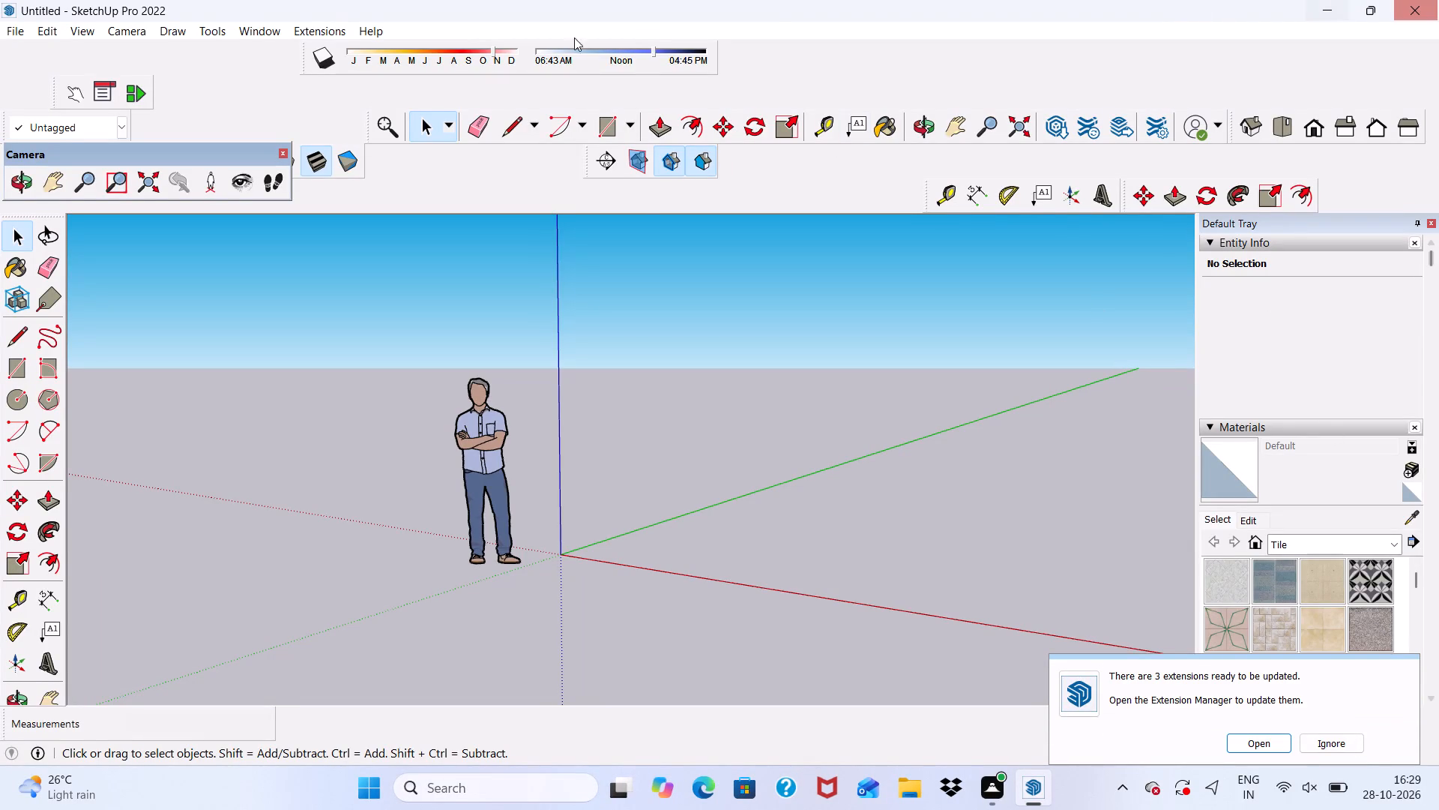
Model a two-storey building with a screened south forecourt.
Draw a 30' by 30' rectangle flat on the ground beyond the red axis, beside the human figure.
{"action": "left_click", "coordinate": [600, 123]}
{"action": "scroll", "coordinate": [637, 673], "scroll_direction": "down", "scroll_amount": 1}
{"action": "middle_click_drag", "start_coordinate": [618, 594], "coordinate": [749, 693]}
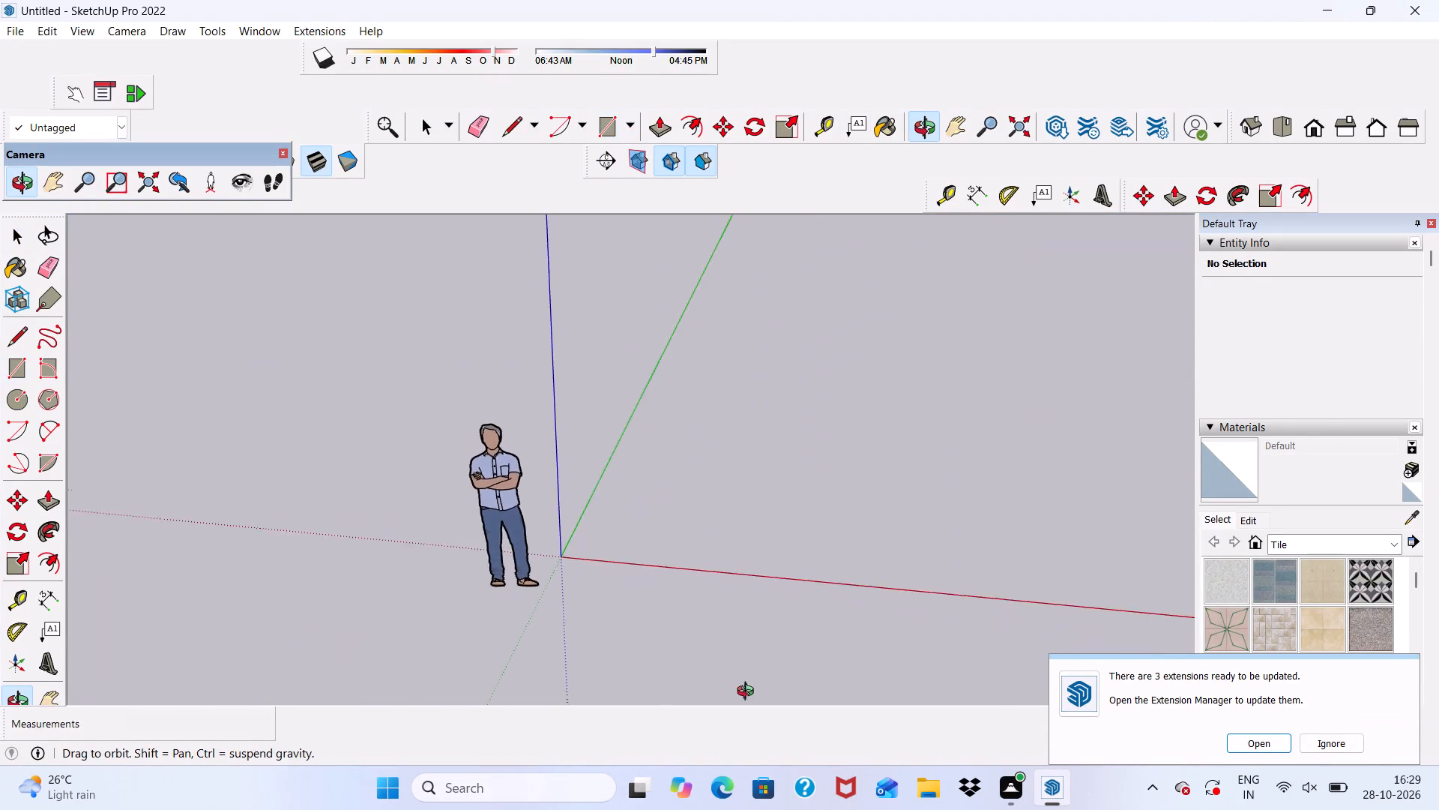
{"action": "middle_click_drag", "start_coordinate": [749, 693], "coordinate": [869, 619]}
{"action": "scroll", "coordinate": [782, 442], "scroll_direction": "up", "scroll_amount": 4}
{"action": "middle_click_drag", "start_coordinate": [677, 438], "coordinate": [606, 461]}
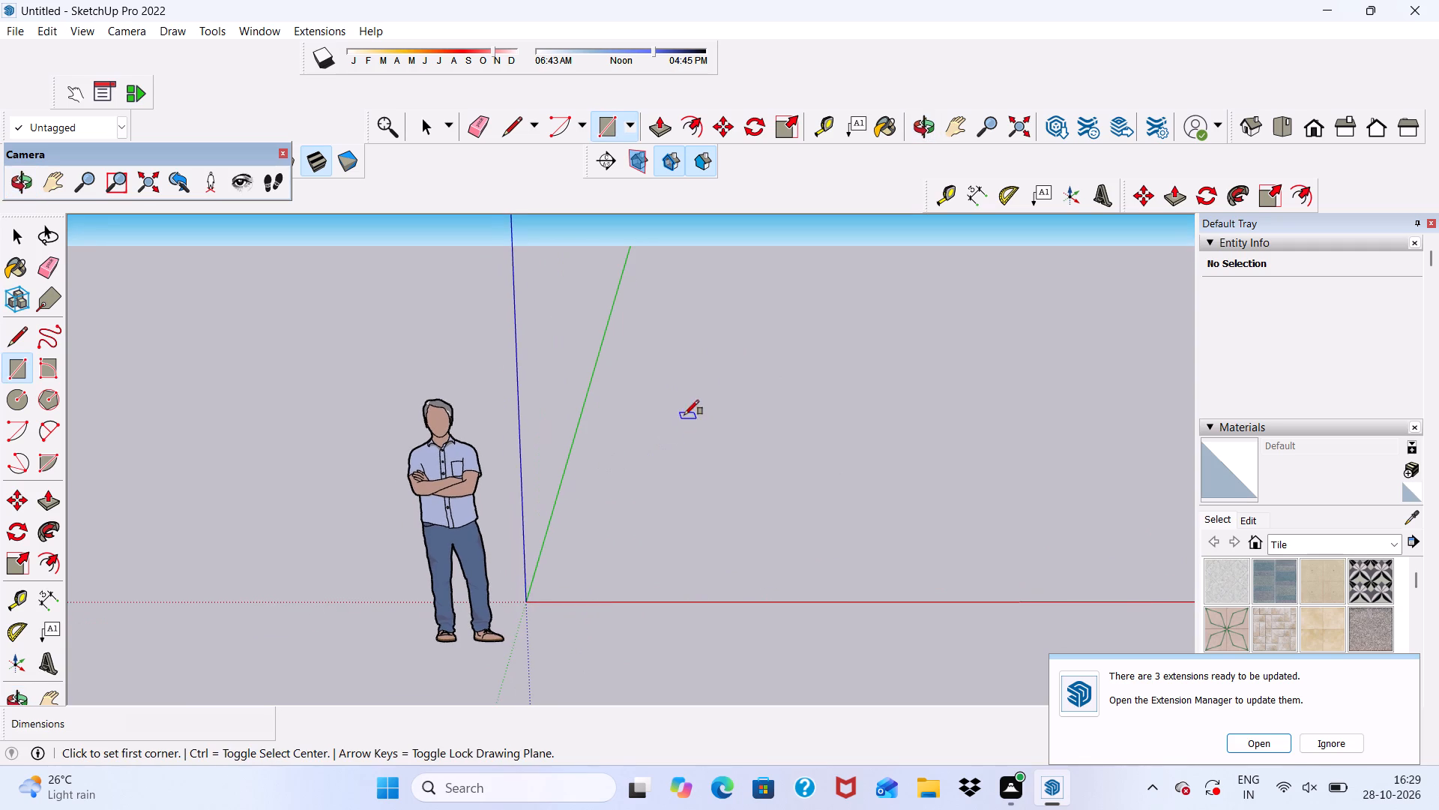
{"action": "left_click", "coordinate": [691, 366]}
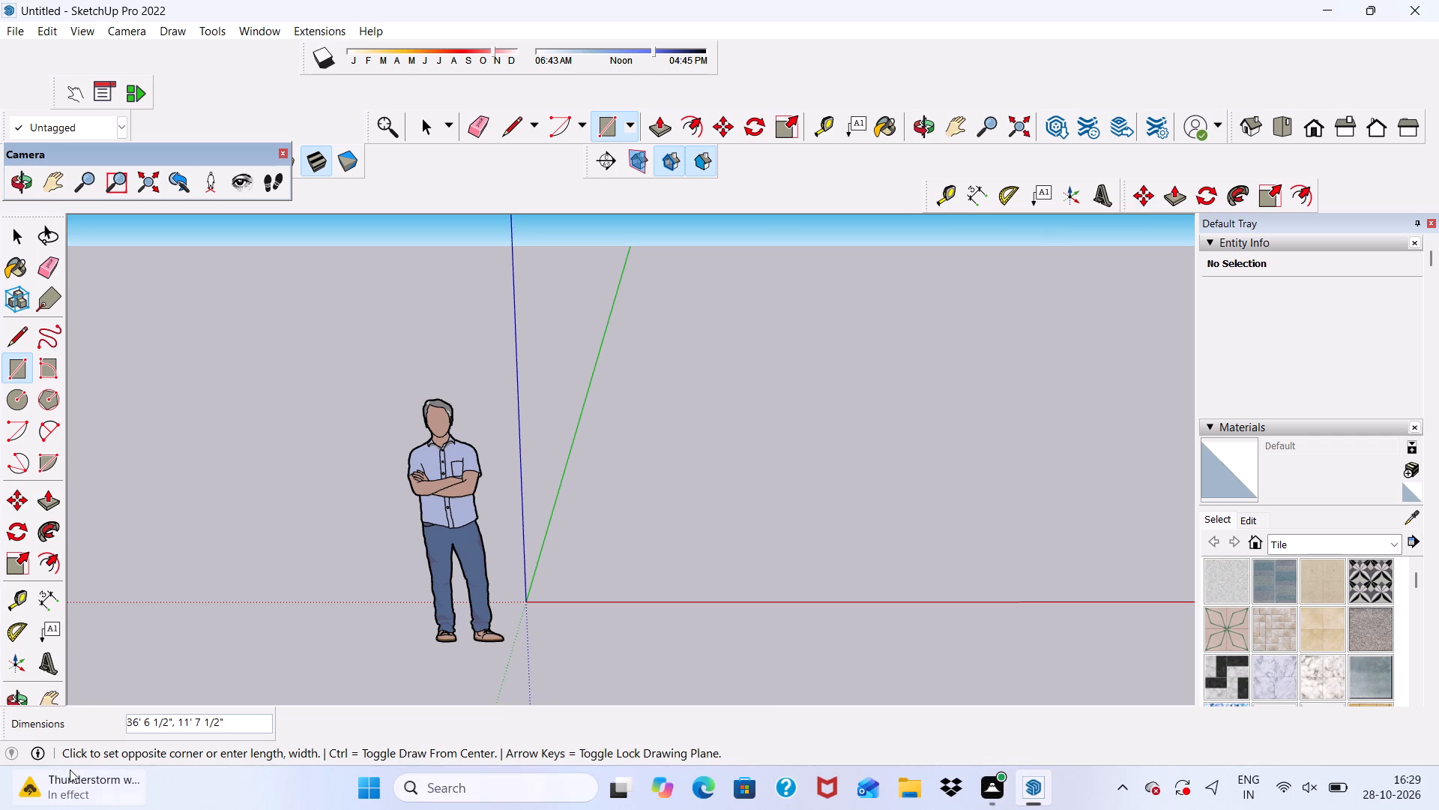
{"action": "scroll", "coordinate": [331, 415], "scroll_direction": "up", "scroll_amount": 2}
{"action": "scroll", "coordinate": [332, 415], "scroll_direction": "down", "scroll_amount": 5}
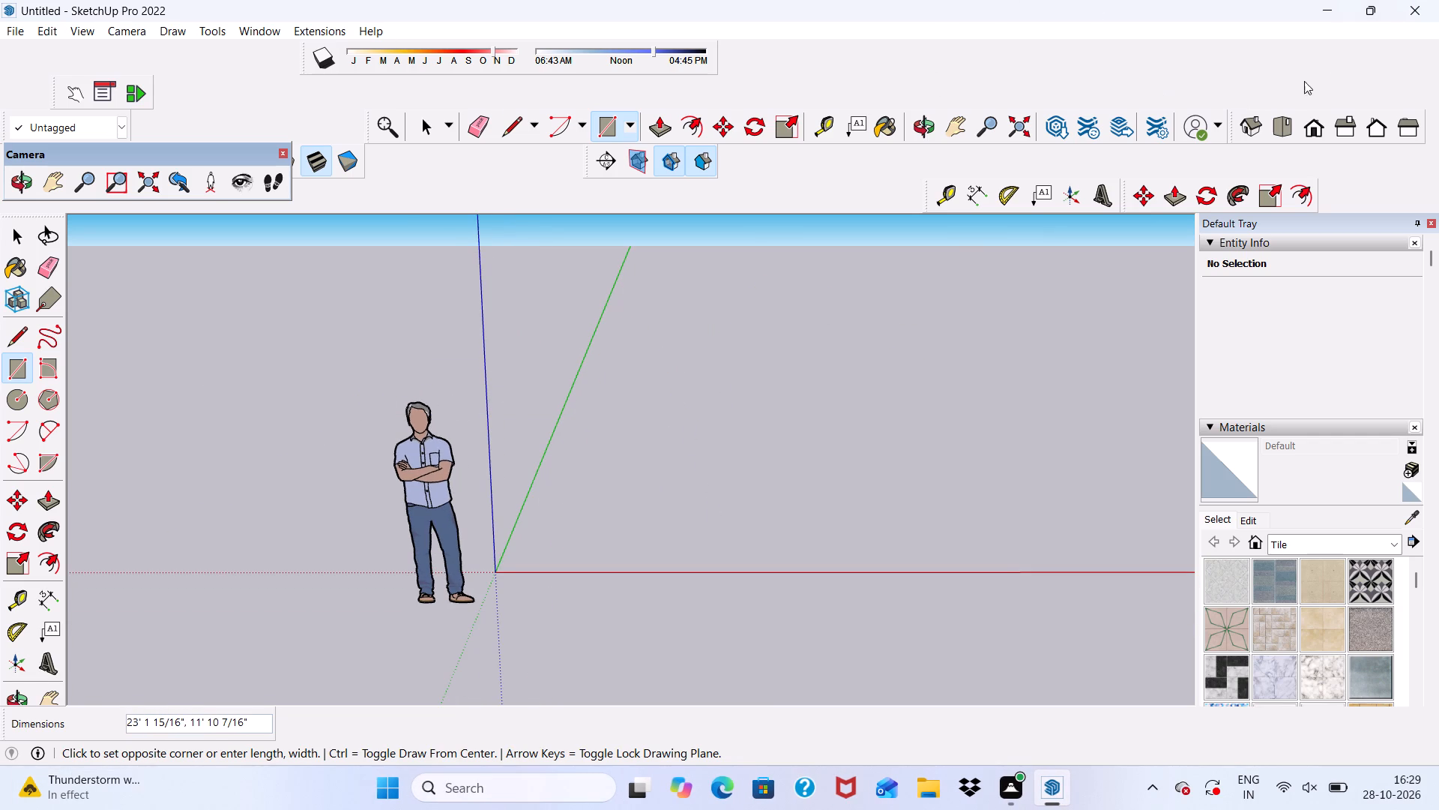
{"action": "scroll", "coordinate": [1321, 28], "scroll_direction": "down", "scroll_amount": 3}
{"action": "scroll", "coordinate": [1303, 73], "scroll_direction": "up", "scroll_amount": 3}
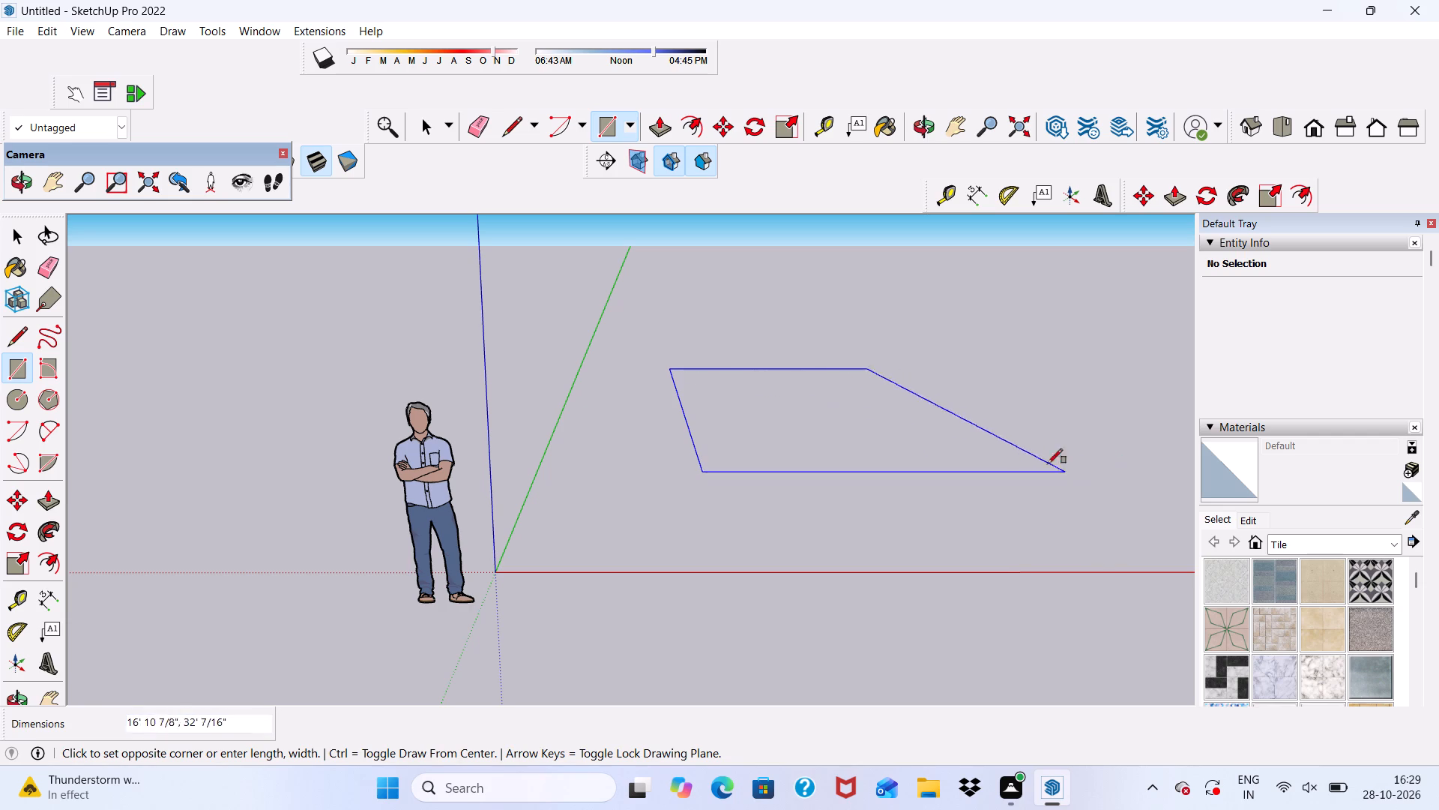
{"action": "scroll", "coordinate": [538, 443], "scroll_direction": "up", "scroll_amount": 4}
{"action": "scroll", "coordinate": [396, 399], "scroll_direction": "down", "scroll_amount": 6}
{"action": "scroll", "coordinate": [865, 448], "scroll_direction": "up", "scroll_amount": 1}
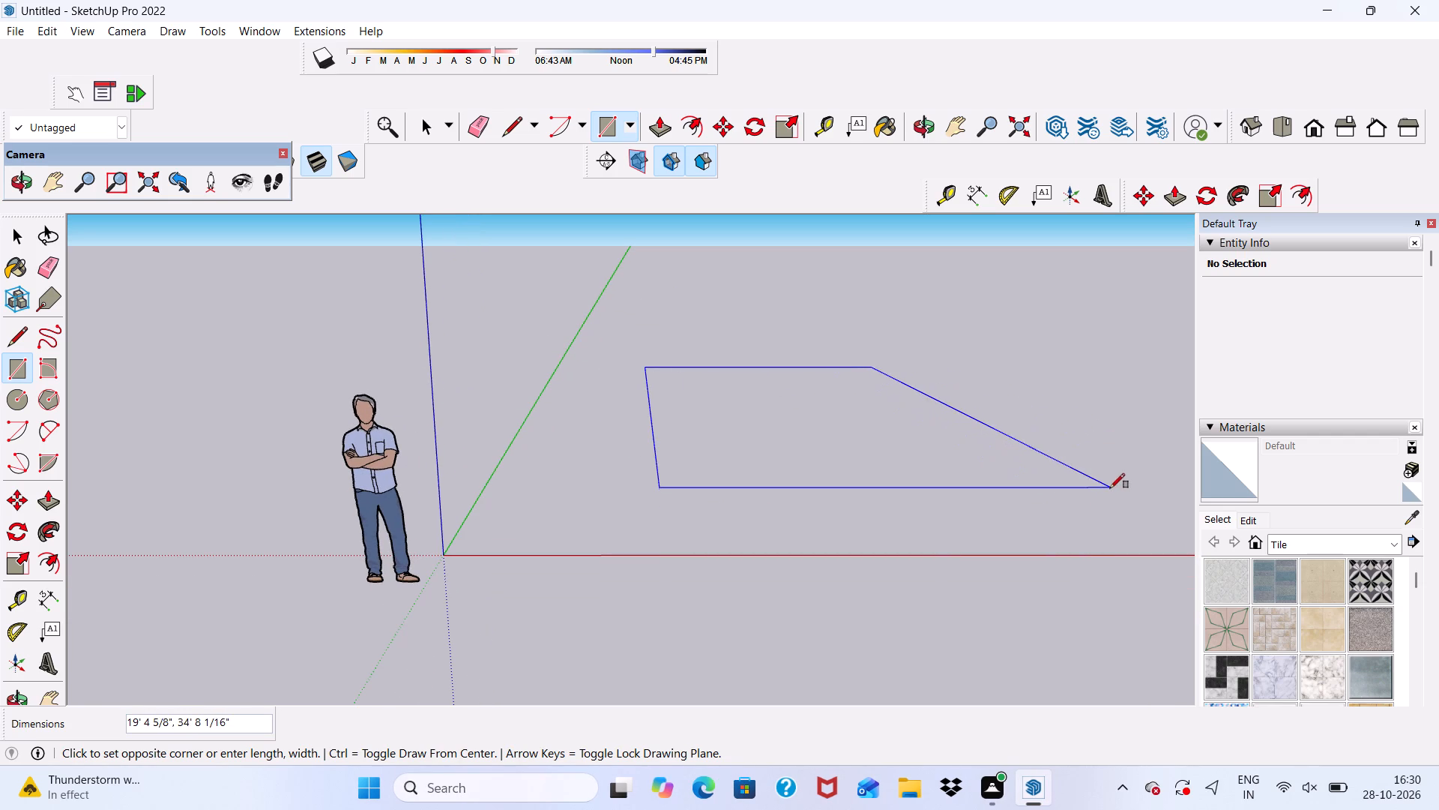
{"action": "key", "text": "3"}
{"action": "key", "text": "0"}
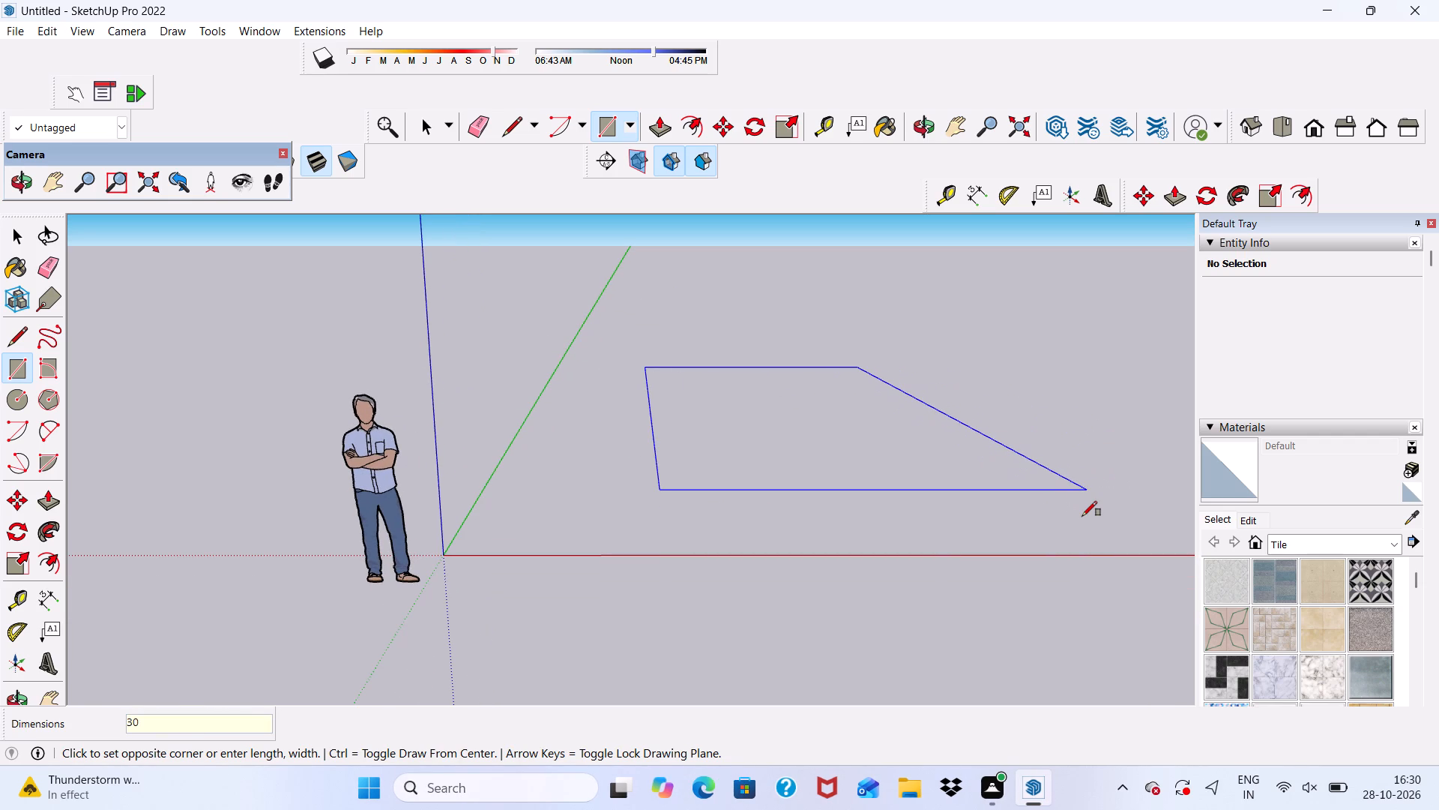
{"action": "key", "text": "apostrophe"}
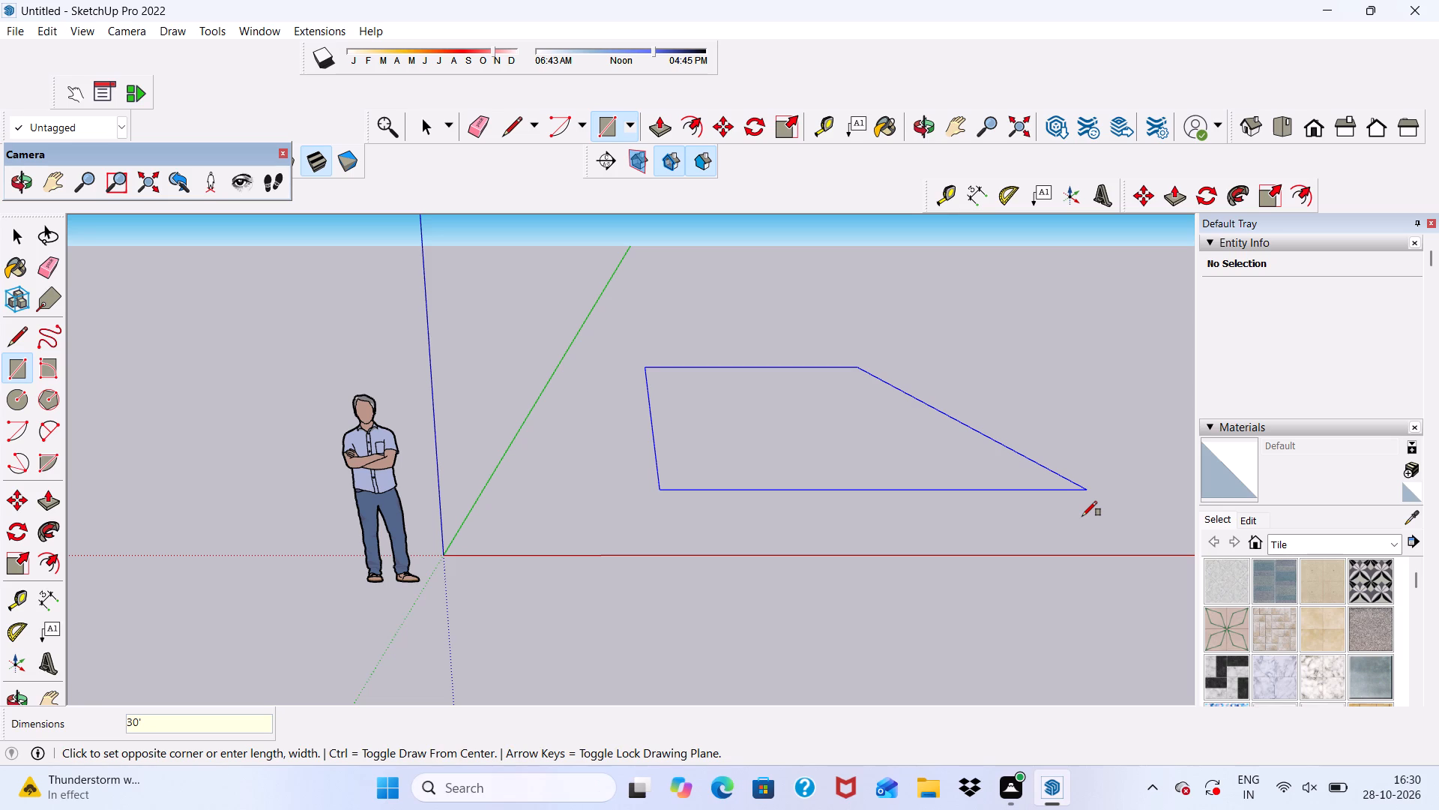
{"action": "key", "text": "comma"}
{"action": "type", "text": "30"}
{"action": "key", "text": "apostrophe"}
{"action": "key", "text": "Return"}
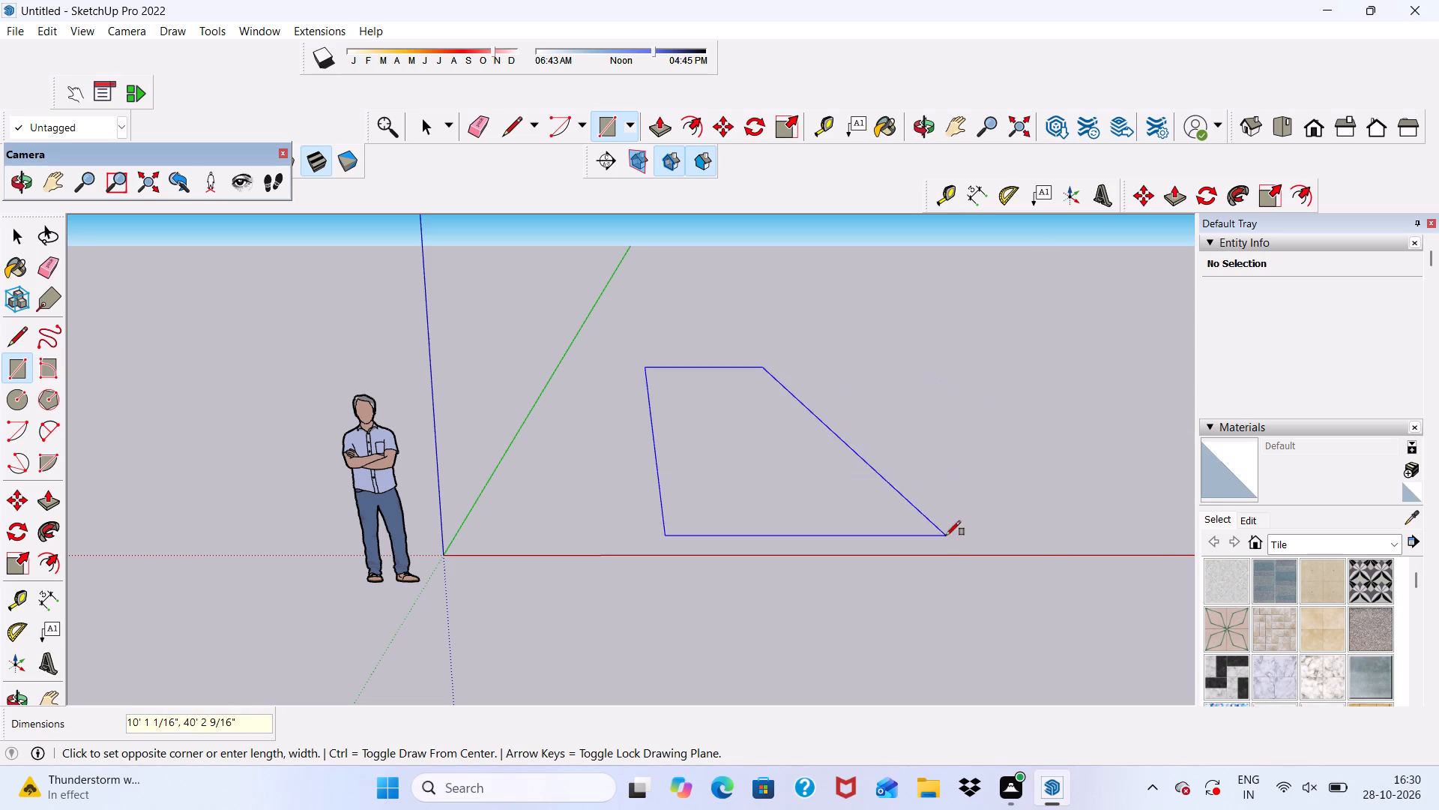
{"action": "key", "text": "3"}
{"action": "type", "text": "0',"}
{"action": "type", "text": "30'"}
{"action": "key", "text": "Return"}
{"action": "scroll", "coordinate": [588, 685], "scroll_direction": "up", "scroll_amount": 2}
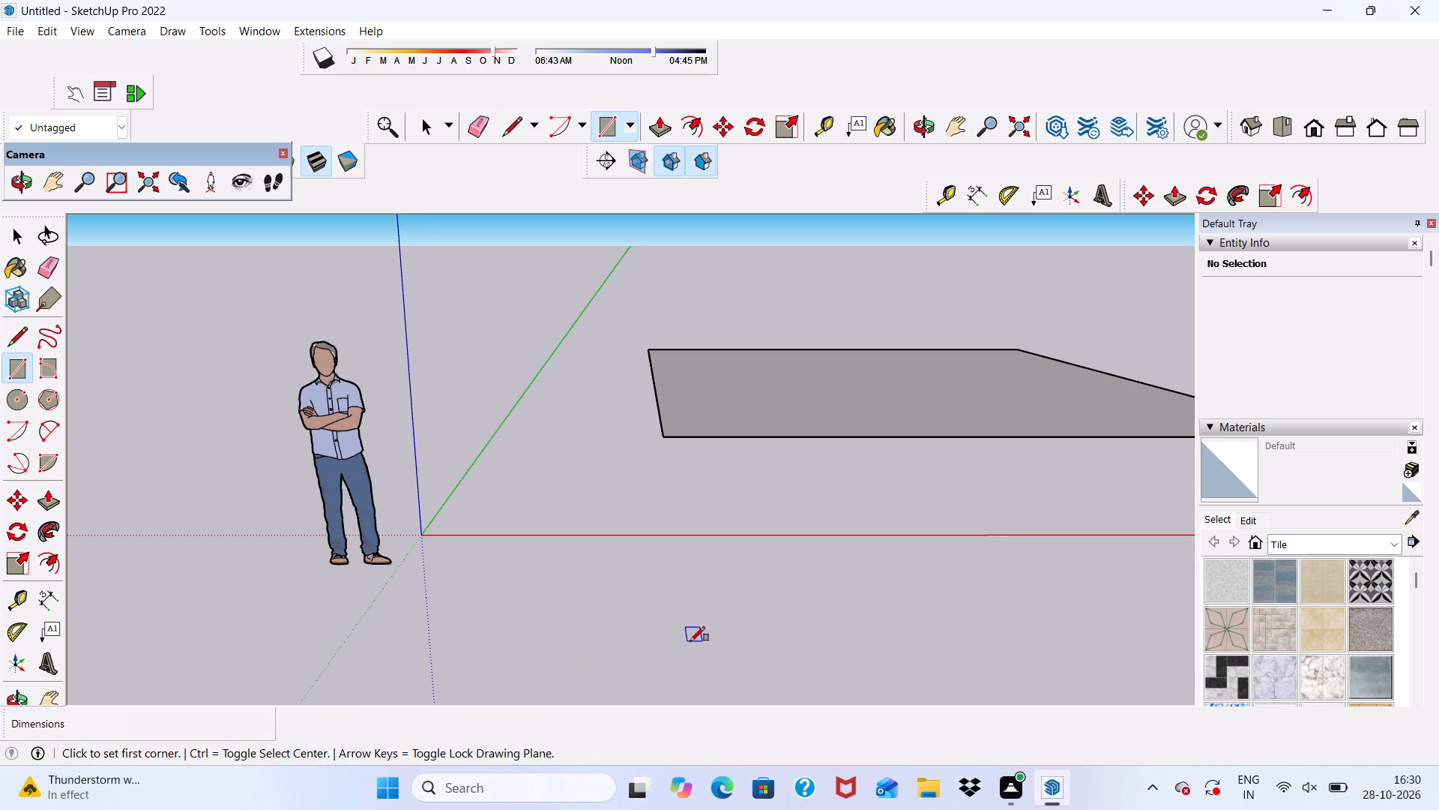
{"action": "key", "text": "space"}
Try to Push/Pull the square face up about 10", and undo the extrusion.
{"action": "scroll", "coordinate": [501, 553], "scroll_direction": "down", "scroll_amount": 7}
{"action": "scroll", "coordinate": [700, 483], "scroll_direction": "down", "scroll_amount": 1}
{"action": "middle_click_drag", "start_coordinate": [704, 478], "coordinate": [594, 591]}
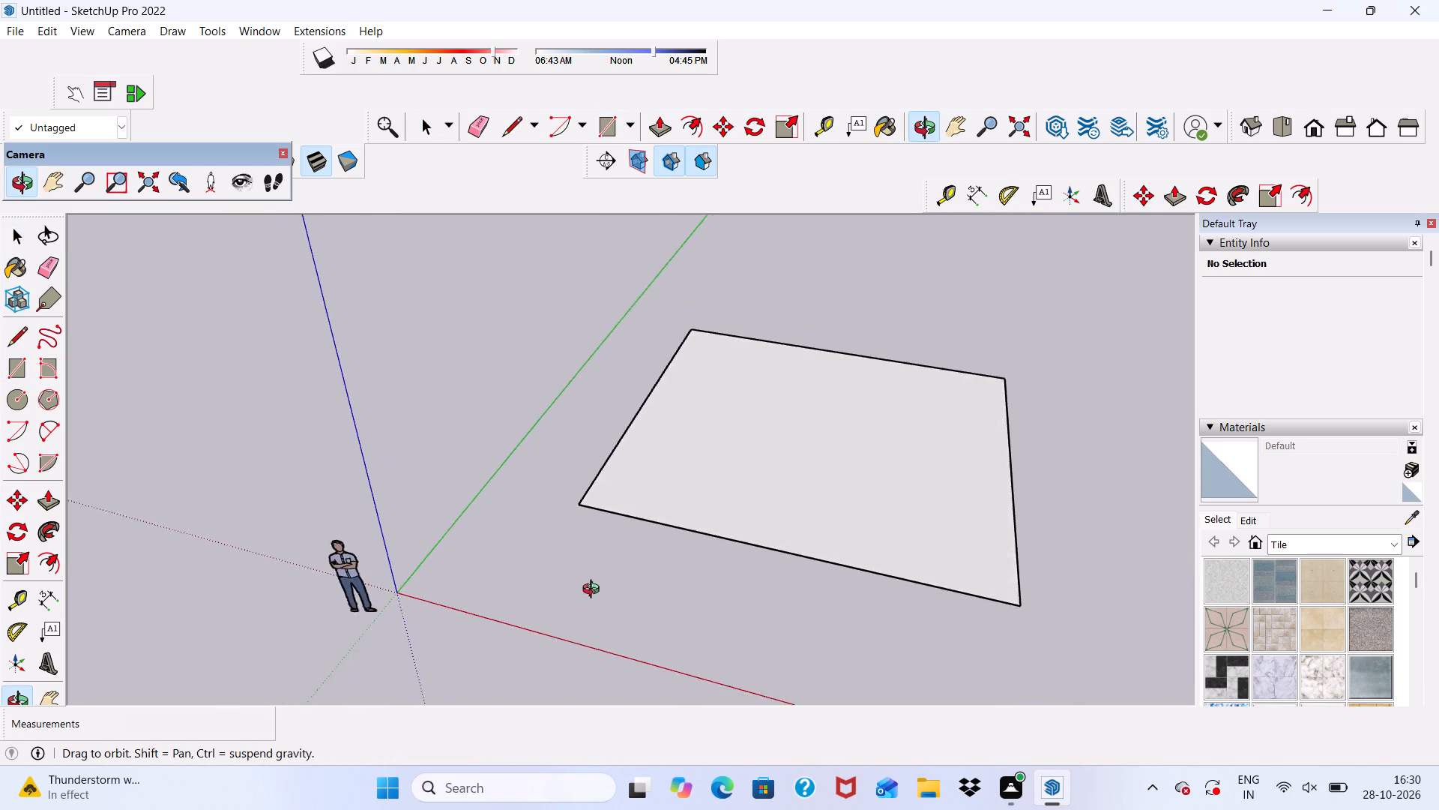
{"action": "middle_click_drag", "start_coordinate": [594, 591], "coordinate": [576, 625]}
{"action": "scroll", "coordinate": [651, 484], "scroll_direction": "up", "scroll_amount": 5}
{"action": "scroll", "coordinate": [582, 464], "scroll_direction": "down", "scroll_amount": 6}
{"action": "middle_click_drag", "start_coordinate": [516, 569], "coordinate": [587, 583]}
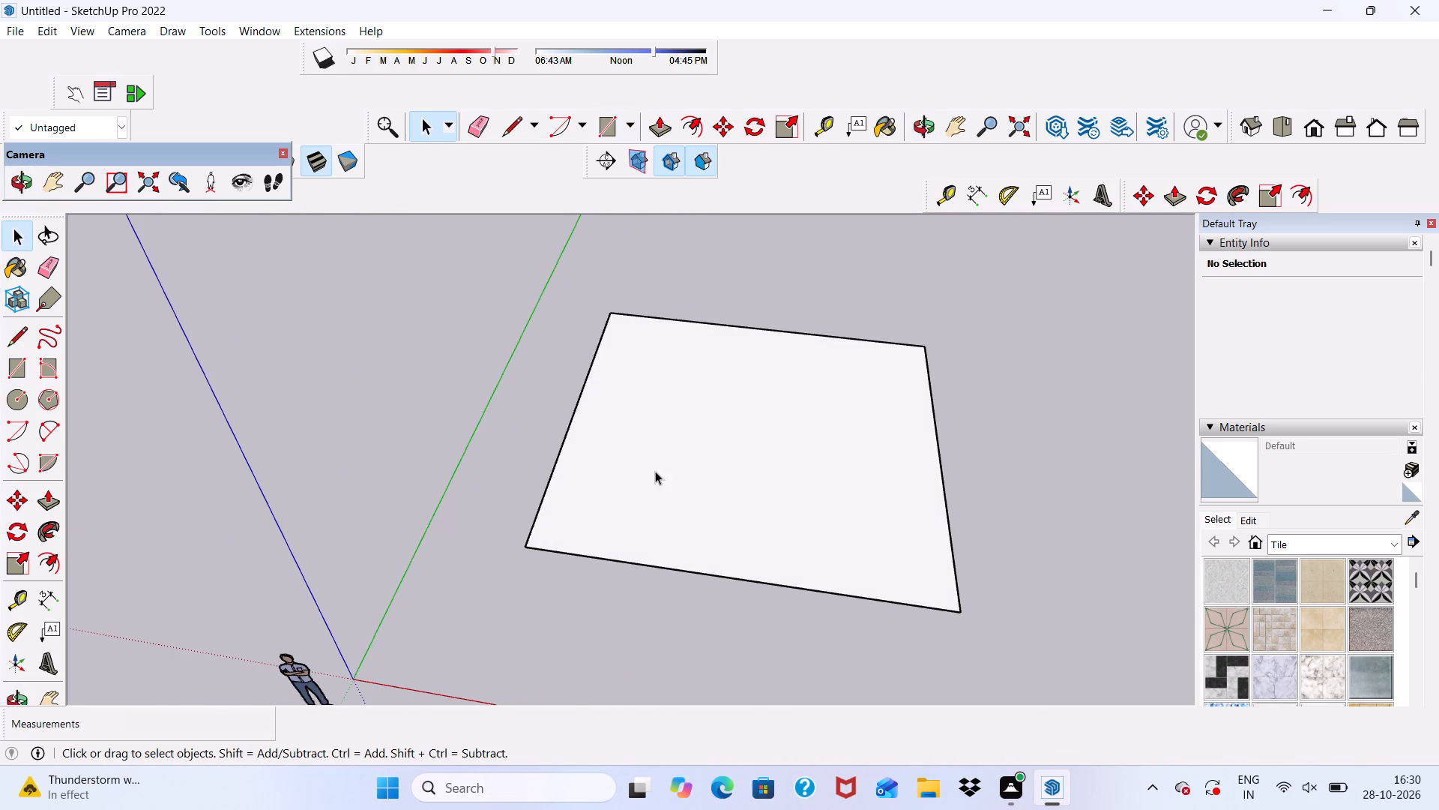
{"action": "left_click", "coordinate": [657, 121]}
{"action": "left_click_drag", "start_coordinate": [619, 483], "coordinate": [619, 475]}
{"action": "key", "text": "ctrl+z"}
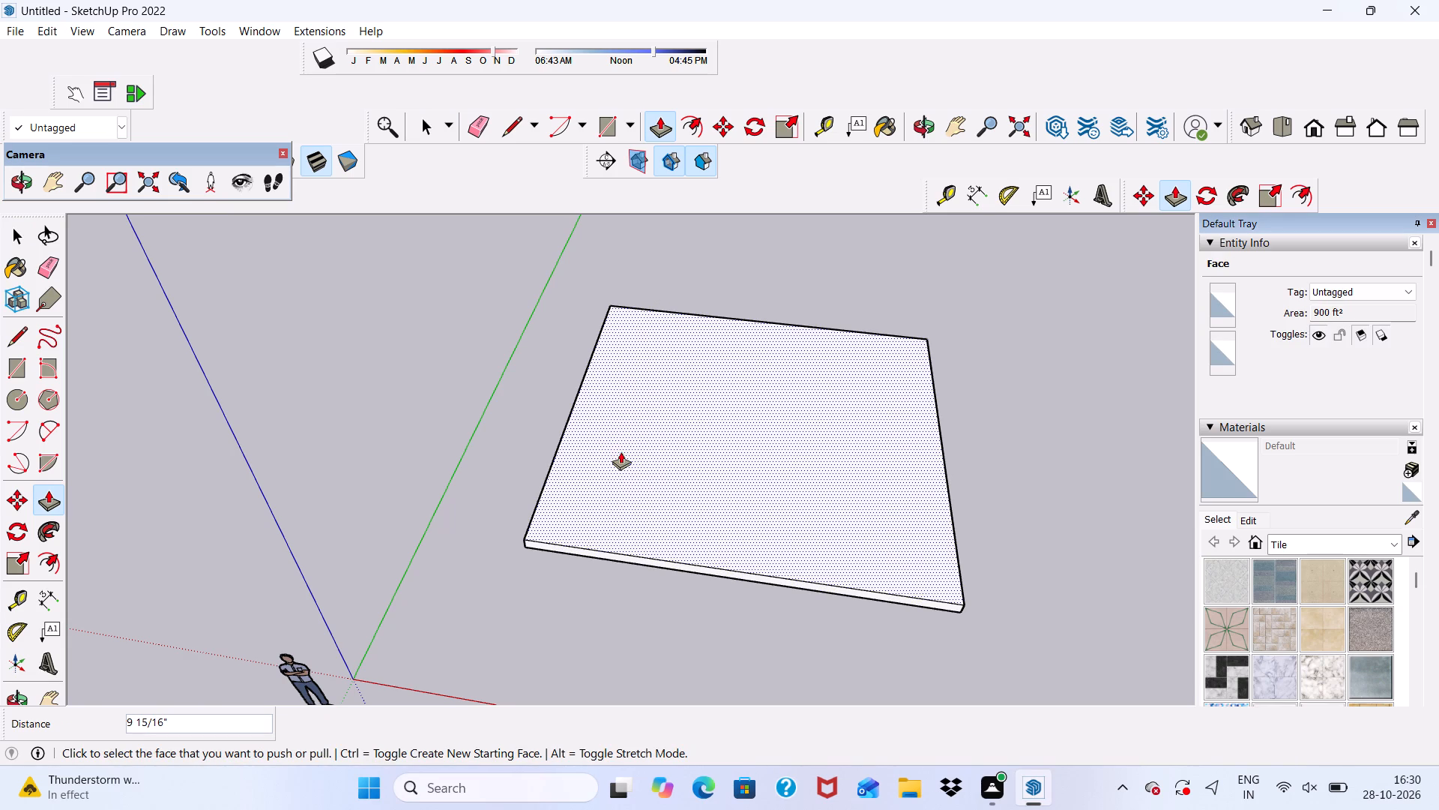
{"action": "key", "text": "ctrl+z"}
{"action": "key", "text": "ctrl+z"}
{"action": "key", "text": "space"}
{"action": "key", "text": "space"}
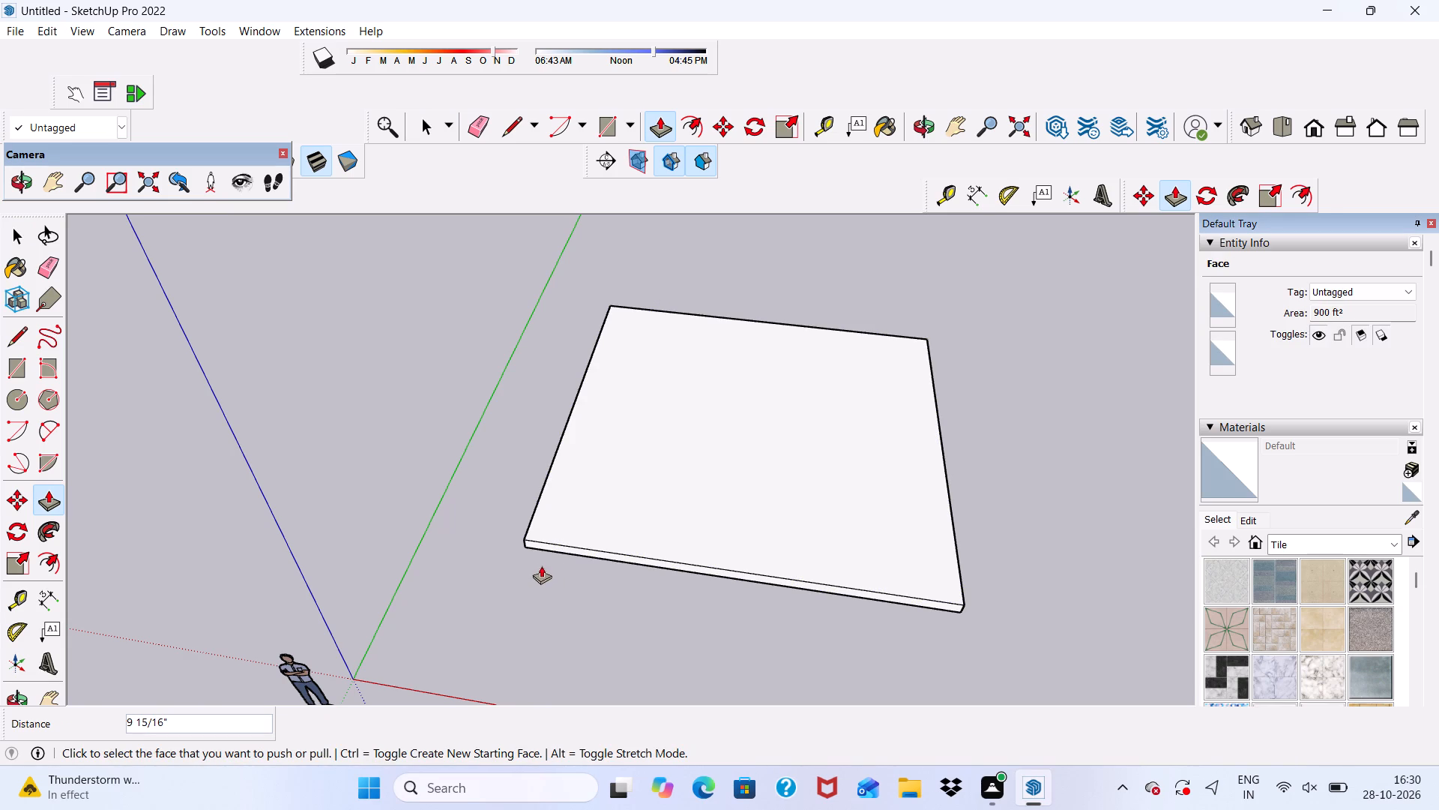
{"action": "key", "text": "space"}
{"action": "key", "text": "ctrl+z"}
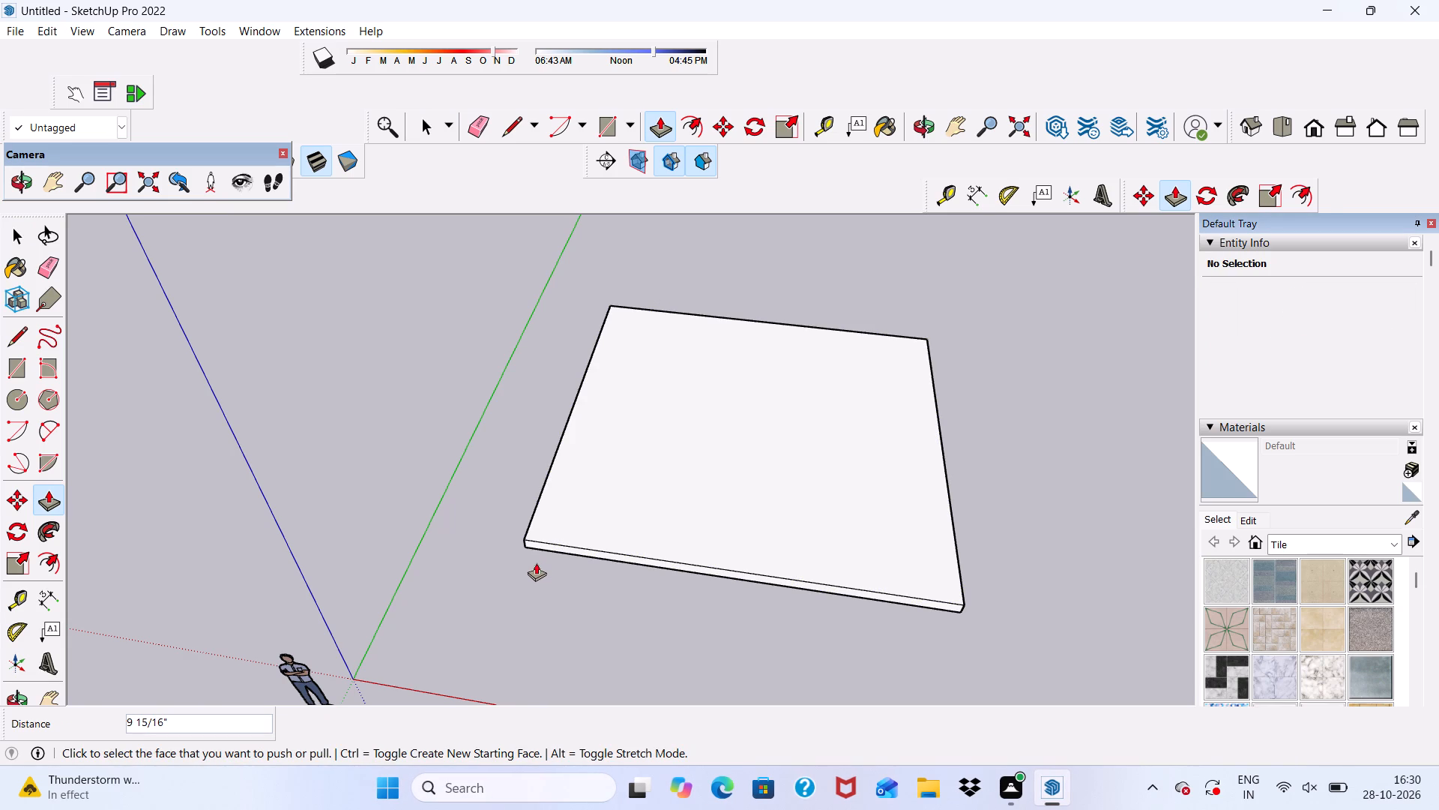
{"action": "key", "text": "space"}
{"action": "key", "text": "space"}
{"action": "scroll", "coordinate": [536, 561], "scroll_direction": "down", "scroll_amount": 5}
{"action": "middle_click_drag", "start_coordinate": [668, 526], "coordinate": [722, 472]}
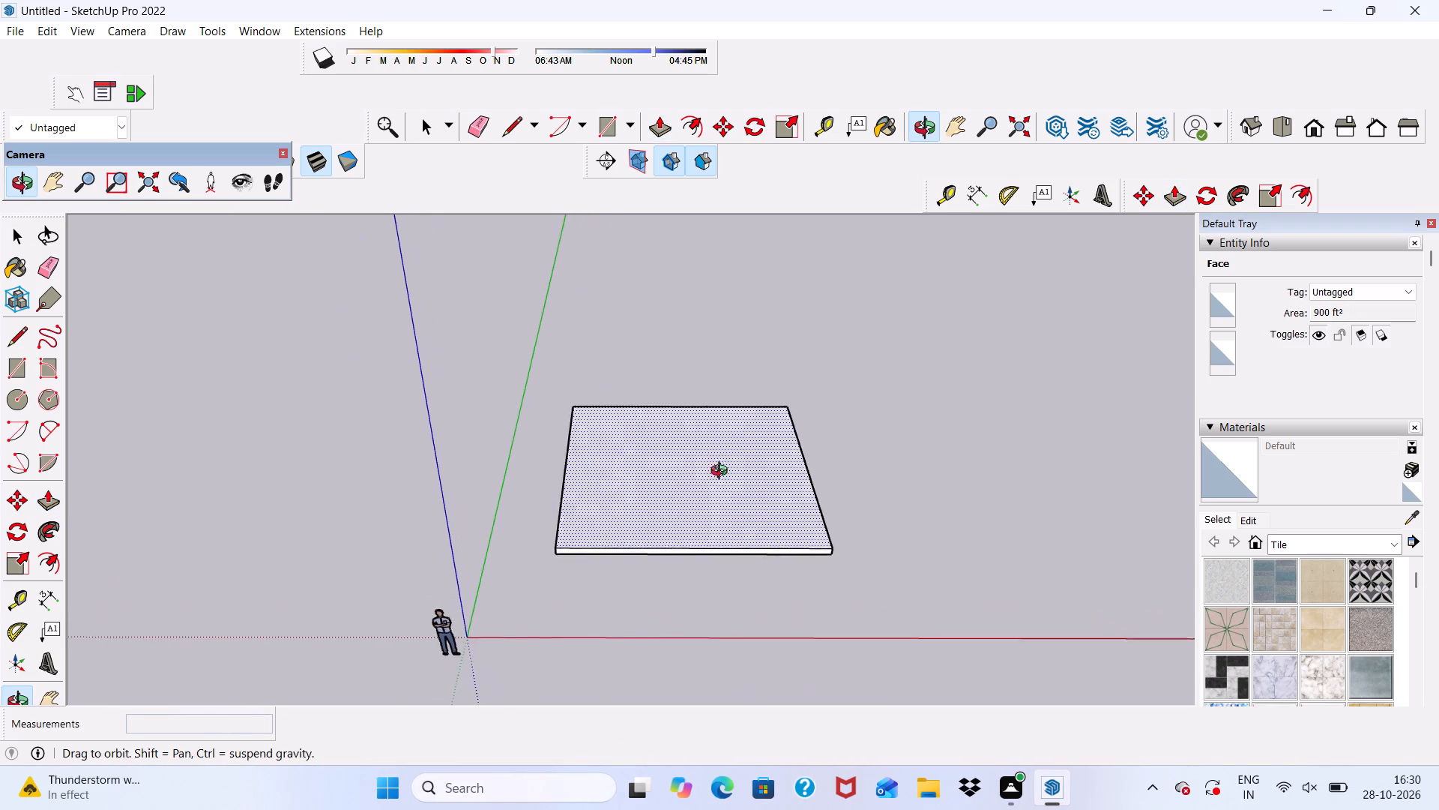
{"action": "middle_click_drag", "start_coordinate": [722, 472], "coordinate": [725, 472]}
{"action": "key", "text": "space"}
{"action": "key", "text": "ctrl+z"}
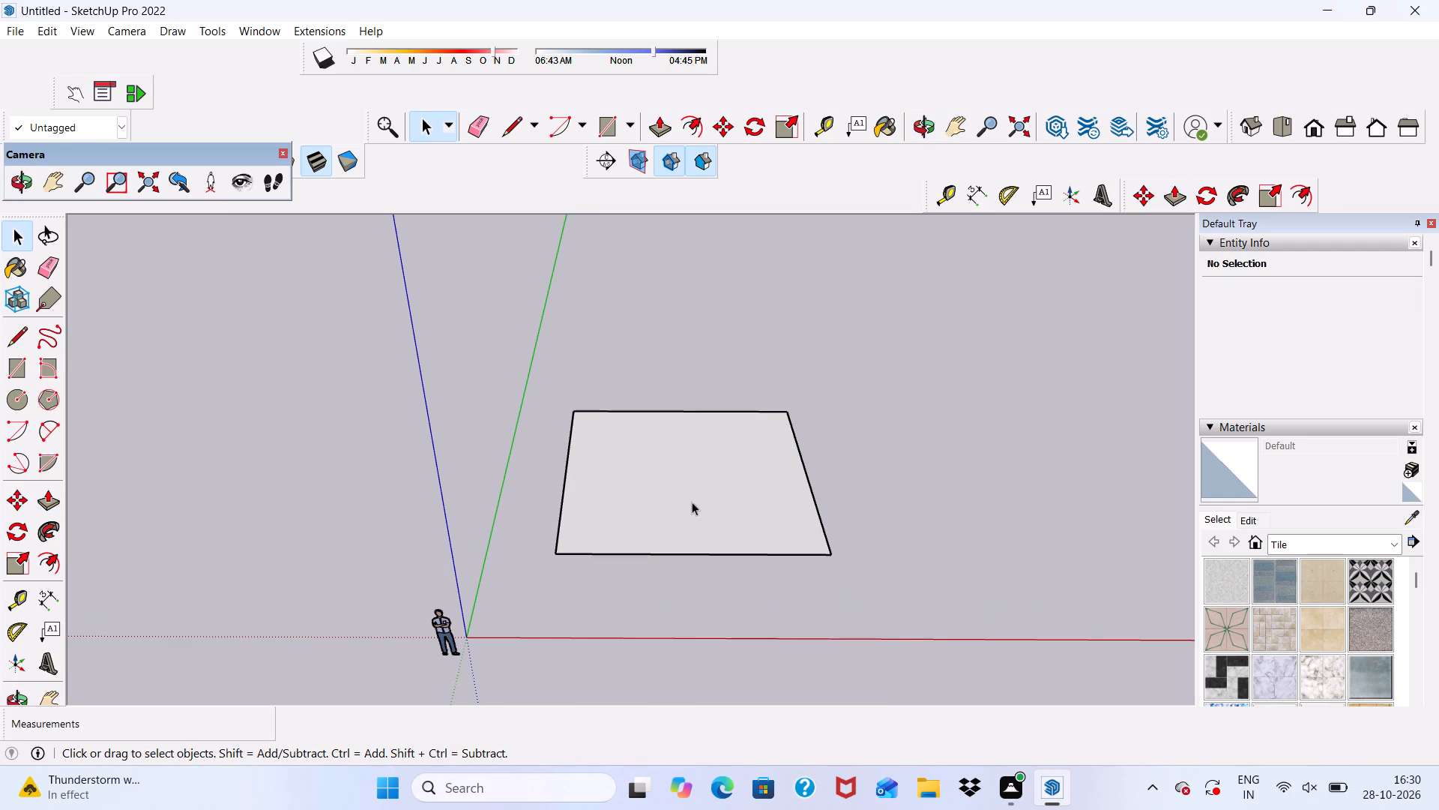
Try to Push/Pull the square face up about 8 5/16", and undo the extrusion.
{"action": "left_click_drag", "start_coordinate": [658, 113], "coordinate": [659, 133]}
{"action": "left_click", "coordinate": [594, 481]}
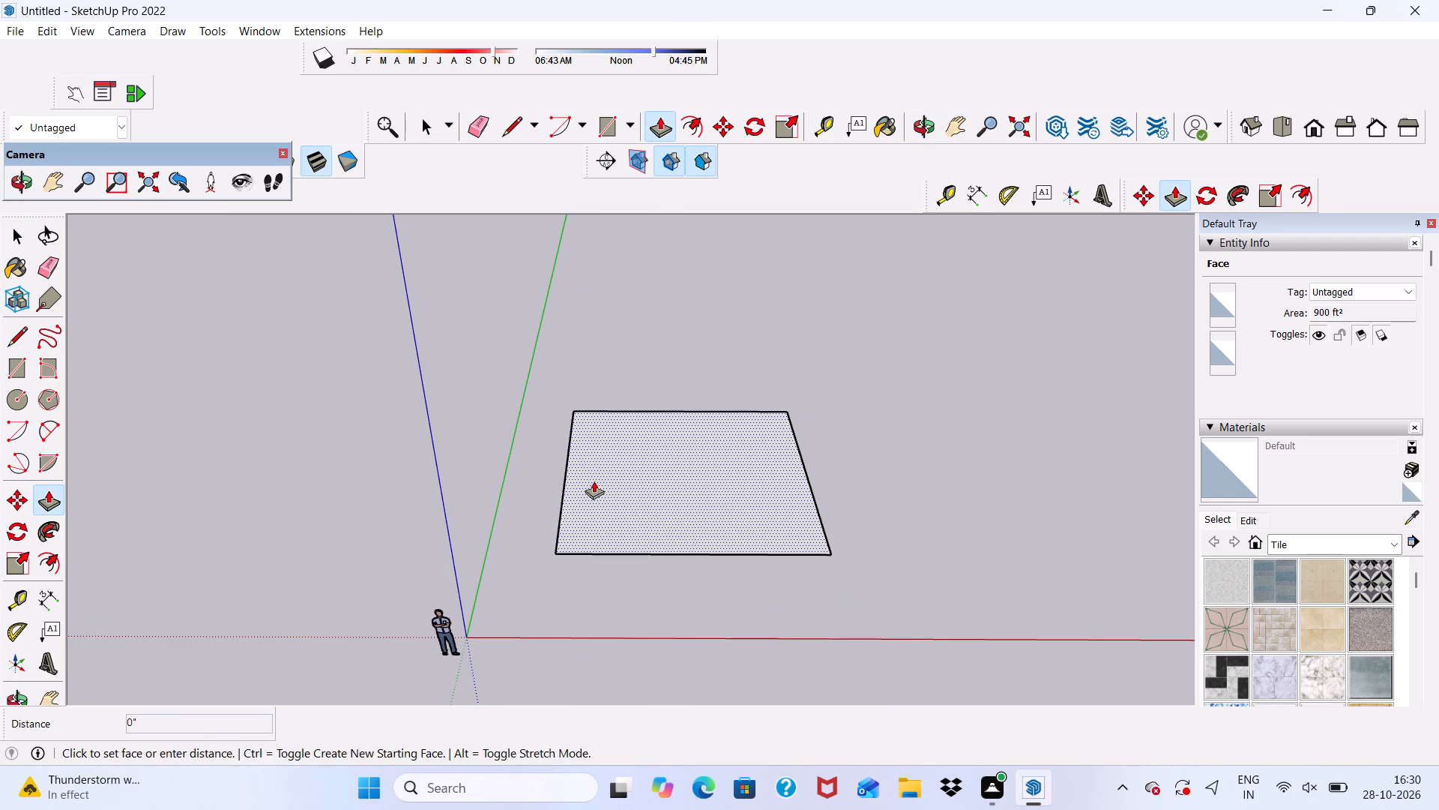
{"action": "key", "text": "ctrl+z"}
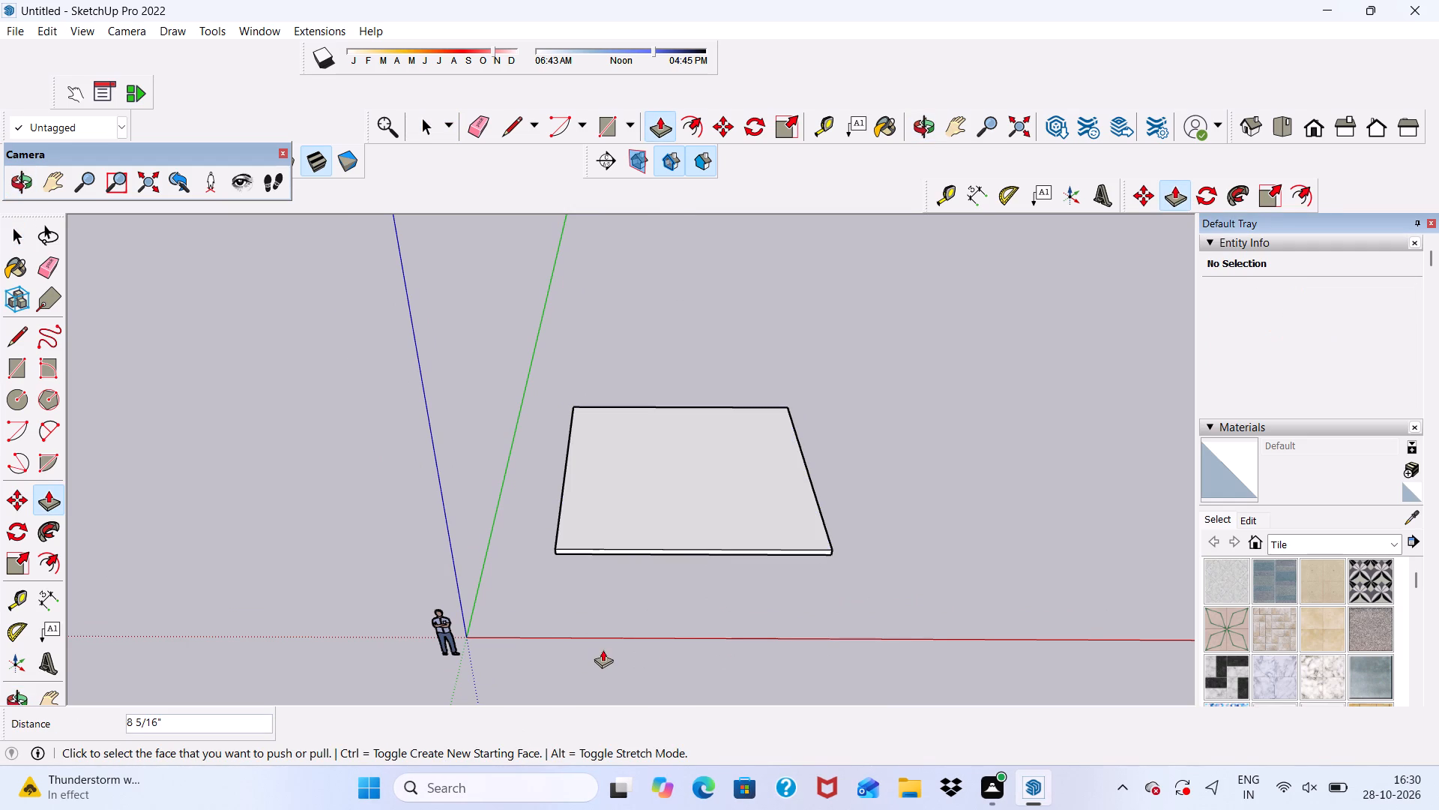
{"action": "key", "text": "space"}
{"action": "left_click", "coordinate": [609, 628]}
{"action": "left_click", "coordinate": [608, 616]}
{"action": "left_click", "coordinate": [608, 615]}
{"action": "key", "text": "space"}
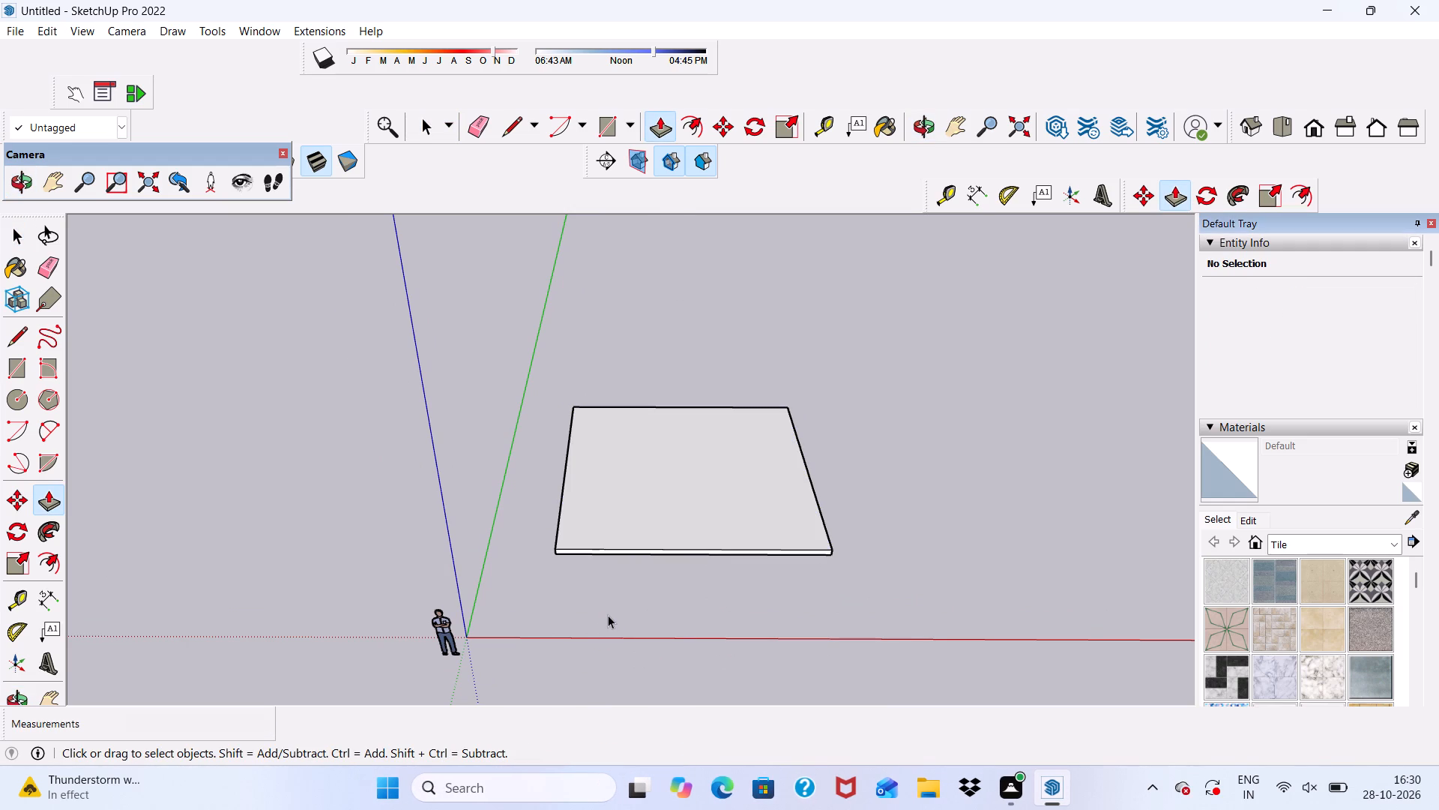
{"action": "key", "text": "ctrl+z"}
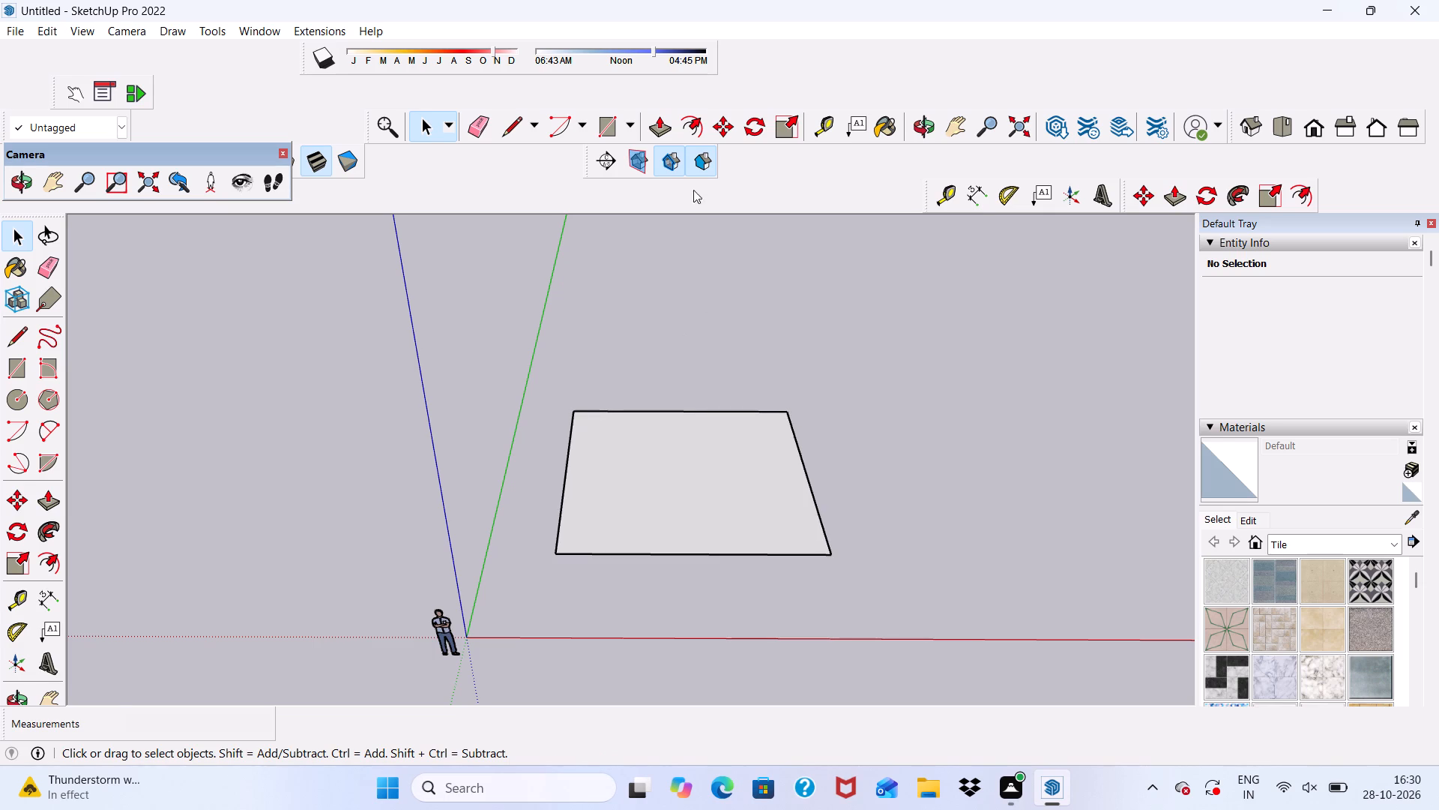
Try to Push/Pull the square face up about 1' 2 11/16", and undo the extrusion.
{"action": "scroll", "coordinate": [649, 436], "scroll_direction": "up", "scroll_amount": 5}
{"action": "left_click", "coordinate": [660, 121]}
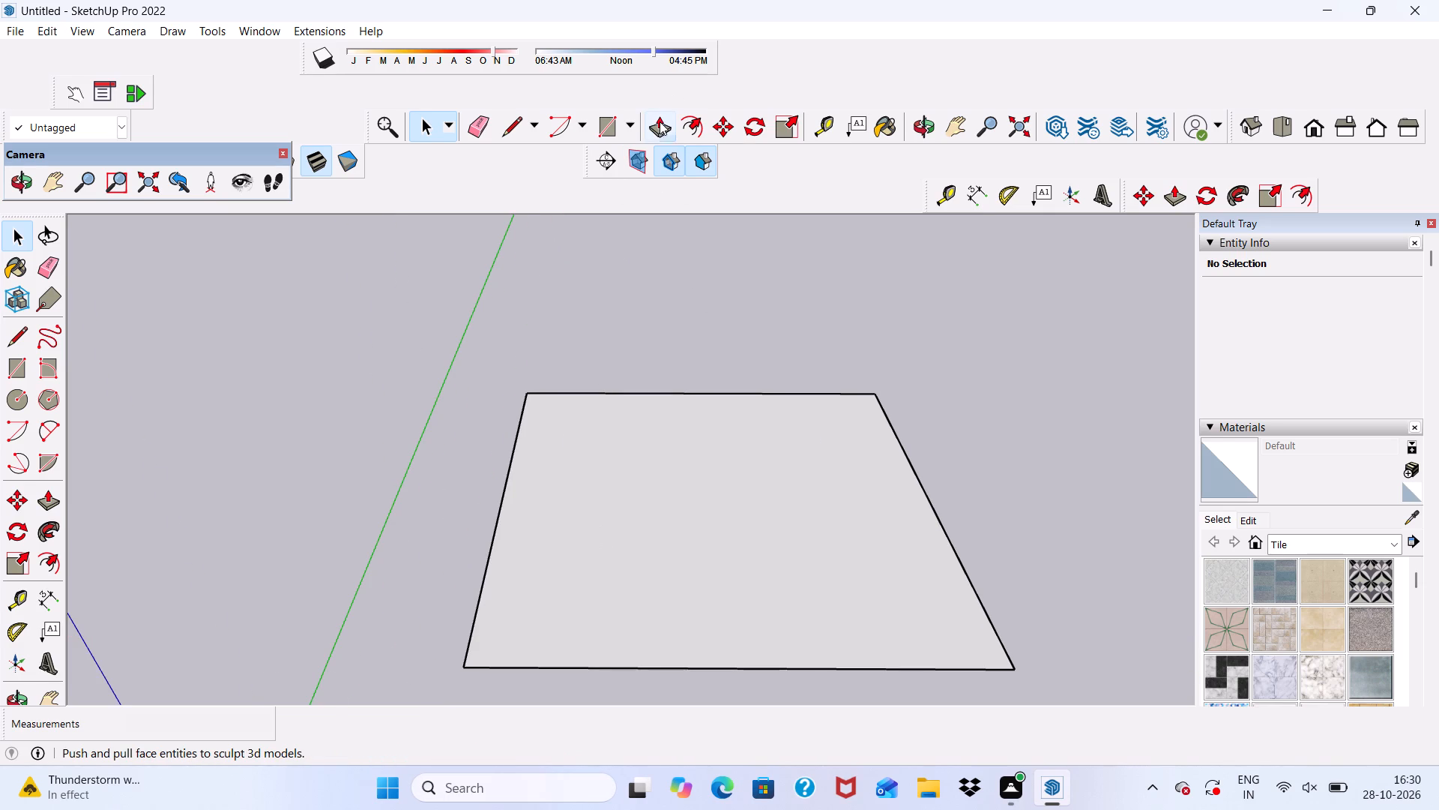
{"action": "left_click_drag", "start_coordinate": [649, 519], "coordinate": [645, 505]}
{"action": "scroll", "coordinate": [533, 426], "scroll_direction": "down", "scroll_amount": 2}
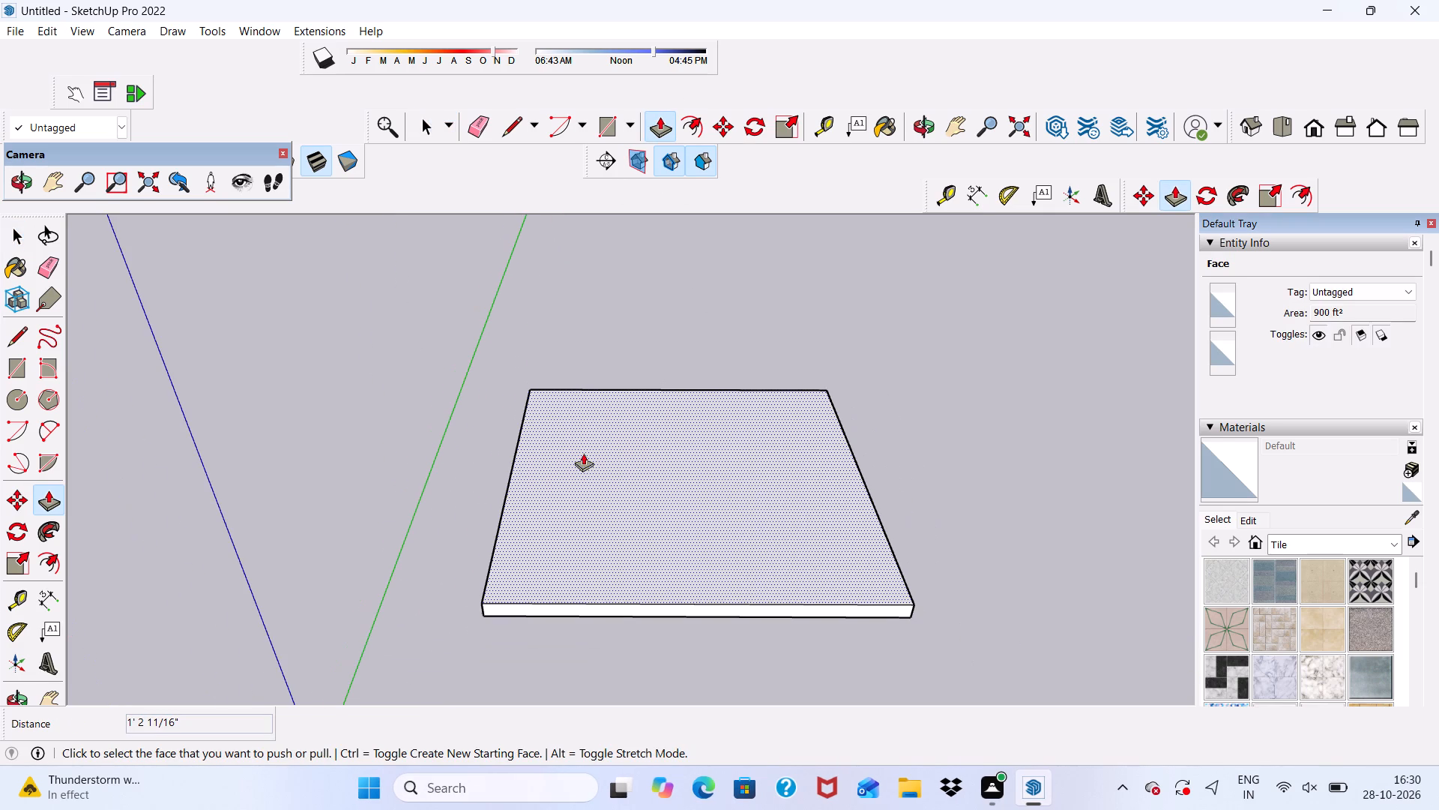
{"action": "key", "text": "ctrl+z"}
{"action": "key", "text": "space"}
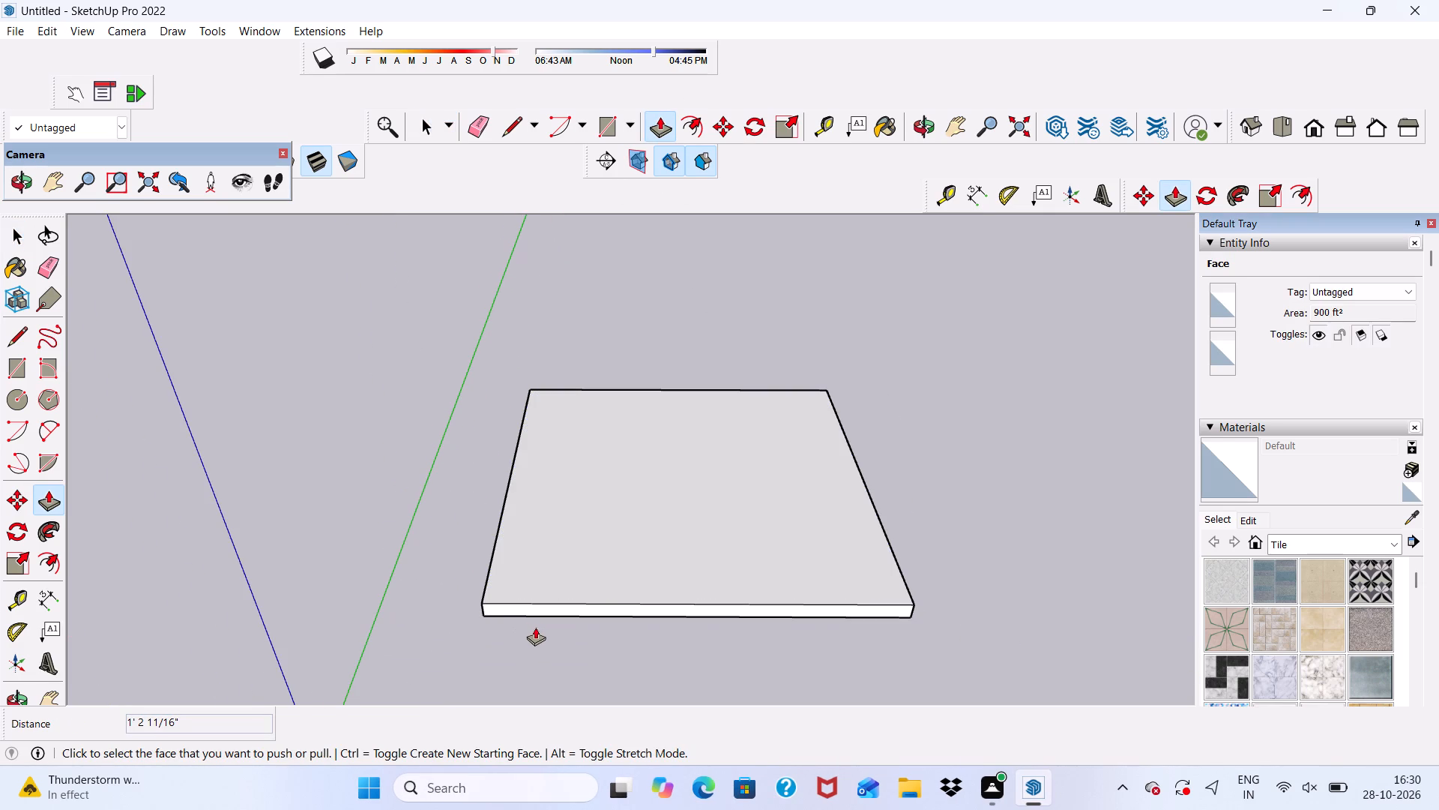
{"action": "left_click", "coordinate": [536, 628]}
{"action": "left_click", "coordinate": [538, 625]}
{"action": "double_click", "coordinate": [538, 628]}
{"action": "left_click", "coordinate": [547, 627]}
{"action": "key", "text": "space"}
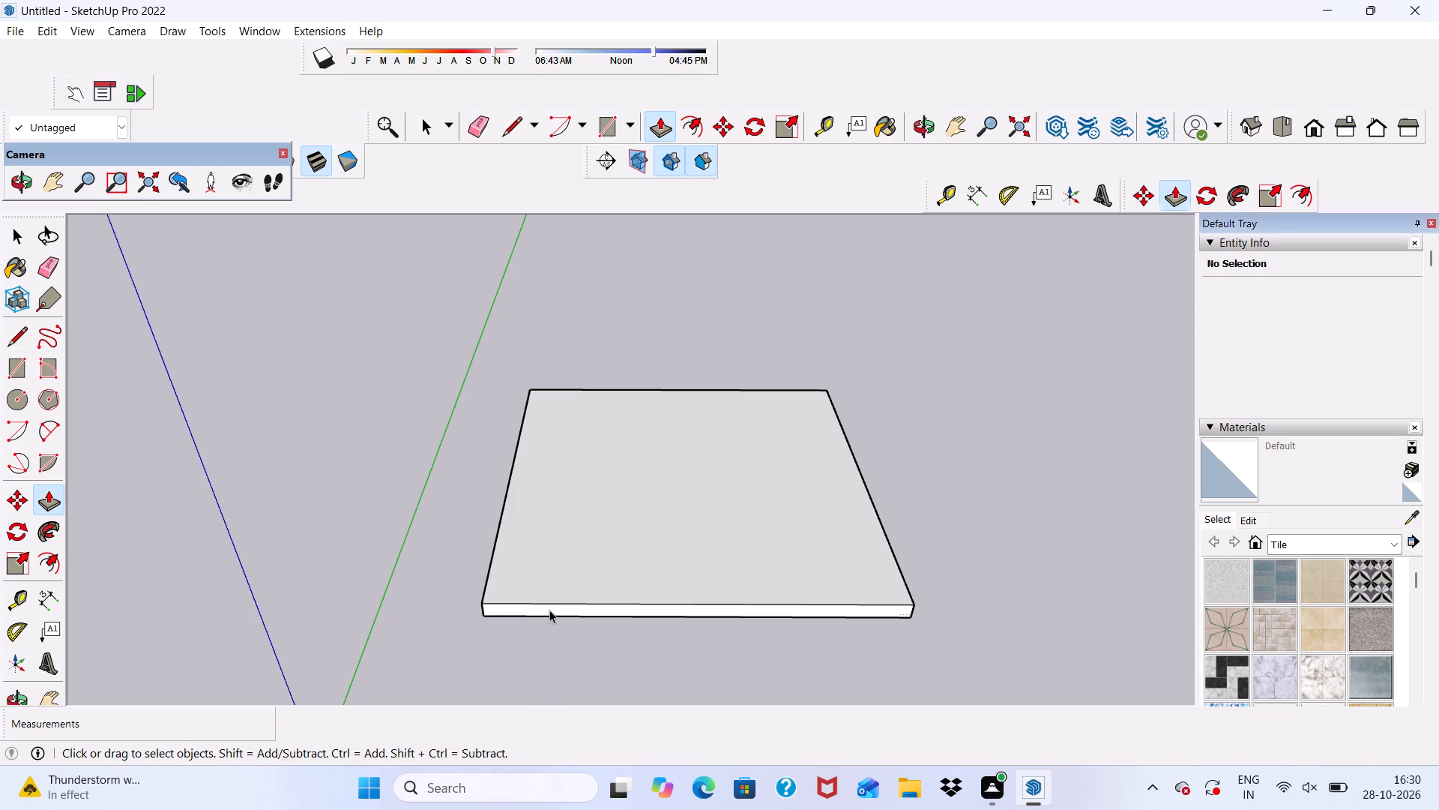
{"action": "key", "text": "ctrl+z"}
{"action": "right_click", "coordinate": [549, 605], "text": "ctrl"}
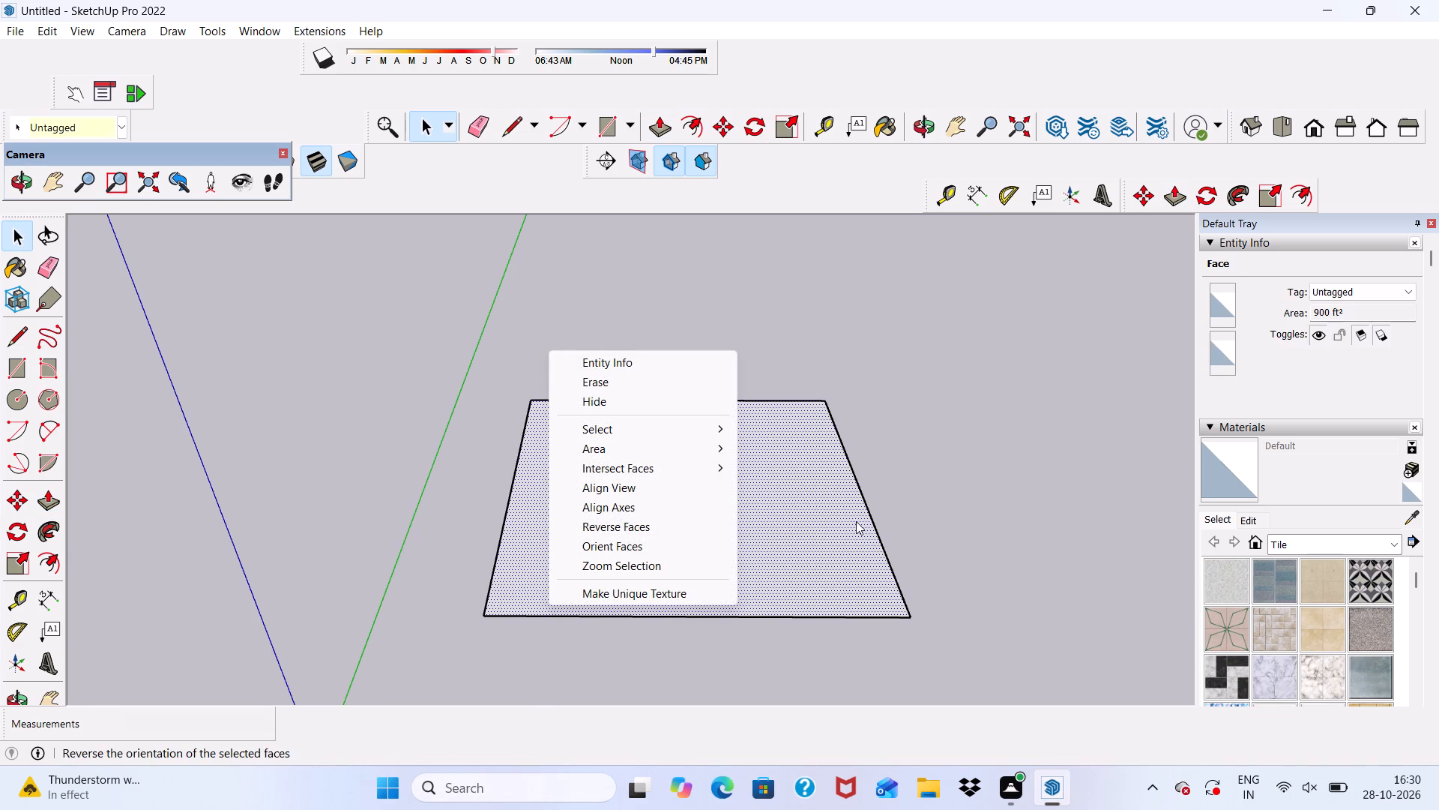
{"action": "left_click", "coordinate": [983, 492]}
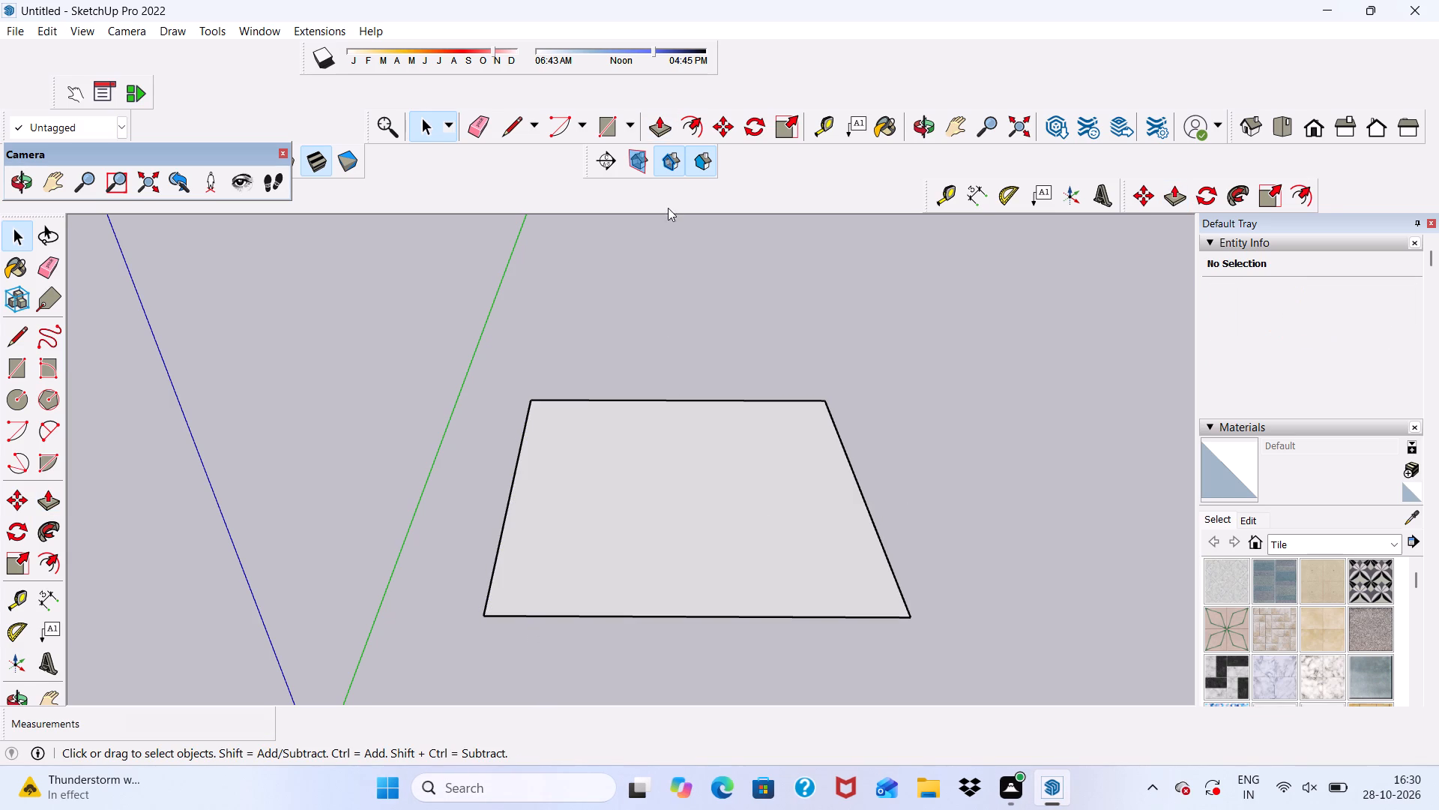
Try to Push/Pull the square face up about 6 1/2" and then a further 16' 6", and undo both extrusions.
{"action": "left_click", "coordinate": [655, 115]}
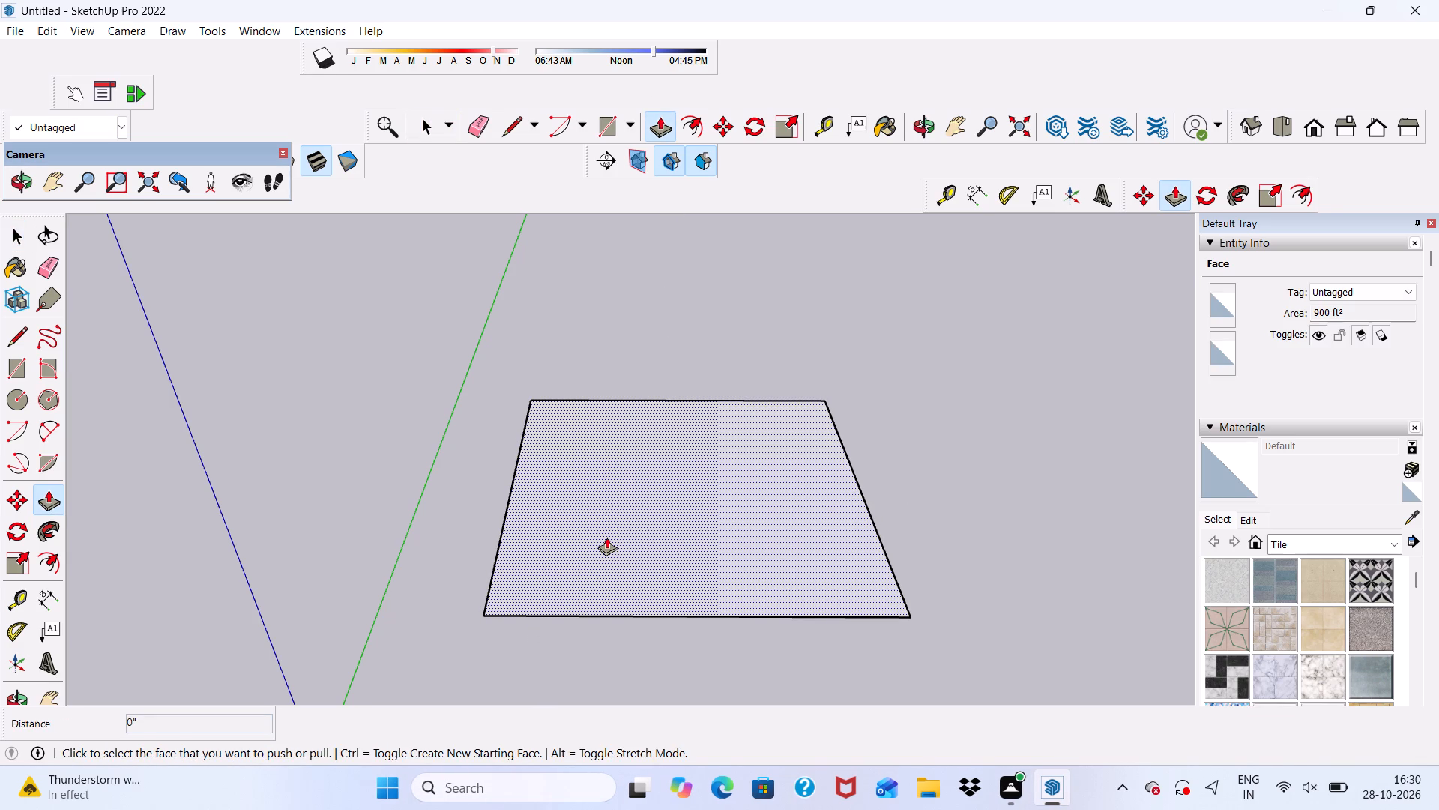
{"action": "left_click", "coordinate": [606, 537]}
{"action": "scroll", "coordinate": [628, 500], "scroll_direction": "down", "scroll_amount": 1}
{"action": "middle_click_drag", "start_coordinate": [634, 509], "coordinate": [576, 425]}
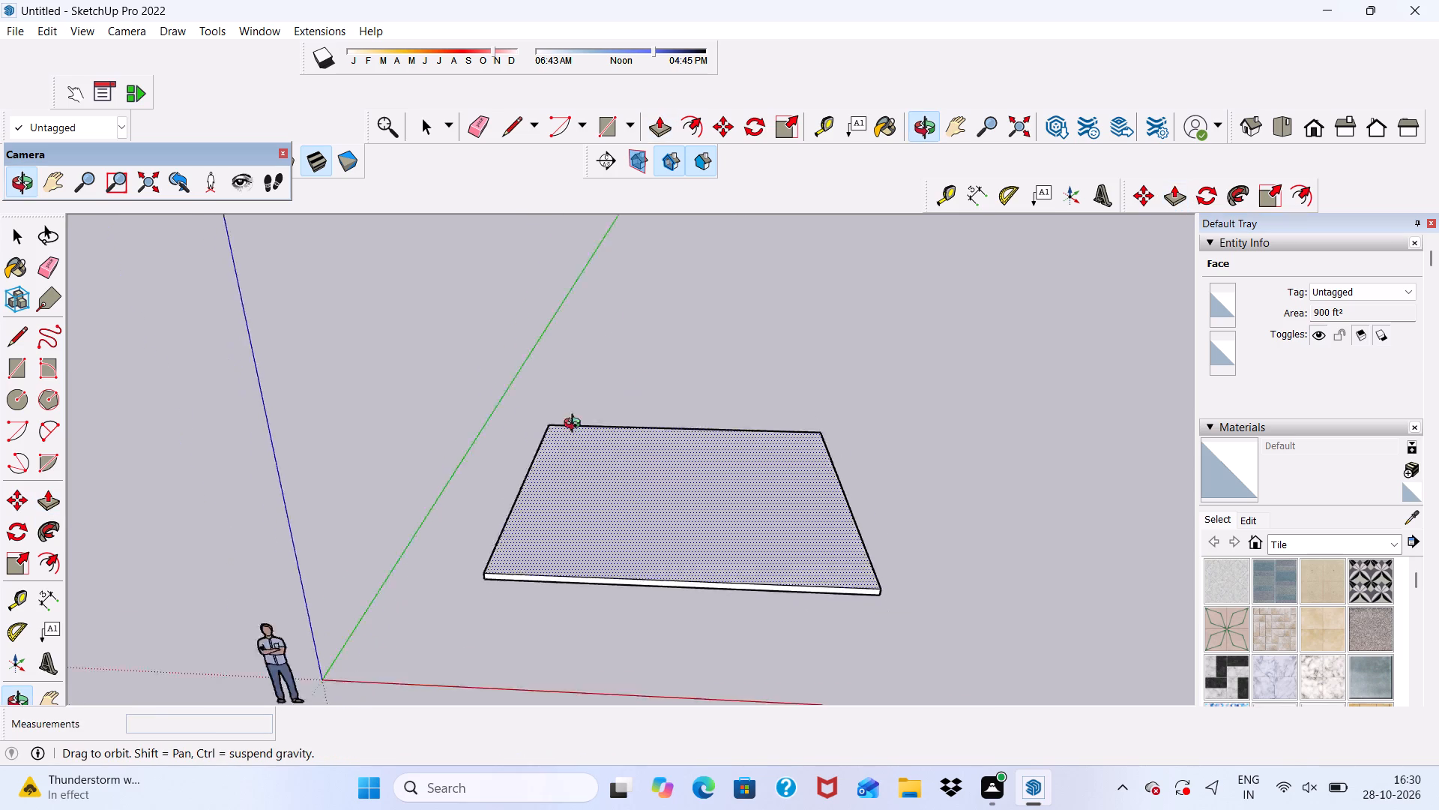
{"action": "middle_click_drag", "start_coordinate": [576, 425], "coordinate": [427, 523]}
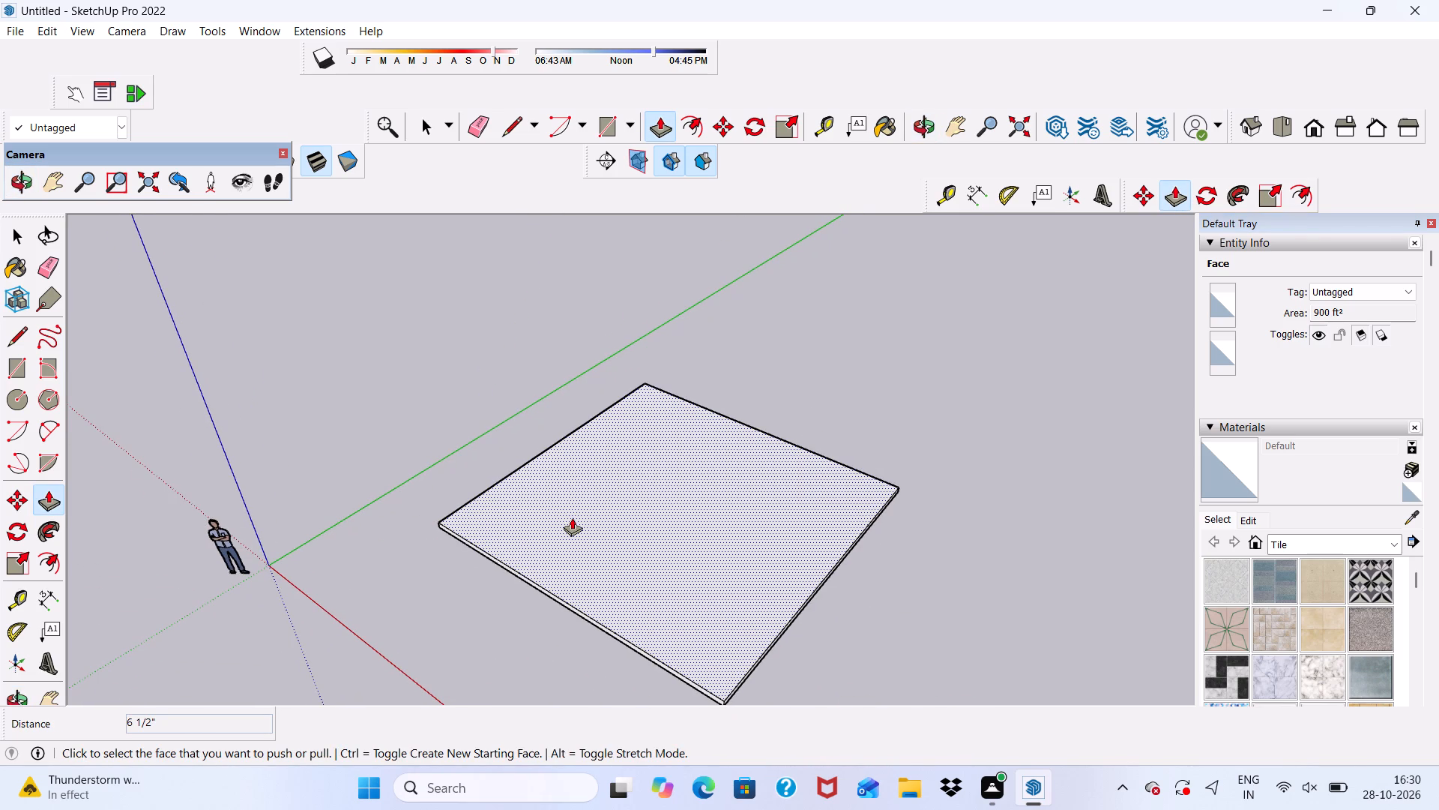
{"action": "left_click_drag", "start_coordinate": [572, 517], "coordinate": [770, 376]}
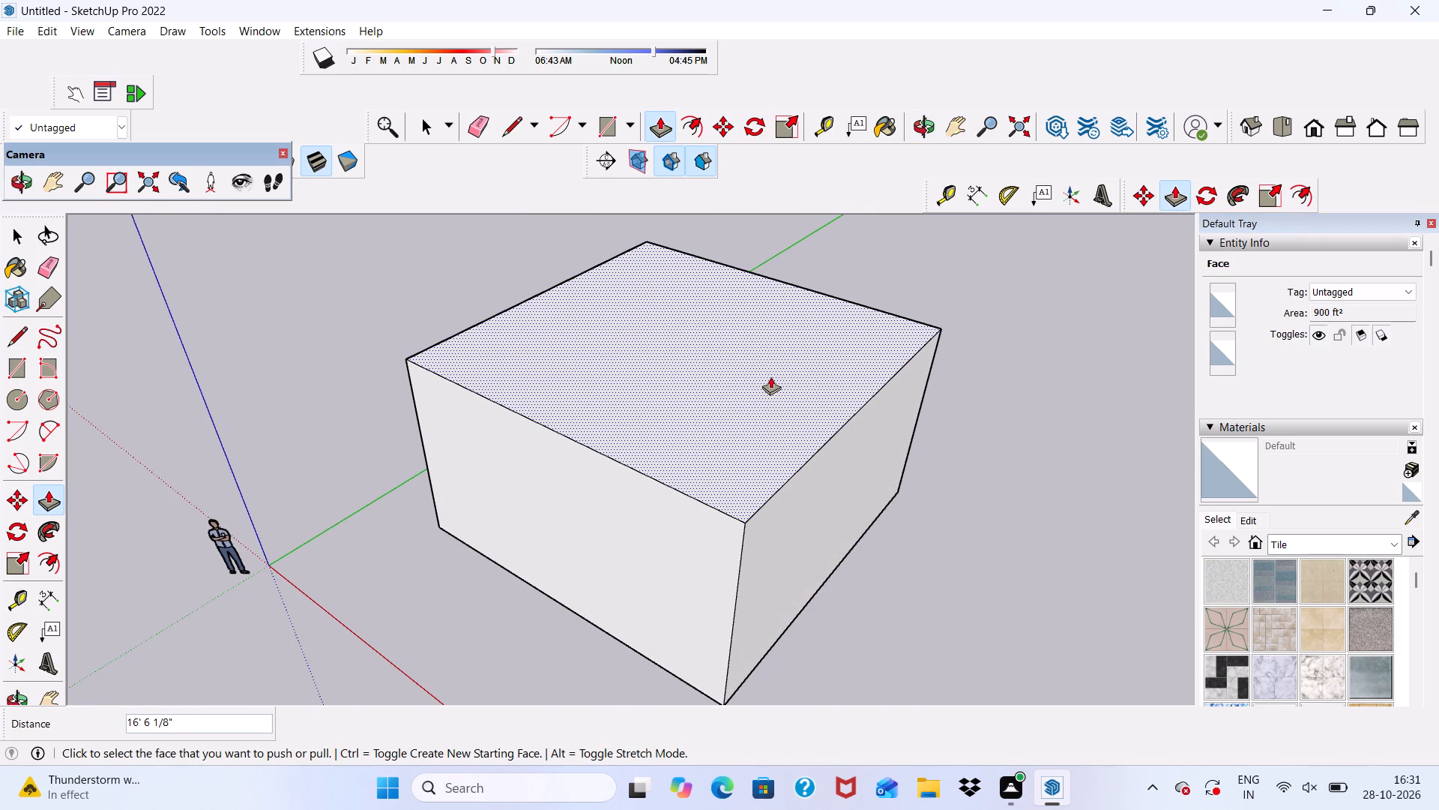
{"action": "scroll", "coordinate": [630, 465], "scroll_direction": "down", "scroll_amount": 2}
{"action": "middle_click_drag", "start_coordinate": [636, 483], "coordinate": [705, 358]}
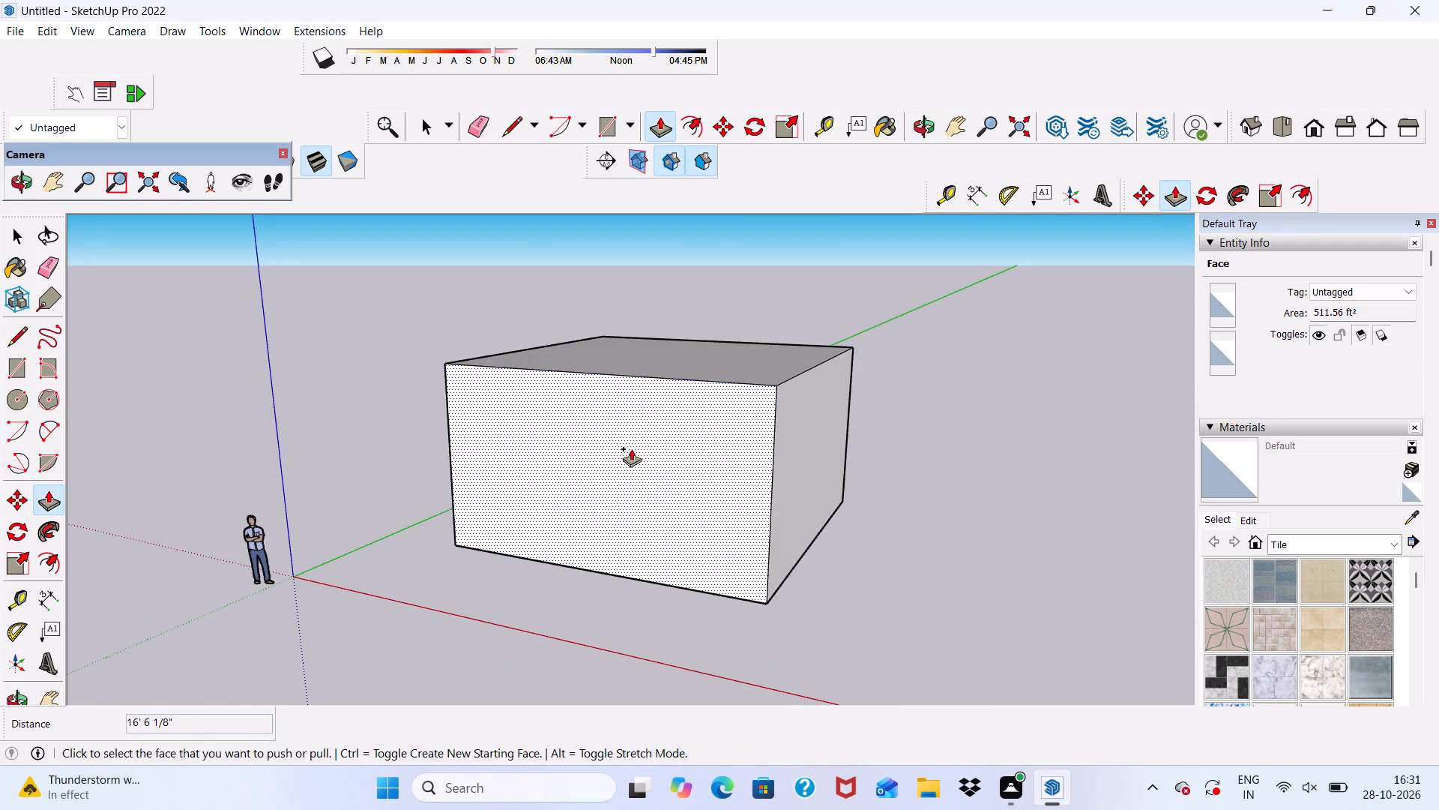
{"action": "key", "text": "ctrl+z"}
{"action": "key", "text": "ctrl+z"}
Push/Pull the square face up about 11' 4 1/2" into a box.
{"action": "scroll", "coordinate": [552, 544], "scroll_direction": "up", "scroll_amount": 2}
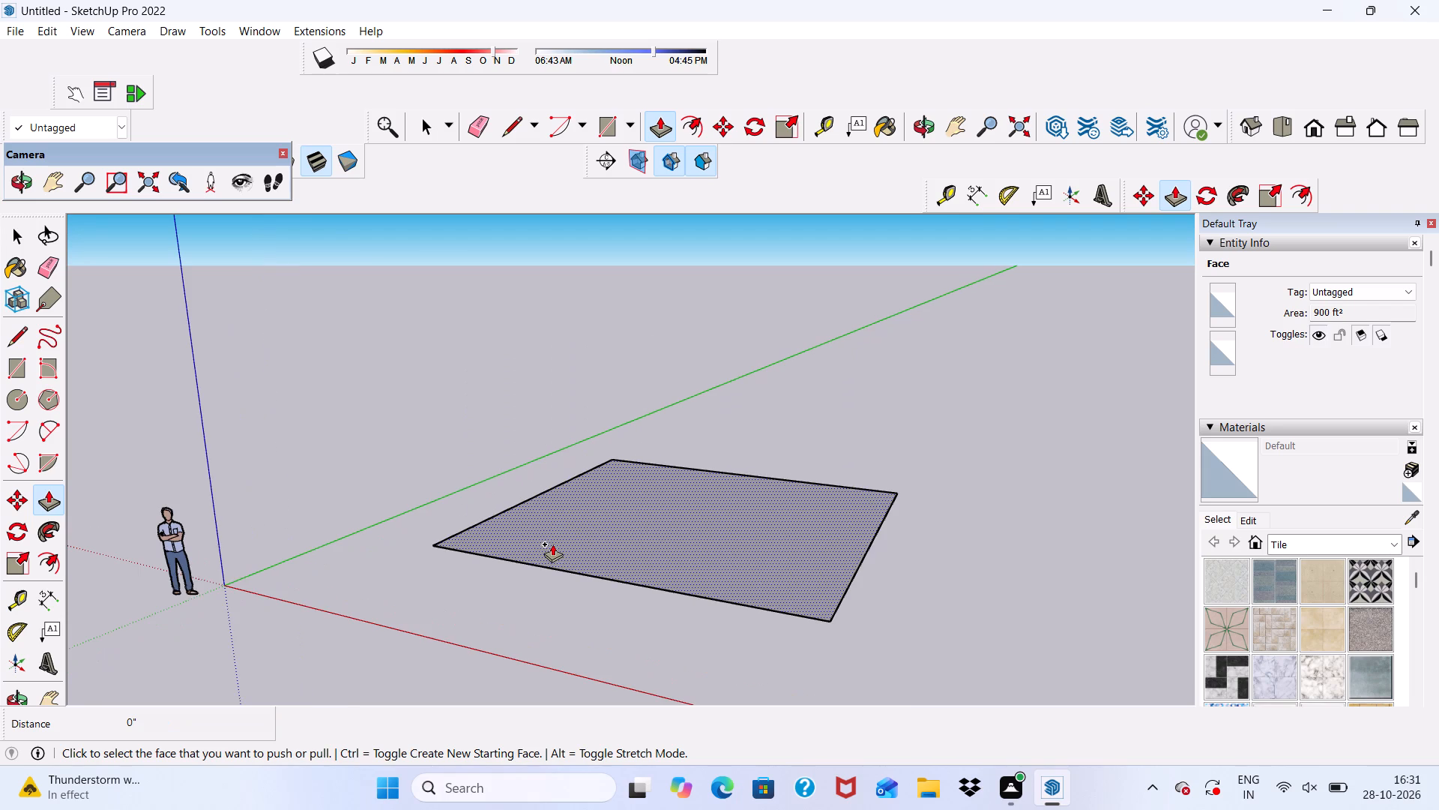
{"action": "left_click", "coordinate": [554, 542]}
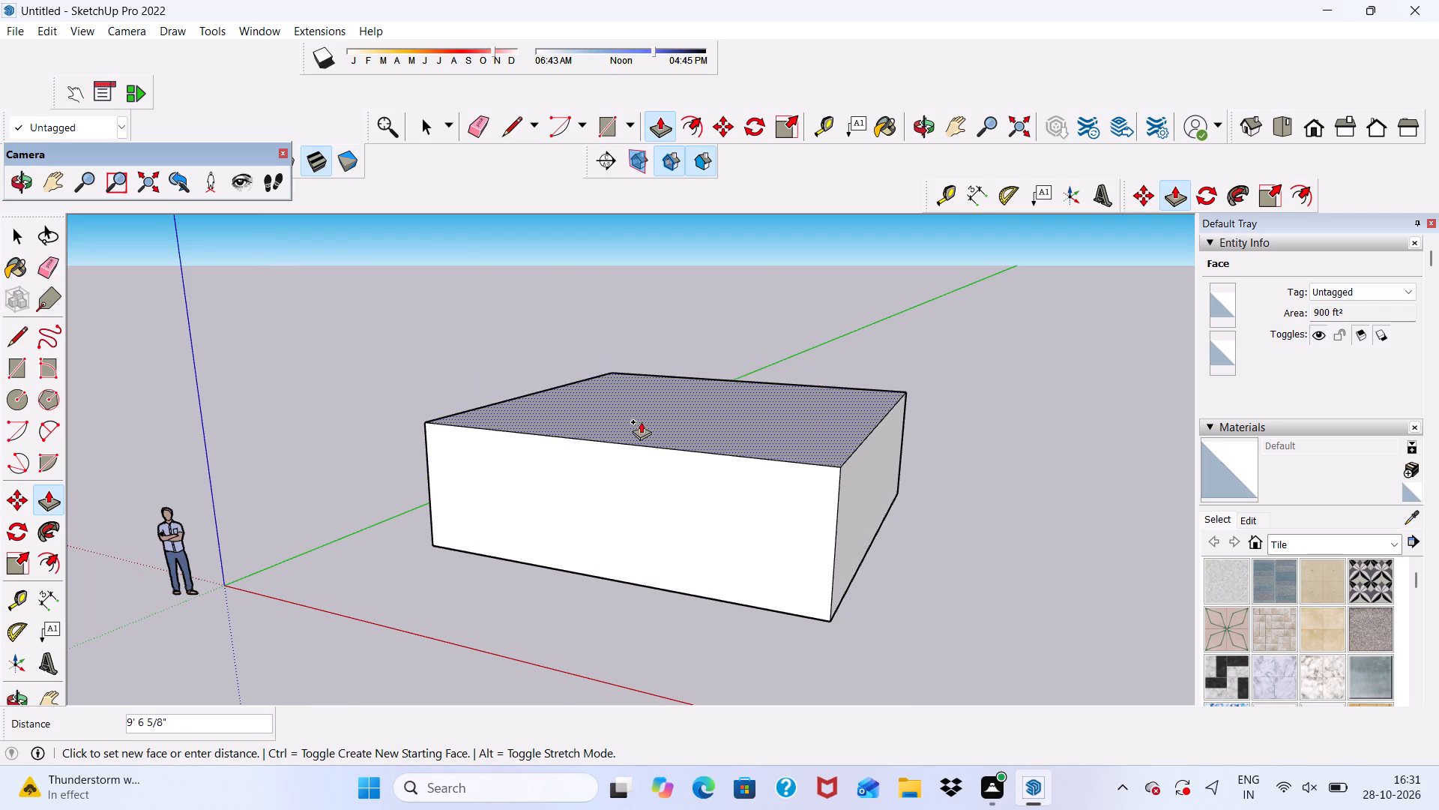
{"action": "scroll", "coordinate": [366, 408], "scroll_direction": "up", "scroll_amount": 1}
{"action": "left_click_drag", "start_coordinate": [485, 397], "coordinate": [490, 397]}
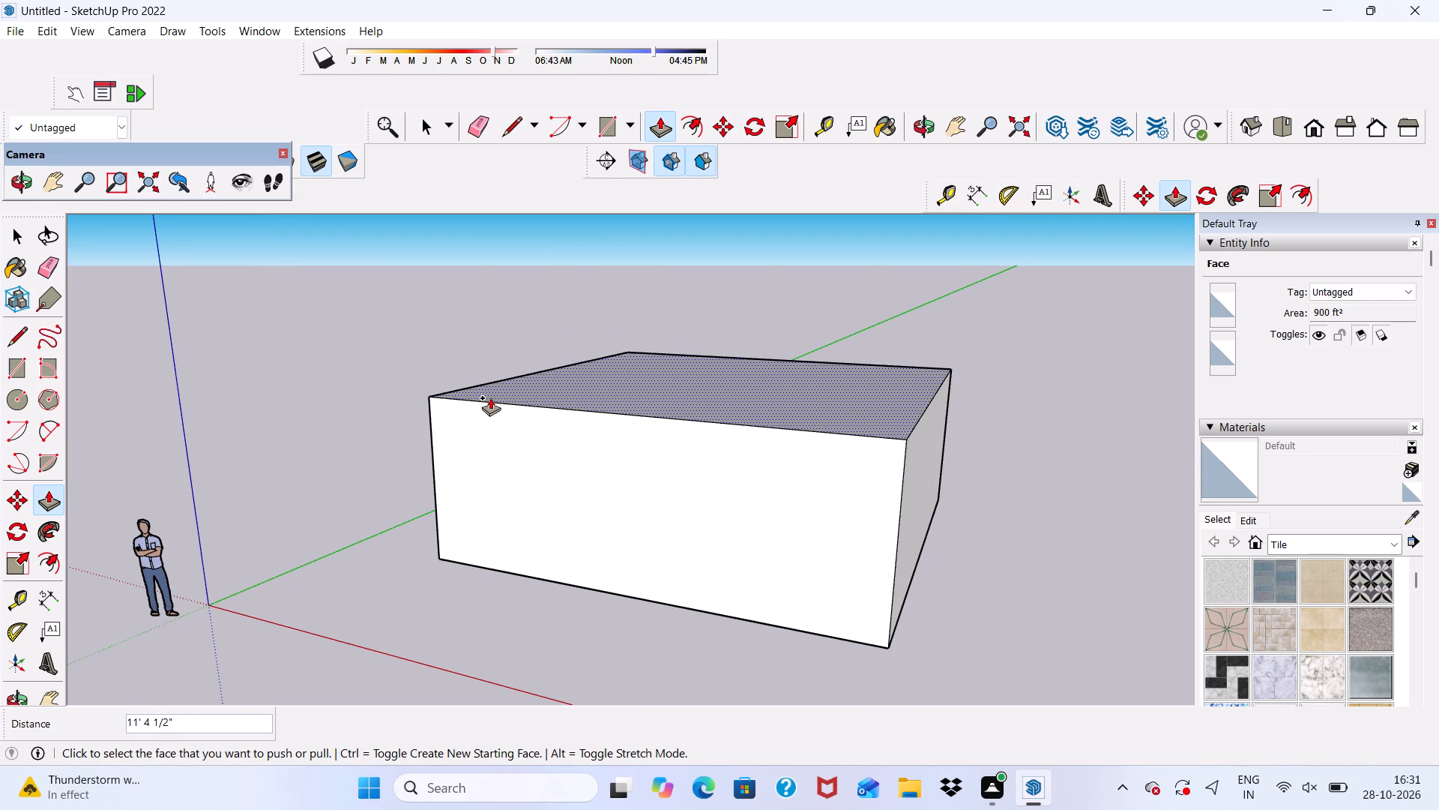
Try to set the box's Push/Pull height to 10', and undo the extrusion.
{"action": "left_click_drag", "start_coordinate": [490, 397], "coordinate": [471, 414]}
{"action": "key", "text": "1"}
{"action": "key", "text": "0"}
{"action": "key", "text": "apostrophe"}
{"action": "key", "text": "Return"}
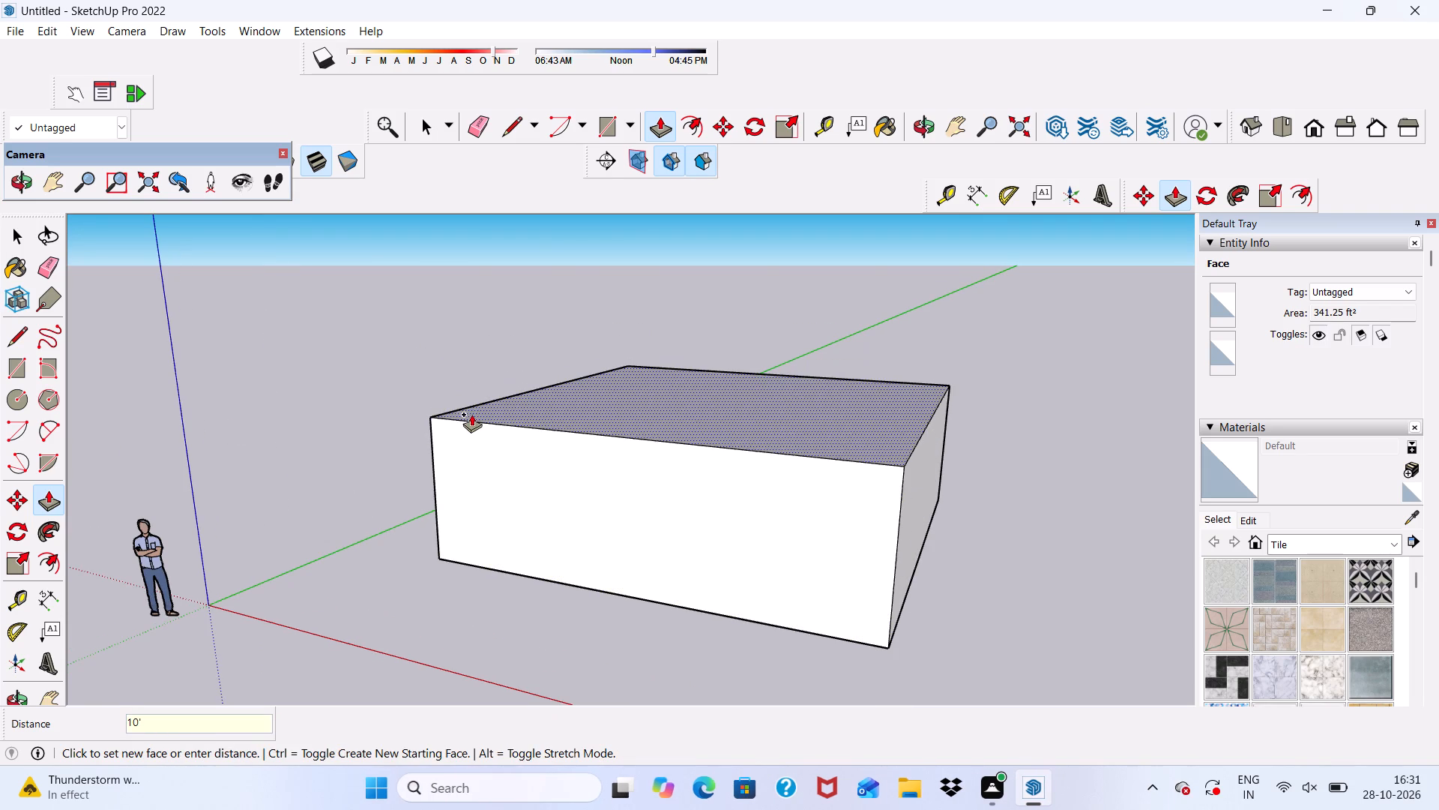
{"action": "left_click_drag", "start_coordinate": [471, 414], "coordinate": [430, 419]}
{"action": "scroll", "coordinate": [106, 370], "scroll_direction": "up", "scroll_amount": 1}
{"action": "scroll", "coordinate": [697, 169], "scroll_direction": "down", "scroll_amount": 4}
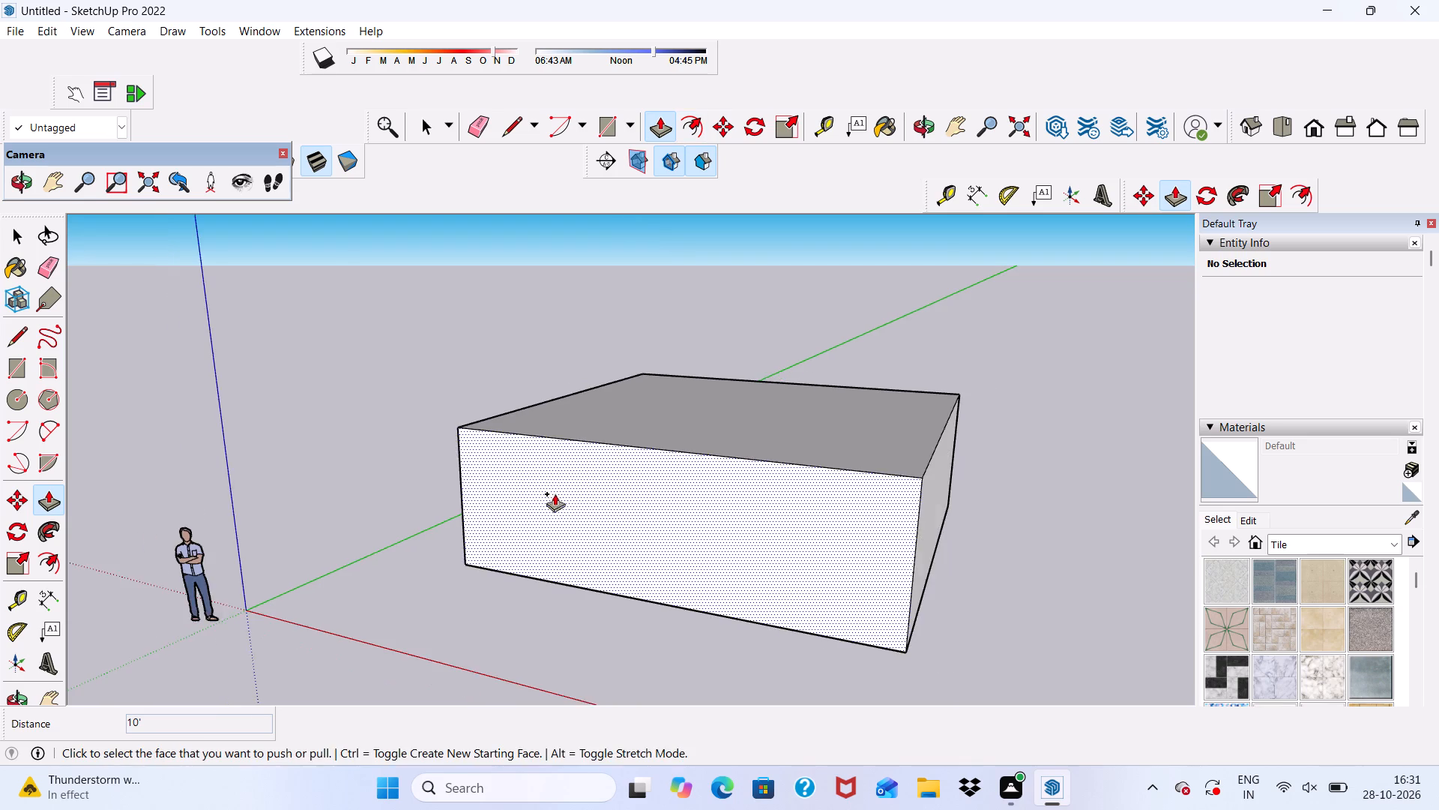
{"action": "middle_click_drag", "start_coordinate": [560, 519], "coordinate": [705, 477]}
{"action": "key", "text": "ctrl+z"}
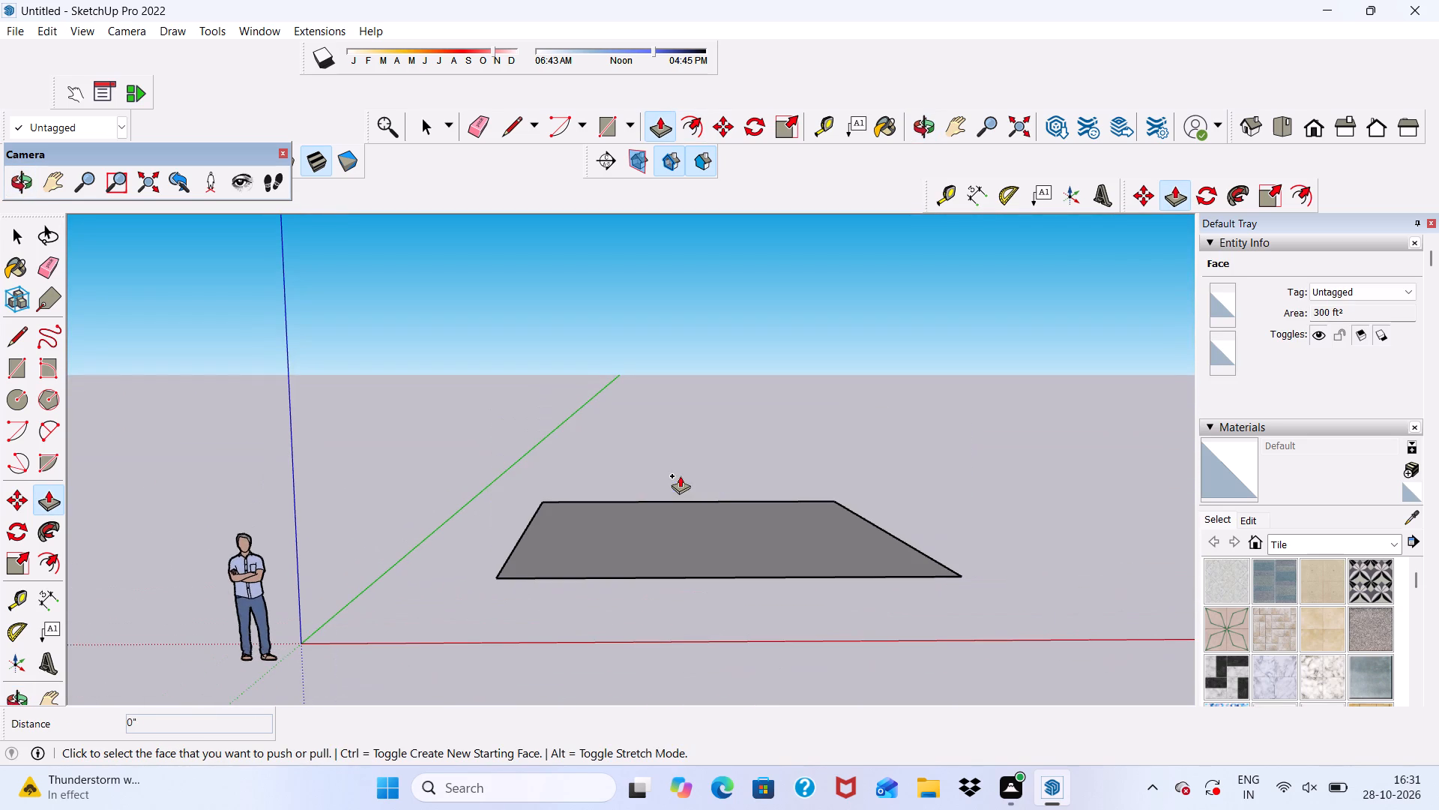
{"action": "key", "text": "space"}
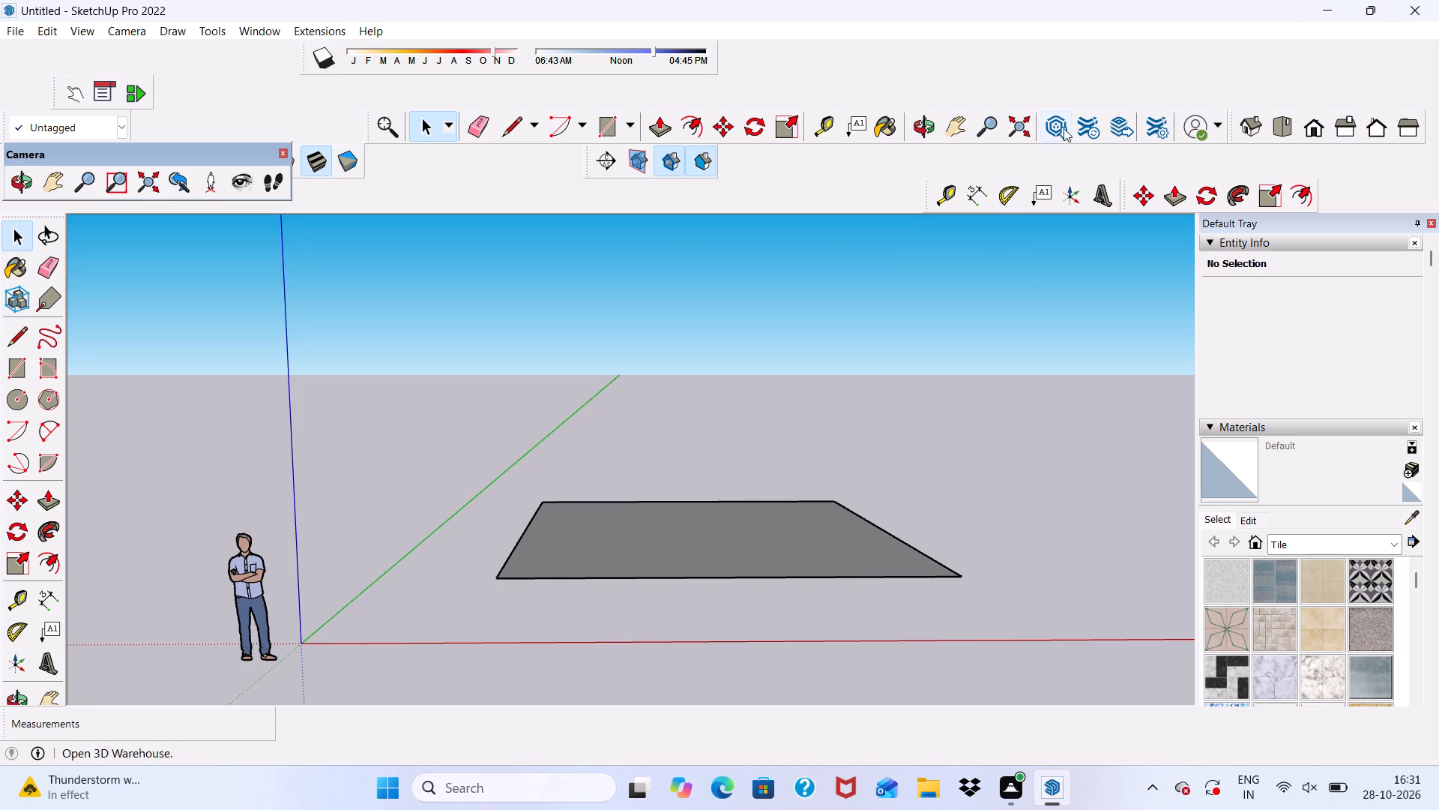
Offset the square face's outline inward by 9".
{"action": "scroll", "coordinate": [1074, 130], "scroll_direction": "down", "scroll_amount": 5}
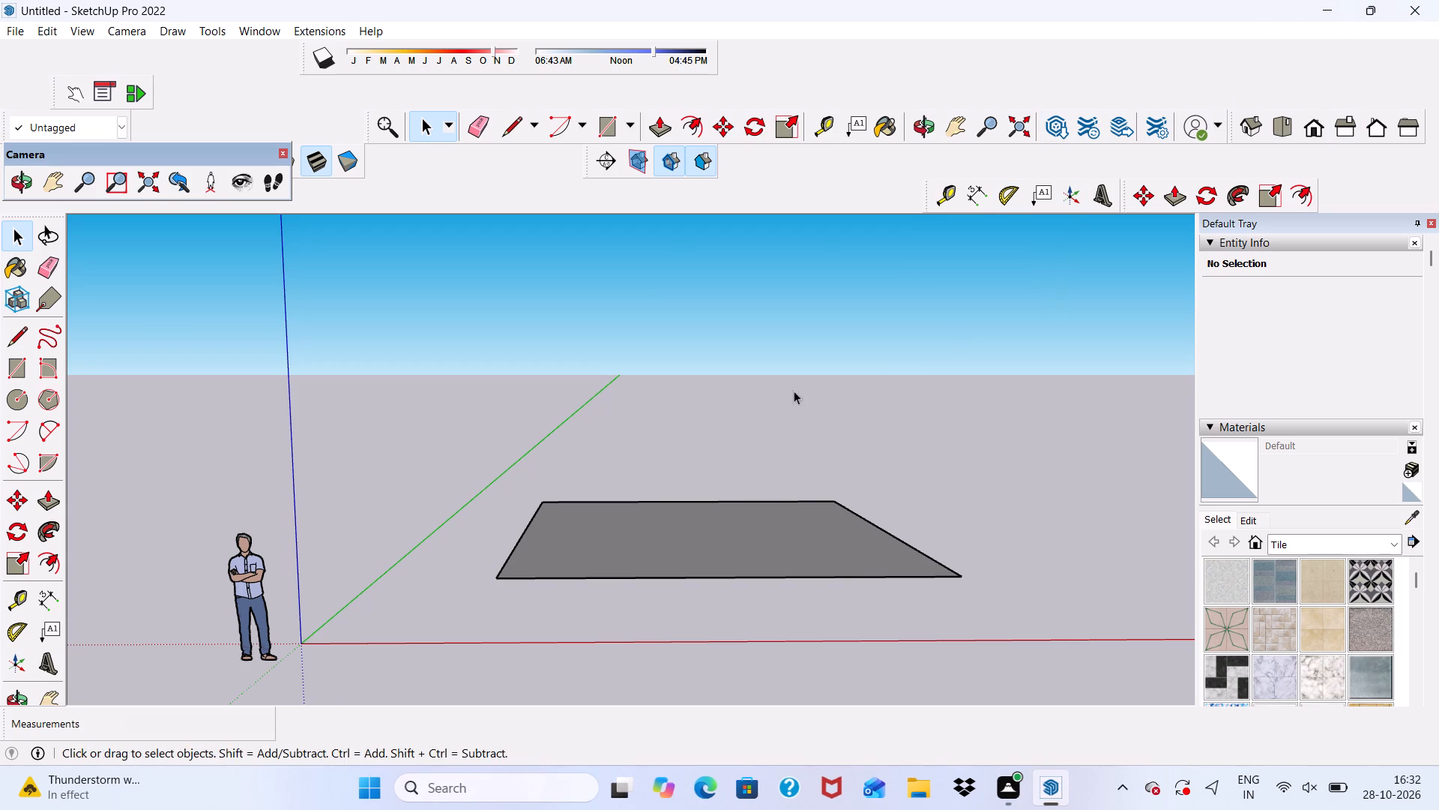
{"action": "middle_click_drag", "start_coordinate": [793, 392], "coordinate": [717, 550]}
{"action": "scroll", "coordinate": [657, 215], "scroll_direction": "up", "scroll_amount": 1}
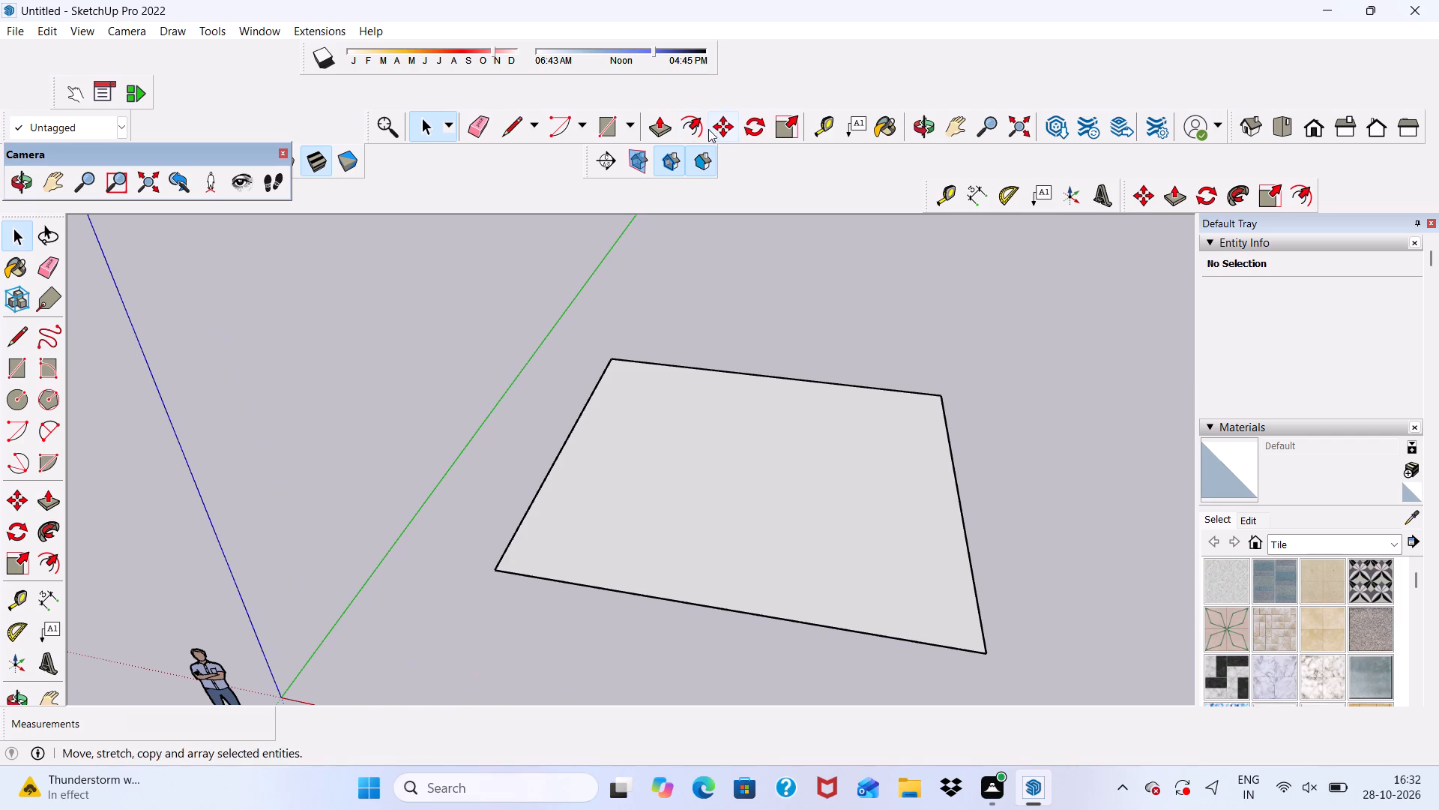
{"action": "left_click", "coordinate": [683, 121]}
{"action": "left_click", "coordinate": [602, 436]}
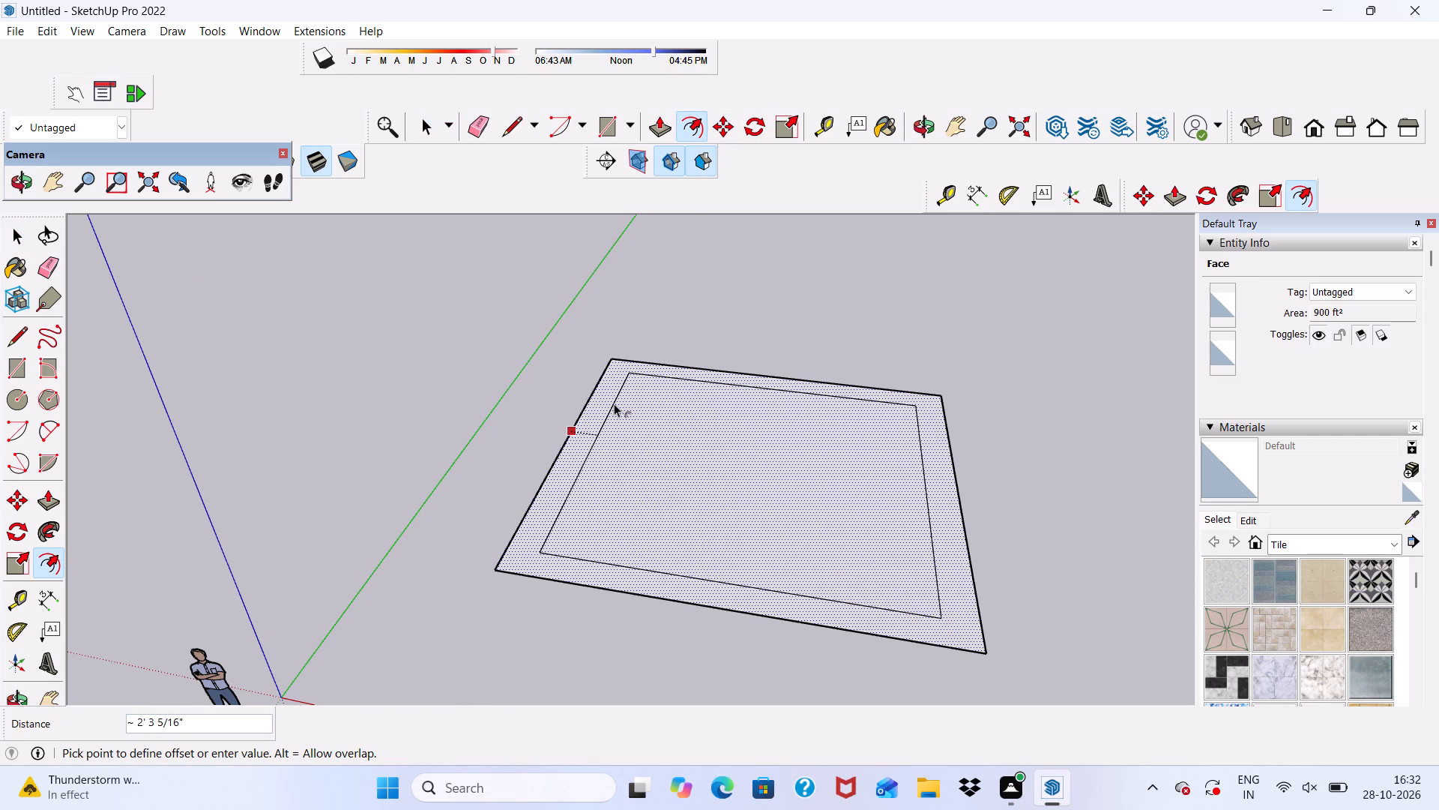
{"action": "key", "text": "9"}
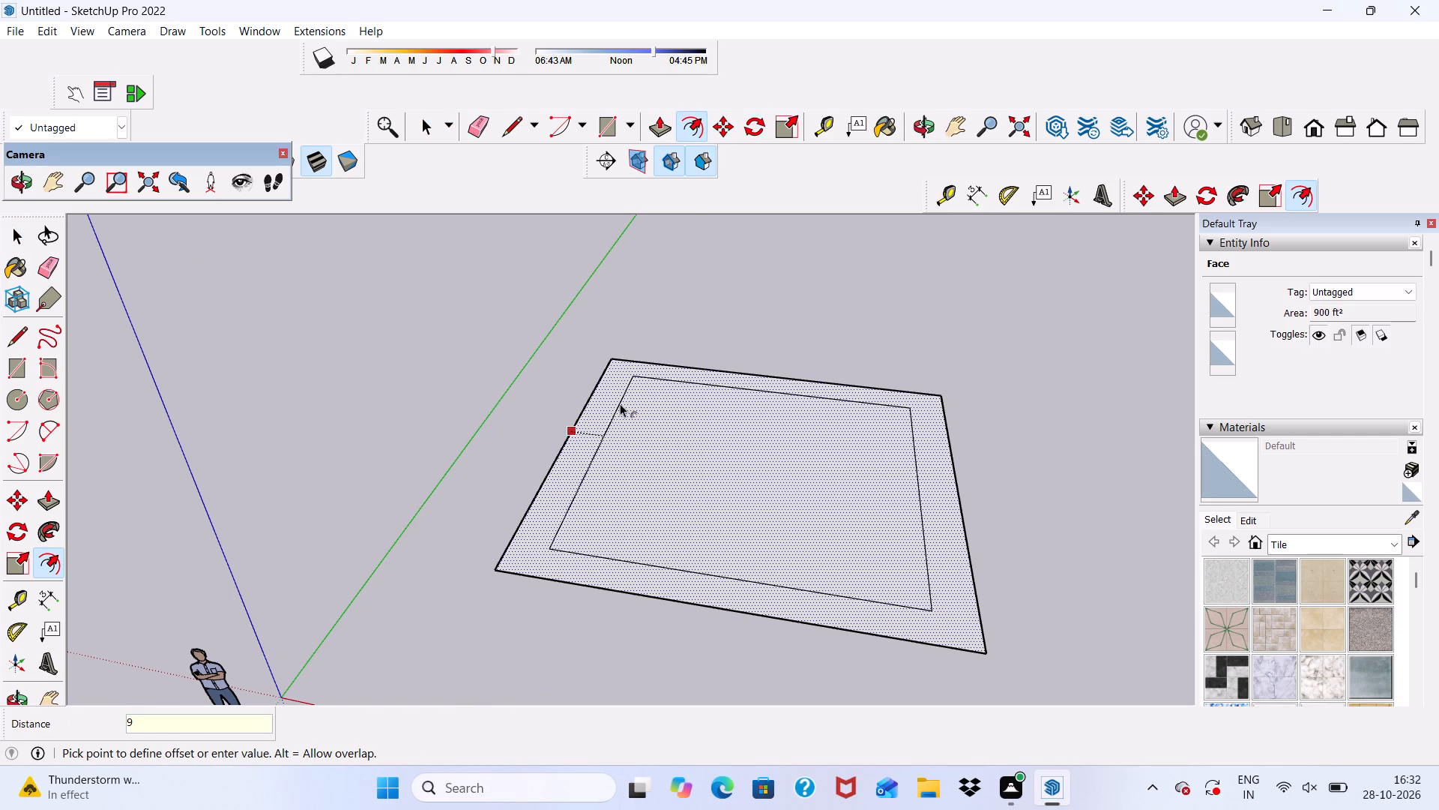
{"action": "key", "text": "shift+quotedbl"}
{"action": "key", "text": "Return"}
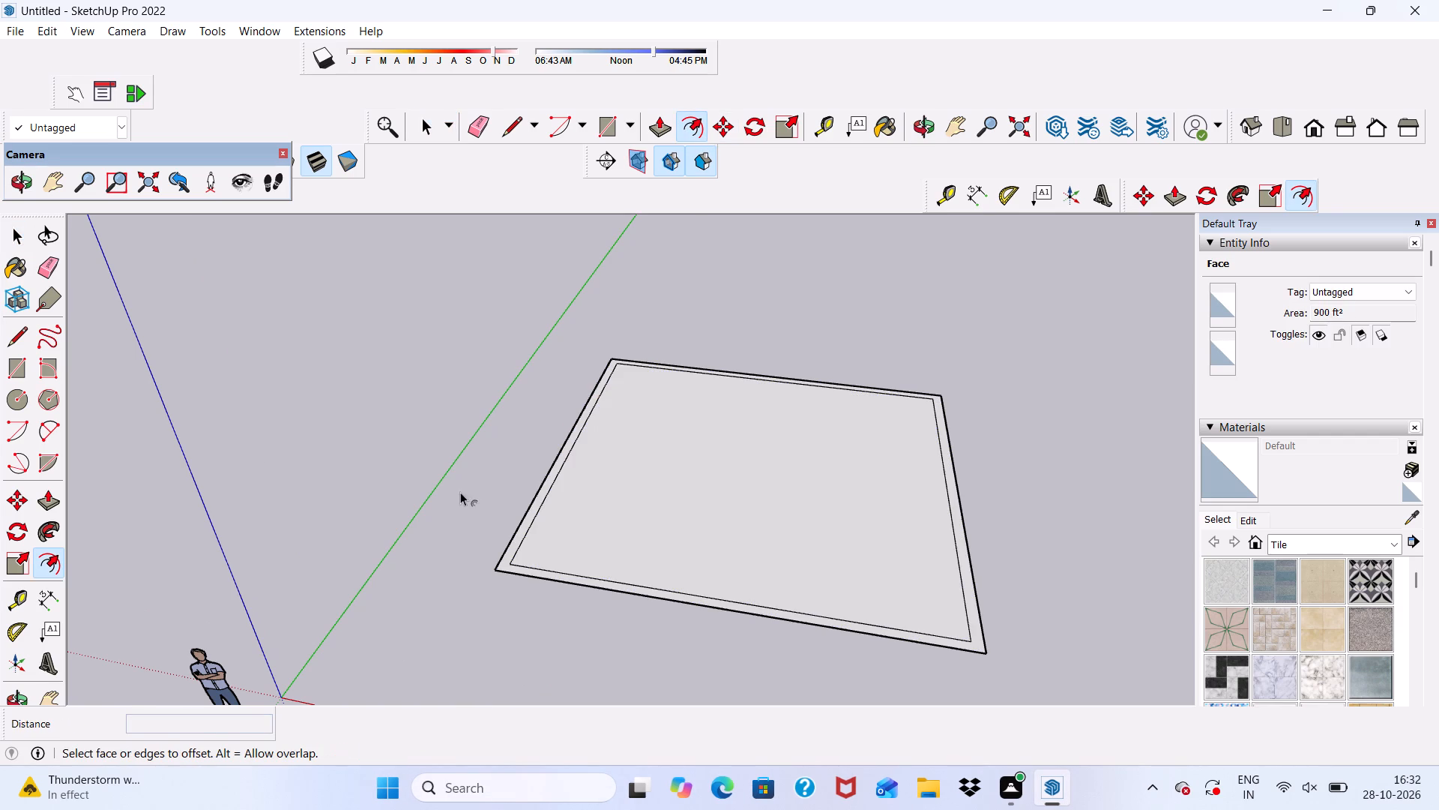
Place a guide about 9' inside the inner outline's edge nearest the red axis, and a second parallel guide 6" closer to that edge.
{"action": "left_click", "coordinate": [822, 121]}
{"action": "scroll", "coordinate": [573, 633], "scroll_direction": "down", "scroll_amount": 1}
{"action": "middle_click_drag", "start_coordinate": [585, 678], "coordinate": [498, 764]}
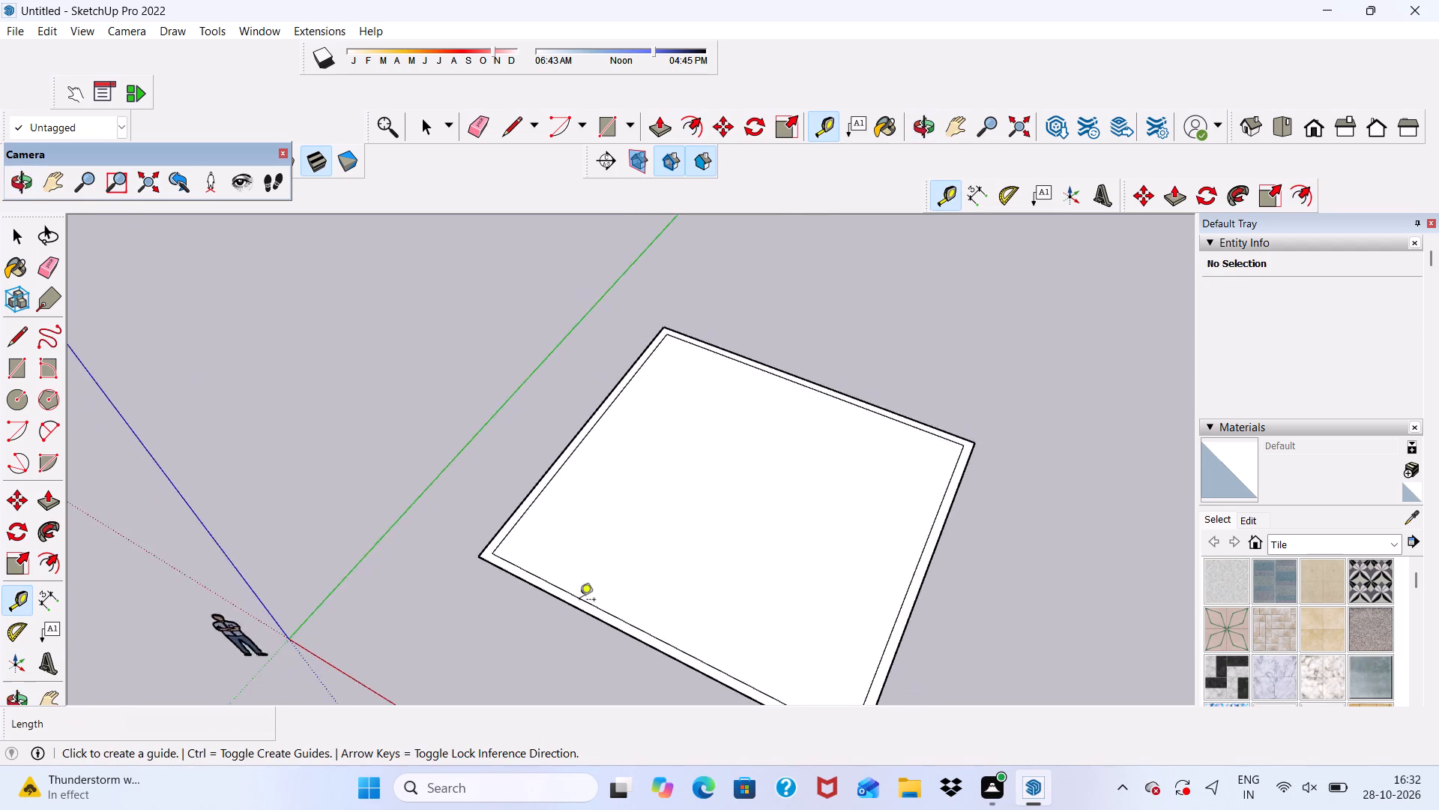
{"action": "scroll", "coordinate": [586, 597], "scroll_direction": "up", "scroll_amount": 5}
{"action": "left_click", "coordinate": [573, 598]}
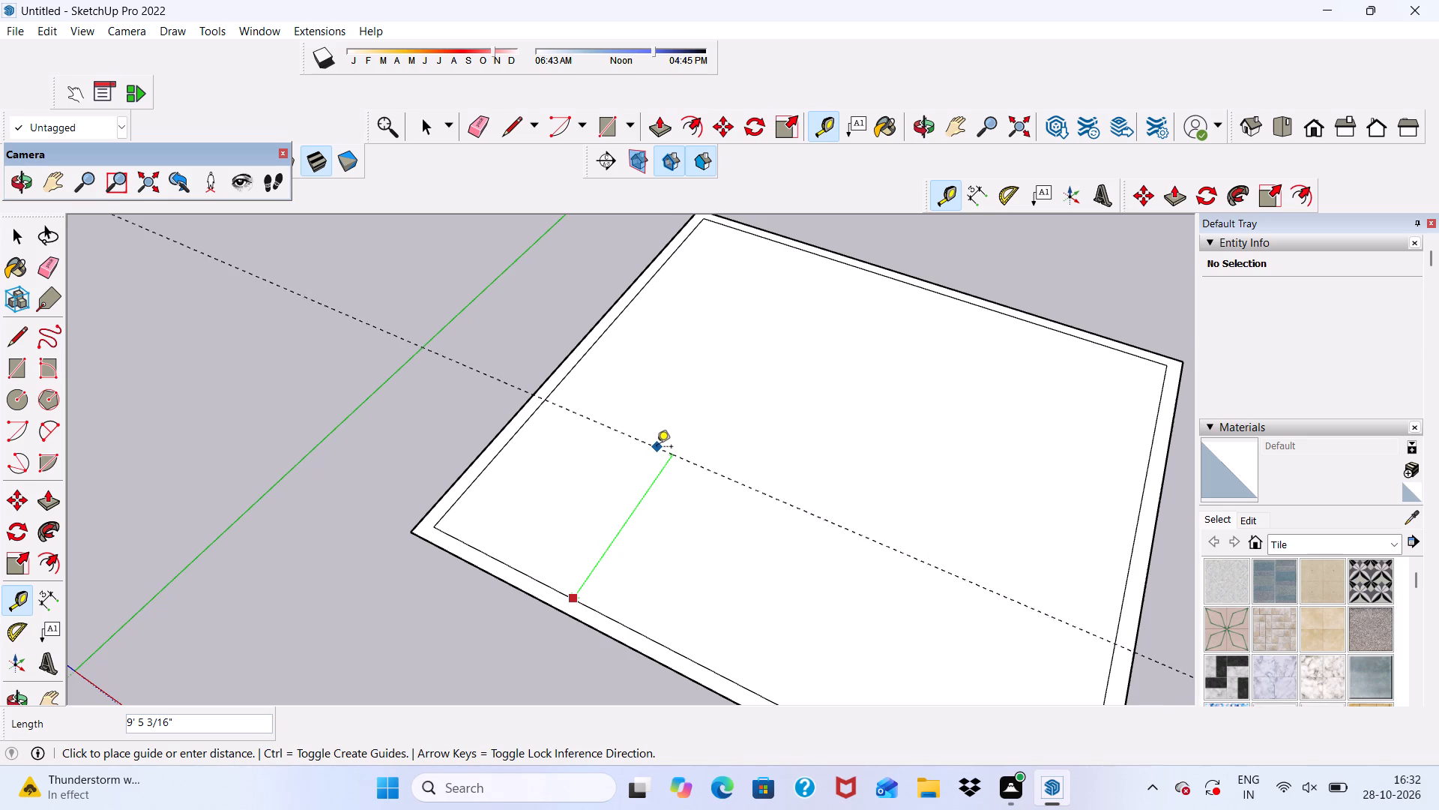
{"action": "left_click", "coordinate": [653, 454]}
{"action": "left_click", "coordinate": [647, 453]}
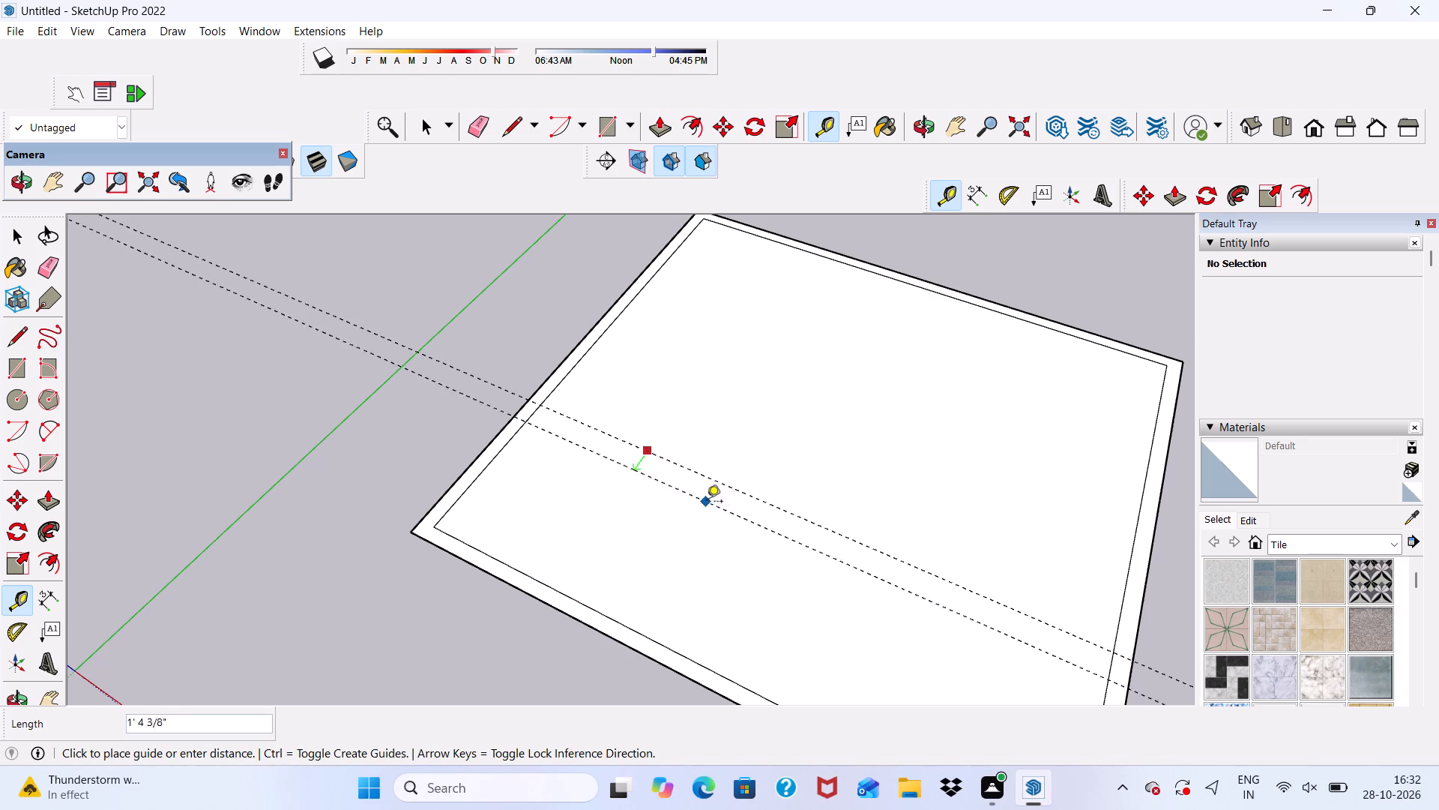
{"action": "key", "text": "6"}
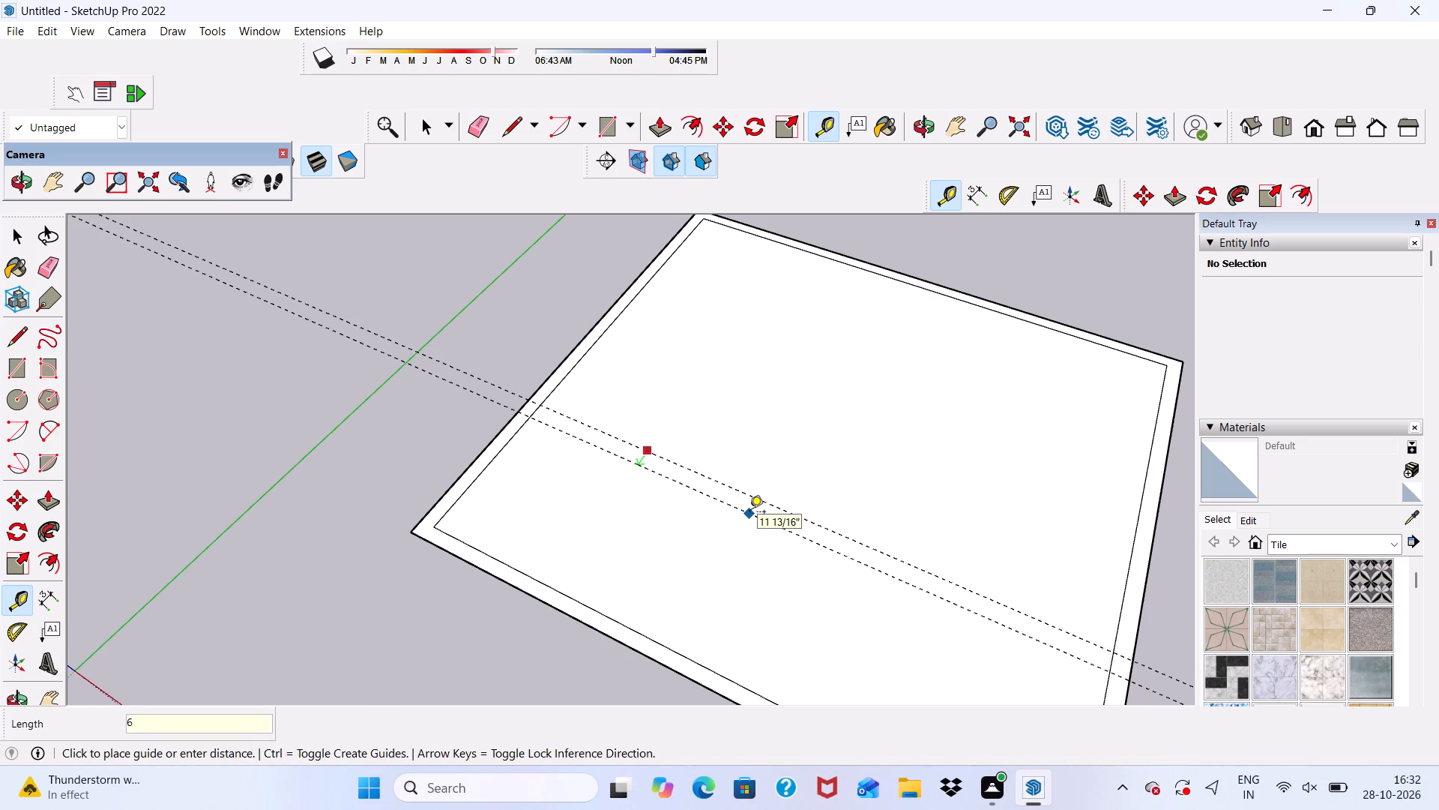
{"action": "key", "text": "shift+quotedbl"}
{"action": "key", "text": "Return"}
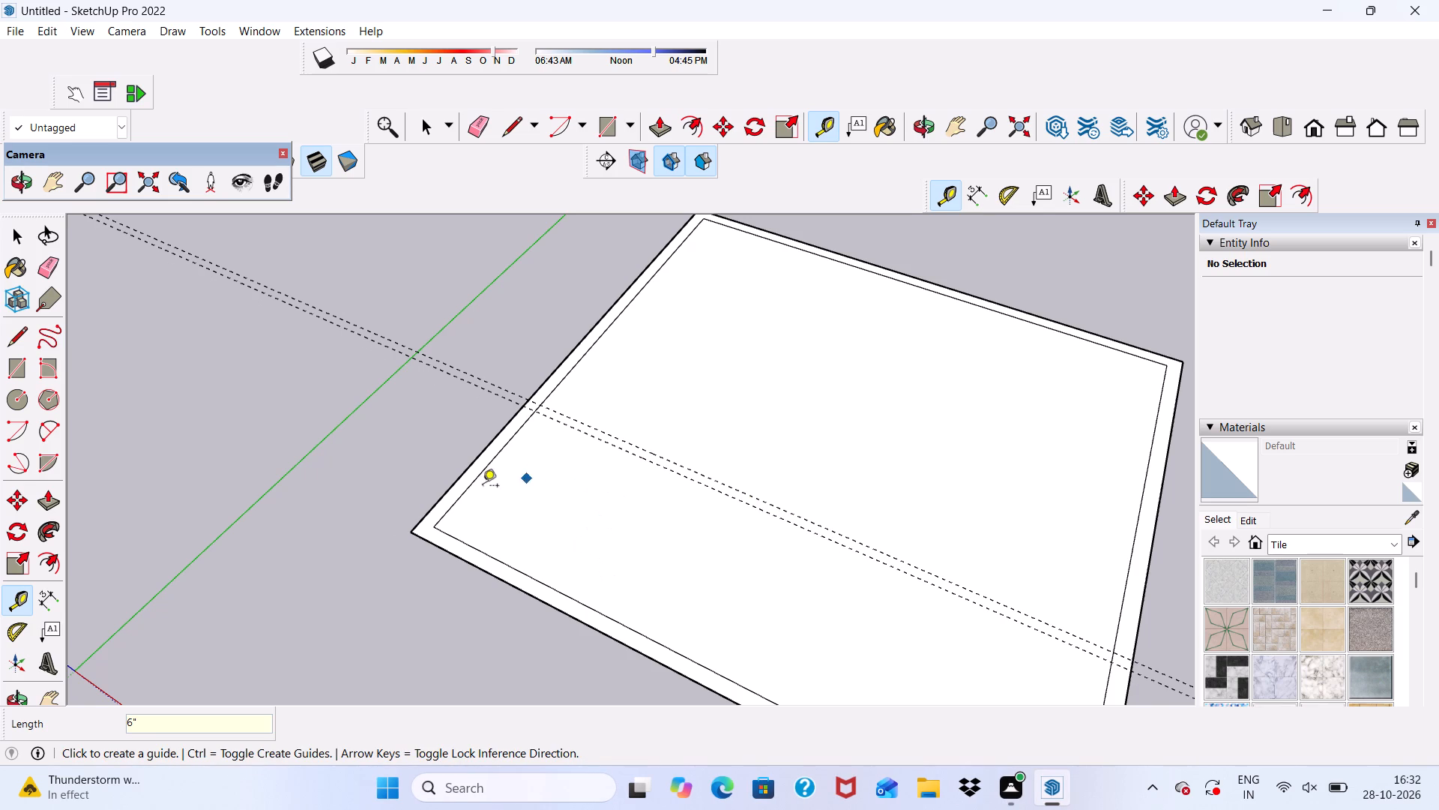
Draw two 30' lines along the two guides, from one outer edge of the square to the opposite one.
{"action": "left_click", "coordinate": [508, 115]}
{"action": "scroll", "coordinate": [459, 311], "scroll_direction": "down", "scroll_amount": 2}
{"action": "middle_click_drag", "start_coordinate": [474, 391], "coordinate": [627, 504]}
{"action": "scroll", "coordinate": [500, 466], "scroll_direction": "up", "scroll_amount": 8}
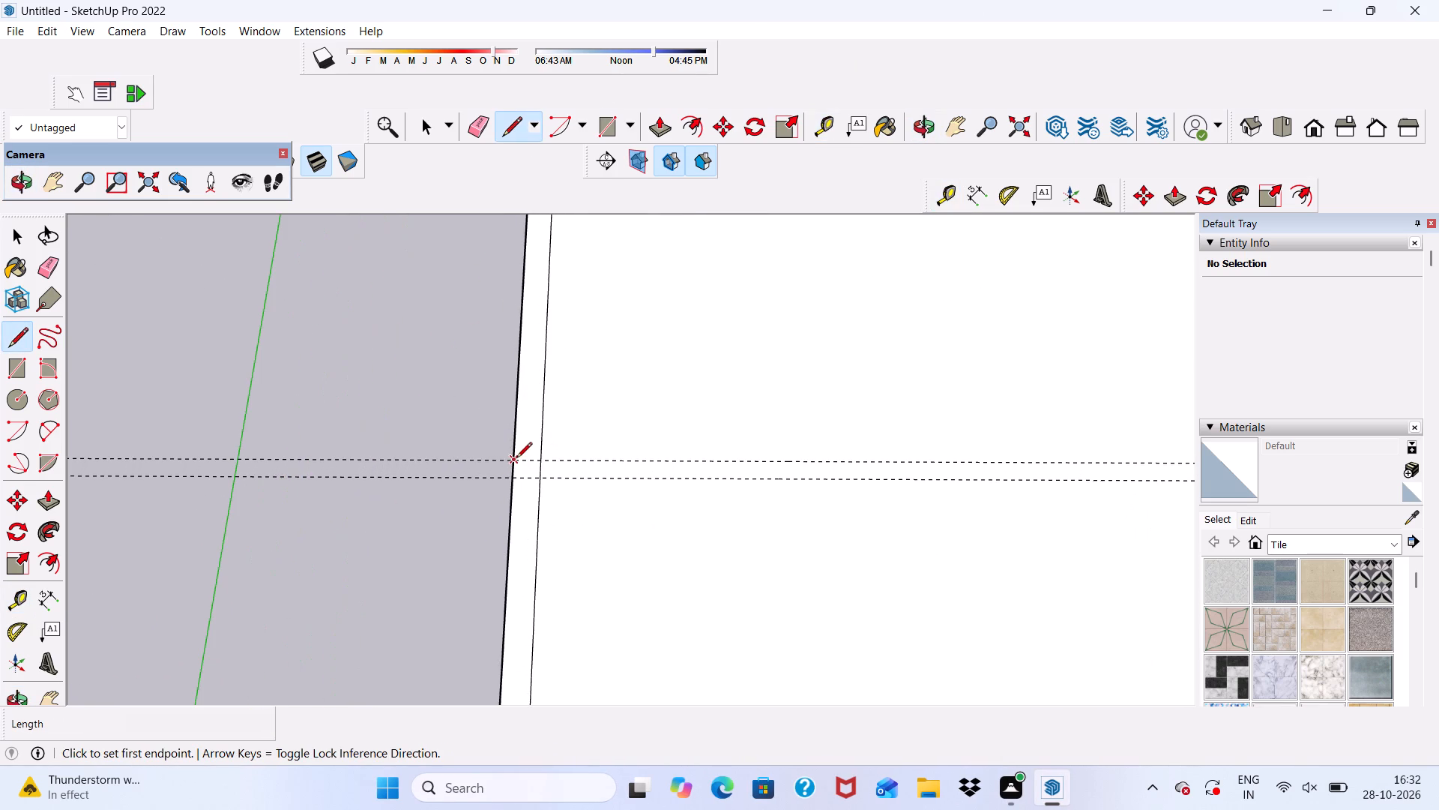
{"action": "left_click", "coordinate": [516, 459]}
{"action": "scroll", "coordinate": [654, 471], "scroll_direction": "down", "scroll_amount": 5}
{"action": "scroll", "coordinate": [408, 418], "scroll_direction": "down", "scroll_amount": 5}
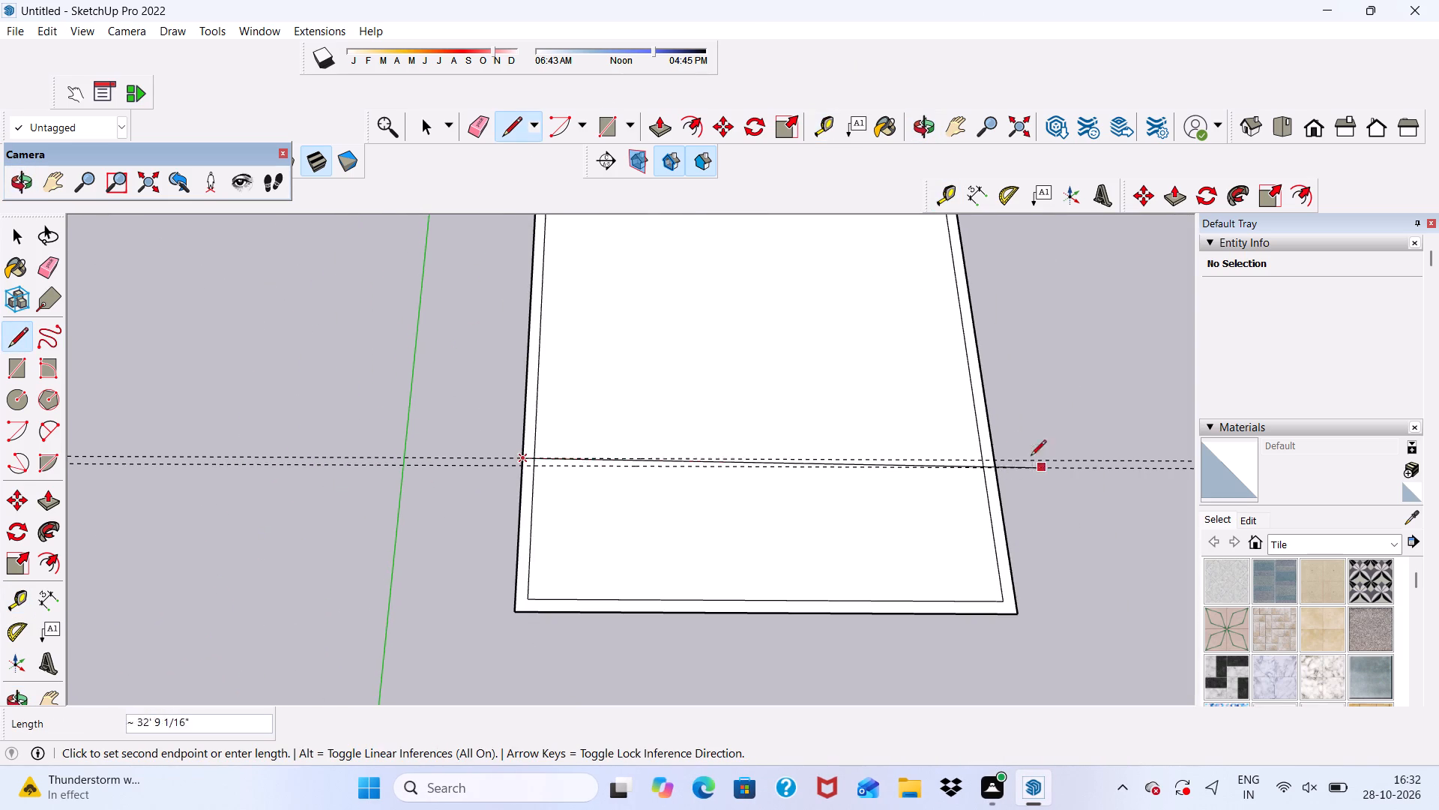
{"action": "scroll", "coordinate": [992, 451], "scroll_direction": "up", "scroll_amount": 2}
{"action": "left_click", "coordinate": [992, 462]}
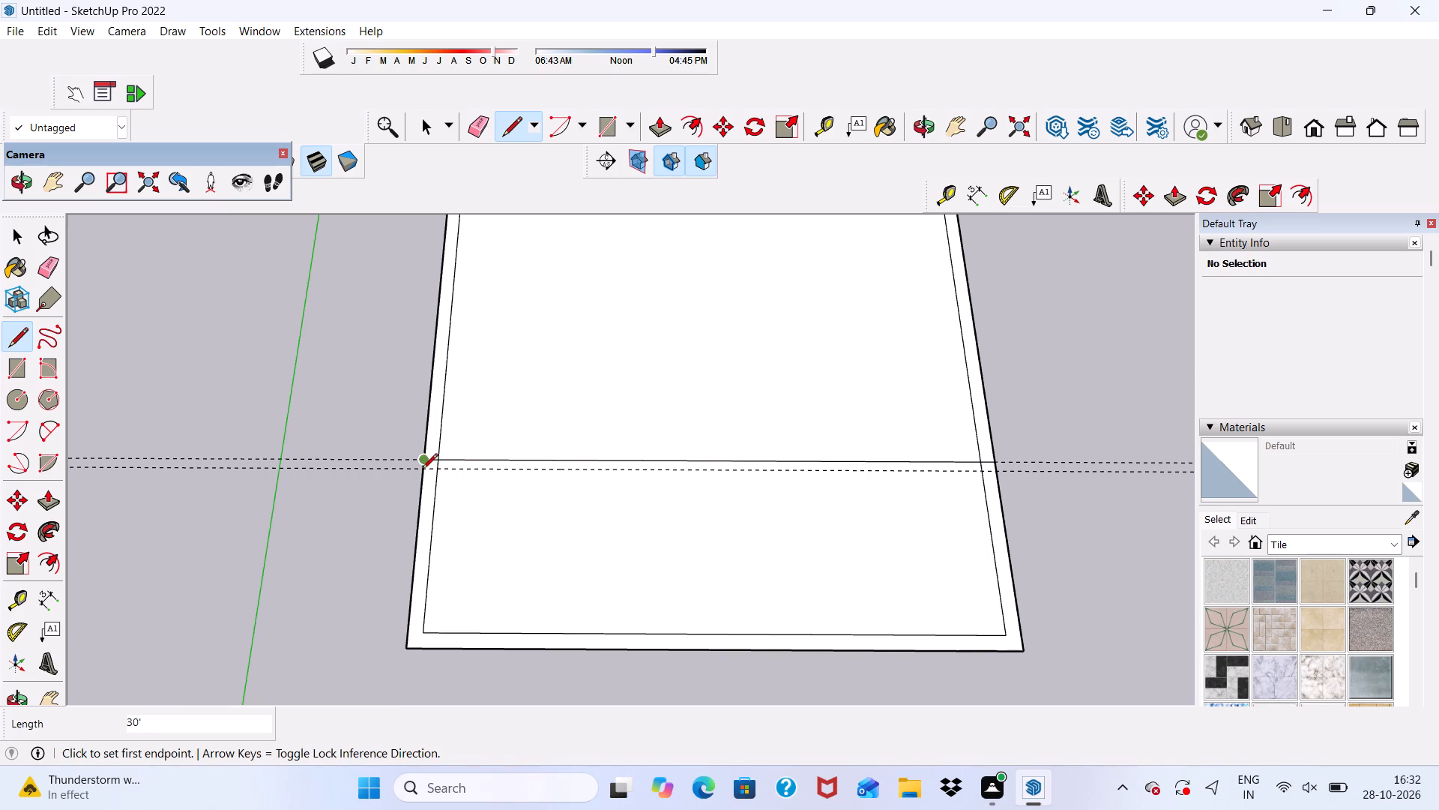
{"action": "left_click", "coordinate": [423, 472]}
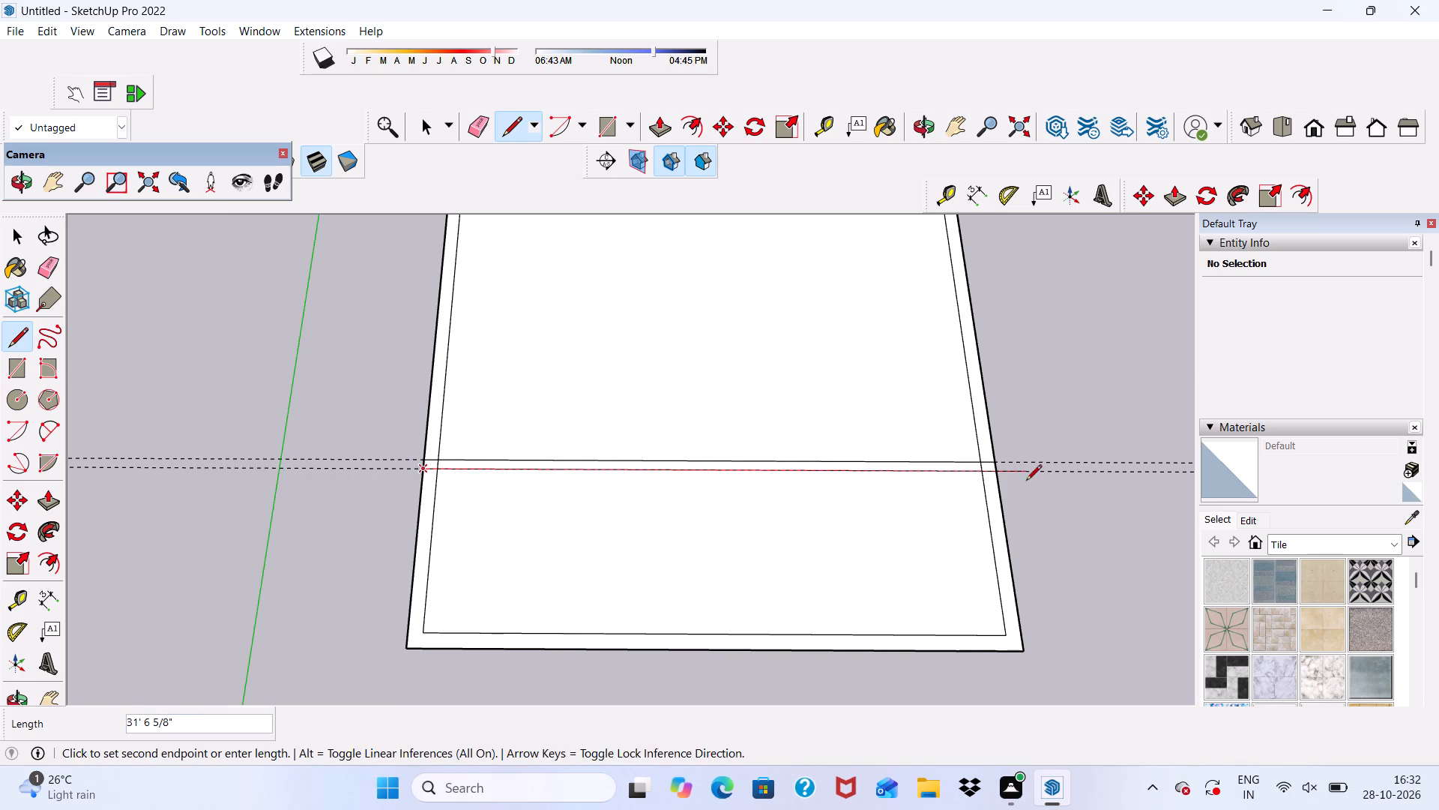
{"action": "left_click", "coordinate": [999, 473]}
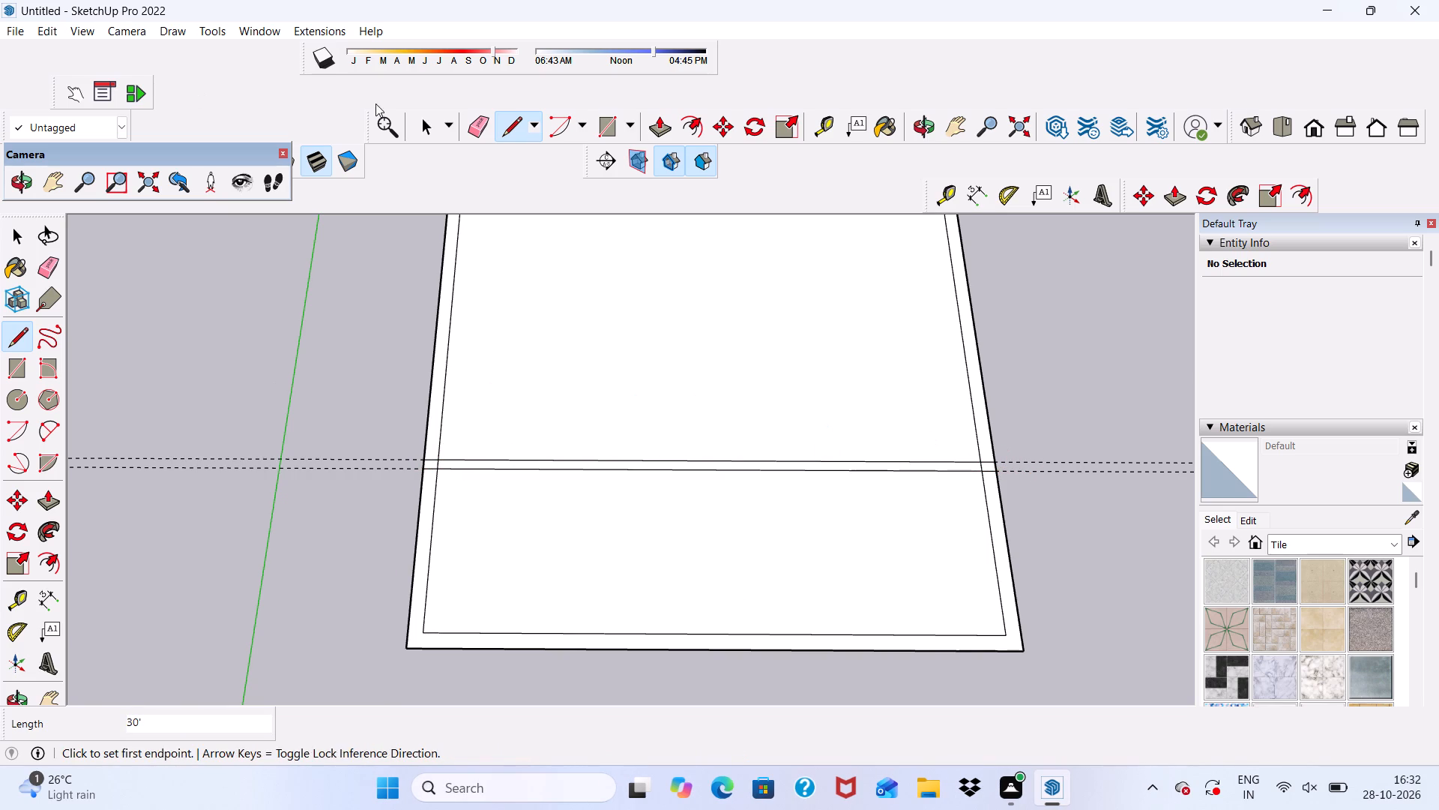
Erase both guides and the unneeded short edges where the far partition line meets the perimeter wall strips at both ends.
{"action": "left_click", "coordinate": [475, 123]}
{"action": "left_click_drag", "start_coordinate": [321, 441], "coordinate": [330, 502]}
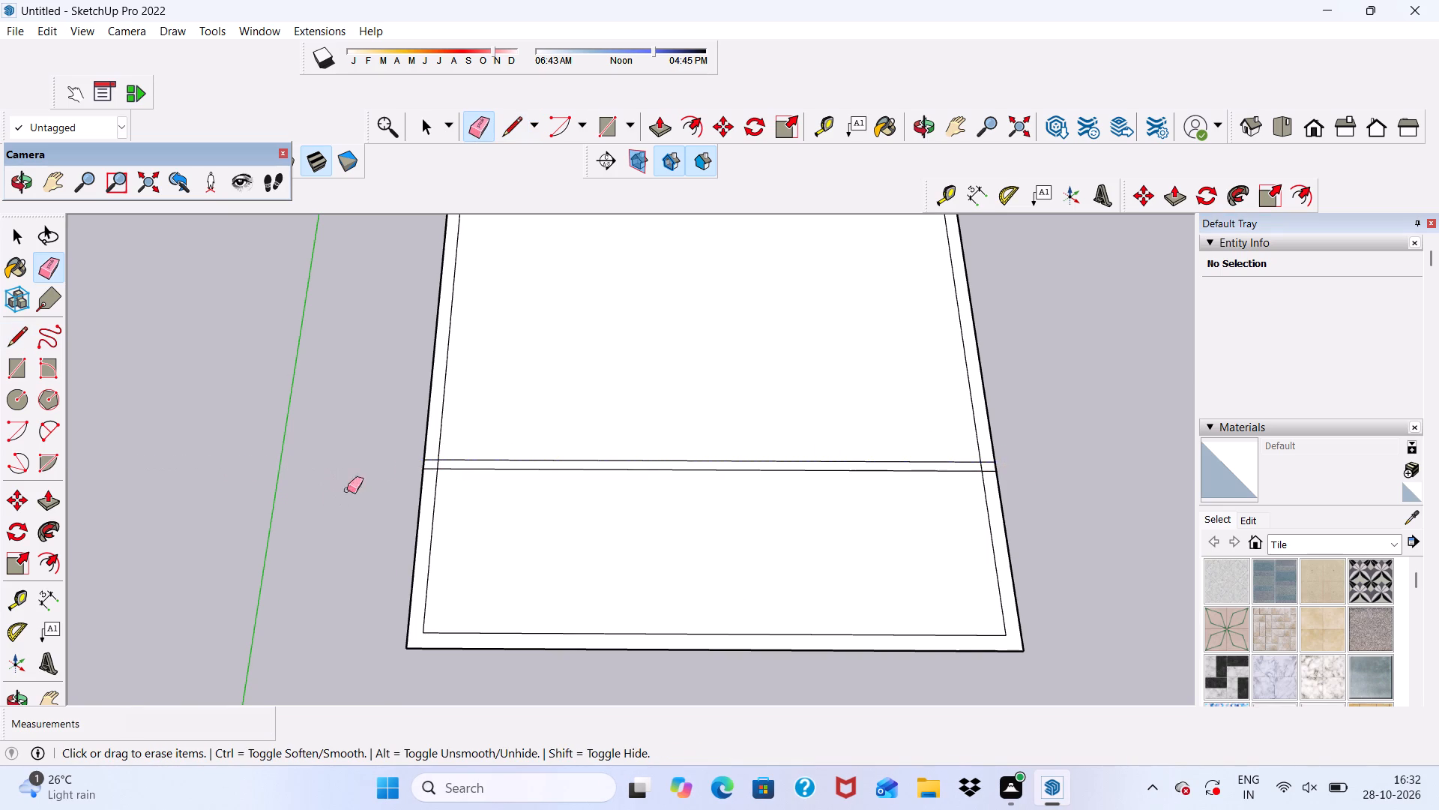
{"action": "scroll", "coordinate": [441, 473], "scroll_direction": "up", "scroll_amount": 10}
{"action": "left_click_drag", "start_coordinate": [423, 445], "coordinate": [441, 462]}
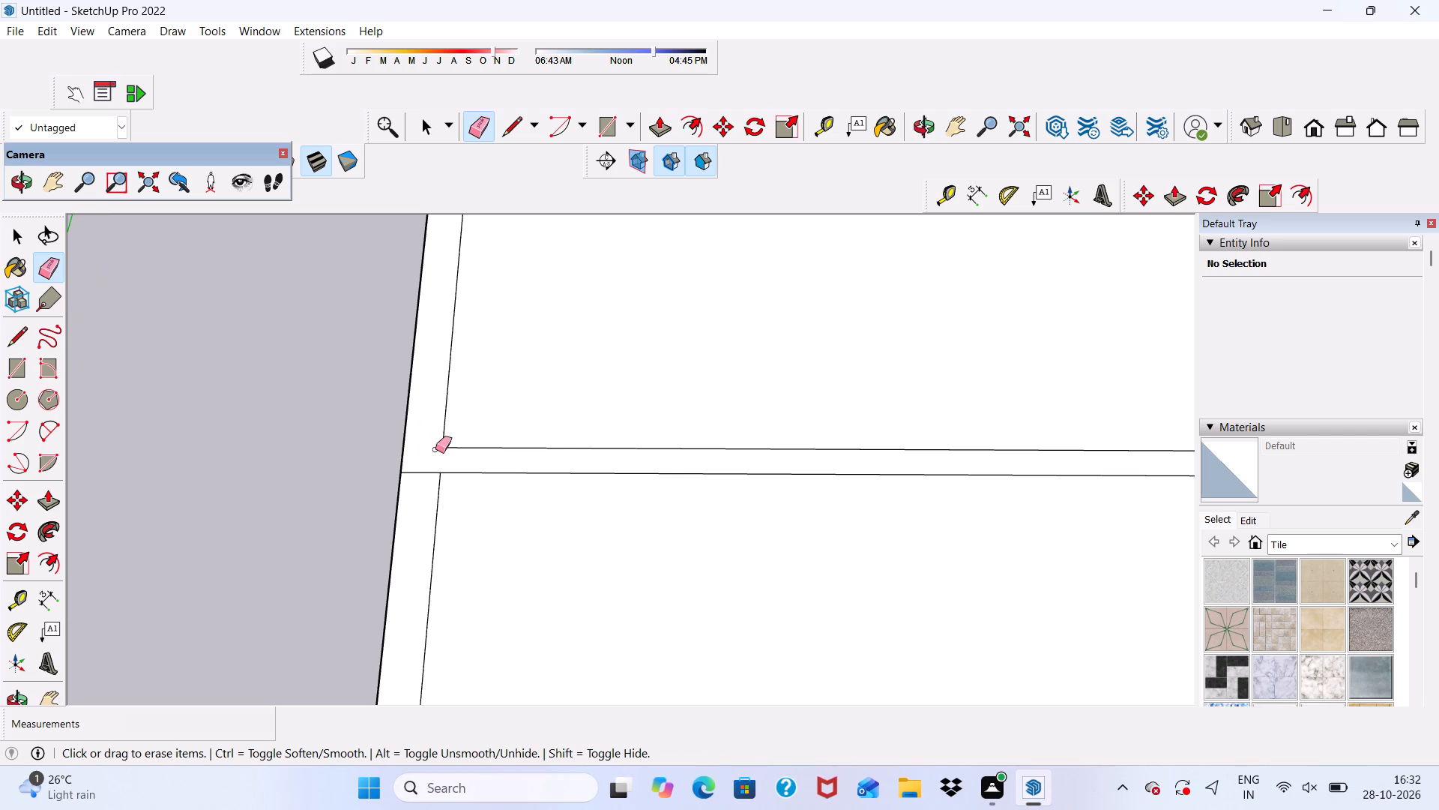
{"action": "scroll", "coordinate": [281, 441], "scroll_direction": "down", "scroll_amount": 17}
{"action": "scroll", "coordinate": [834, 527], "scroll_direction": "up", "scroll_amount": 12}
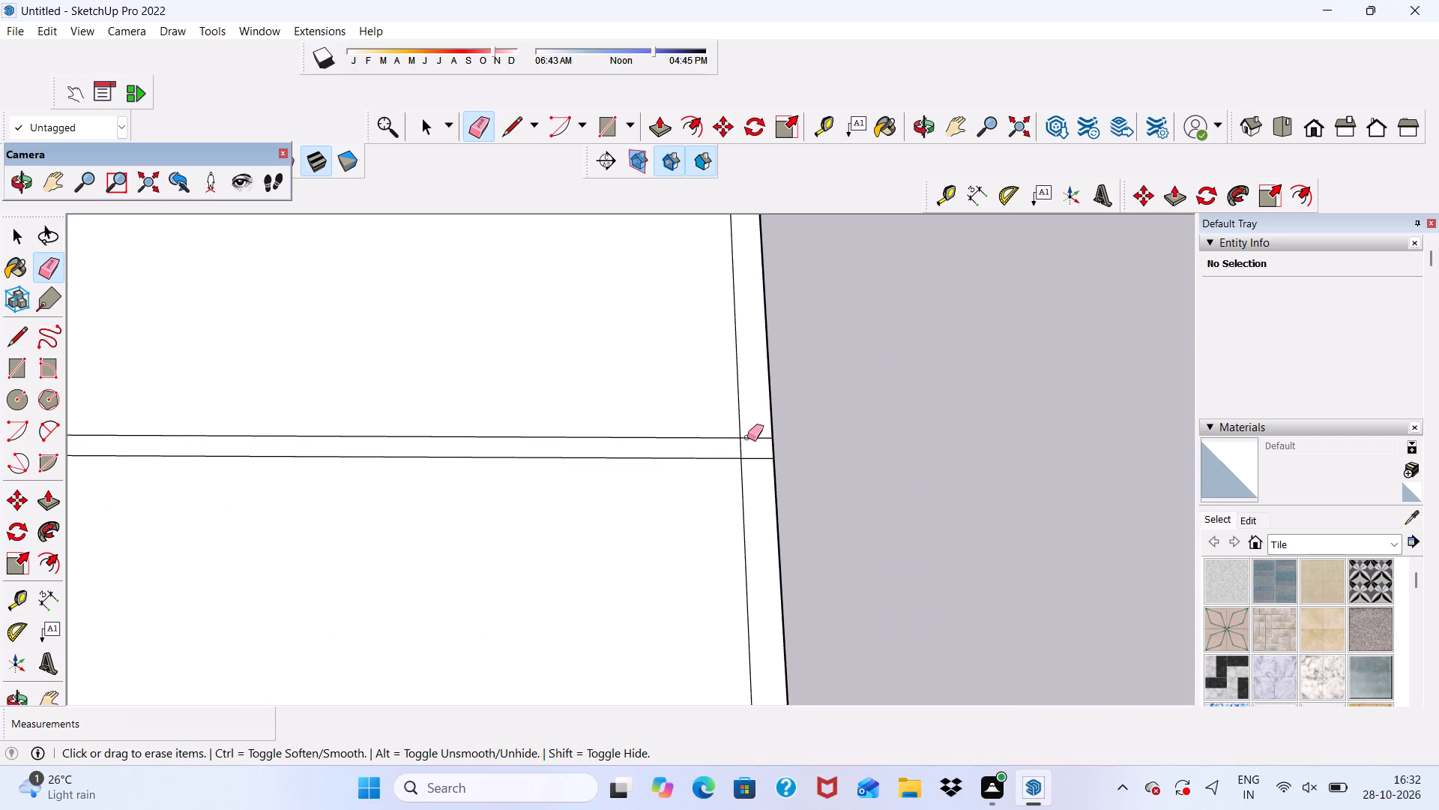
{"action": "left_click_drag", "start_coordinate": [746, 435], "coordinate": [737, 448]}
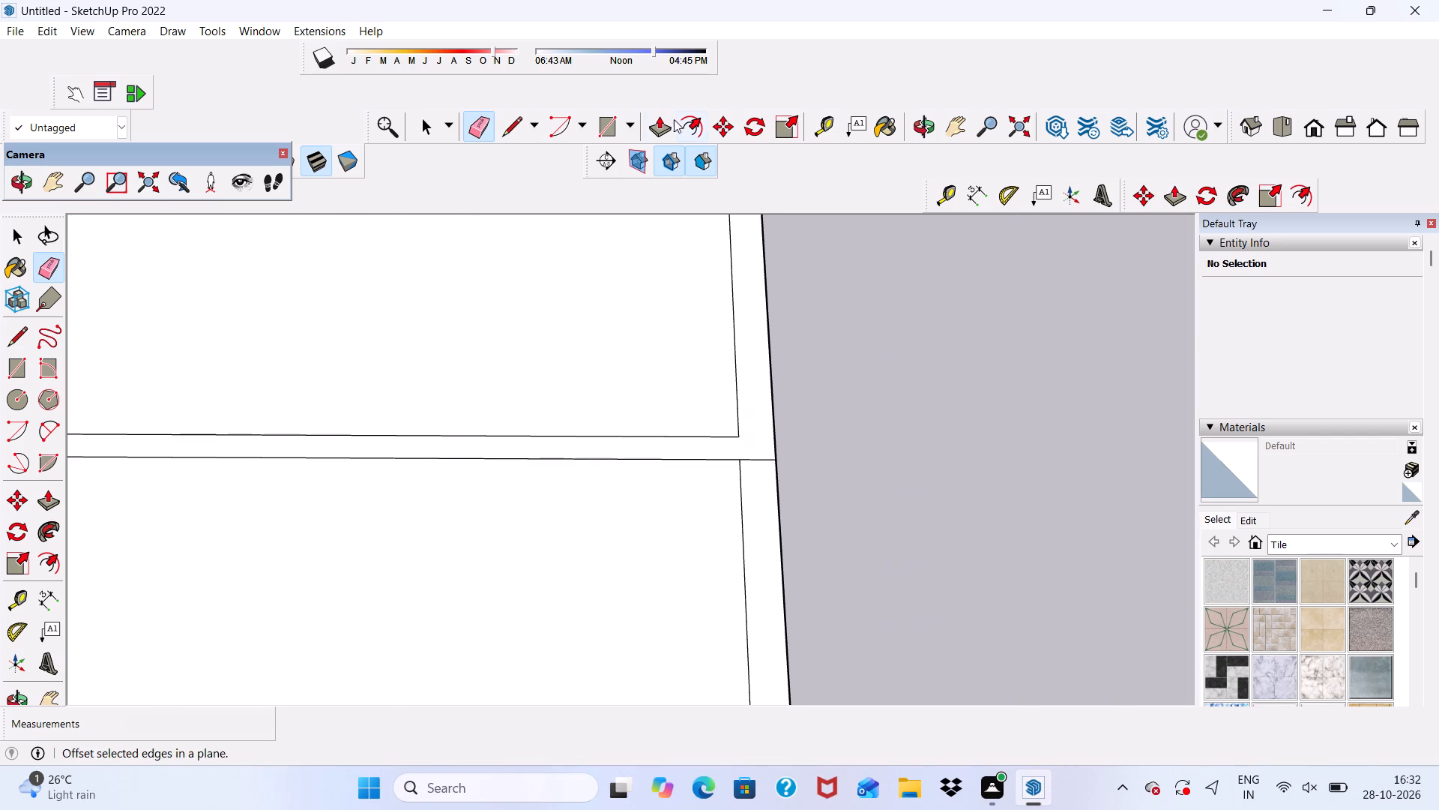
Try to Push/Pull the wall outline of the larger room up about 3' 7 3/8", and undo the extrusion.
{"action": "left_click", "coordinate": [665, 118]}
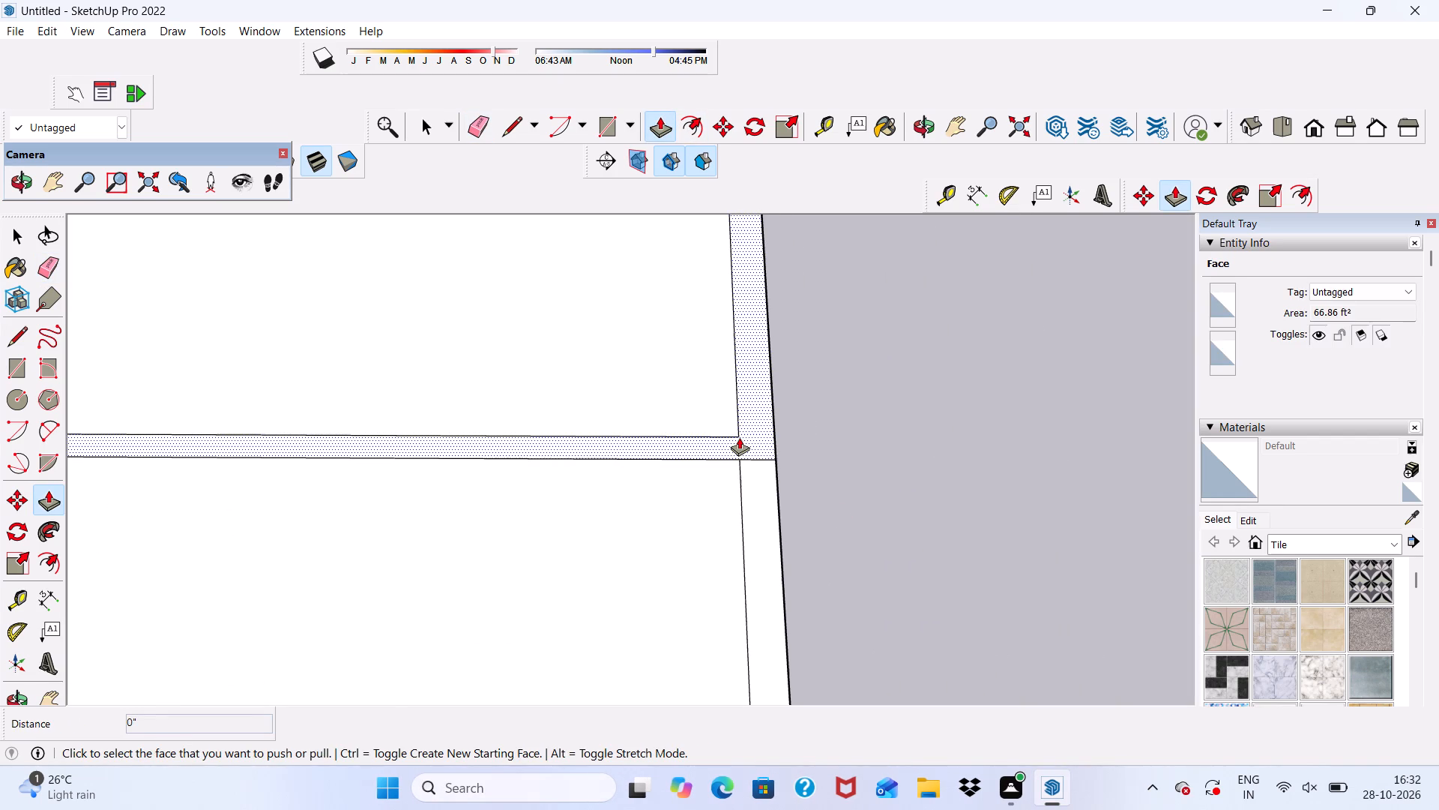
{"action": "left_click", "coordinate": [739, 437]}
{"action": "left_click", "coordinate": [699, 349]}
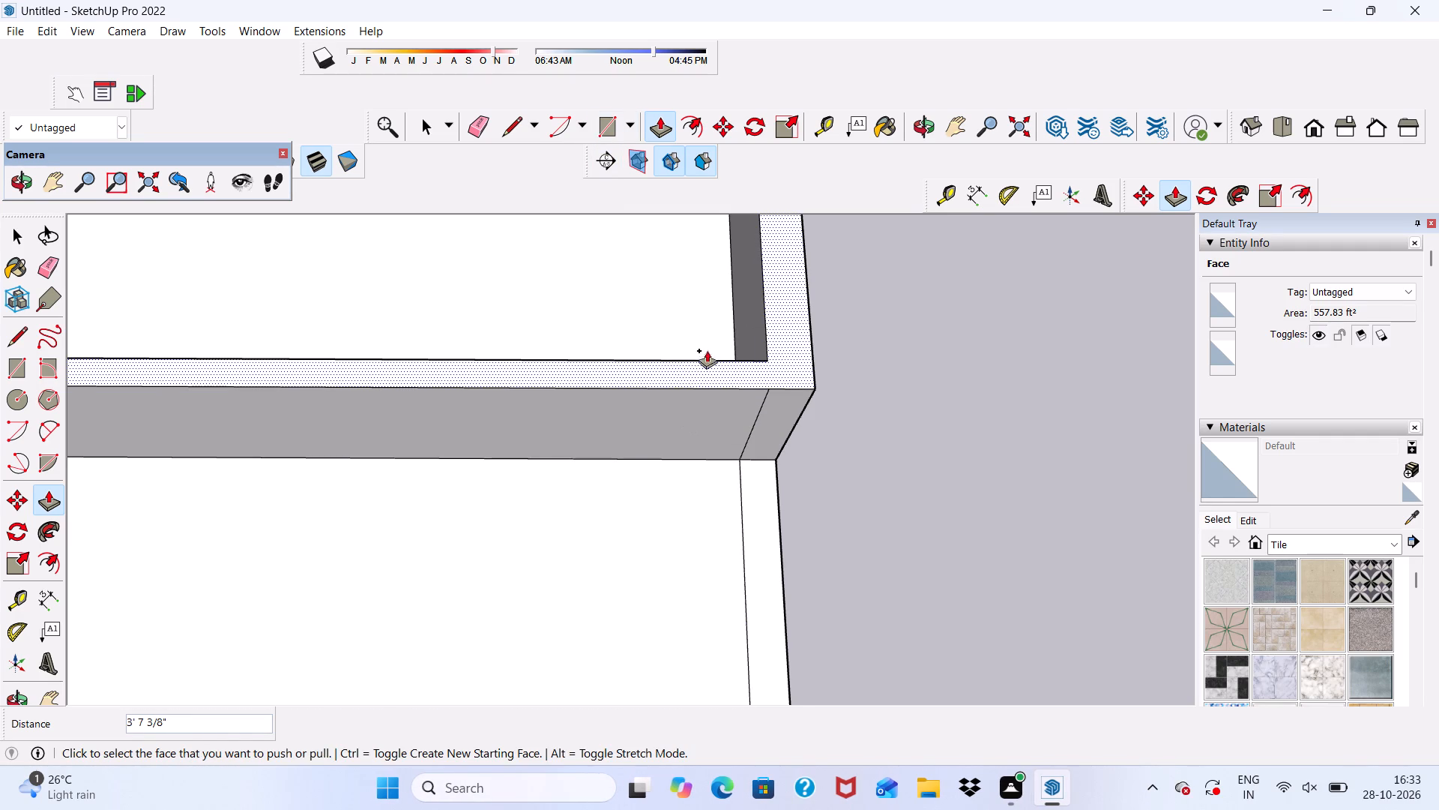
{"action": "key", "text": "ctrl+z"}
Push/Pull the wall outline of the larger room, including the partition strip, up 10'.
{"action": "scroll", "coordinate": [752, 436], "scroll_direction": "up", "scroll_amount": 4}
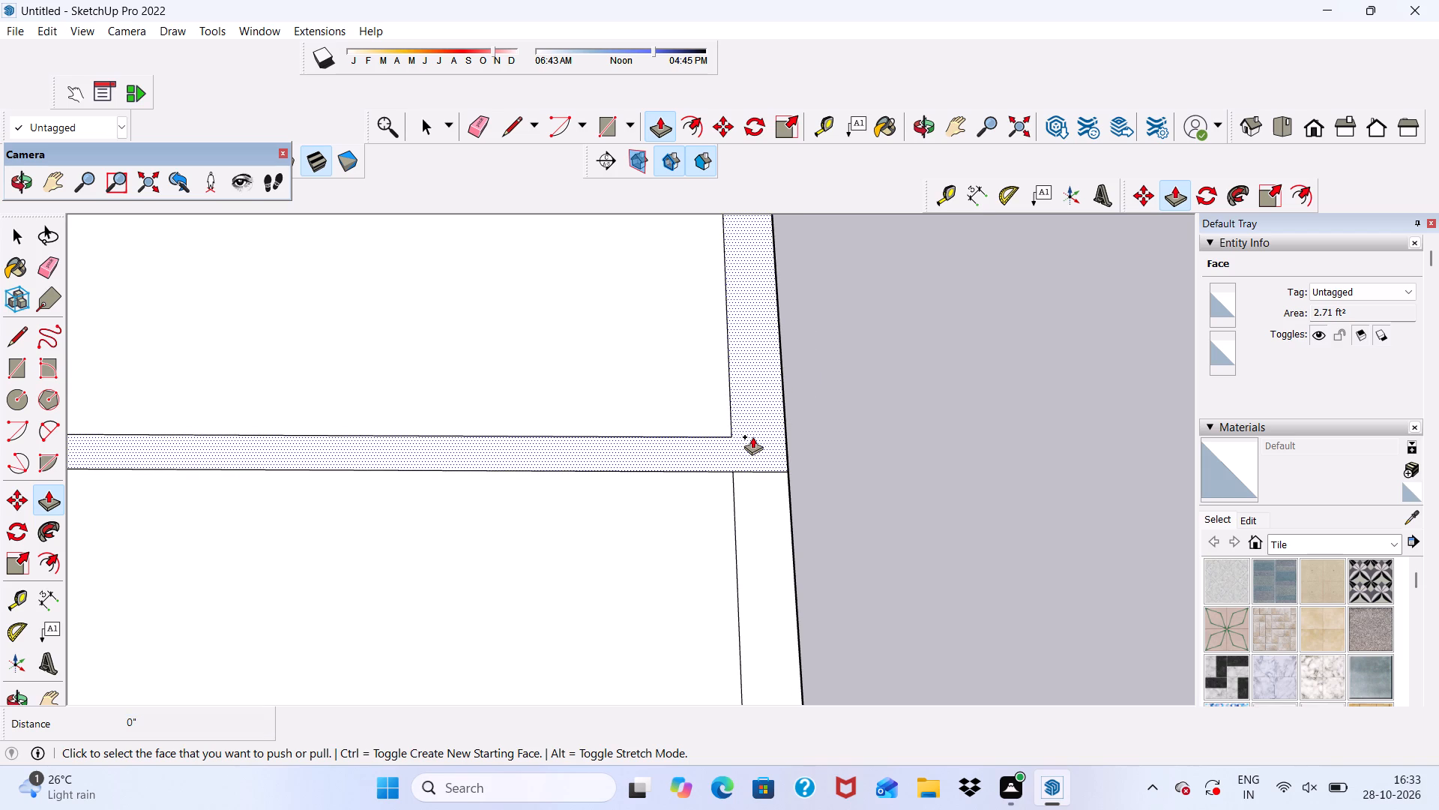
{"action": "left_click", "coordinate": [752, 436]}
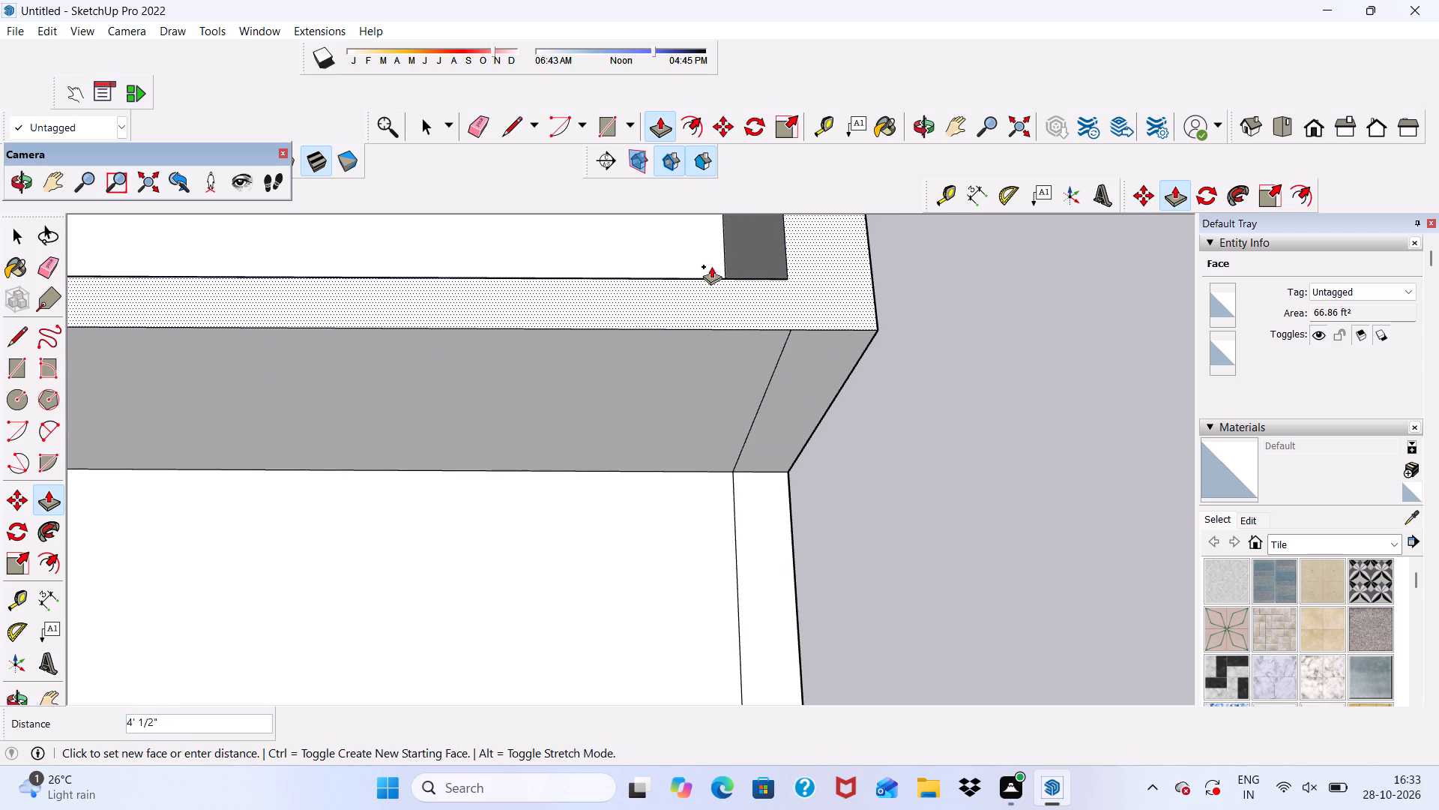
{"action": "type", "text": "10"}
{"action": "key", "text": "apostrophe"}
{"action": "key", "text": "Return"}
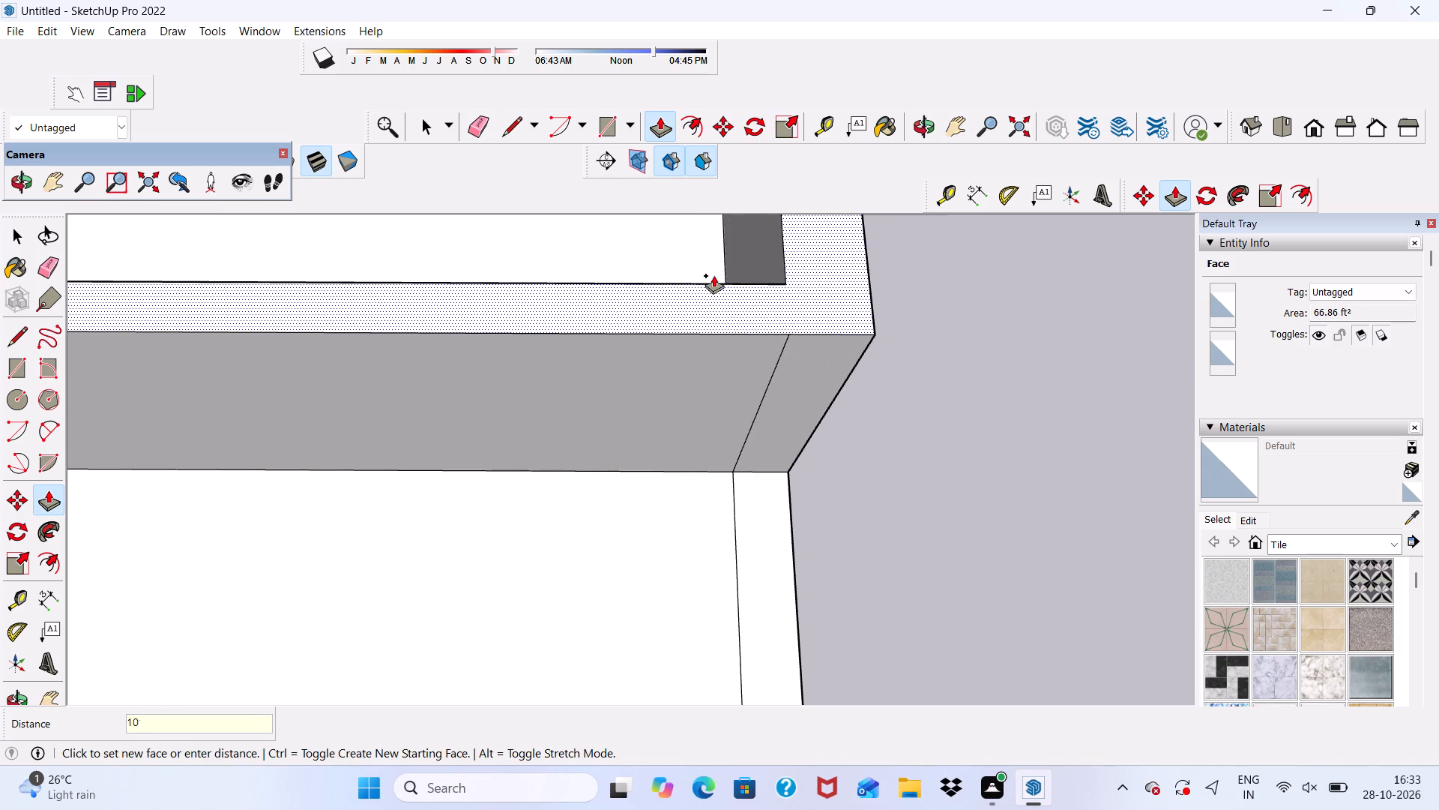
Draw a rectangle about 27' 8 11/16" by 20' 9 7/8" over the raised walls, from the outer partition corner to the far outer edge.
{"action": "scroll", "coordinate": [658, 304], "scroll_direction": "up", "scroll_amount": 3}
{"action": "scroll", "coordinate": [643, 463], "scroll_direction": "down", "scroll_amount": 13}
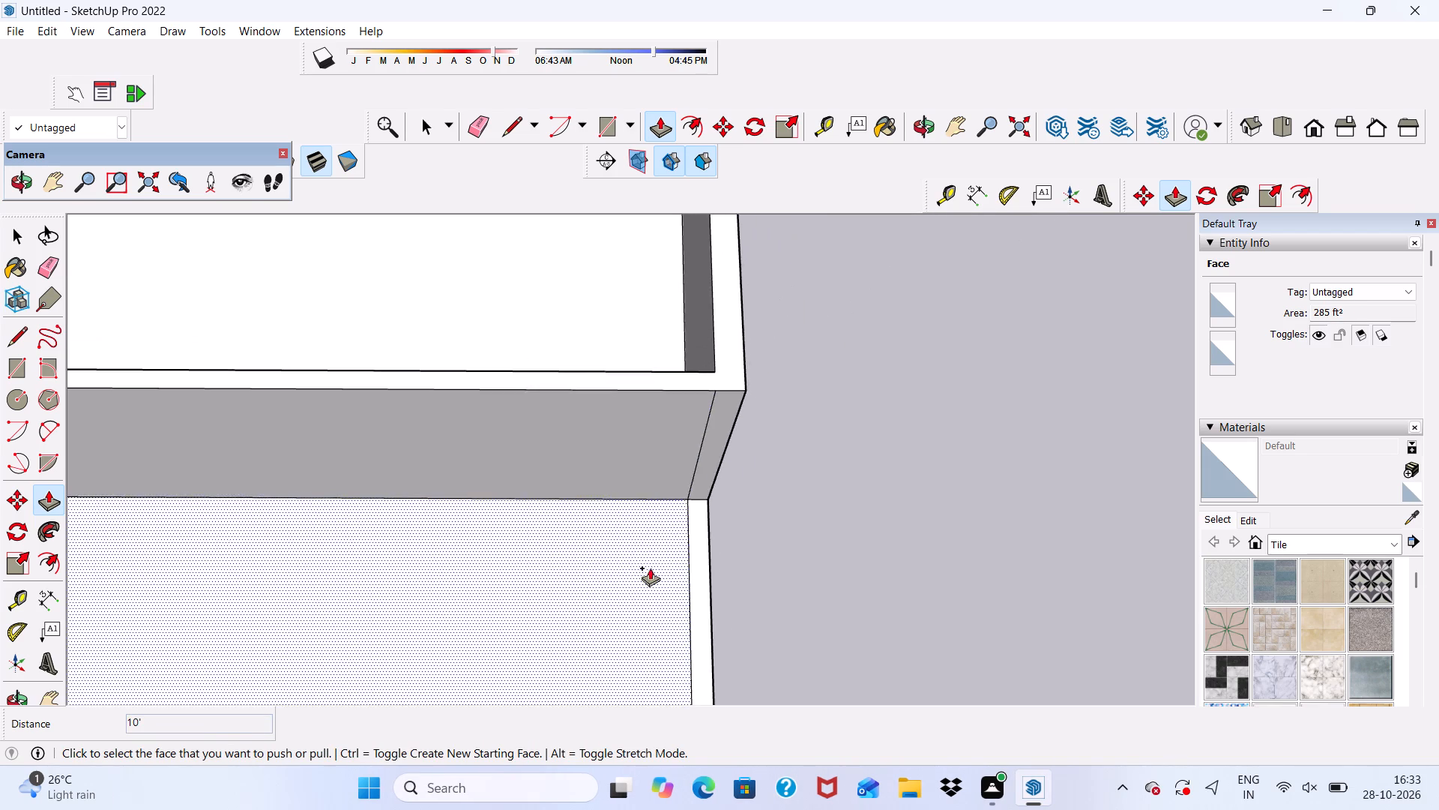
{"action": "middle_click_drag", "start_coordinate": [651, 570], "coordinate": [702, 269]}
{"action": "scroll", "coordinate": [681, 321], "scroll_direction": "down", "scroll_amount": 7}
{"action": "middle_click_drag", "start_coordinate": [741, 489], "coordinate": [636, 397]}
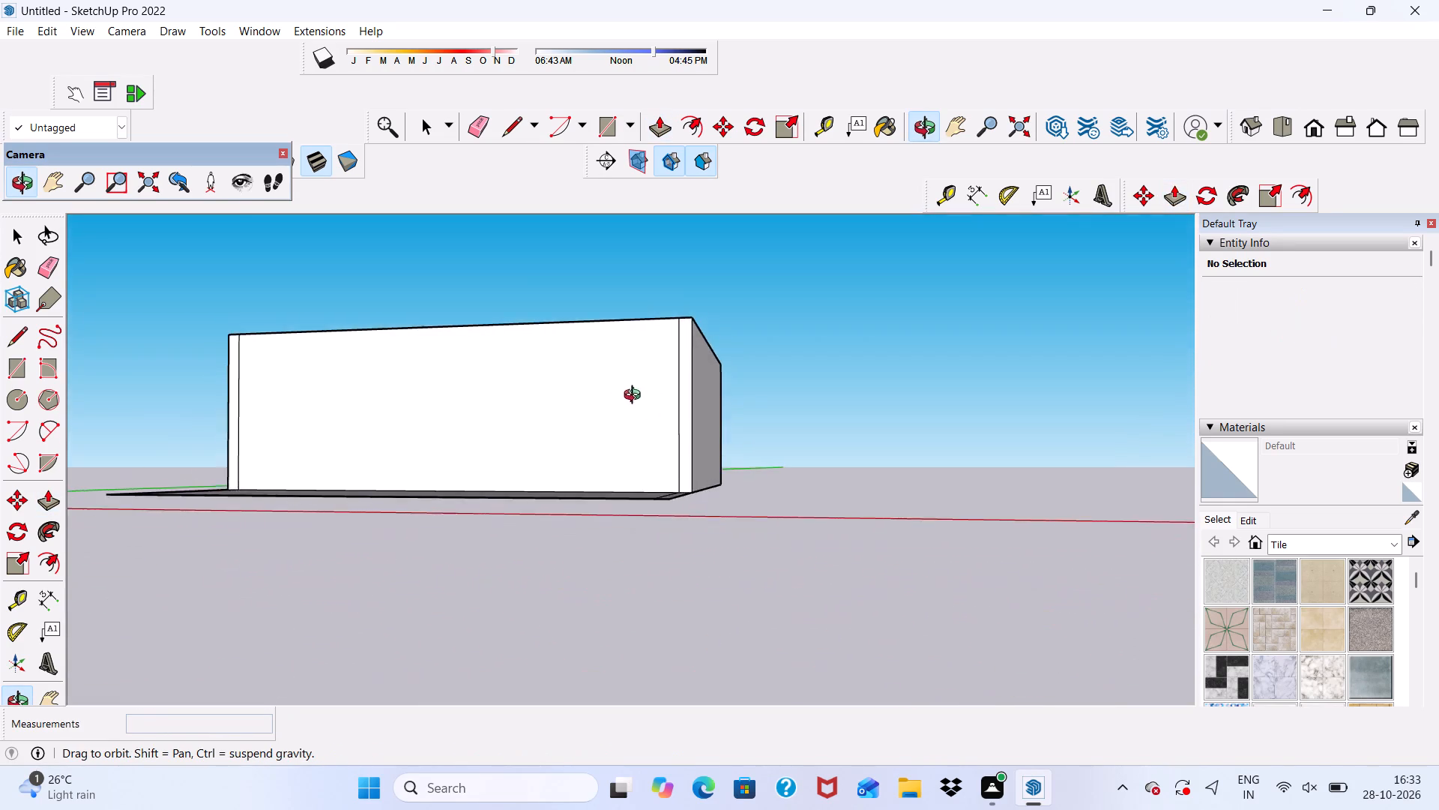
{"action": "middle_click_drag", "start_coordinate": [636, 397], "coordinate": [720, 451]}
{"action": "left_click", "coordinate": [607, 127]}
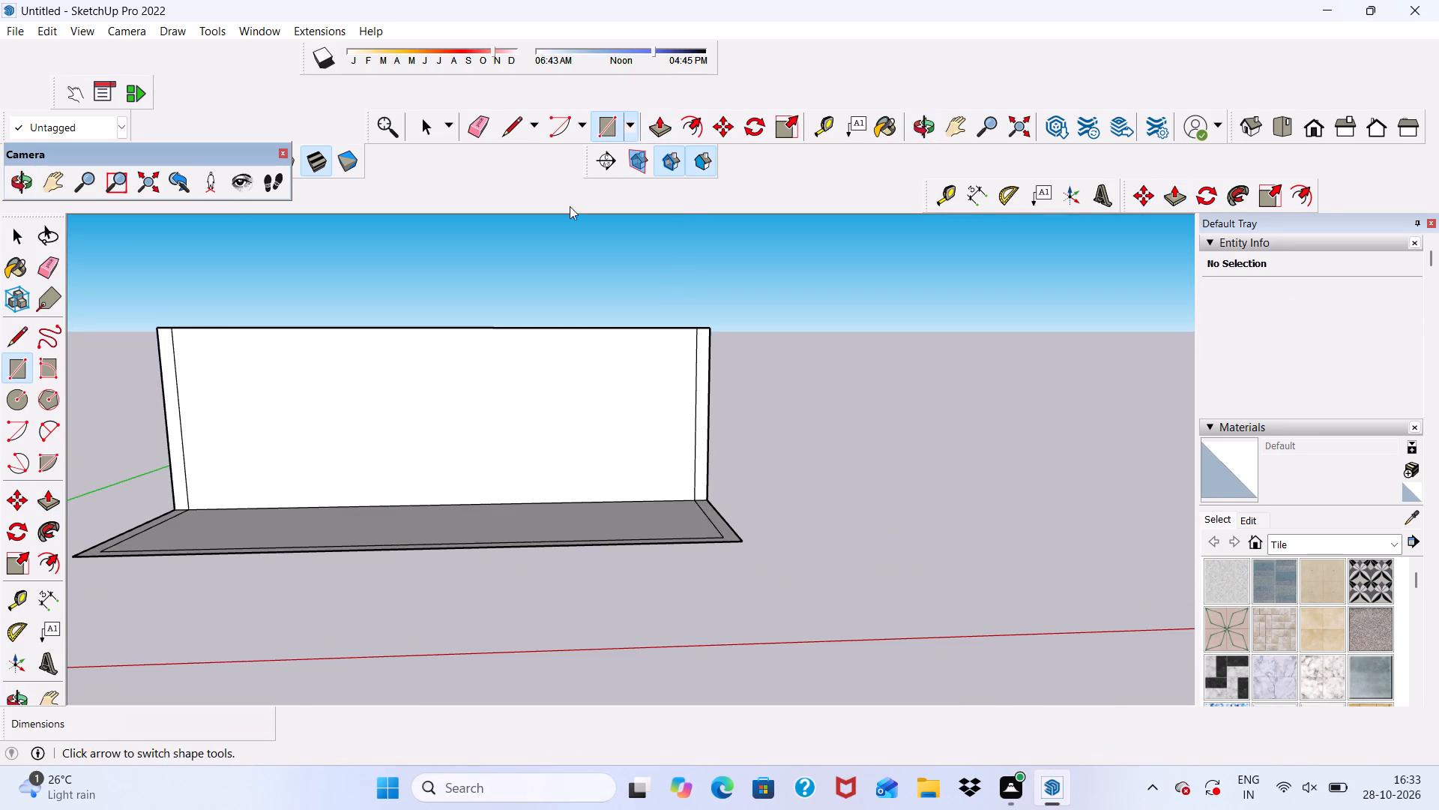
{"action": "scroll", "coordinate": [435, 361], "scroll_direction": "down", "scroll_amount": 2}
{"action": "middle_click_drag", "start_coordinate": [432, 377], "coordinate": [409, 594]}
{"action": "scroll", "coordinate": [163, 361], "scroll_direction": "up", "scroll_amount": 5}
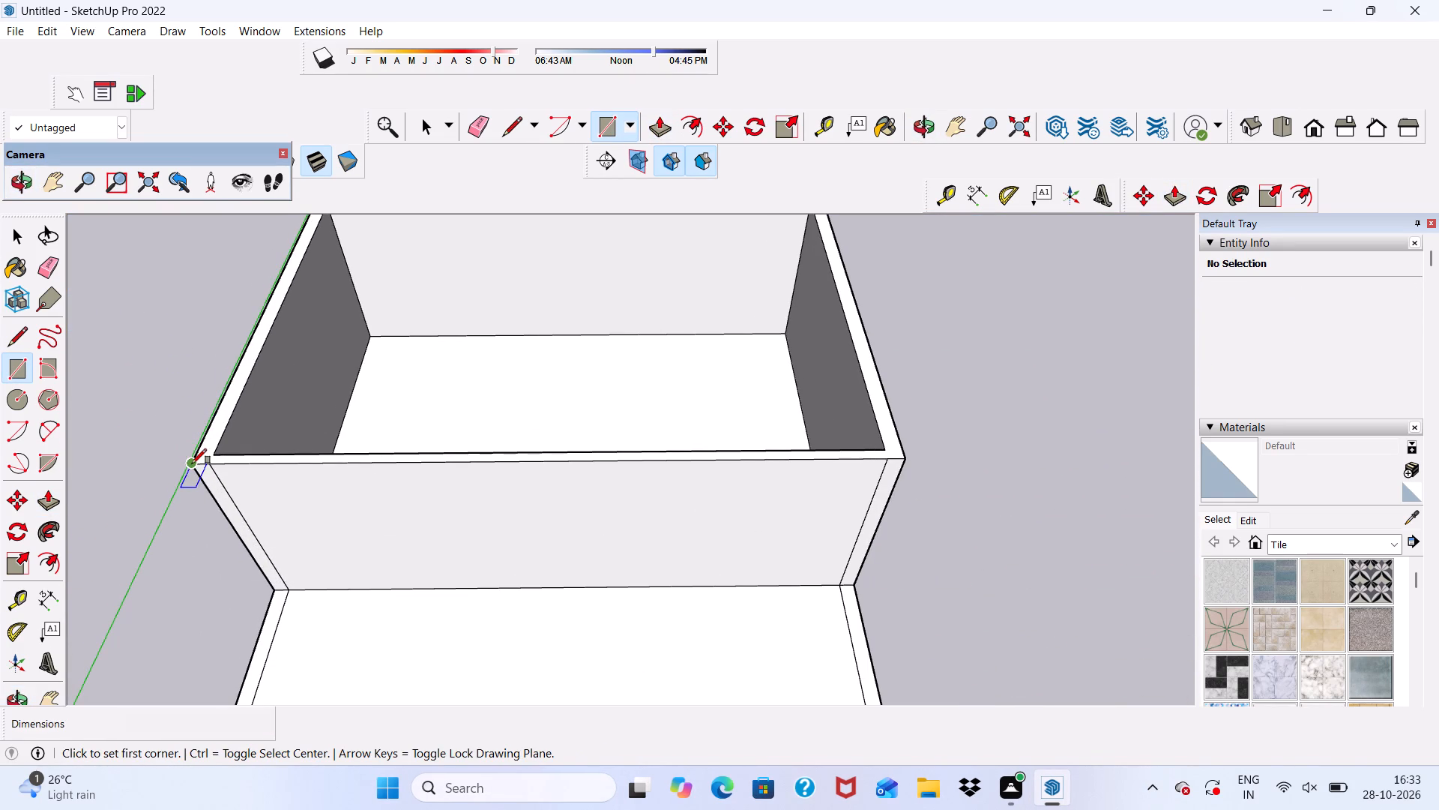
{"action": "scroll", "coordinate": [175, 474], "scroll_direction": "up", "scroll_amount": 10}
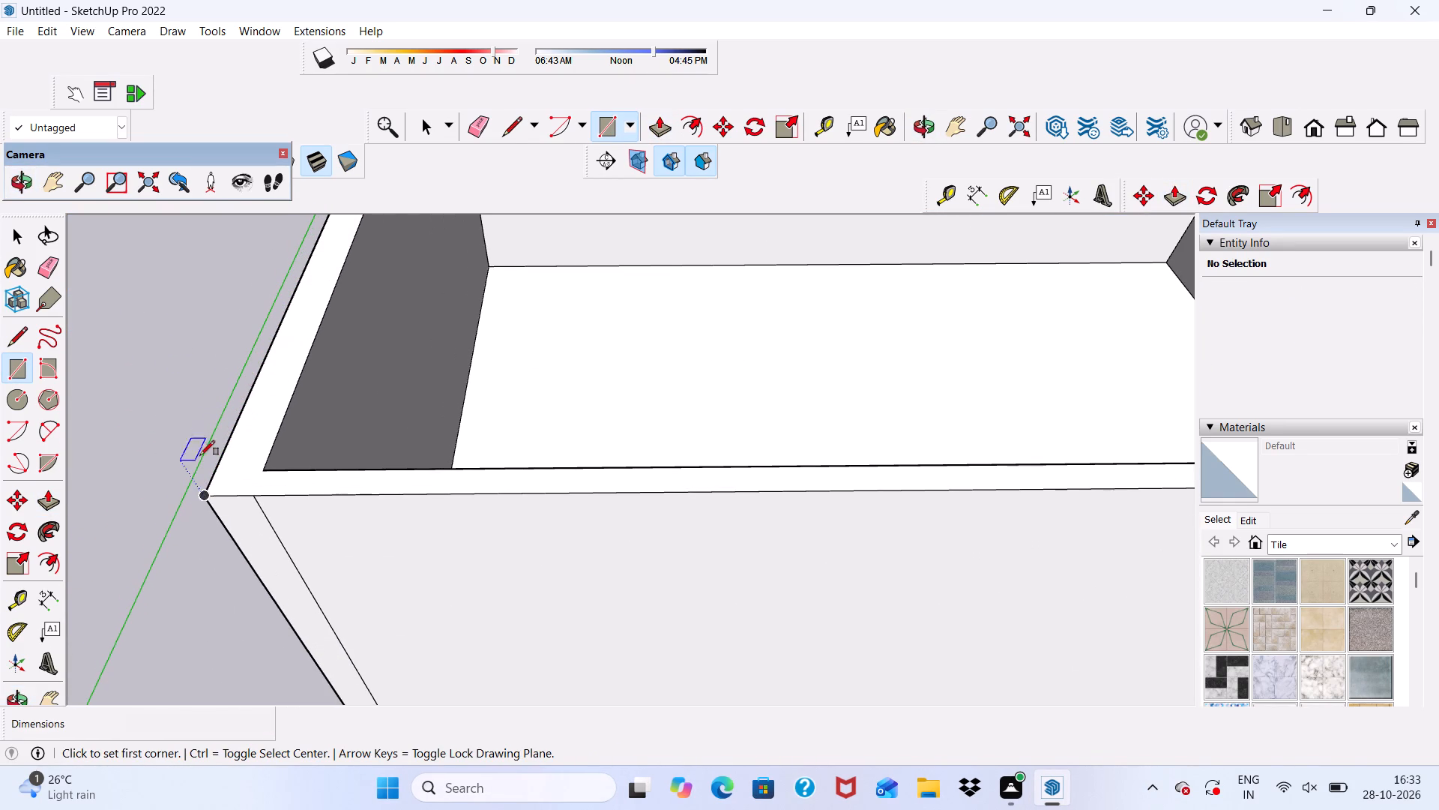
{"action": "left_click", "coordinate": [202, 496]}
{"action": "scroll", "coordinate": [310, 456], "scroll_direction": "down", "scroll_amount": 10}
{"action": "scroll", "coordinate": [219, 475], "scroll_direction": "down", "scroll_amount": 4}
{"action": "scroll", "coordinate": [687, 307], "scroll_direction": "up", "scroll_amount": 3}
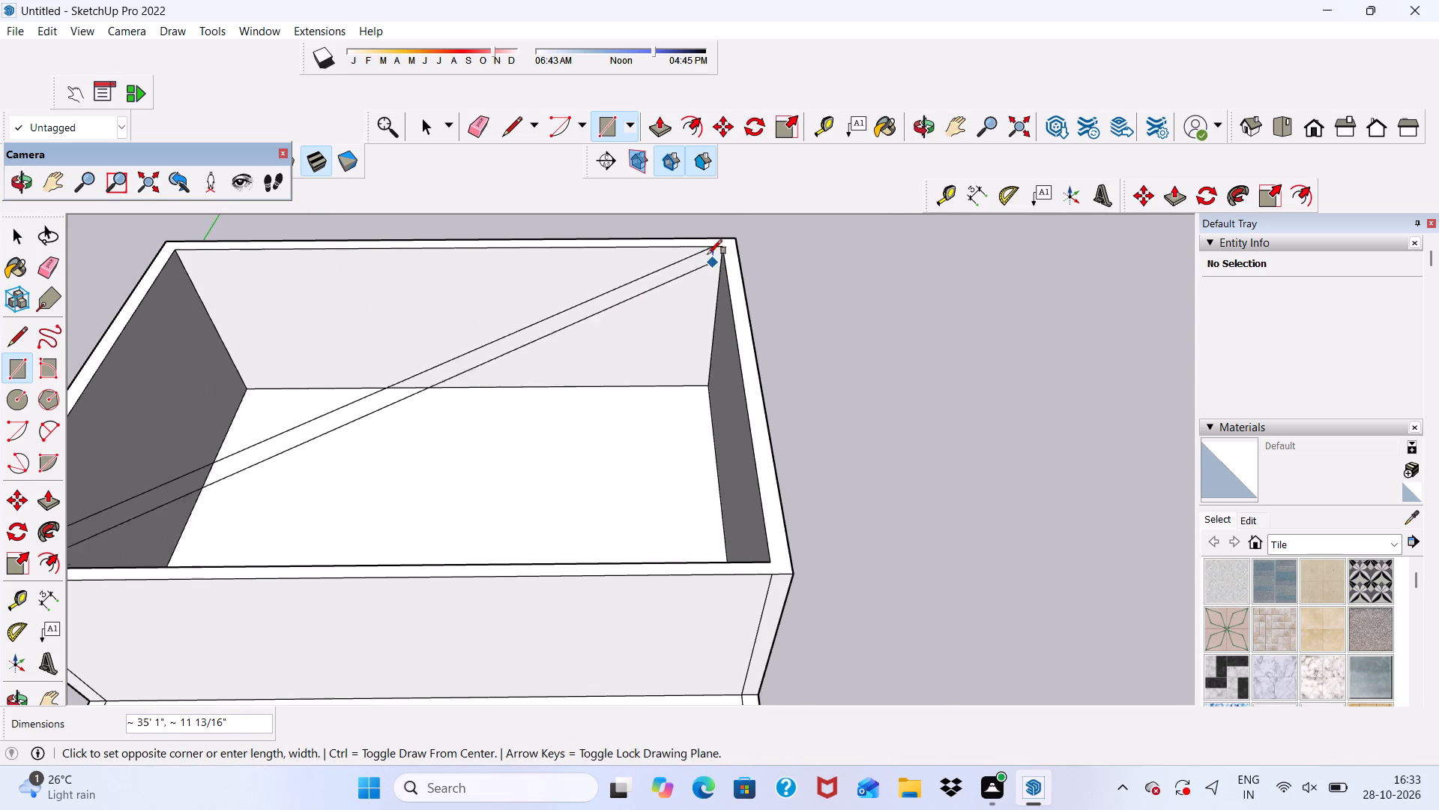
{"action": "left_click", "coordinate": [693, 239]}
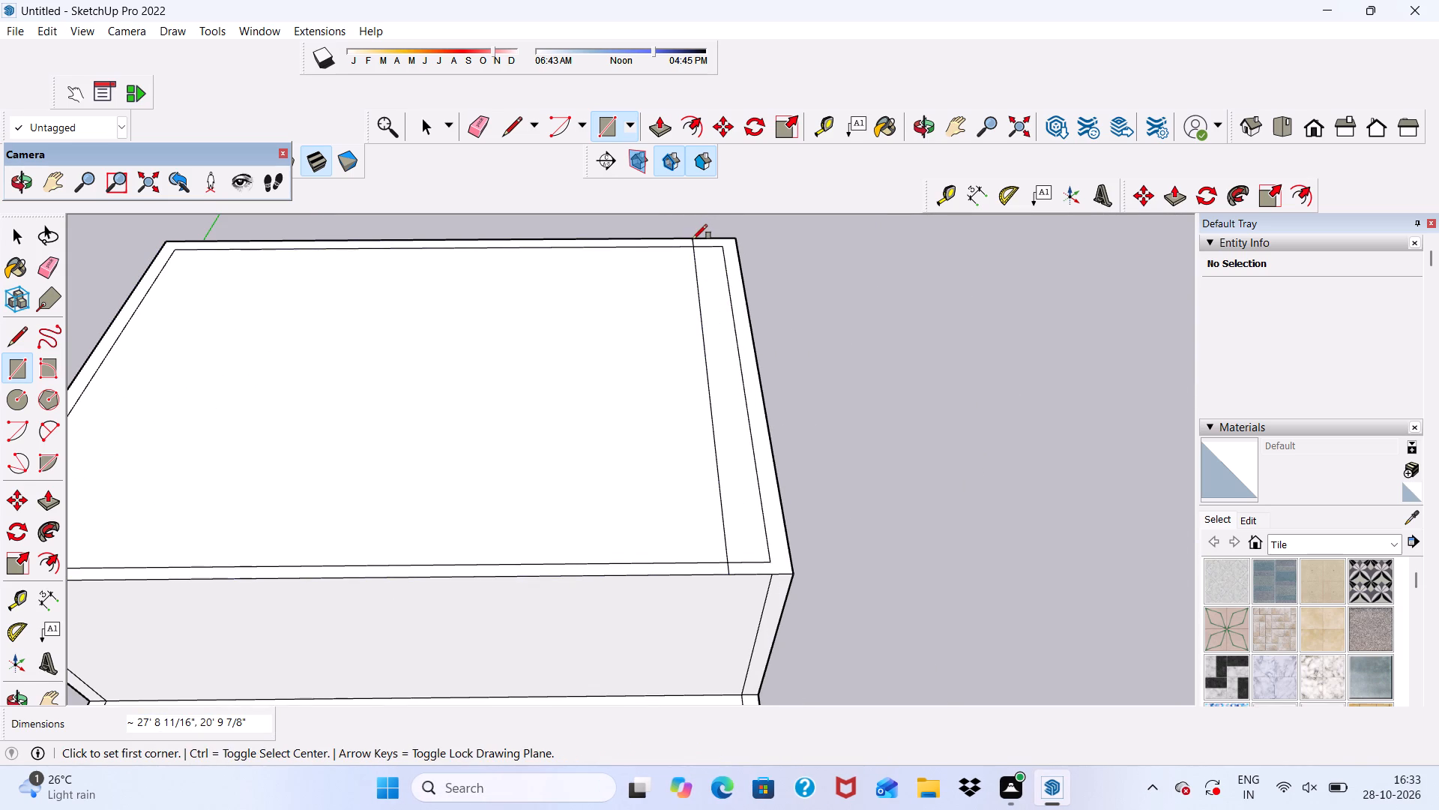
Erase the line crossing the top face near the outer end wall, including its short segments across both long wall strips.
{"action": "left_click", "coordinate": [478, 115]}
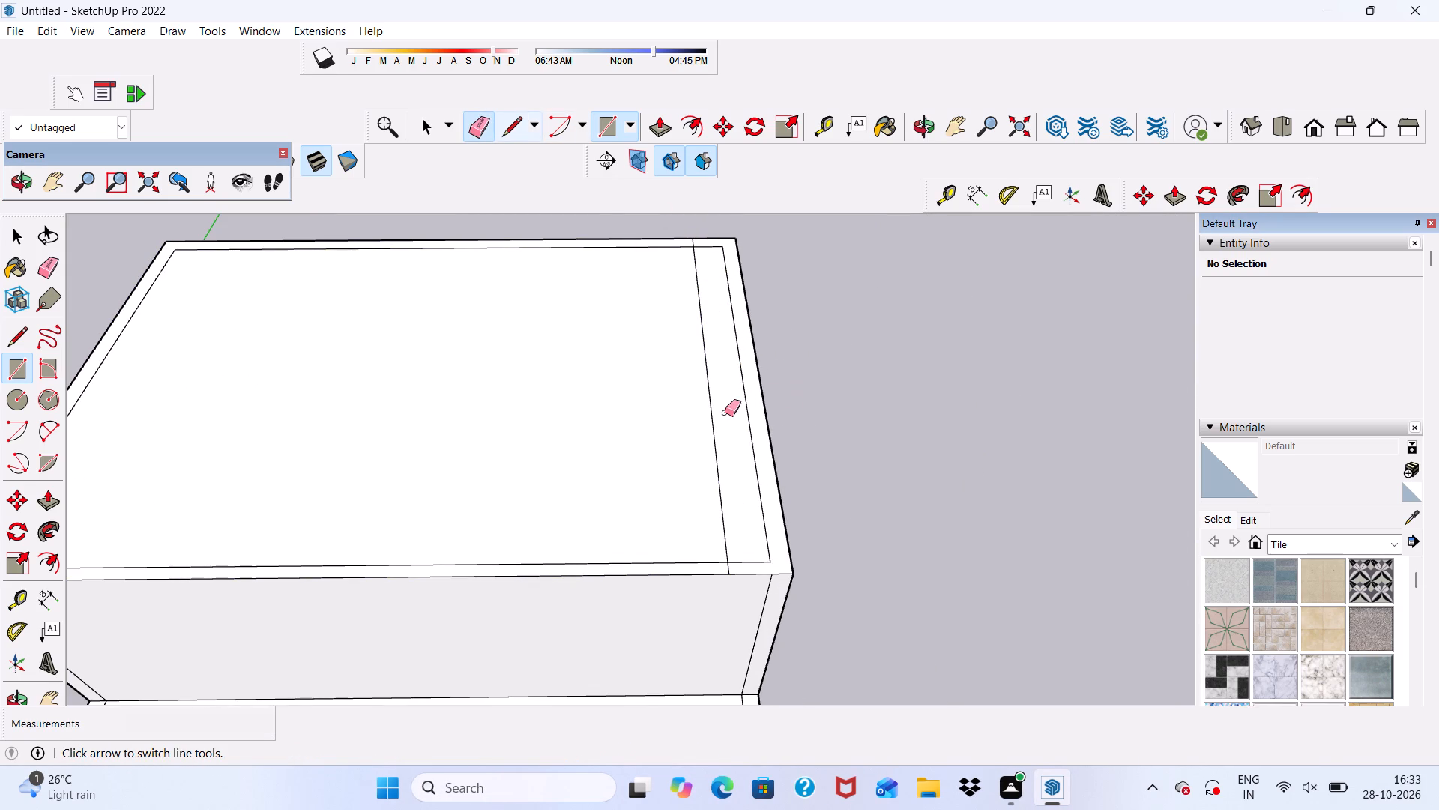
{"action": "left_click_drag", "start_coordinate": [725, 415], "coordinate": [710, 442]}
{"action": "scroll", "coordinate": [731, 547], "scroll_direction": "up", "scroll_amount": 8}
{"action": "left_click_drag", "start_coordinate": [716, 577], "coordinate": [735, 577]}
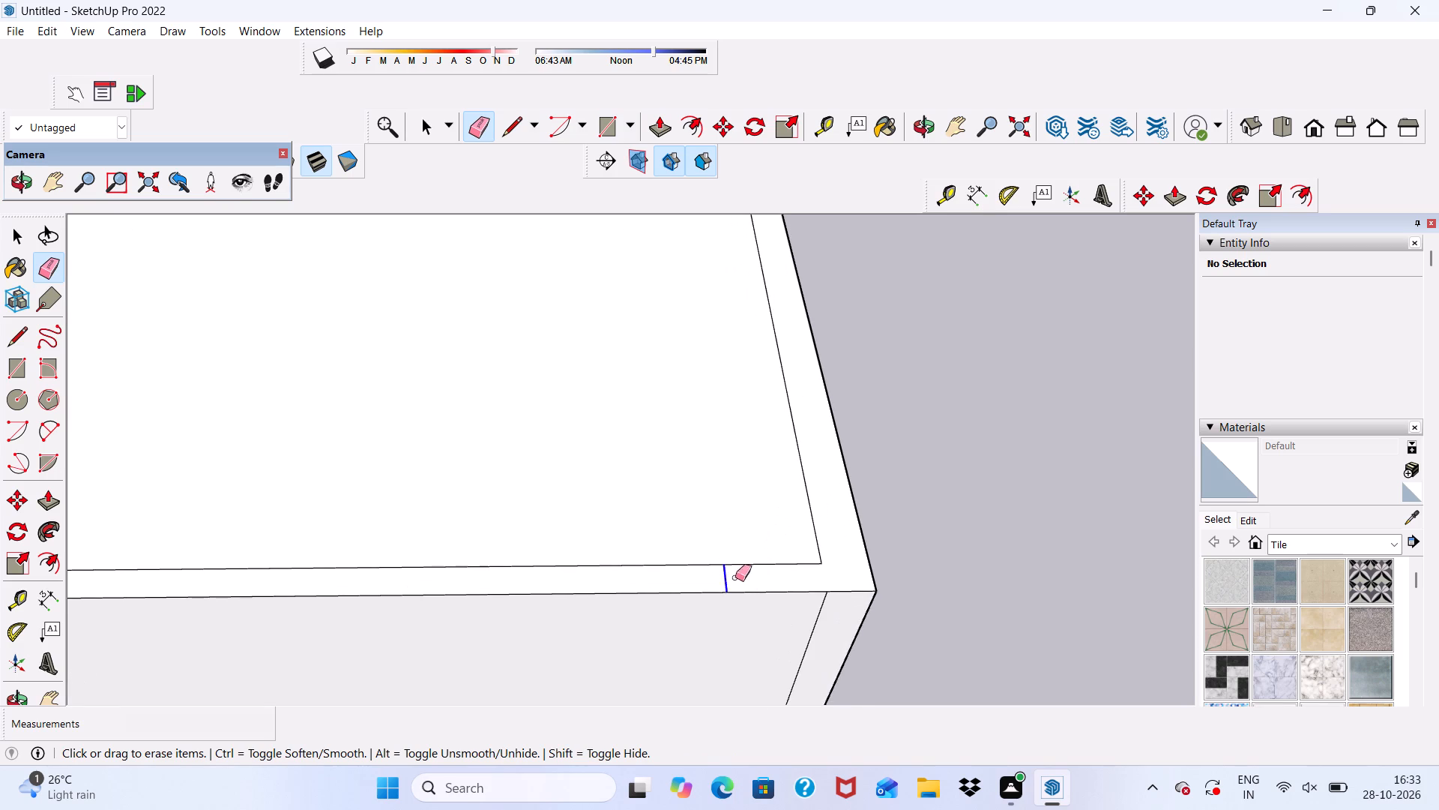
{"action": "left_click_drag", "start_coordinate": [735, 577], "coordinate": [739, 571]}
{"action": "scroll", "coordinate": [692, 496], "scroll_direction": "down", "scroll_amount": 16}
{"action": "scroll", "coordinate": [710, 343], "scroll_direction": "up", "scroll_amount": 6}
{"action": "scroll", "coordinate": [681, 278], "scroll_direction": "up", "scroll_amount": 7}
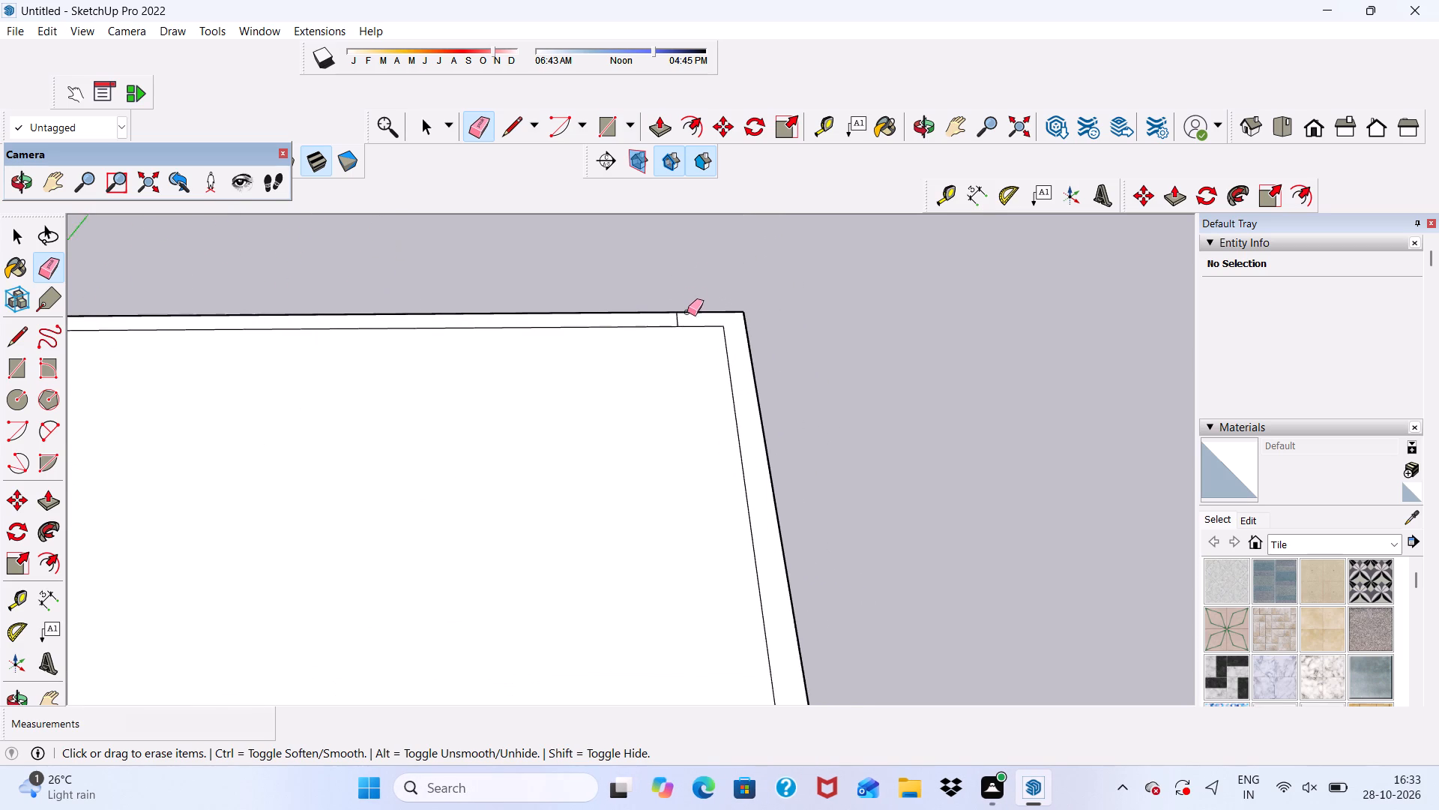
{"action": "scroll", "coordinate": [687, 312], "scroll_direction": "up", "scroll_amount": 3}
{"action": "left_click_drag", "start_coordinate": [680, 317], "coordinate": [672, 320]}
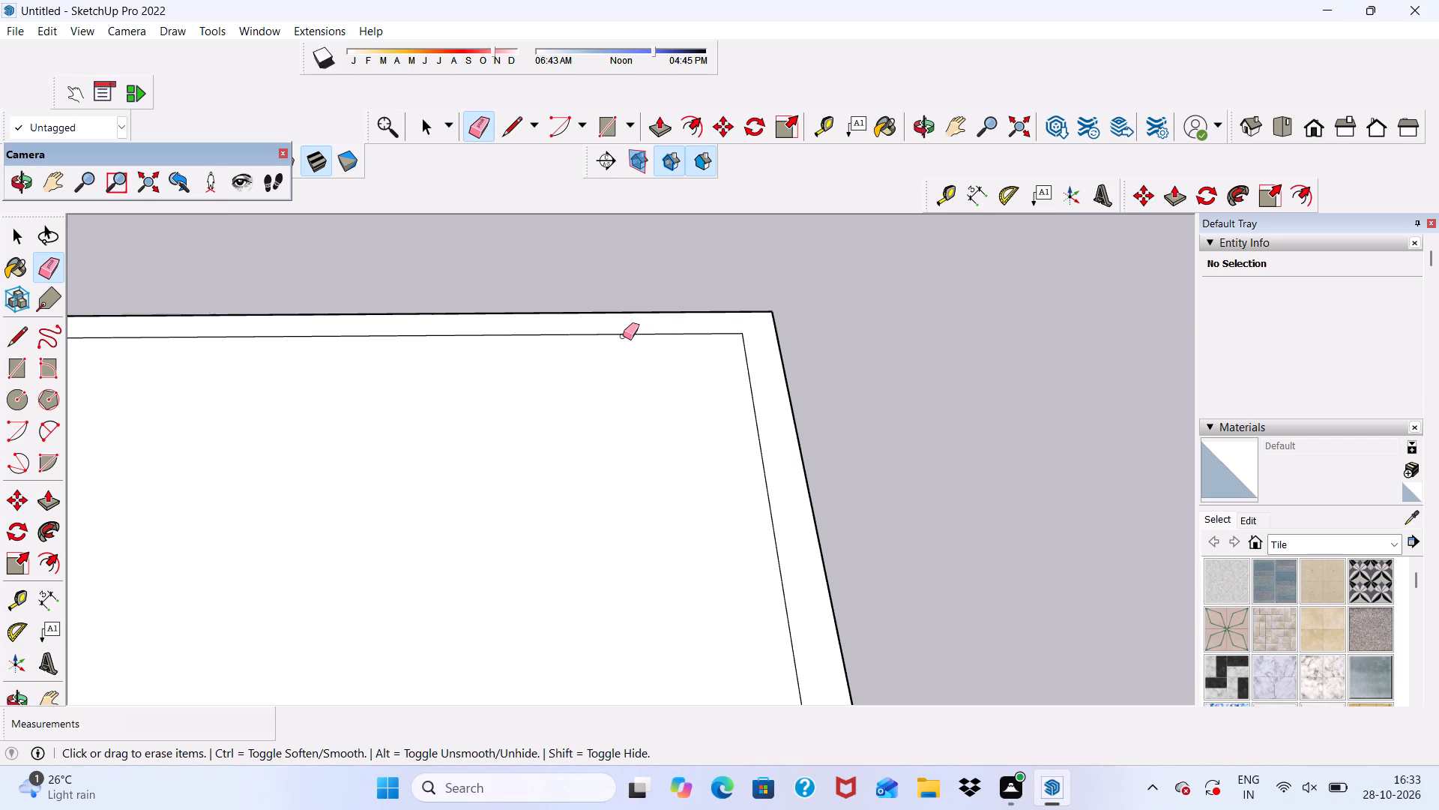
{"action": "scroll", "coordinate": [622, 357], "scroll_direction": "down", "scroll_amount": 5}
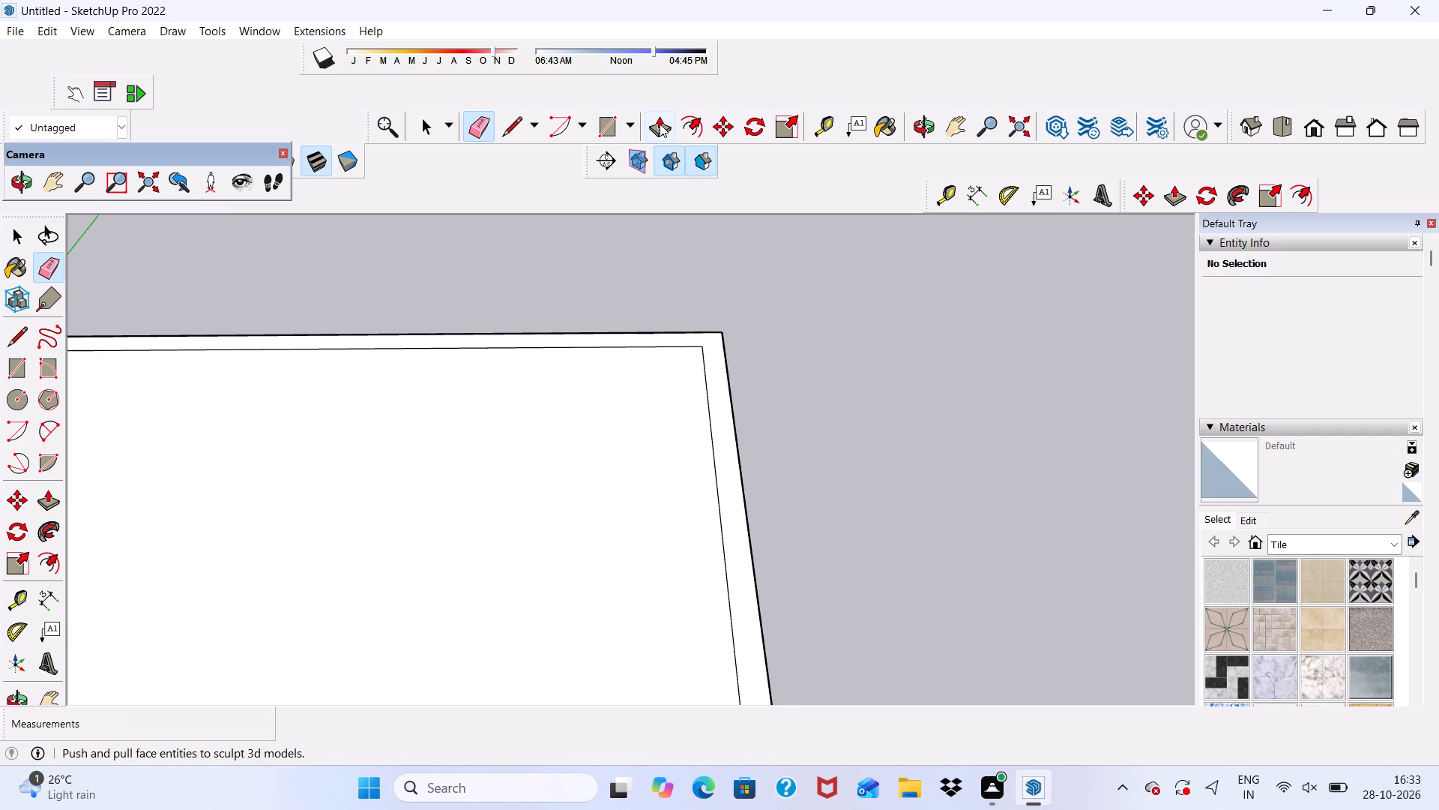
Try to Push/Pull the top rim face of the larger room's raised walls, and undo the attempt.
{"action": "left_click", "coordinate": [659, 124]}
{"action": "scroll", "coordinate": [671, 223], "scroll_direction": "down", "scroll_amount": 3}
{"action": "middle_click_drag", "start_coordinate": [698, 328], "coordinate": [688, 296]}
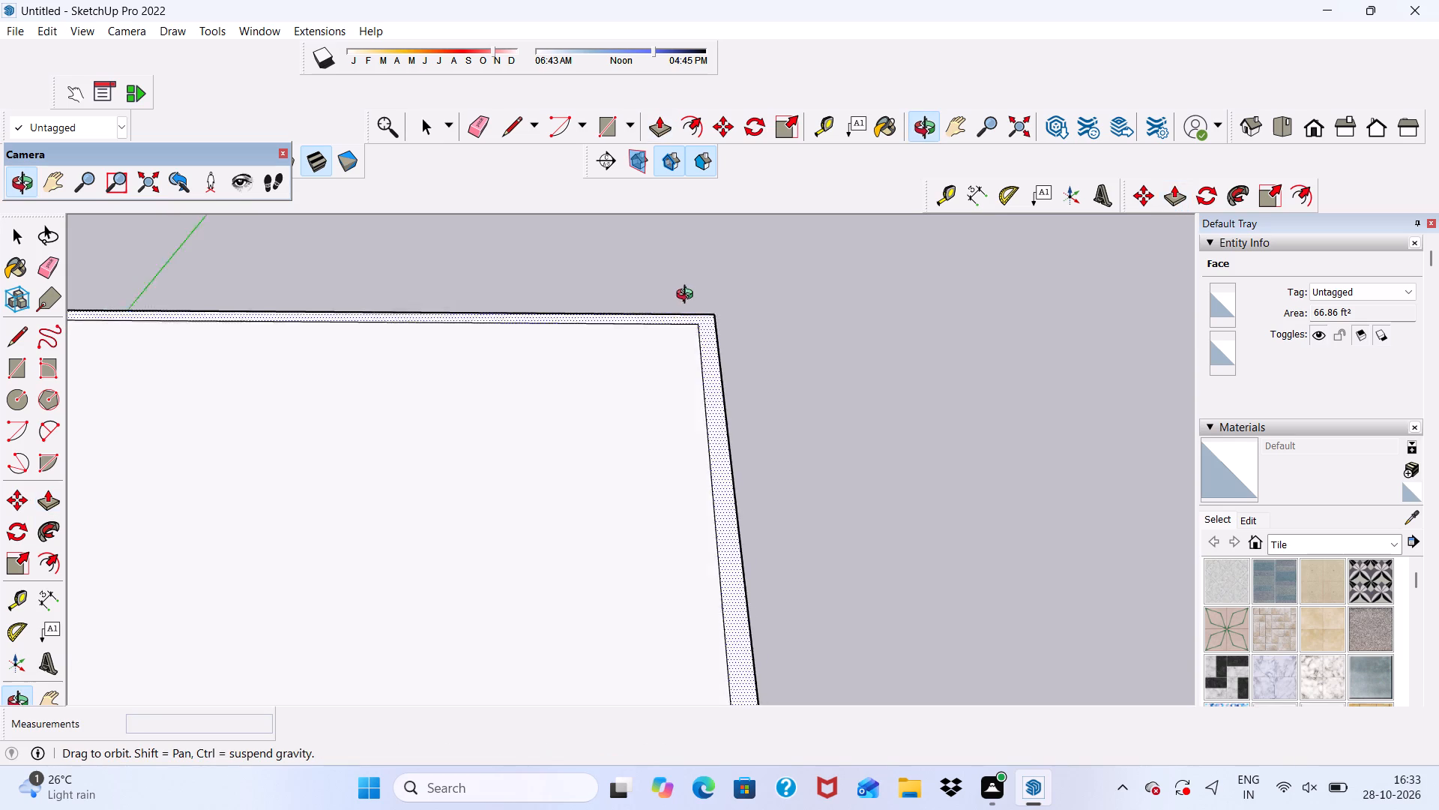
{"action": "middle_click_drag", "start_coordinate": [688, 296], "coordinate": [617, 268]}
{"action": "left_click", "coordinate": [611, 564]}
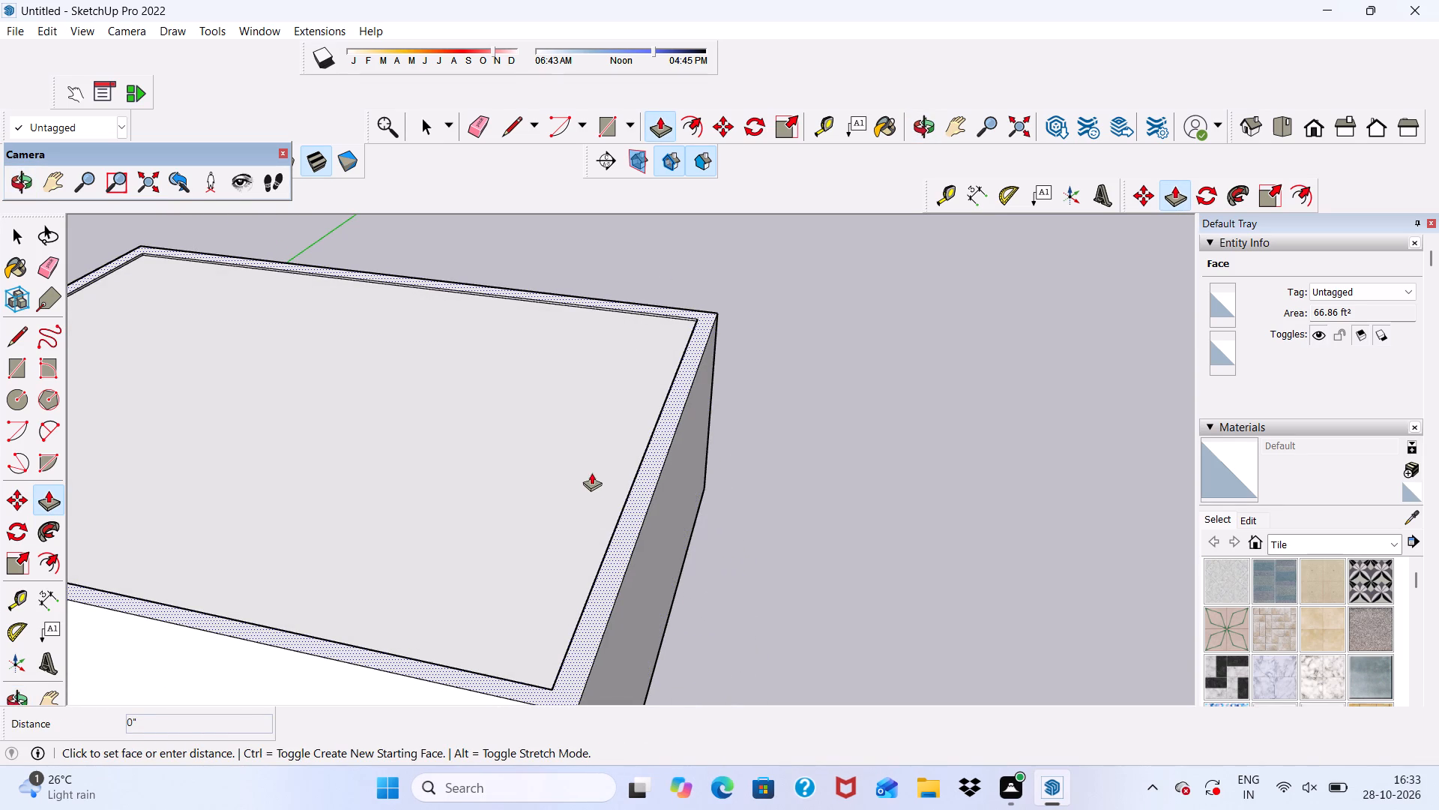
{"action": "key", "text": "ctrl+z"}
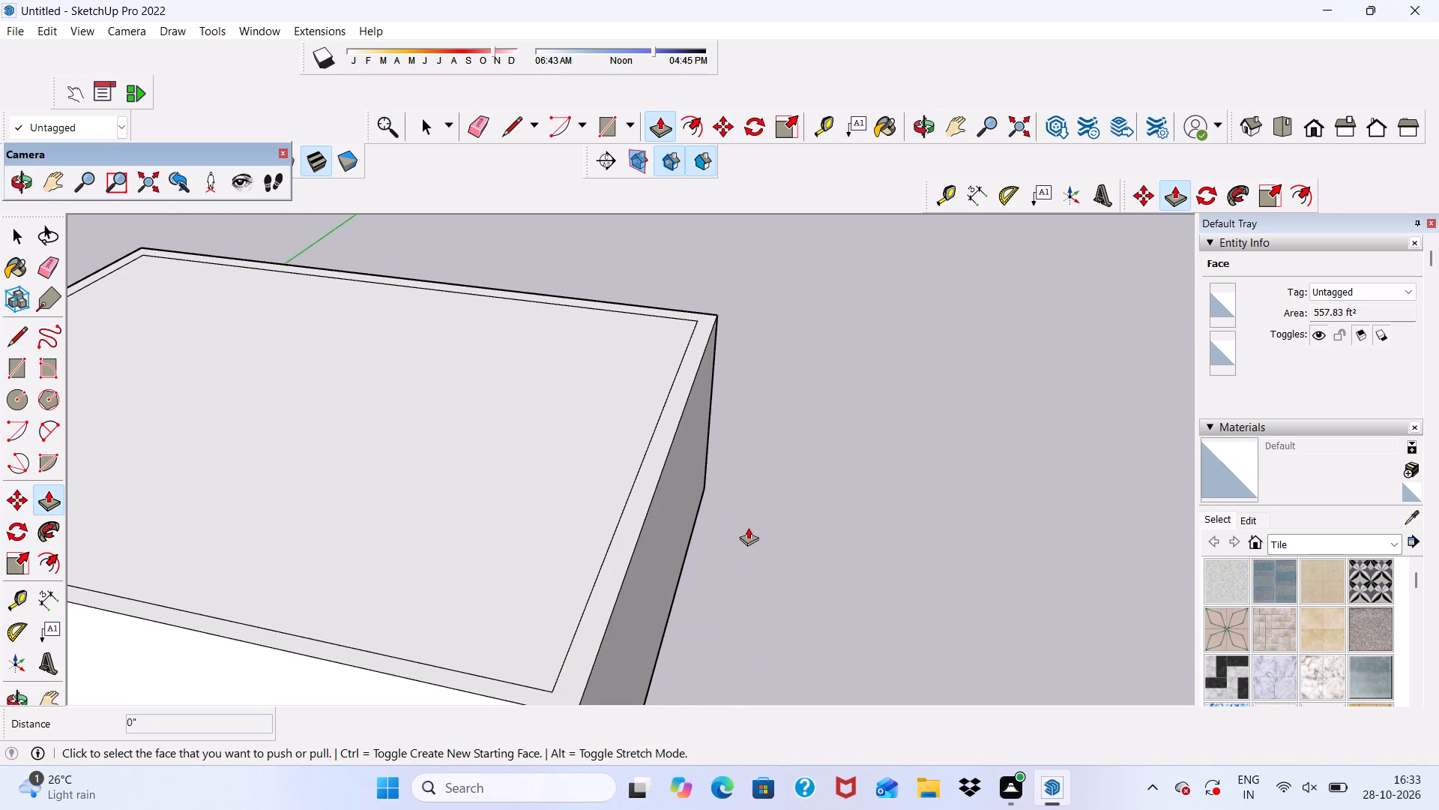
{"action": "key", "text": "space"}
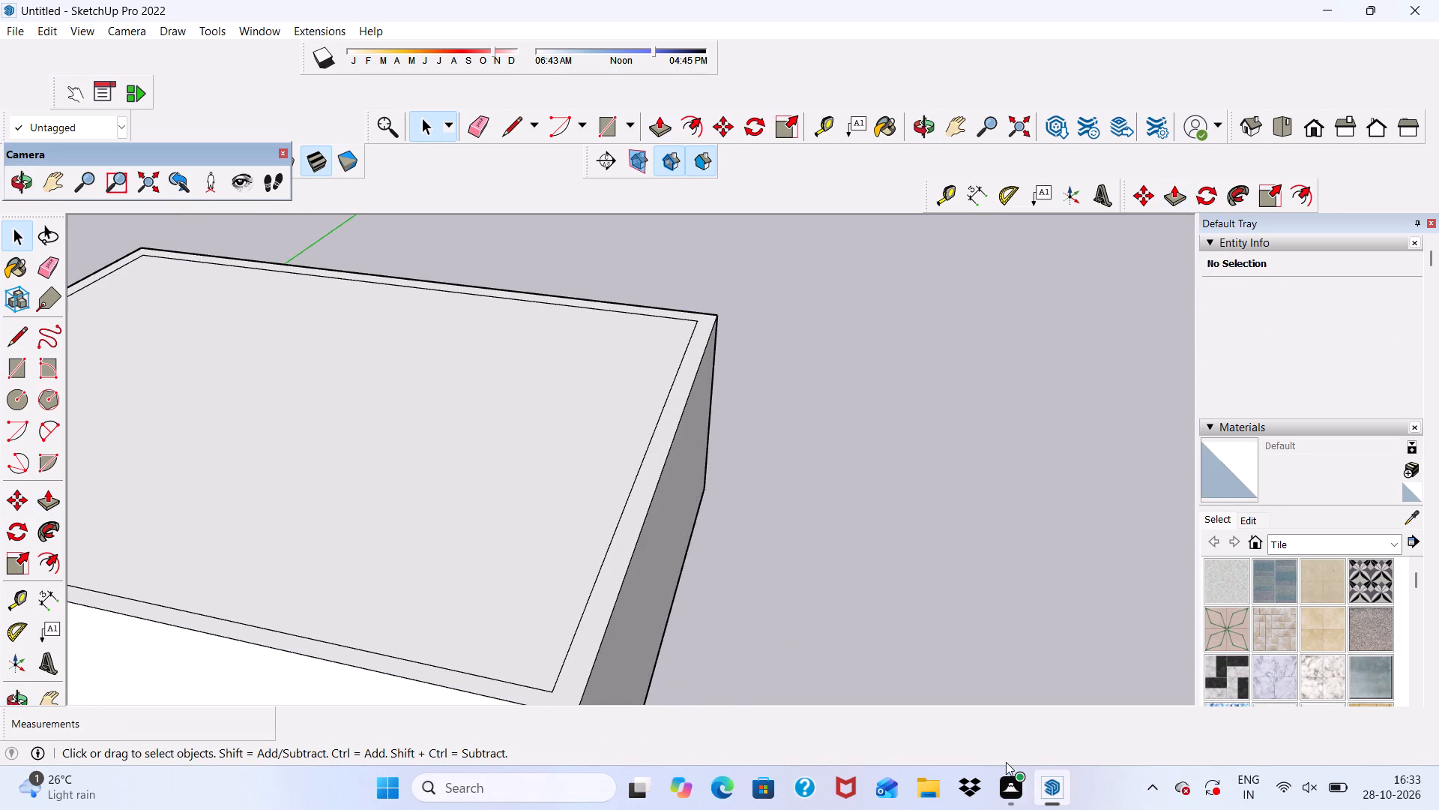
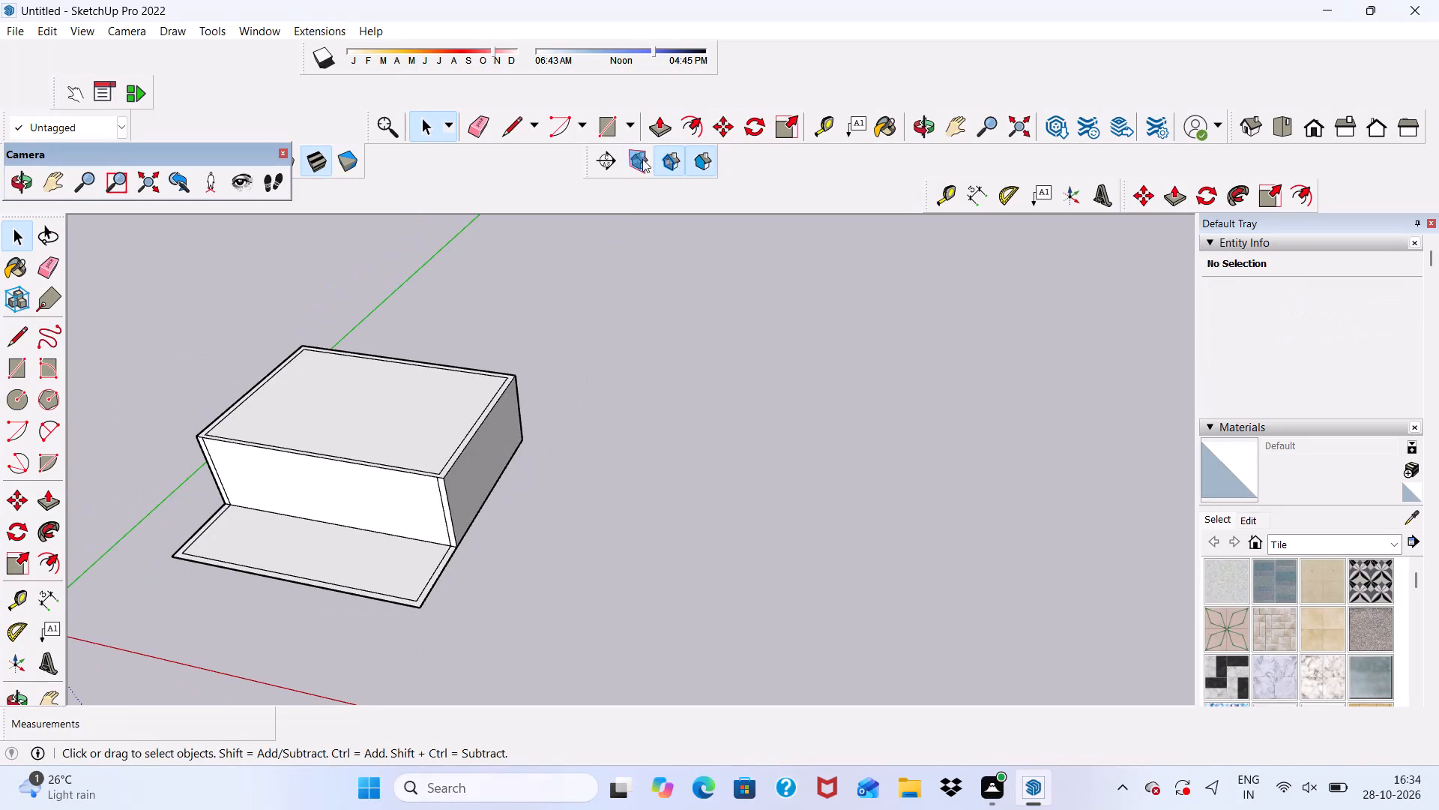
Push/Pull the top rim face of the larger room's walls up another 10'.
{"action": "left_click", "coordinate": [662, 130]}
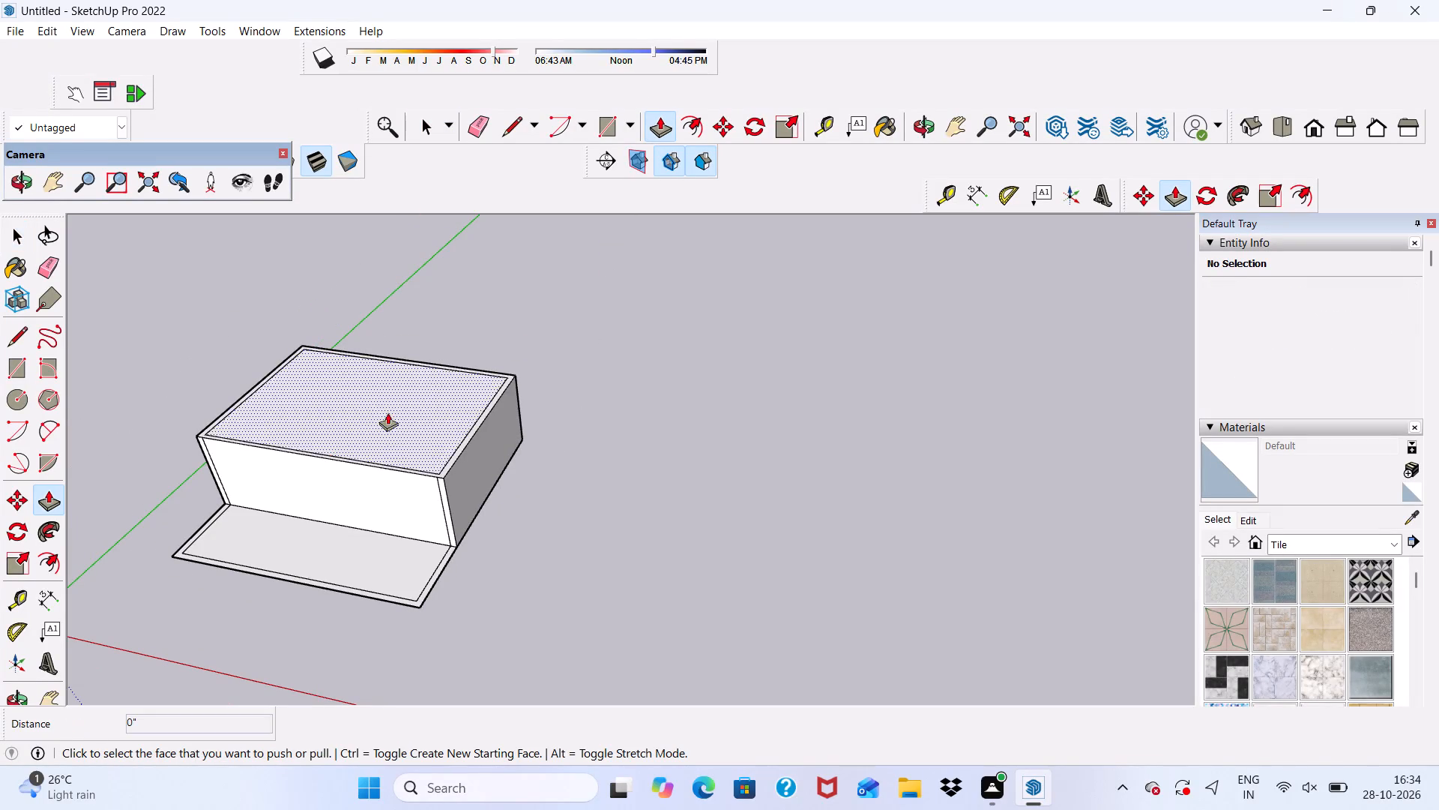
{"action": "scroll", "coordinate": [325, 454], "scroll_direction": "up", "scroll_amount": 12}
{"action": "left_click", "coordinate": [184, 438]}
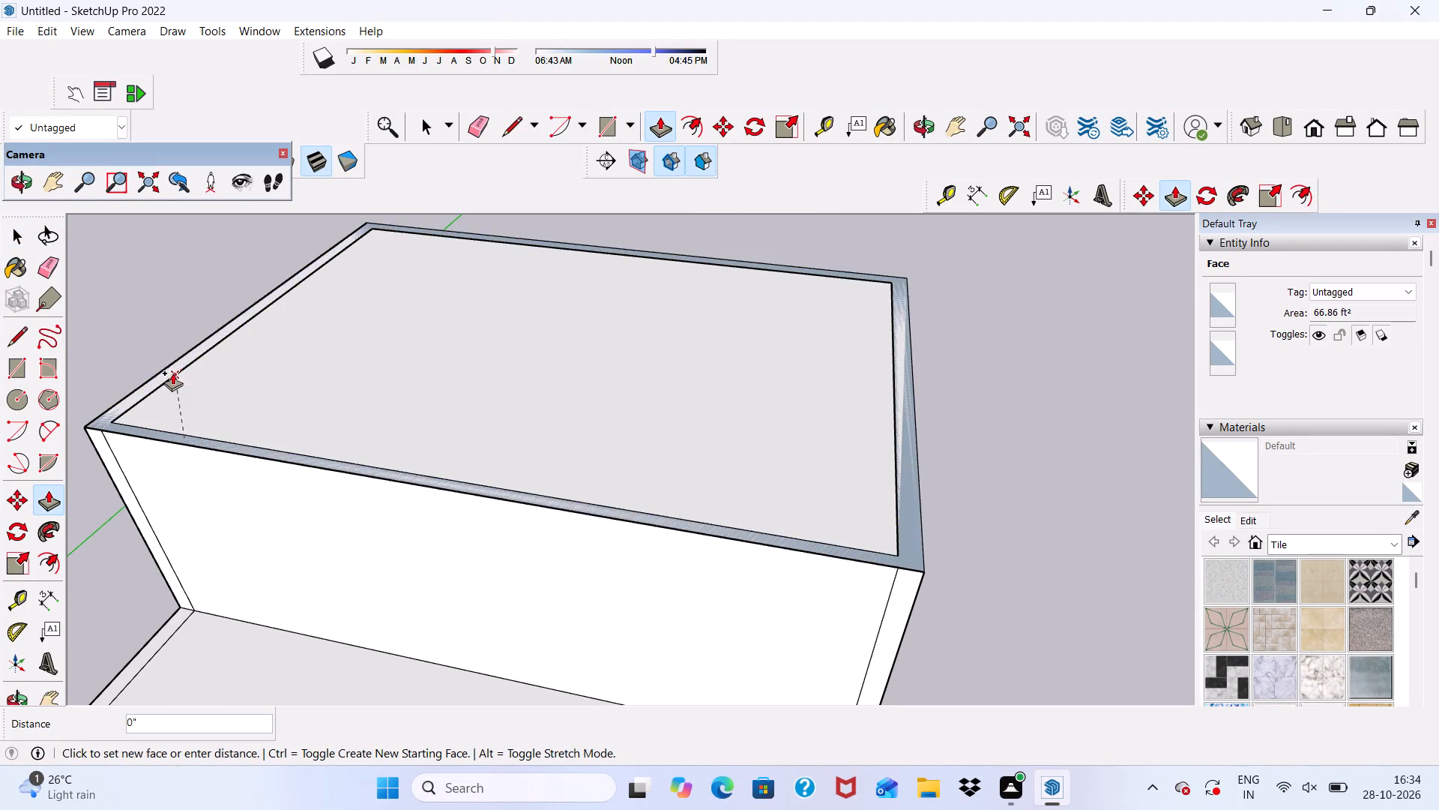
{"action": "scroll", "coordinate": [199, 313], "scroll_direction": "down", "scroll_amount": 3}
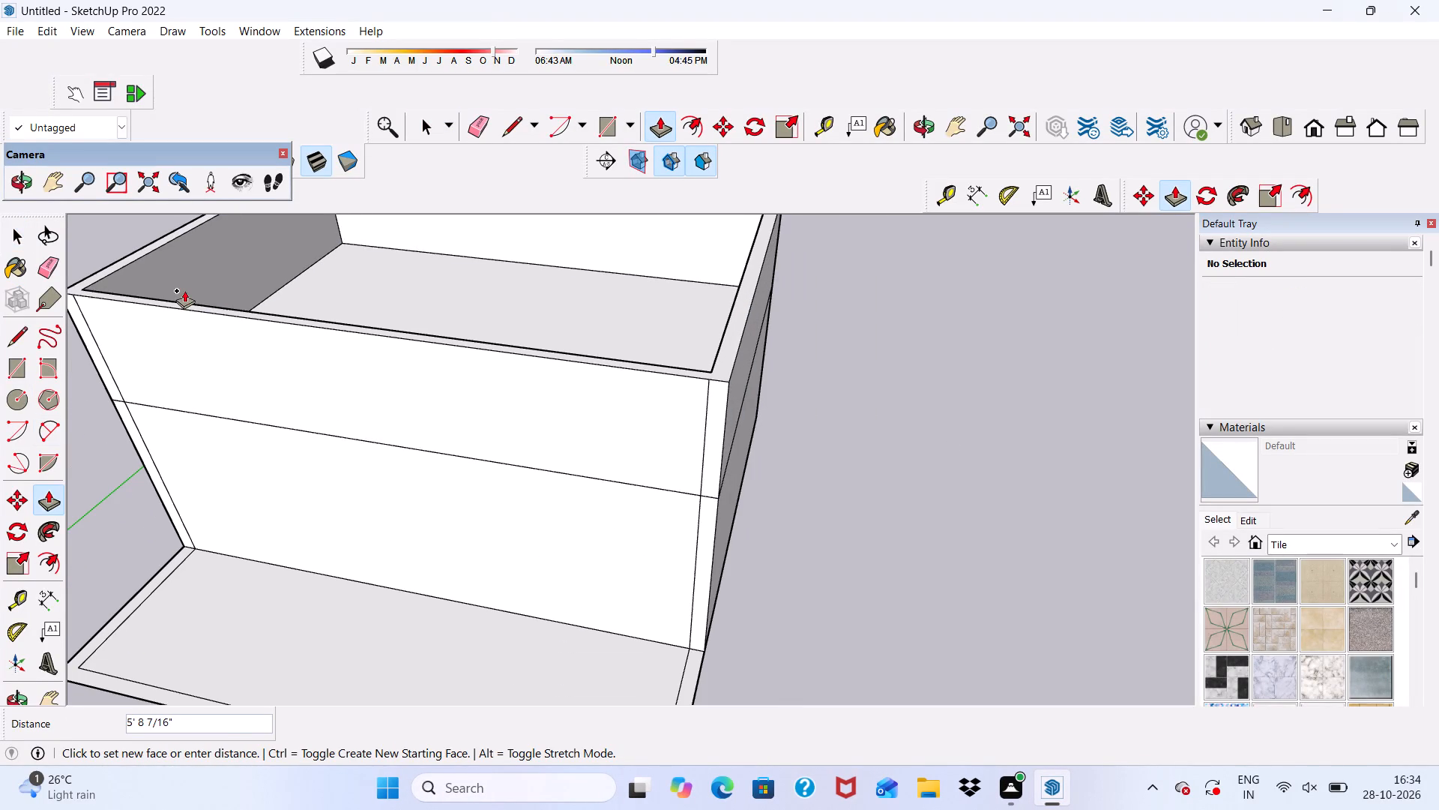
{"action": "type", "text": "10'"}
{"action": "key", "text": "Return"}
{"action": "scroll", "coordinate": [98, 589], "scroll_direction": "up", "scroll_amount": 2}
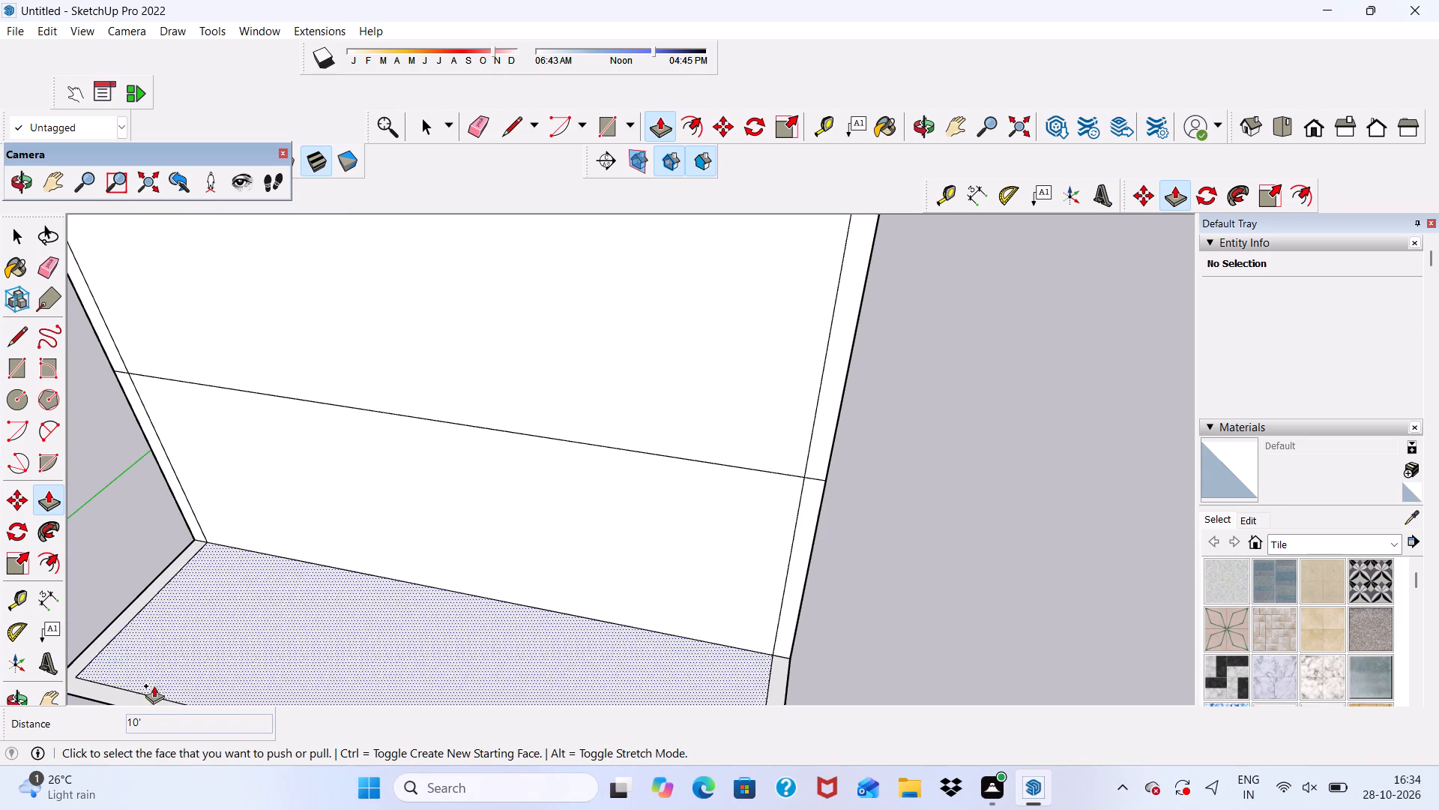
{"action": "scroll", "coordinate": [316, 786], "scroll_direction": "down", "scroll_amount": 2}
{"action": "key", "text": "space"}
Draw a rectangle about 26' 2 3/4" by 20' 3 7/8" over the open top, from the far outer wall corner to the partition's inner edge.
{"action": "scroll", "coordinate": [566, 494], "scroll_direction": "down", "scroll_amount": 10}
{"action": "middle_click_drag", "start_coordinate": [728, 490], "coordinate": [827, 284]}
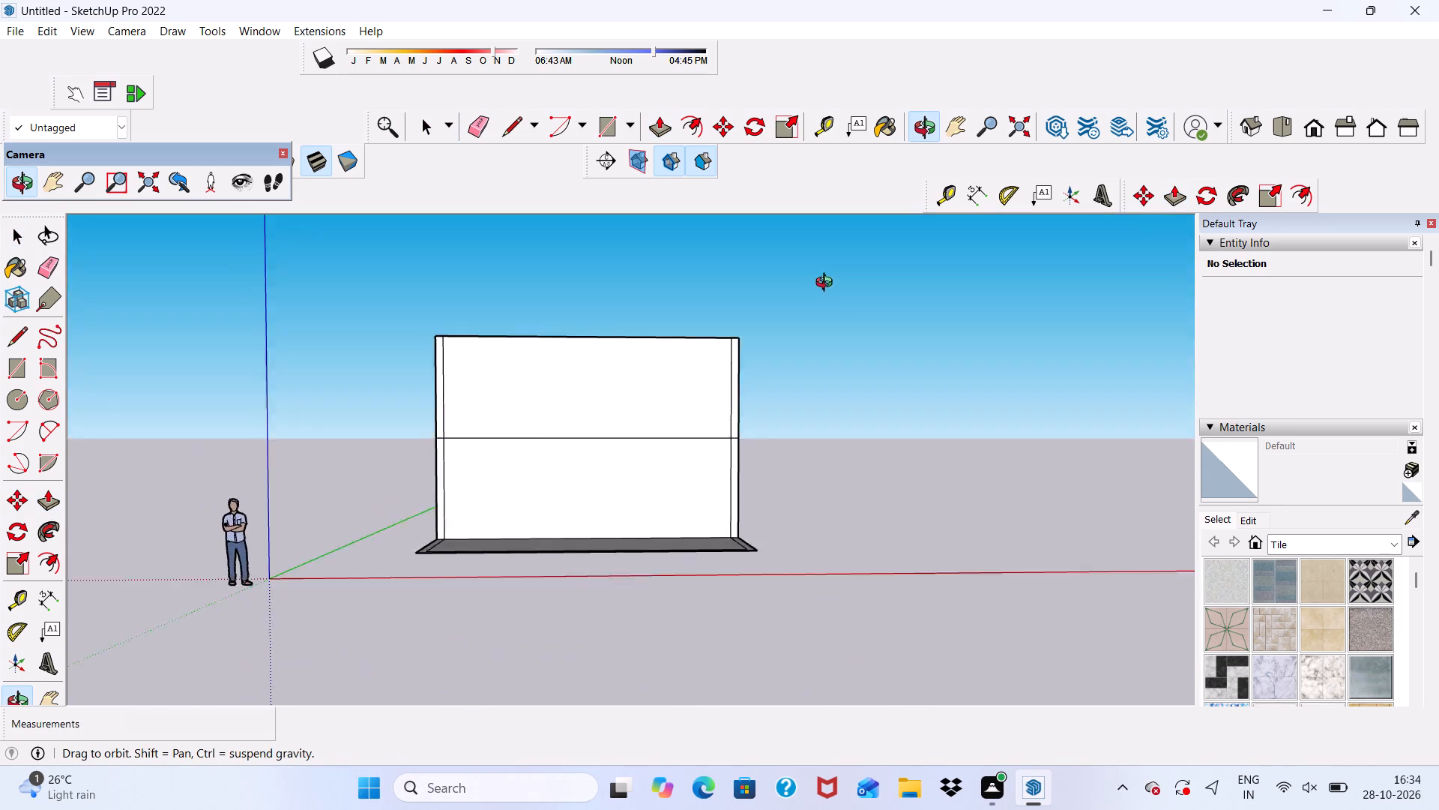
{"action": "middle_click_drag", "start_coordinate": [827, 284], "coordinate": [769, 398]}
{"action": "left_click", "coordinate": [601, 121]}
{"action": "middle_click_drag", "start_coordinate": [538, 292], "coordinate": [559, 344]}
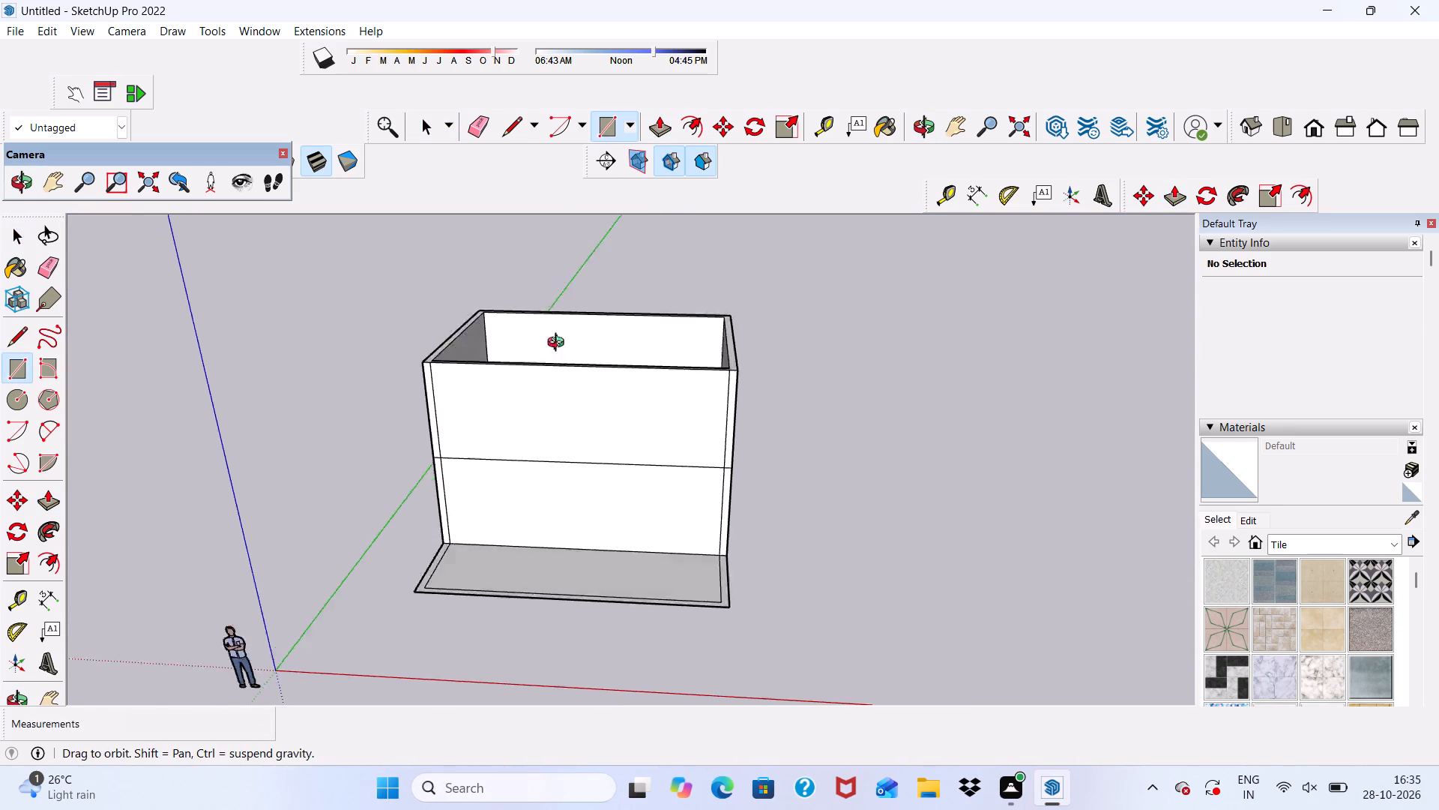
{"action": "middle_click_drag", "start_coordinate": [559, 344], "coordinate": [569, 511]}
{"action": "scroll", "coordinate": [444, 222], "scroll_direction": "up", "scroll_amount": 8}
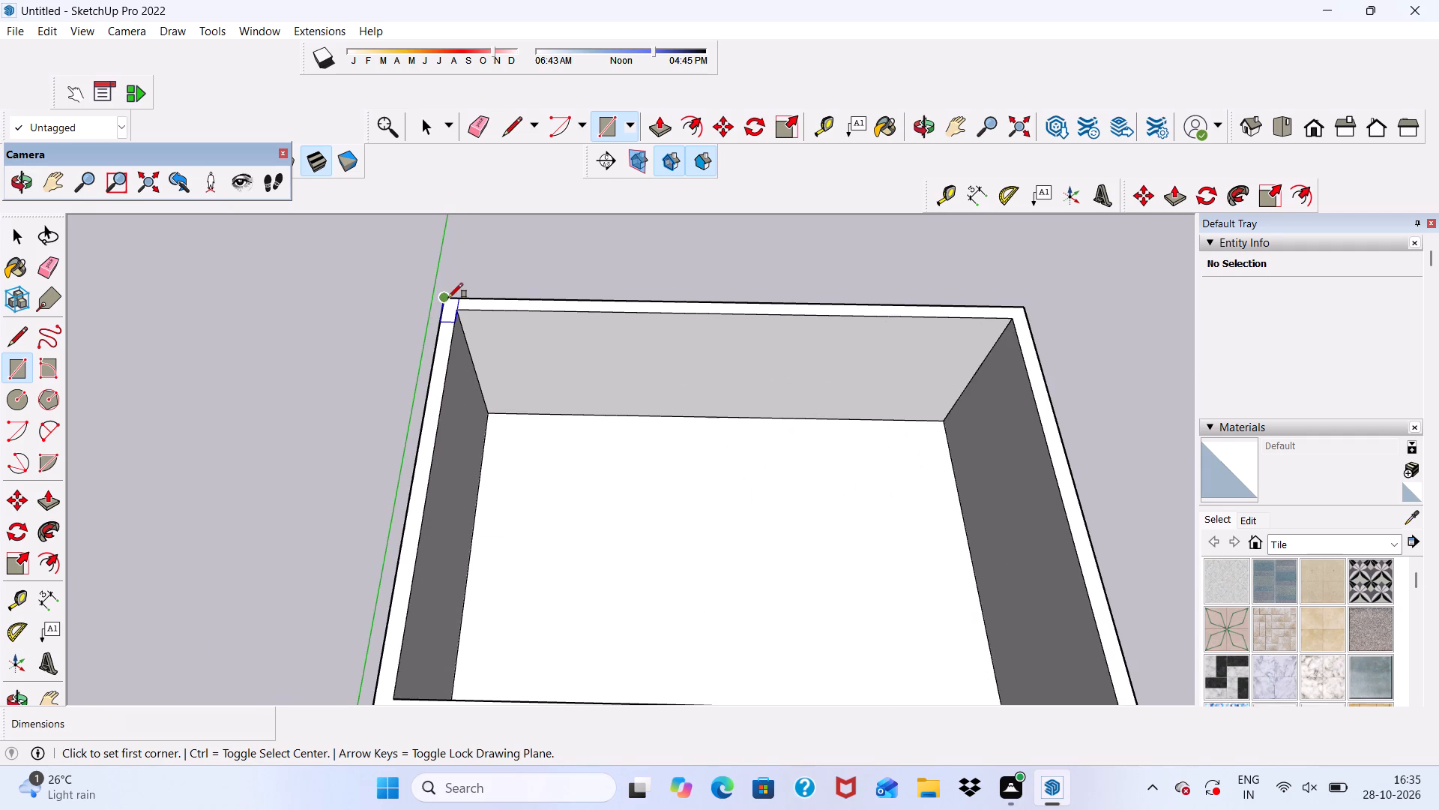
{"action": "left_click", "coordinate": [448, 298]}
{"action": "scroll", "coordinate": [522, 371], "scroll_direction": "down", "scroll_amount": 5}
{"action": "scroll", "coordinate": [651, 304], "scroll_direction": "down", "scroll_amount": 5}
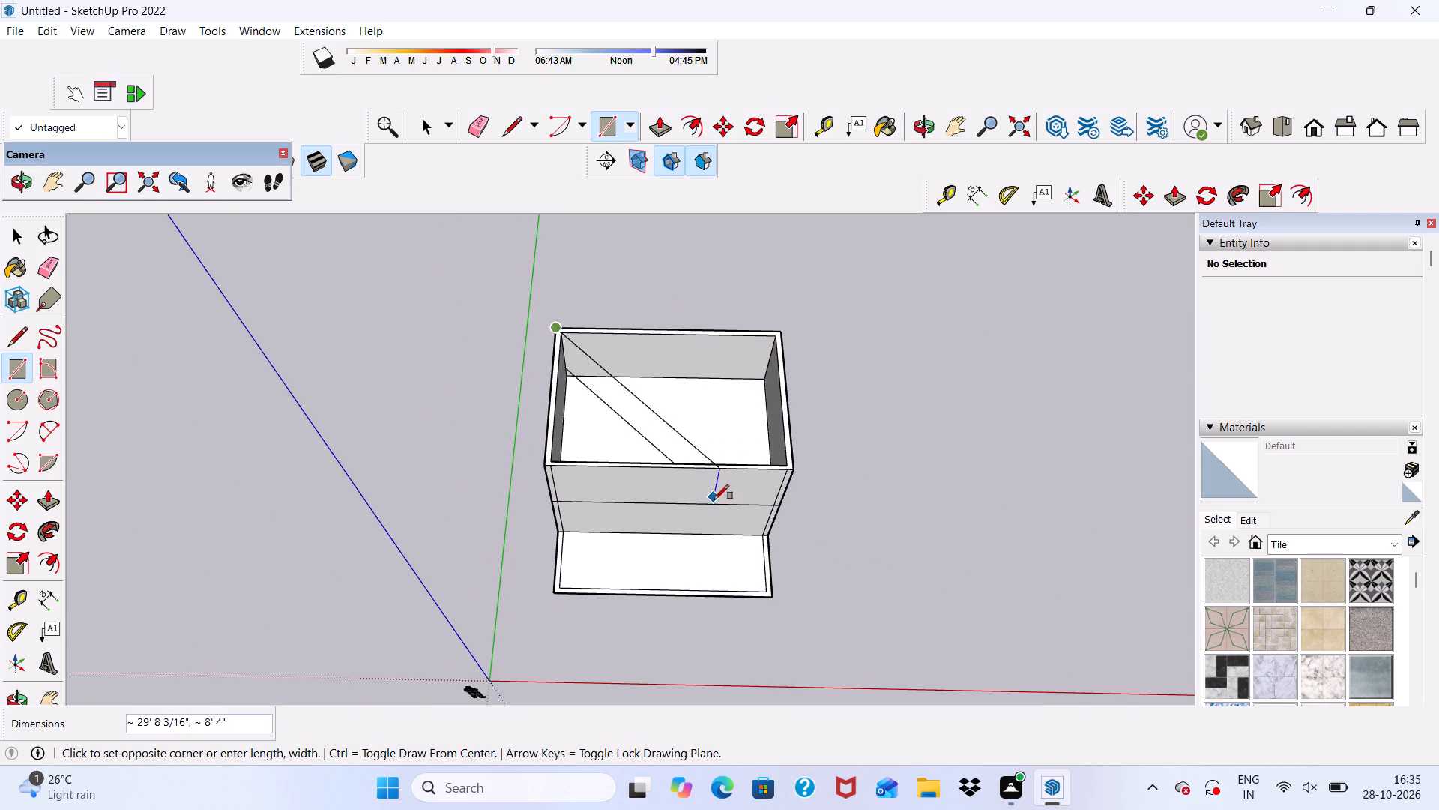
{"action": "scroll", "coordinate": [720, 499], "scroll_direction": "up", "scroll_amount": 3}
{"action": "left_click", "coordinate": [777, 451]}
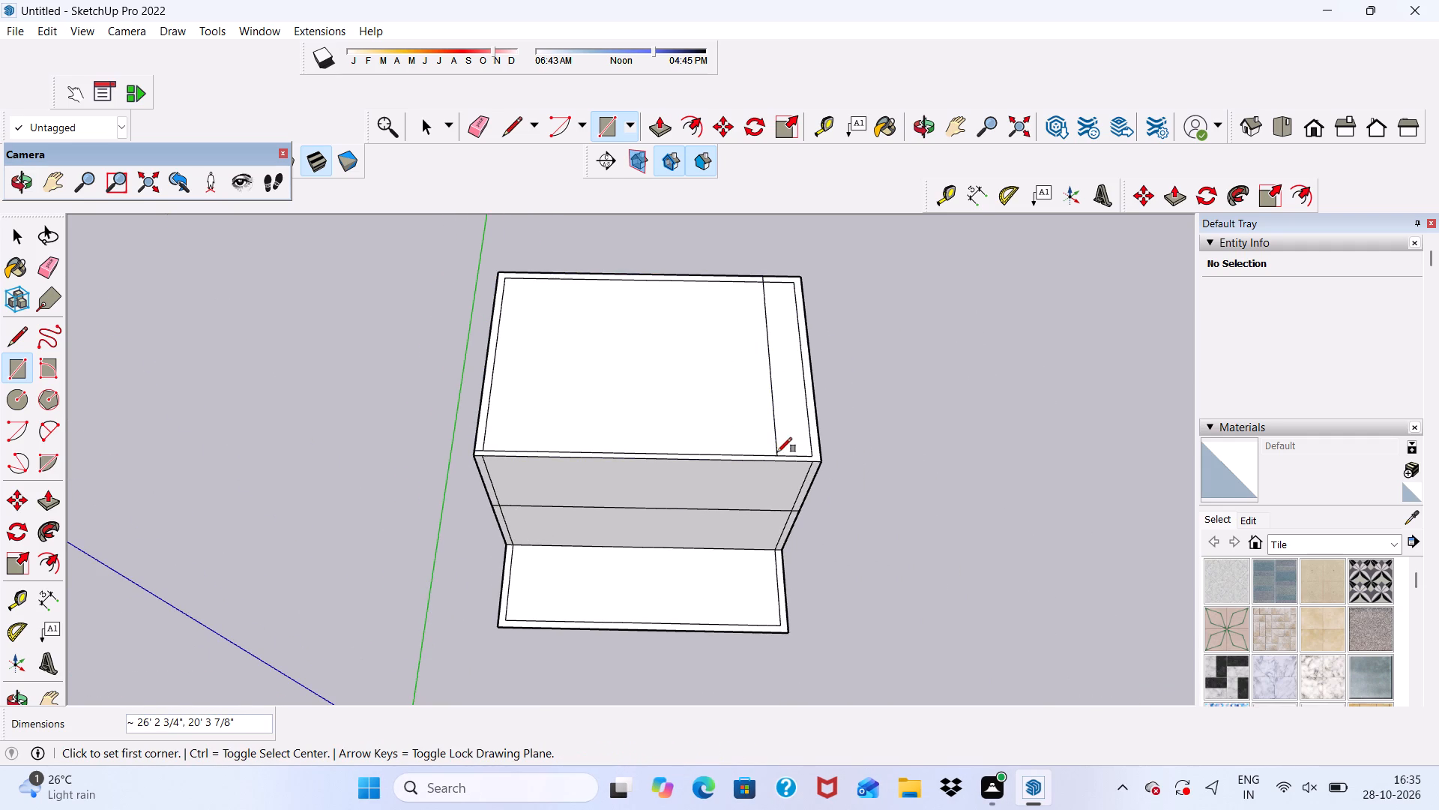
Erase the line crossing the new top face near the side wall, including its short segment across the far wall strip.
{"action": "left_click", "coordinate": [470, 124]}
{"action": "scroll", "coordinate": [781, 337], "scroll_direction": "up", "scroll_amount": 5}
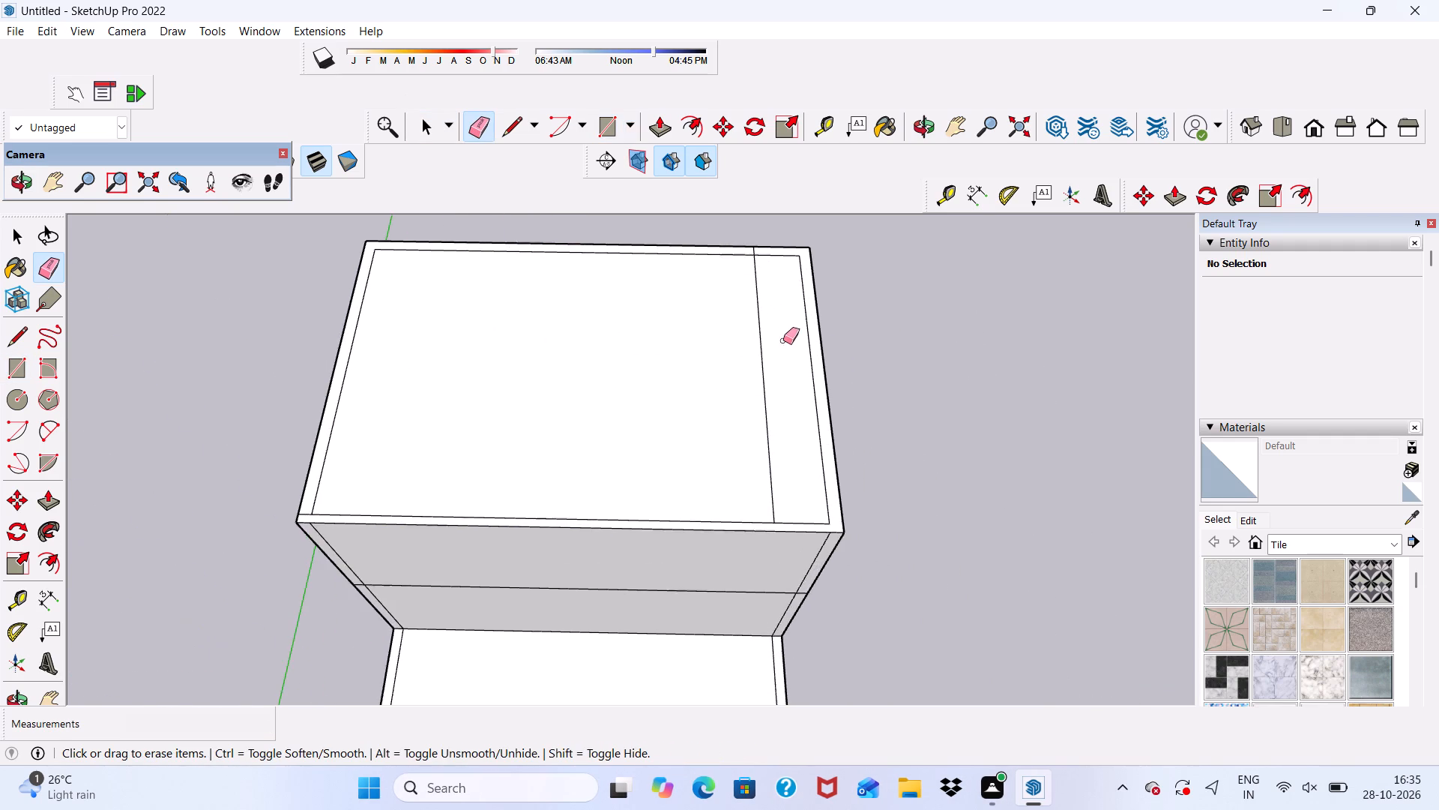
{"action": "left_click_drag", "start_coordinate": [759, 368], "coordinate": [751, 397]}
{"action": "scroll", "coordinate": [725, 258], "scroll_direction": "up", "scroll_amount": 10}
{"action": "left_click_drag", "start_coordinate": [766, 240], "coordinate": [746, 241]}
{"action": "scroll", "coordinate": [685, 253], "scroll_direction": "down", "scroll_amount": 8}
{"action": "scroll", "coordinate": [702, 331], "scroll_direction": "down", "scroll_amount": 5}
{"action": "middle_click_drag", "start_coordinate": [743, 495], "coordinate": [735, 371]}
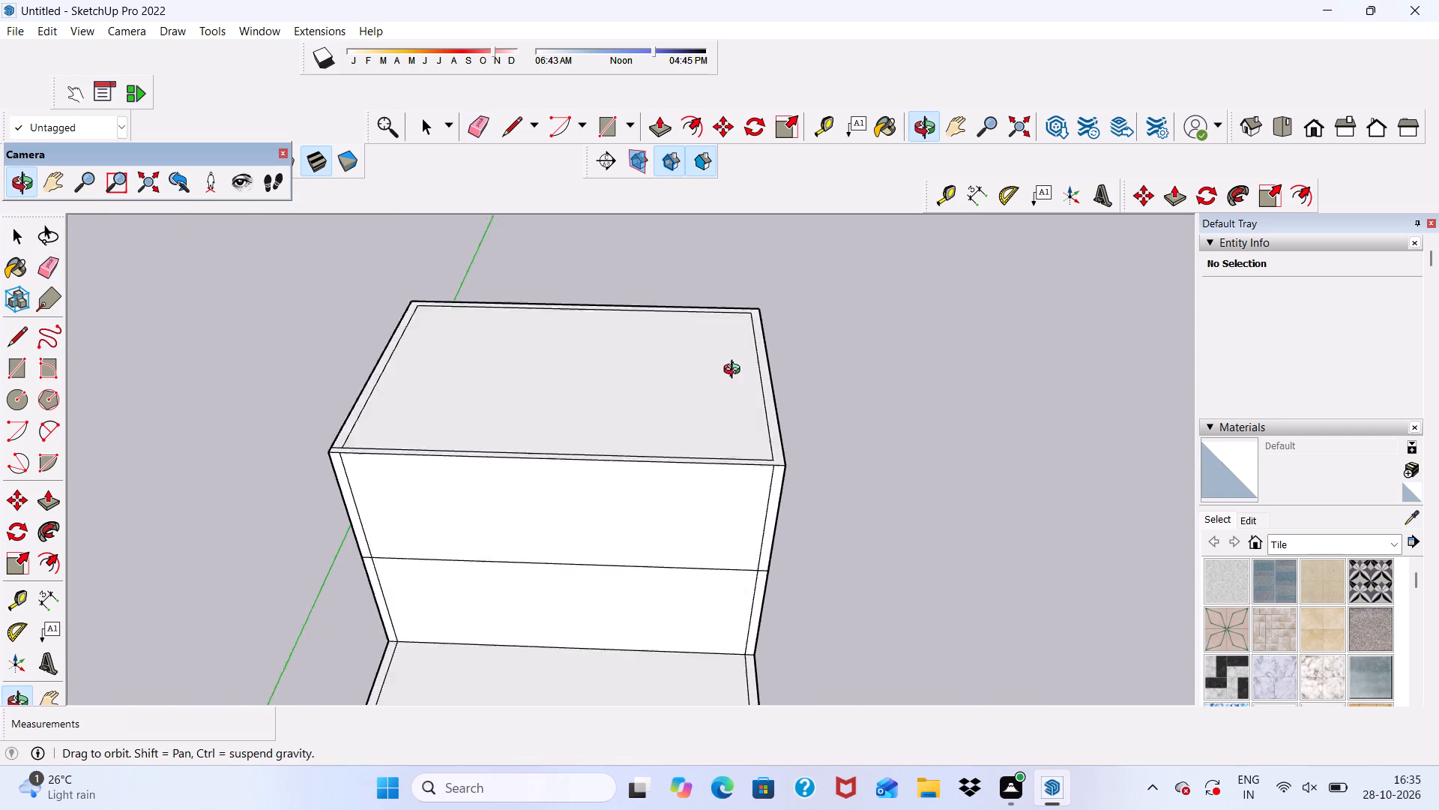
{"action": "middle_click_drag", "start_coordinate": [735, 371], "coordinate": [740, 307]}
{"action": "key", "text": "space"}
Examine the heightened walls and the partition face beside the smaller room from low viewing angles.
{"action": "scroll", "coordinate": [734, 310], "scroll_direction": "down", "scroll_amount": 4}
{"action": "middle_click_drag", "start_coordinate": [737, 359], "coordinate": [732, 254]}
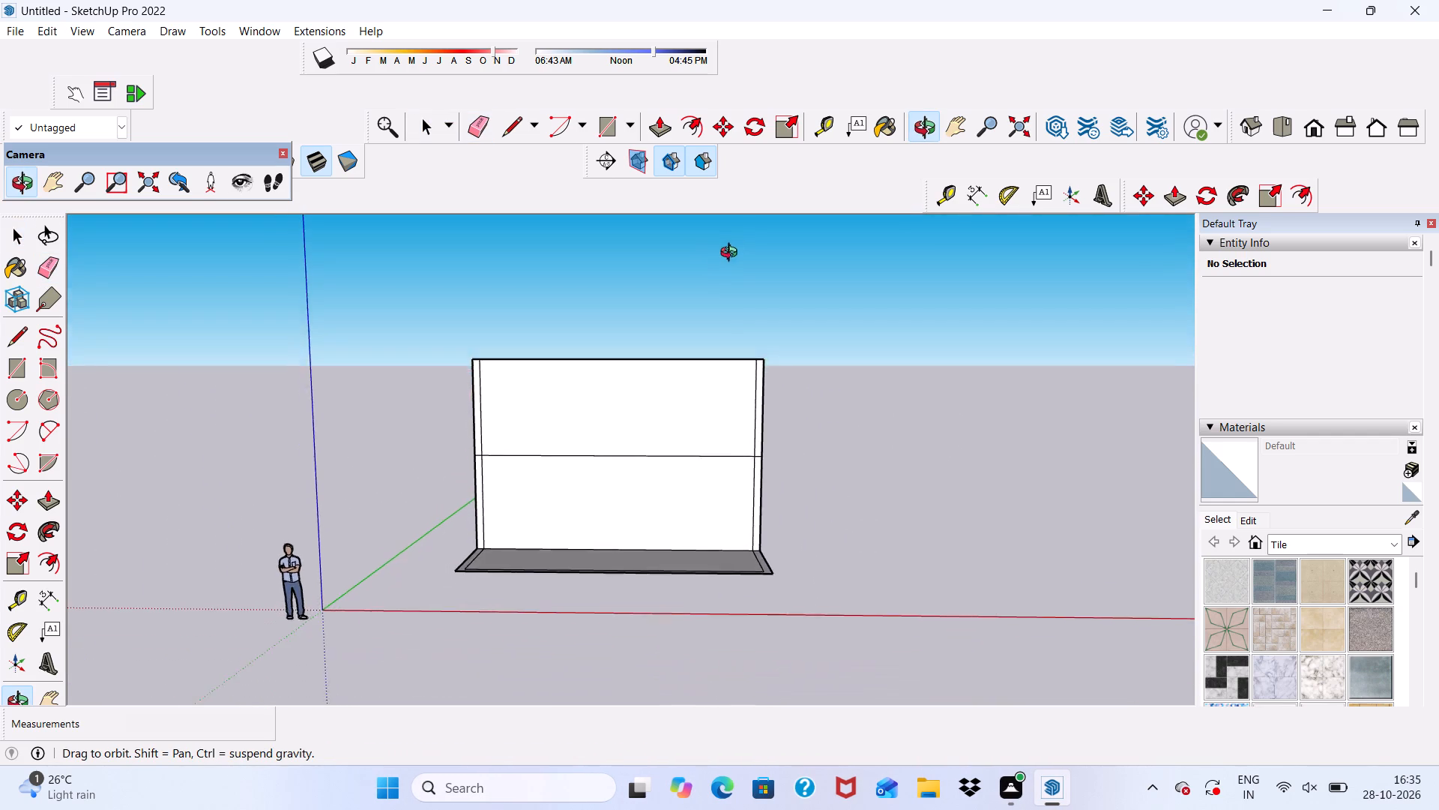
{"action": "middle_click_drag", "start_coordinate": [732, 254], "coordinate": [710, 261]}
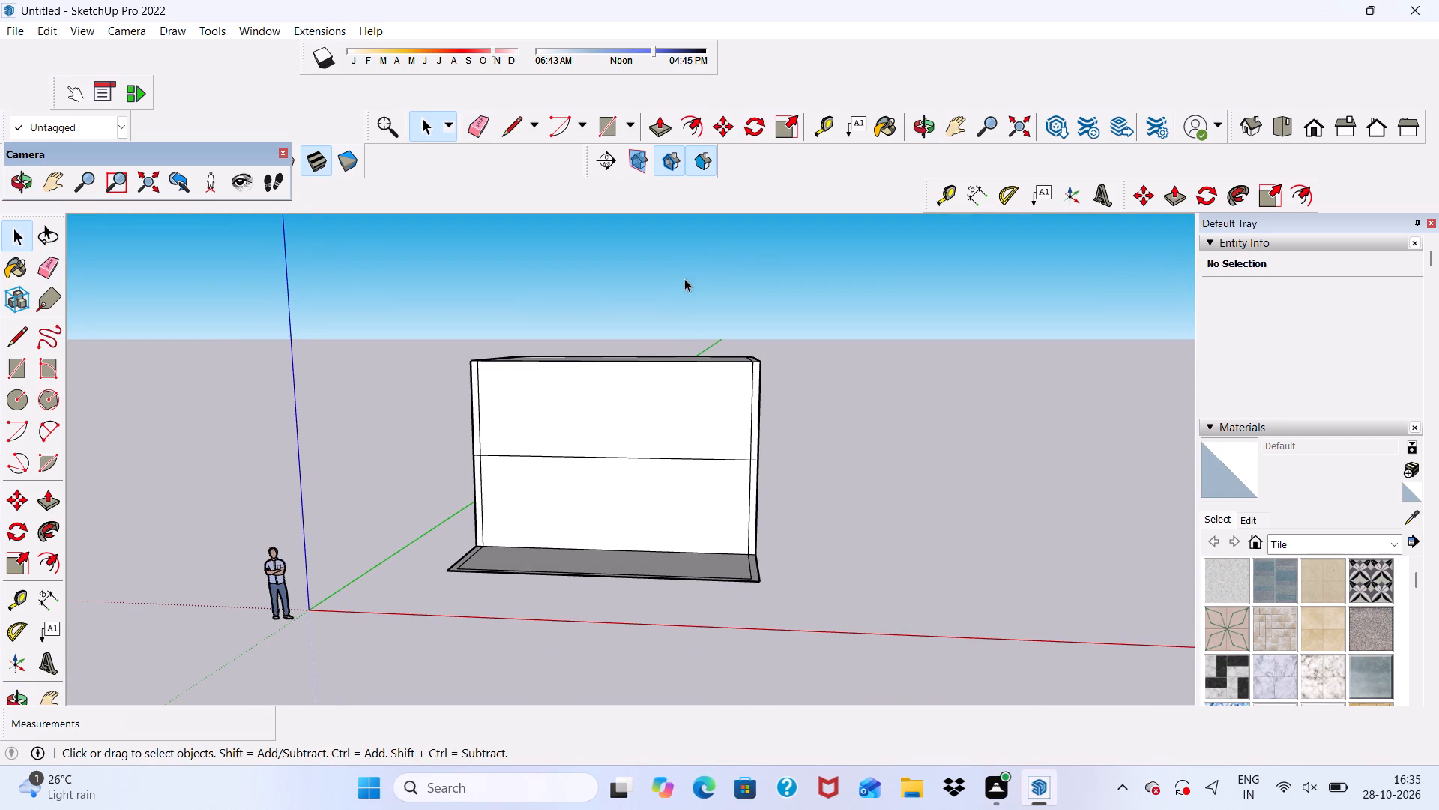
{"action": "middle_click_drag", "start_coordinate": [702, 358], "coordinate": [693, 255]}
{"action": "scroll", "coordinate": [693, 255], "scroll_direction": "up", "scroll_amount": 1}
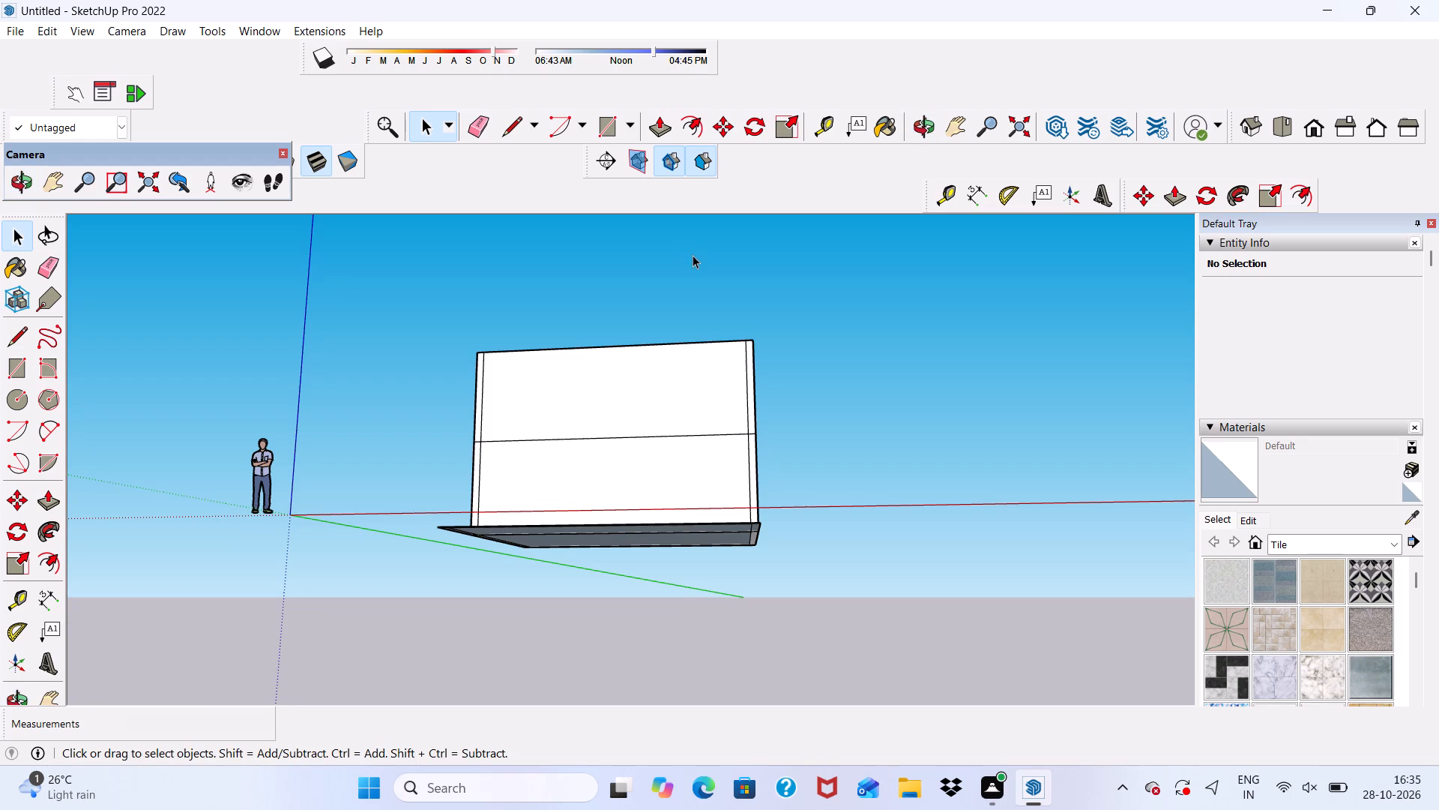
{"action": "scroll", "coordinate": [693, 254], "scroll_direction": "down", "scroll_amount": 4}
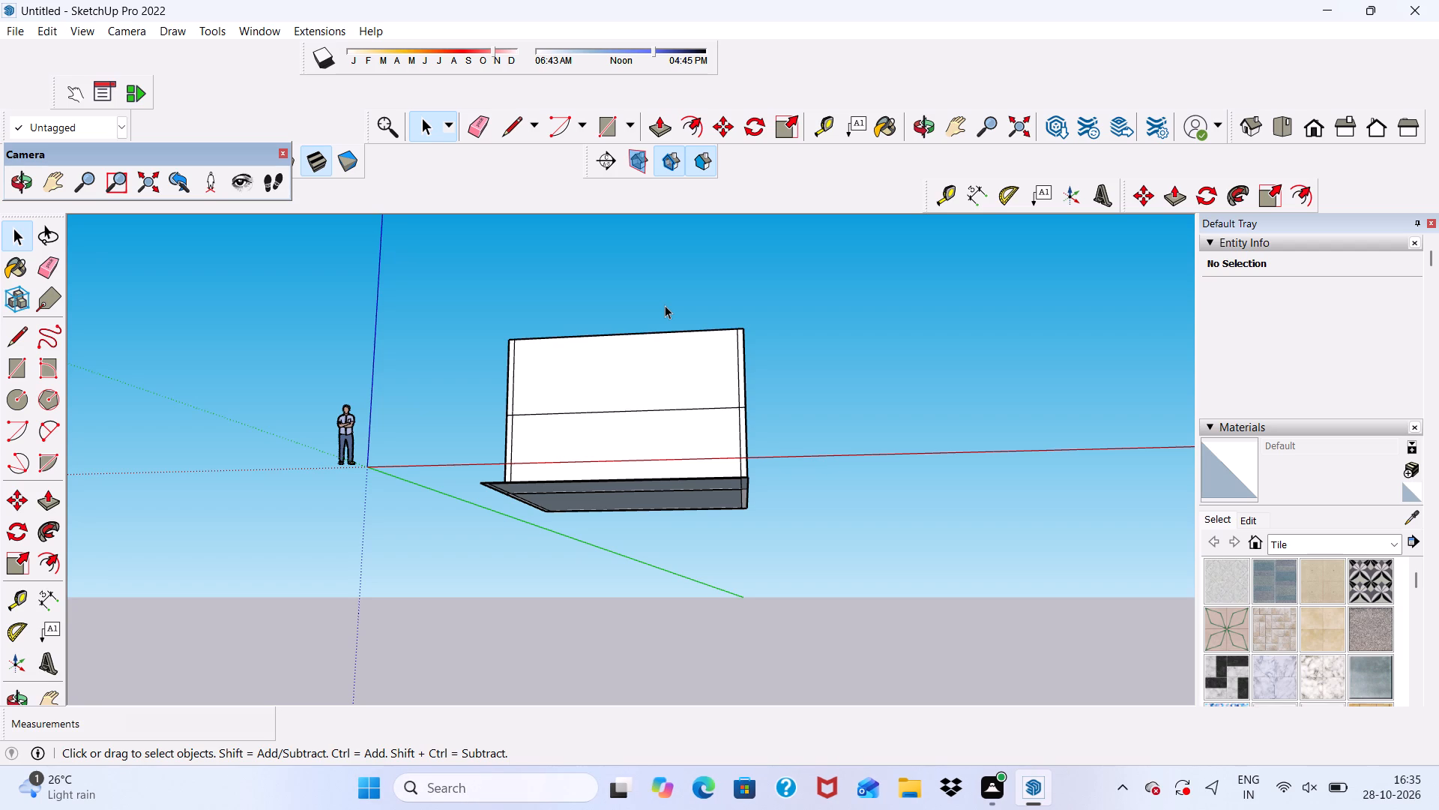
{"action": "scroll", "coordinate": [686, 395], "scroll_direction": "up", "scroll_amount": 4}
{"action": "middle_click_drag", "start_coordinate": [671, 441], "coordinate": [686, 514]}
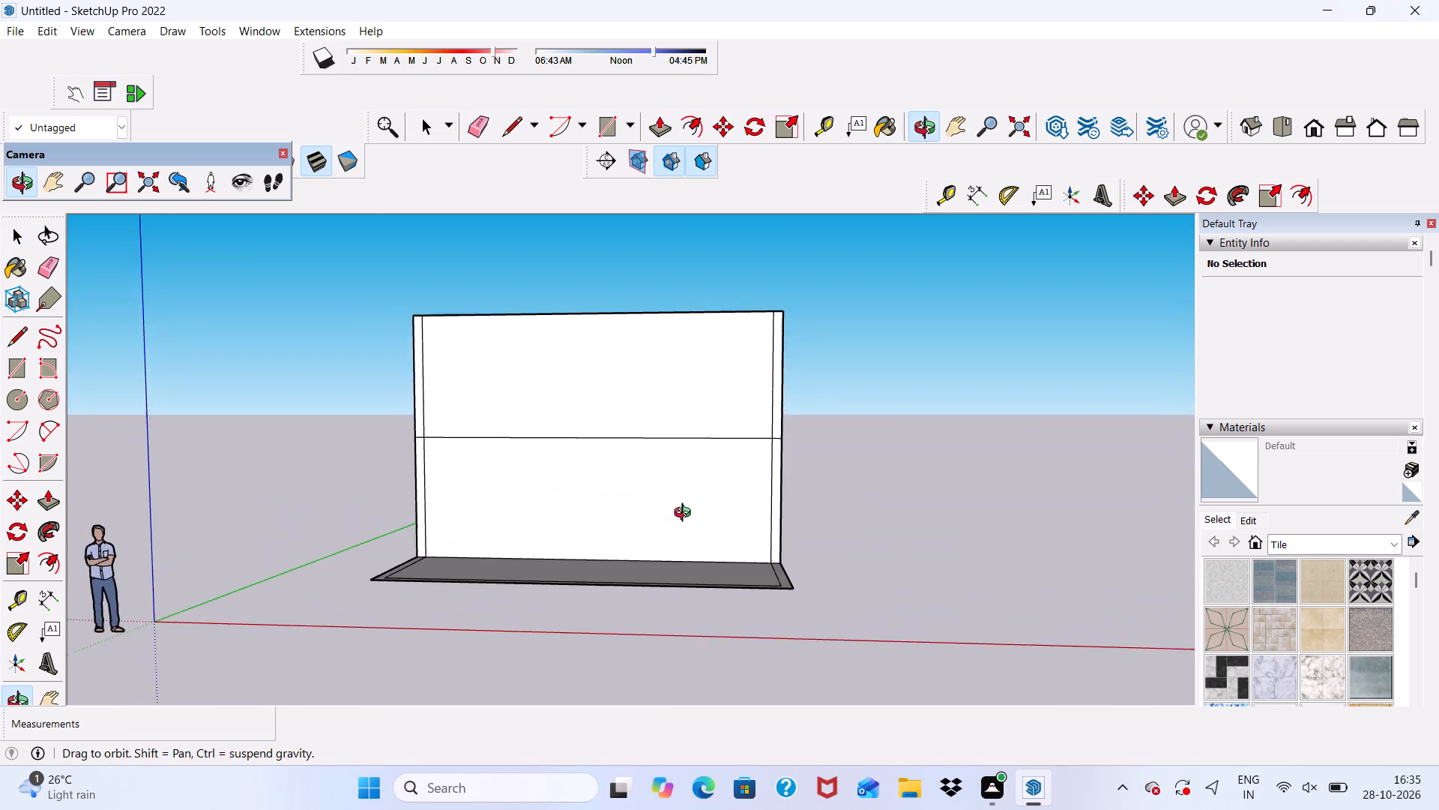
{"action": "middle_click_drag", "start_coordinate": [686, 514], "coordinate": [693, 532]}
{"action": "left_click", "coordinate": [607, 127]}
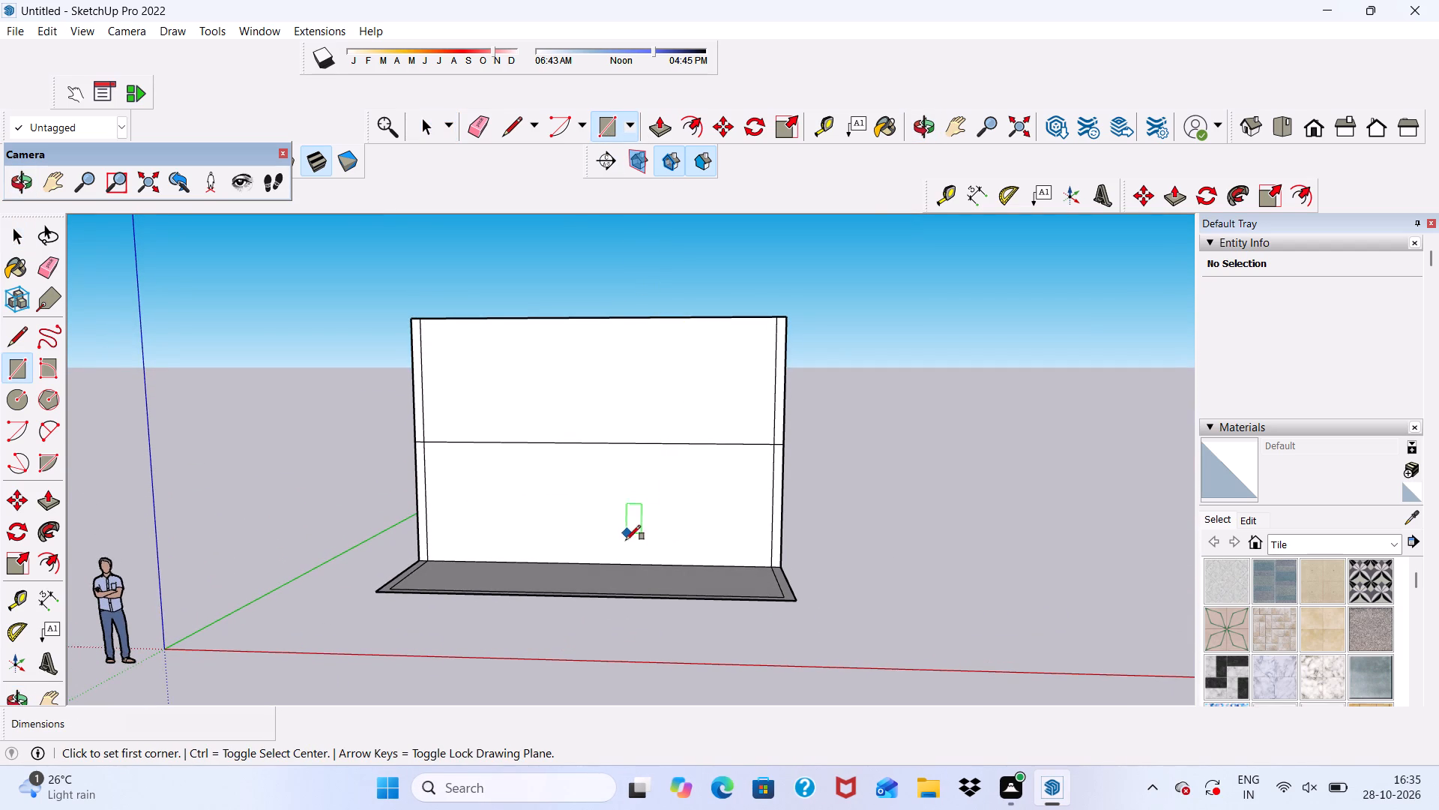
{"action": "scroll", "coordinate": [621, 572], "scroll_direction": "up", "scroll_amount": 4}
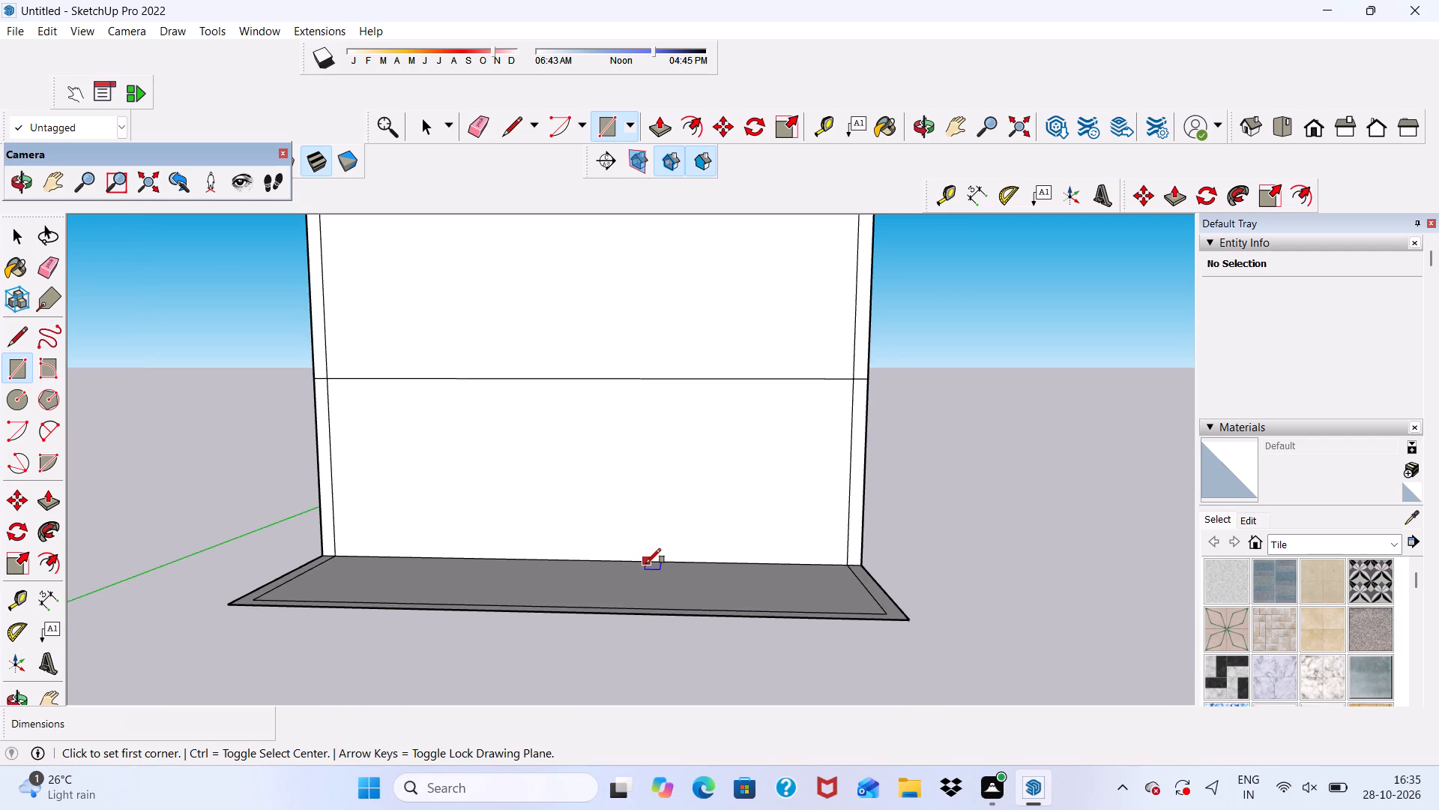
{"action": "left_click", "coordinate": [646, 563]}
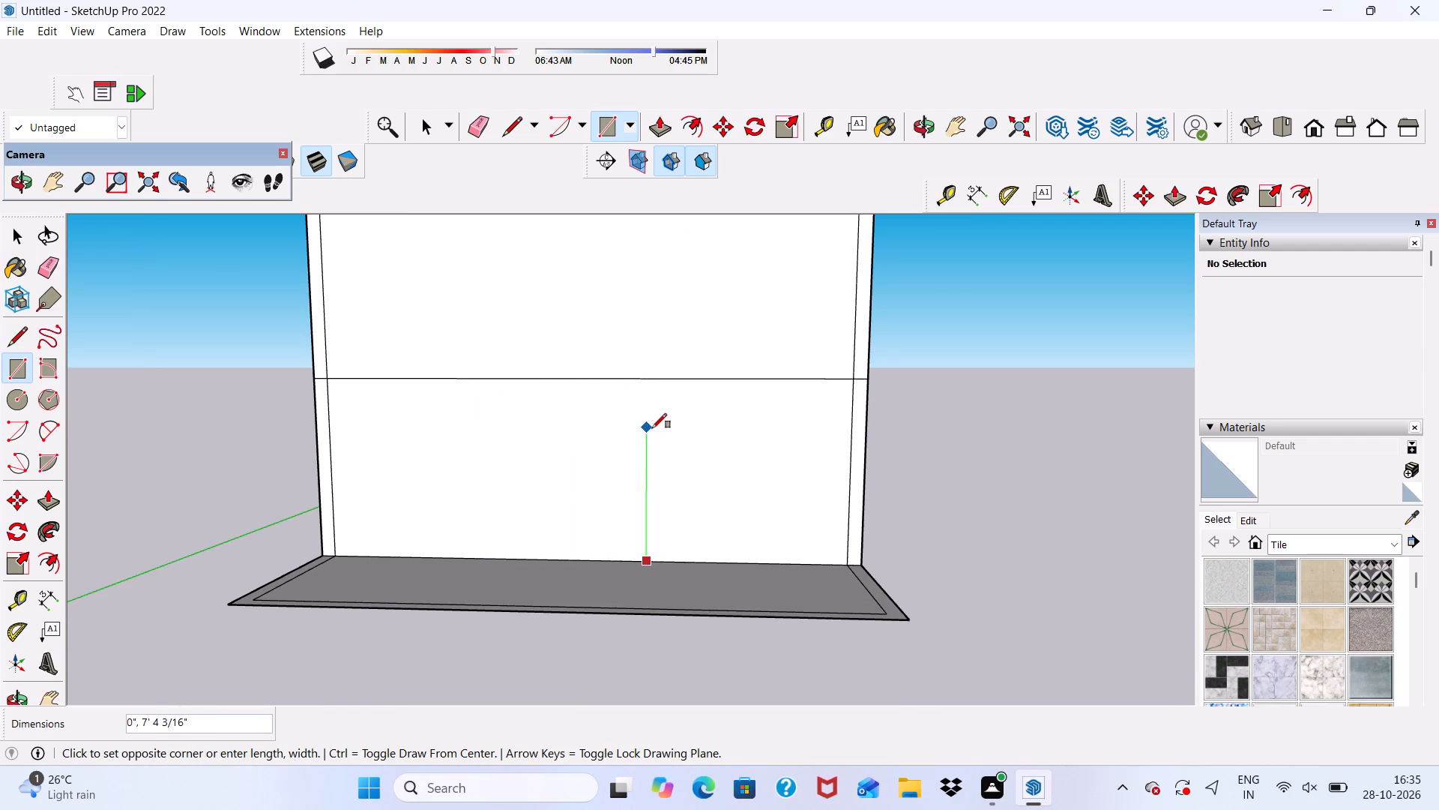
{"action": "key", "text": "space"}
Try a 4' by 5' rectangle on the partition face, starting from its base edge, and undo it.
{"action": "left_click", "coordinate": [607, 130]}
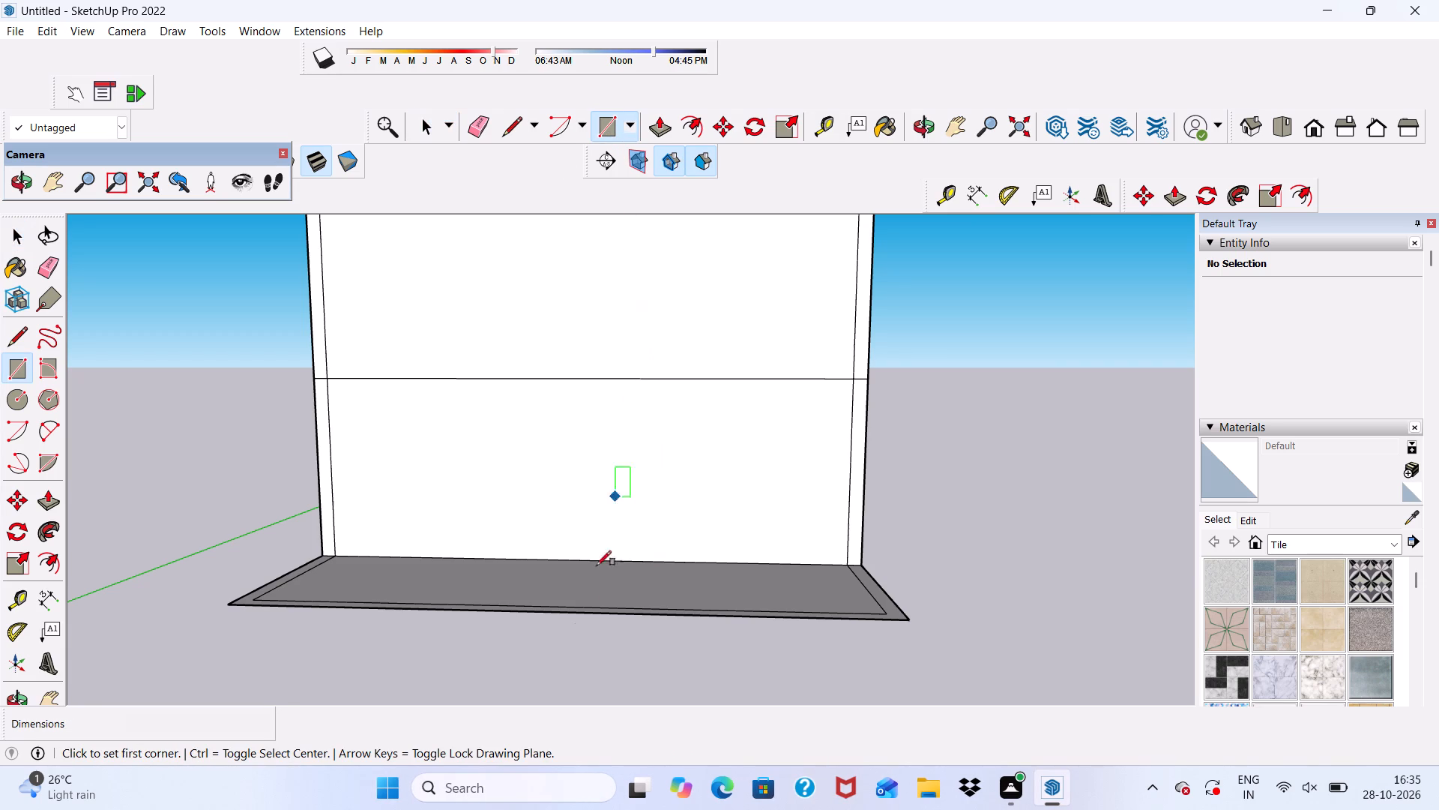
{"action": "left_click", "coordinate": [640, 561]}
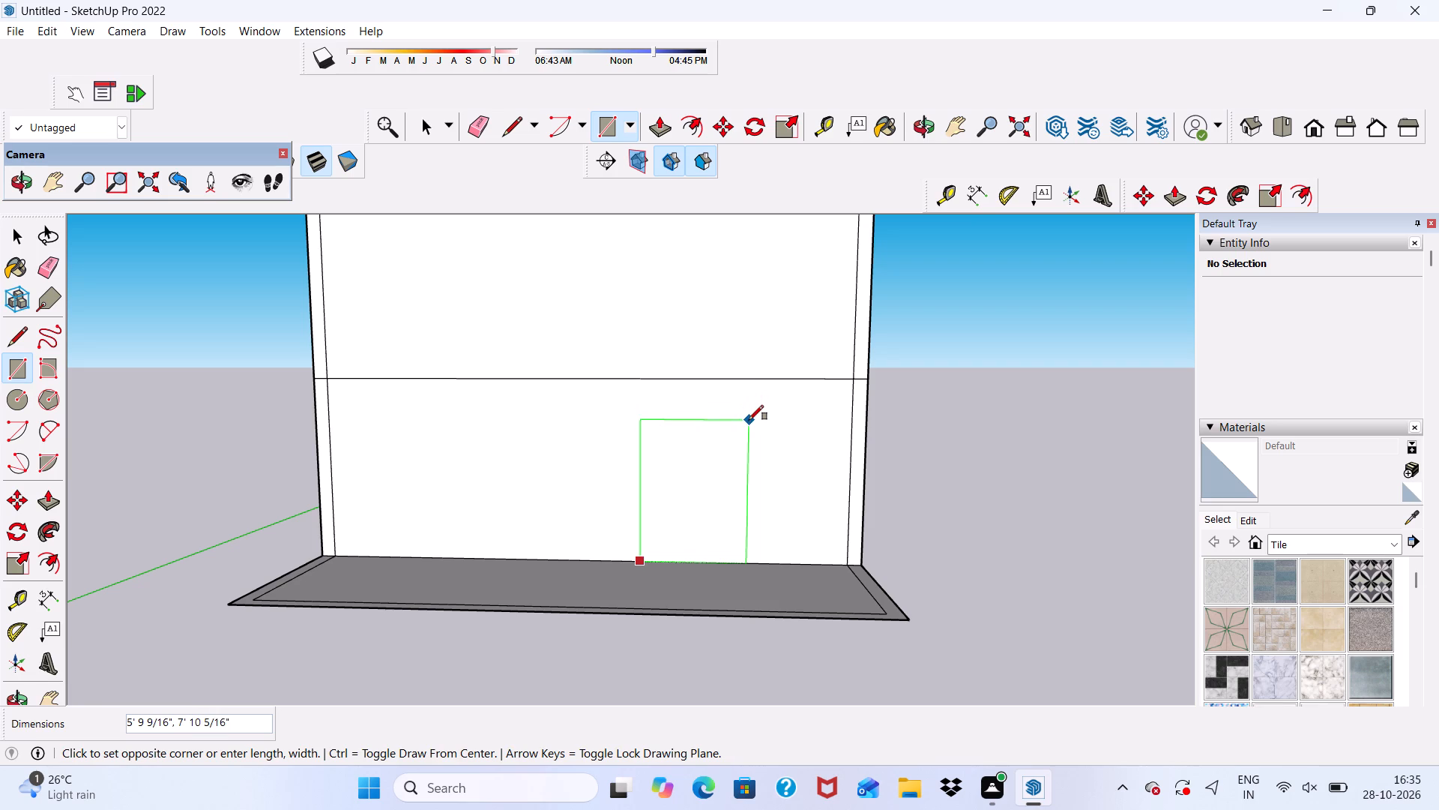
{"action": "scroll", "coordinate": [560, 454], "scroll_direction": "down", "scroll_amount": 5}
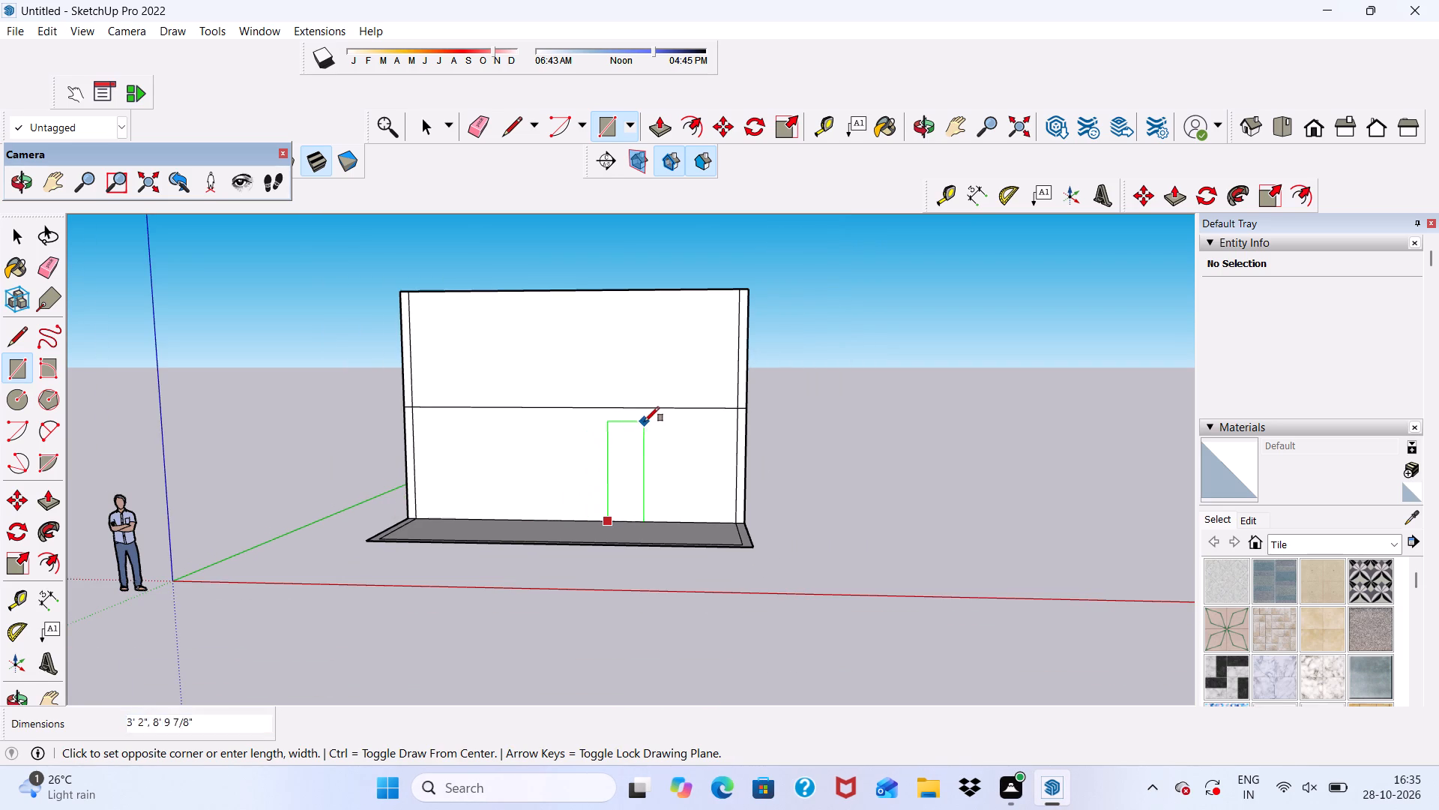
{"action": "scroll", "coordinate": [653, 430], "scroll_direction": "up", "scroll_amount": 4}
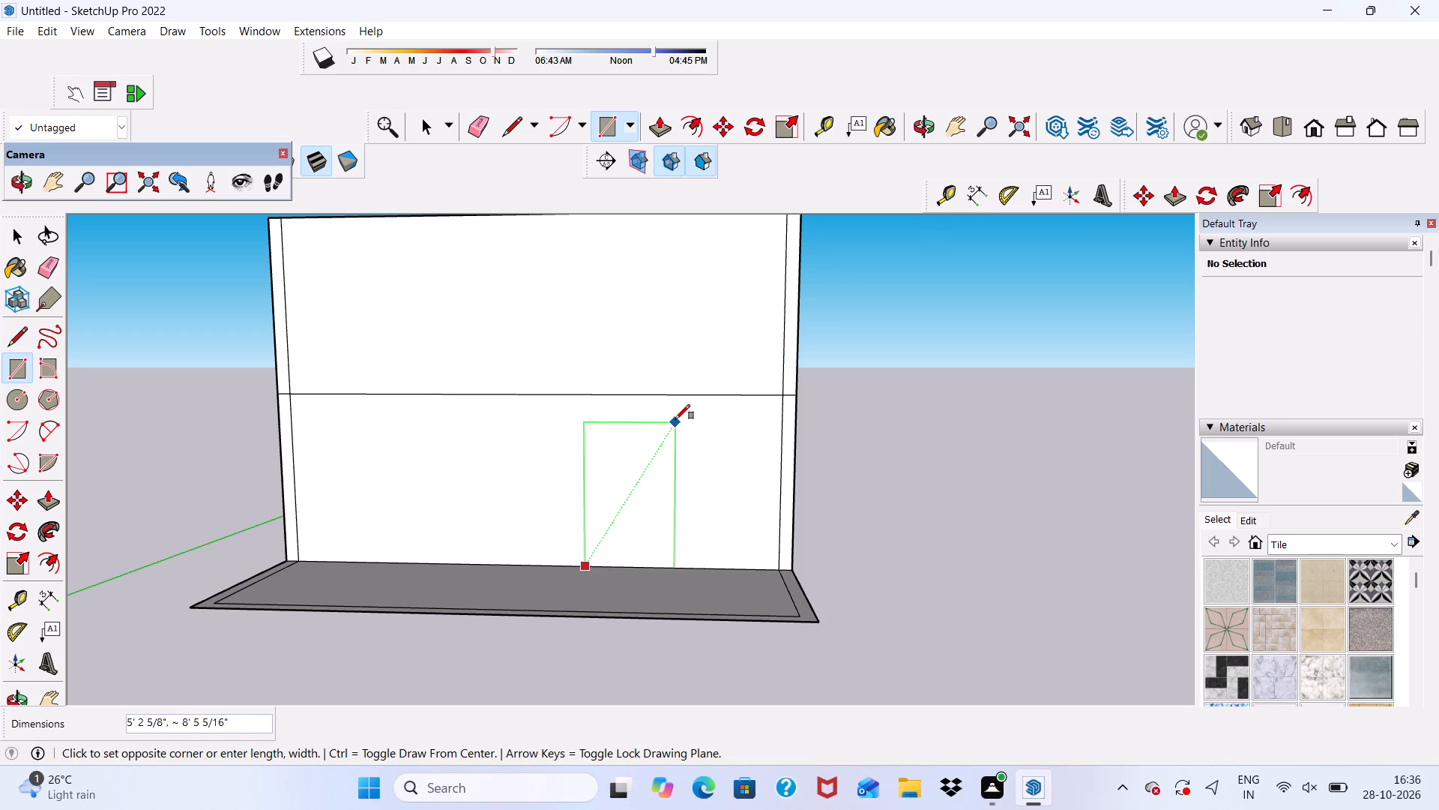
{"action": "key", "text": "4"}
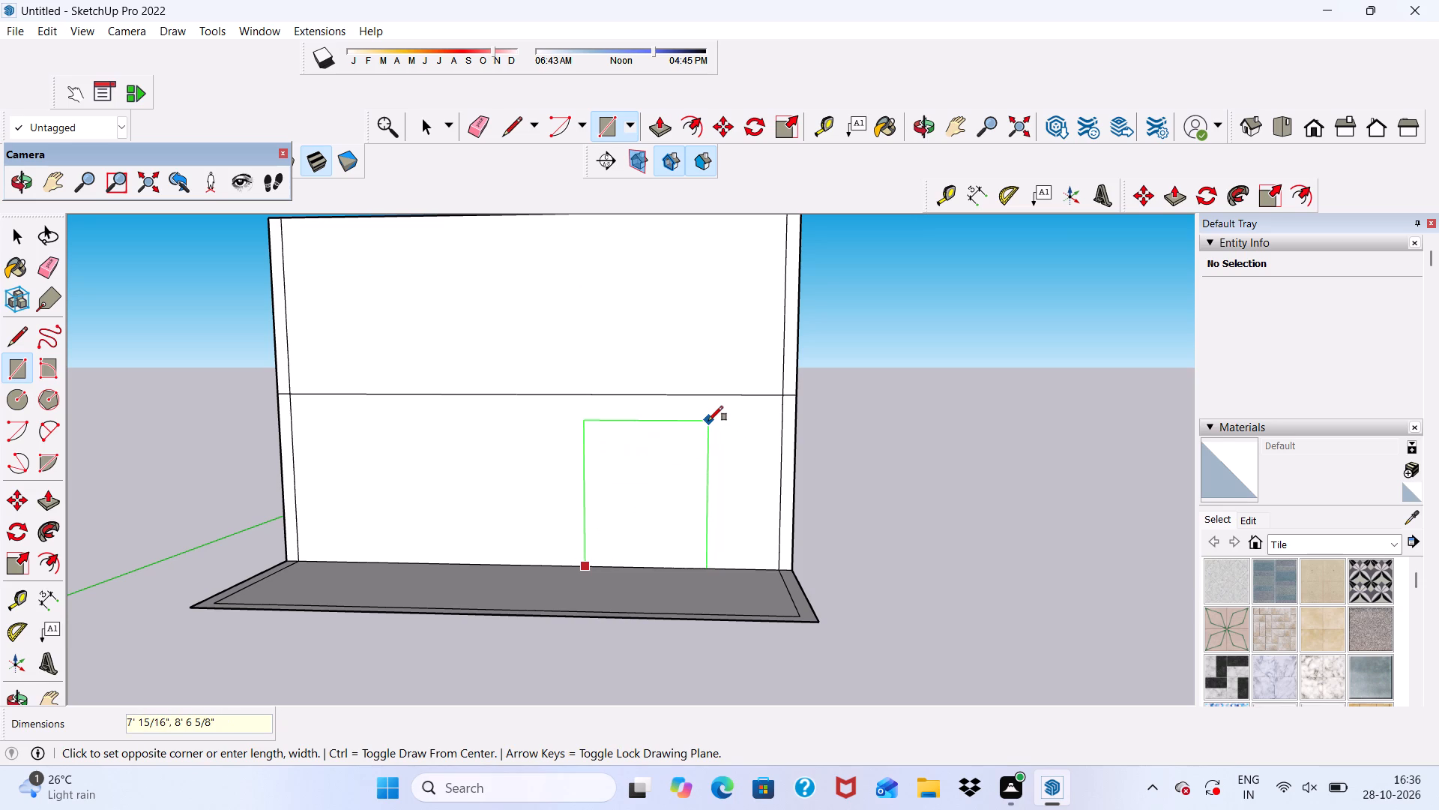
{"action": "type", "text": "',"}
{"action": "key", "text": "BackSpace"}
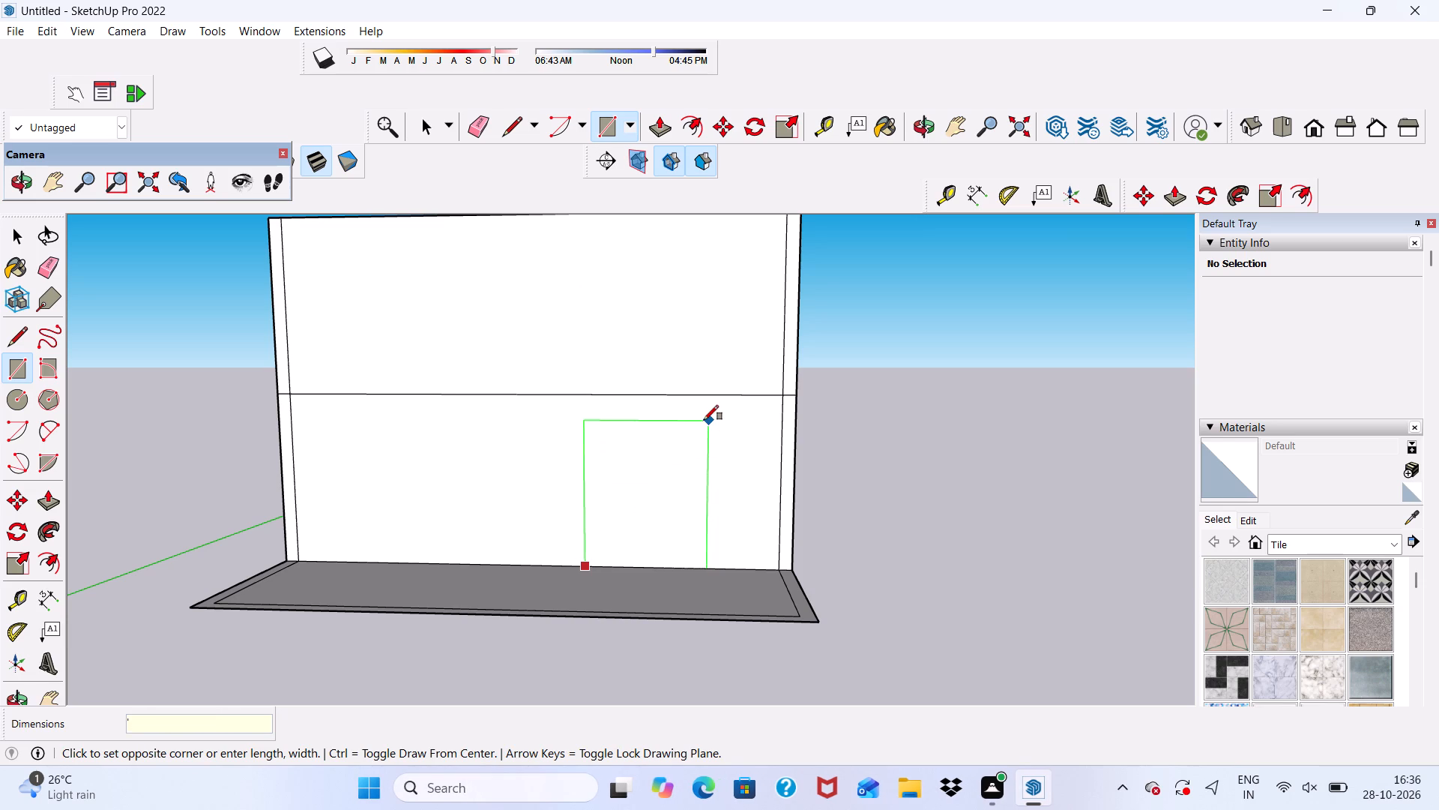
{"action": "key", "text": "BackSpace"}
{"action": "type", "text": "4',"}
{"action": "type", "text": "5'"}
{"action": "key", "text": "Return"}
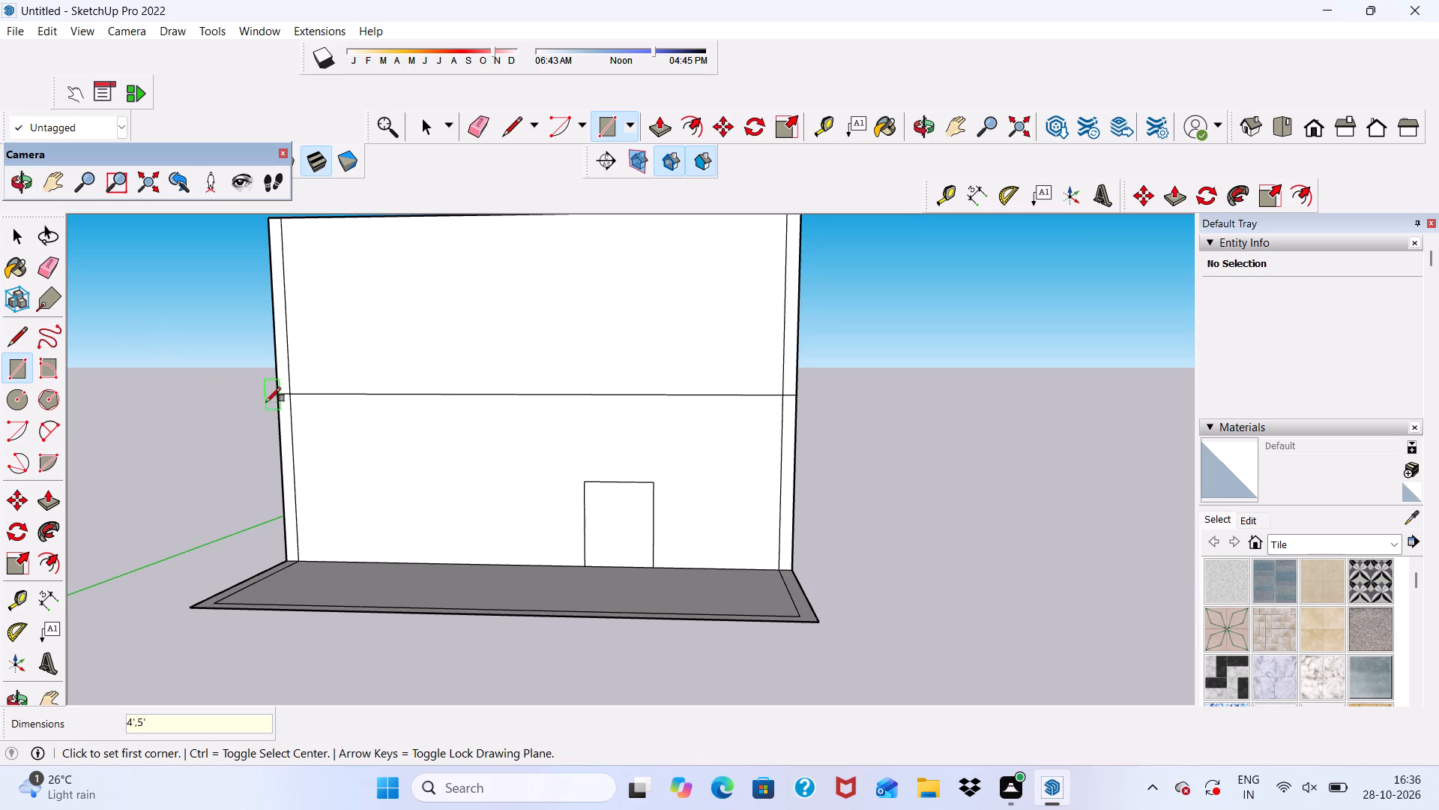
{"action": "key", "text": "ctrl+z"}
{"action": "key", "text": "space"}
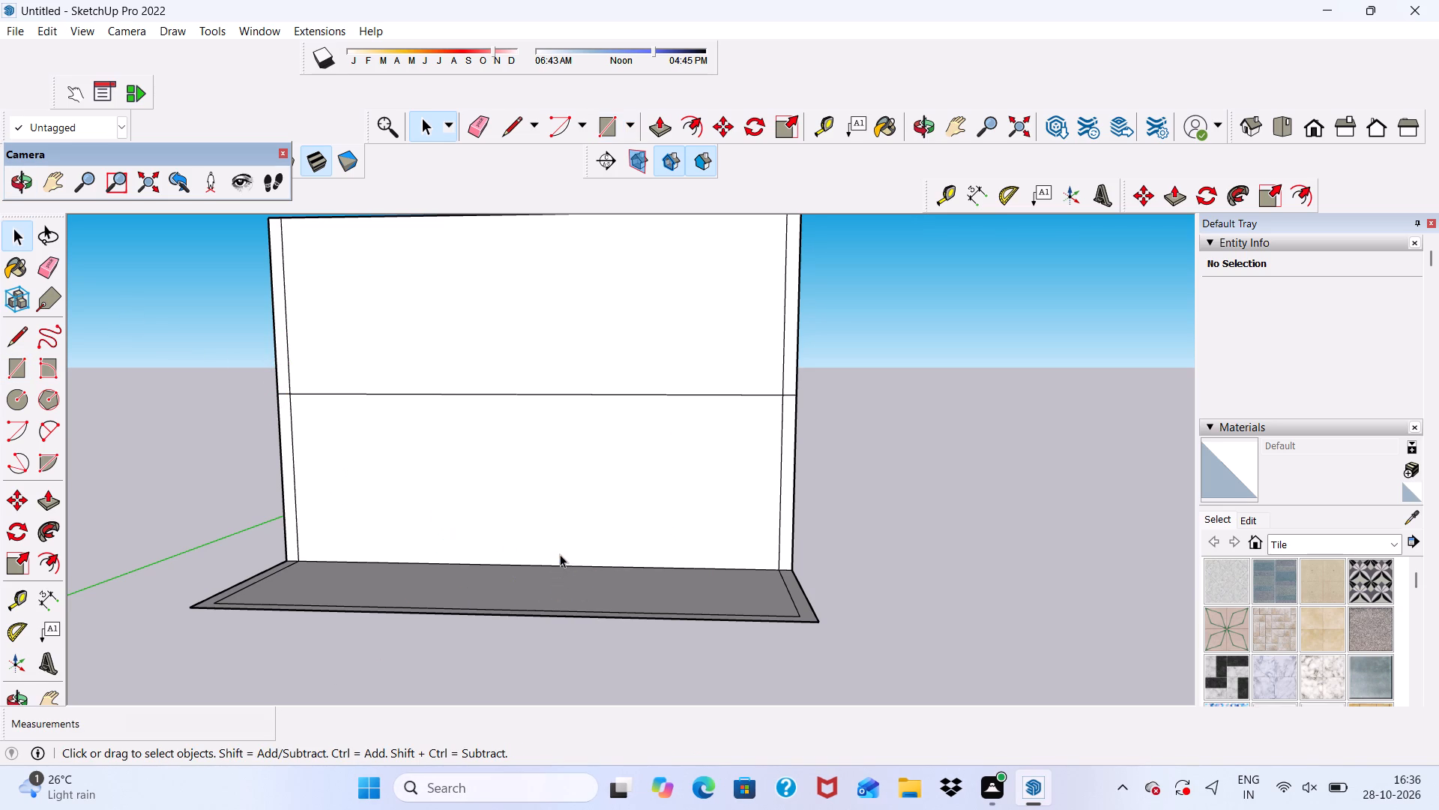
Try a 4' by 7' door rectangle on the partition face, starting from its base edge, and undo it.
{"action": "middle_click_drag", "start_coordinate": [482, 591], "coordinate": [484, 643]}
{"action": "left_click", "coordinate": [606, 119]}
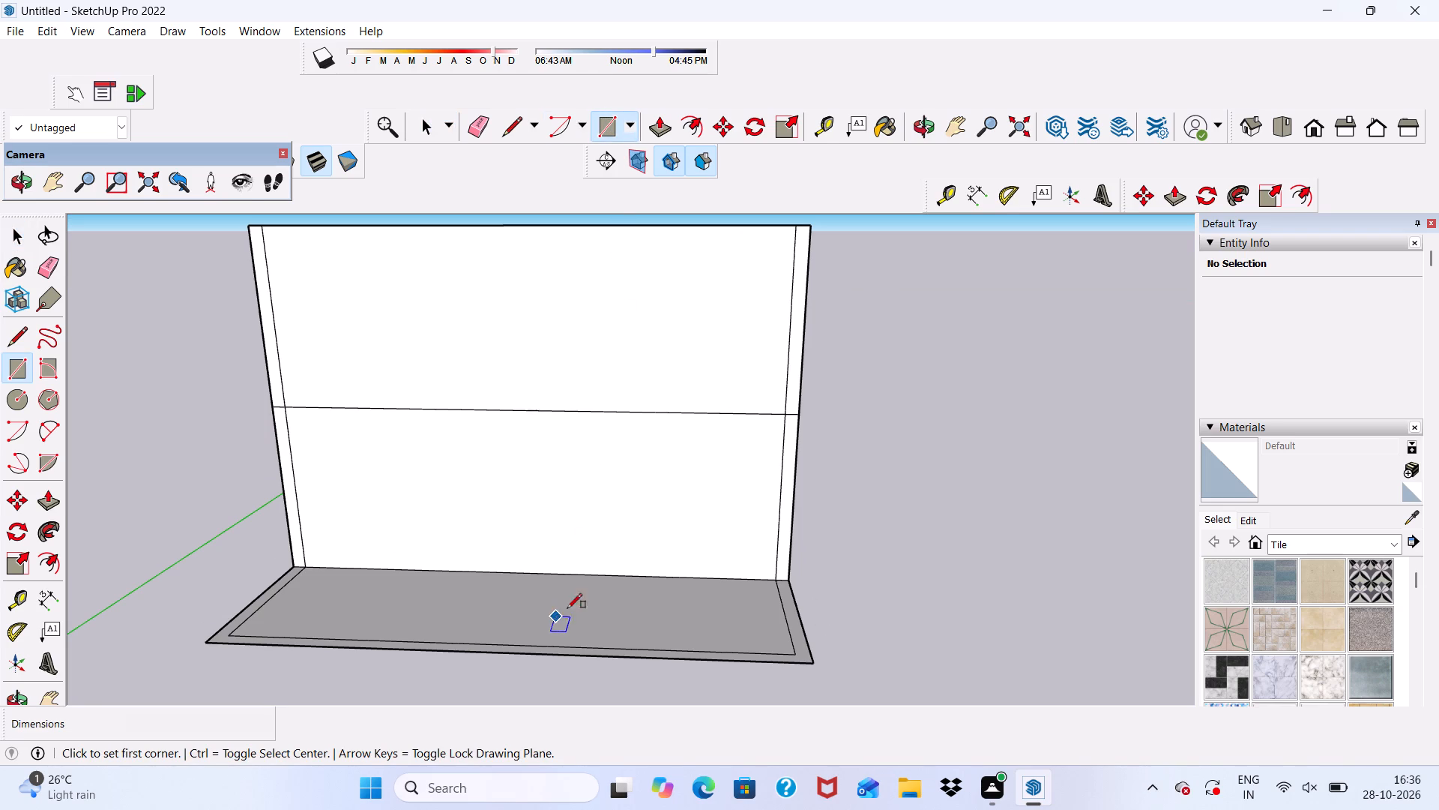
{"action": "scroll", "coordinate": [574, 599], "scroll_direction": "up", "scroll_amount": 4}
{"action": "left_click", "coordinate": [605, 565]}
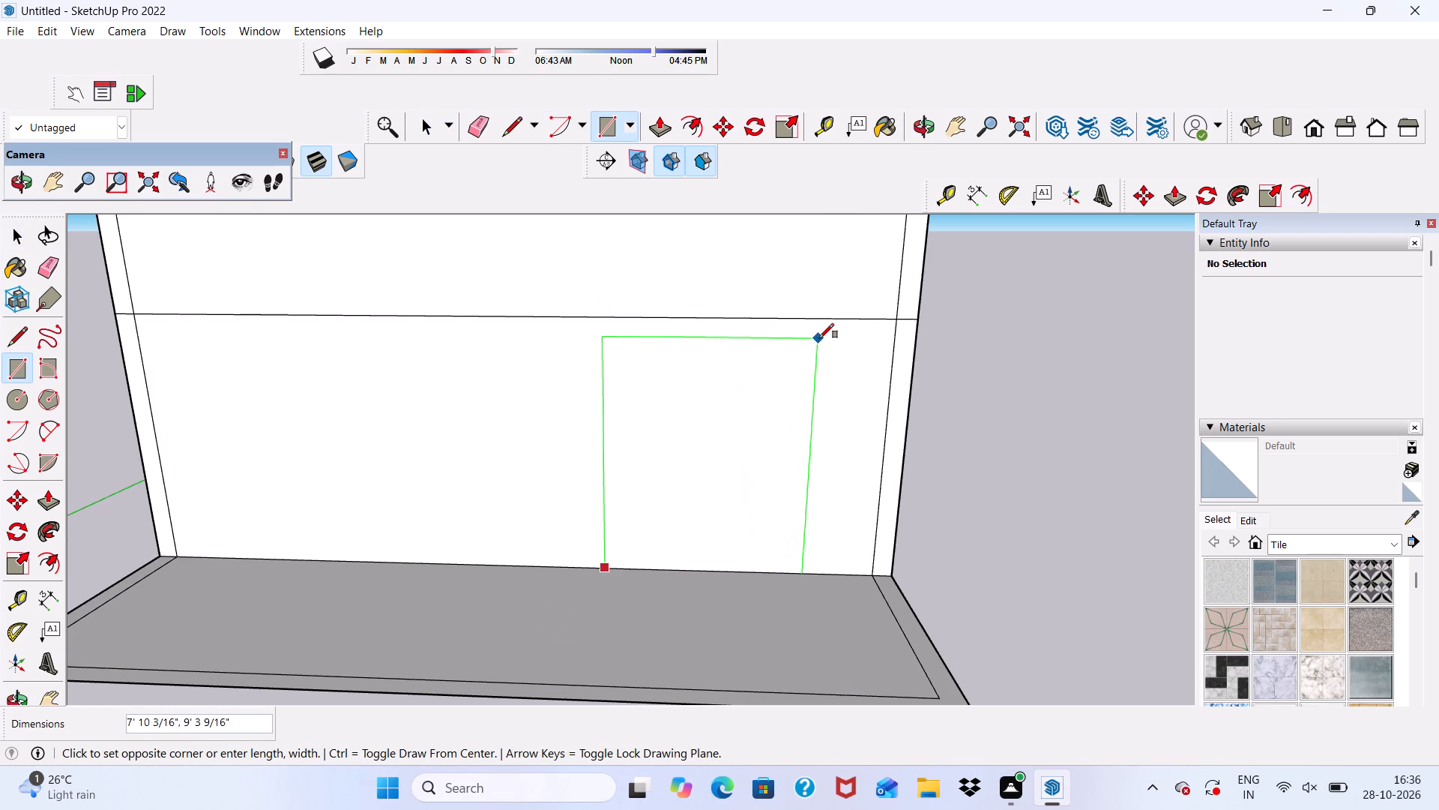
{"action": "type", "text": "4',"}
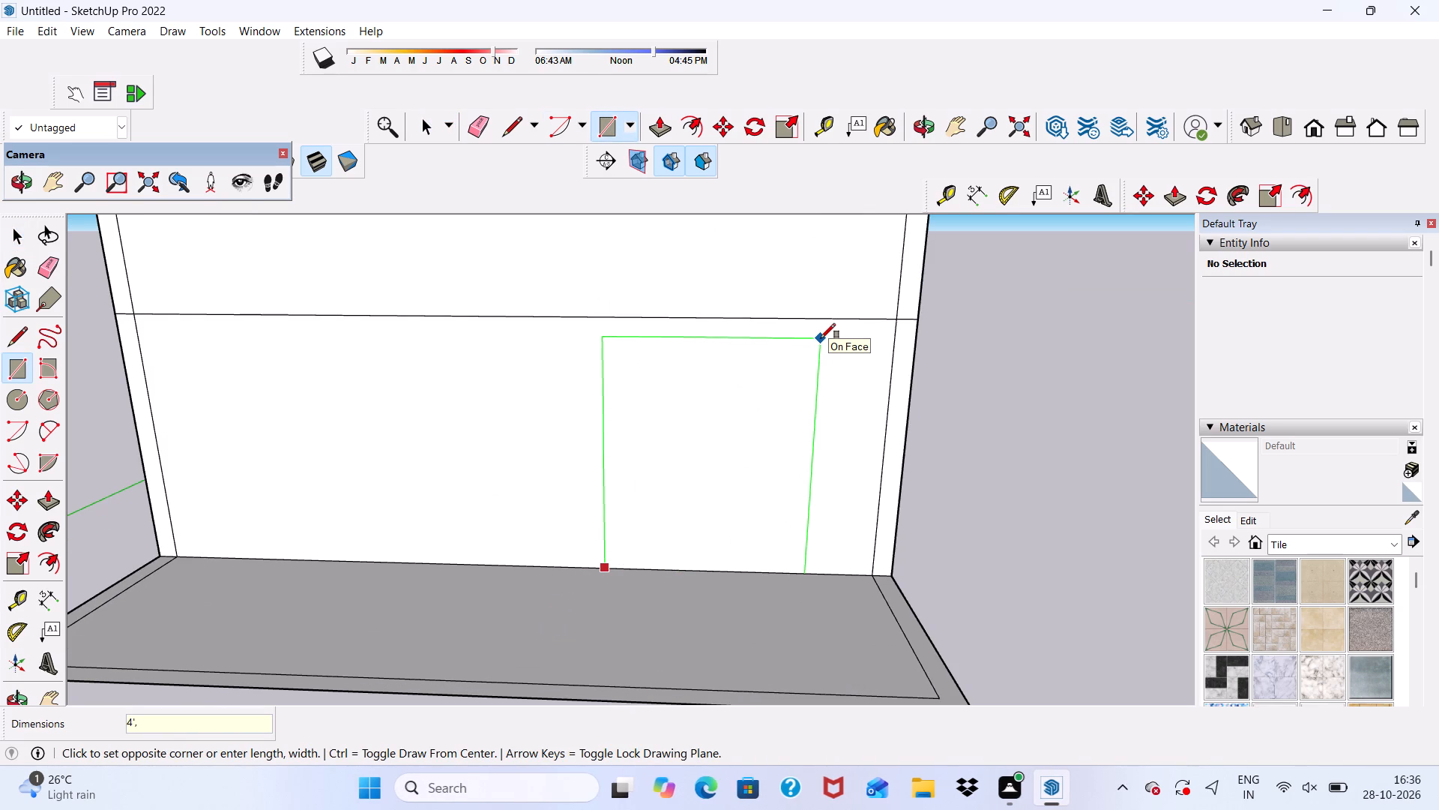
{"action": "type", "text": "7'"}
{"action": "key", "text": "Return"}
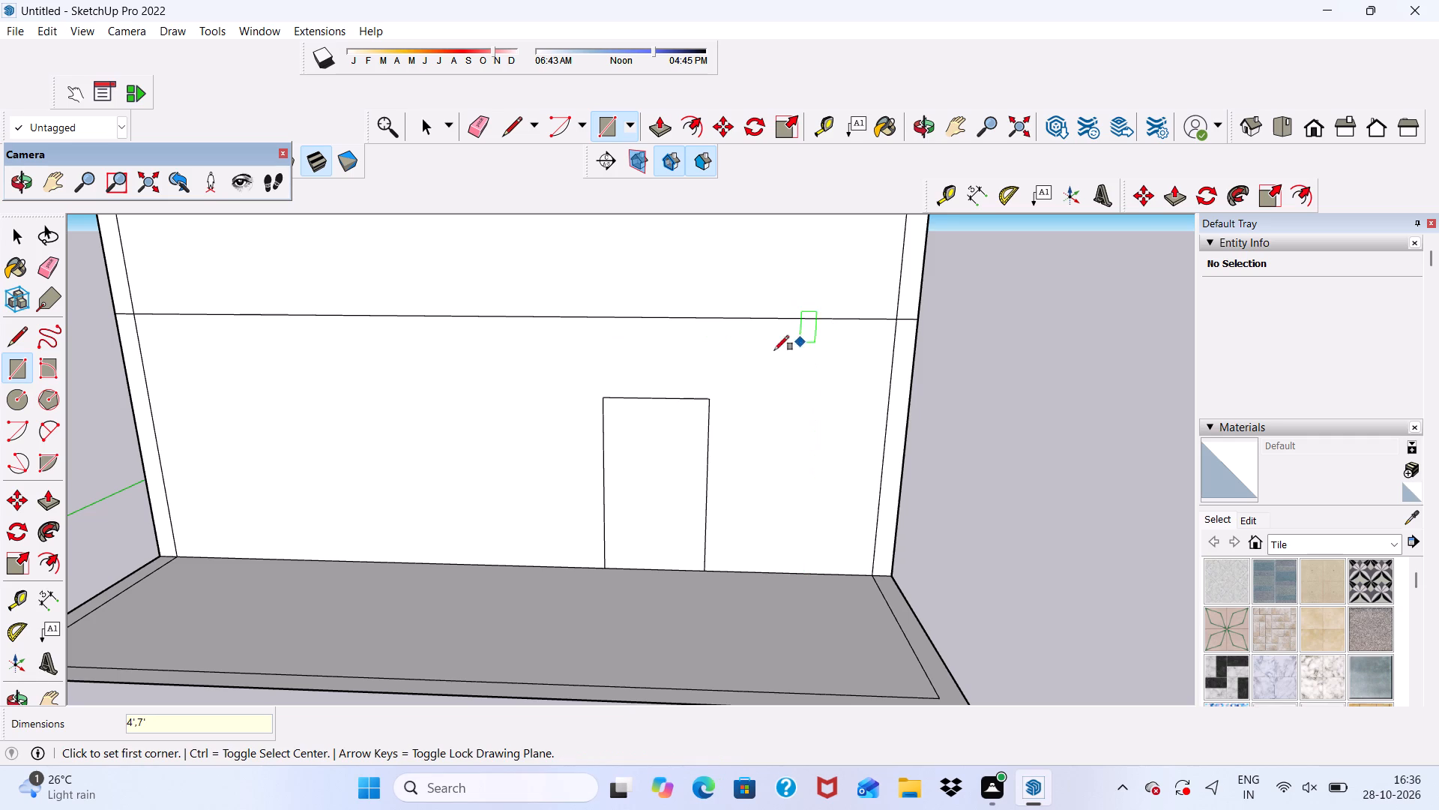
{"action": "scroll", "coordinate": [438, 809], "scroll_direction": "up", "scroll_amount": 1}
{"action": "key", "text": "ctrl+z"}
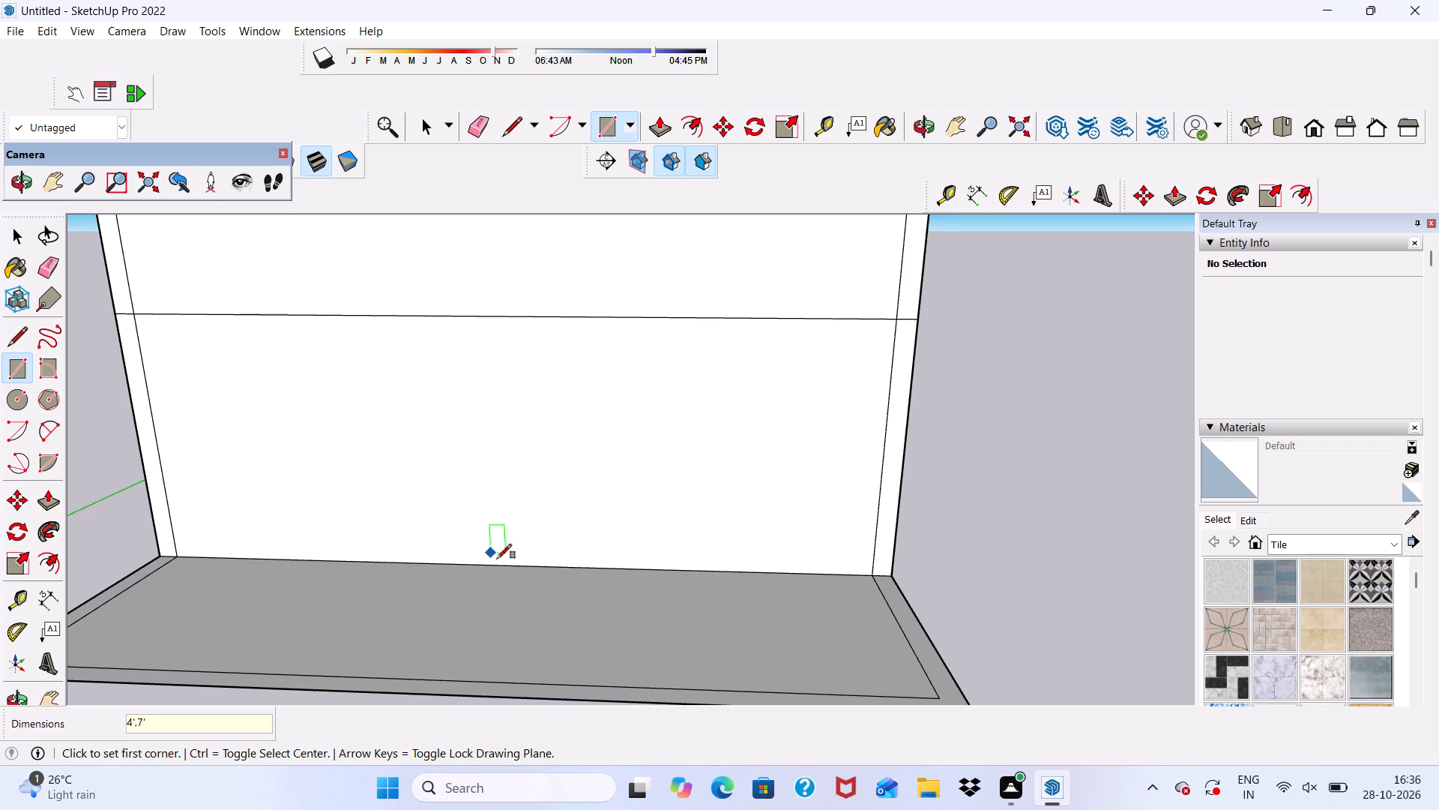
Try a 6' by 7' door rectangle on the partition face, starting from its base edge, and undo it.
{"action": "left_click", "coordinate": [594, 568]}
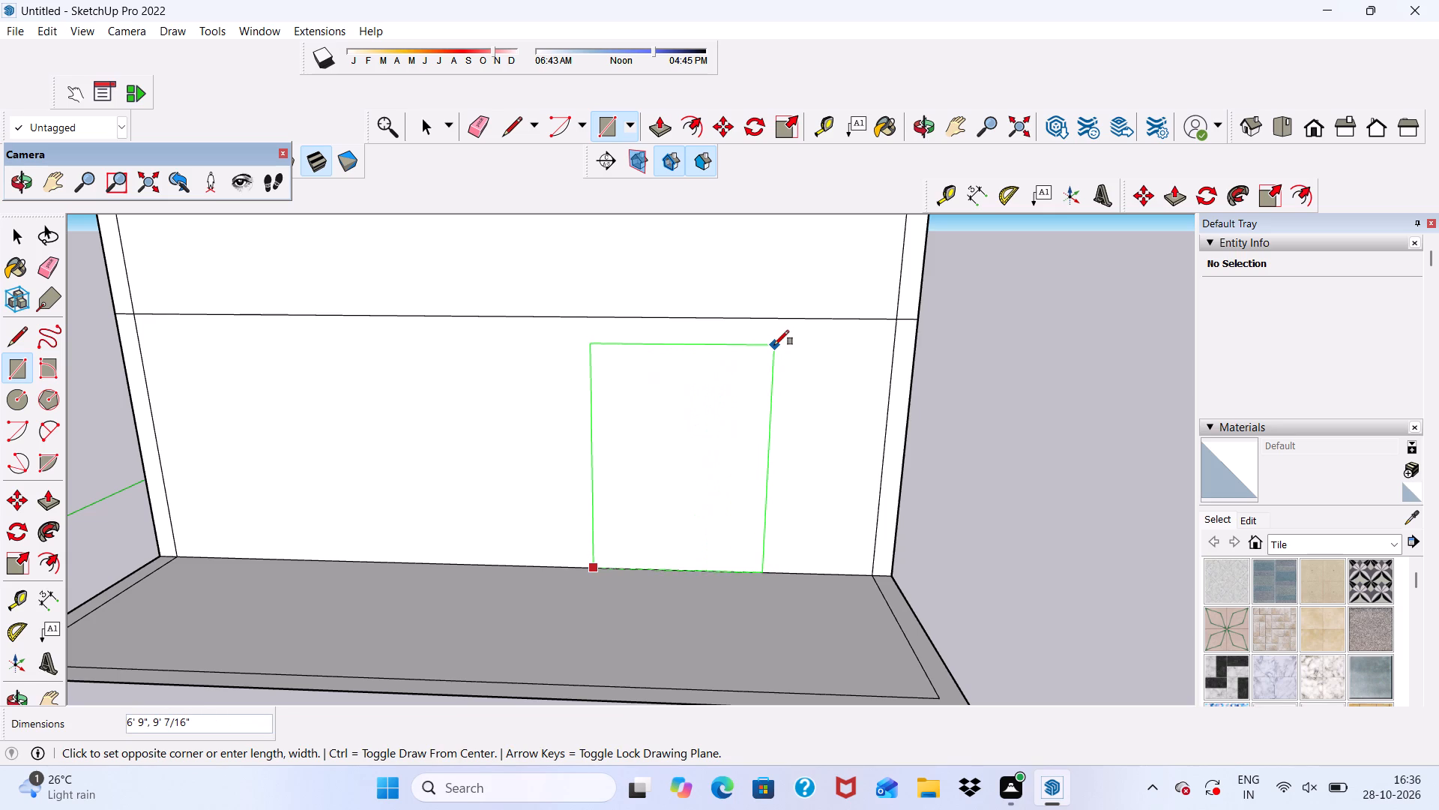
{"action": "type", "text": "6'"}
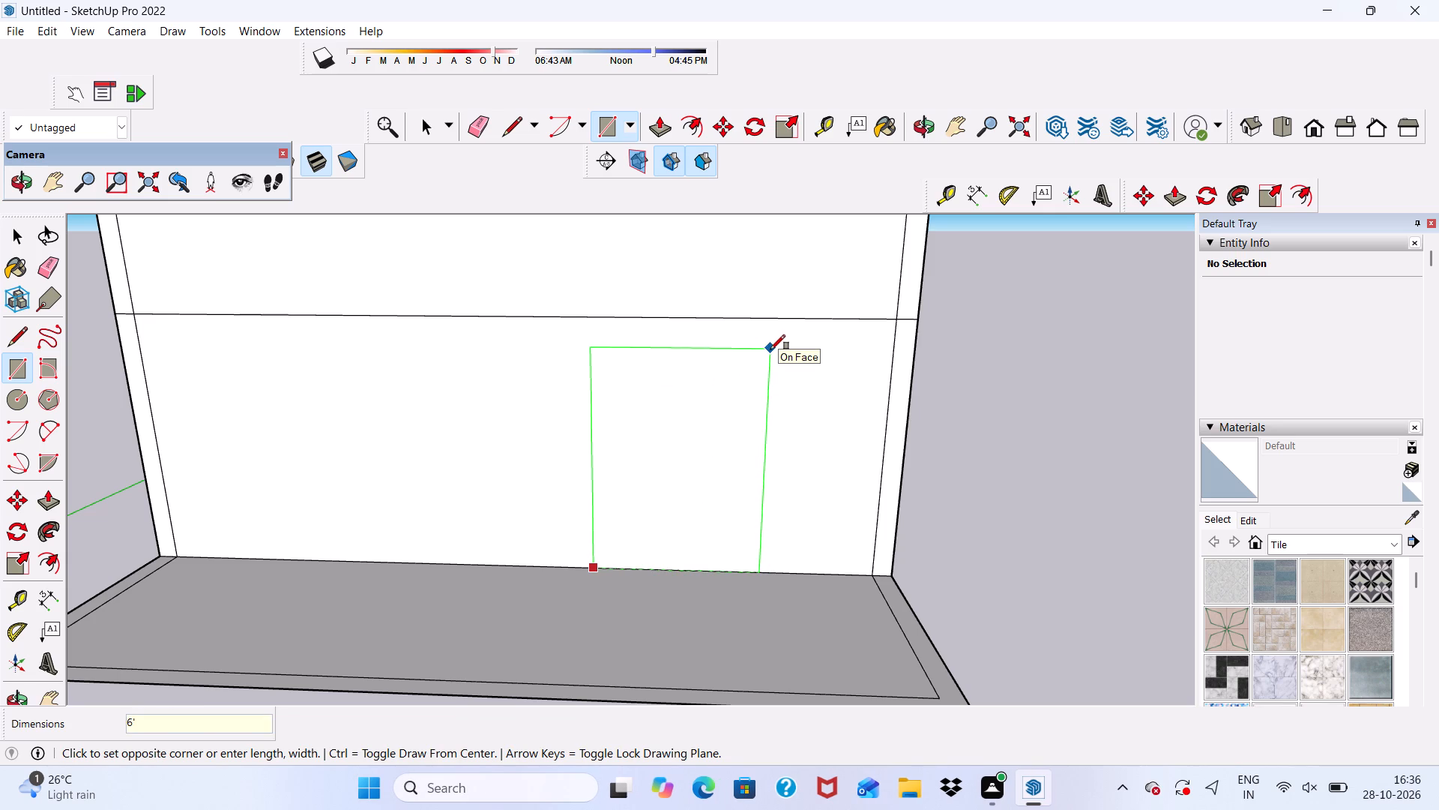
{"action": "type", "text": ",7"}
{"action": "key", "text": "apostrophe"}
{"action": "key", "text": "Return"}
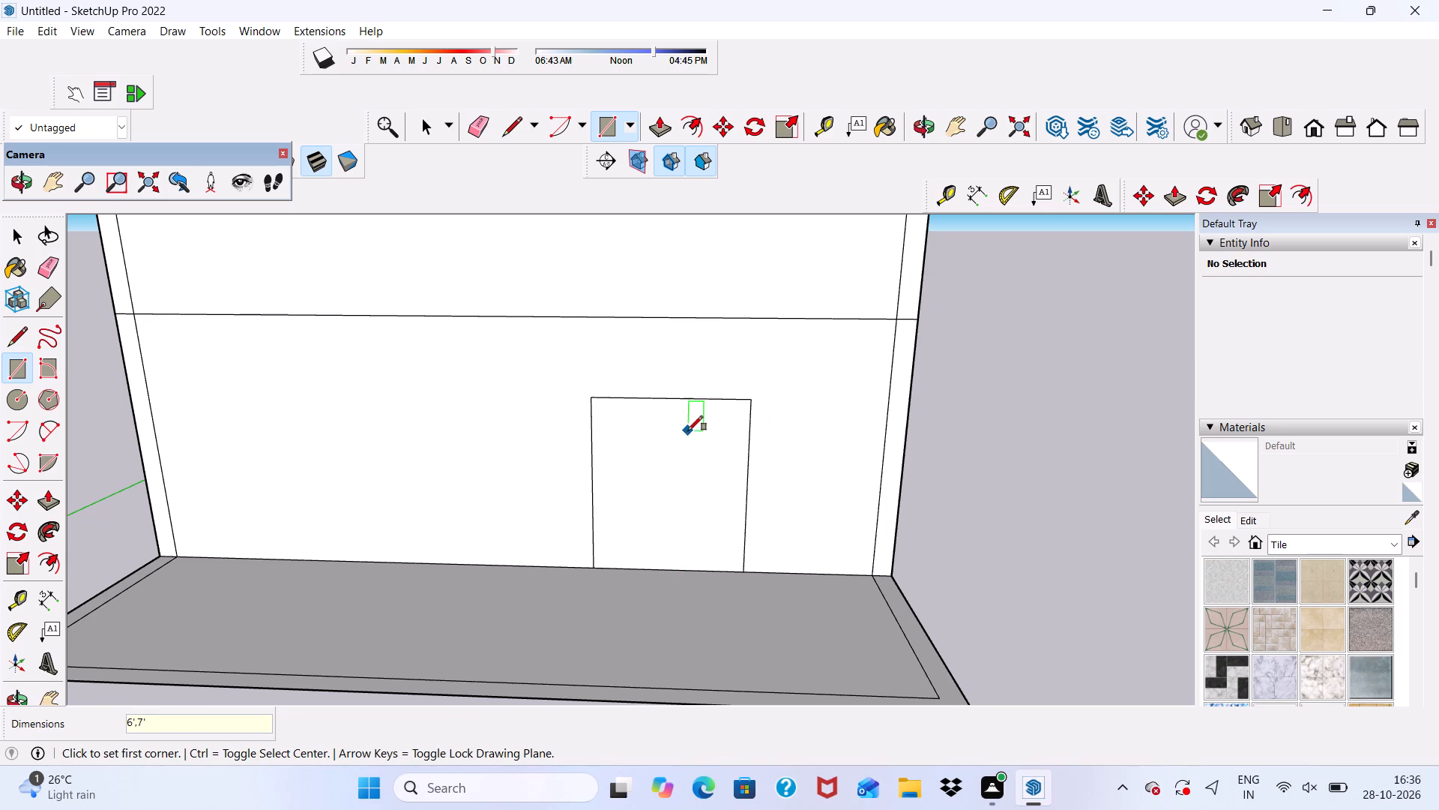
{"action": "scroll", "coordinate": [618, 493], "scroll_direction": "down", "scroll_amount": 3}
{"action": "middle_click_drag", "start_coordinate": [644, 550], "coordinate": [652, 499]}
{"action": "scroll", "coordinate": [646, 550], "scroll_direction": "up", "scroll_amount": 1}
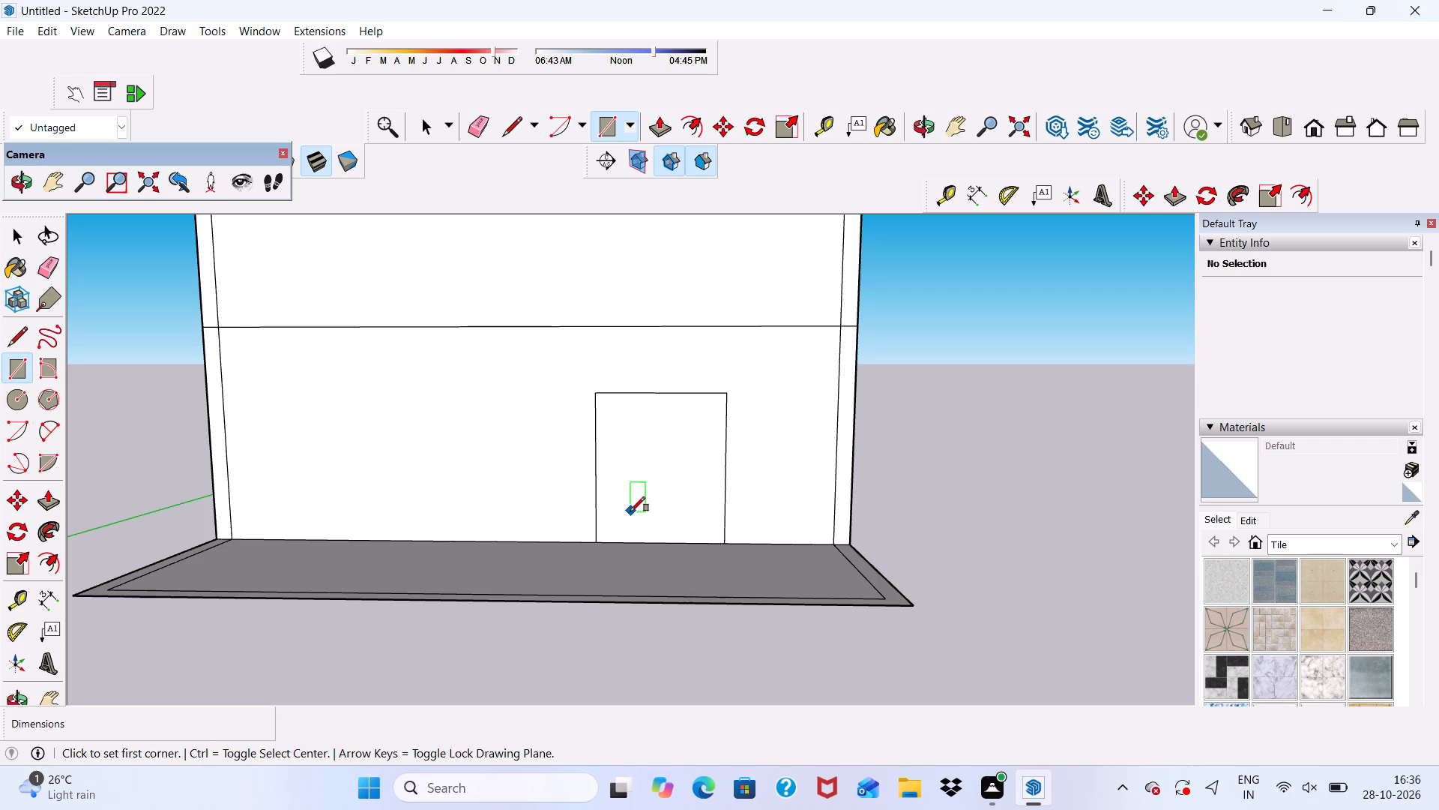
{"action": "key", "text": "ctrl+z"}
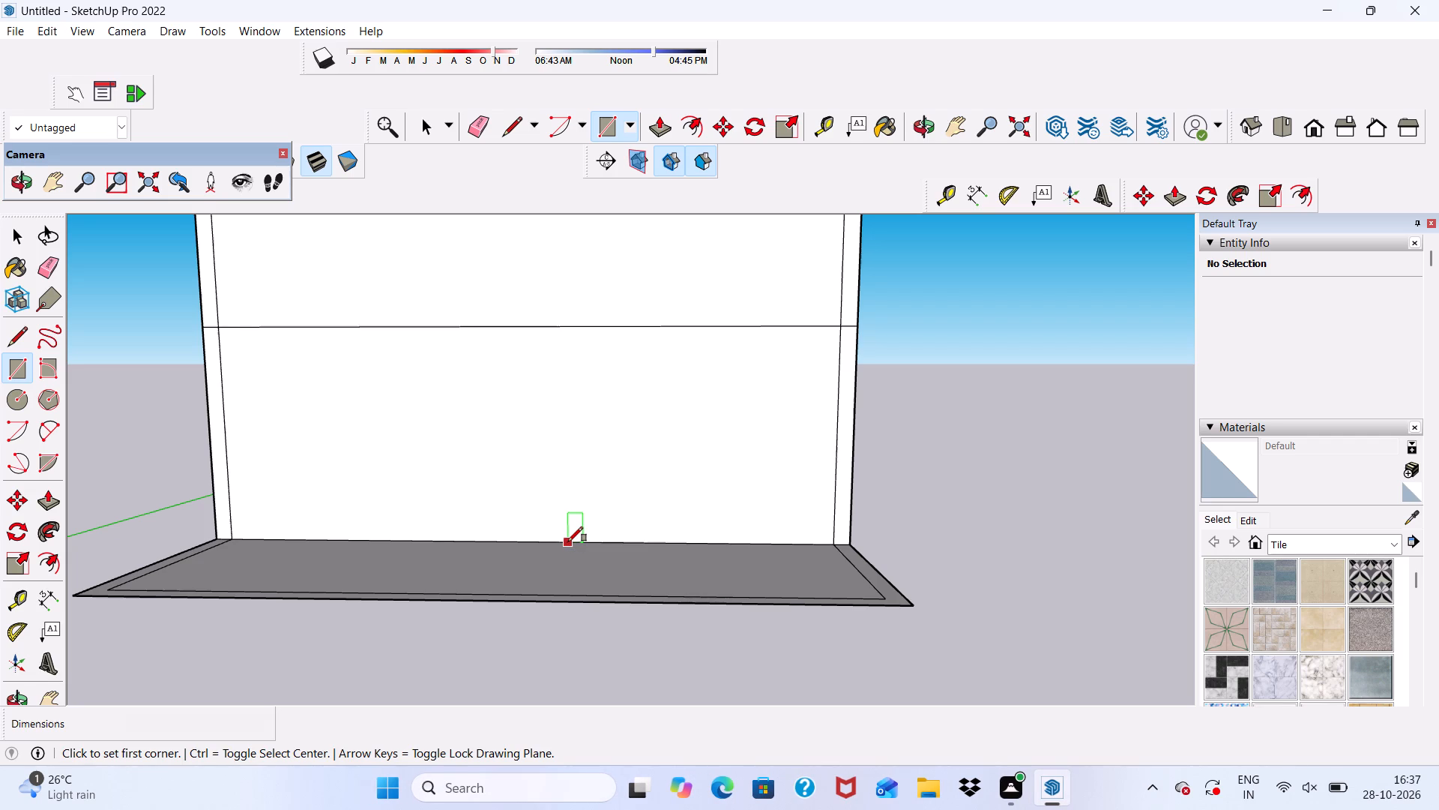
Draw a 5' by 7' door rectangle on the partition face, starting from its base edge.
{"action": "left_click", "coordinate": [568, 541]}
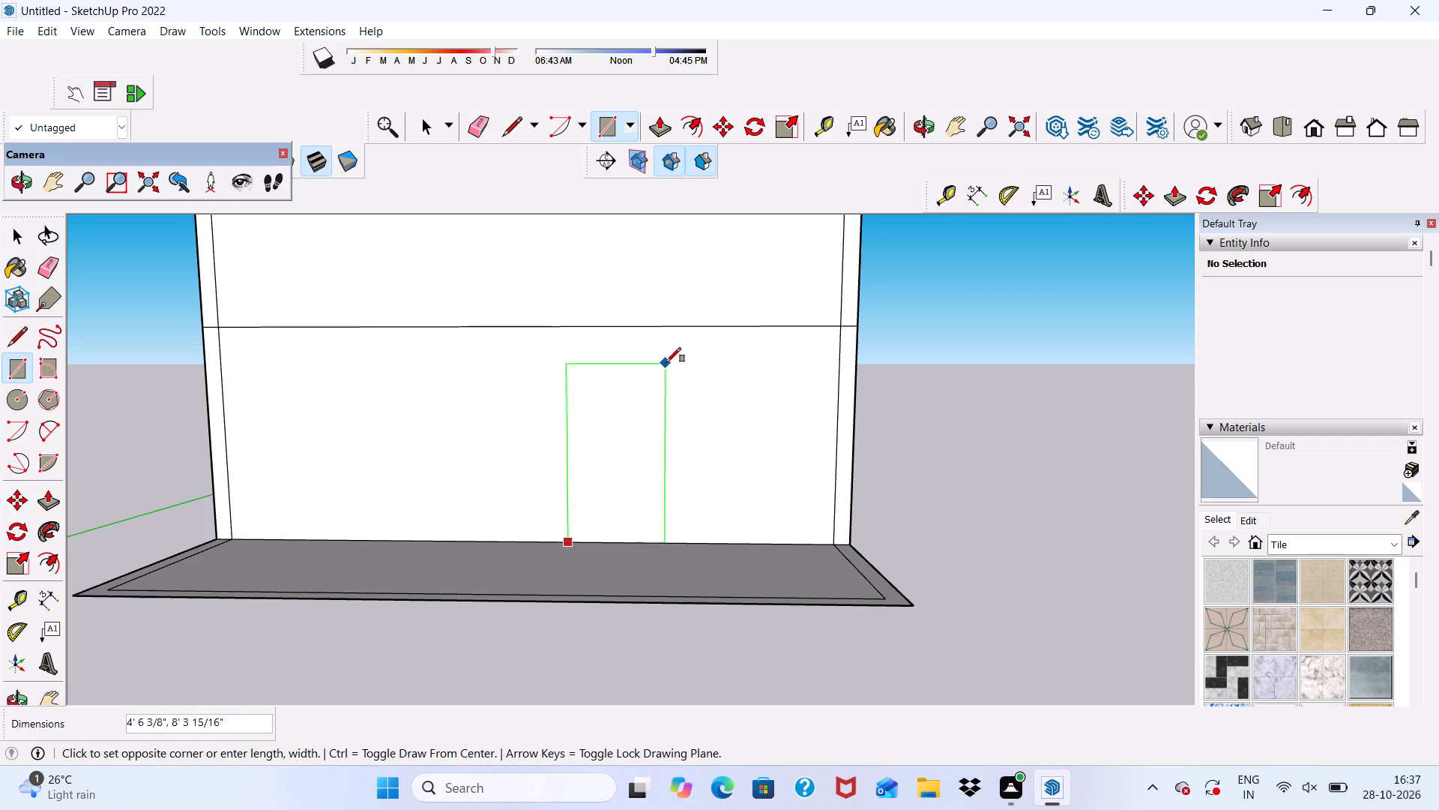
{"action": "type", "text": "5',7'"}
{"action": "key", "text": "Return"}
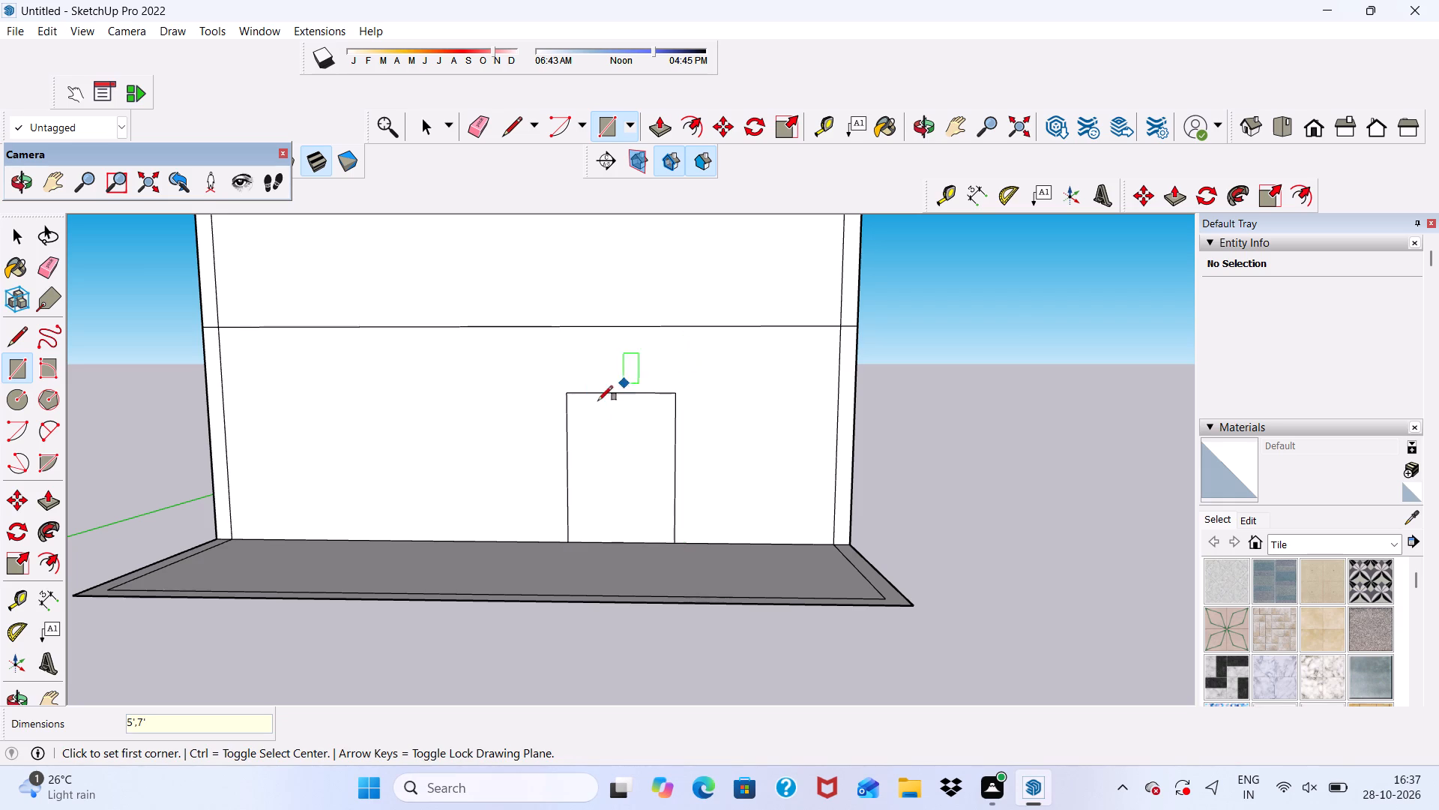
Offset the door rectangle's outline 6" inward to form the frame.
{"action": "scroll", "coordinate": [343, 526], "scroll_direction": "up", "scroll_amount": 3}
{"action": "scroll", "coordinate": [494, 583], "scroll_direction": "down", "scroll_amount": 6}
{"action": "middle_click_drag", "start_coordinate": [777, 397], "coordinate": [750, 409]}
{"action": "scroll", "coordinate": [777, 398], "scroll_direction": "up", "scroll_amount": 1}
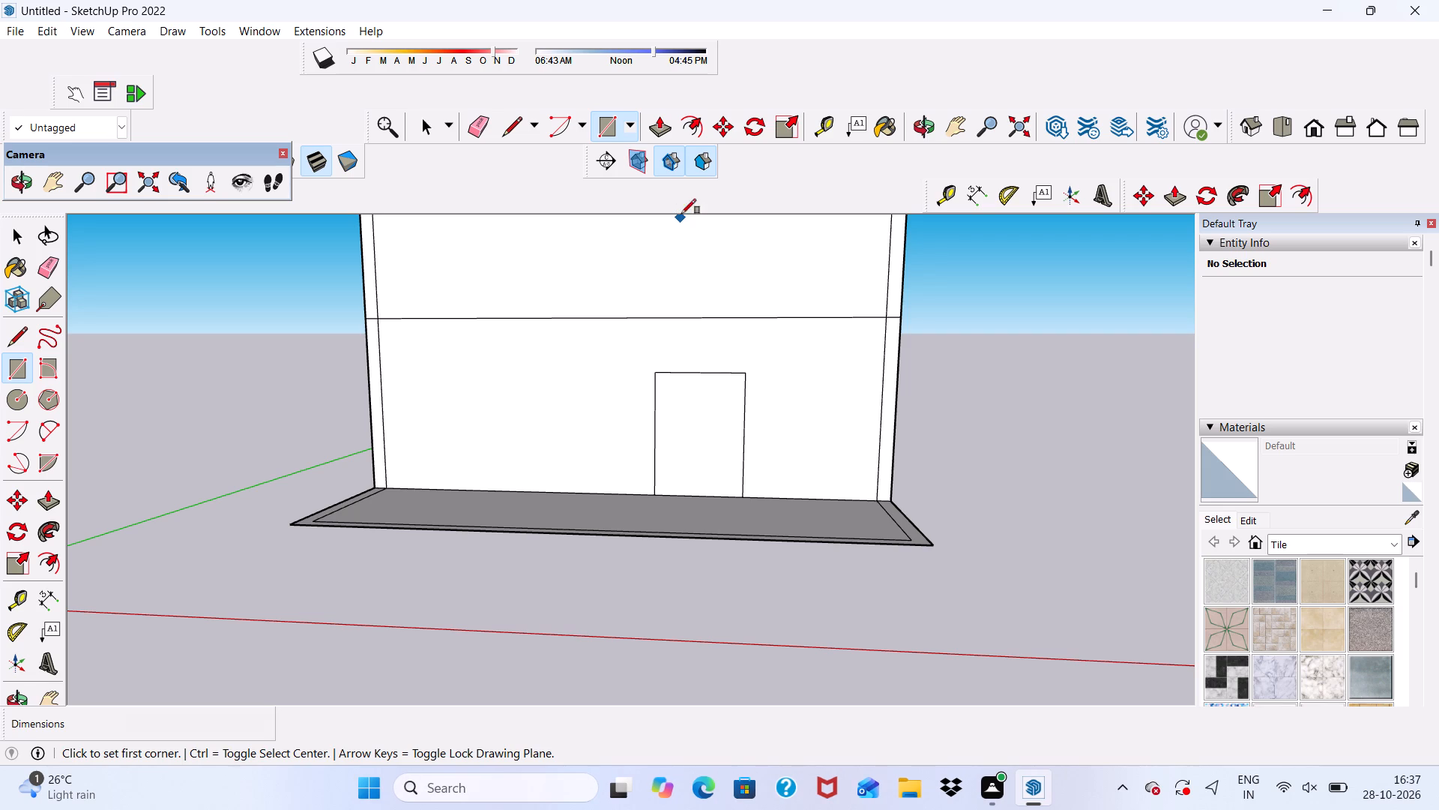
{"action": "left_click", "coordinate": [693, 122]}
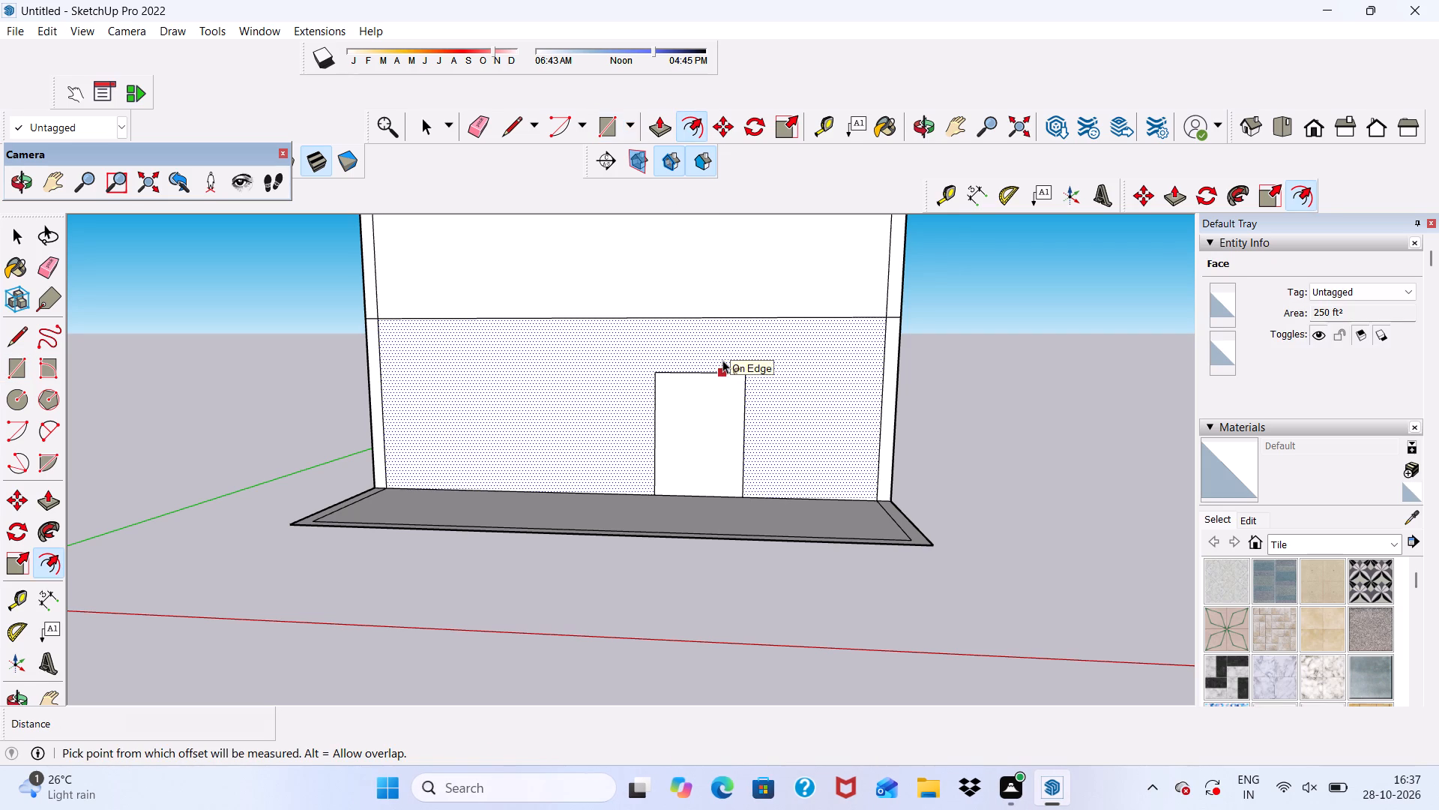
{"action": "left_click", "coordinate": [678, 412]}
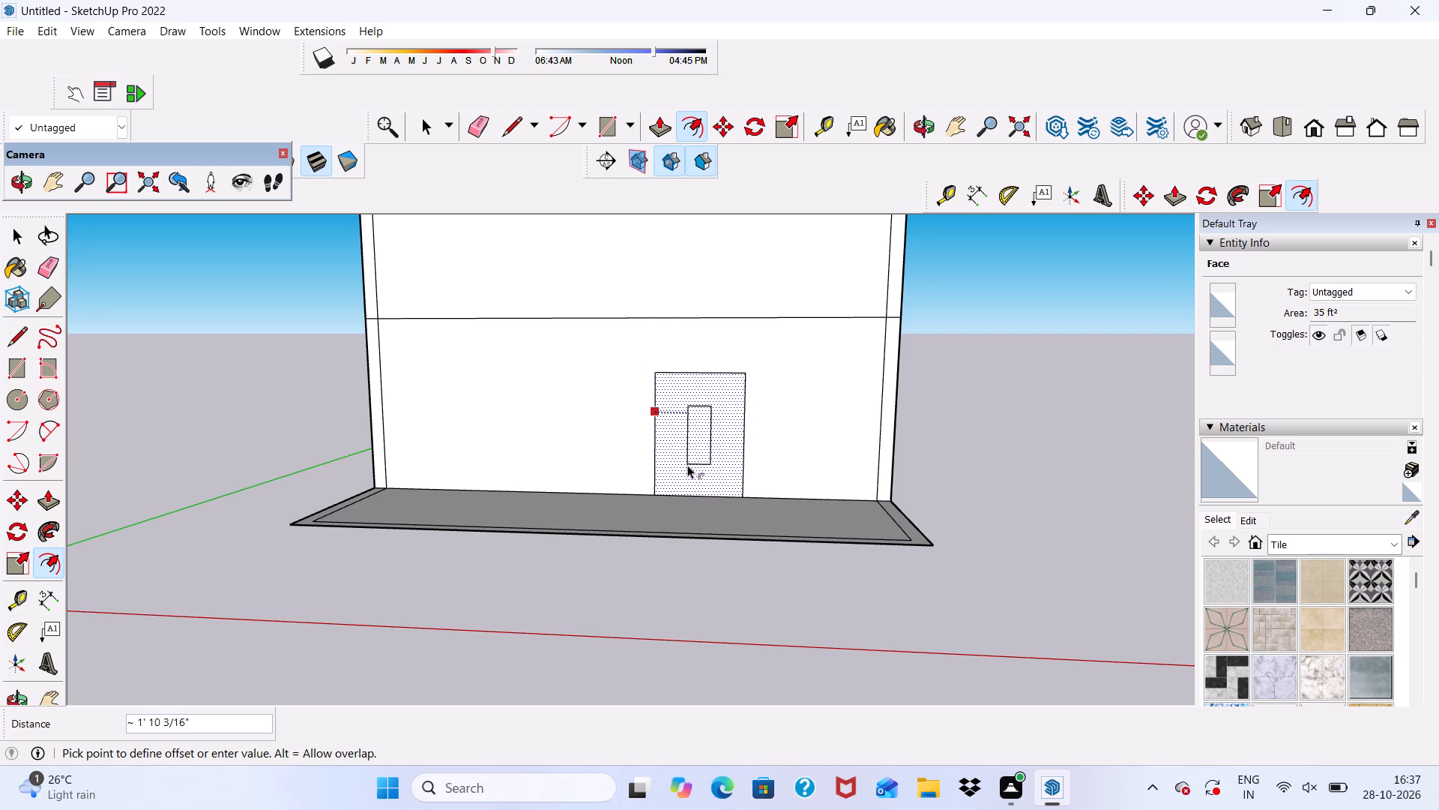
{"action": "key", "text": "6"}
{"action": "key", "text": "shift+quotedbl"}
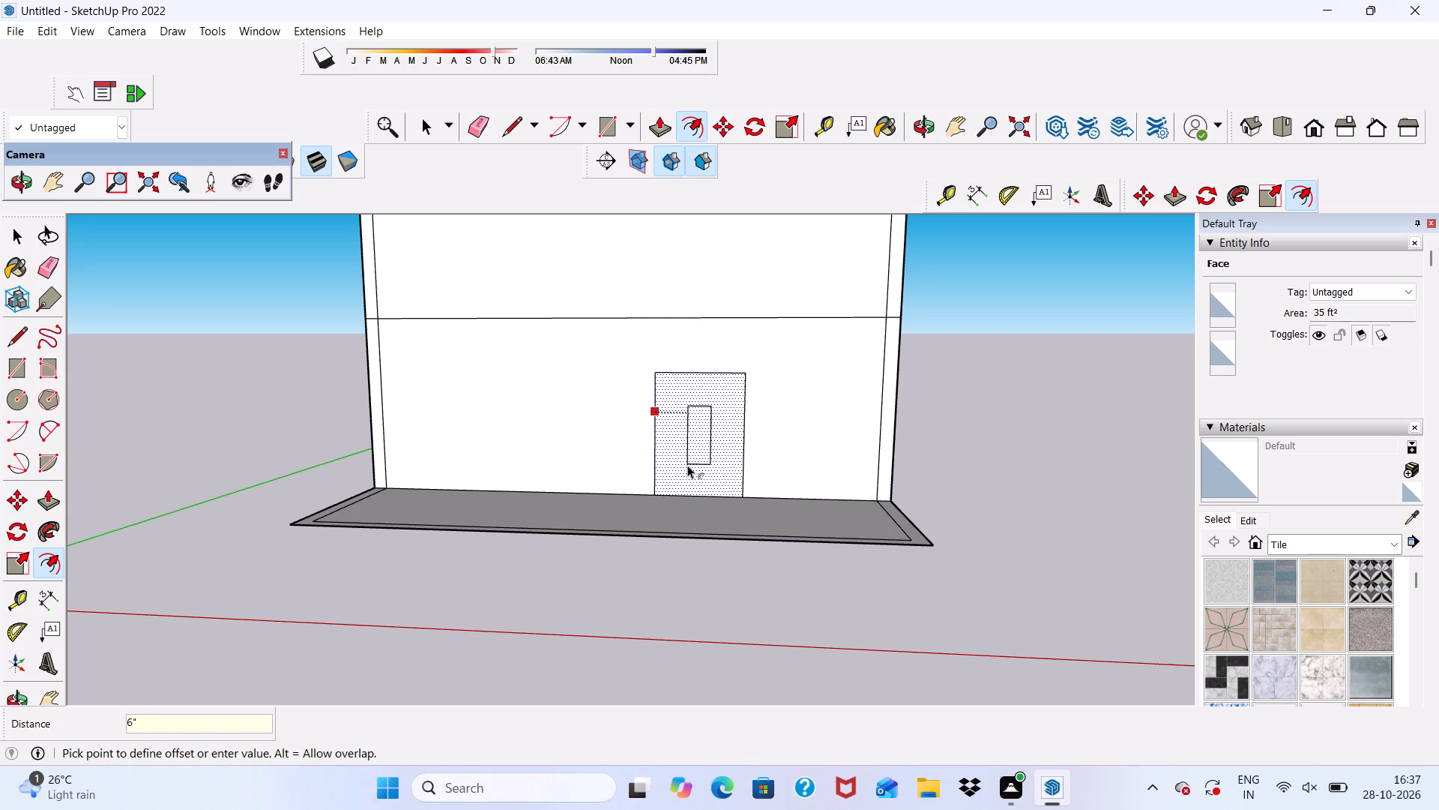
{"action": "key", "text": "Return"}
Place a vertical guide through the middle of the door, about 2' from the frame's inner side edge.
{"action": "scroll", "coordinate": [680, 558], "scroll_direction": "up", "scroll_amount": 1}
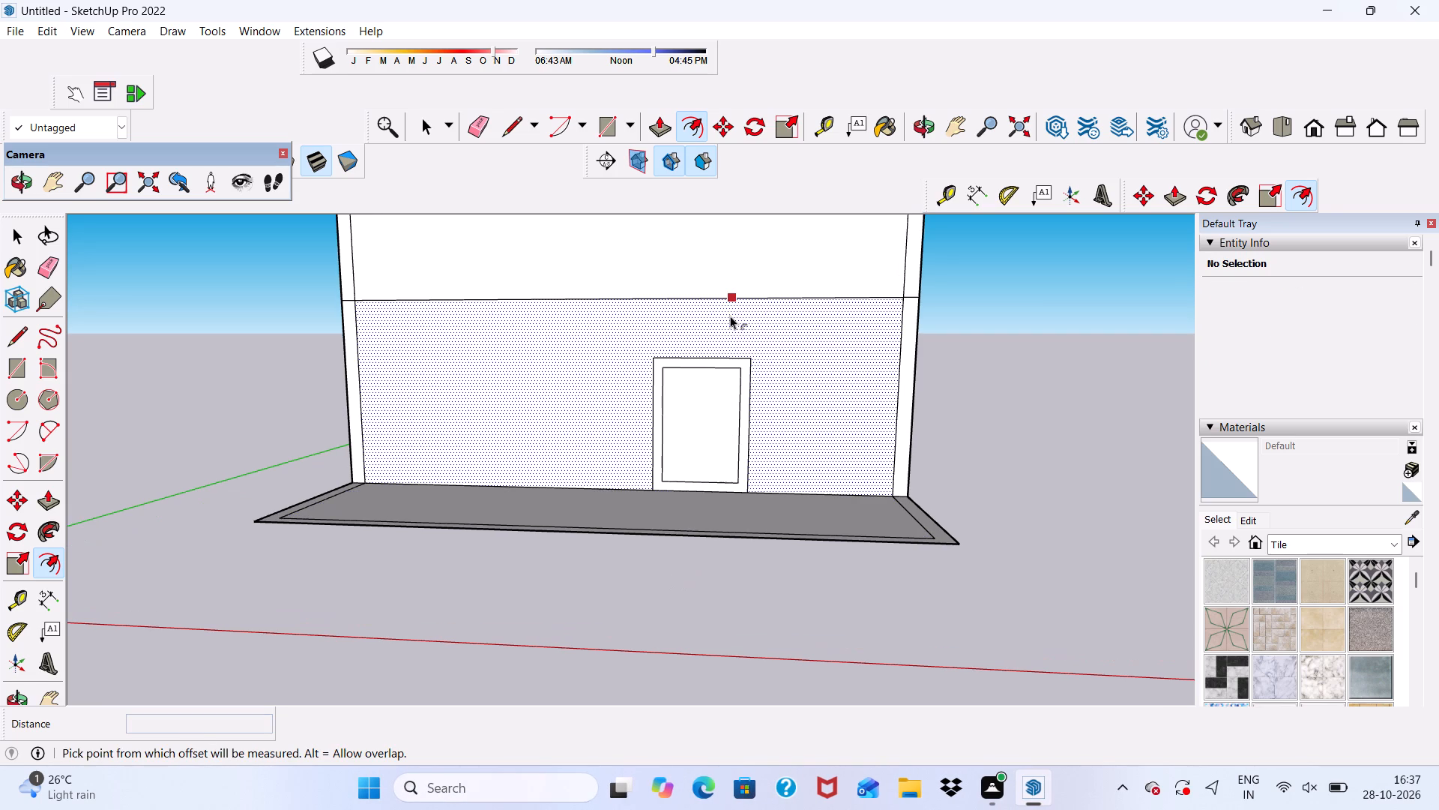
{"action": "scroll", "coordinate": [716, 319], "scroll_direction": "up", "scroll_amount": 2}
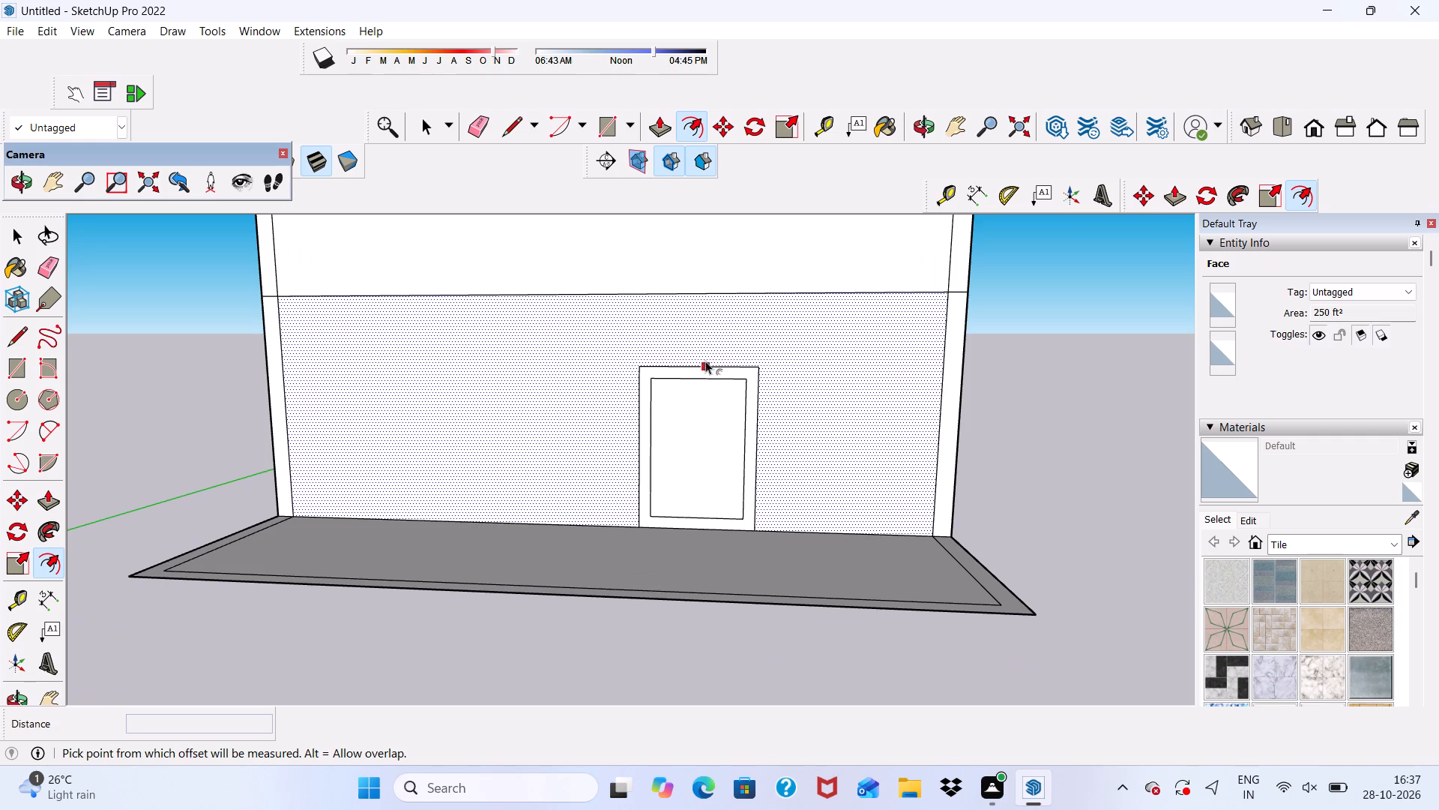
{"action": "left_click", "coordinate": [824, 118]}
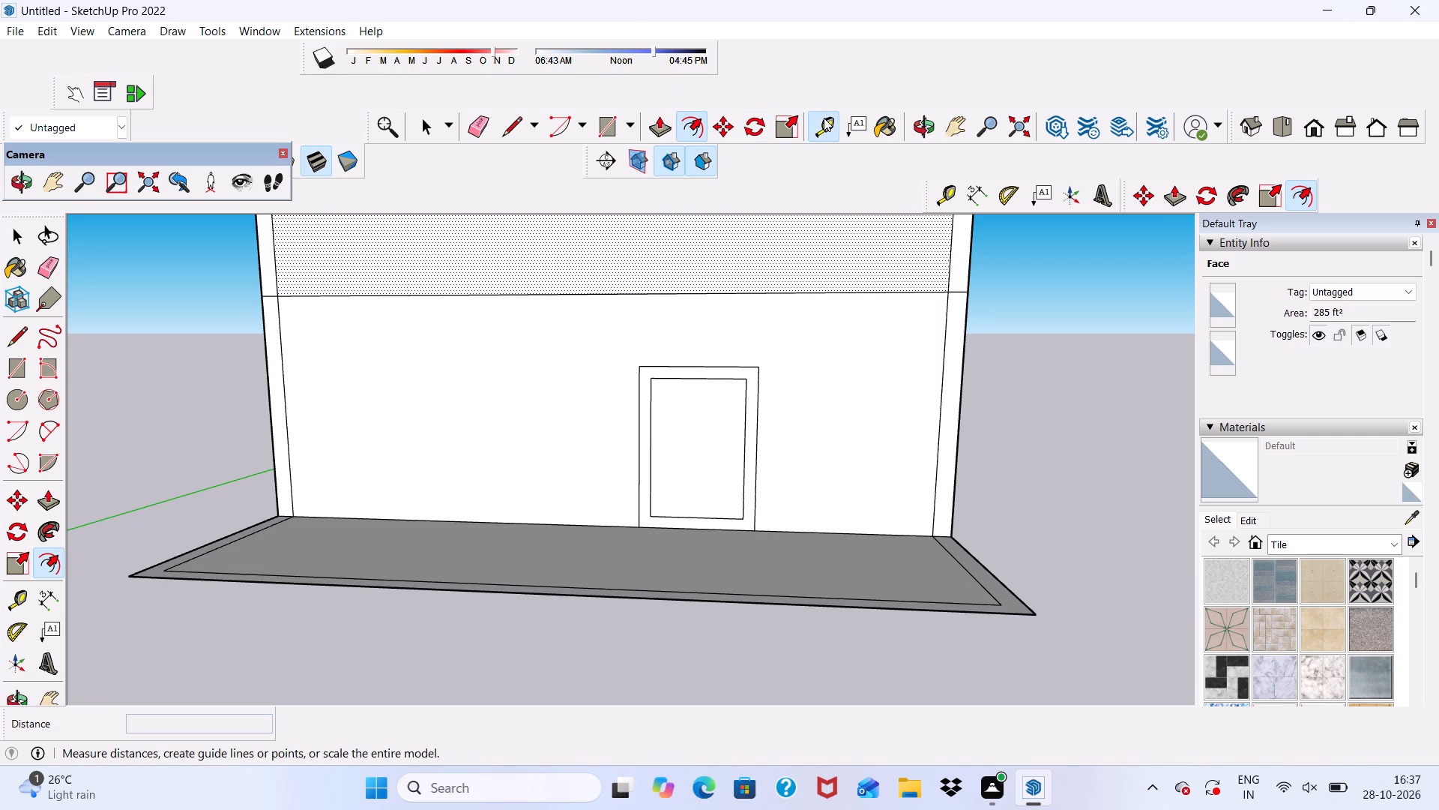
{"action": "left_click", "coordinate": [654, 426]}
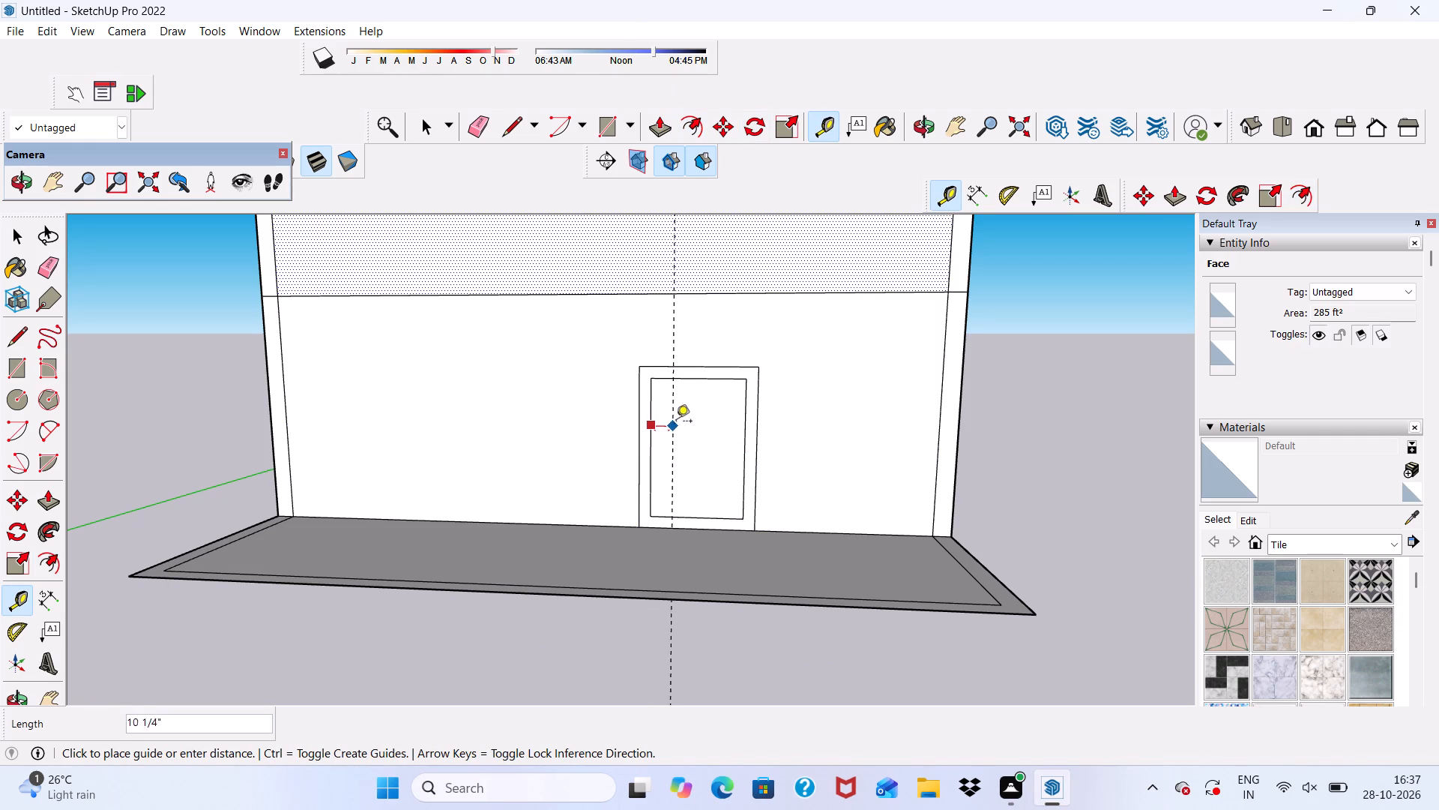
{"action": "left_click", "coordinate": [696, 375]}
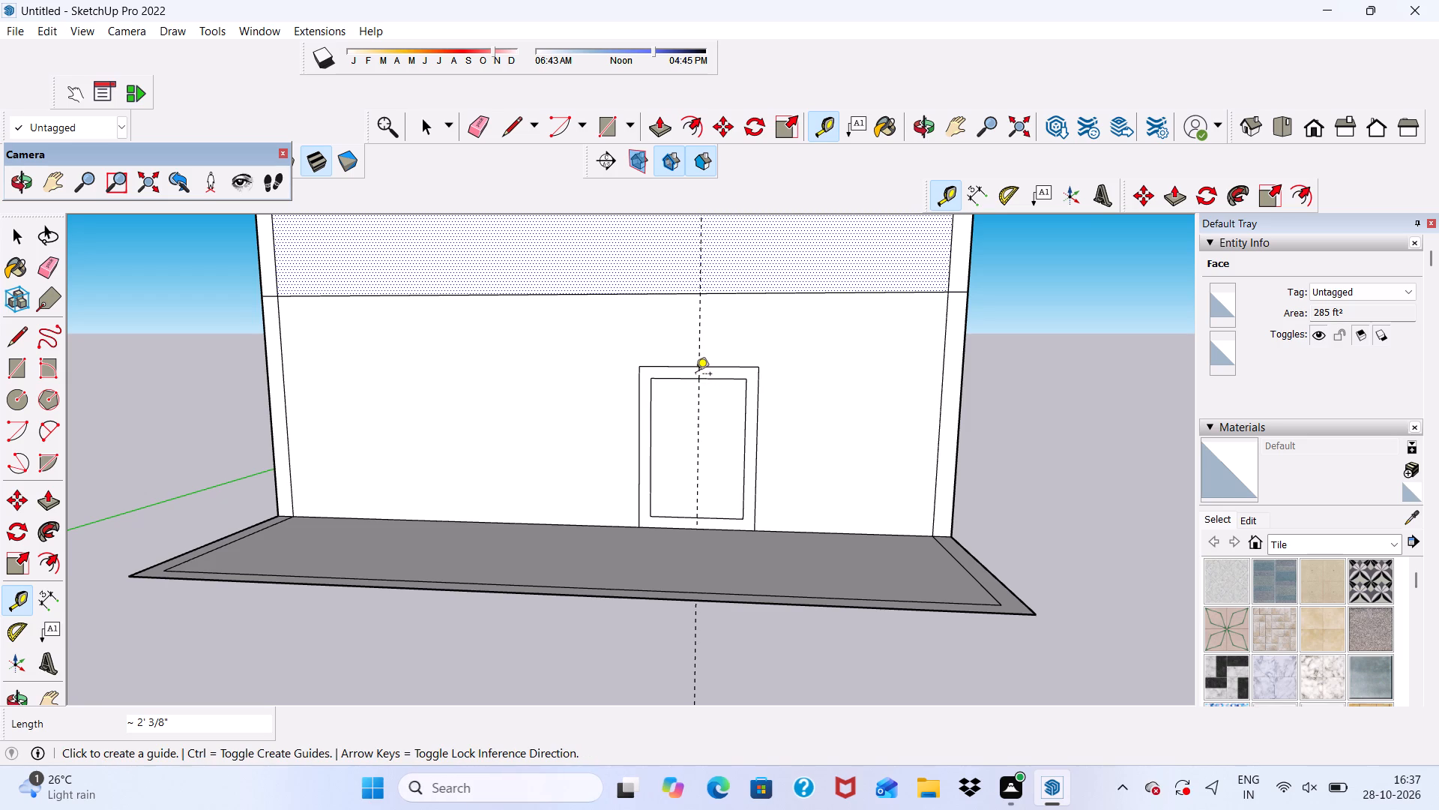
Add two vertical guides, one 3" to each side of the door's centre guide.
{"action": "scroll", "coordinate": [696, 412], "scroll_direction": "up", "scroll_amount": 3}
{"action": "left_click", "coordinate": [697, 412]}
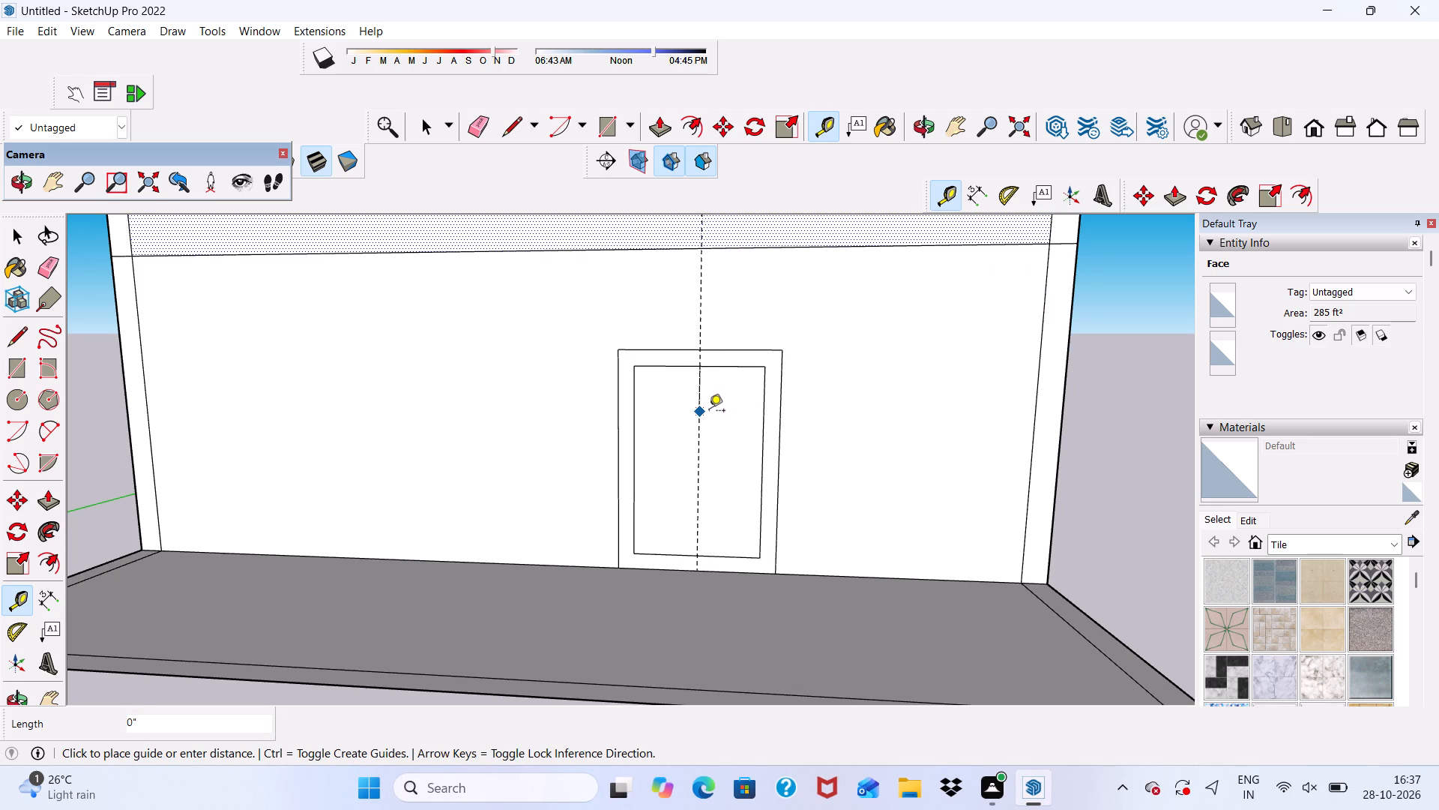
{"action": "key", "text": "3"}
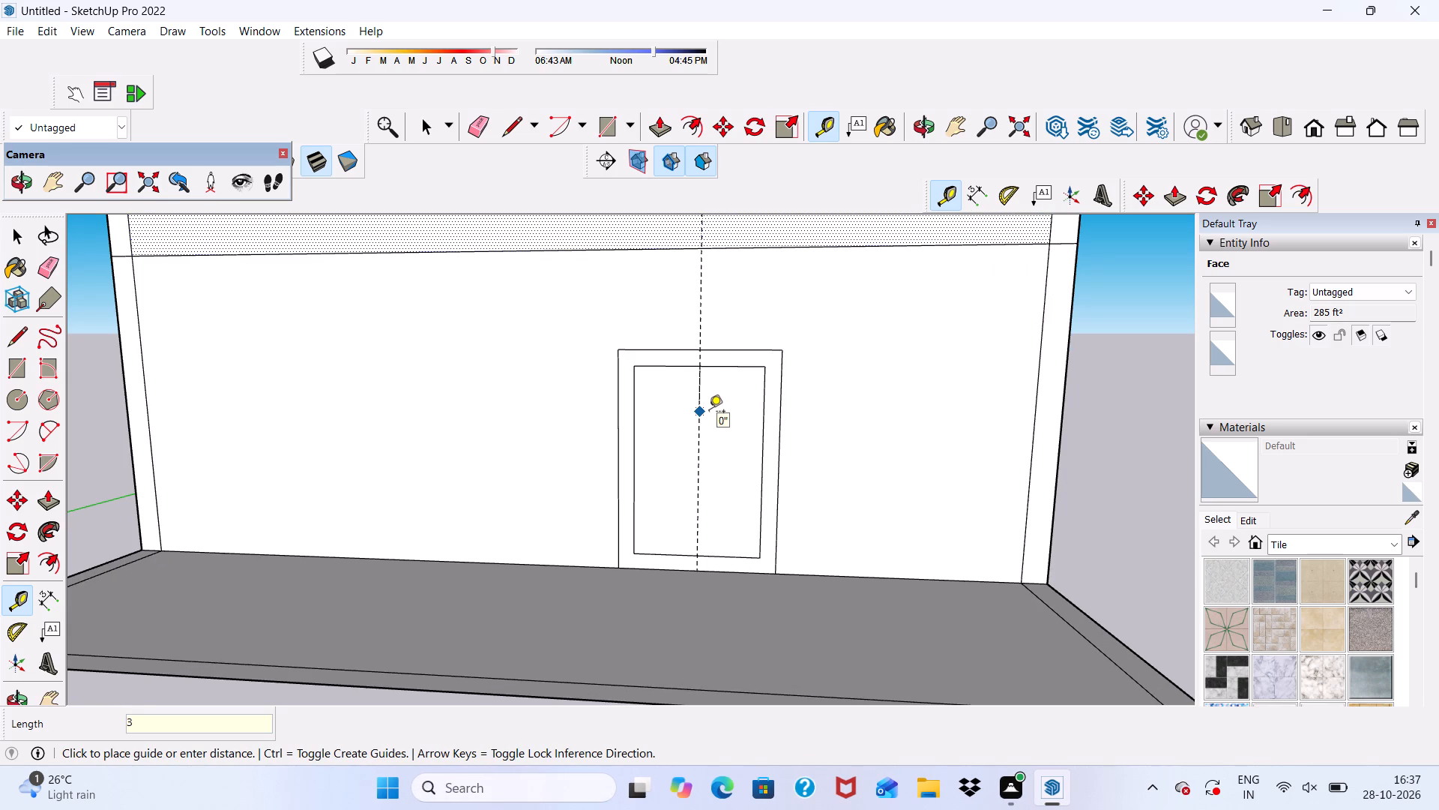
{"action": "key", "text": "shift+quotedbl"}
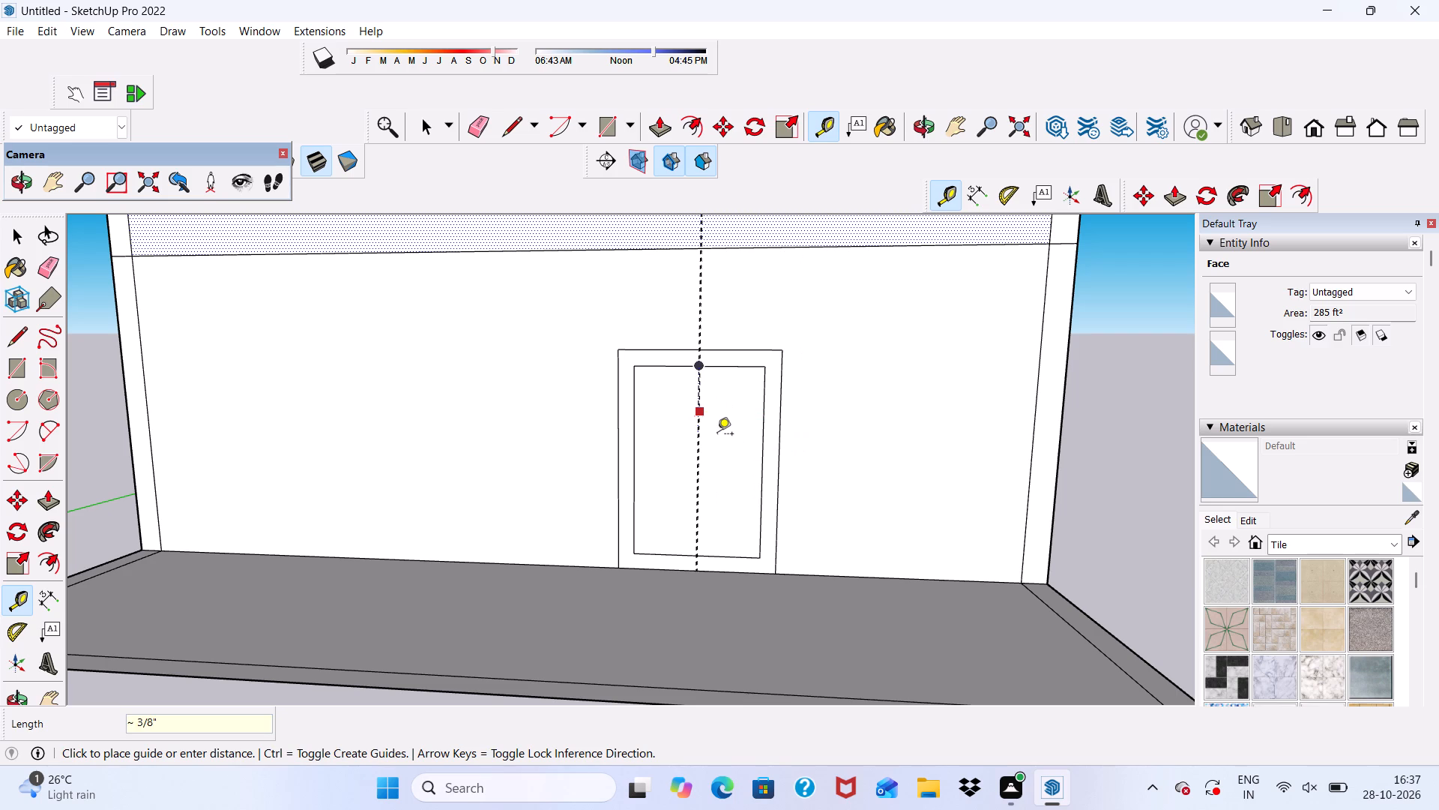
{"action": "key", "text": "3"}
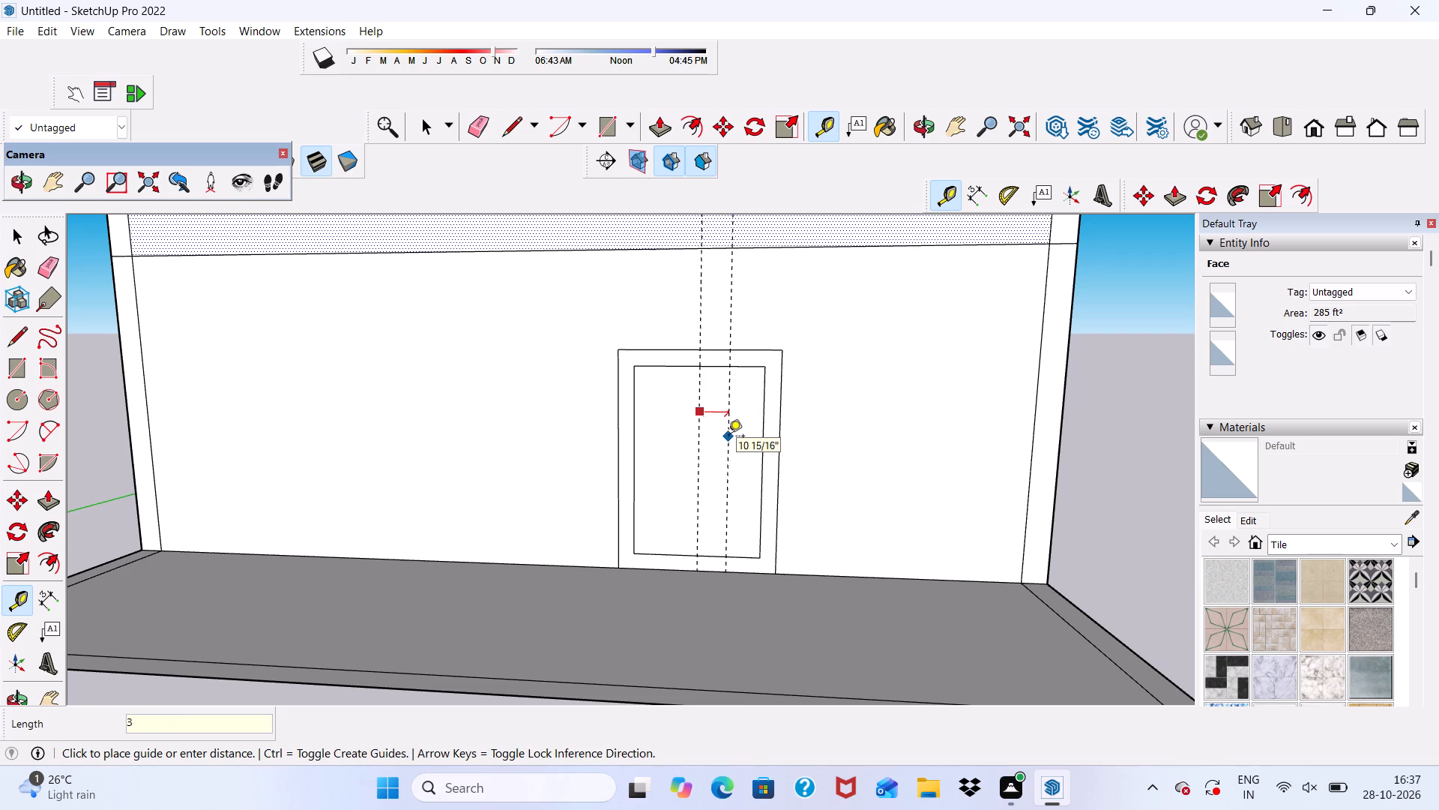
{"action": "key", "text": "shift+quotedbl"}
{"action": "key", "text": "Return"}
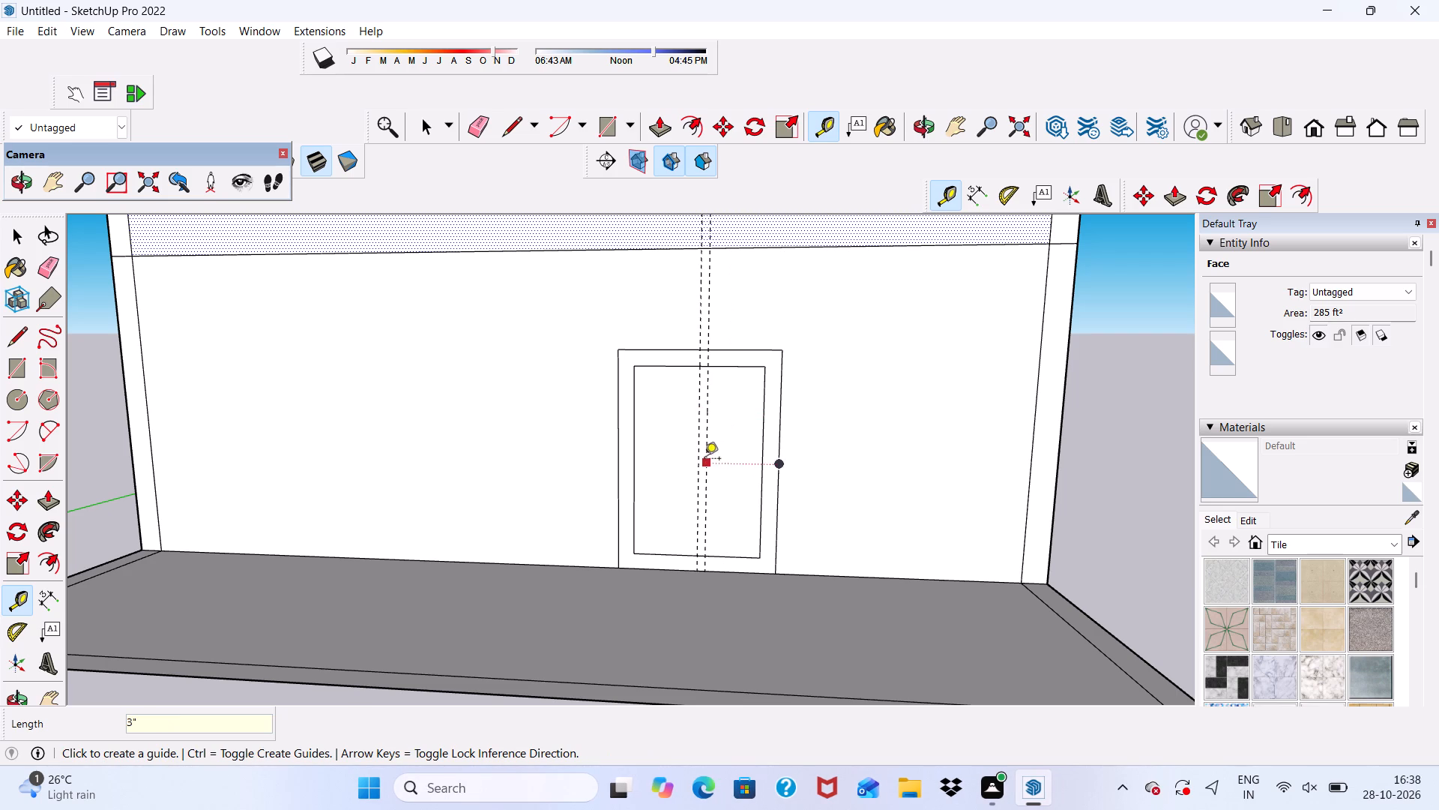
{"action": "scroll", "coordinate": [702, 460], "scroll_direction": "up", "scroll_amount": 9}
{"action": "left_click", "coordinate": [696, 439]}
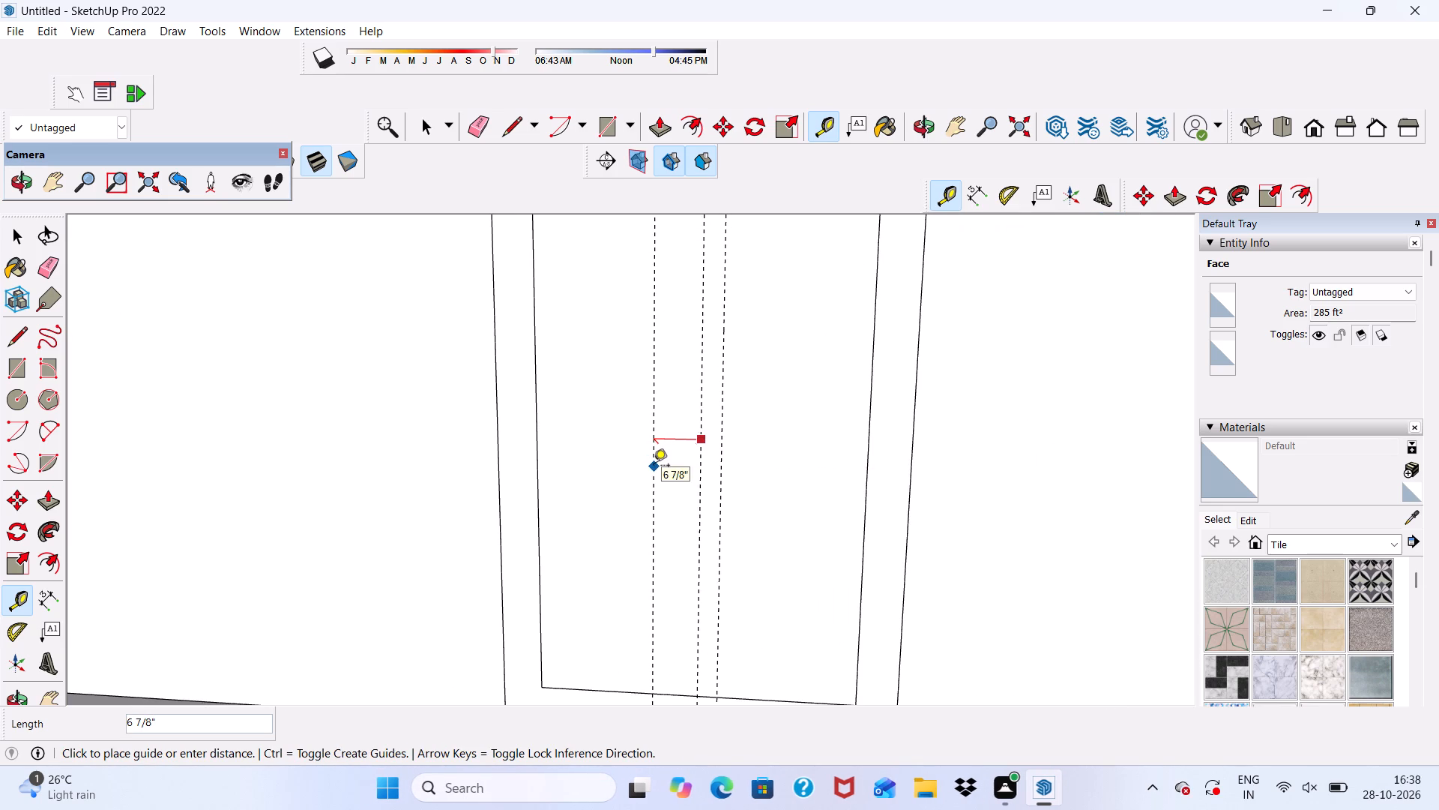
{"action": "key", "text": "3"}
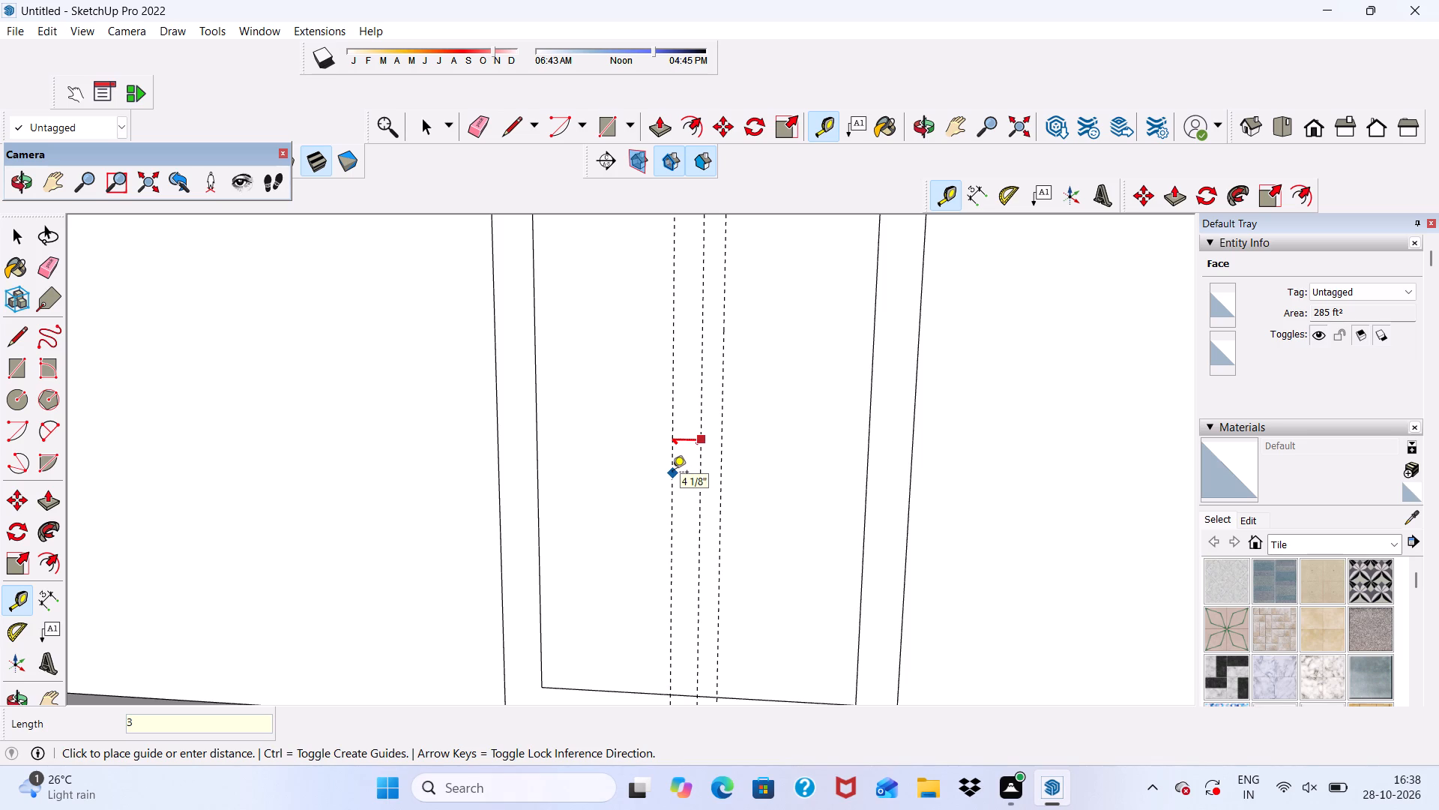
{"action": "key", "text": "shift+quotedbl"}
{"action": "key", "text": "Return"}
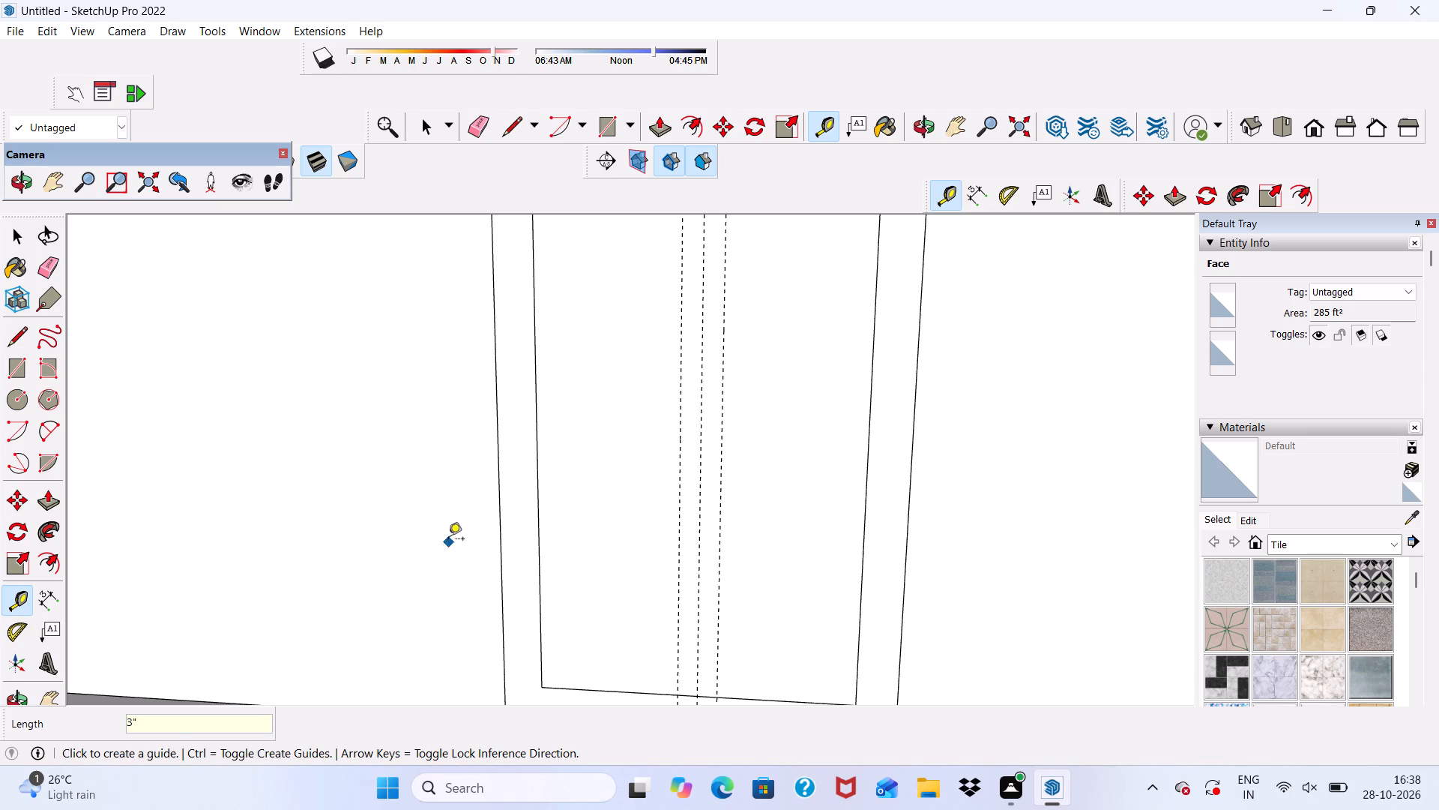
Draw 6" lines from both lower inner corners of the door frame straight down to the partition's base edge.
{"action": "left_click", "coordinate": [515, 122]}
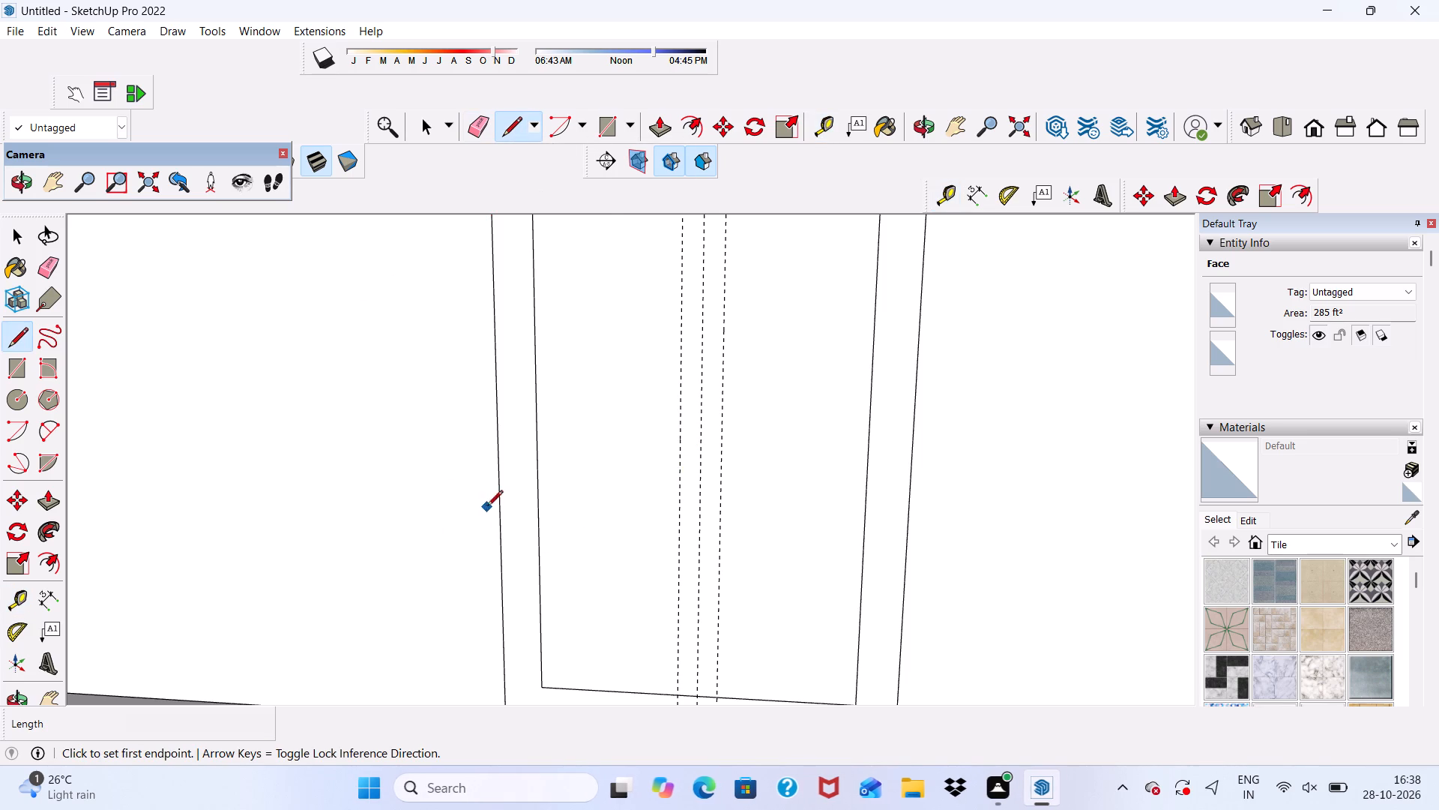
{"action": "scroll", "coordinate": [488, 540], "scroll_direction": "down", "scroll_amount": 5}
{"action": "scroll", "coordinate": [397, 637], "scroll_direction": "down", "scroll_amount": 5}
{"action": "scroll", "coordinate": [498, 676], "scroll_direction": "up", "scroll_amount": 13}
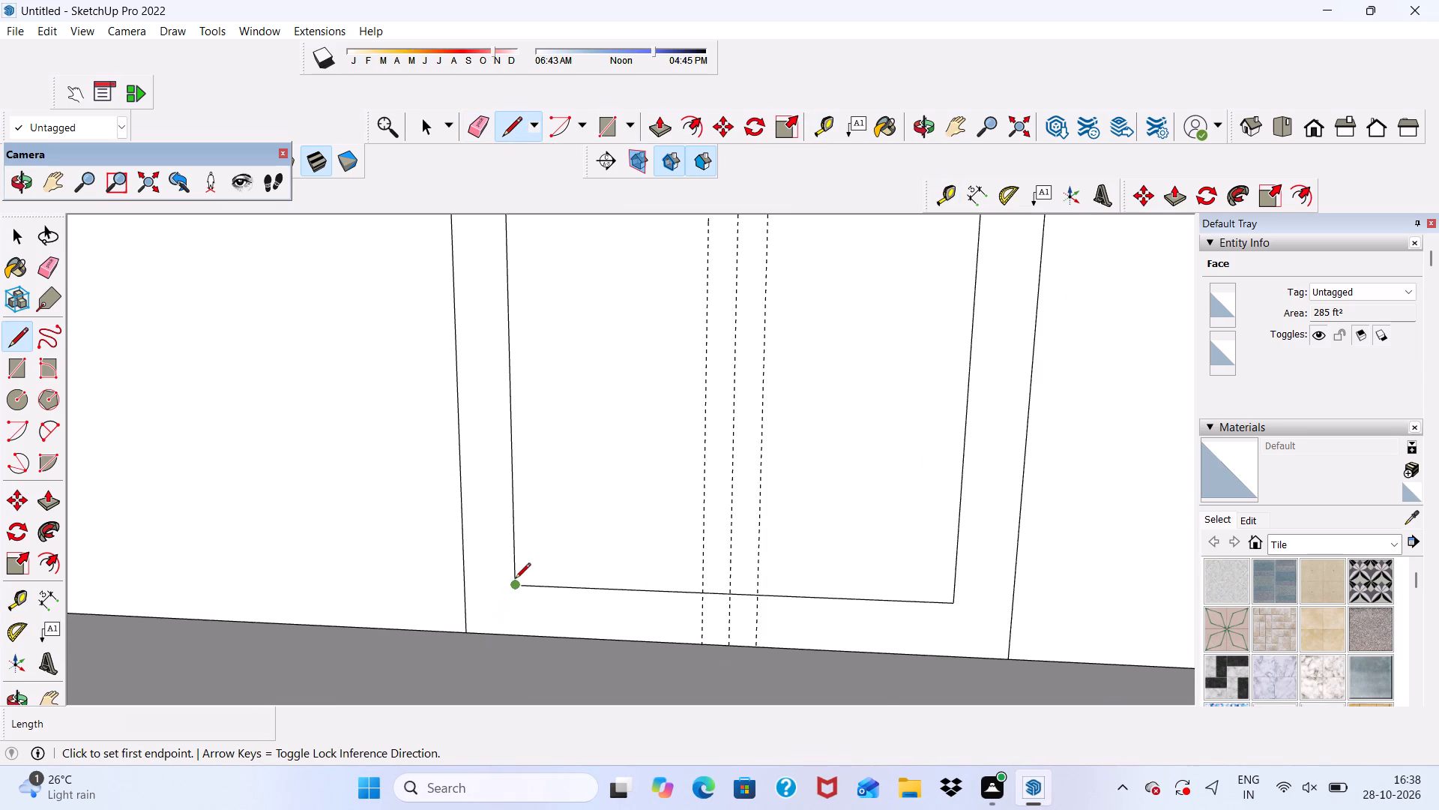
{"action": "left_click", "coordinate": [512, 583]}
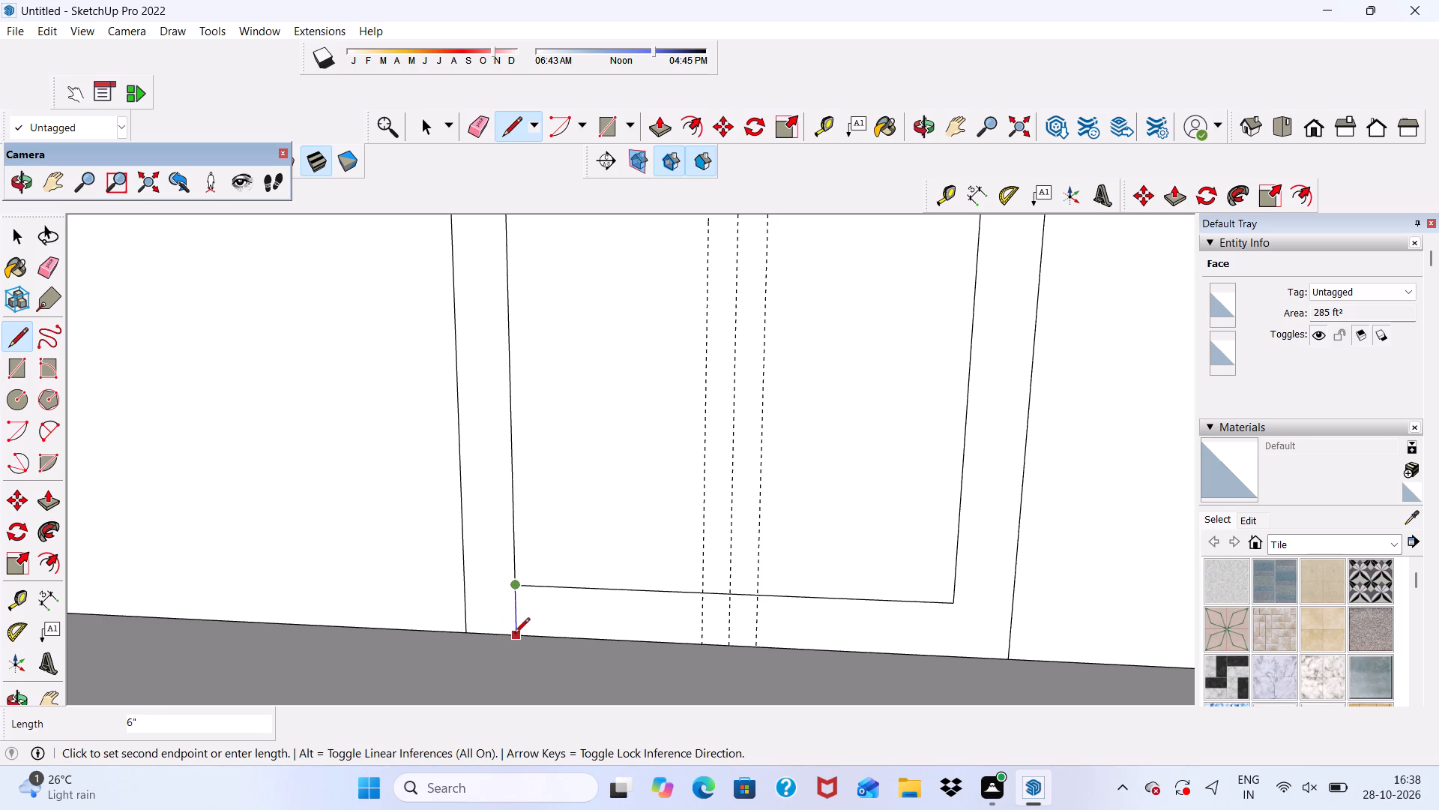
{"action": "left_click", "coordinate": [515, 635]}
{"action": "scroll", "coordinate": [507, 614], "scroll_direction": "down", "scroll_amount": 4}
{"action": "scroll", "coordinate": [558, 547], "scroll_direction": "down", "scroll_amount": 2}
{"action": "scroll", "coordinate": [753, 610], "scroll_direction": "up", "scroll_amount": 2}
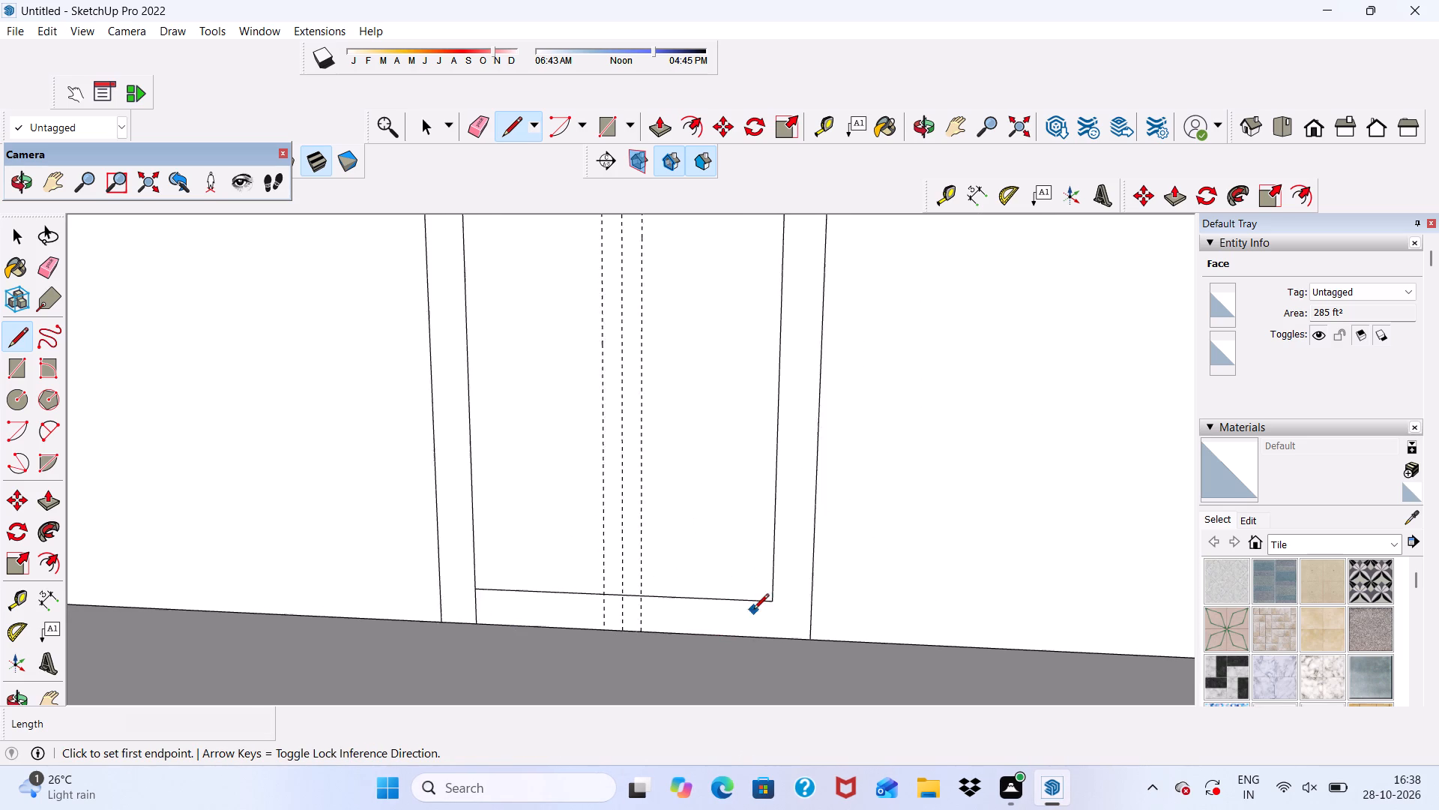
{"action": "scroll", "coordinate": [753, 610], "scroll_direction": "up", "scroll_amount": 3}
{"action": "left_click", "coordinate": [780, 598]}
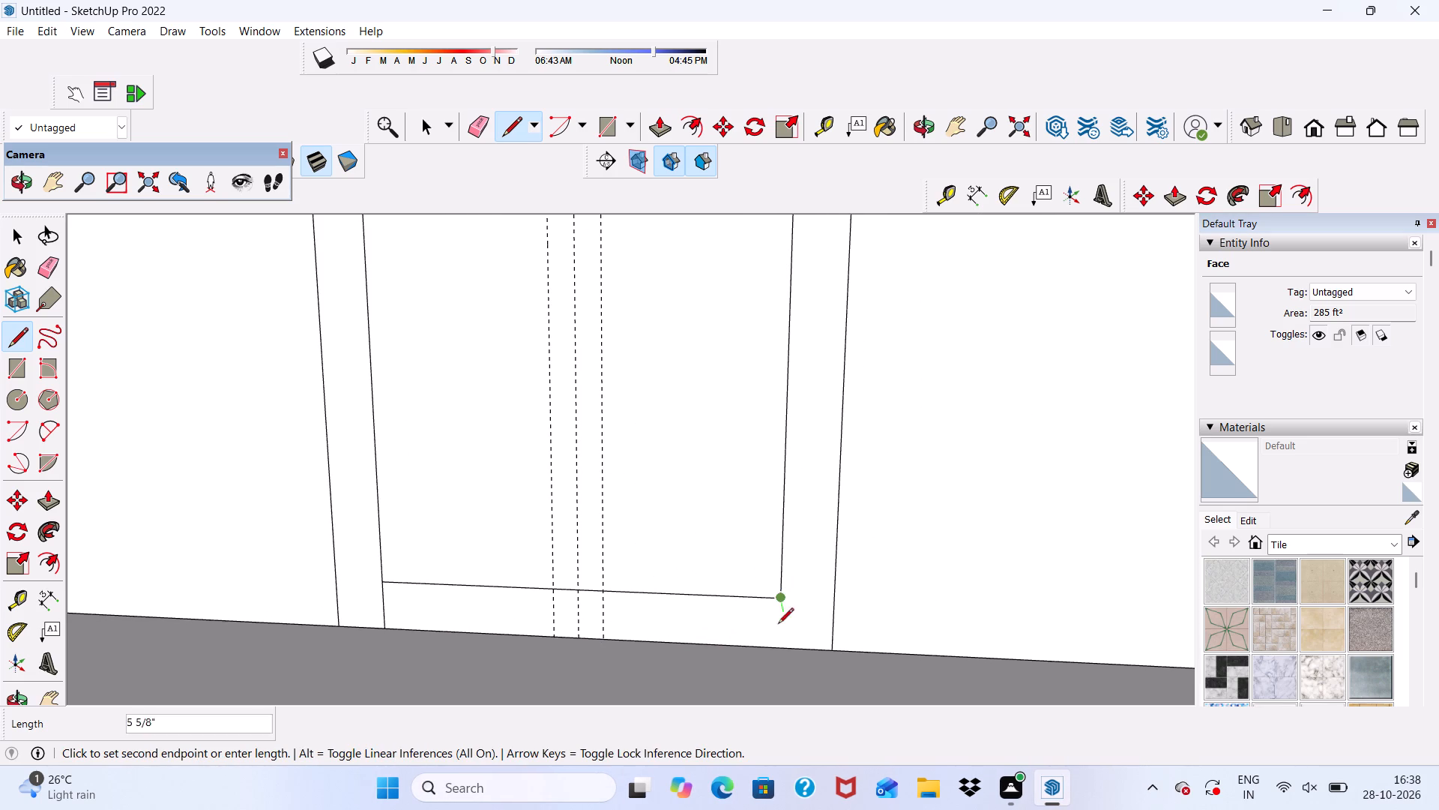
{"action": "left_click", "coordinate": [782, 654]}
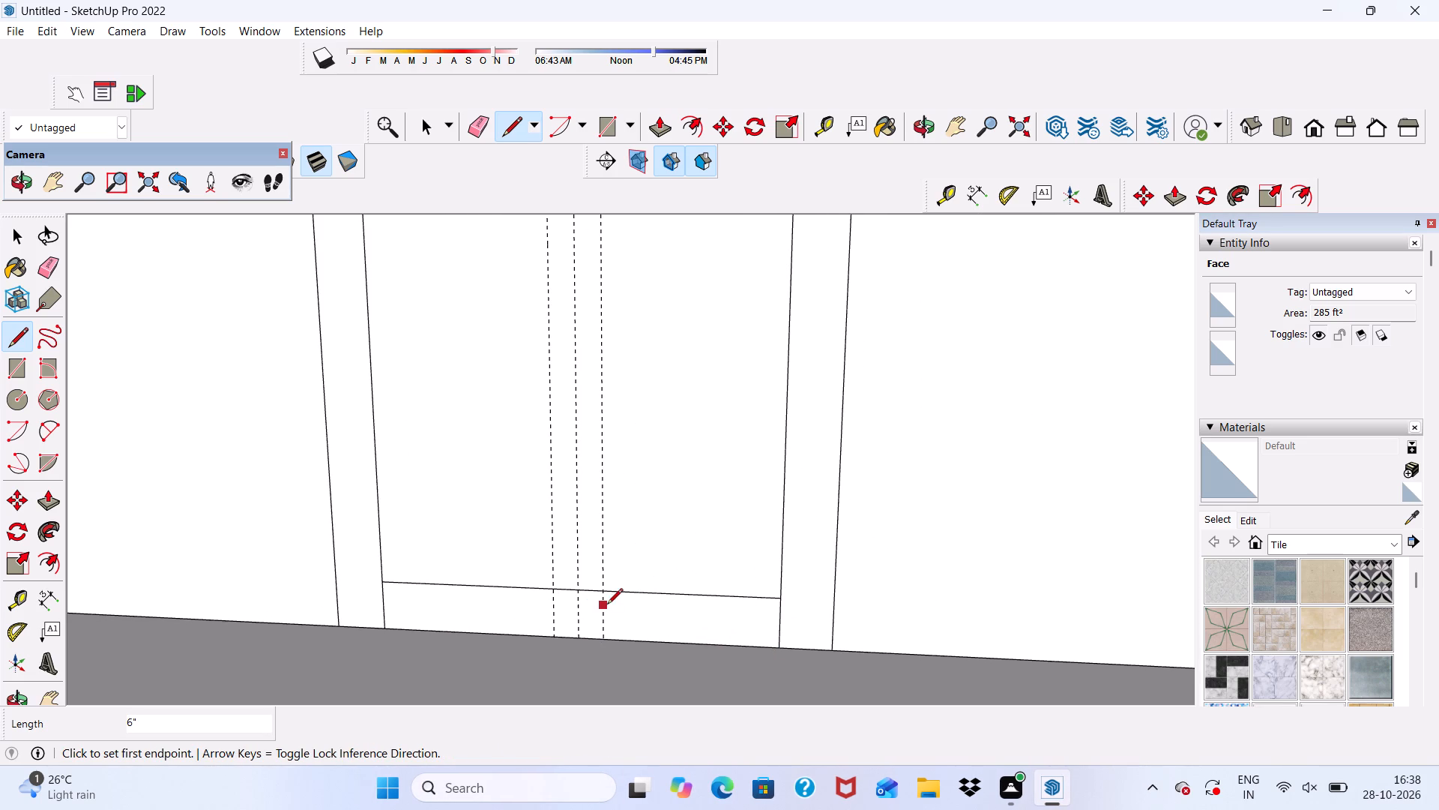
Draw a 6' vertical line along the right-hand outer guide, from the frame's inner bottom edge to its inner top edge.
{"action": "left_click", "coordinate": [606, 587]}
{"action": "scroll", "coordinate": [622, 601], "scroll_direction": "down", "scroll_amount": 3}
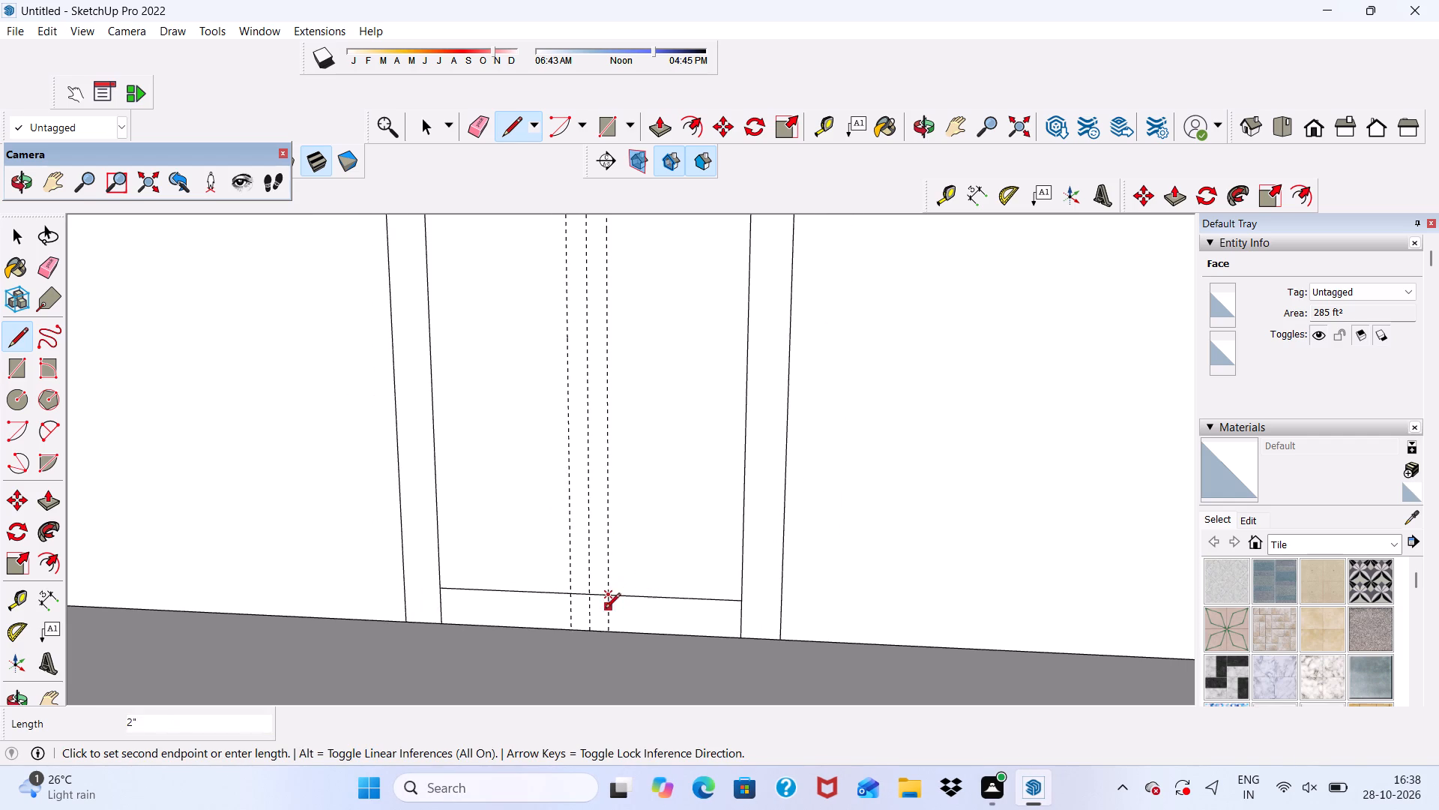
{"action": "scroll", "coordinate": [610, 622], "scroll_direction": "down", "scroll_amount": 16}
{"action": "scroll", "coordinate": [623, 492], "scroll_direction": "up", "scroll_amount": 5}
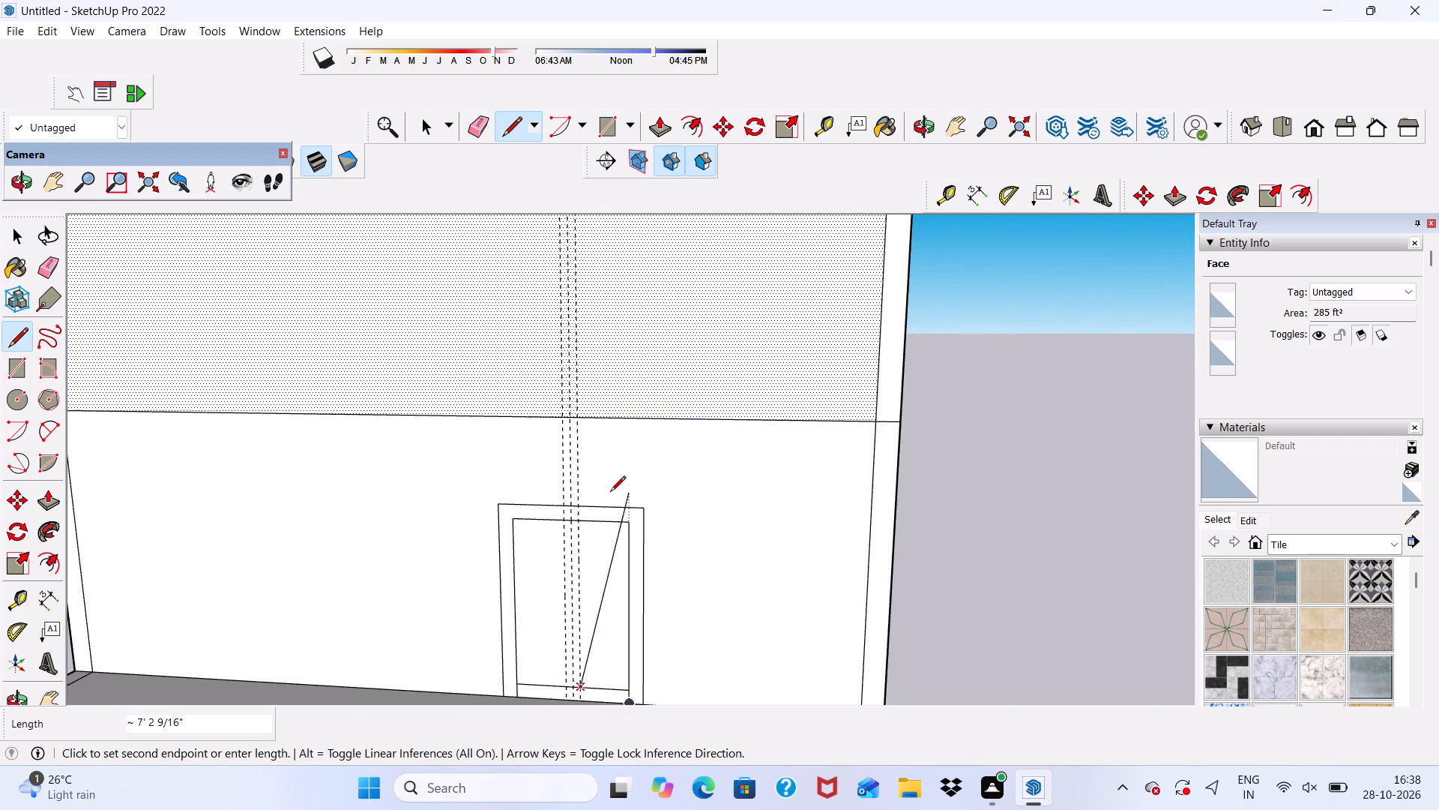
{"action": "scroll", "coordinate": [591, 541], "scroll_direction": "up", "scroll_amount": 11}
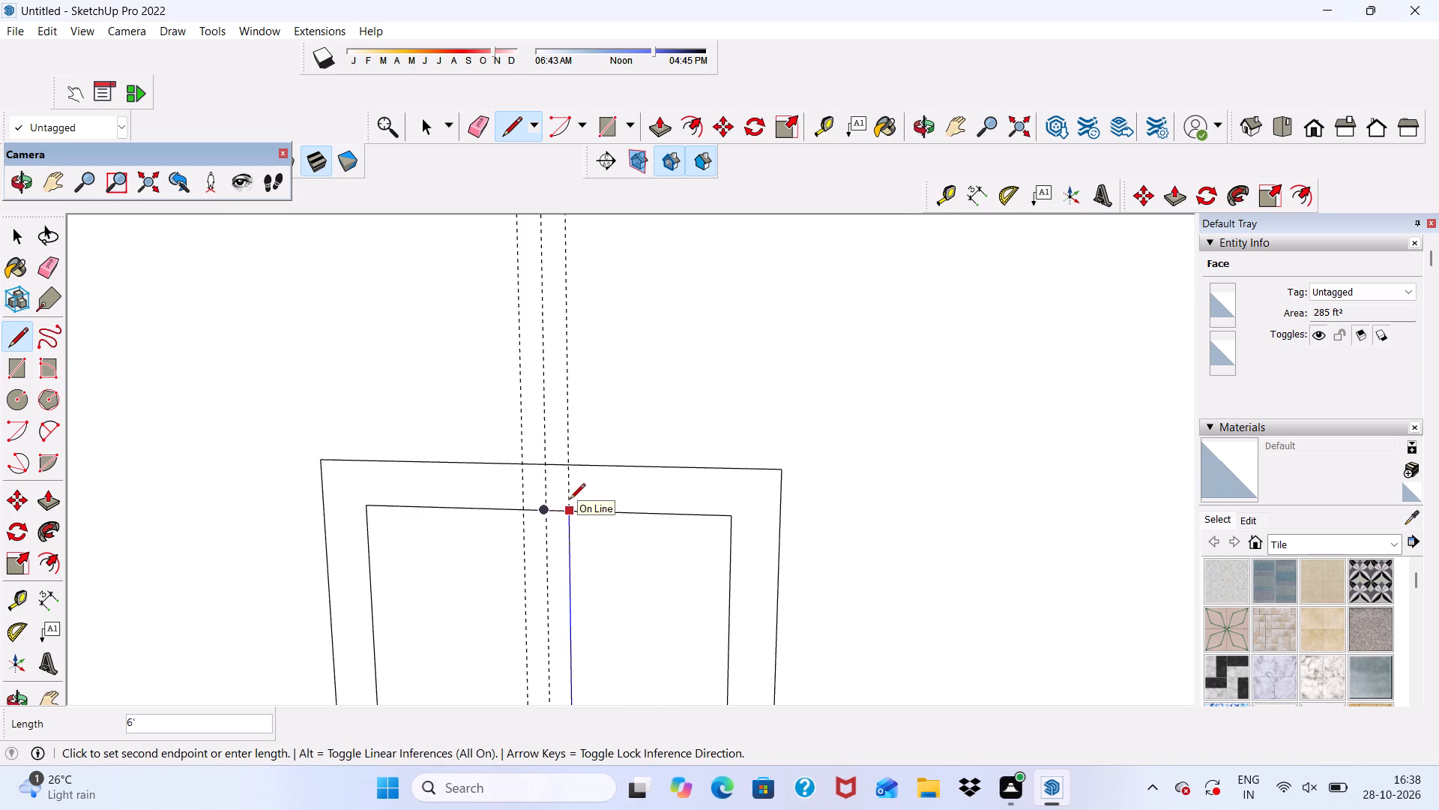
{"action": "left_click", "coordinate": [573, 512]}
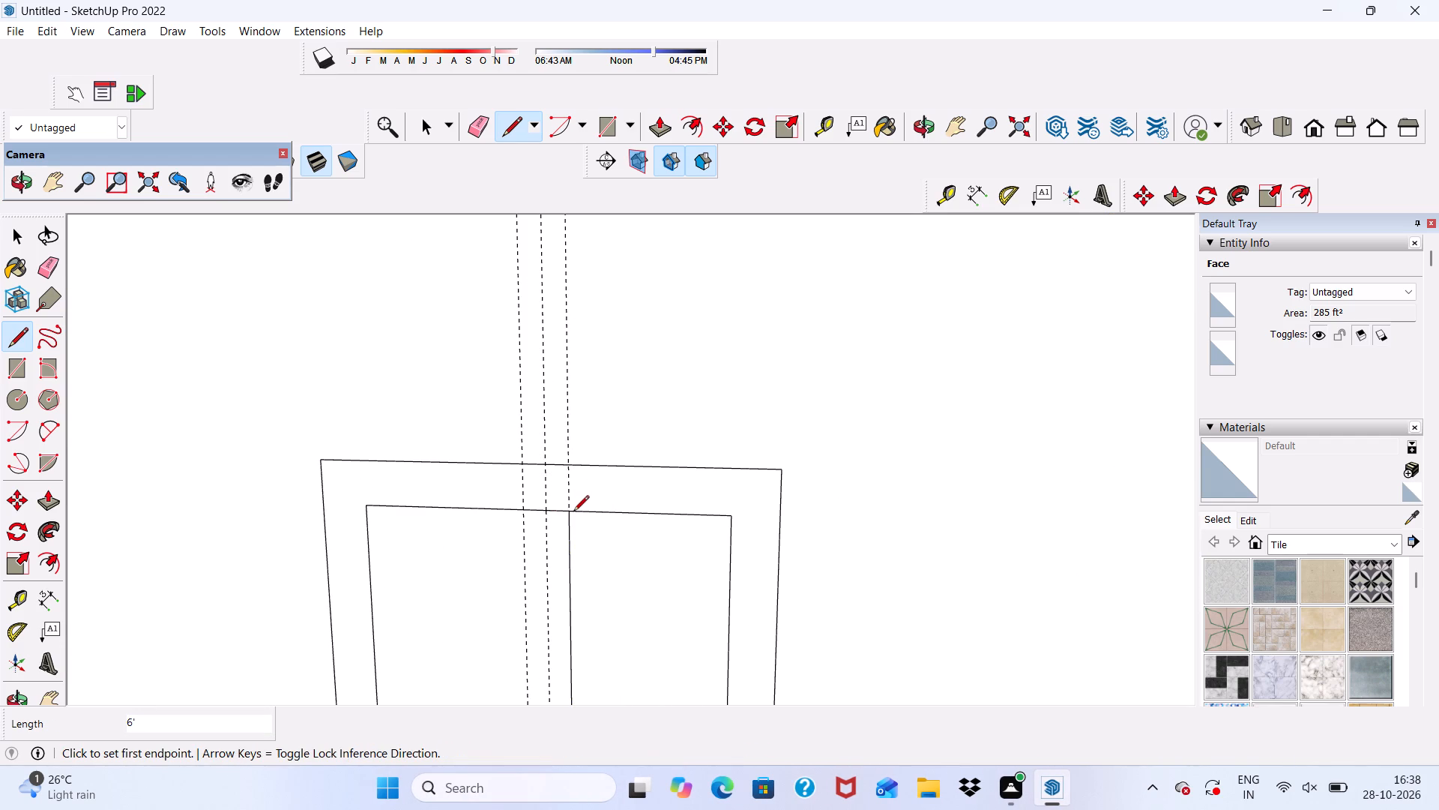
Draw a 6' 6" vertical line along the left-hand outer guide, from the frame's inner top edge down to the partition's base edge.
{"action": "left_click", "coordinate": [521, 511]}
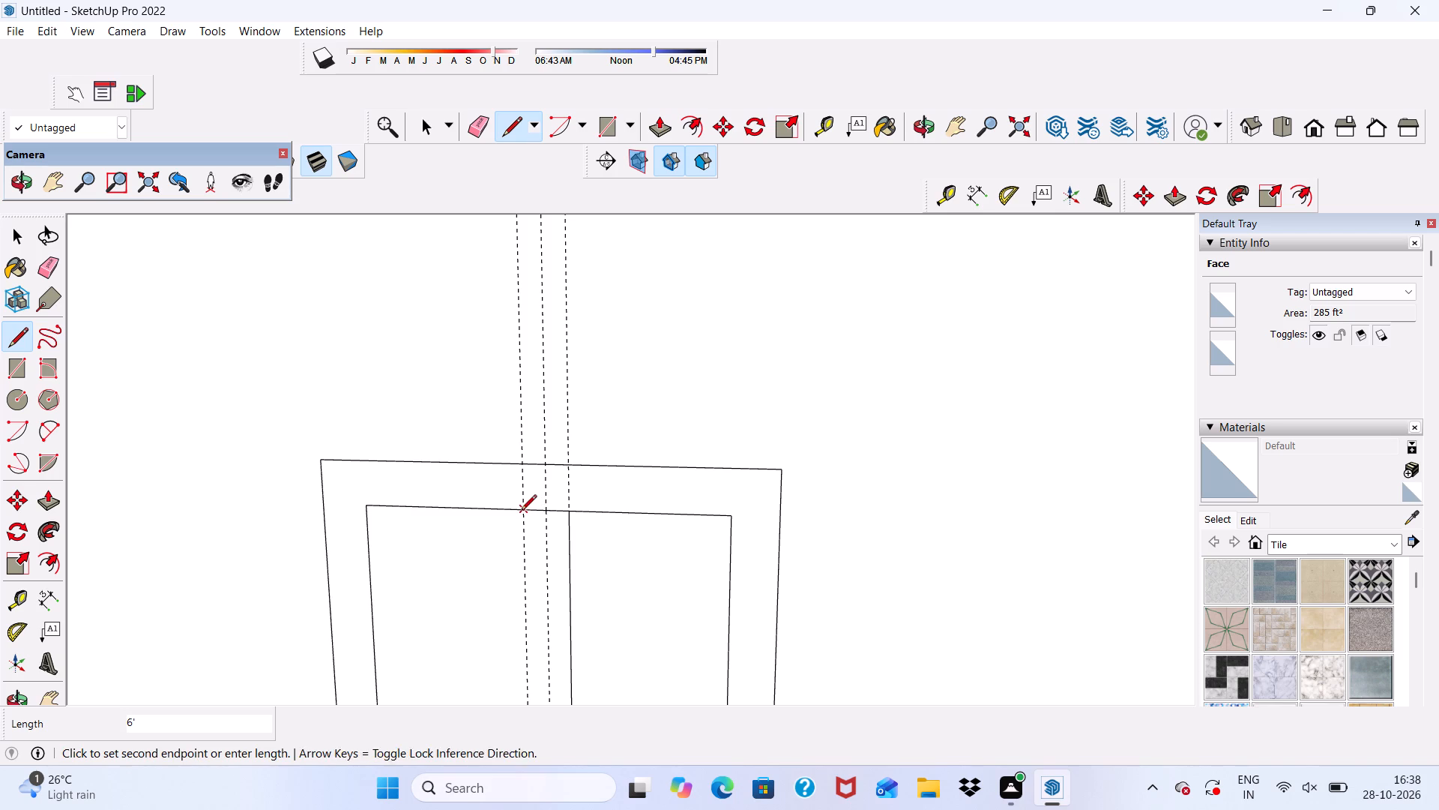
{"action": "scroll", "coordinate": [527, 562], "scroll_direction": "down", "scroll_amount": 4}
{"action": "scroll", "coordinate": [528, 379], "scroll_direction": "down", "scroll_amount": 5}
{"action": "scroll", "coordinate": [603, 353], "scroll_direction": "down", "scroll_amount": 6}
{"action": "scroll", "coordinate": [584, 537], "scroll_direction": "up", "scroll_amount": 8}
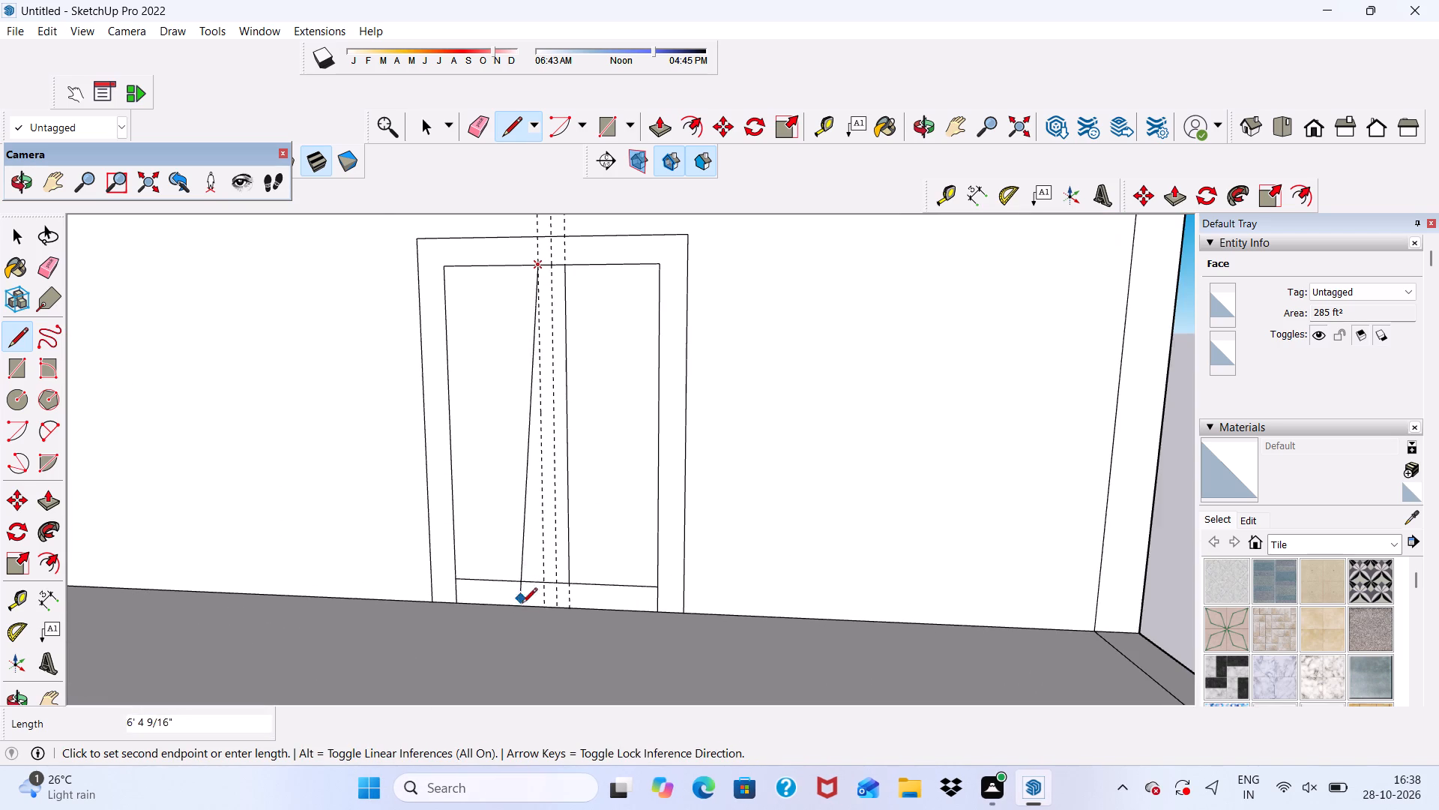
{"action": "scroll", "coordinate": [570, 609], "scroll_direction": "up", "scroll_amount": 9}
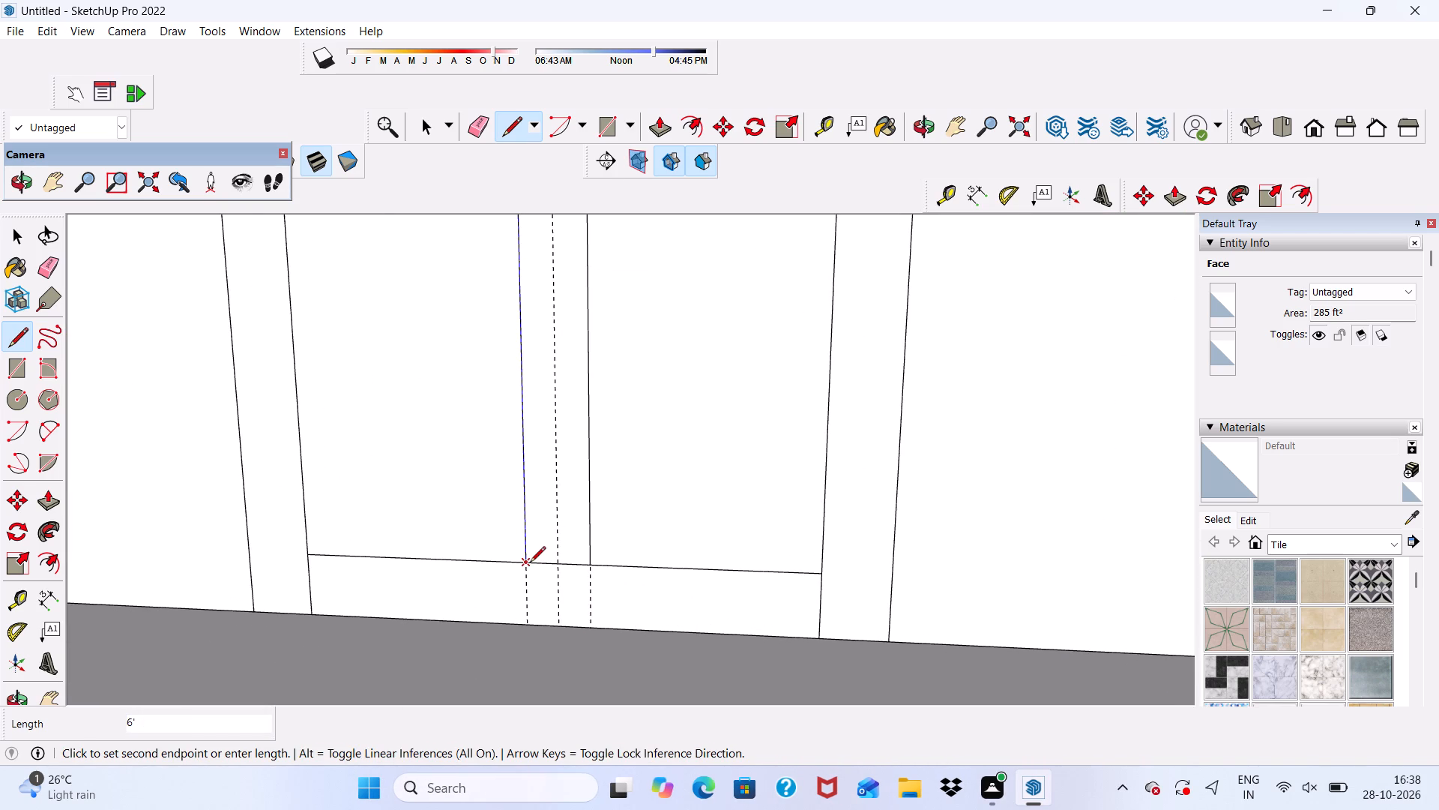
{"action": "left_click", "coordinate": [537, 622]}
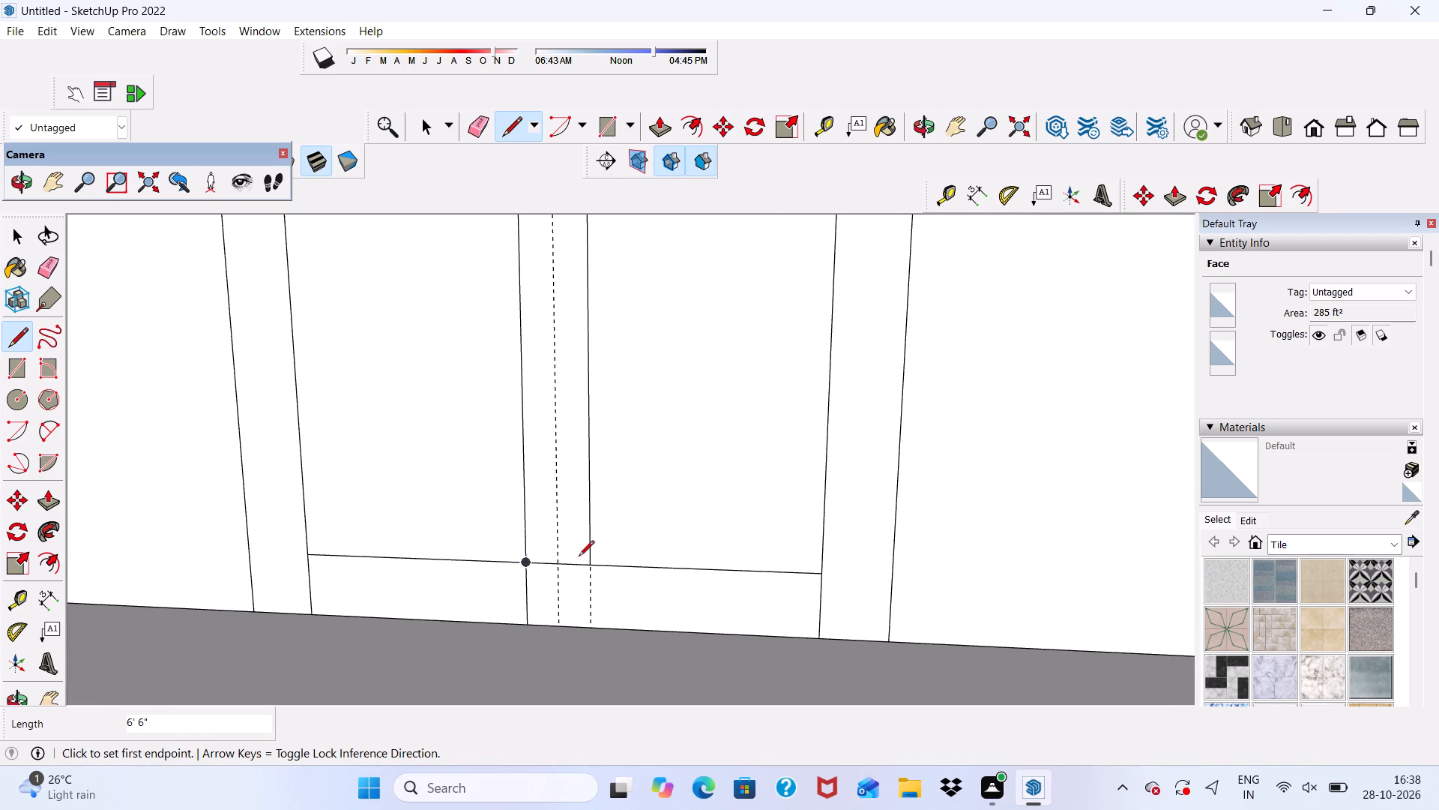
Draw a 6" line extending the right-hand centre-post line from the frame's inner bottom edge down to the base edge.
{"action": "left_click", "coordinate": [592, 567]}
{"action": "left_click", "coordinate": [595, 623]}
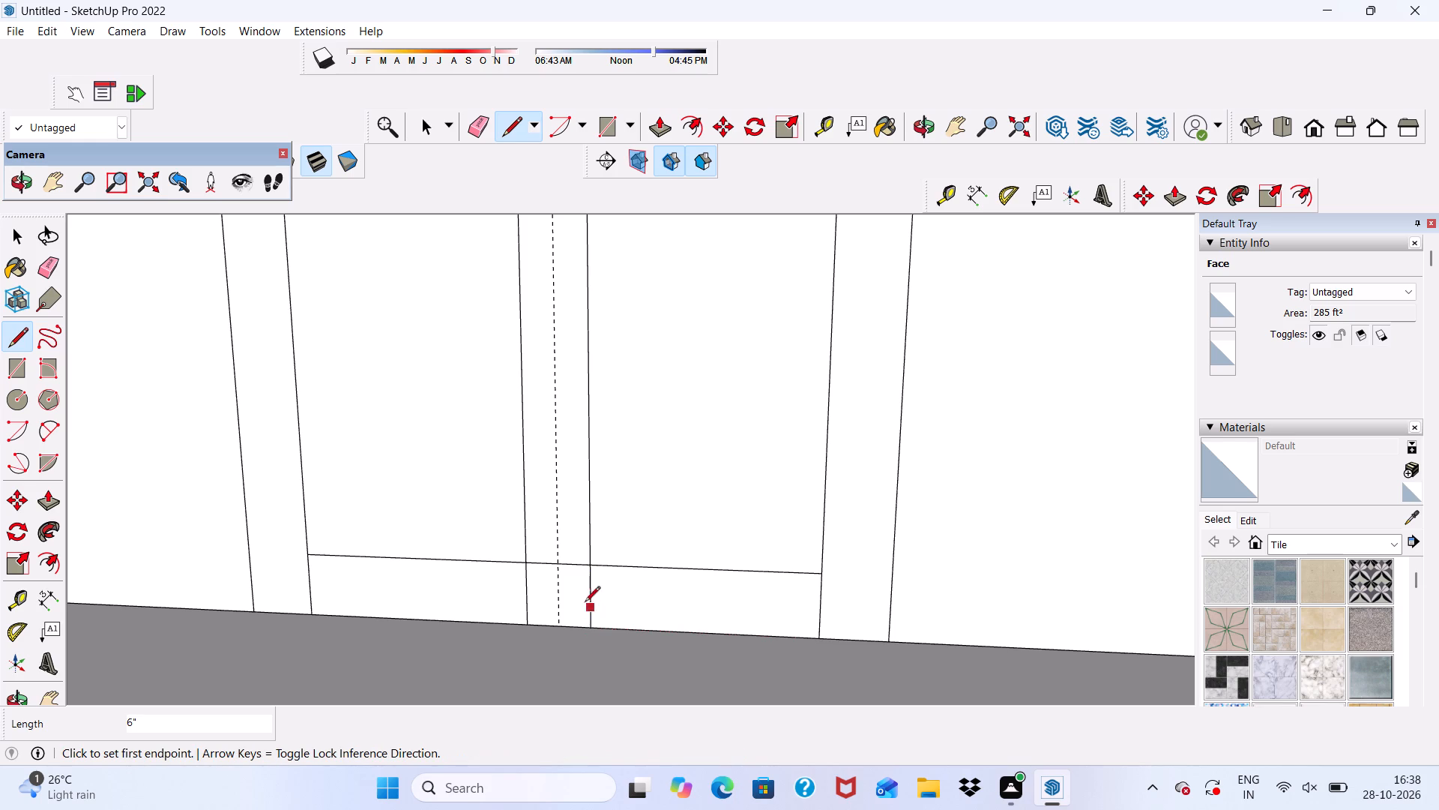
Erase the door's centre guide and all segments of the horizontal line 6" above the base.
{"action": "left_click", "coordinate": [483, 120]}
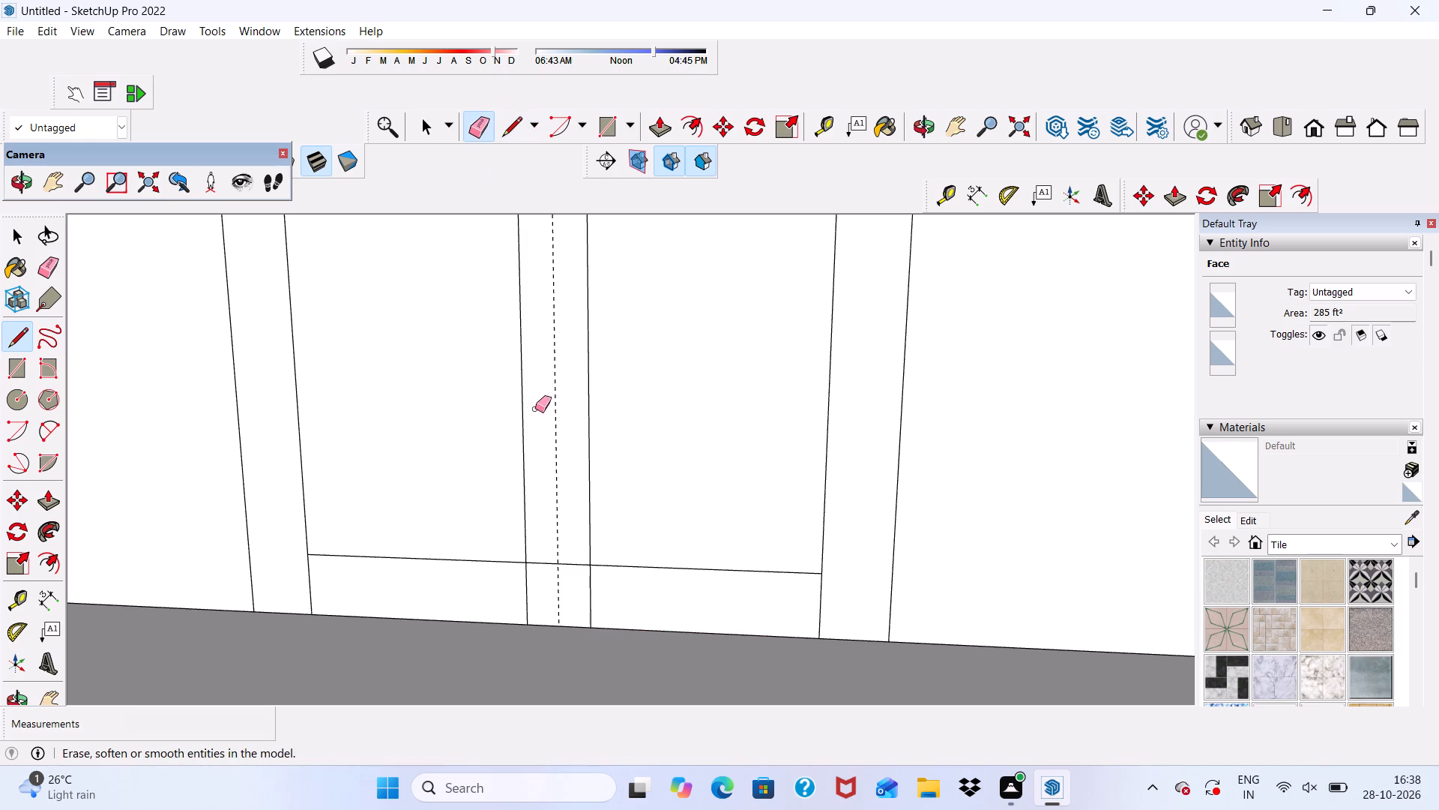
{"action": "left_click_drag", "start_coordinate": [536, 408], "coordinate": [555, 570]}
{"action": "left_click", "coordinate": [480, 559]}
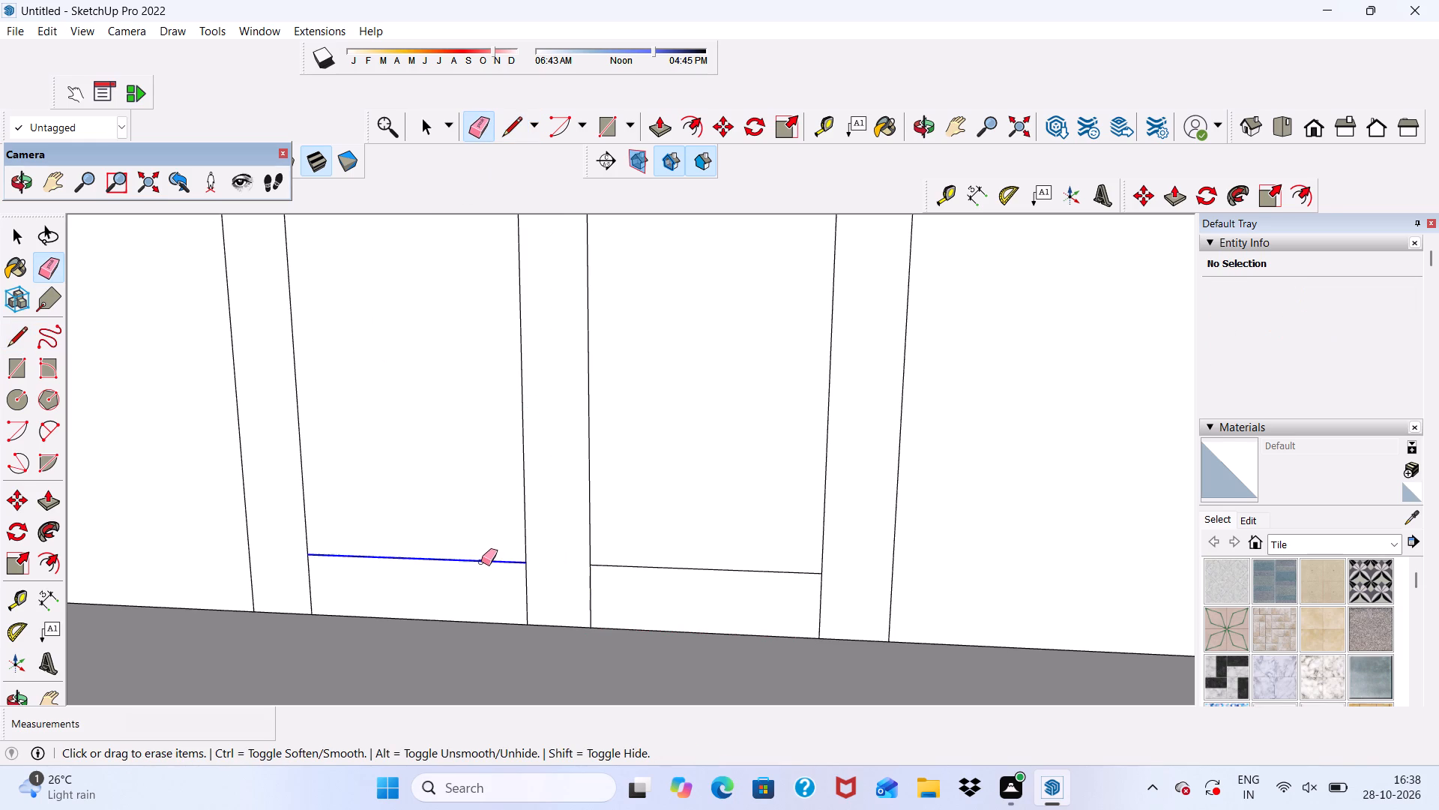
{"action": "left_click", "coordinate": [675, 564]}
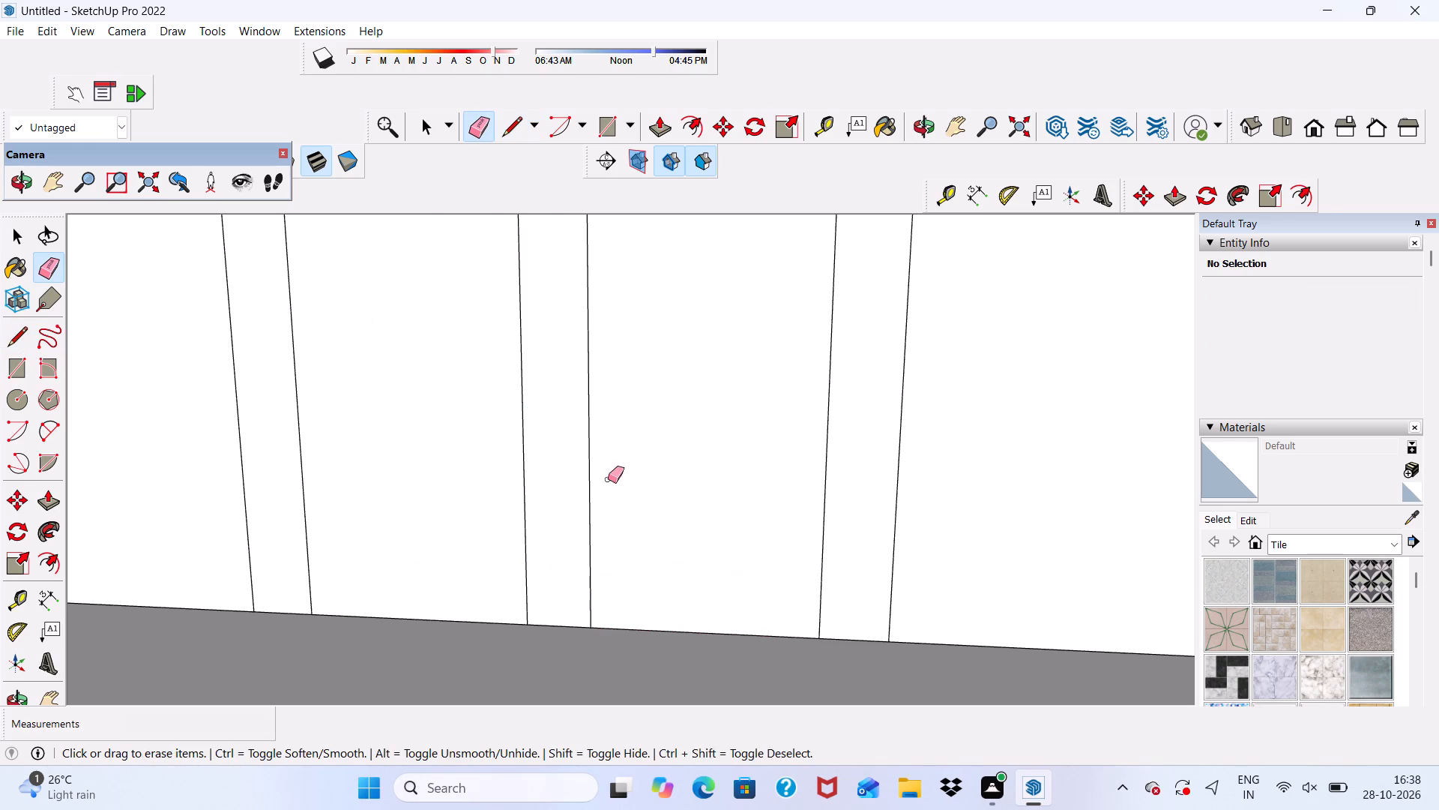
Erase the two remaining vertical guides of the door's centre post where they extend below the floor.
{"action": "scroll", "coordinate": [578, 461], "scroll_direction": "down", "scroll_amount": 16}
{"action": "middle_click_drag", "start_coordinate": [588, 525], "coordinate": [600, 400]}
{"action": "scroll", "coordinate": [590, 585], "scroll_direction": "up", "scroll_amount": 3}
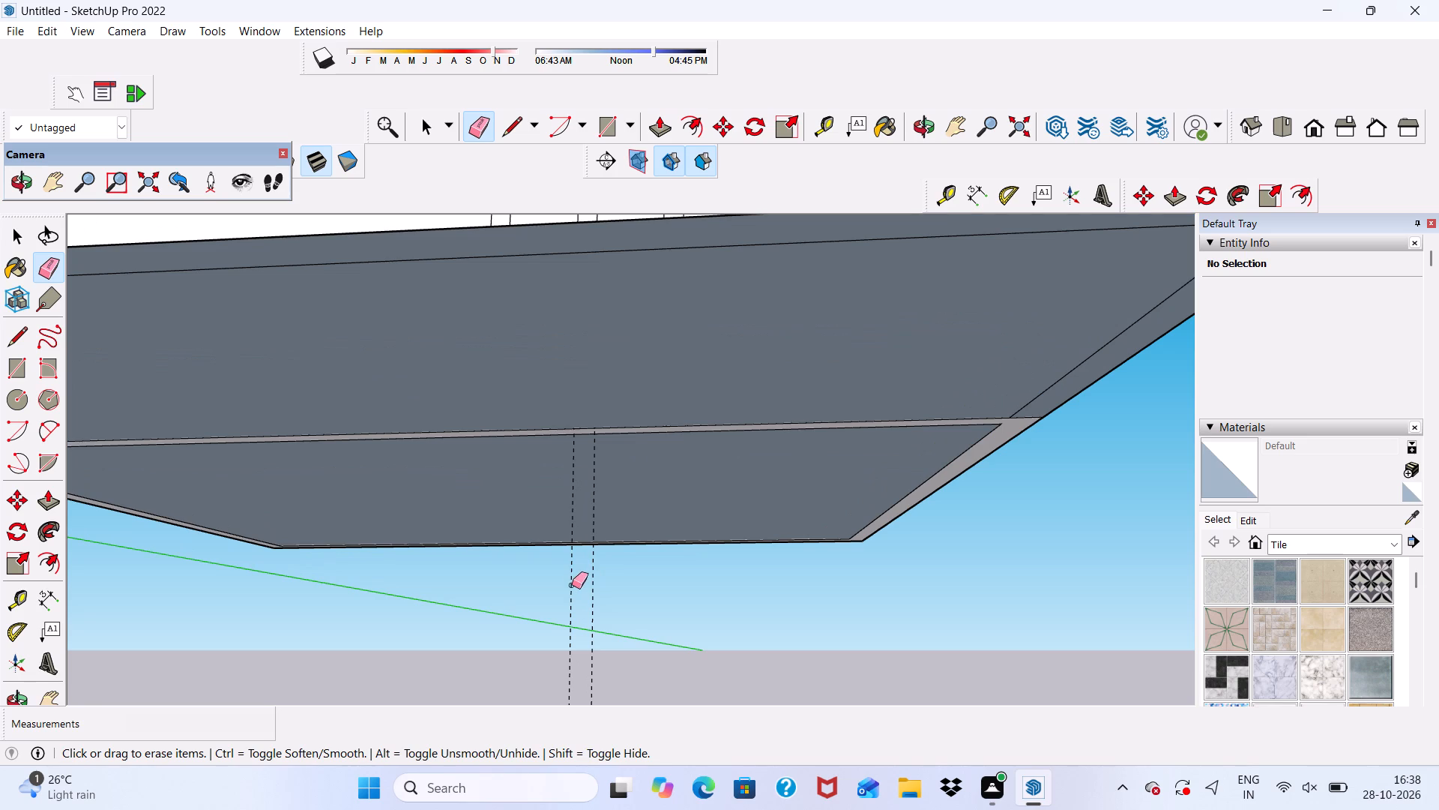
{"action": "left_click_drag", "start_coordinate": [565, 575], "coordinate": [605, 574]}
Erase the short inner top edge between the two centre-post lines so the post joins the door frame.
{"action": "scroll", "coordinate": [561, 526], "scroll_direction": "down", "scroll_amount": 13}
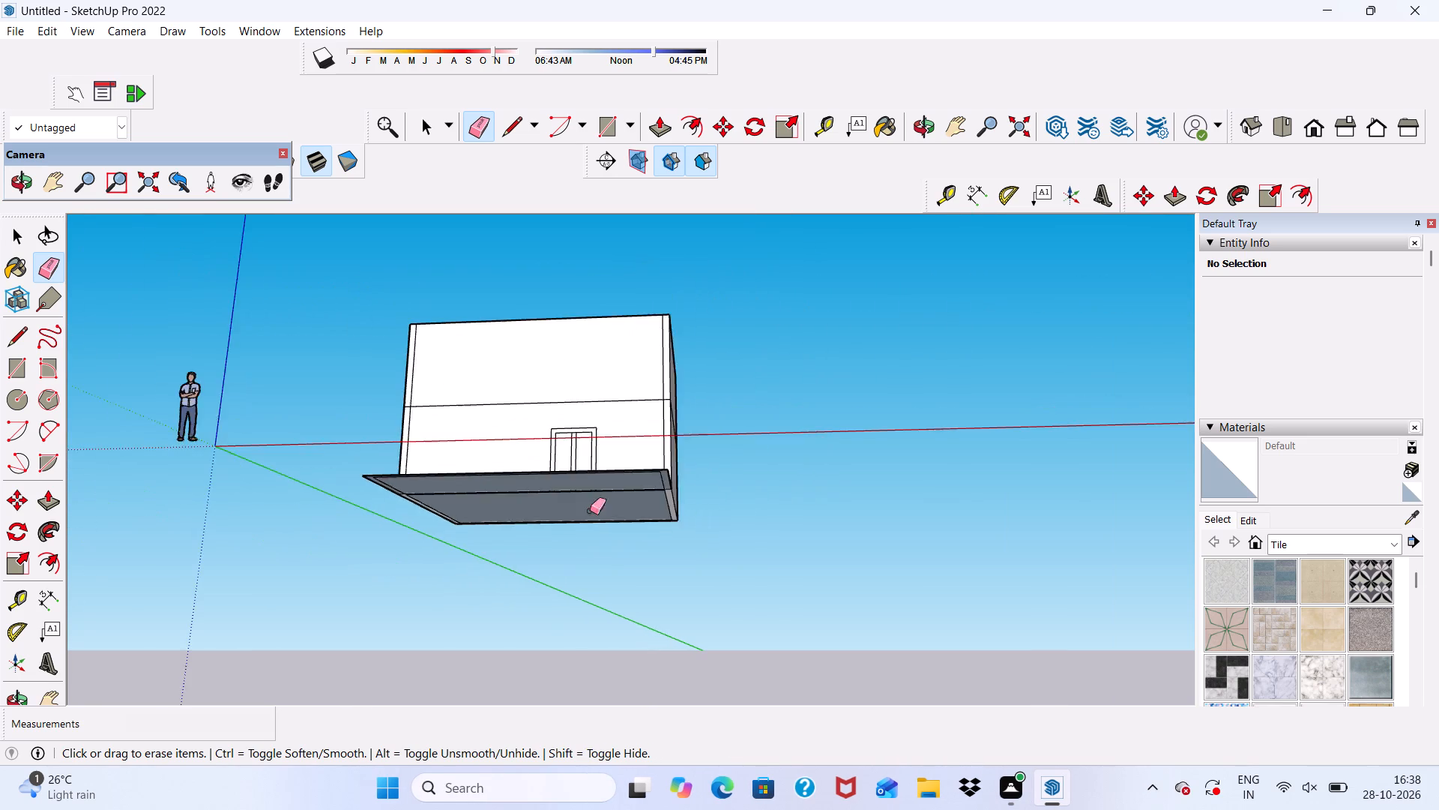
{"action": "scroll", "coordinate": [558, 405], "scroll_direction": "up", "scroll_amount": 11}
{"action": "middle_click_drag", "start_coordinate": [597, 503], "coordinate": [602, 627]}
{"action": "scroll", "coordinate": [597, 547], "scroll_direction": "up", "scroll_amount": 9}
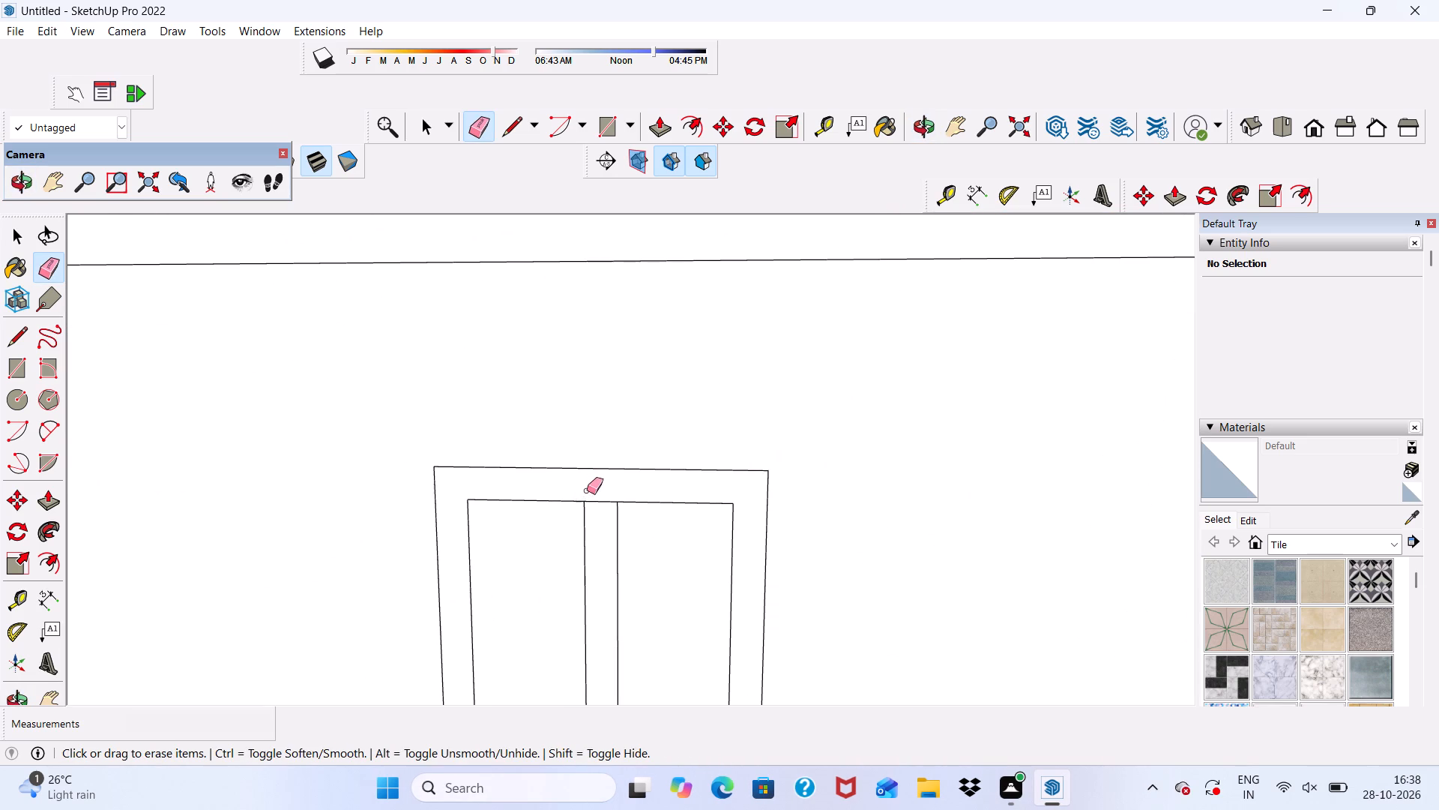
{"action": "left_click_drag", "start_coordinate": [594, 493], "coordinate": [597, 505]}
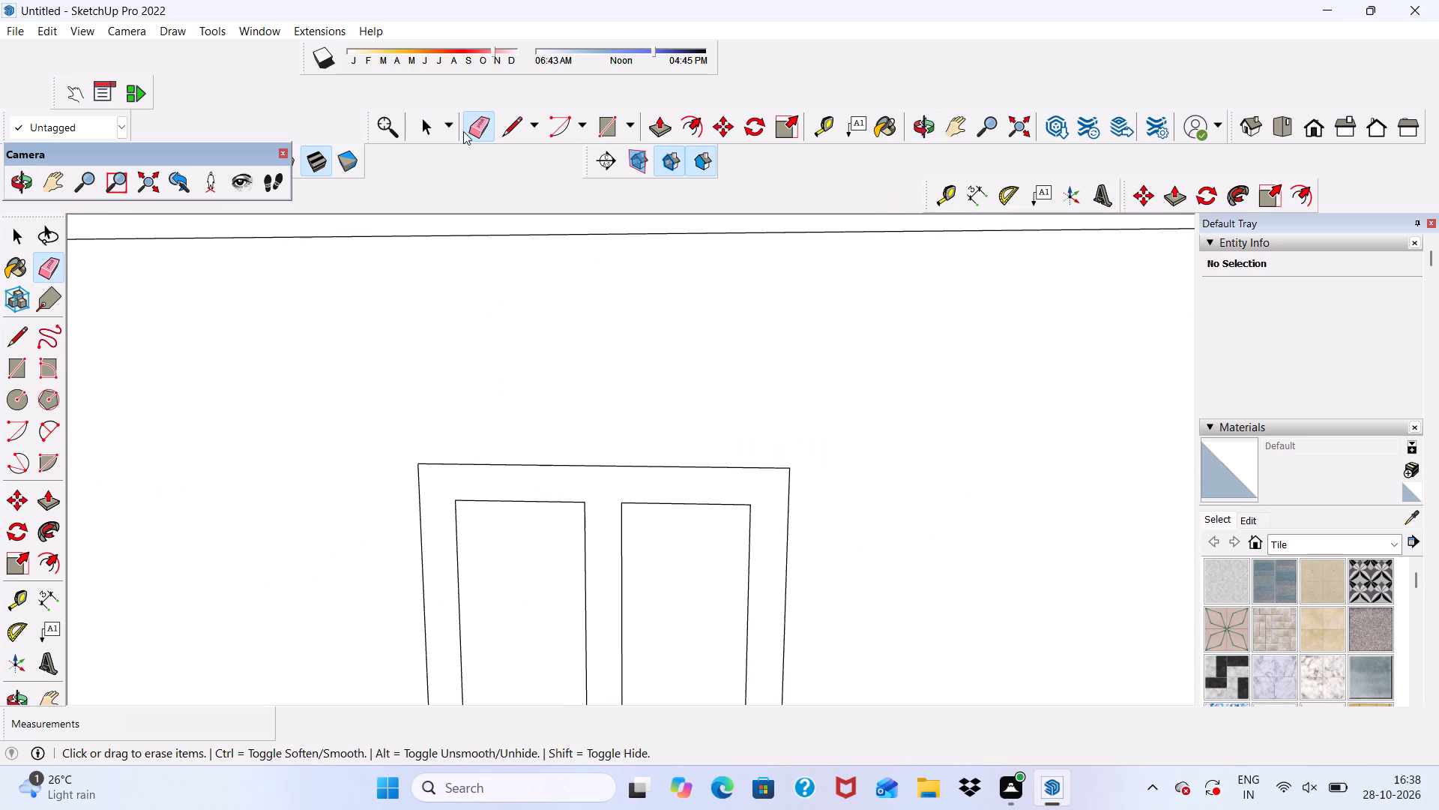
Push/Pull the door frame face with its centre post 6" out from the partition.
{"action": "left_click", "coordinate": [674, 118]}
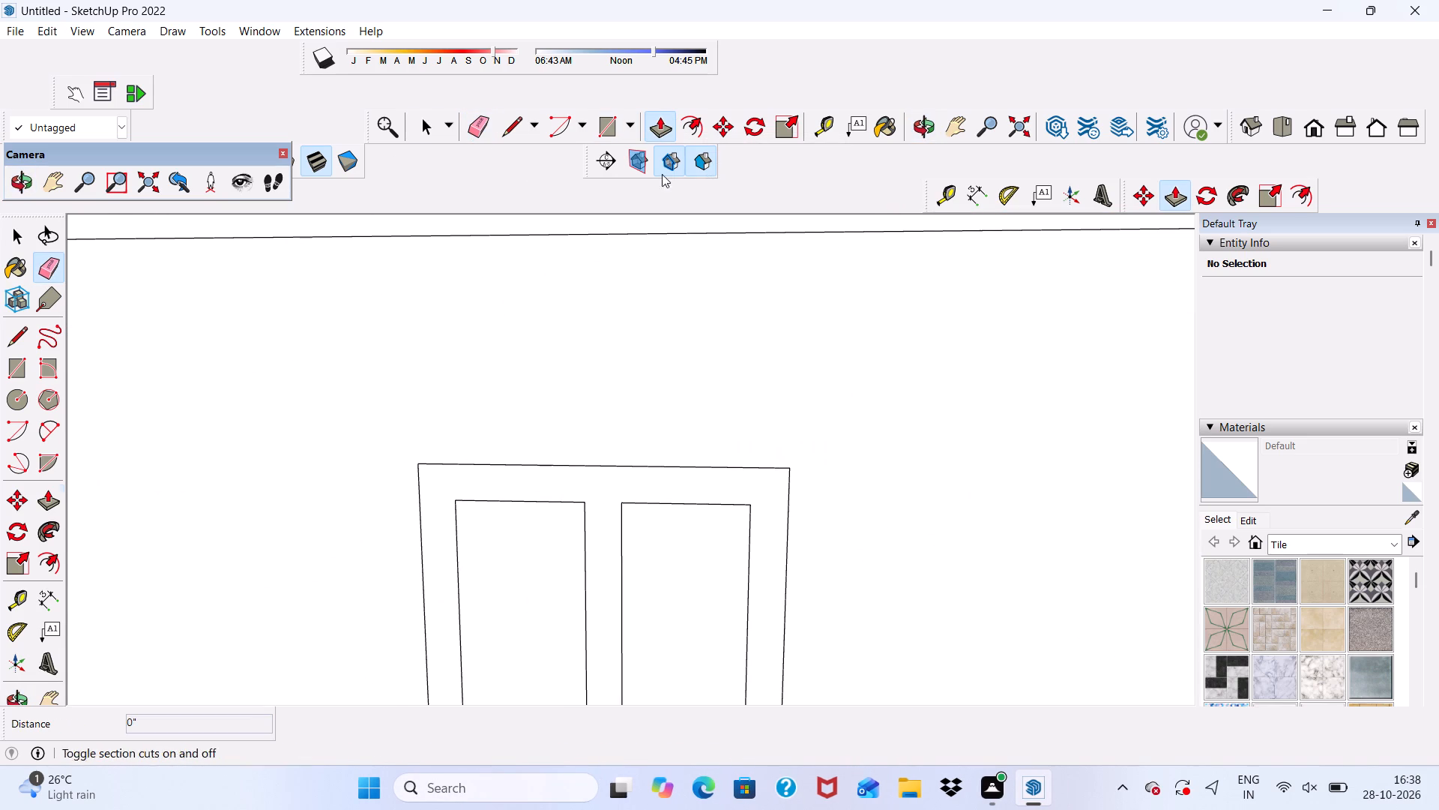
{"action": "scroll", "coordinate": [607, 458], "scroll_direction": "up", "scroll_amount": 1}
{"action": "left_click", "coordinate": [588, 494]}
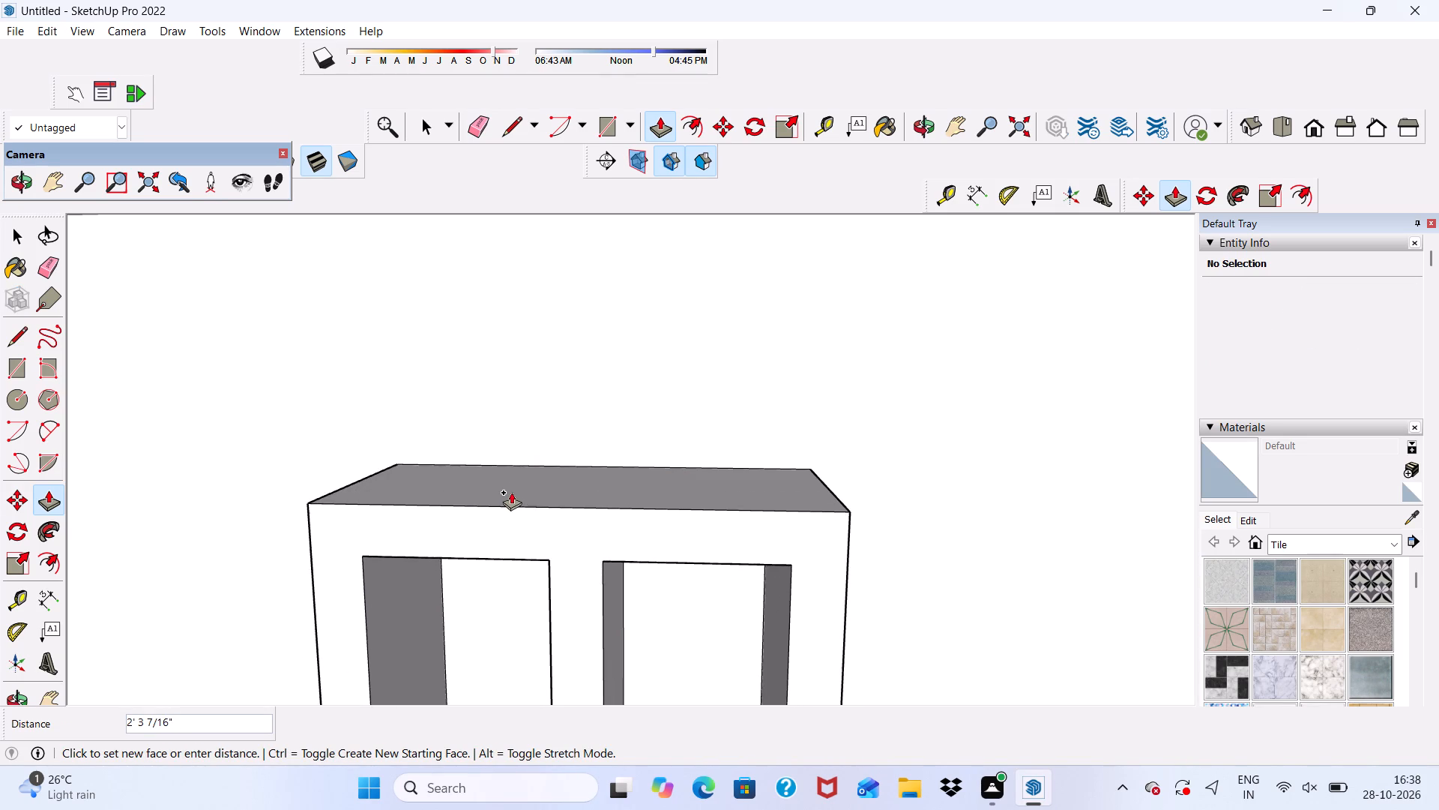
{"action": "key", "text": "6"}
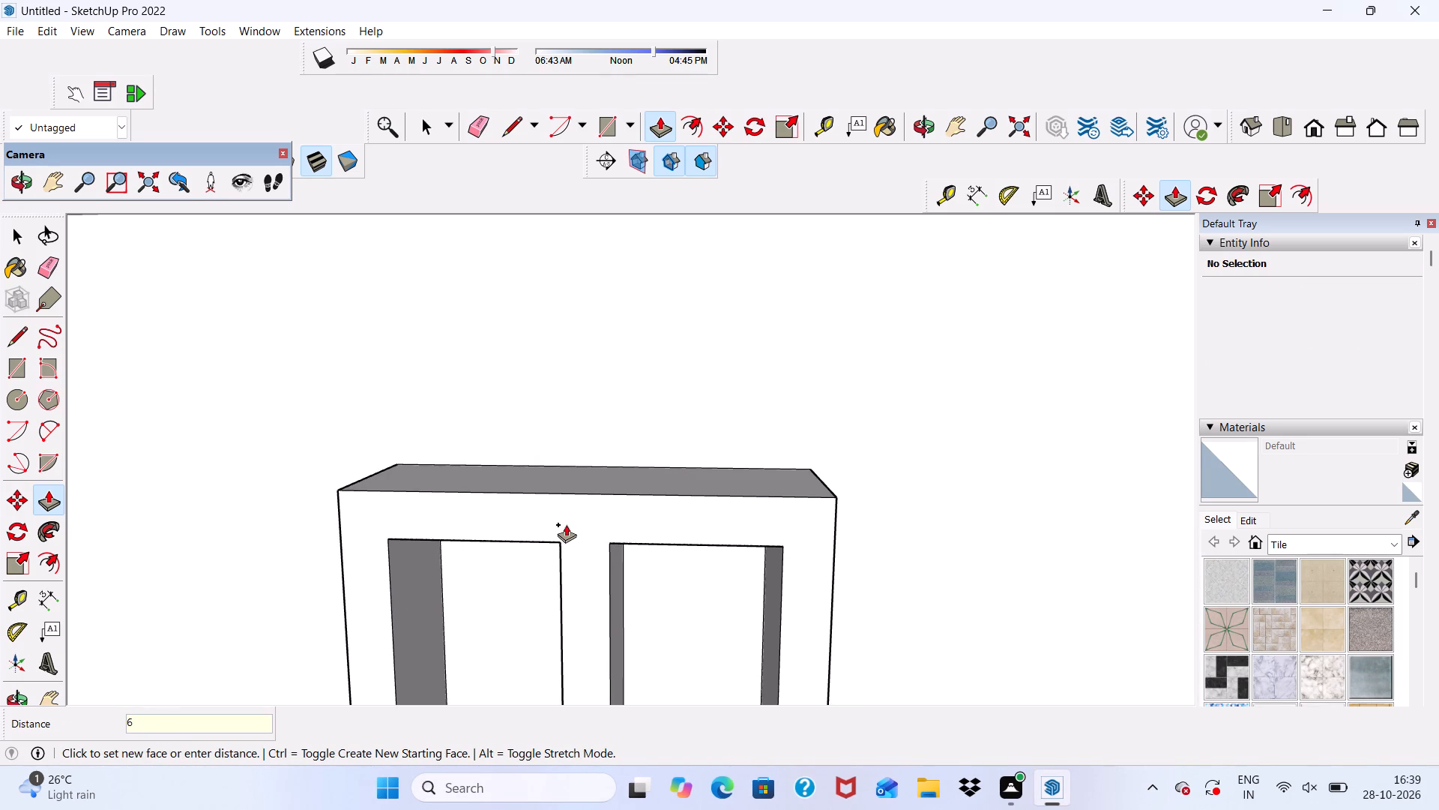
{"action": "key", "text": "shift+quotedbl"}
{"action": "key", "text": "Return"}
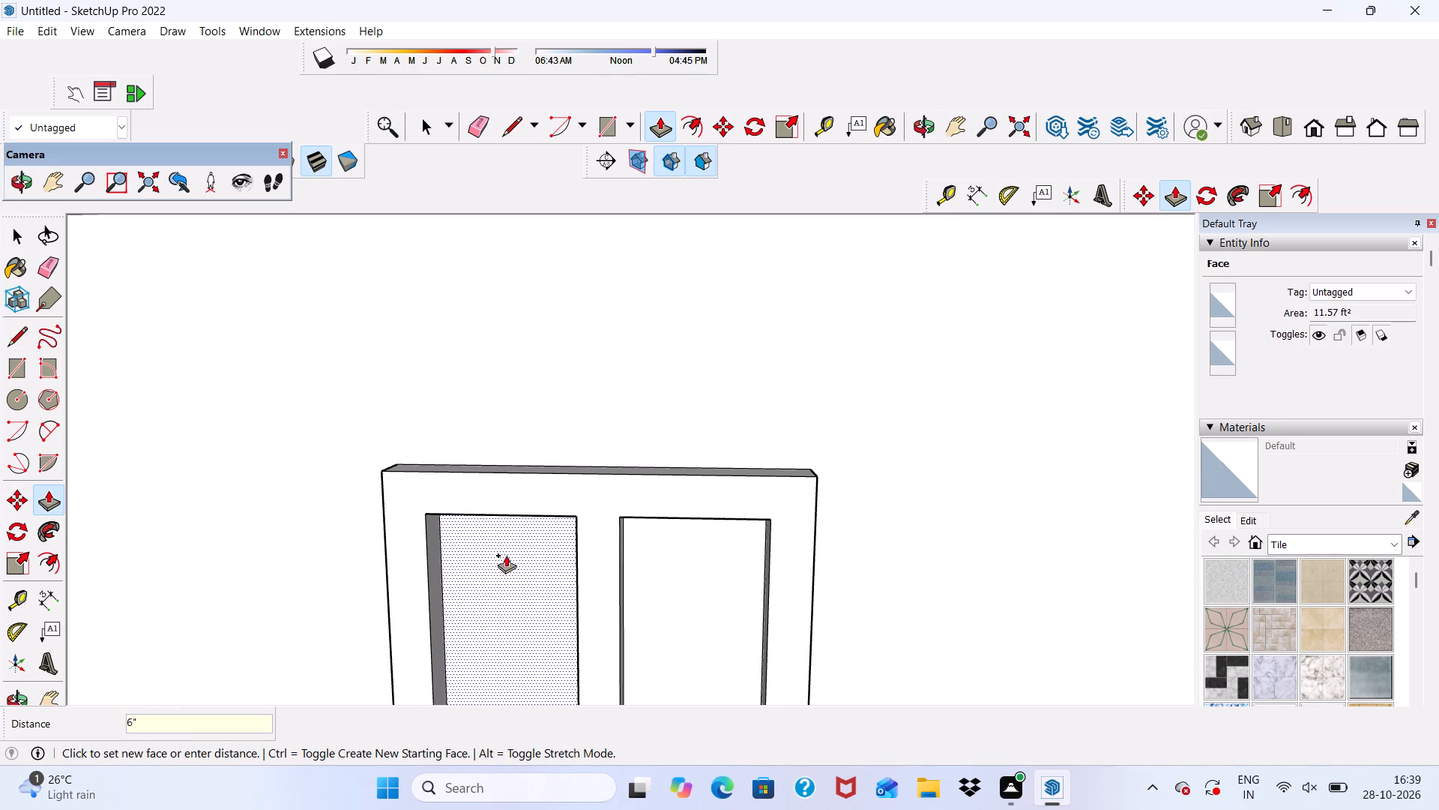
Examine the extruded door frame and the partition wall from several angles and distances.
{"action": "scroll", "coordinate": [498, 550], "scroll_direction": "down", "scroll_amount": 4}
{"action": "middle_click_drag", "start_coordinate": [590, 541], "coordinate": [528, 403]}
{"action": "scroll", "coordinate": [597, 418], "scroll_direction": "up", "scroll_amount": 1}
{"action": "scroll", "coordinate": [603, 412], "scroll_direction": "down", "scroll_amount": 3}
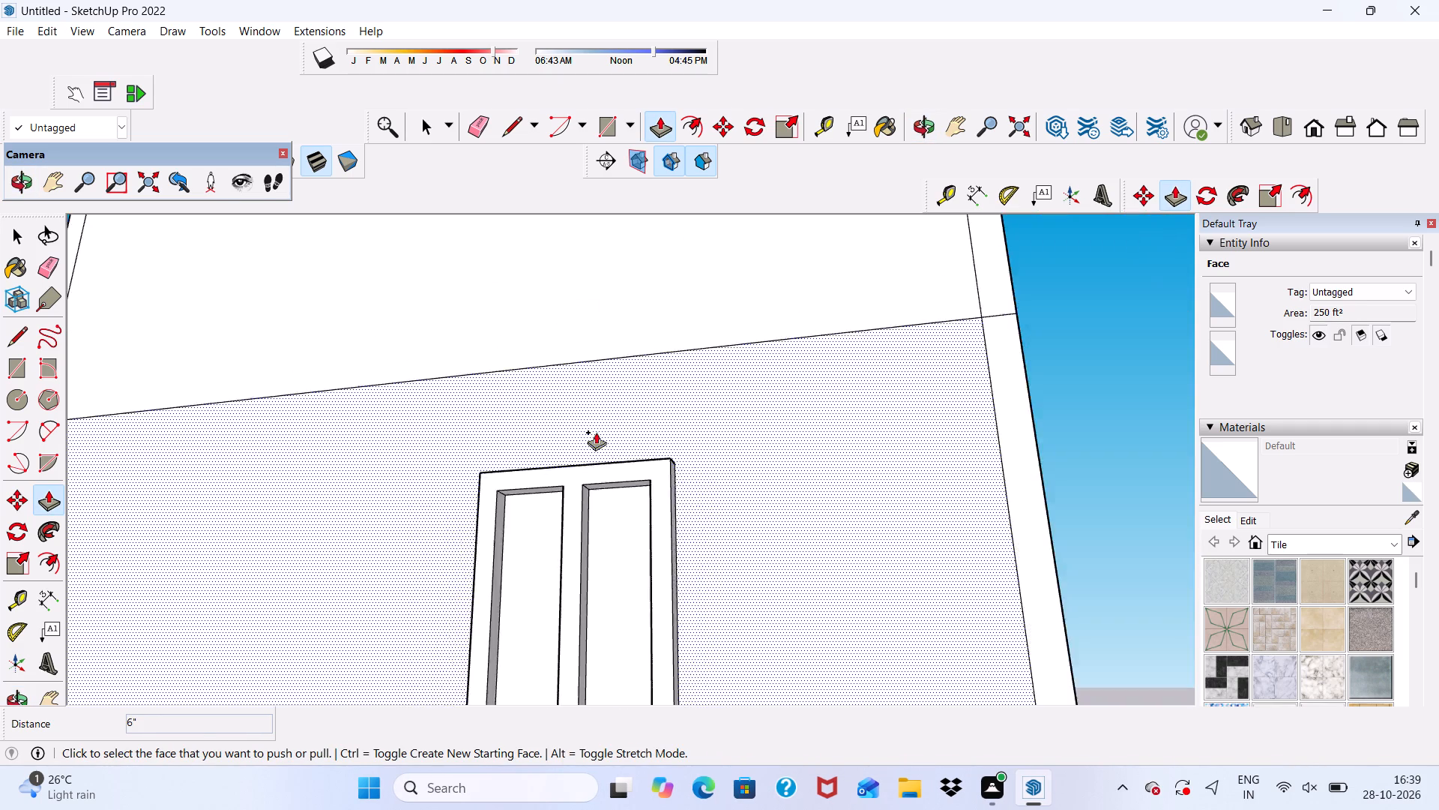
{"action": "scroll", "coordinate": [596, 432], "scroll_direction": "down", "scroll_amount": 5}
{"action": "middle_click_drag", "start_coordinate": [705, 463], "coordinate": [678, 586]}
{"action": "middle_click_drag", "start_coordinate": [672, 579], "coordinate": [699, 544]}
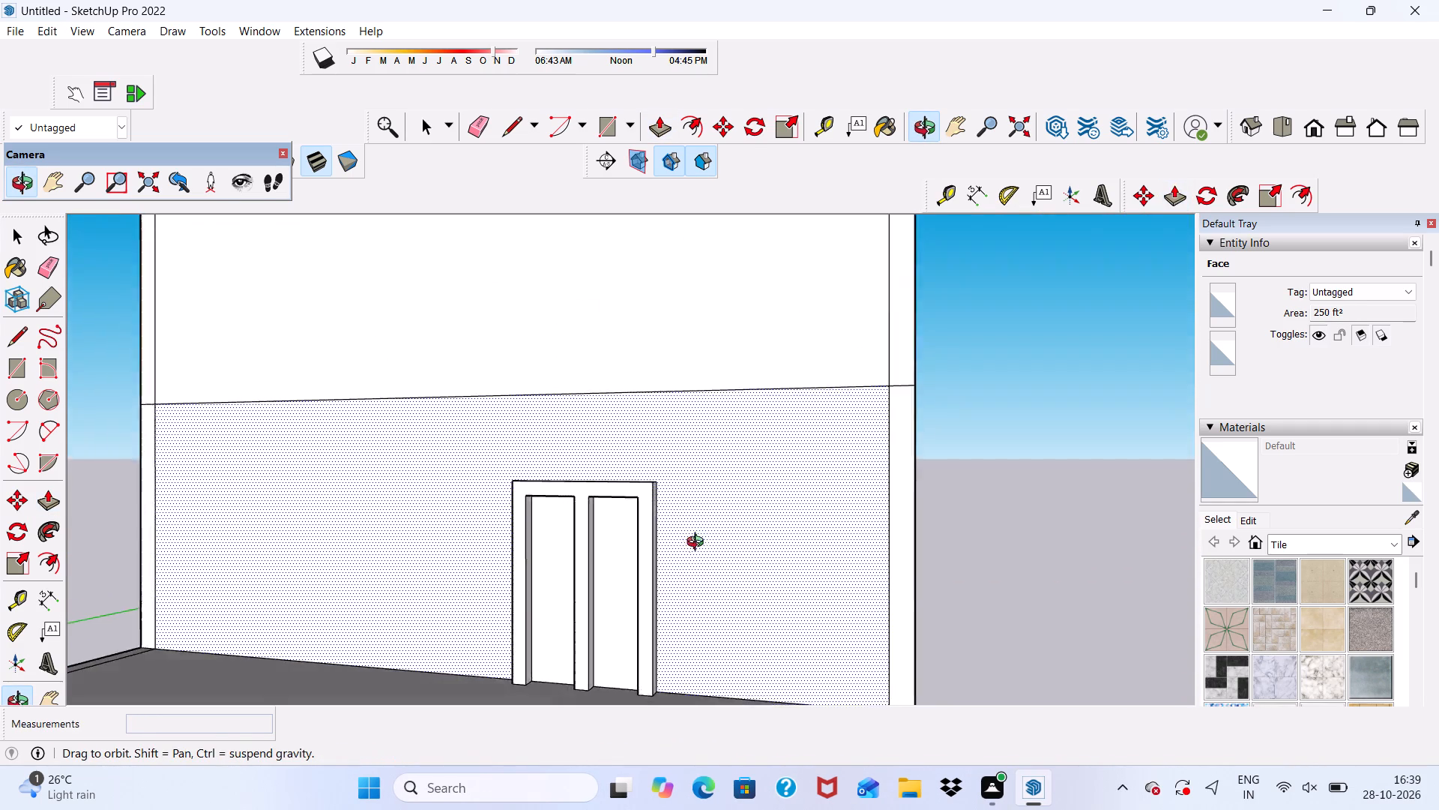
{"action": "middle_click_drag", "start_coordinate": [699, 544], "coordinate": [743, 523]}
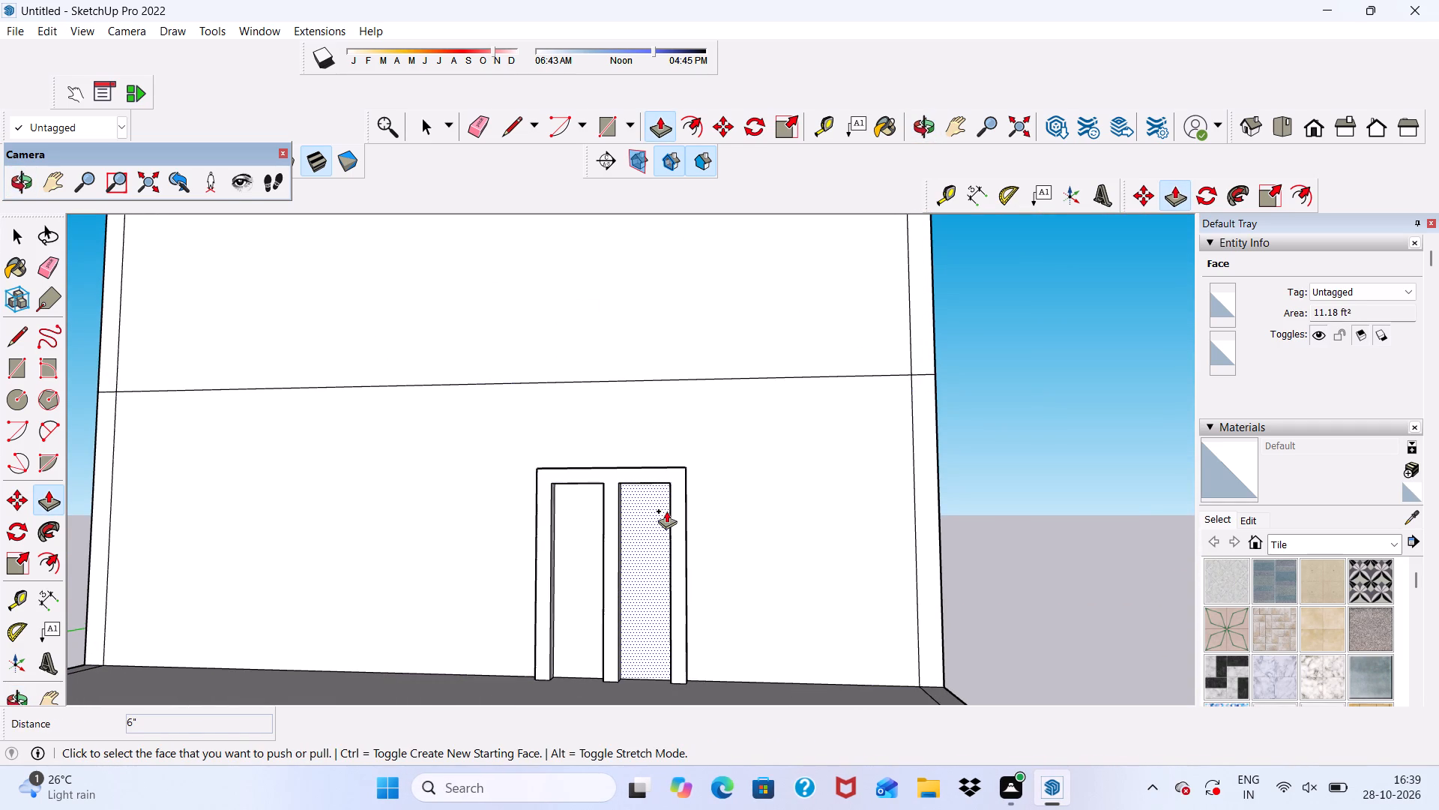
{"action": "scroll", "coordinate": [666, 511], "scroll_direction": "down", "scroll_amount": 3}
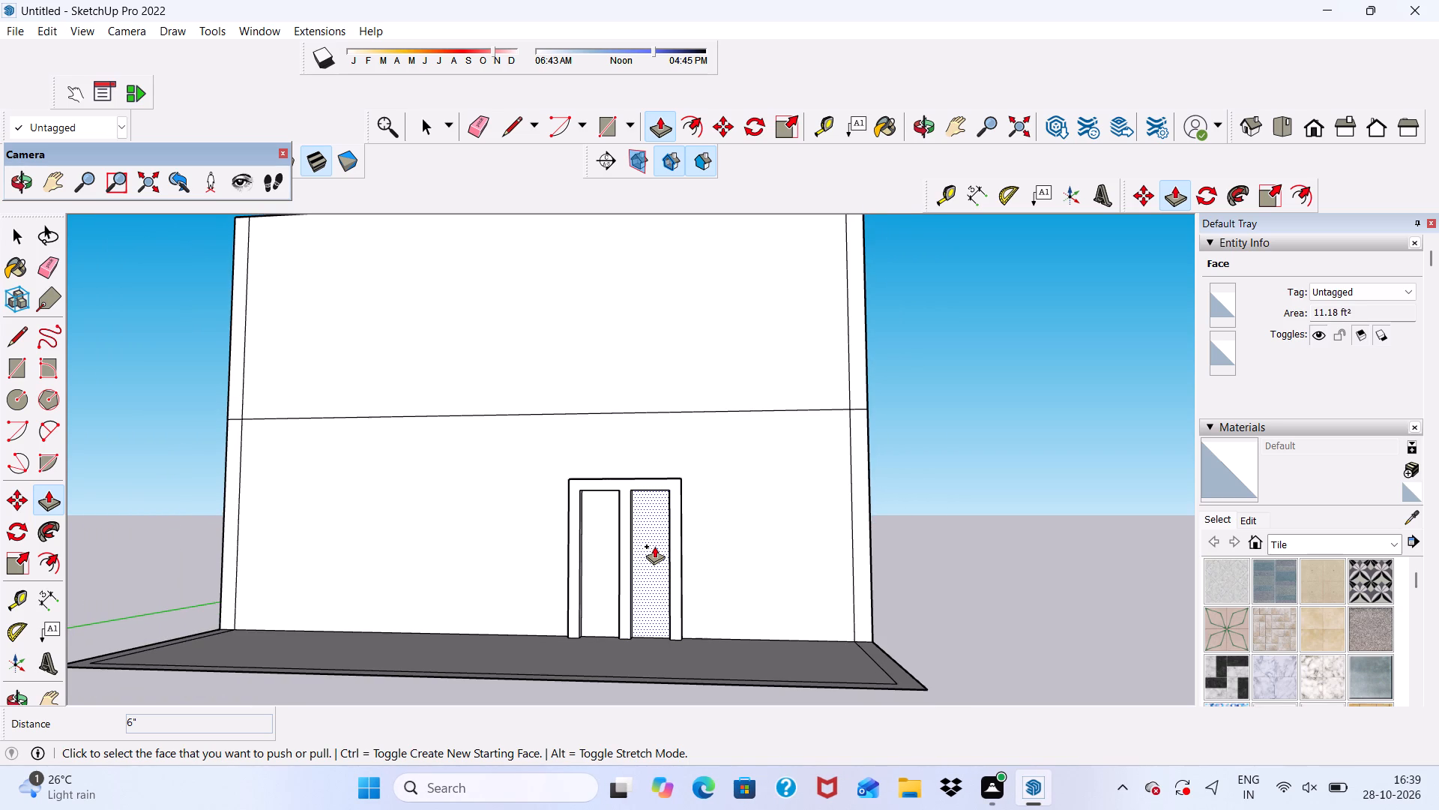
{"action": "scroll", "coordinate": [654, 546], "scroll_direction": "down", "scroll_amount": 1}
{"action": "scroll", "coordinate": [658, 532], "scroll_direction": "up", "scroll_amount": 10}
{"action": "key", "text": "space"}
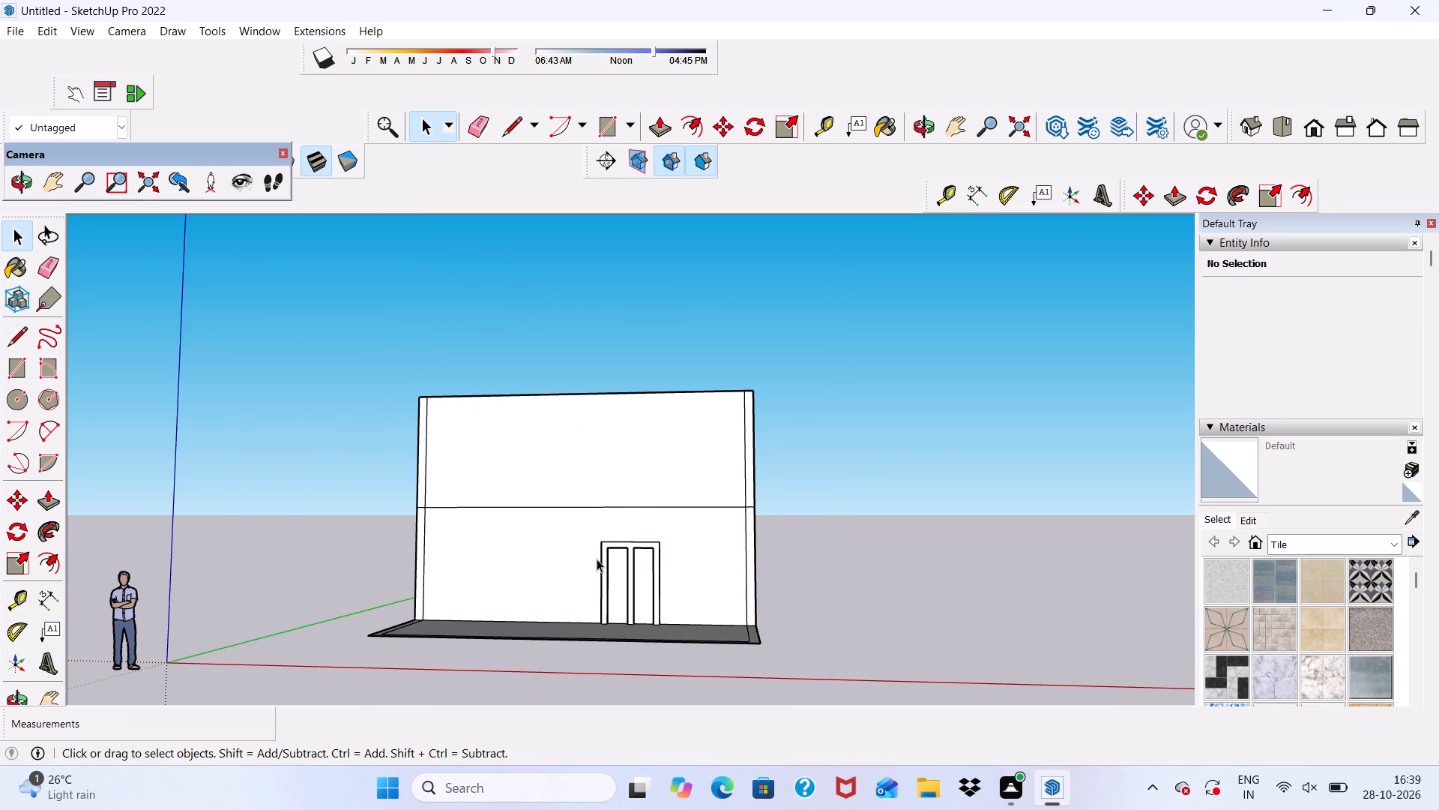
{"action": "middle_click_drag", "start_coordinate": [597, 559], "coordinate": [669, 545]}
{"action": "scroll", "coordinate": [644, 492], "scroll_direction": "up", "scroll_amount": 5}
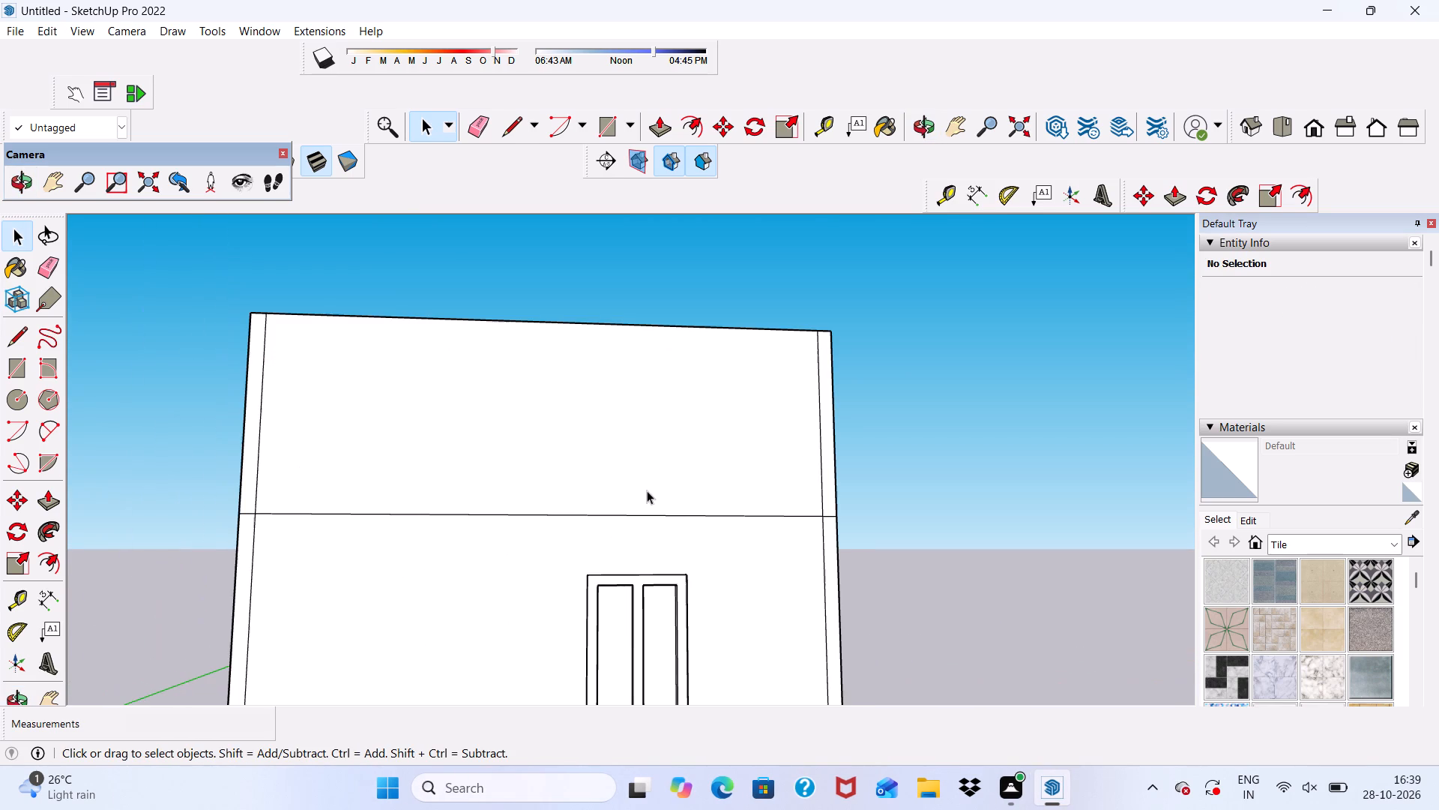
{"action": "middle_click_drag", "start_coordinate": [643, 490], "coordinate": [623, 544]}
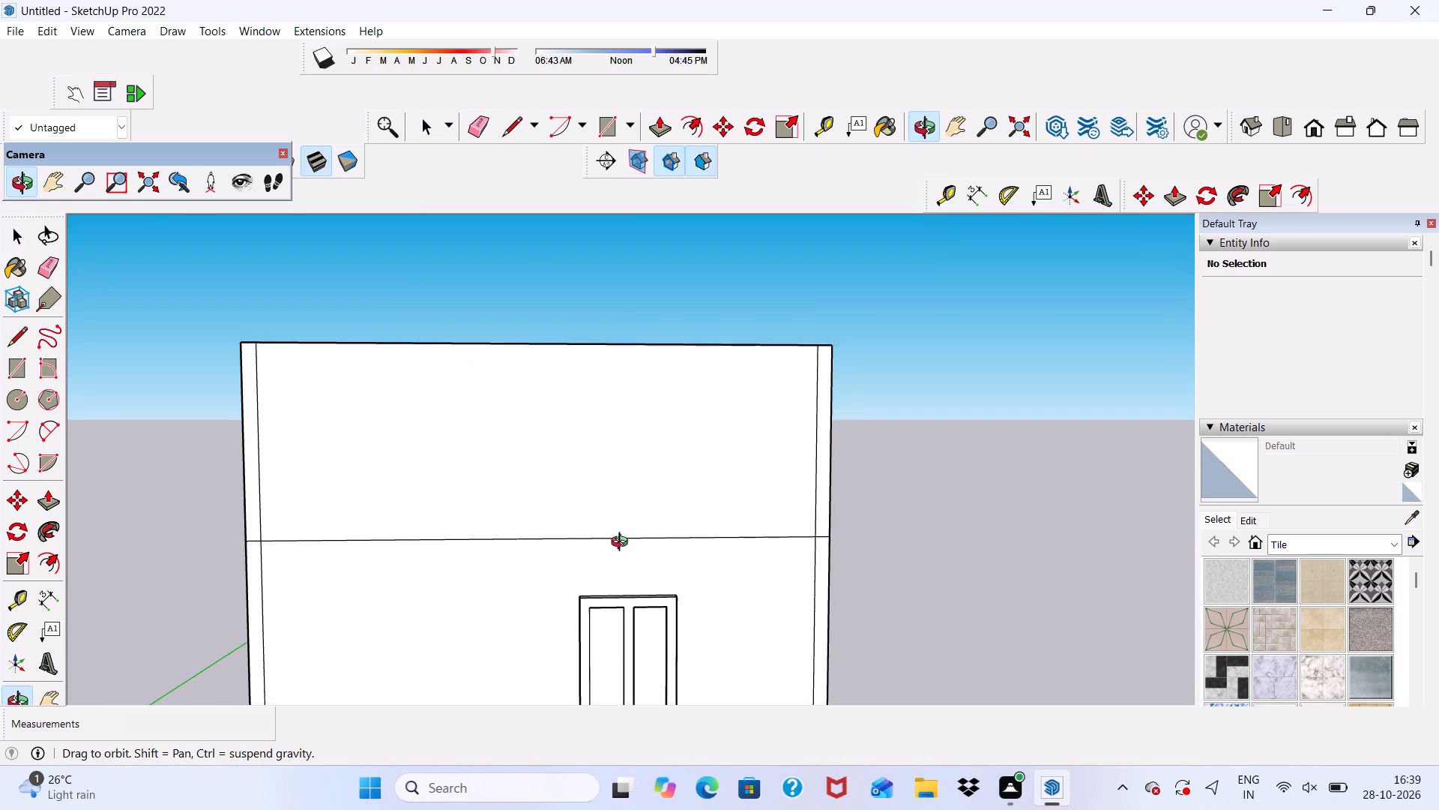
{"action": "middle_click_drag", "start_coordinate": [623, 544], "coordinate": [552, 541]}
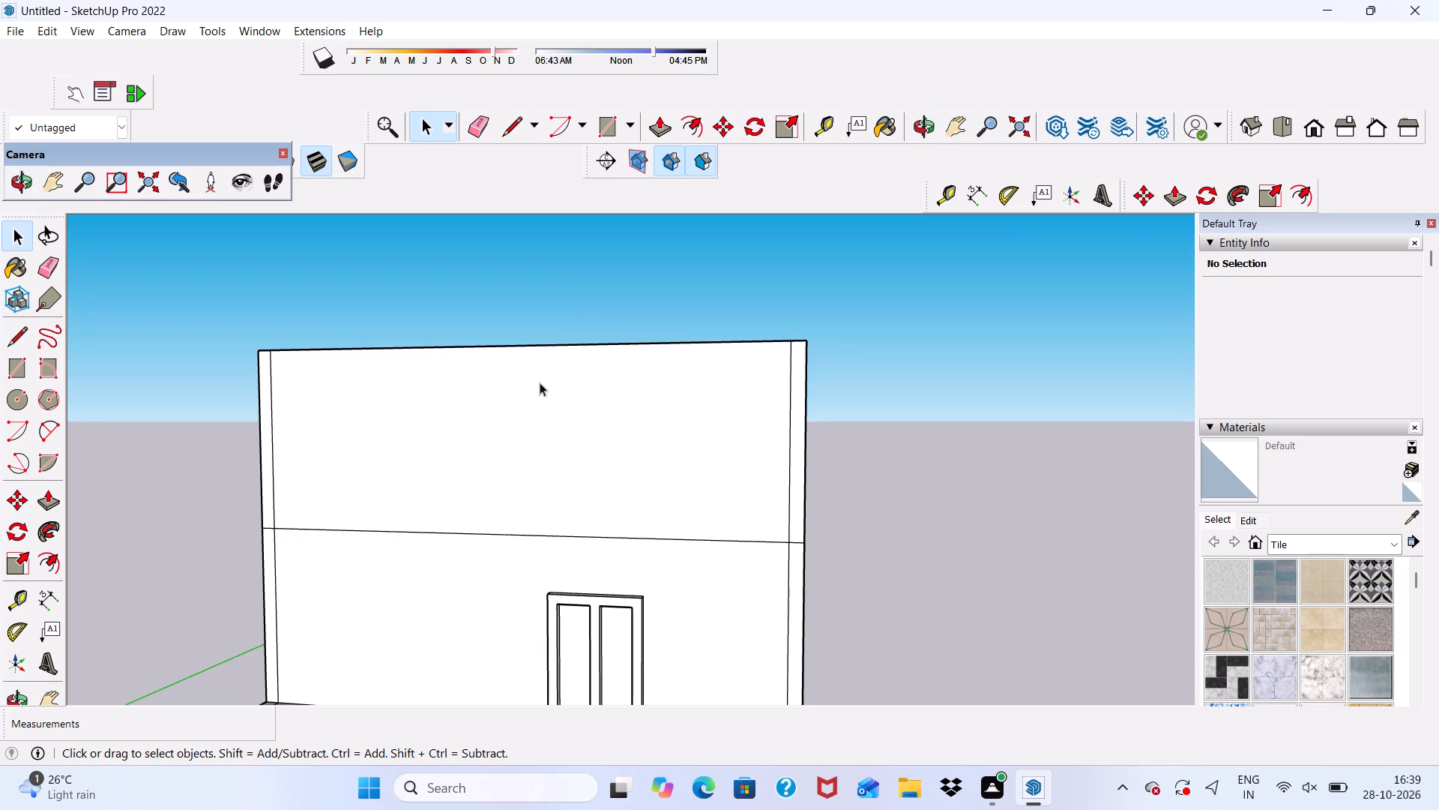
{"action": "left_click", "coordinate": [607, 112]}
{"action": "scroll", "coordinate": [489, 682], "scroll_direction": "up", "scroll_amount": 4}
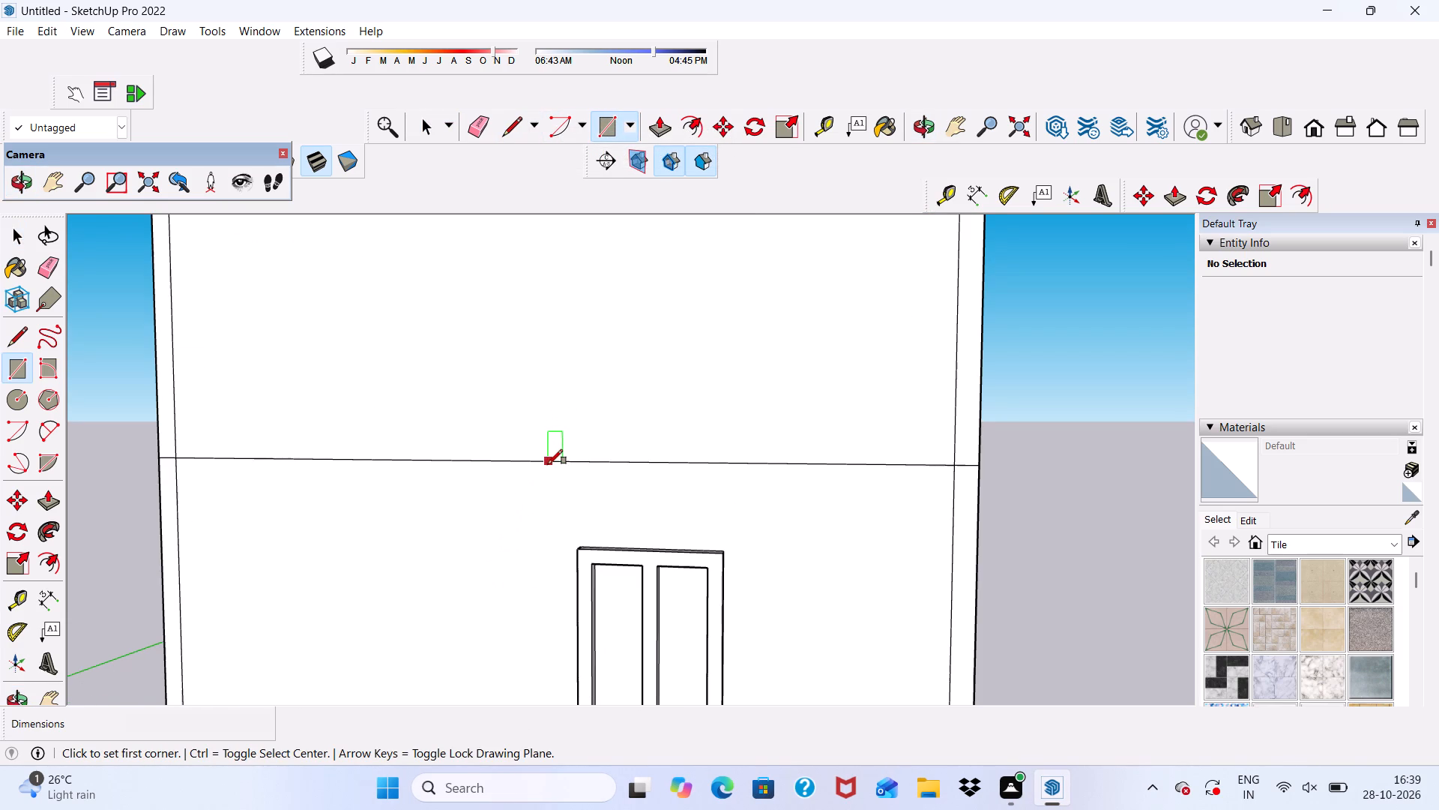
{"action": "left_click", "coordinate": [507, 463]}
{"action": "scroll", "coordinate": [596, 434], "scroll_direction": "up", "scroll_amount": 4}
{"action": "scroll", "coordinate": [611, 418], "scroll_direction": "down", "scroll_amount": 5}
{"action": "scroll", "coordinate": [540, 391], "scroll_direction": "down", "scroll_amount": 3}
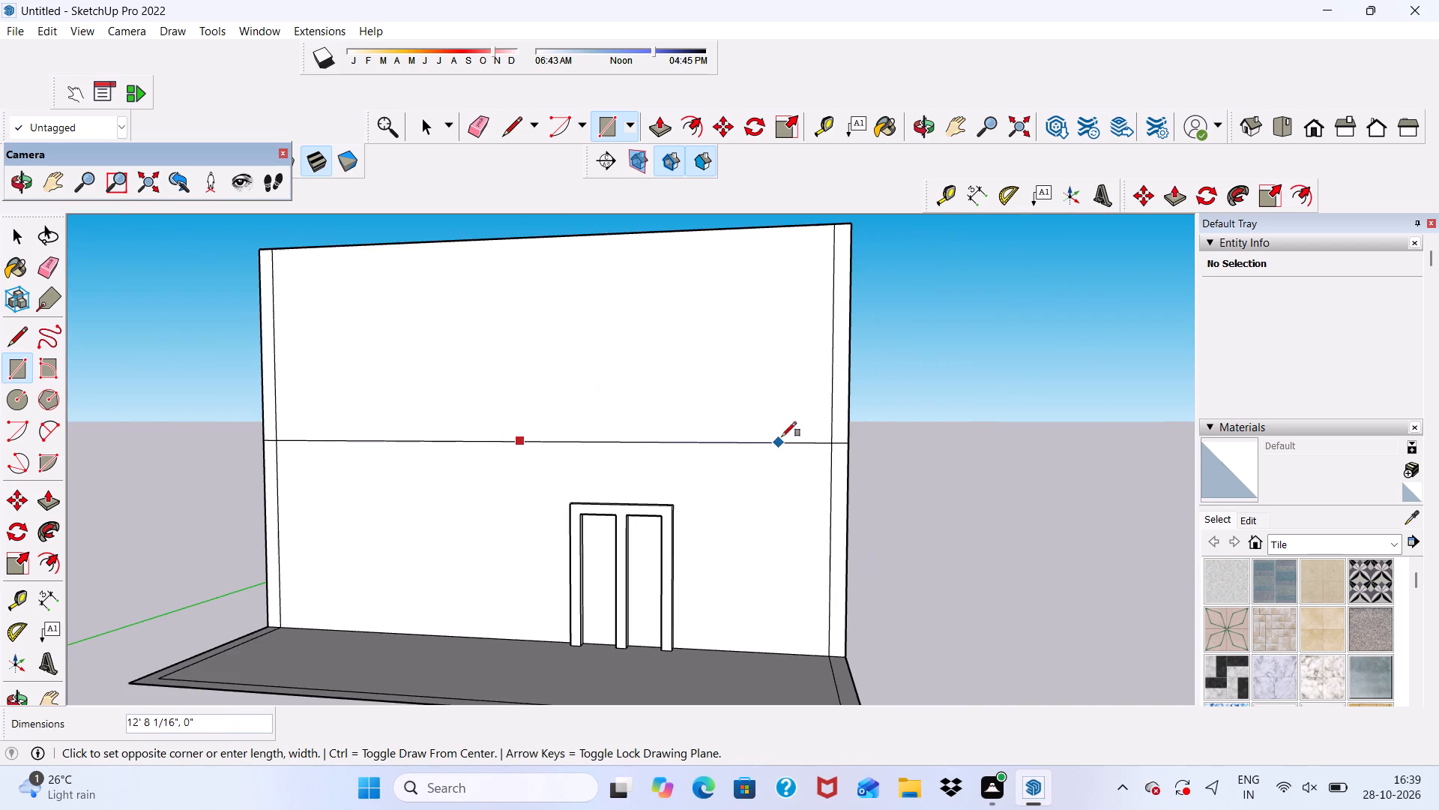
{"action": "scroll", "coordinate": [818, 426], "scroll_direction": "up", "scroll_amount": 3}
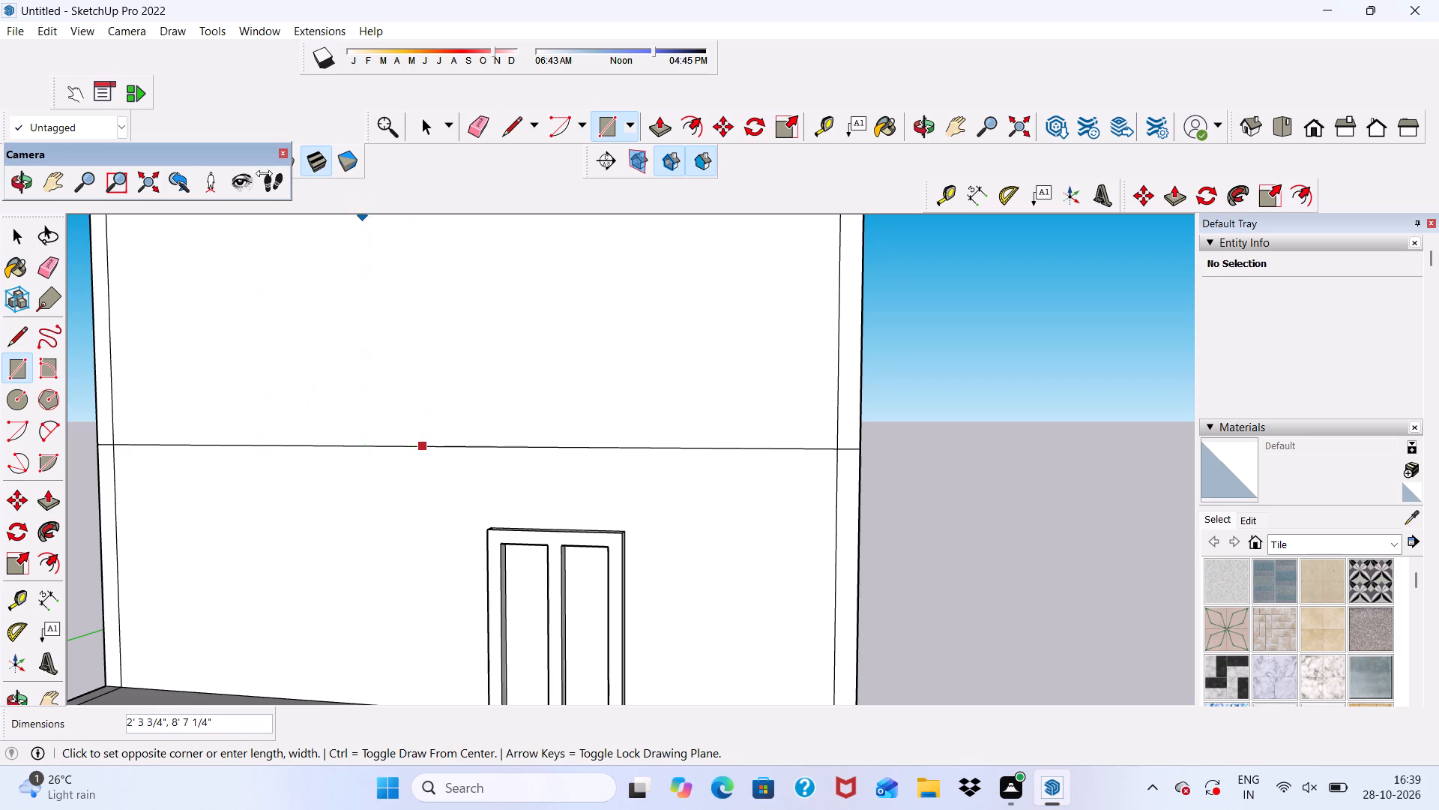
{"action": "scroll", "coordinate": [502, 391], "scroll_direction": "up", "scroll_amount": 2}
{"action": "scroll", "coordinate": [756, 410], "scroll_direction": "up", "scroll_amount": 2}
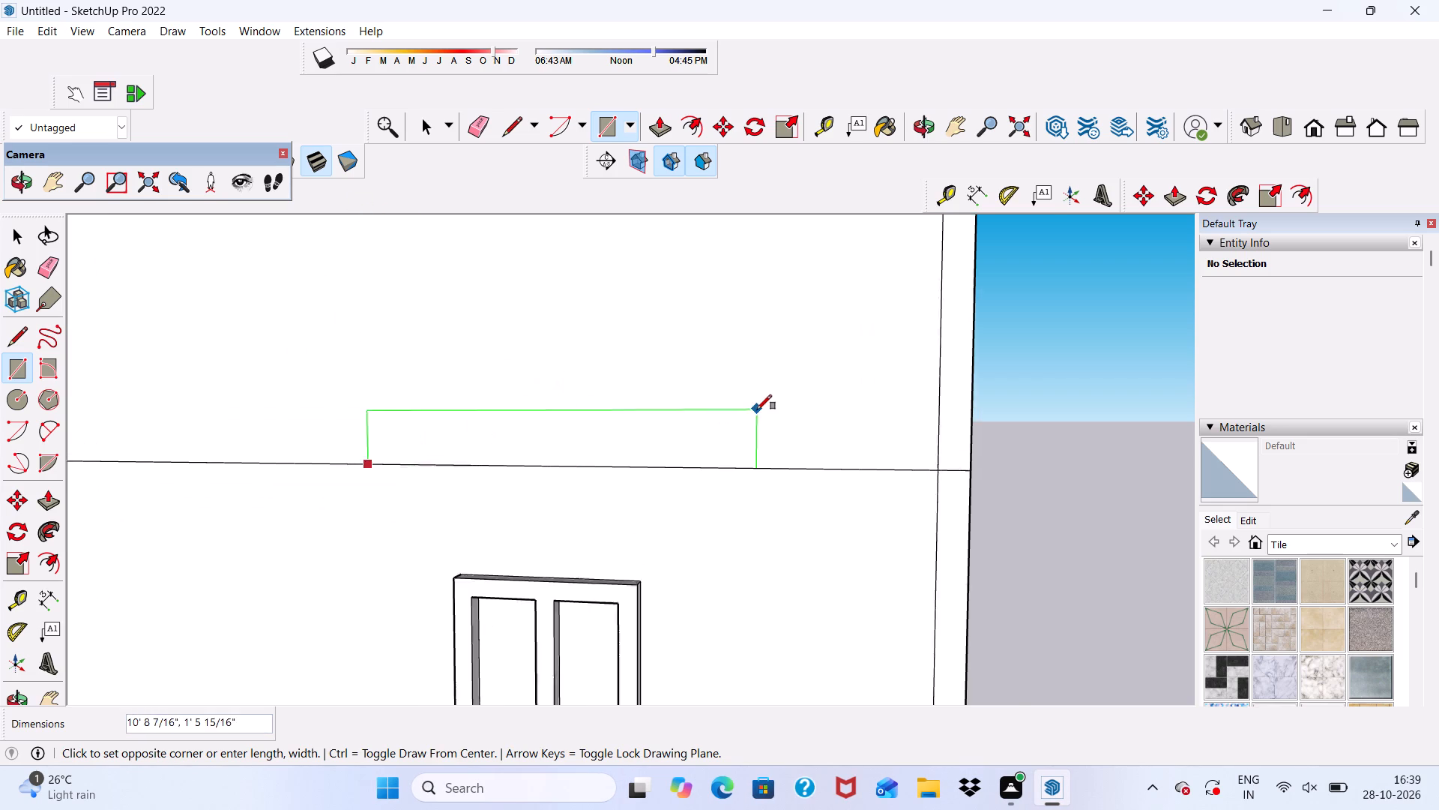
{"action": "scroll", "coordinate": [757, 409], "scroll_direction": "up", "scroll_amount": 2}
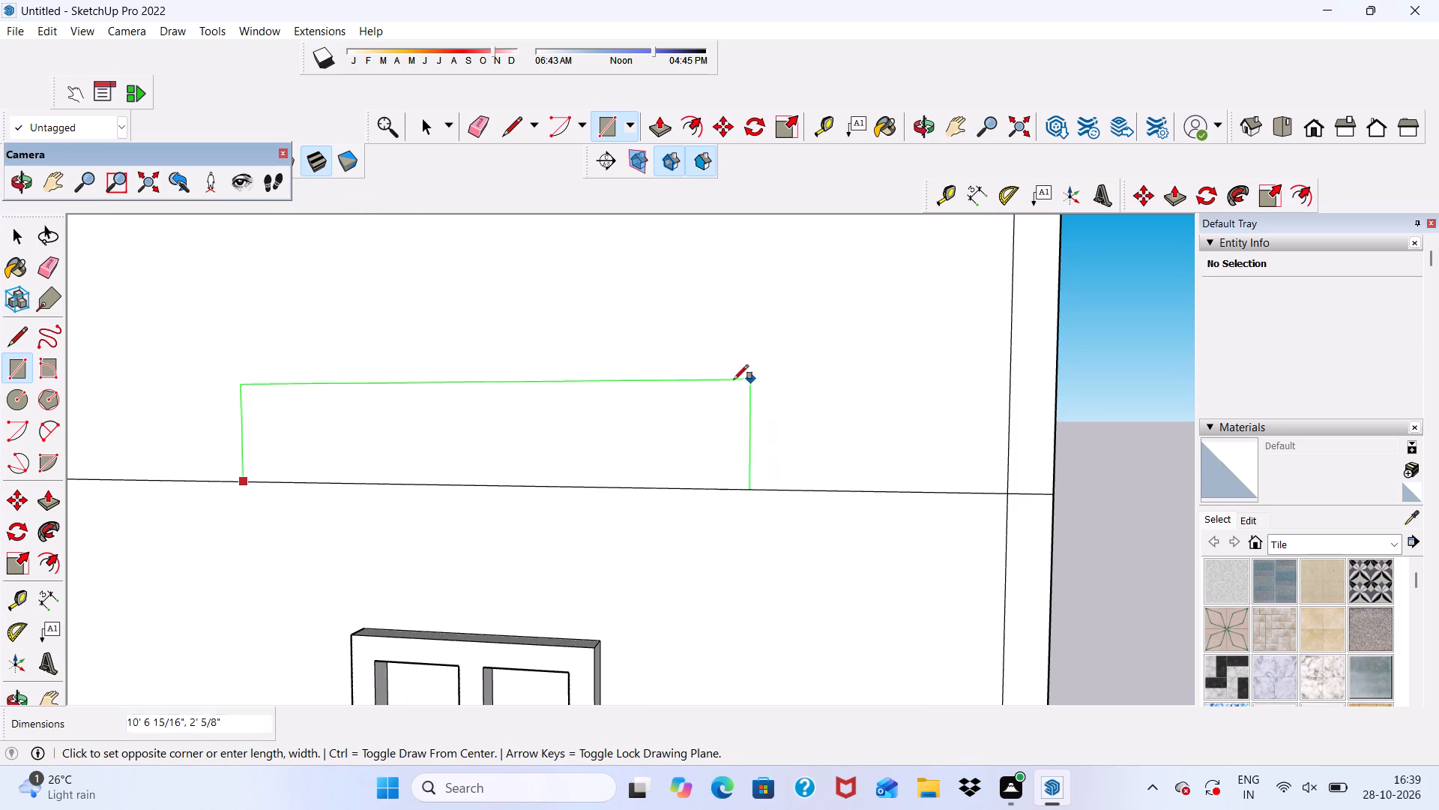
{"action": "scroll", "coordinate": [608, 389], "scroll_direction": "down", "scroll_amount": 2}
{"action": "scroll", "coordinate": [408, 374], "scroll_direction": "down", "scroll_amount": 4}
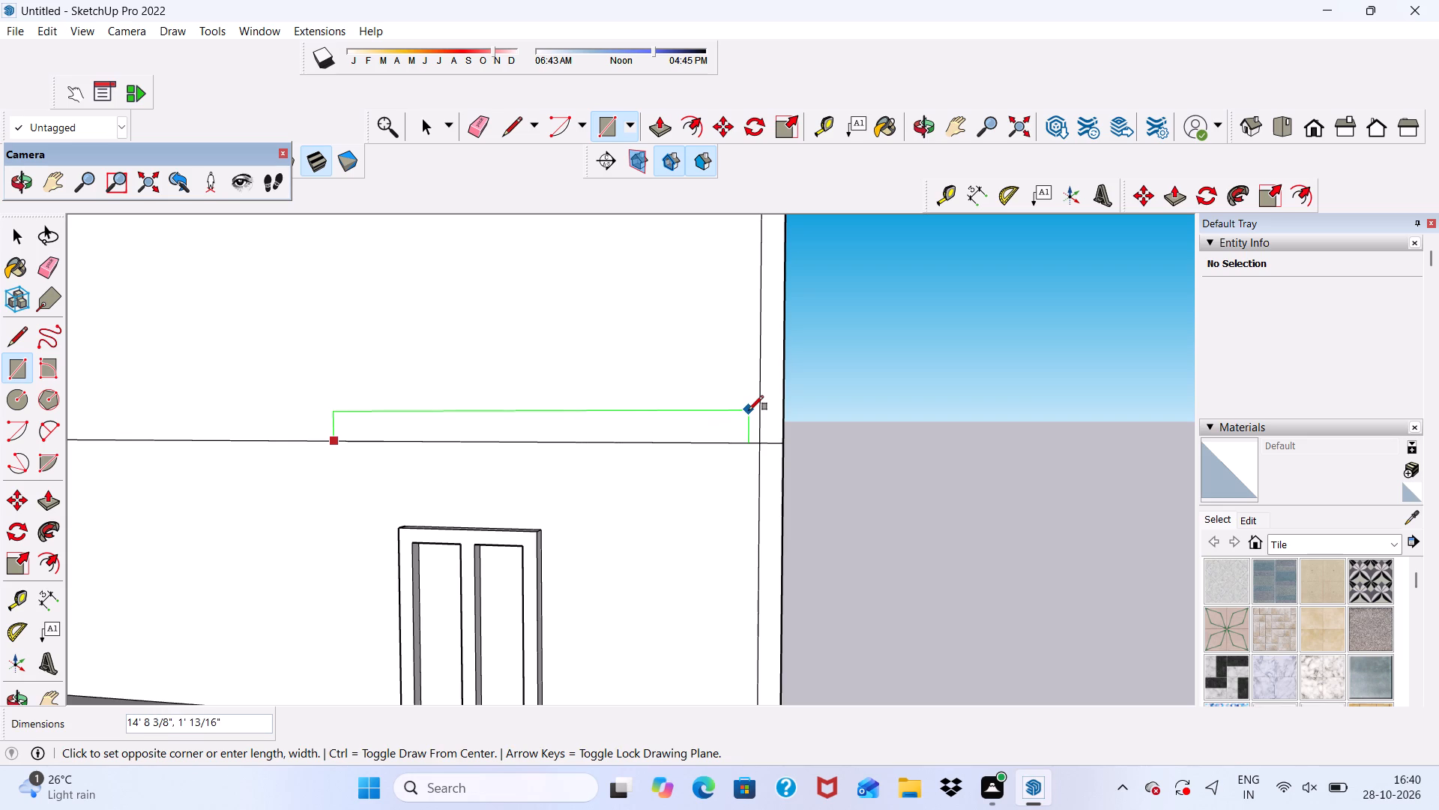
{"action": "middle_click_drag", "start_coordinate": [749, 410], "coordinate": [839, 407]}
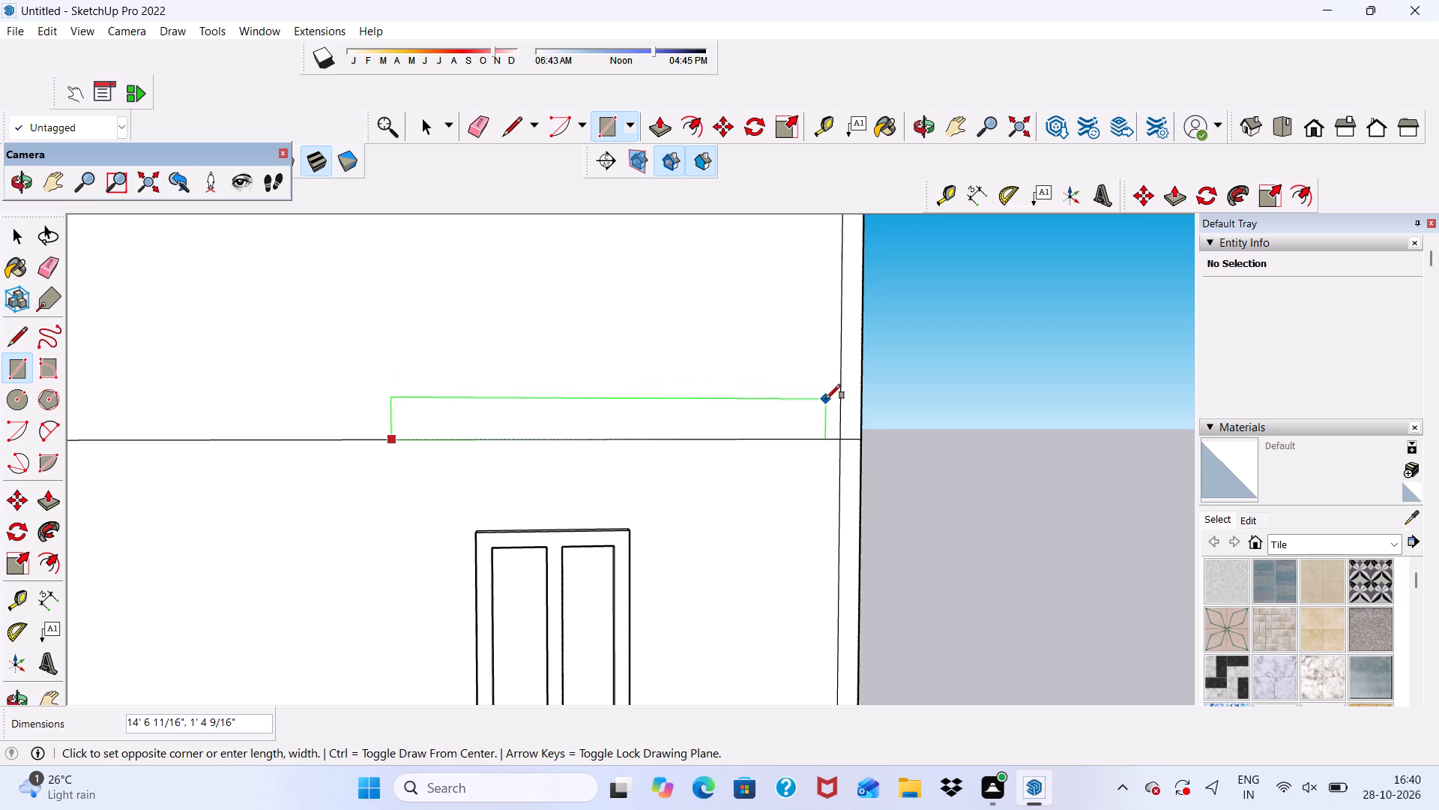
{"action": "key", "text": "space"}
Erase the vertical joint line near the partition's right-hand end, above and below the horizontal line, and the horizontal line on the adjoining side wall.
{"action": "scroll", "coordinate": [824, 394], "scroll_direction": "down", "scroll_amount": 2}
{"action": "middle_click_drag", "start_coordinate": [824, 402], "coordinate": [628, 455]}
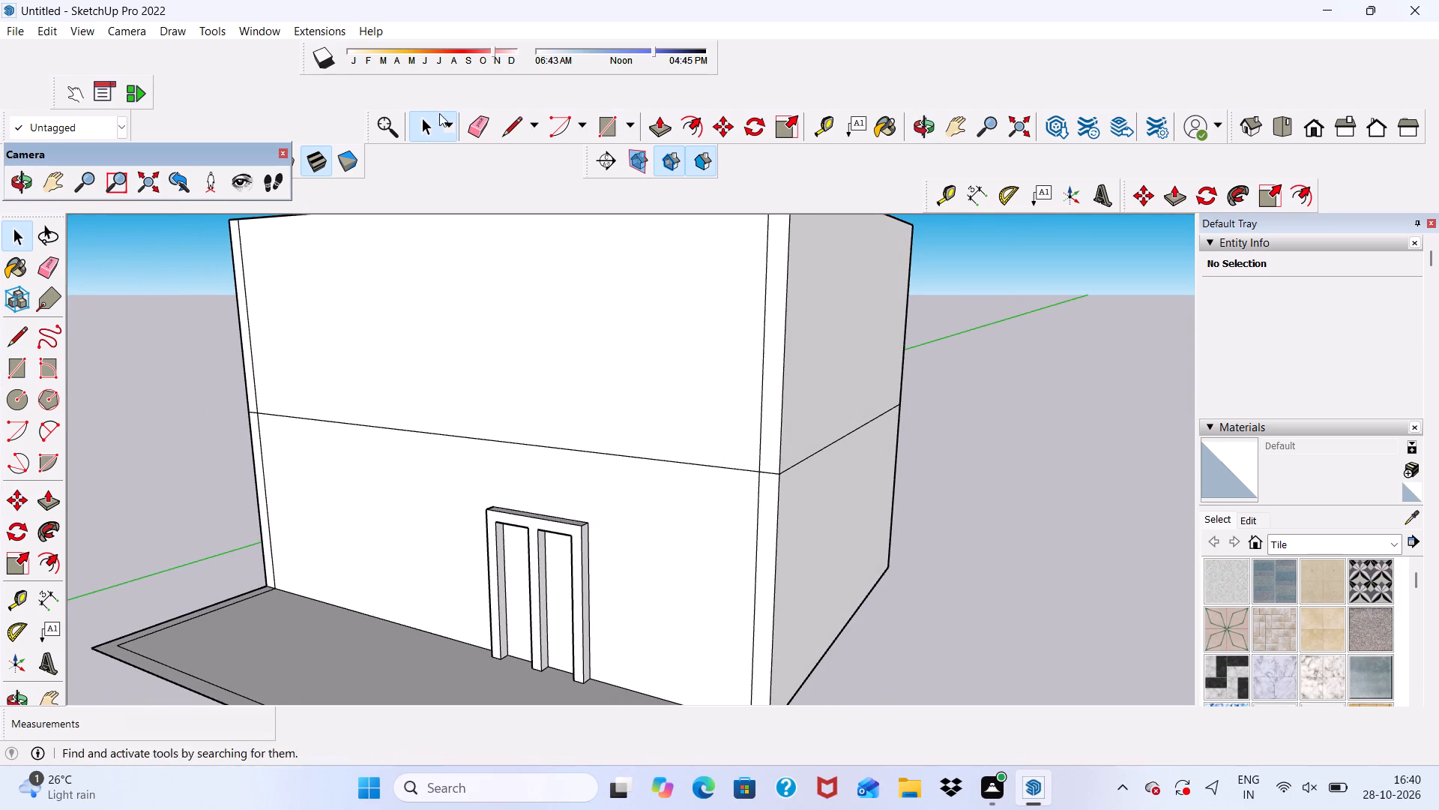
{"action": "left_click", "coordinate": [480, 121]}
{"action": "scroll", "coordinate": [765, 460], "scroll_direction": "up", "scroll_amount": 3}
{"action": "left_click", "coordinate": [759, 475]}
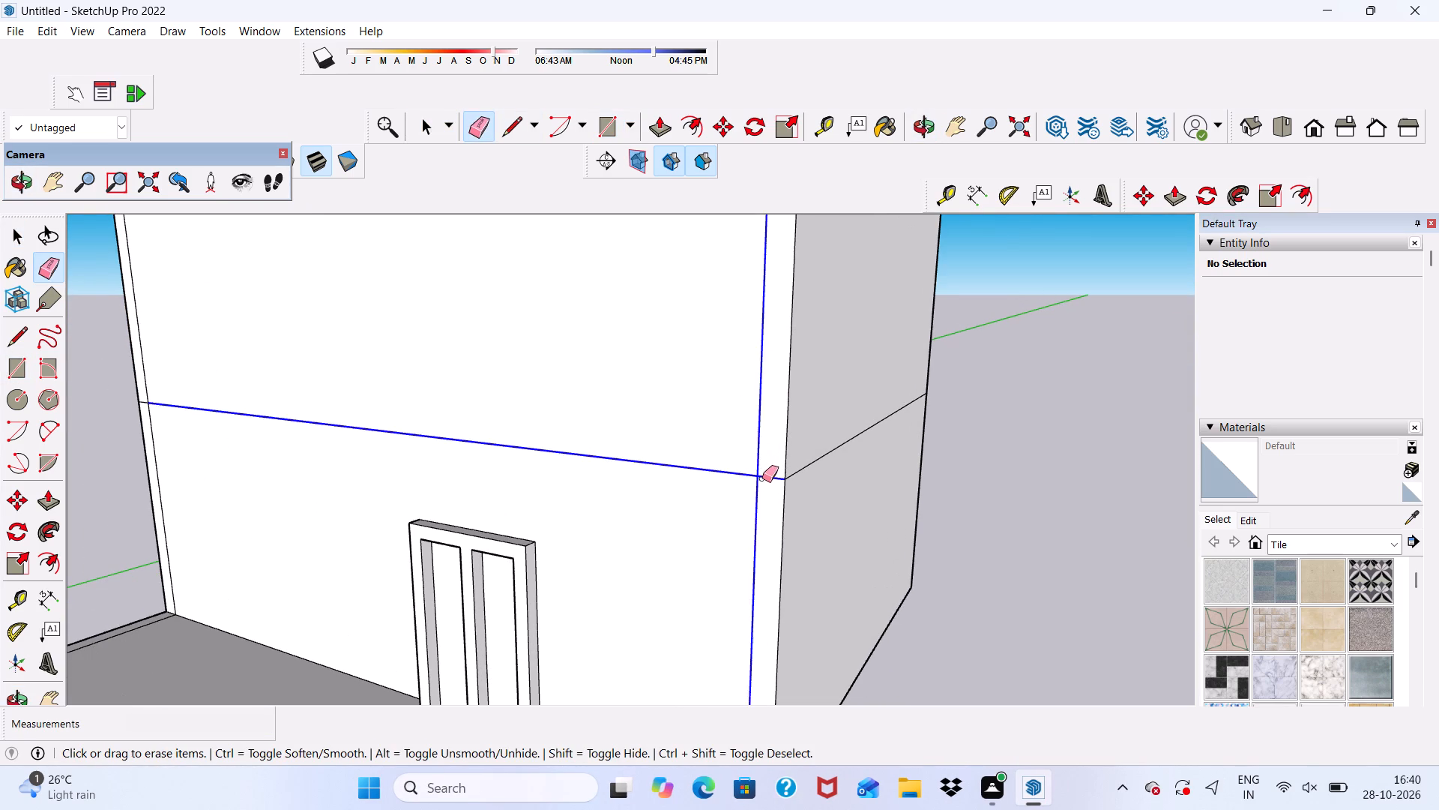
{"action": "key", "text": "ctrl+z"}
{"action": "scroll", "coordinate": [758, 431], "scroll_direction": "up", "scroll_amount": 2}
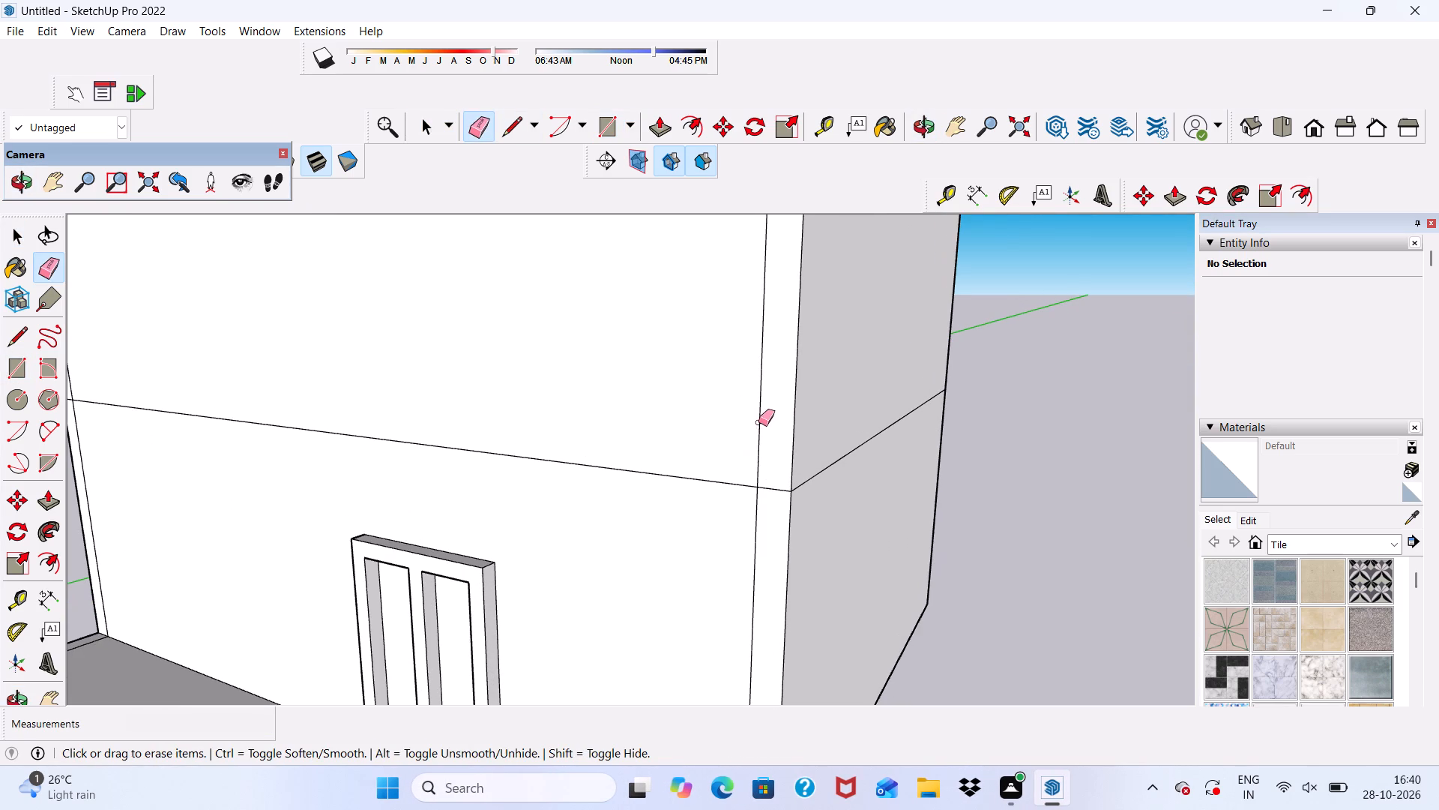
{"action": "left_click_drag", "start_coordinate": [758, 422], "coordinate": [762, 434]}
{"action": "left_click_drag", "start_coordinate": [757, 515], "coordinate": [752, 524]}
{"action": "left_click_drag", "start_coordinate": [854, 447], "coordinate": [851, 466]}
{"action": "scroll", "coordinate": [833, 432], "scroll_direction": "down", "scroll_amount": 3}
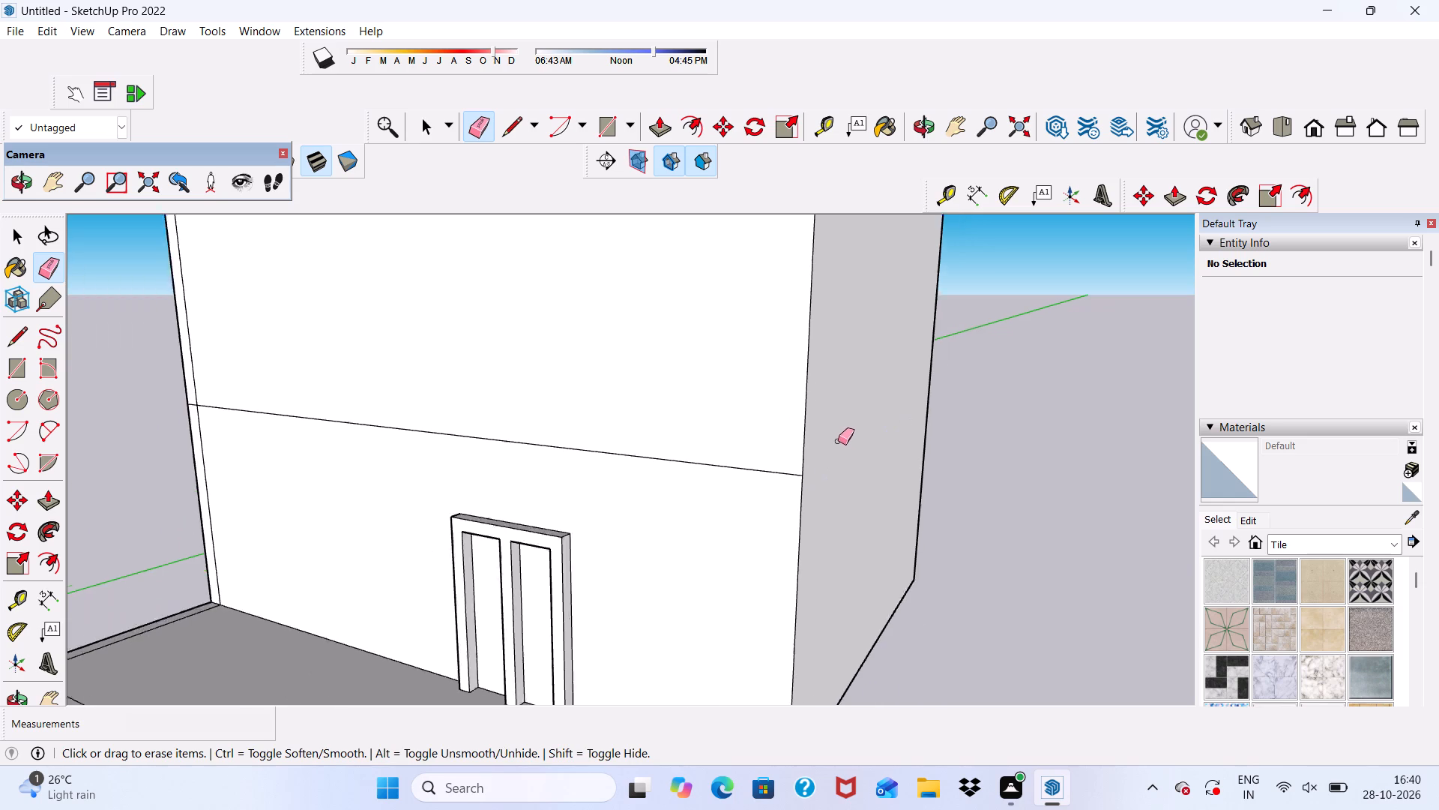
Push/Pull the side wall face near the double door outward about 2'.
{"action": "scroll", "coordinate": [838, 441], "scroll_direction": "down", "scroll_amount": 2}
{"action": "key", "text": "space"}
{"action": "middle_click_drag", "start_coordinate": [848, 424], "coordinate": [731, 438]}
{"action": "left_click", "coordinate": [740, 439]}
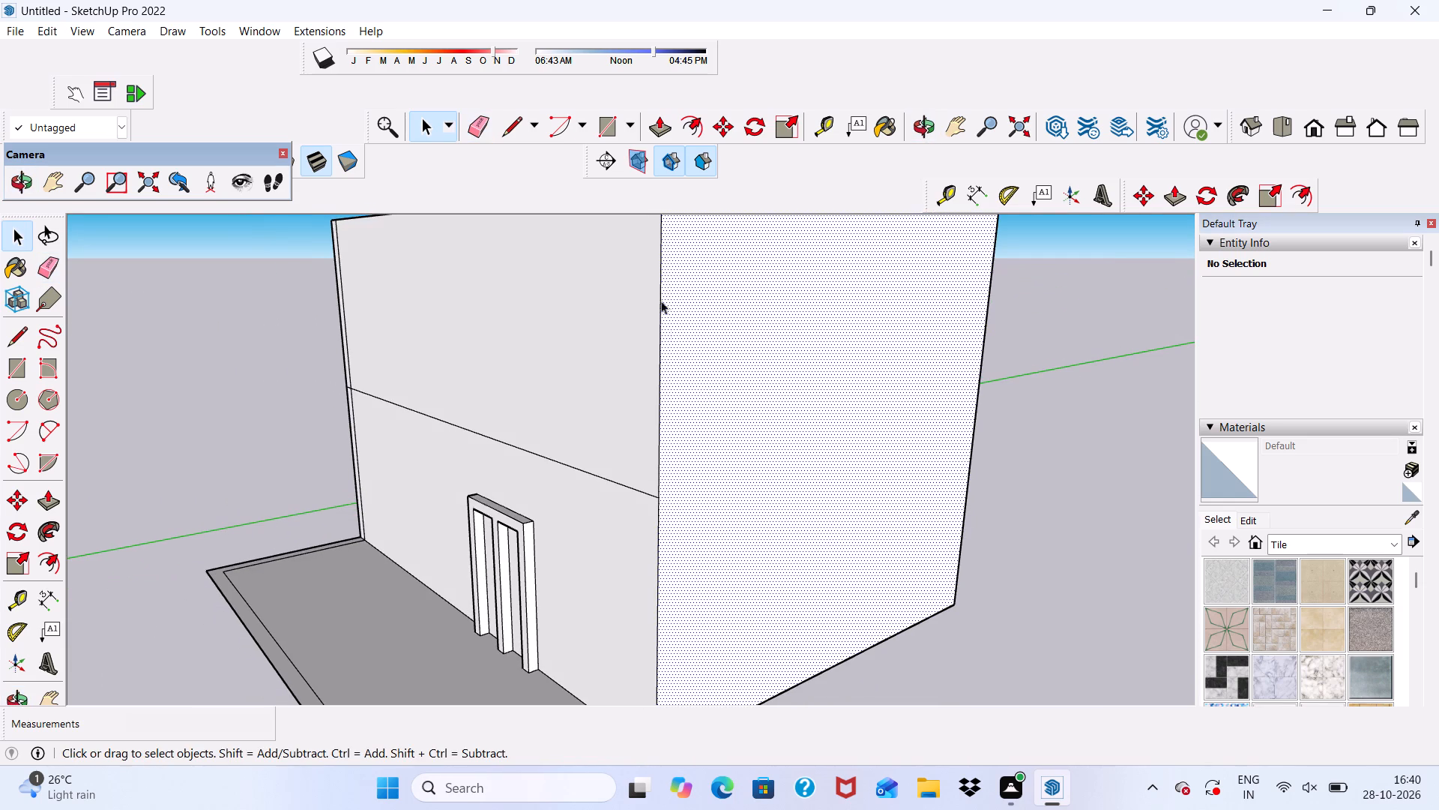
{"action": "left_click", "coordinate": [663, 115]}
{"action": "left_click", "coordinate": [761, 459]}
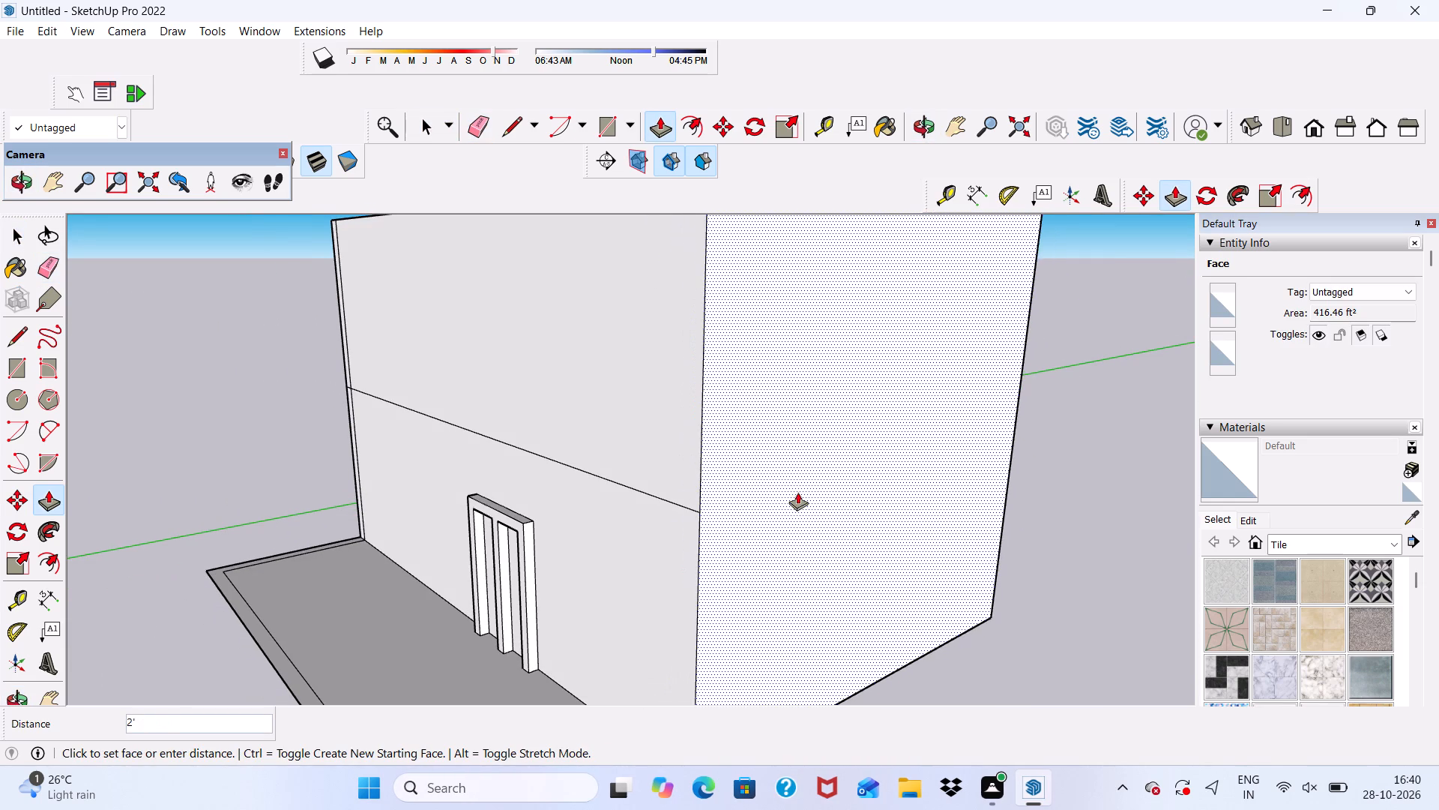
{"action": "left_click", "coordinate": [797, 492]}
Draw a rectangle about 13' 1" by 1' 5" on the partition above the double door, starting on the horizontal line.
{"action": "scroll", "coordinate": [615, 484], "scroll_direction": "down", "scroll_amount": 2}
{"action": "middle_click_drag", "start_coordinate": [633, 493], "coordinate": [851, 431]}
{"action": "scroll", "coordinate": [848, 434], "scroll_direction": "down", "scroll_amount": 3}
{"action": "middle_click_drag", "start_coordinate": [794, 452], "coordinate": [831, 487]}
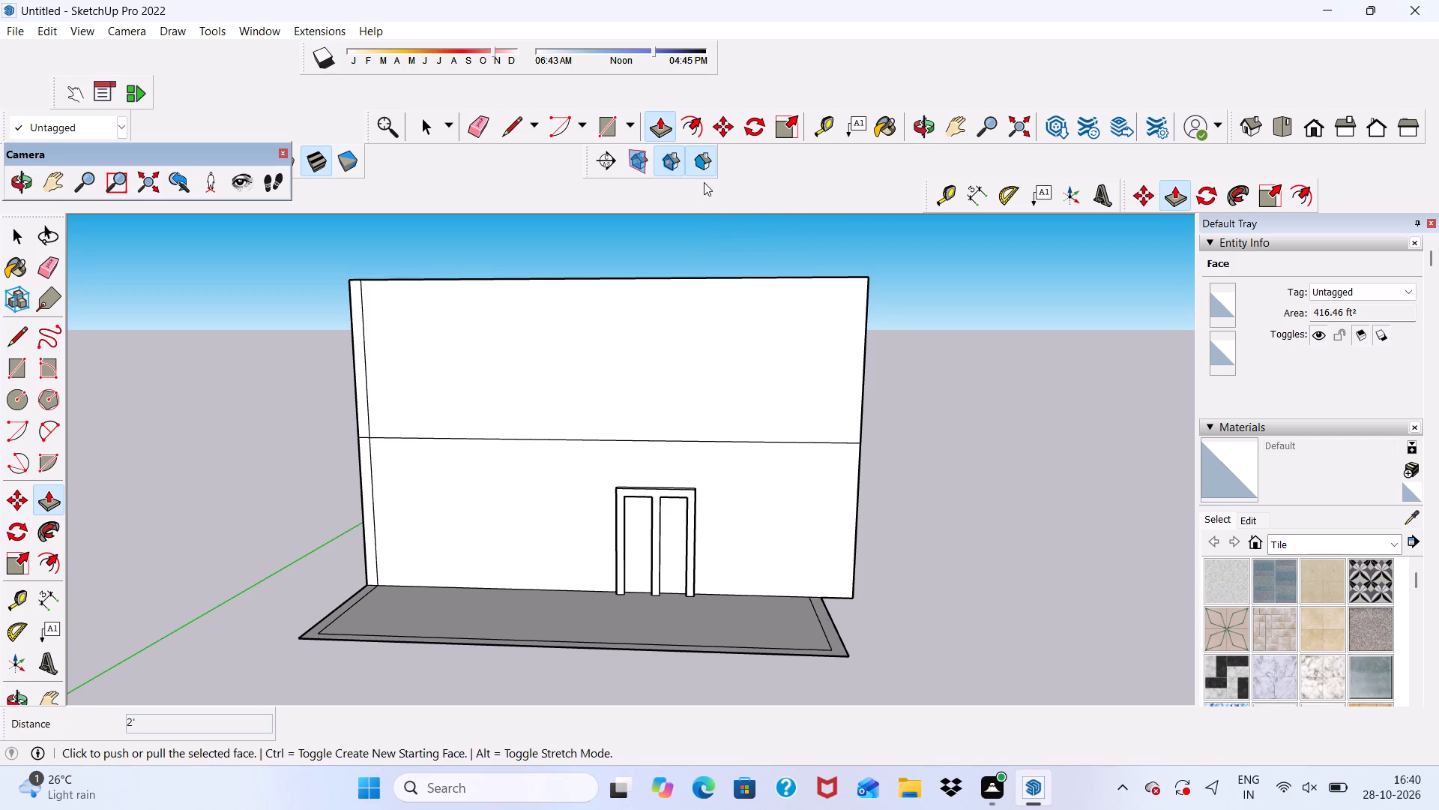
{"action": "left_click", "coordinate": [600, 118]}
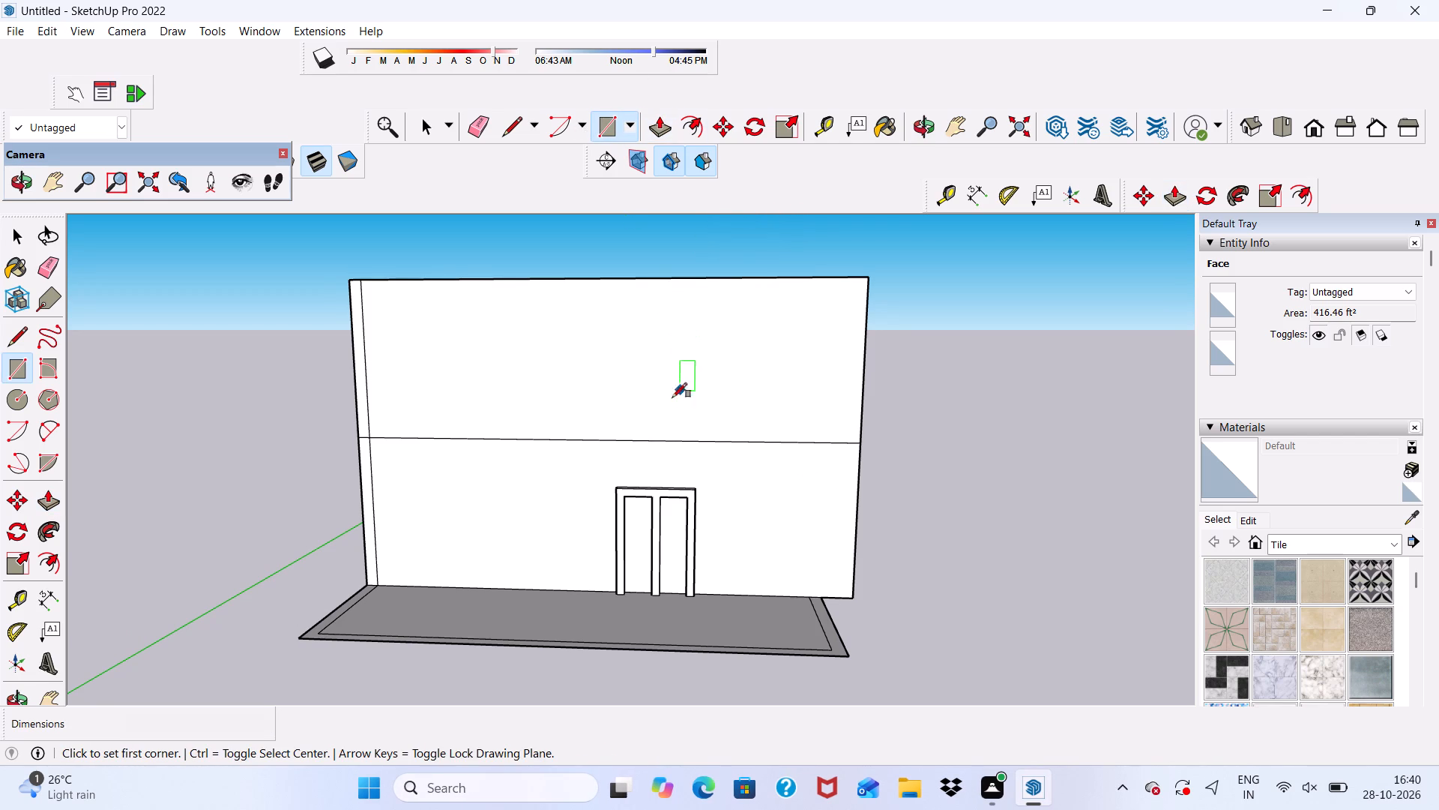
{"action": "left_click", "coordinate": [588, 440]}
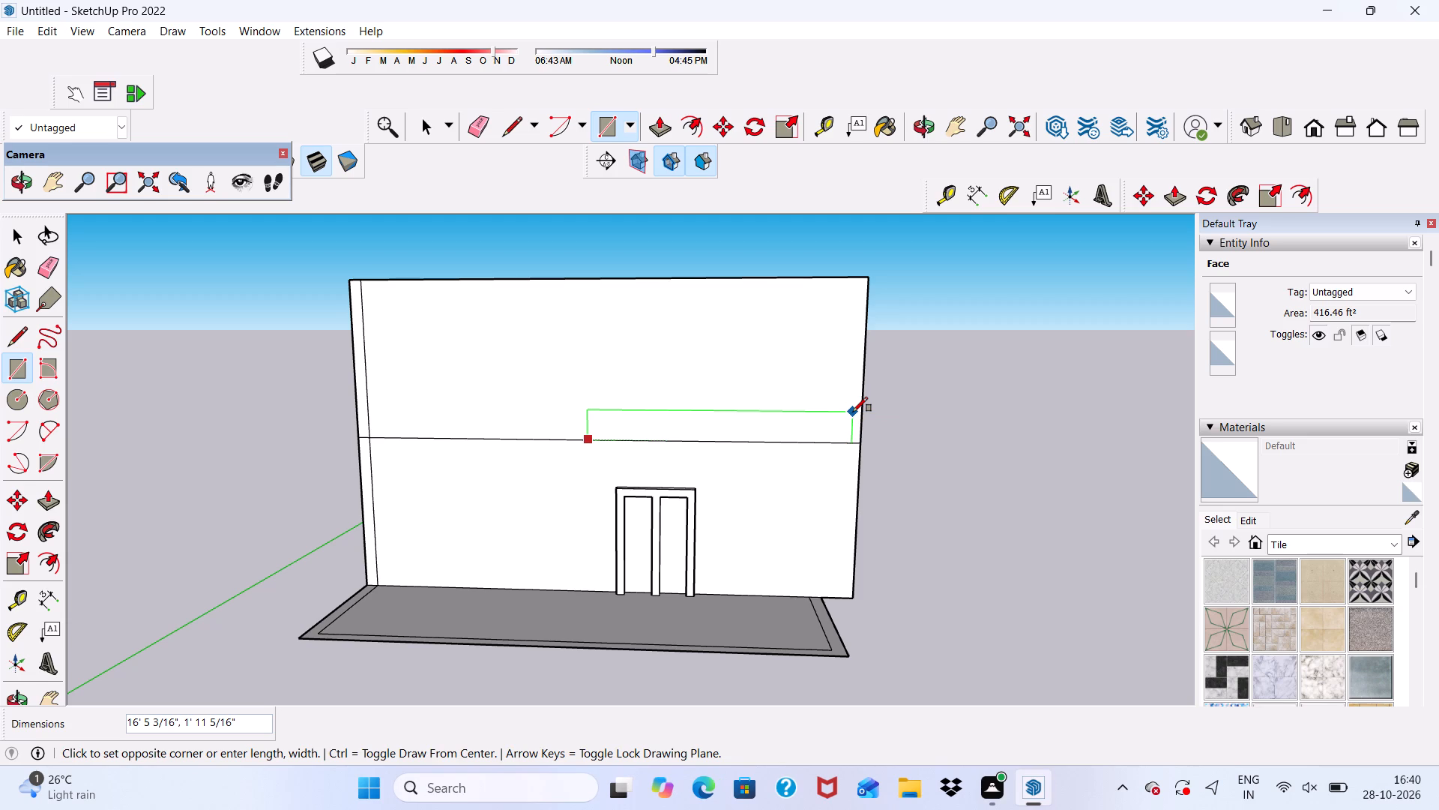
{"action": "left_click", "coordinate": [797, 420]}
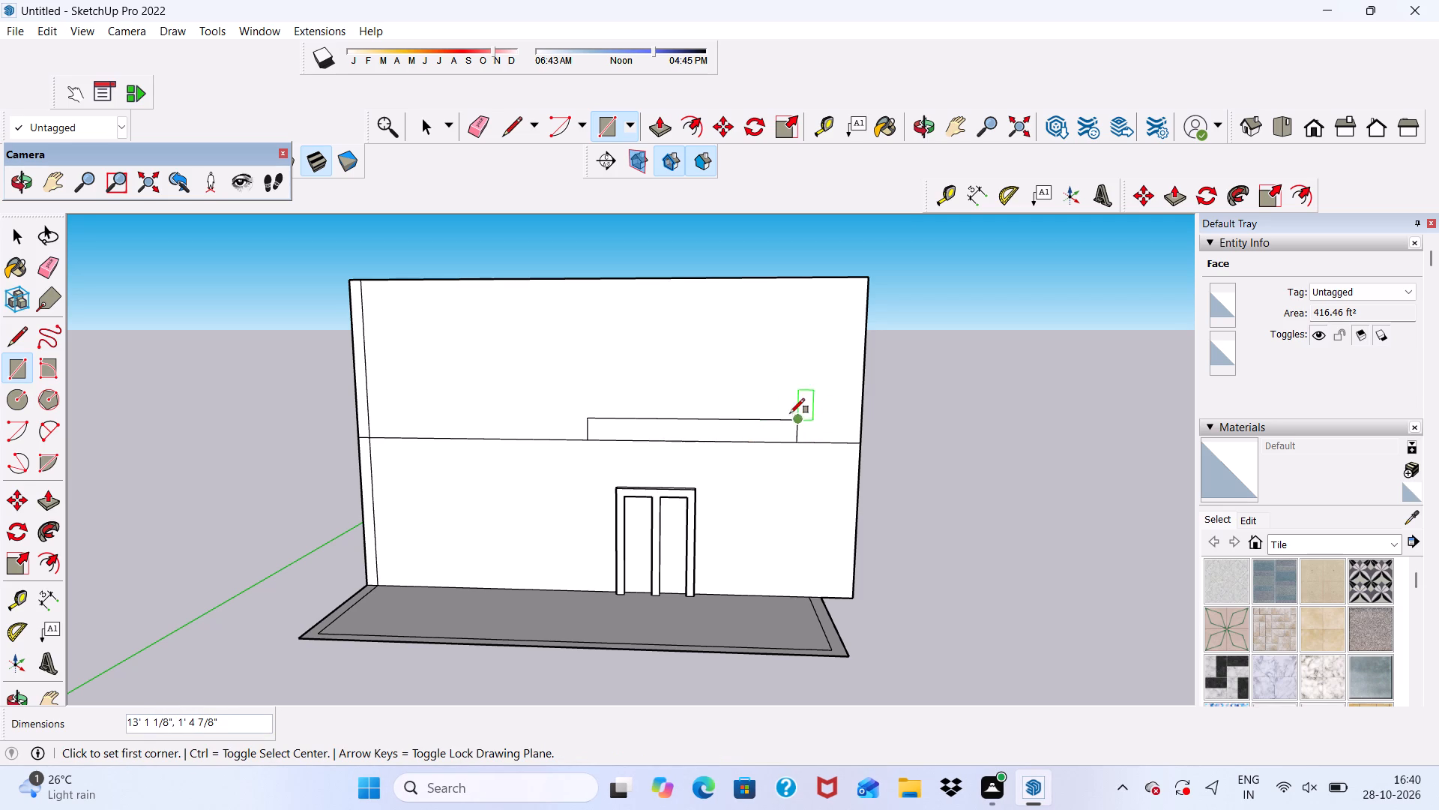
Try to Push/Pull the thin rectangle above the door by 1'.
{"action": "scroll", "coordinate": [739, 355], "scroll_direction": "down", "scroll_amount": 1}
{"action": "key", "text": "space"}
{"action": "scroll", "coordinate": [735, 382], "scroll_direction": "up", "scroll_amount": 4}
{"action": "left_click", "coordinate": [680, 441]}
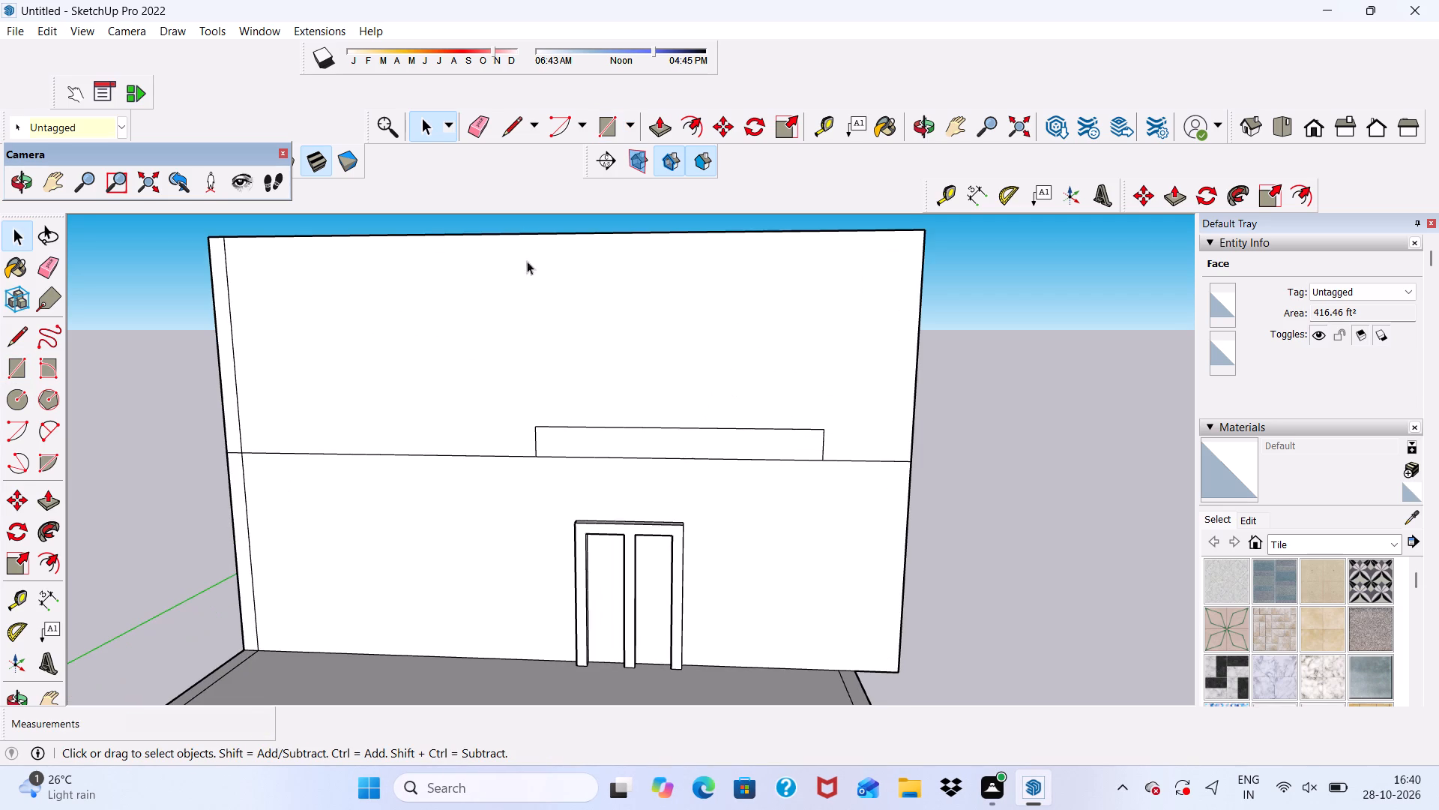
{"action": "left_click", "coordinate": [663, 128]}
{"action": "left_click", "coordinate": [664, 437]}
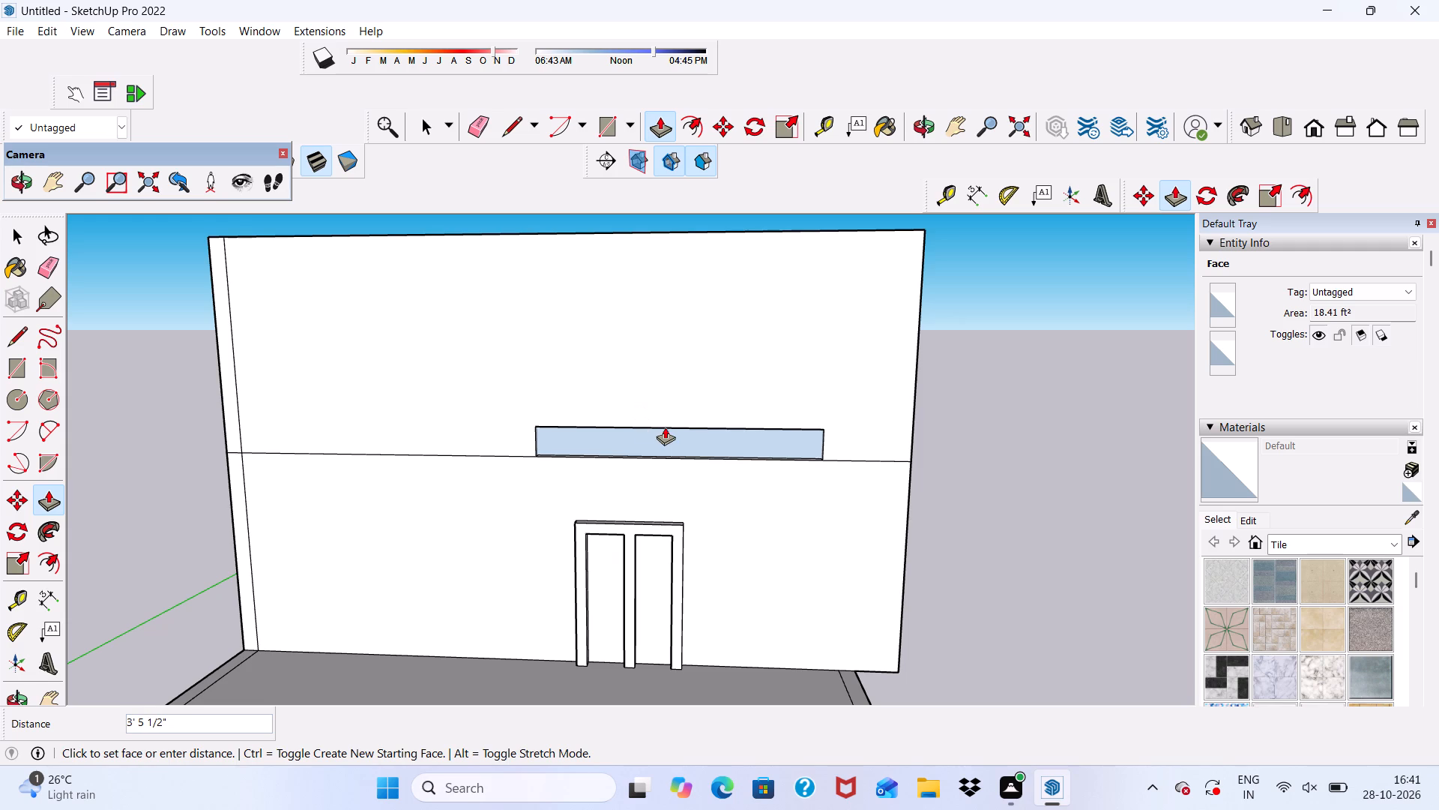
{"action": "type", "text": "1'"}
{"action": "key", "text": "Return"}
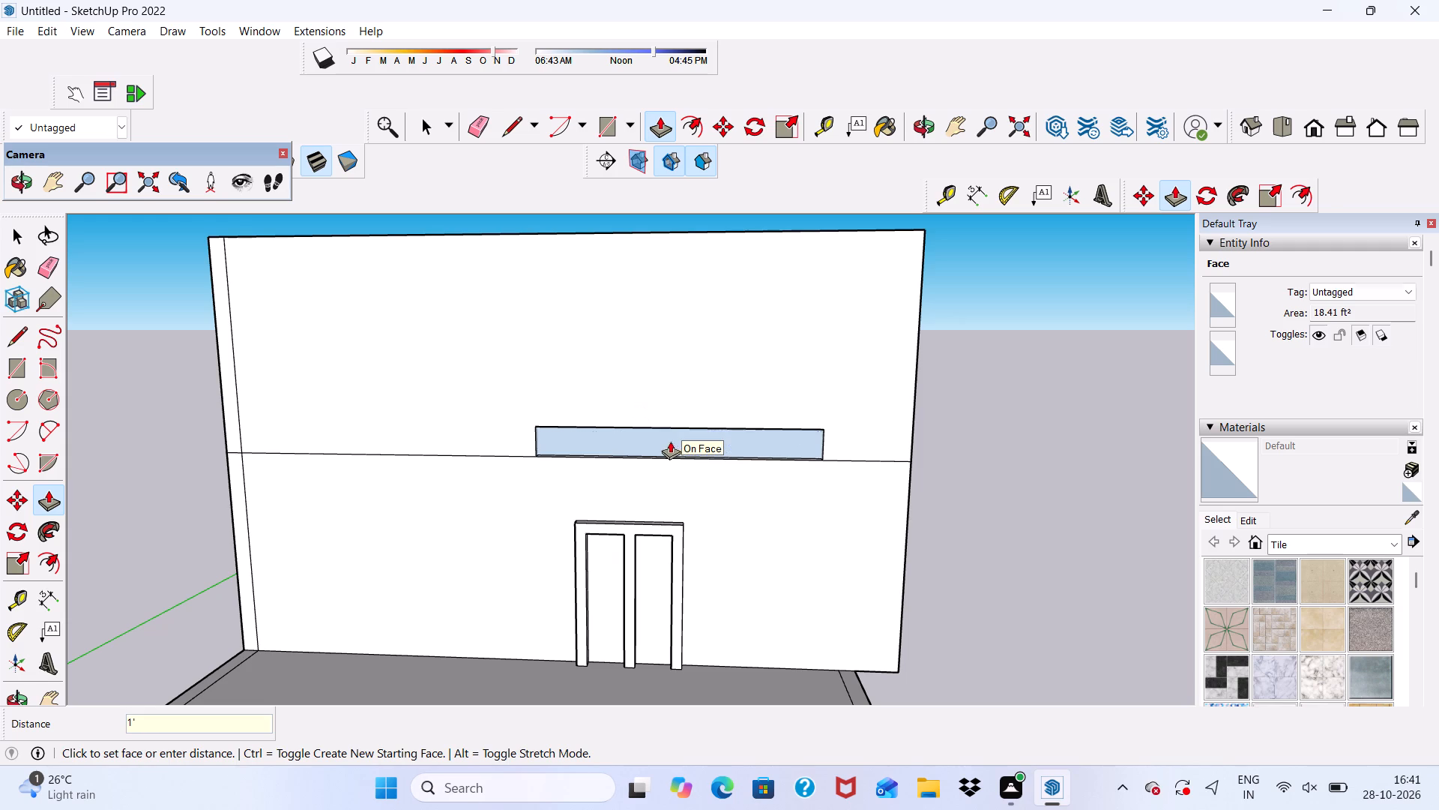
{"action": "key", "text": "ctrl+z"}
Push/Pull the thin rectangle above the double door 1' out from the wall.
{"action": "scroll", "coordinate": [697, 427], "scroll_direction": "up", "scroll_amount": 2}
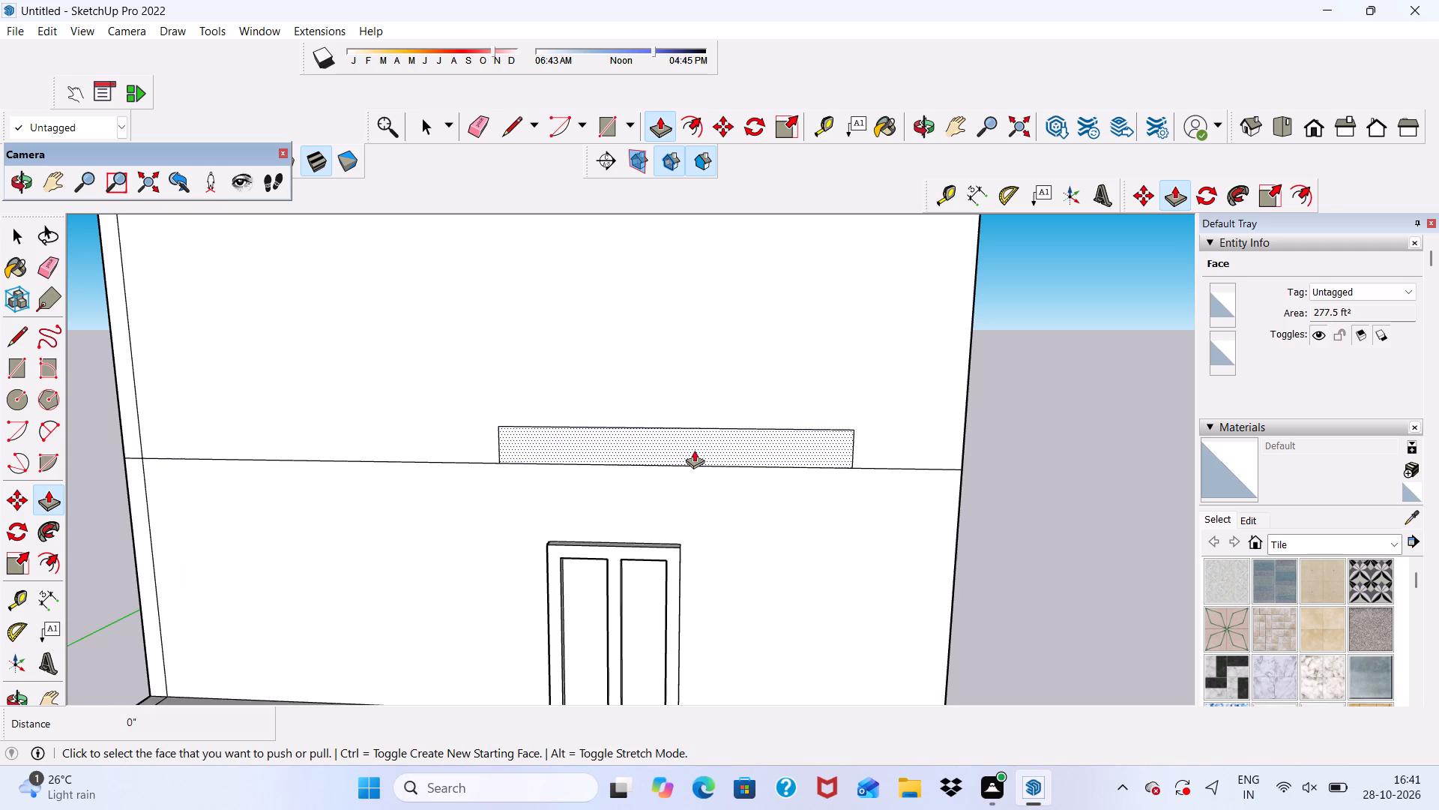
{"action": "left_click", "coordinate": [694, 450]}
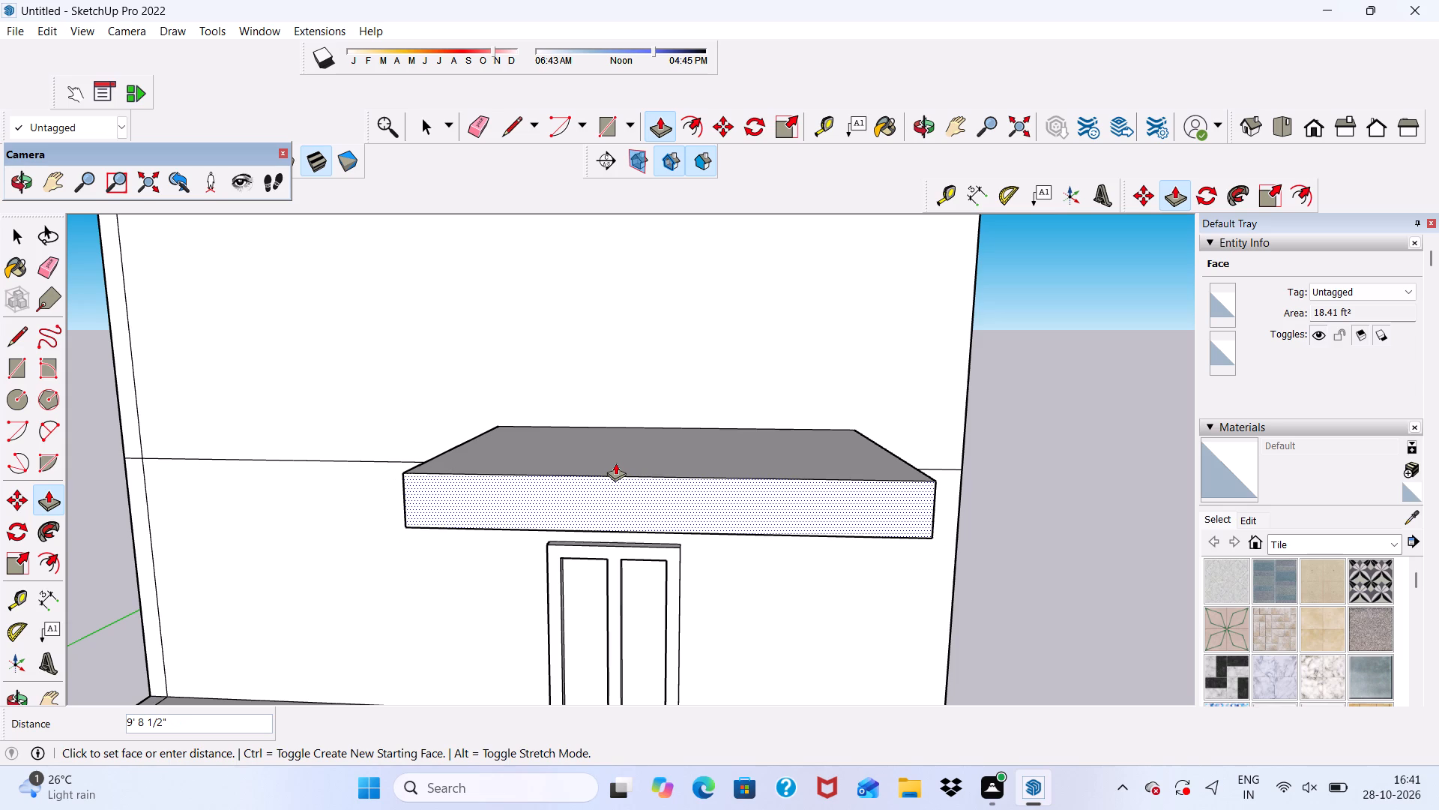
{"action": "type", "text": "1'"}
{"action": "key", "text": "Return"}
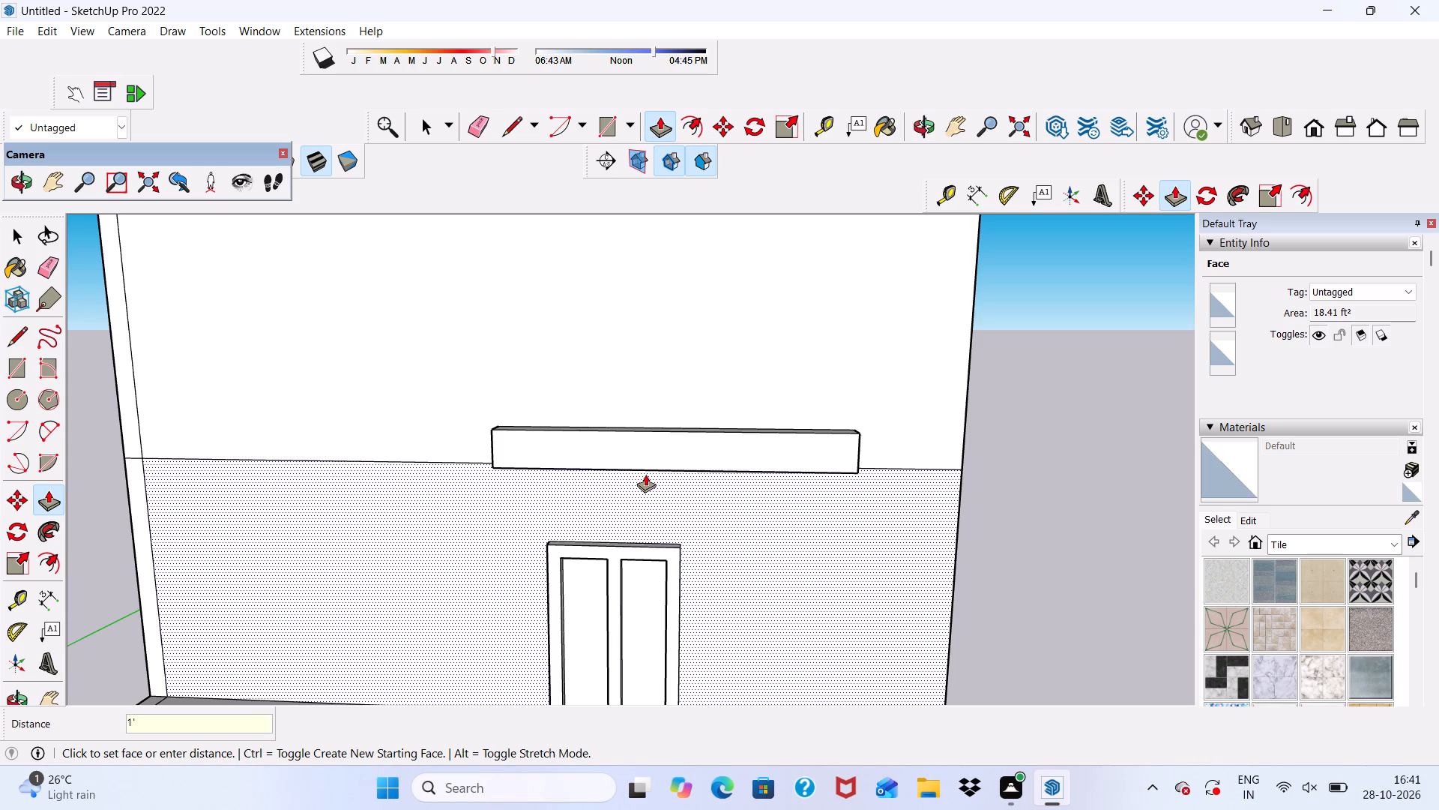
Push/Pull the left end face of the slab above the door to lengthen it by about 2' 3".
{"action": "scroll", "coordinate": [708, 463], "scroll_direction": "down", "scroll_amount": 4}
{"action": "middle_click_drag", "start_coordinate": [790, 449], "coordinate": [950, 400]}
{"action": "scroll", "coordinate": [800, 449], "scroll_direction": "up", "scroll_amount": 1}
{"action": "scroll", "coordinate": [597, 427], "scroll_direction": "up", "scroll_amount": 3}
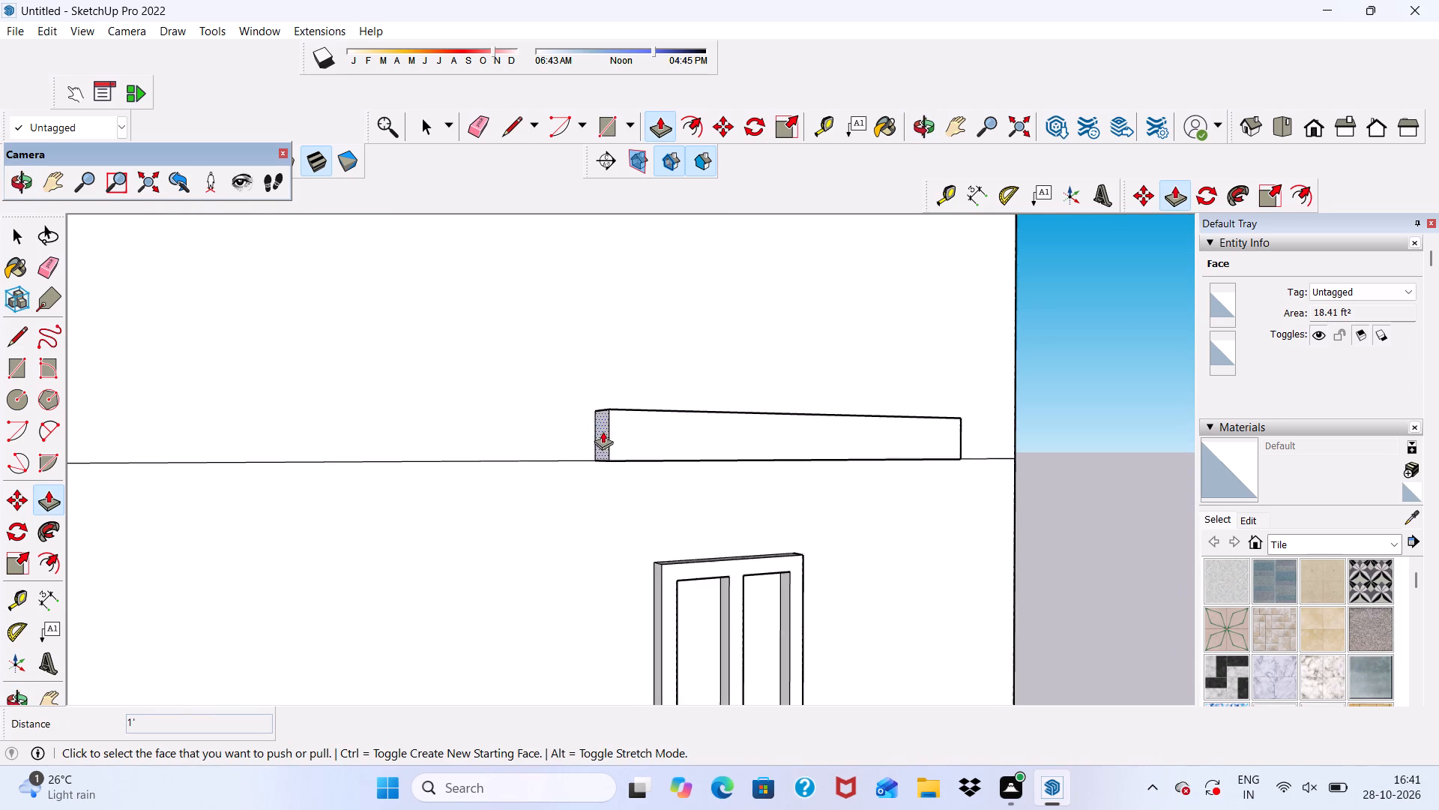
{"action": "scroll", "coordinate": [603, 431], "scroll_direction": "up", "scroll_amount": 5}
{"action": "scroll", "coordinate": [576, 431], "scroll_direction": "down", "scroll_amount": 4}
{"action": "middle_click_drag", "start_coordinate": [574, 433], "coordinate": [687, 419]}
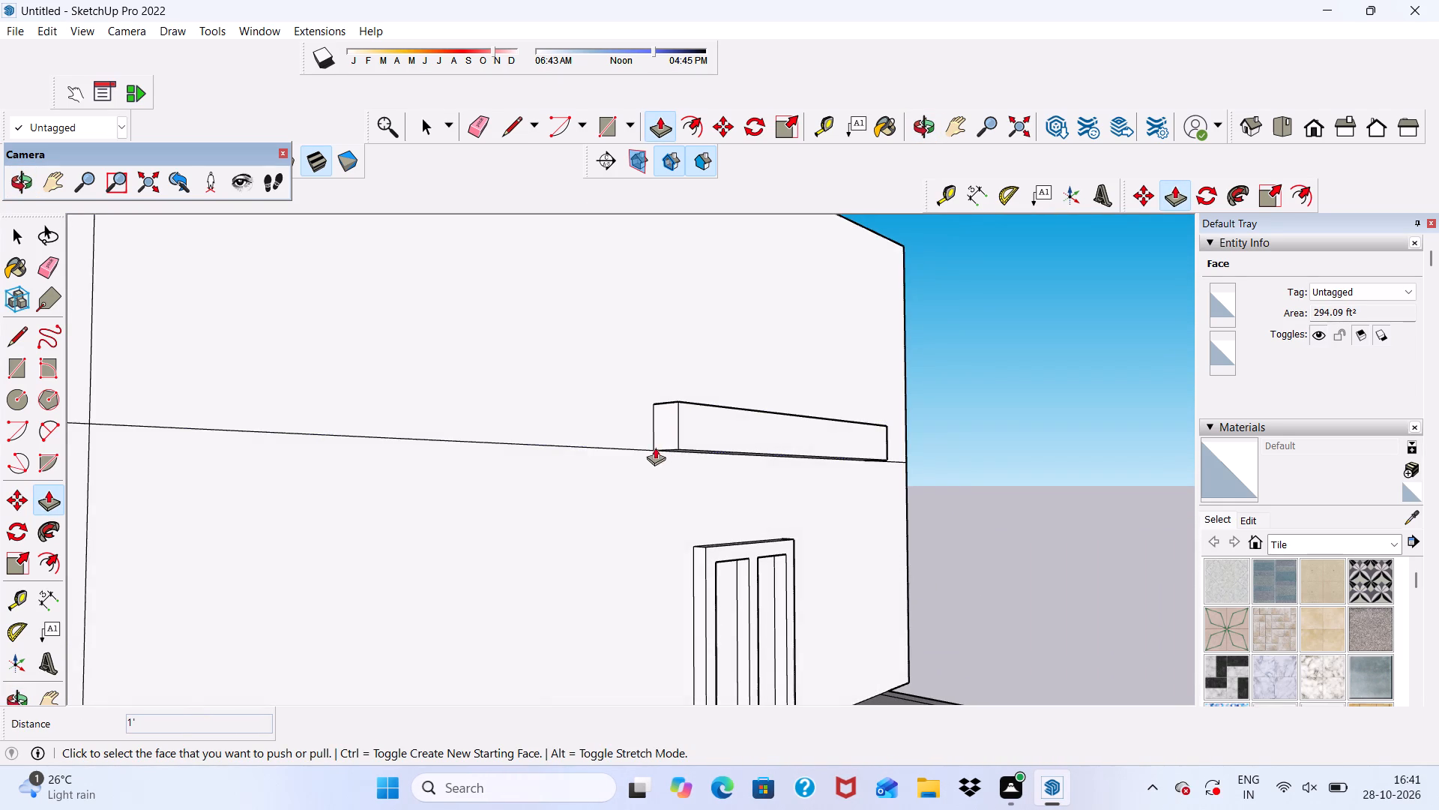
{"action": "scroll", "coordinate": [629, 438], "scroll_direction": "up", "scroll_amount": 5}
{"action": "left_click", "coordinate": [687, 413]}
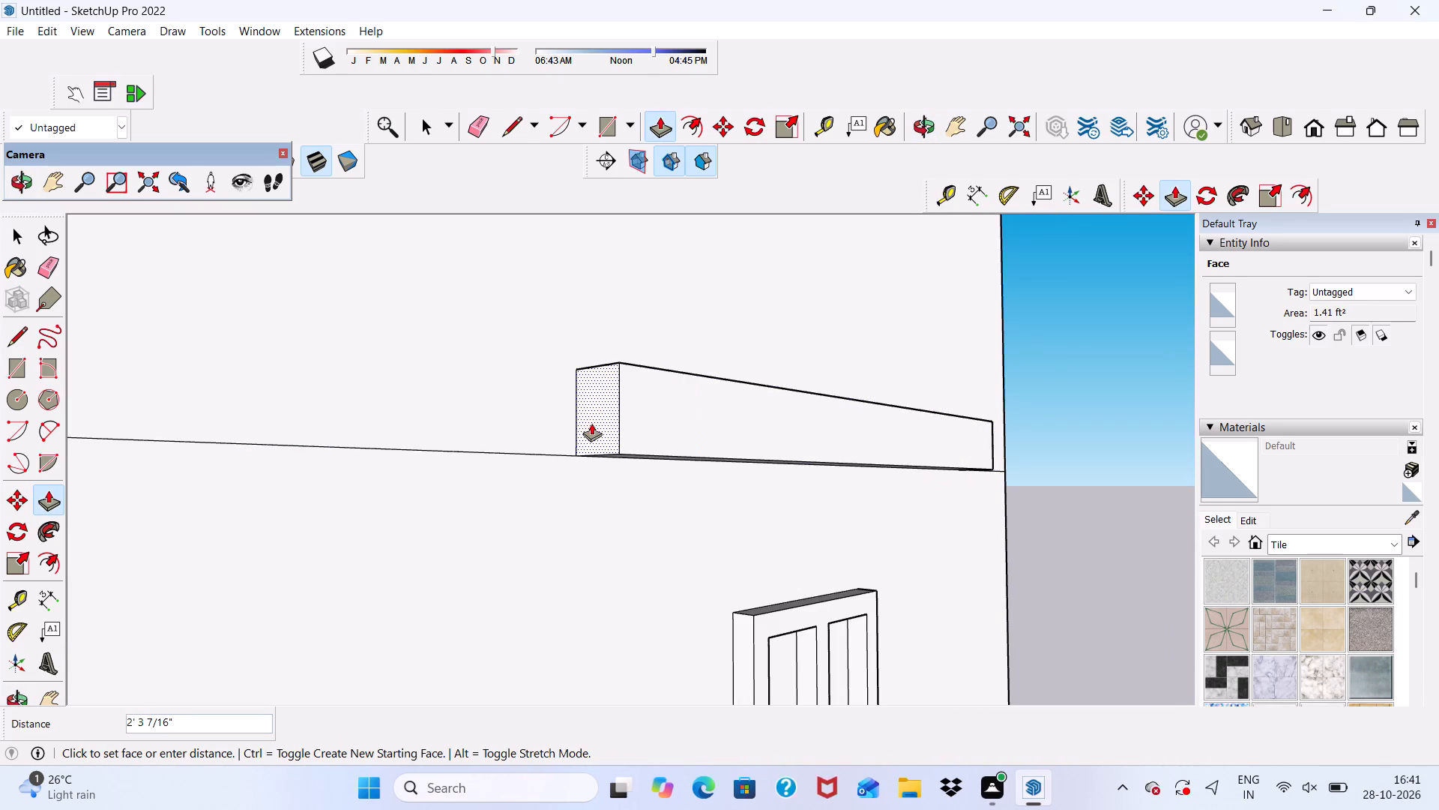
{"action": "left_click", "coordinate": [591, 423]}
Push/Pull the slab's long front face about 2' 10" farther out from the wall.
{"action": "scroll", "coordinate": [624, 436], "scroll_direction": "down", "scroll_amount": 3}
{"action": "middle_click_drag", "start_coordinate": [673, 450], "coordinate": [538, 559]}
{"action": "left_click", "coordinate": [592, 484]}
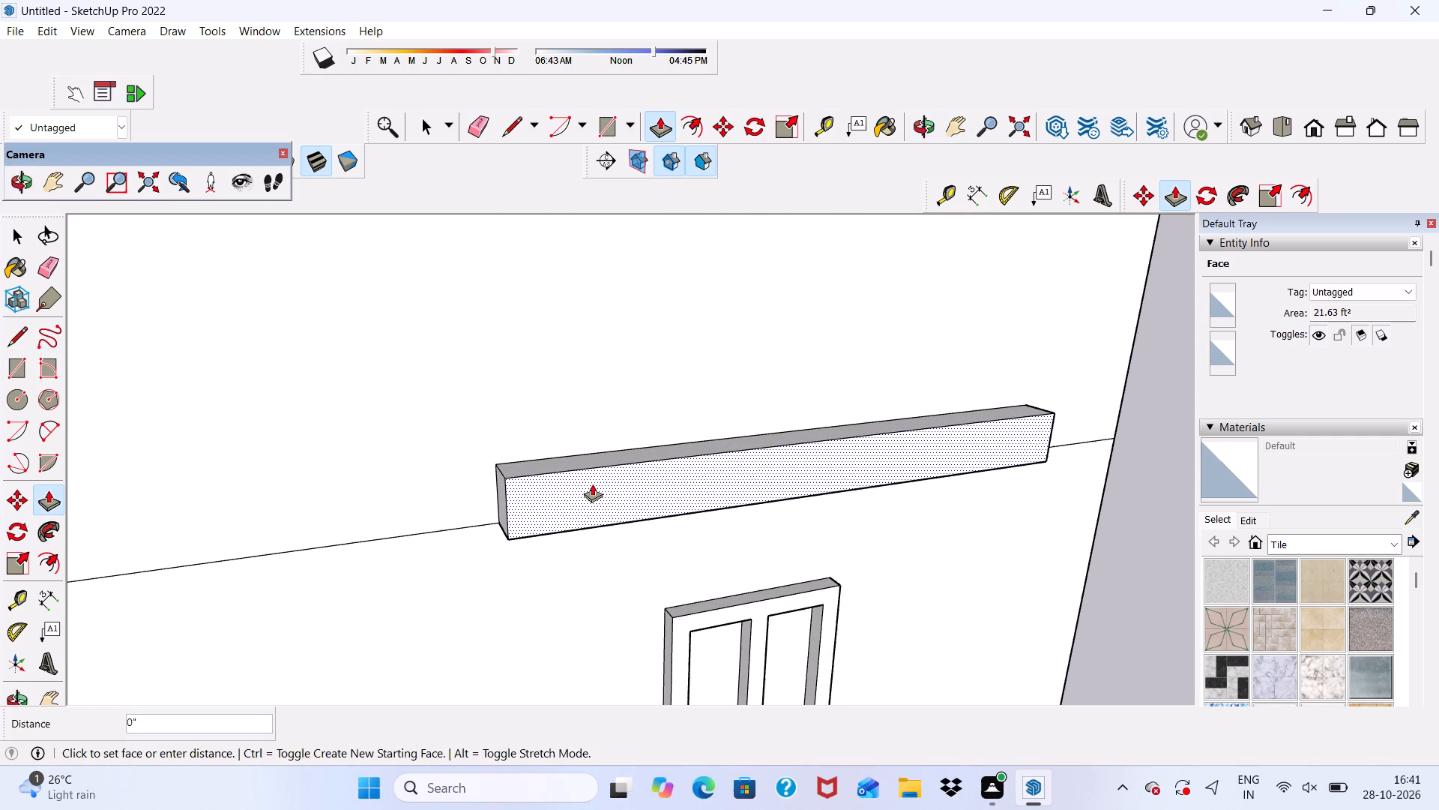
{"action": "left_click", "coordinate": [656, 514]}
Draw a rectangle about 3' 10" by 11" across the slab's top face at its right end, starting from the outer front corner.
{"action": "scroll", "coordinate": [654, 511], "scroll_direction": "down", "scroll_amount": 3}
{"action": "middle_click_drag", "start_coordinate": [662, 513], "coordinate": [512, 493]}
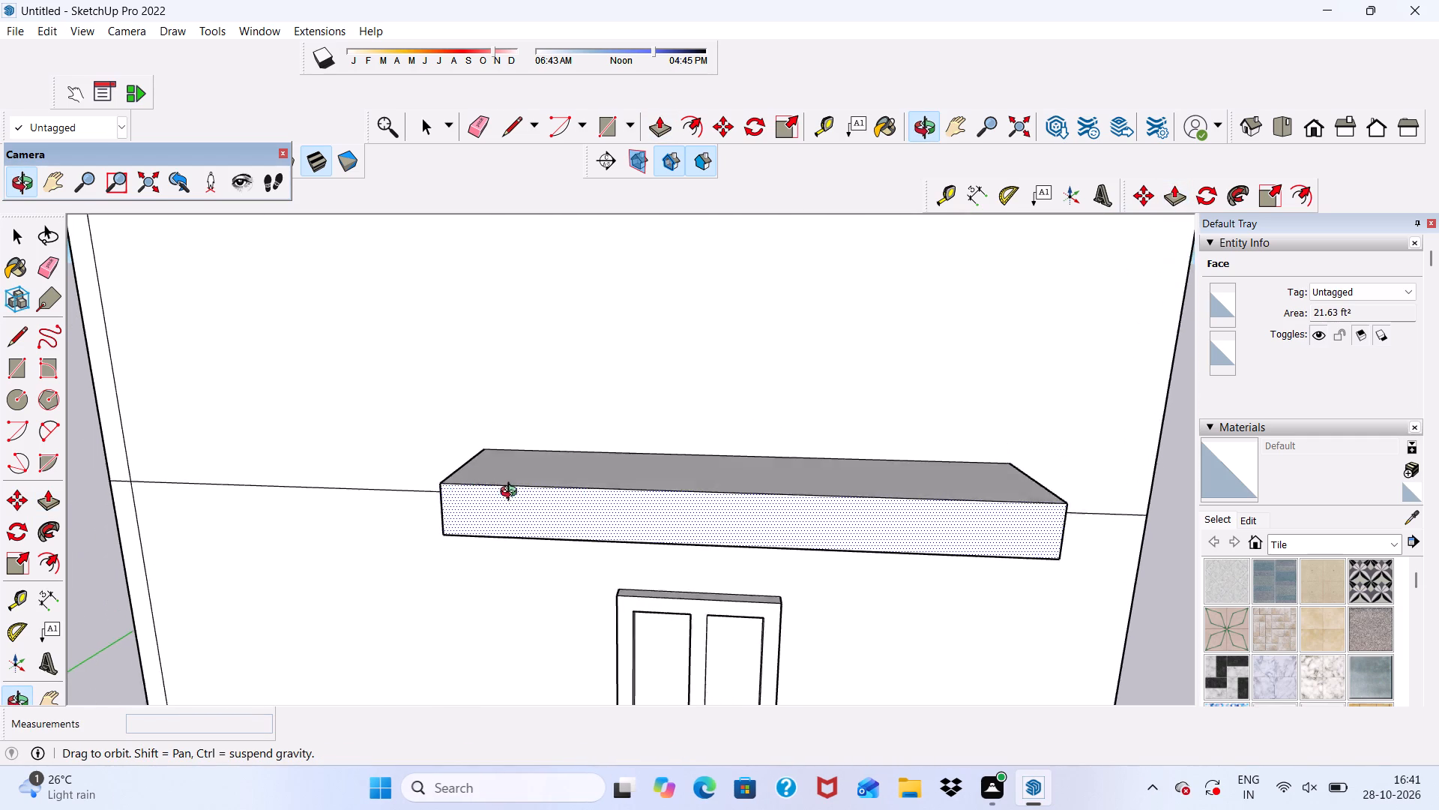
{"action": "middle_click_drag", "start_coordinate": [512, 493], "coordinate": [486, 504]}
{"action": "scroll", "coordinate": [488, 460], "scroll_direction": "down", "scroll_amount": 3}
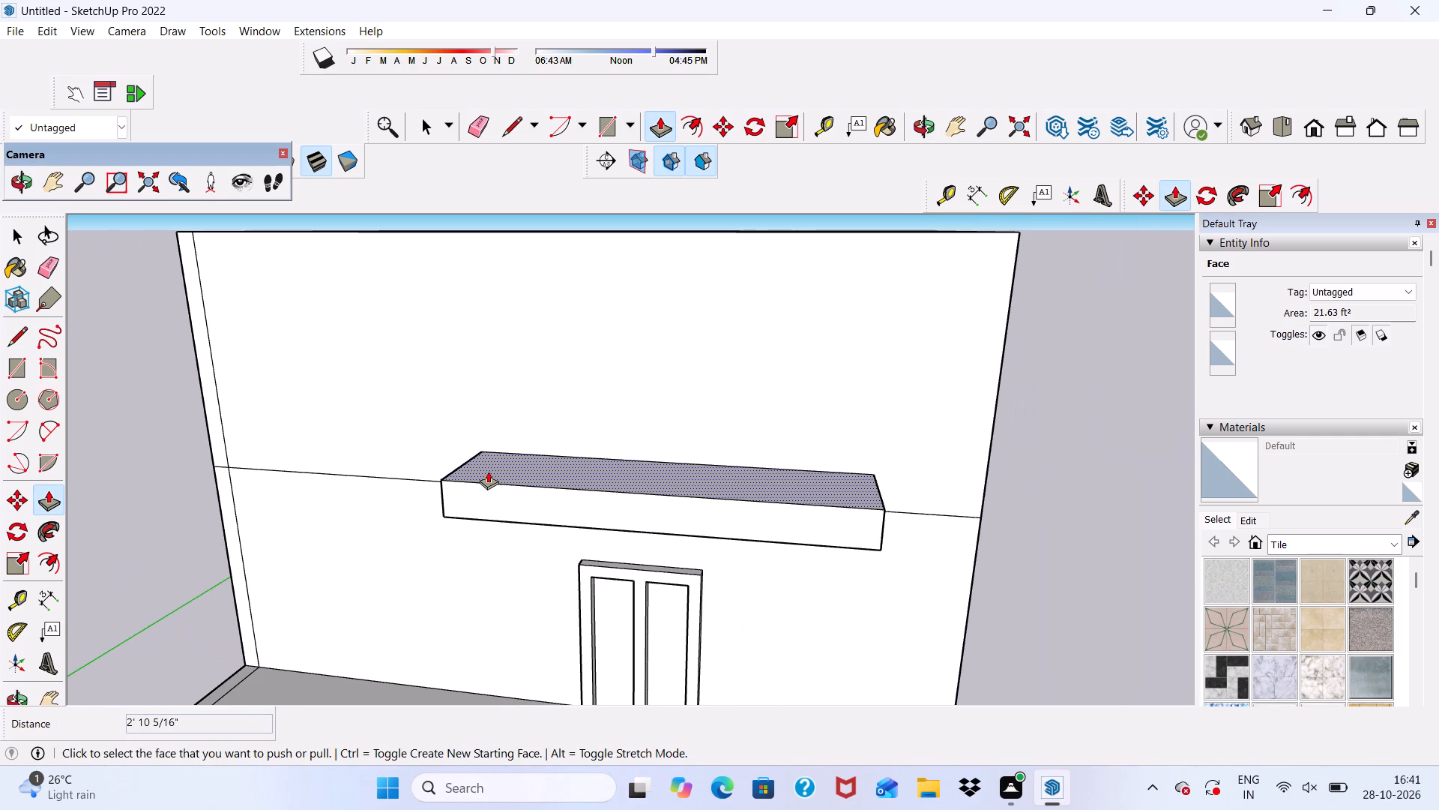
{"action": "scroll", "coordinate": [546, 473], "scroll_direction": "down", "scroll_amount": 1}
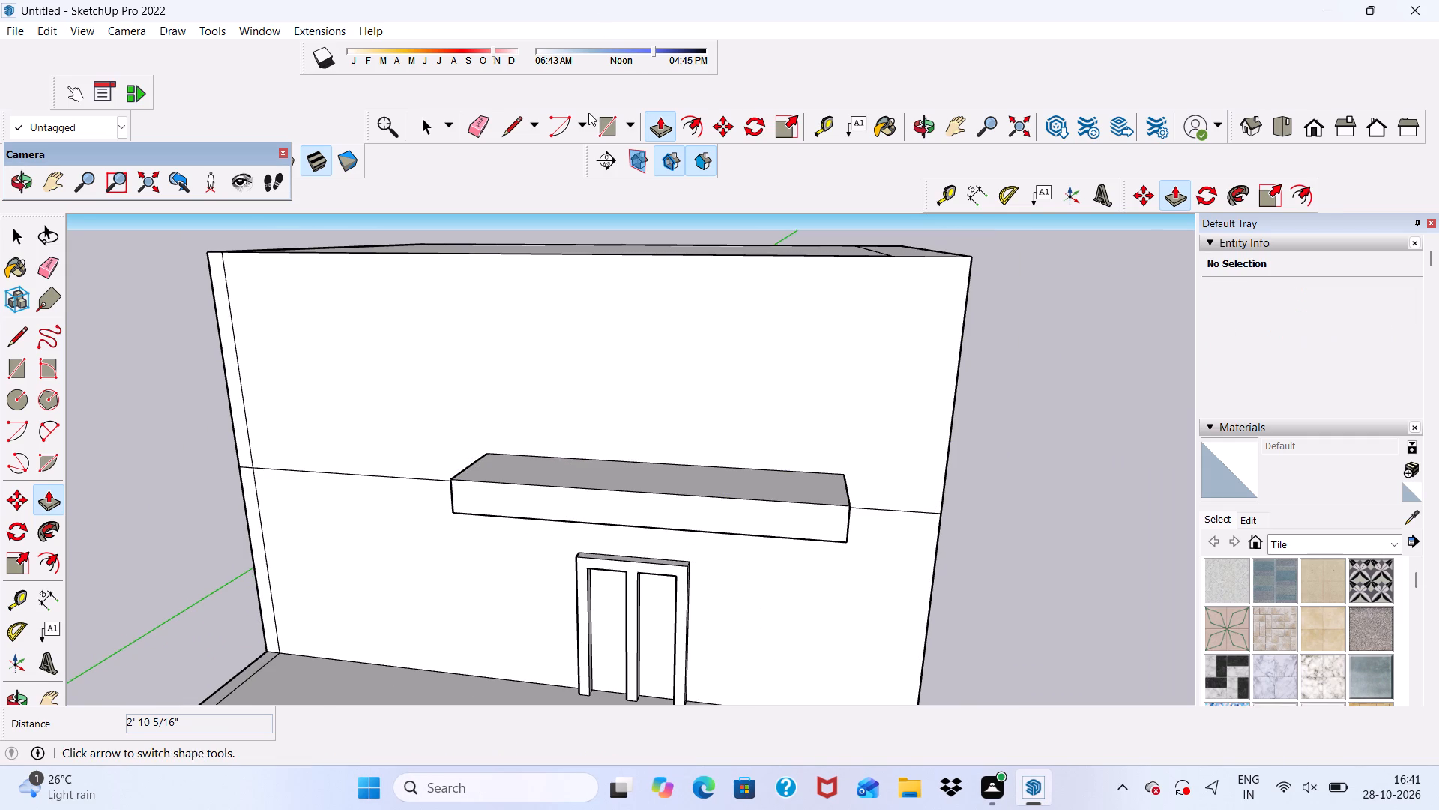
{"action": "left_click", "coordinate": [610, 130]}
{"action": "scroll", "coordinate": [807, 482], "scroll_direction": "up", "scroll_amount": 1}
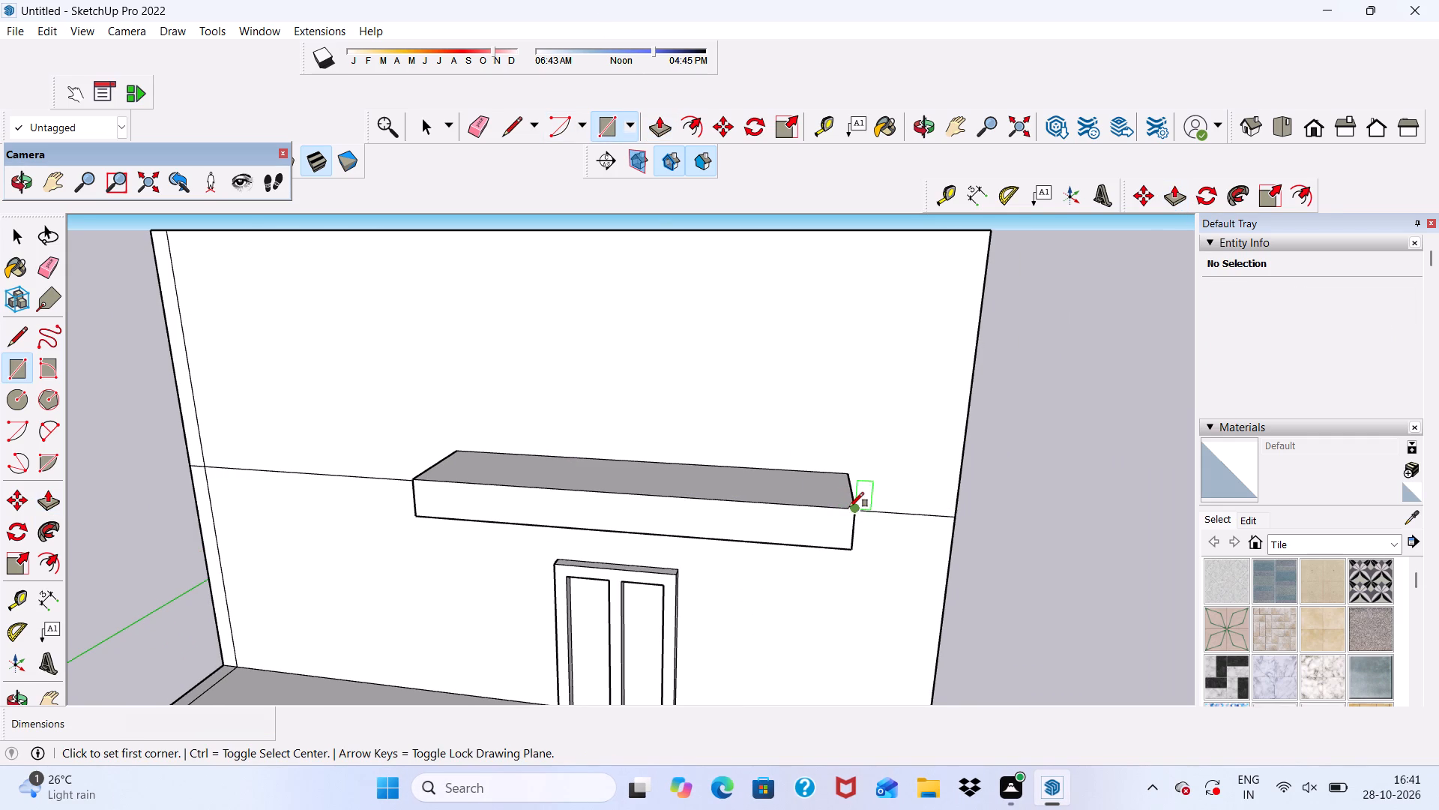
{"action": "left_click", "coordinate": [853, 513]}
{"action": "scroll", "coordinate": [818, 435], "scroll_direction": "up", "scroll_amount": 4}
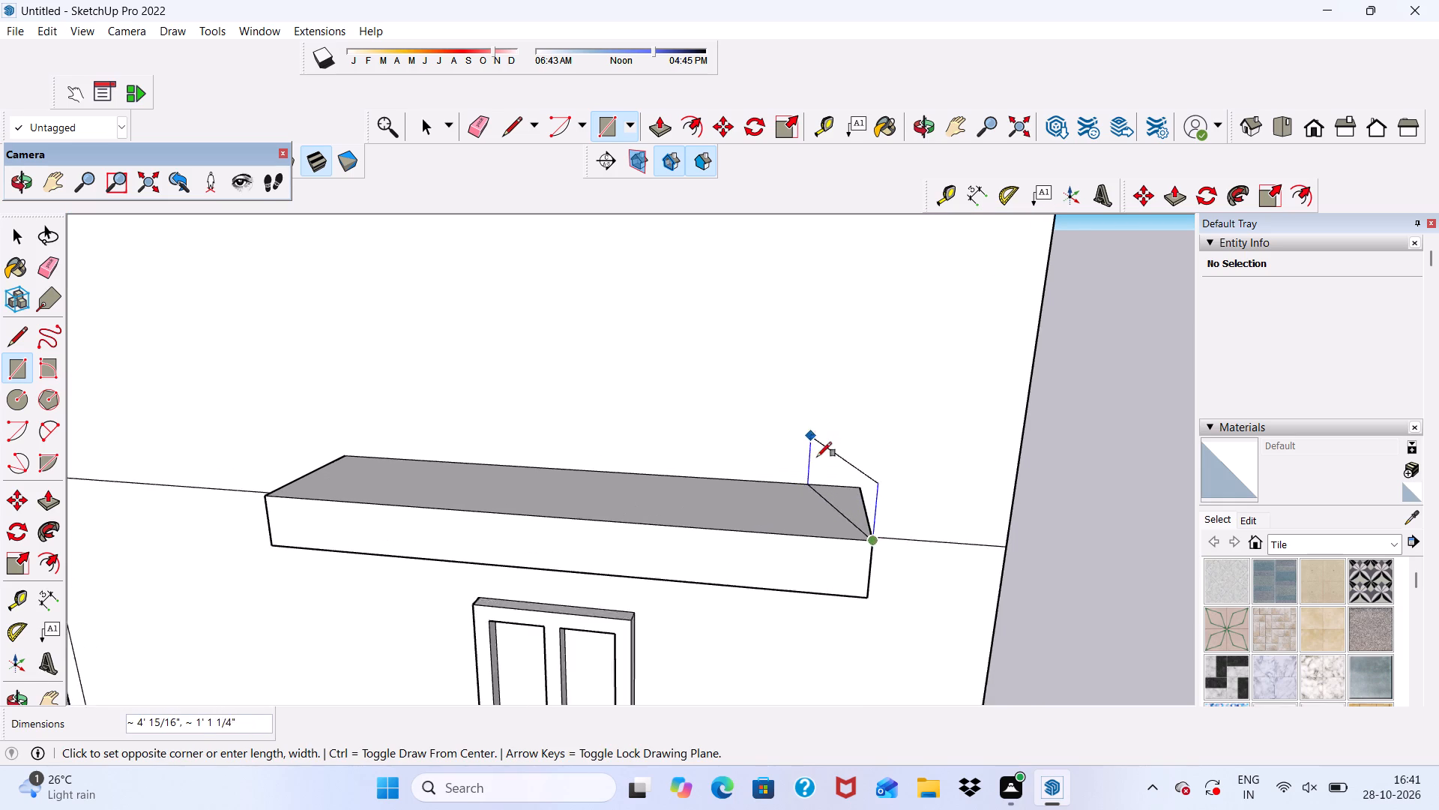
{"action": "left_click", "coordinate": [827, 487]}
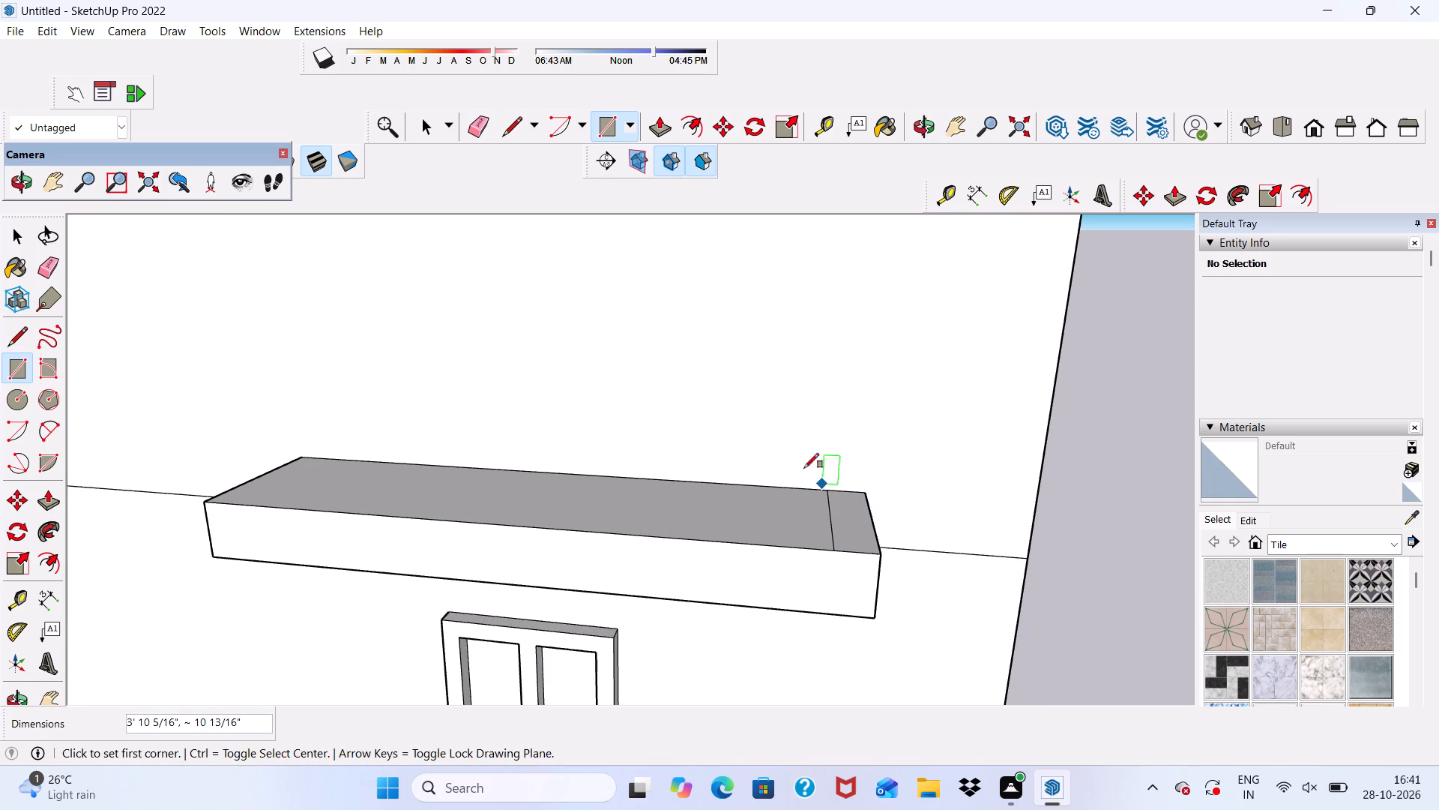
Push/Pull the narrow end rectangle on the slab about 8' 7" up to form a vertical fin.
{"action": "left_click", "coordinate": [657, 121]}
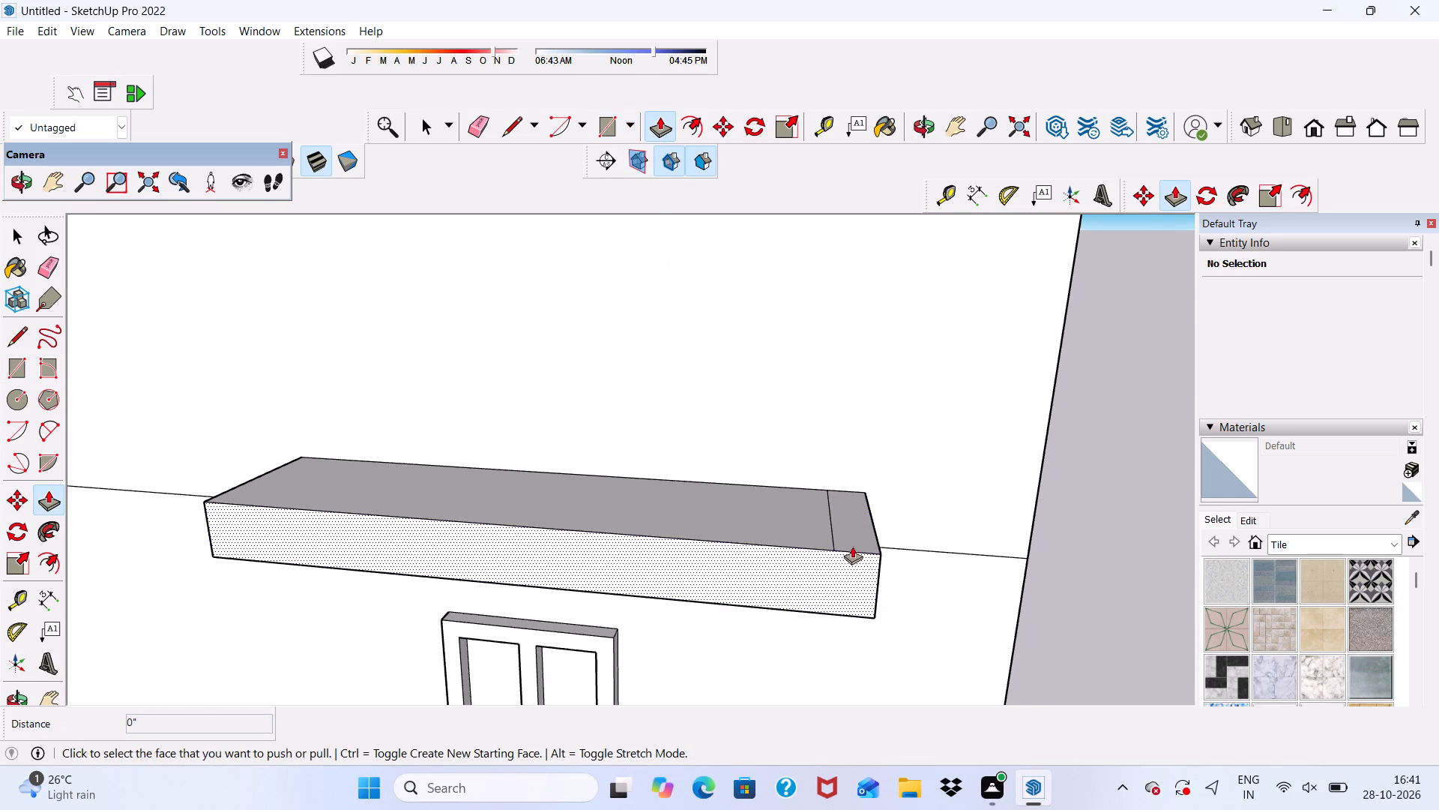
{"action": "left_click", "coordinate": [854, 537]}
{"action": "scroll", "coordinate": [822, 315], "scroll_direction": "down", "scroll_amount": 12}
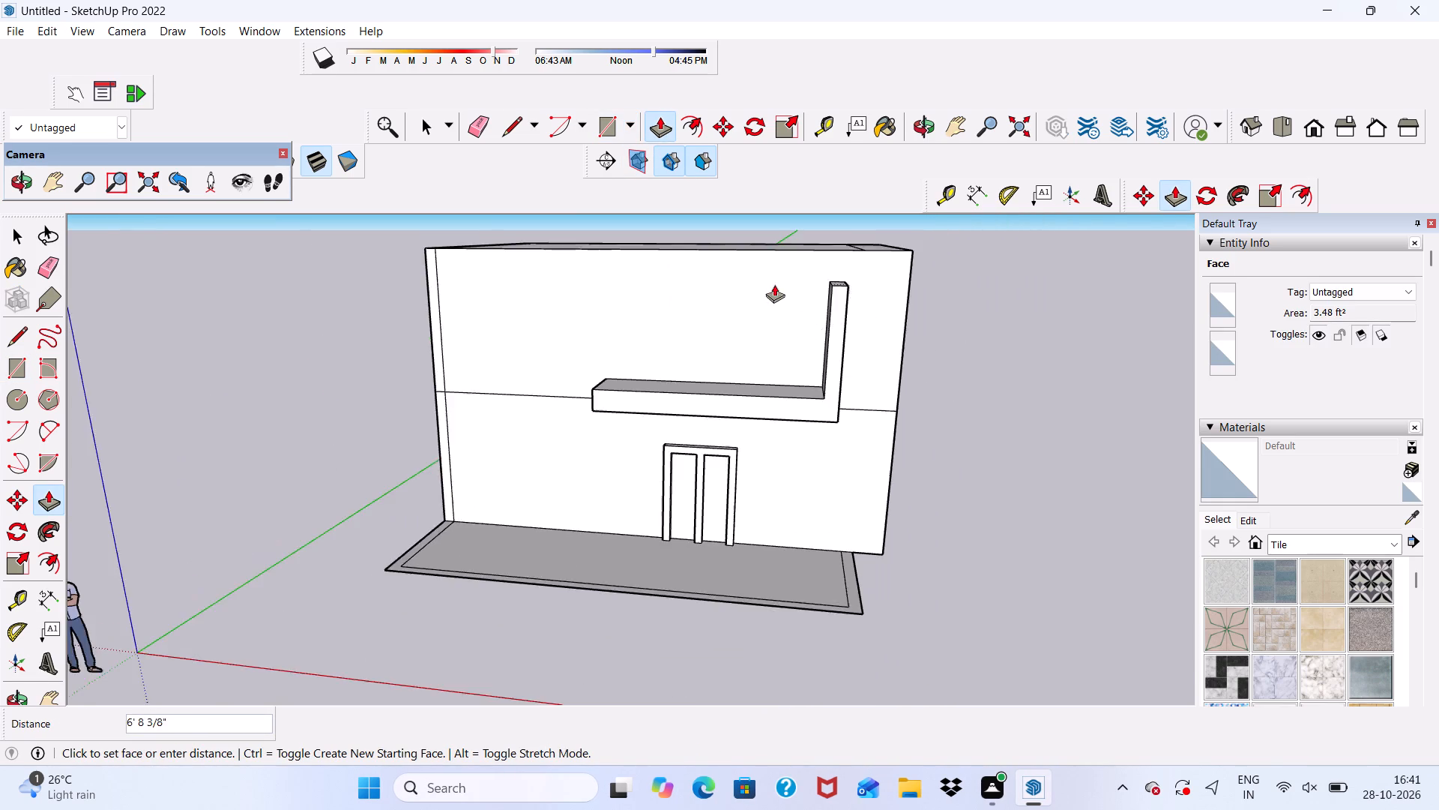
{"action": "scroll", "coordinate": [774, 284], "scroll_direction": "down", "scroll_amount": 1}
{"action": "left_click", "coordinate": [782, 242]}
Erase the inner outline lines along the roof's door-side edge and adjoining left edge.
{"action": "scroll", "coordinate": [789, 282], "scroll_direction": "down", "scroll_amount": 1}
{"action": "middle_click_drag", "start_coordinate": [794, 287], "coordinate": [833, 187]}
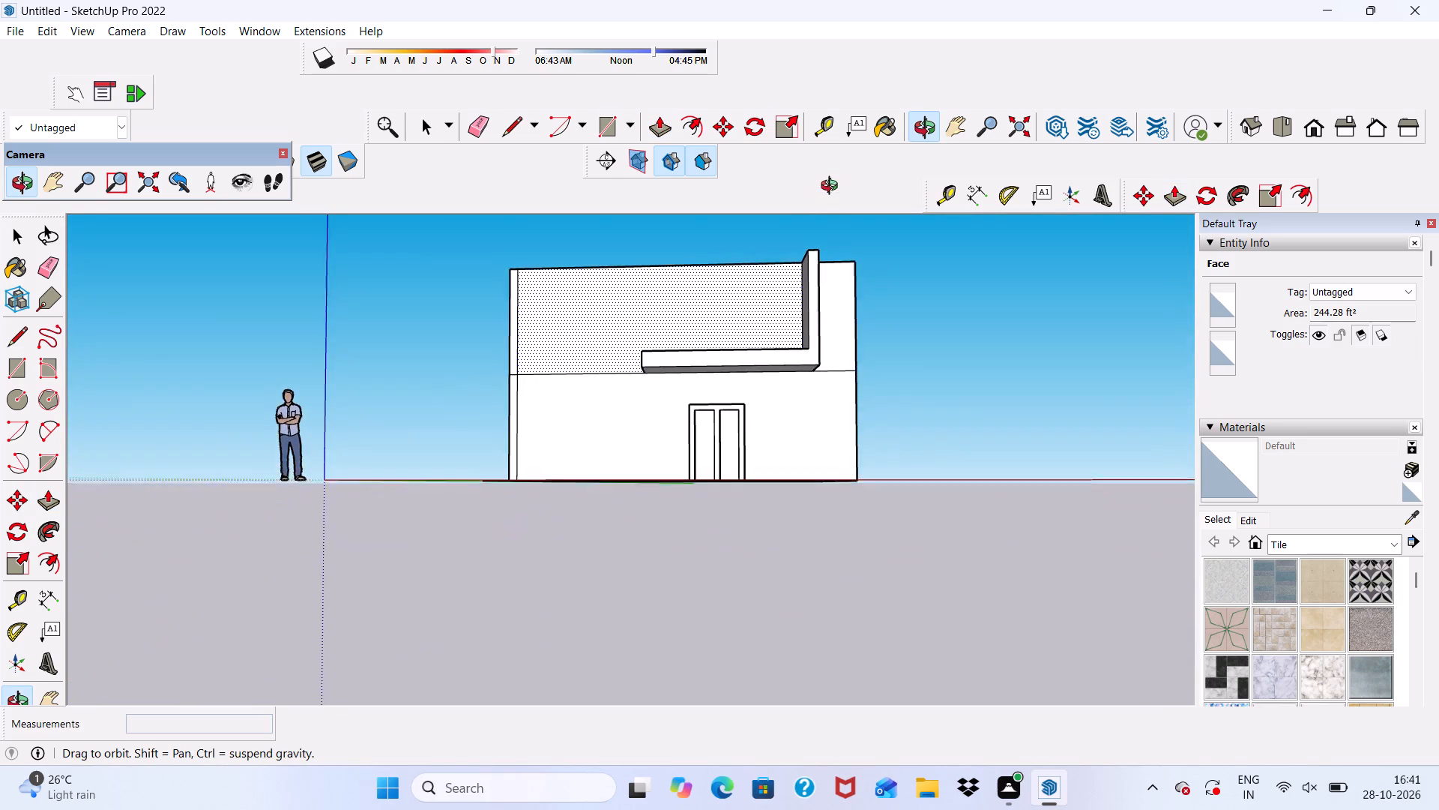
{"action": "middle_click_drag", "start_coordinate": [833, 187], "coordinate": [774, 199]}
{"action": "middle_click_drag", "start_coordinate": [705, 327], "coordinate": [771, 382]}
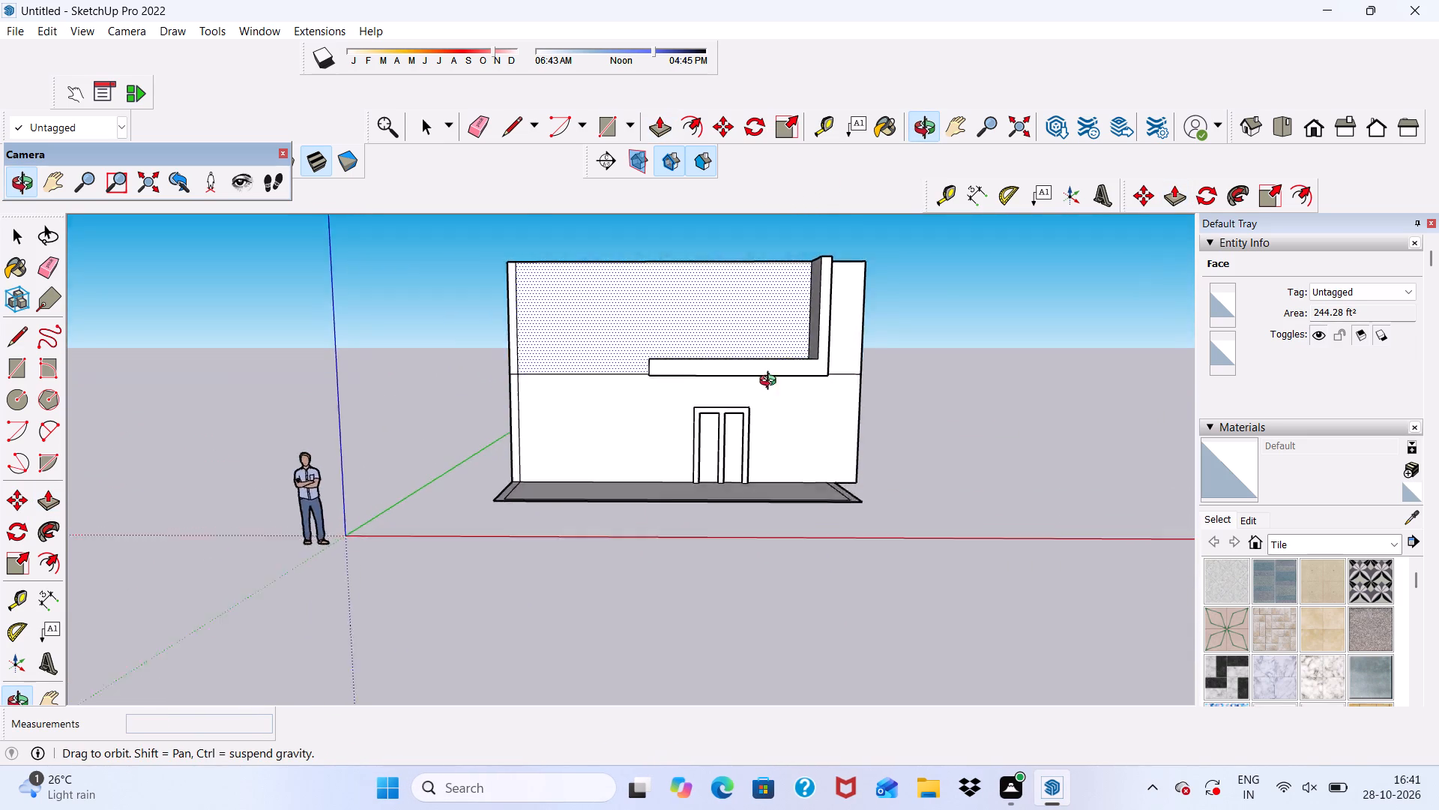
{"action": "middle_click_drag", "start_coordinate": [771, 382], "coordinate": [538, 625]}
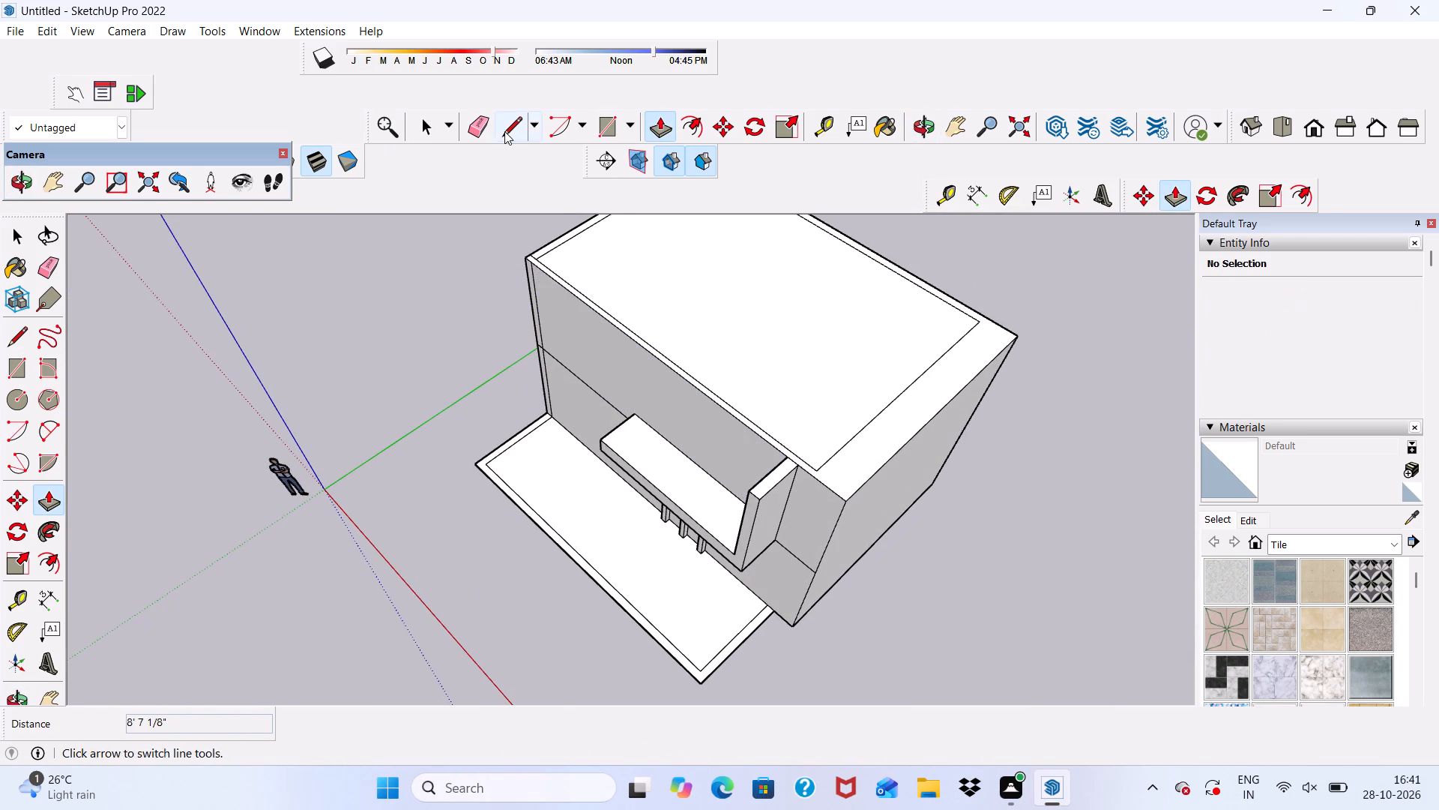
{"action": "left_click", "coordinate": [473, 113]}
{"action": "scroll", "coordinate": [541, 273], "scroll_direction": "up", "scroll_amount": 7}
{"action": "left_click_drag", "start_coordinate": [531, 253], "coordinate": [543, 254]}
{"action": "left_click_drag", "start_coordinate": [546, 256], "coordinate": [546, 263]}
Erase the remaining inner outline lines along the roof's right edge and back edge.
{"action": "scroll", "coordinate": [536, 255], "scroll_direction": "down", "scroll_amount": 11}
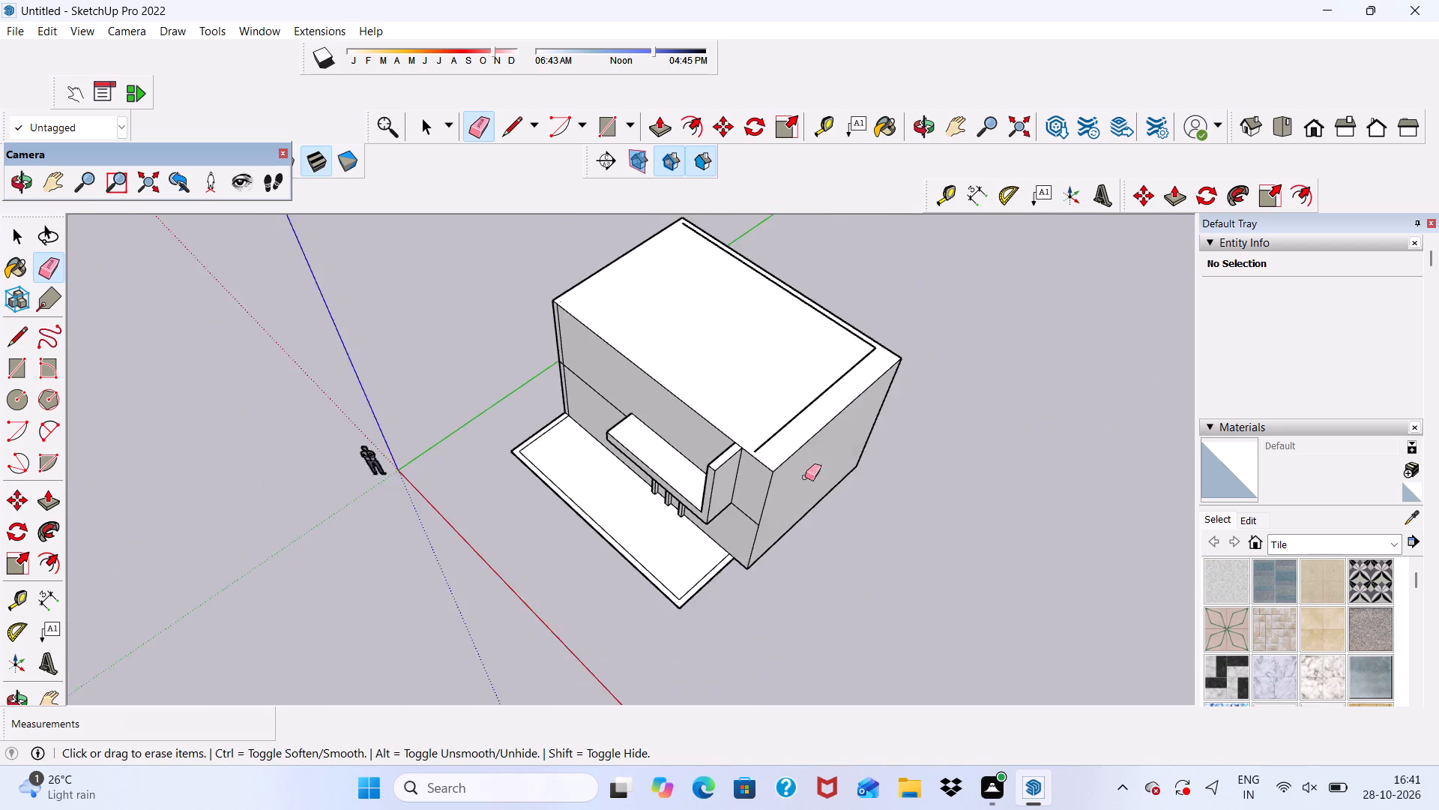
{"action": "scroll", "coordinate": [852, 491], "scroll_direction": "up", "scroll_amount": 5}
{"action": "scroll", "coordinate": [793, 430], "scroll_direction": "down", "scroll_amount": 3}
{"action": "scroll", "coordinate": [777, 403], "scroll_direction": "up", "scroll_amount": 1}
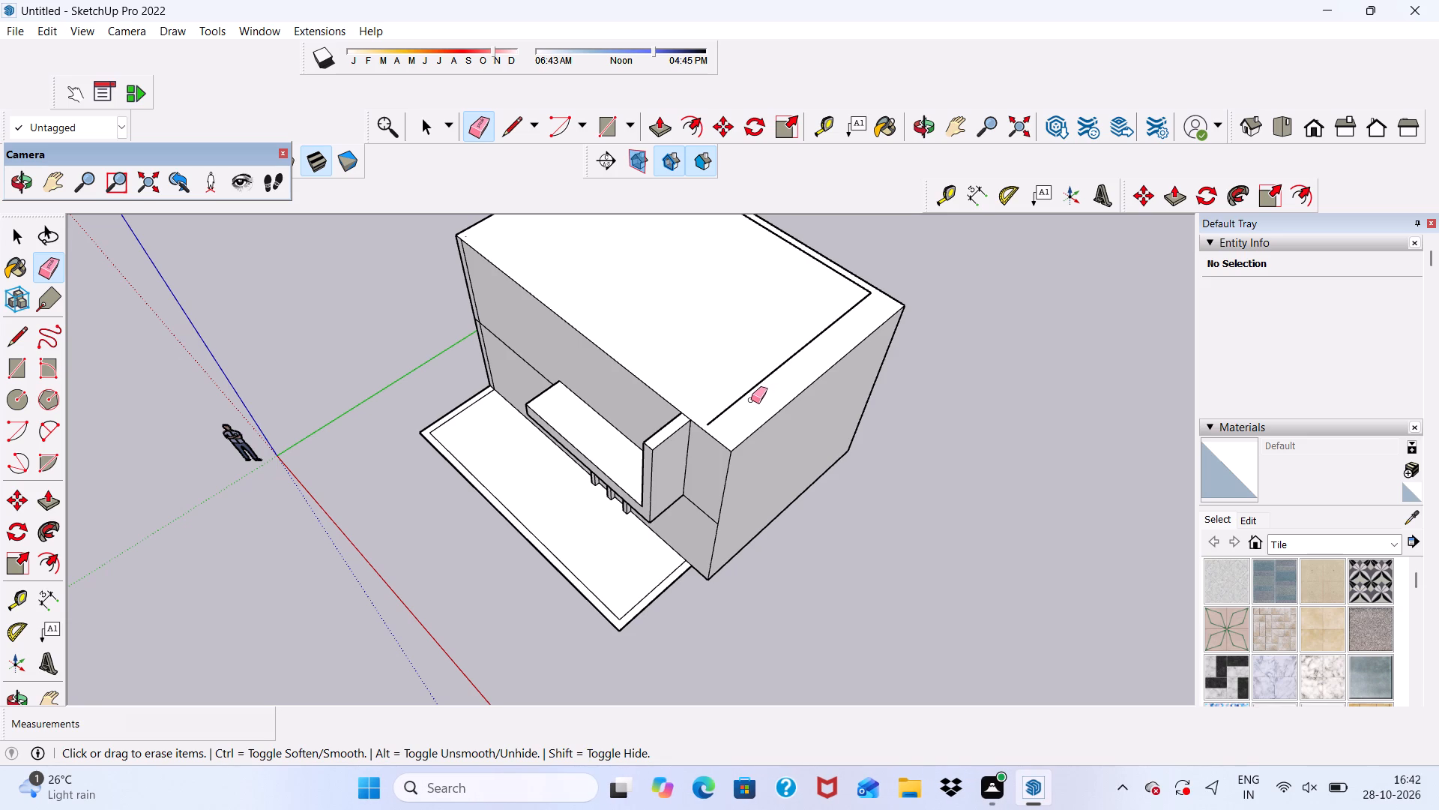
{"action": "left_click_drag", "start_coordinate": [739, 392], "coordinate": [740, 400]}
{"action": "scroll", "coordinate": [808, 296], "scroll_direction": "up", "scroll_amount": 4}
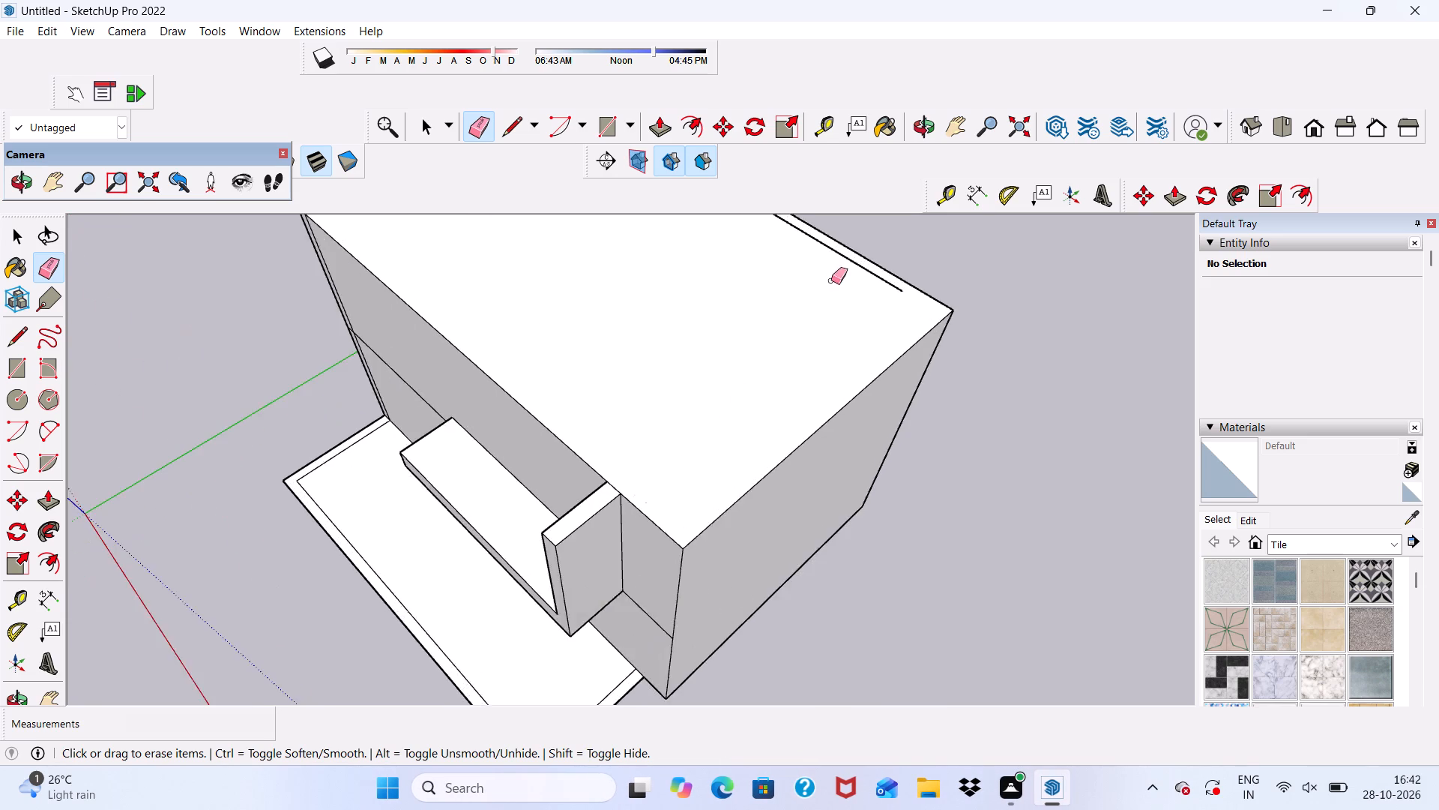
{"action": "scroll", "coordinate": [851, 271], "scroll_direction": "up", "scroll_amount": 4}
{"action": "left_click", "coordinate": [864, 267]}
{"action": "left_click", "coordinate": [872, 268]}
Push/Pull the roof's top face up 2'.
{"action": "scroll", "coordinate": [834, 325], "scroll_direction": "down", "scroll_amount": 14}
{"action": "scroll", "coordinate": [759, 484], "scroll_direction": "up", "scroll_amount": 1}
{"action": "middle_click_drag", "start_coordinate": [761, 485], "coordinate": [968, 289]}
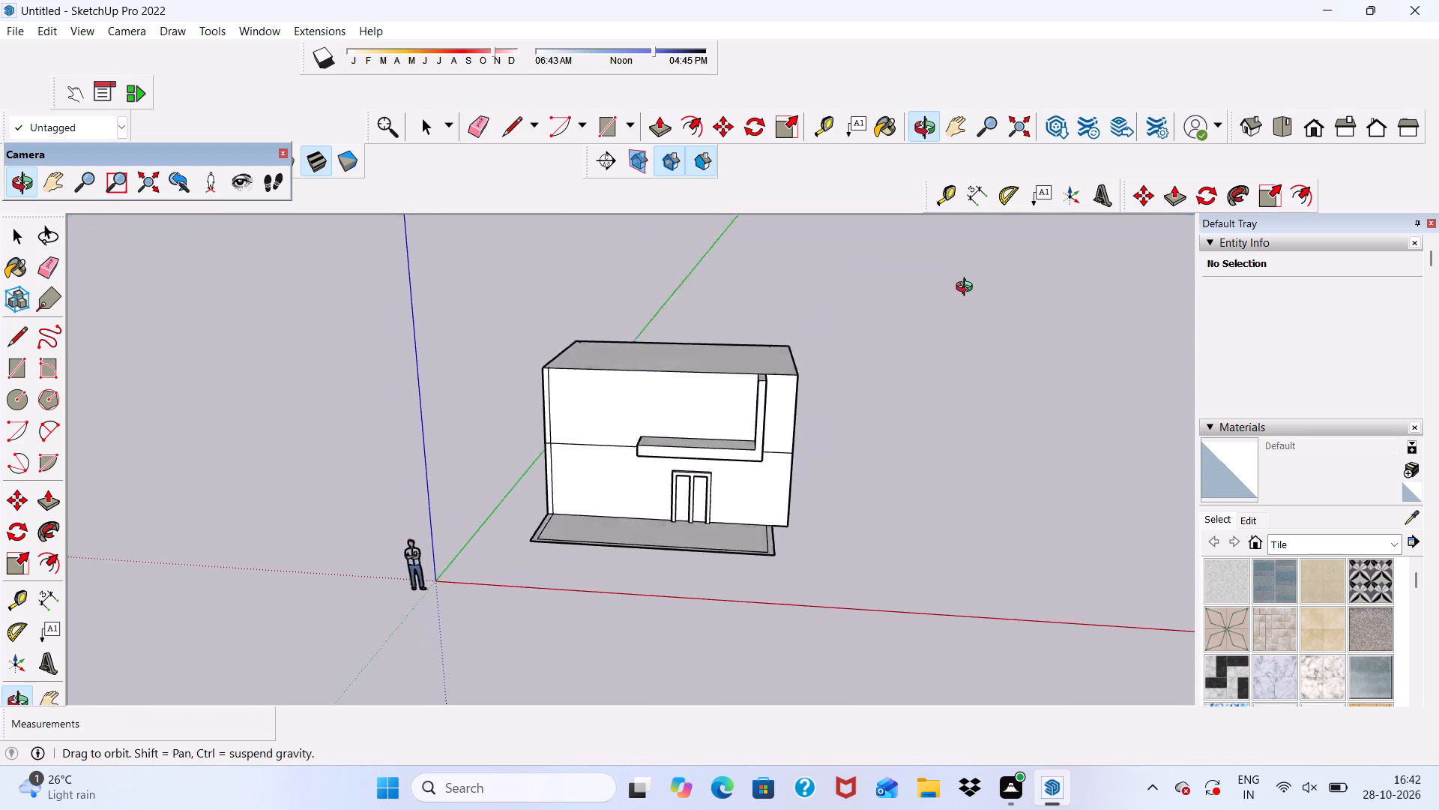
{"action": "middle_click_drag", "start_coordinate": [968, 289], "coordinate": [869, 268]}
{"action": "key", "text": "space"}
{"action": "scroll", "coordinate": [754, 325], "scroll_direction": "up", "scroll_amount": 3}
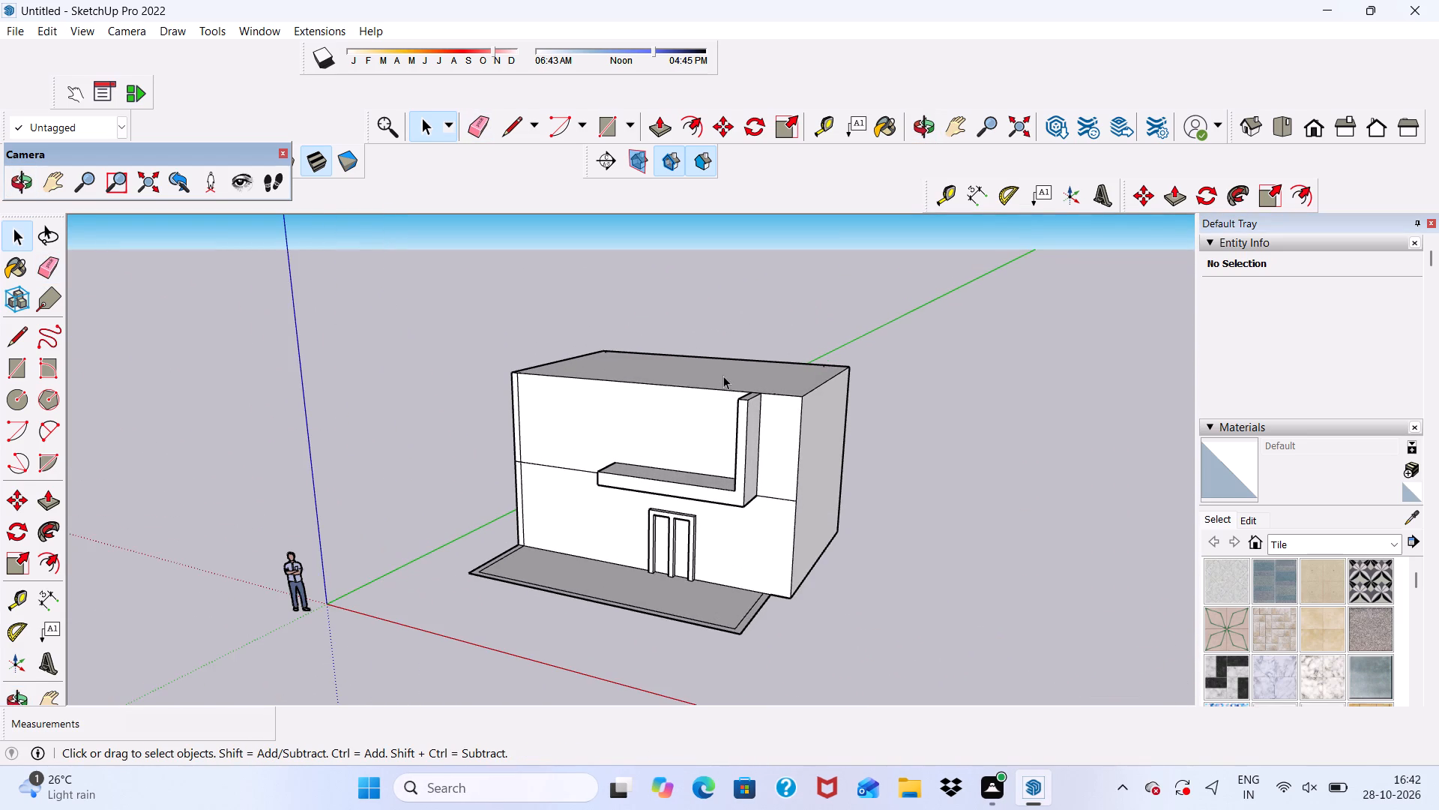
{"action": "scroll", "coordinate": [723, 373], "scroll_direction": "up", "scroll_amount": 5}
{"action": "scroll", "coordinate": [723, 373], "scroll_direction": "down", "scroll_amount": 1}
{"action": "middle_click_drag", "start_coordinate": [723, 373], "coordinate": [723, 432]}
{"action": "left_click", "coordinate": [695, 397]}
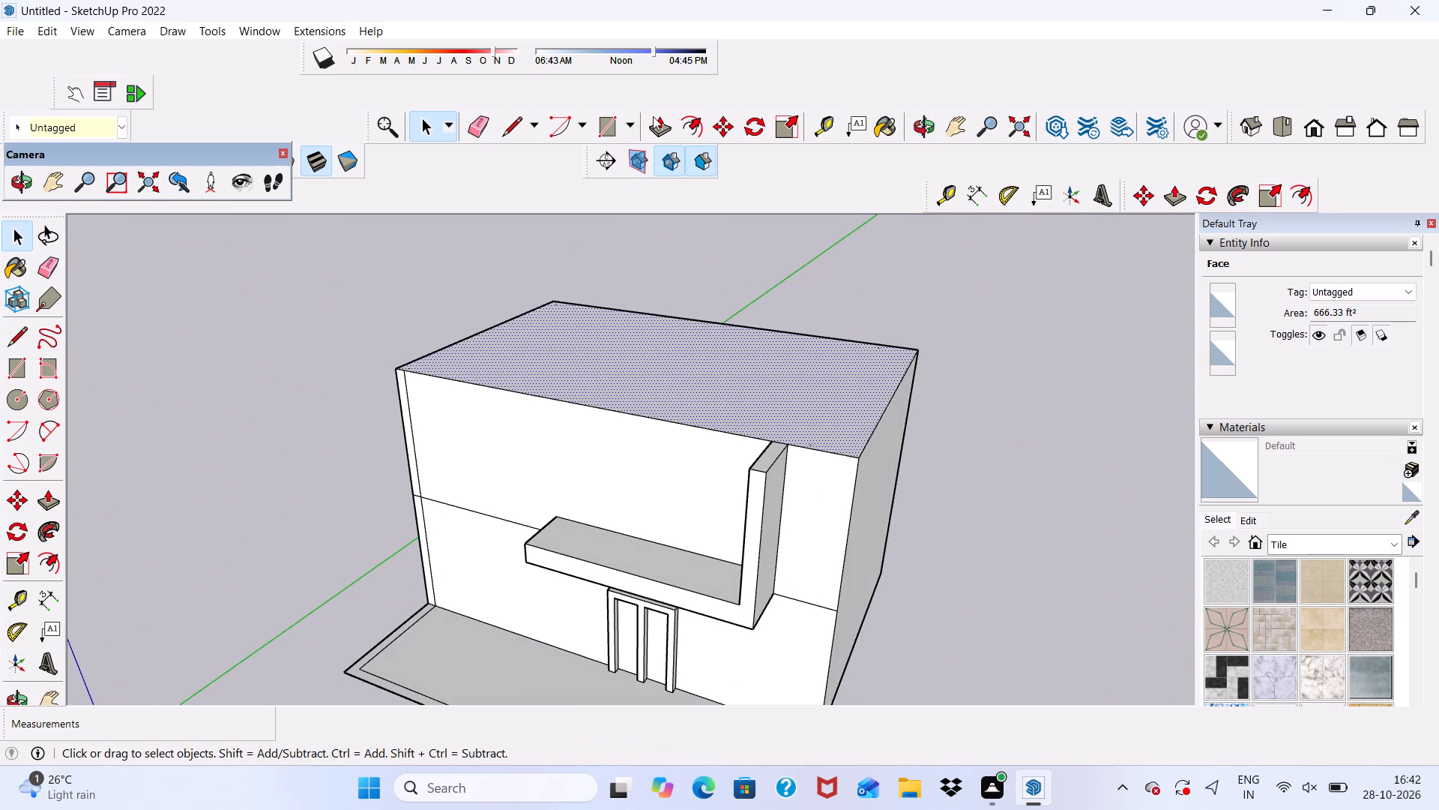
{"action": "left_click", "coordinate": [654, 115]}
{"action": "left_click", "coordinate": [719, 394]}
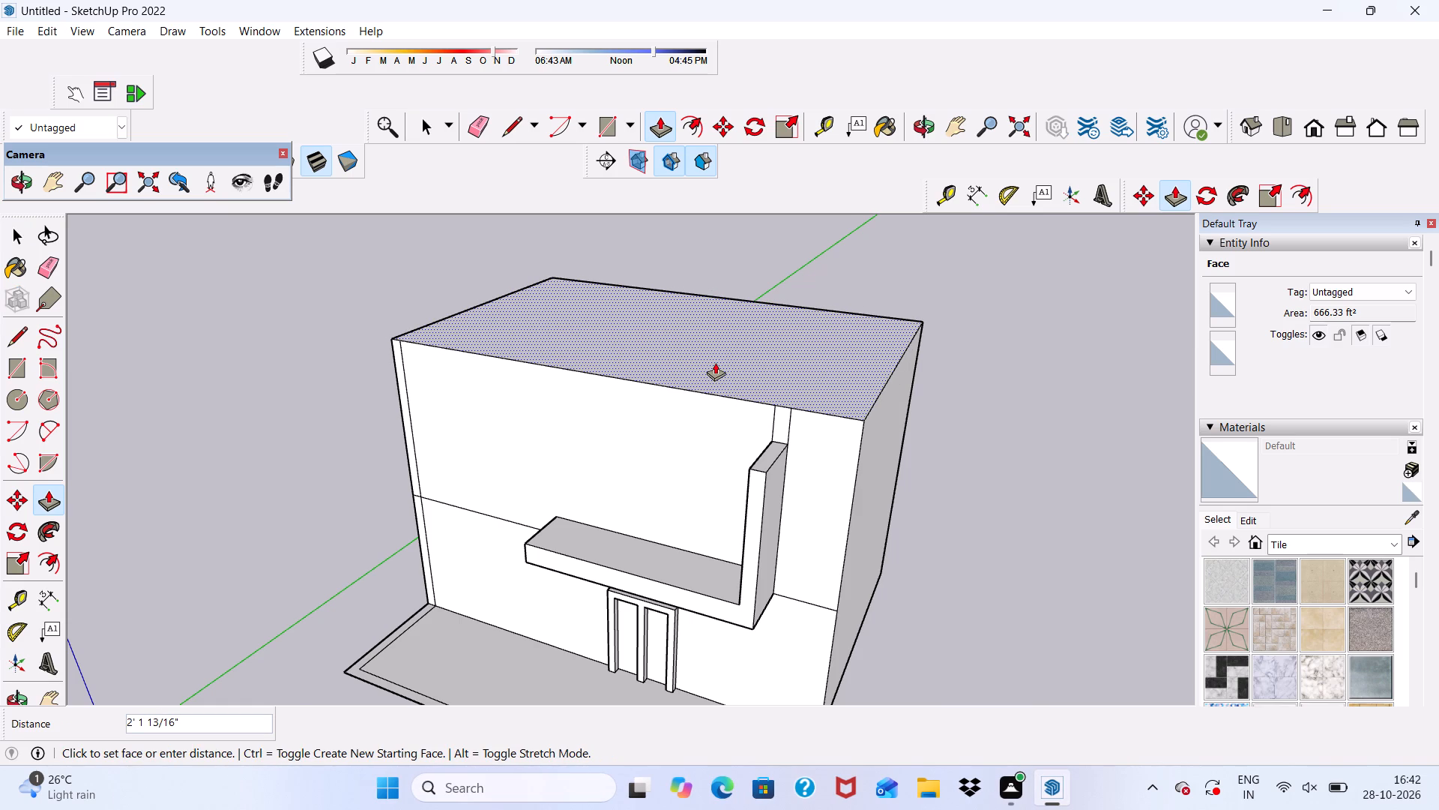
{"action": "type", "text": "2'"}
{"action": "key", "text": "Return"}
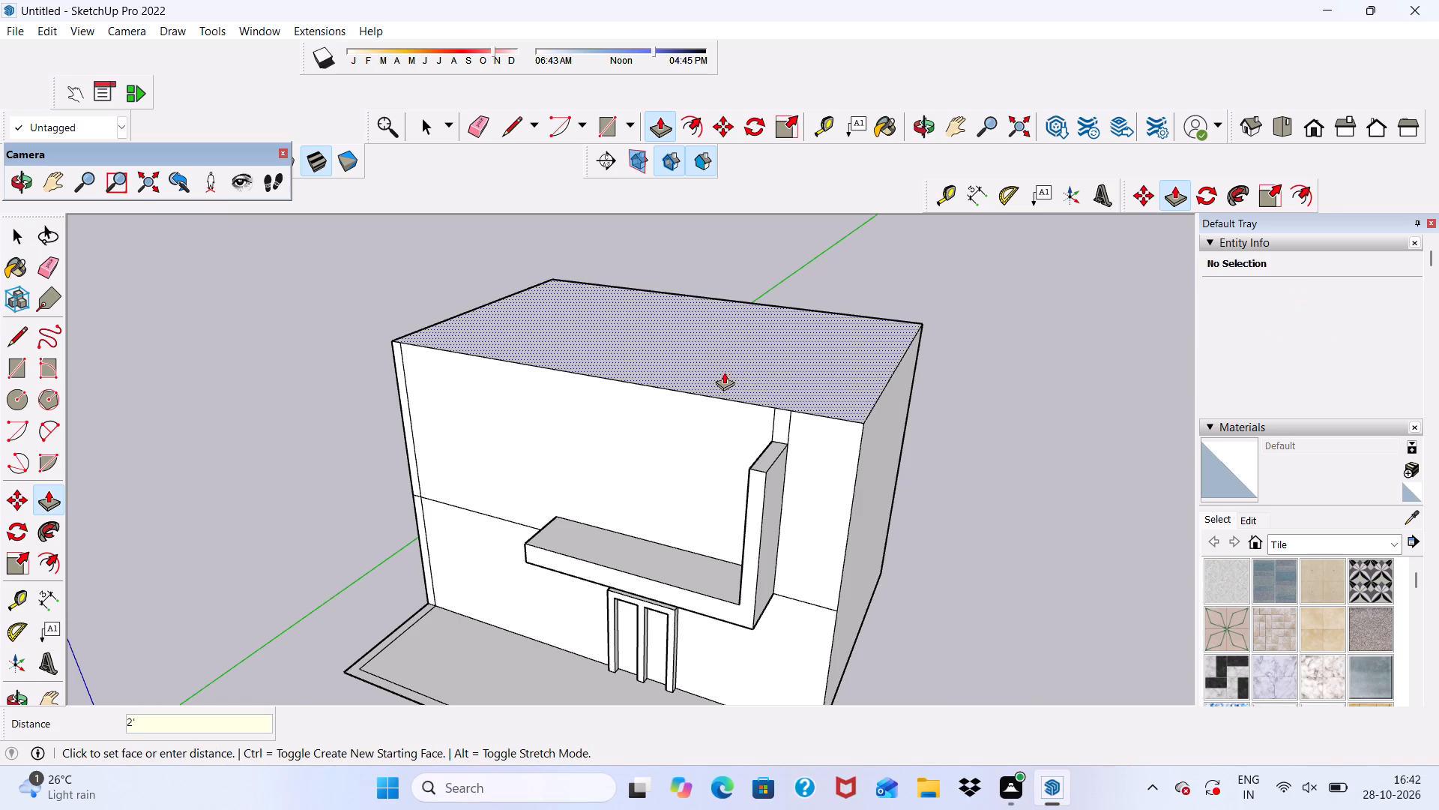
Push/Pull the top face of the vertical fin up to the roof's front edge.
{"action": "scroll", "coordinate": [734, 455], "scroll_direction": "up", "scroll_amount": 3}
{"action": "scroll", "coordinate": [753, 478], "scroll_direction": "down", "scroll_amount": 4}
{"action": "middle_click_drag", "start_coordinate": [753, 478], "coordinate": [845, 289]}
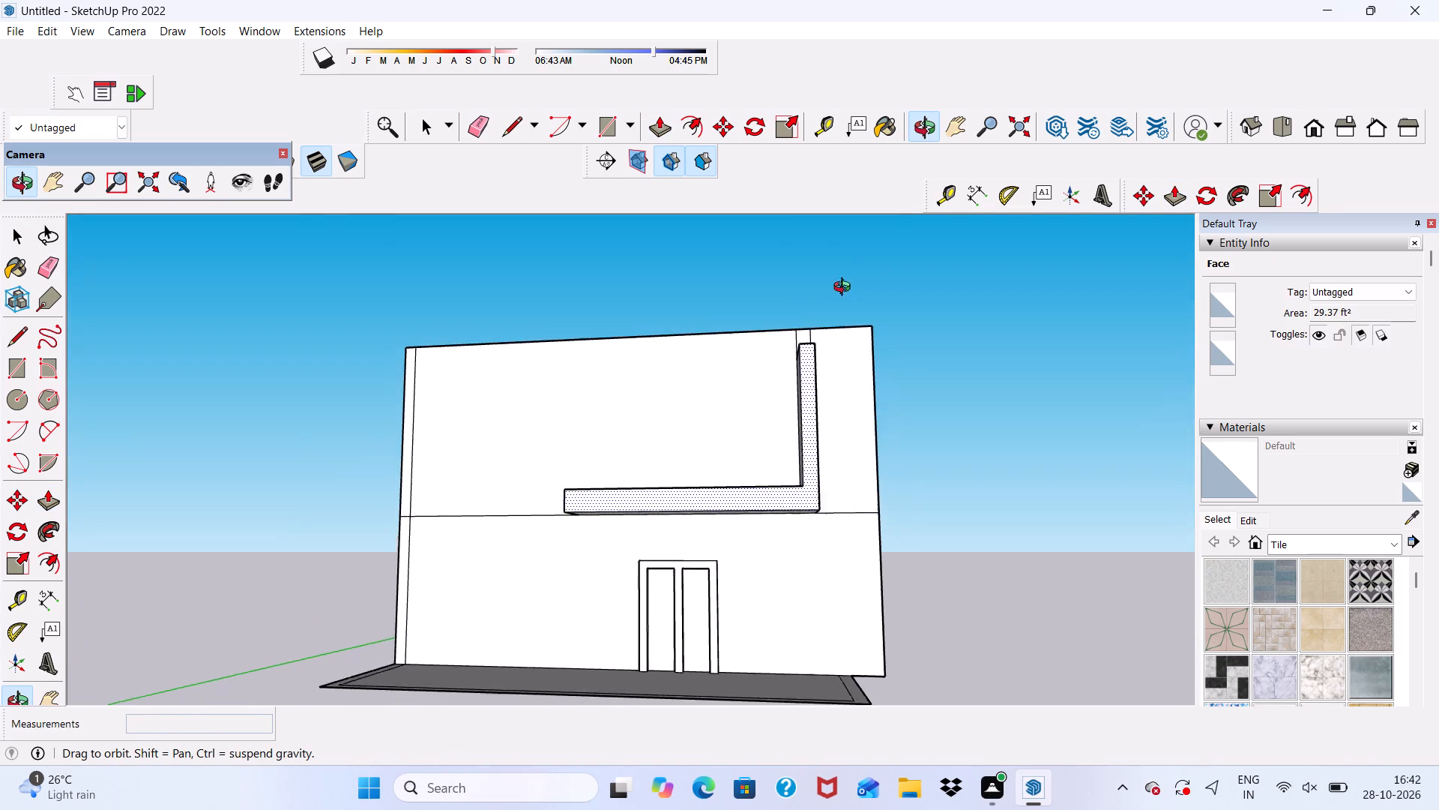
{"action": "middle_click_drag", "start_coordinate": [845, 289], "coordinate": [848, 322]}
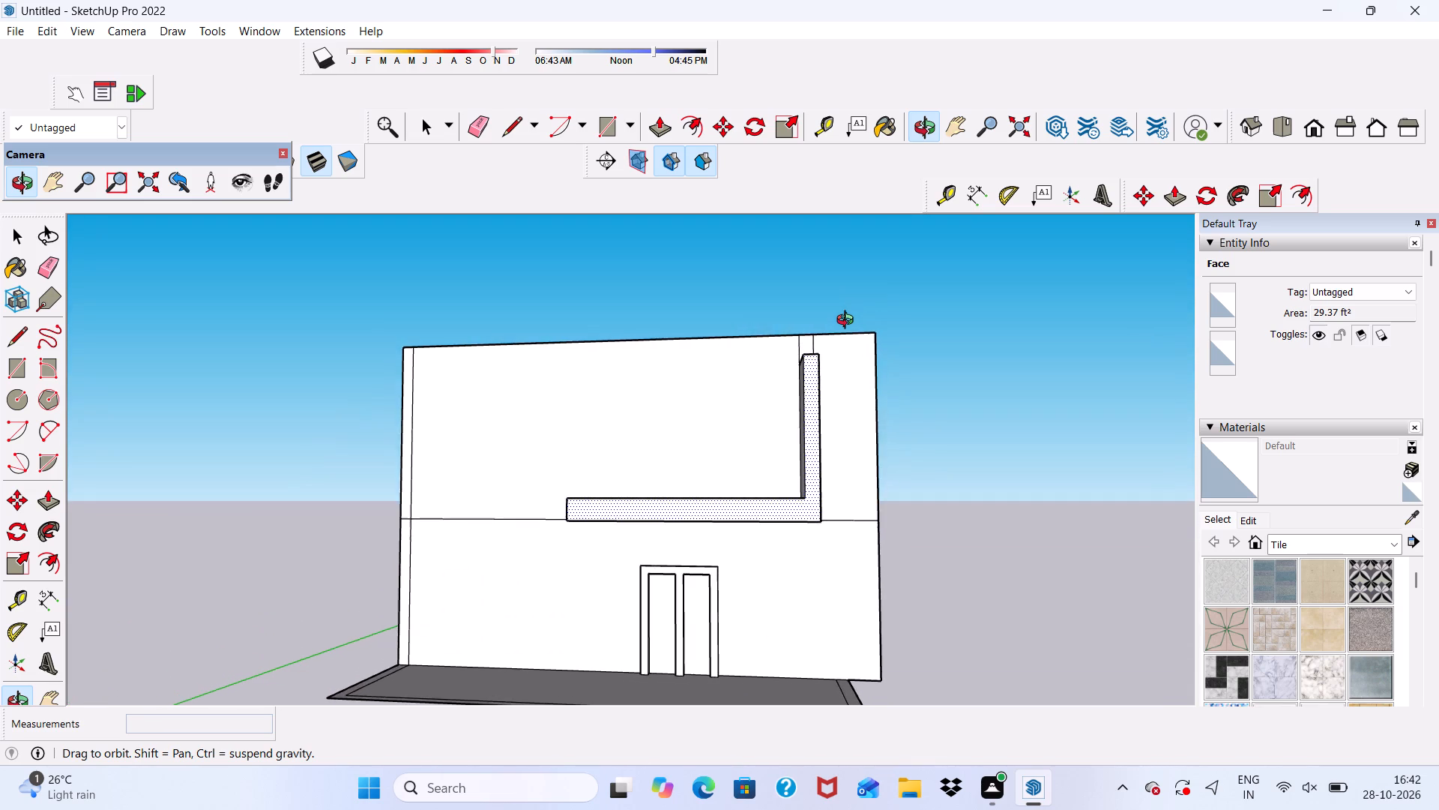
{"action": "middle_click_drag", "start_coordinate": [848, 322], "coordinate": [761, 578]}
{"action": "scroll", "coordinate": [764, 535], "scroll_direction": "up", "scroll_amount": 3}
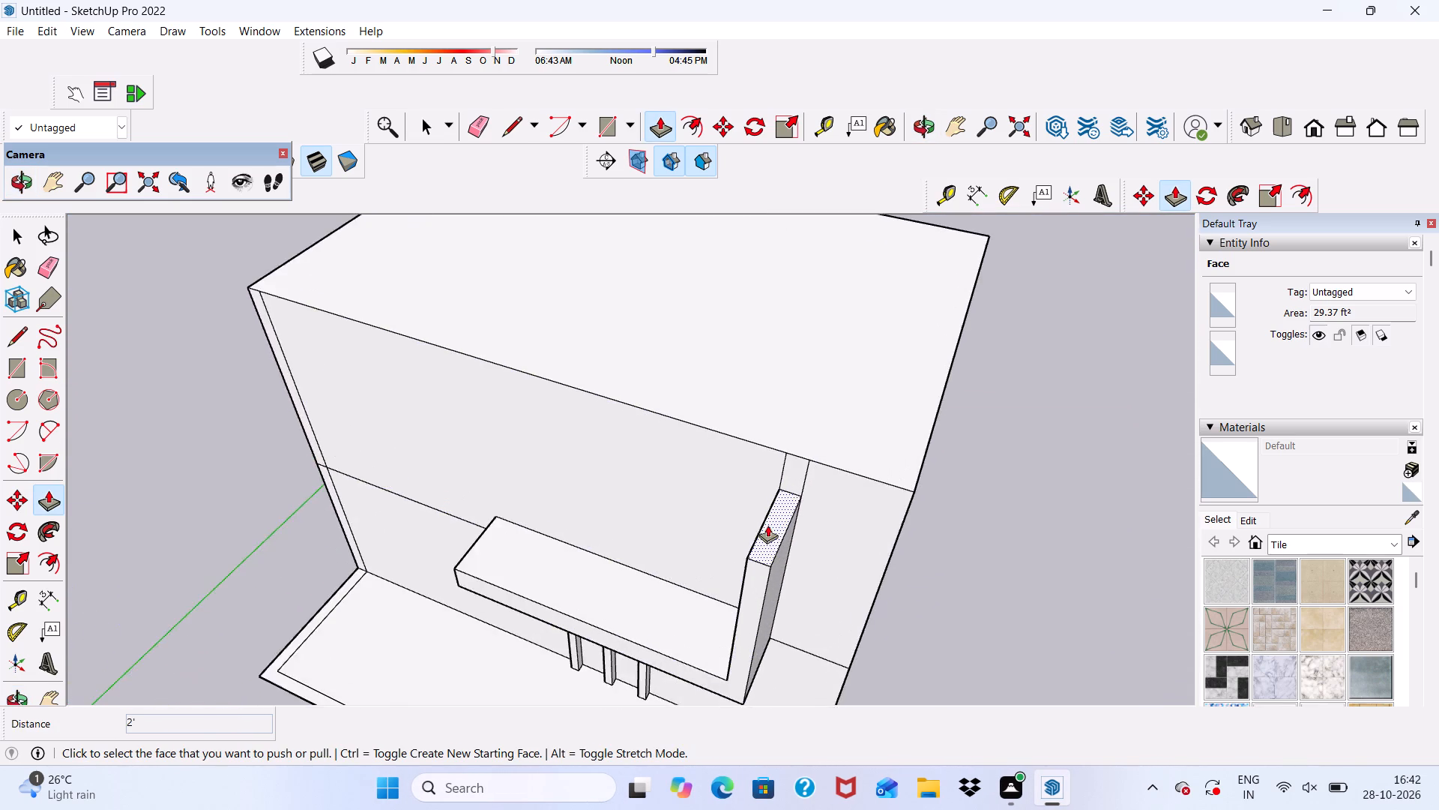
{"action": "scroll", "coordinate": [767, 525], "scroll_direction": "up", "scroll_amount": 4}
{"action": "left_click", "coordinate": [770, 527]}
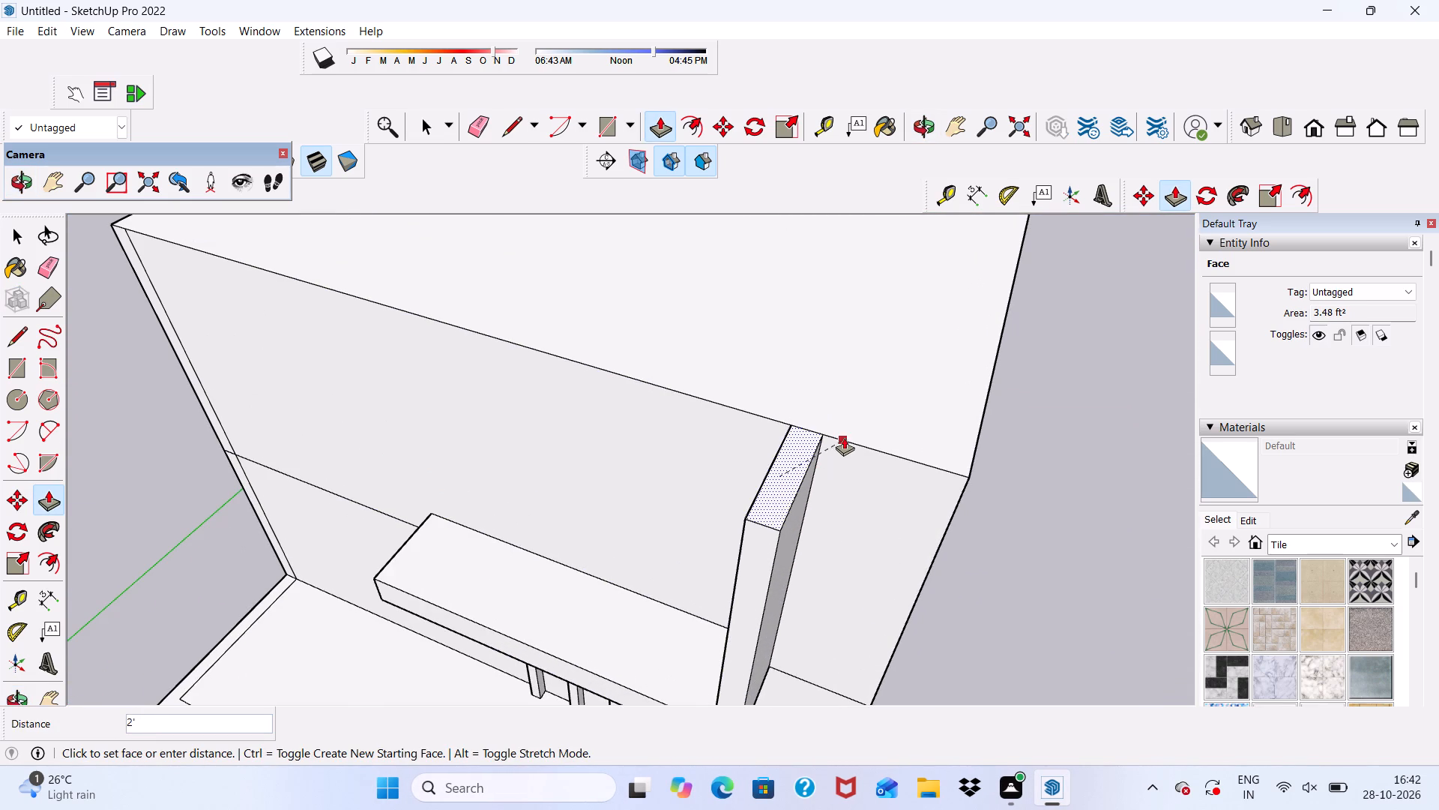
{"action": "left_click", "coordinate": [844, 436]}
Draw a rectangle about 3' 10" by 1' at the top of the fin's inner side face, spanning its depth.
{"action": "scroll", "coordinate": [798, 448], "scroll_direction": "down", "scroll_amount": 2}
{"action": "middle_click_drag", "start_coordinate": [789, 453], "coordinate": [950, 277]}
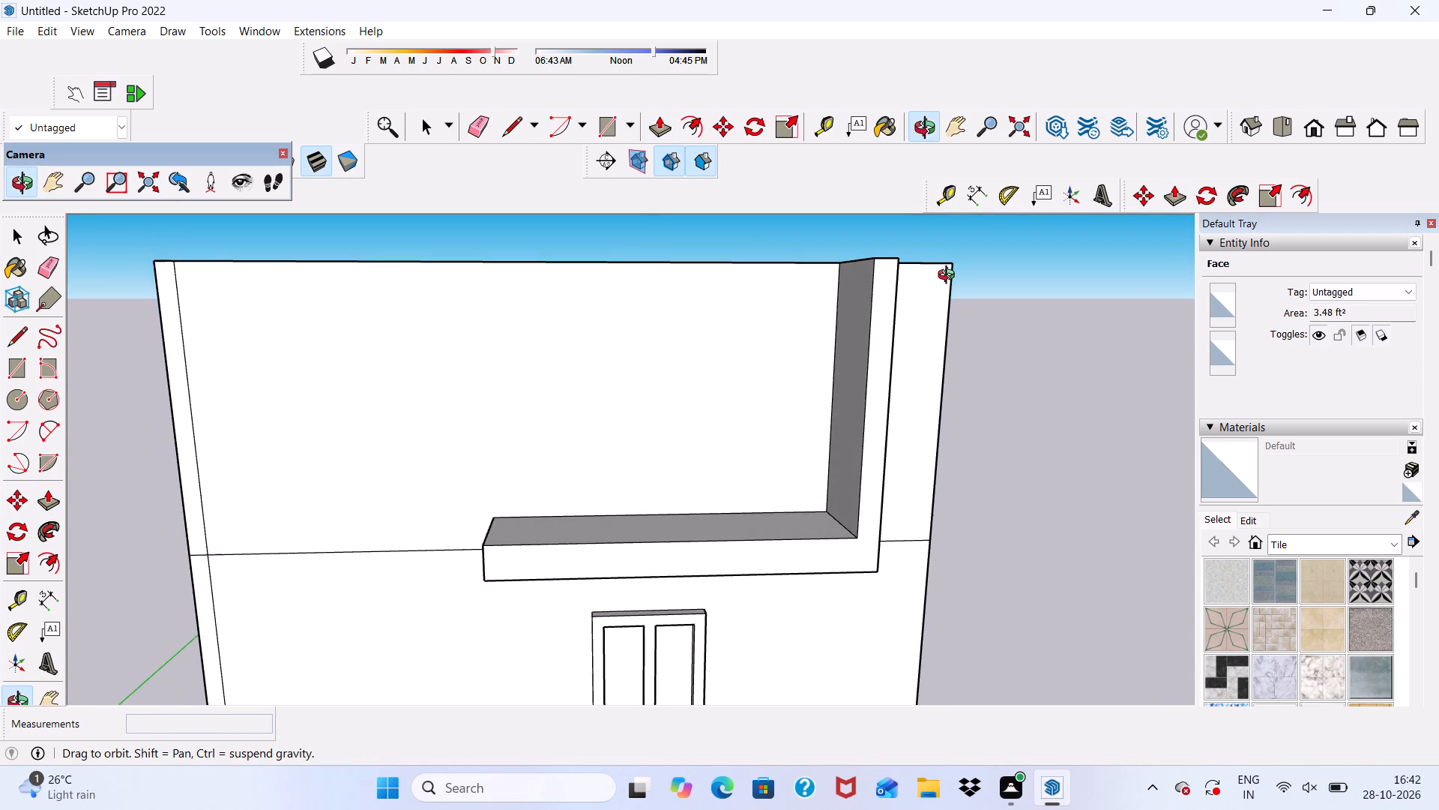
{"action": "middle_click_drag", "start_coordinate": [950, 277], "coordinate": [946, 277]}
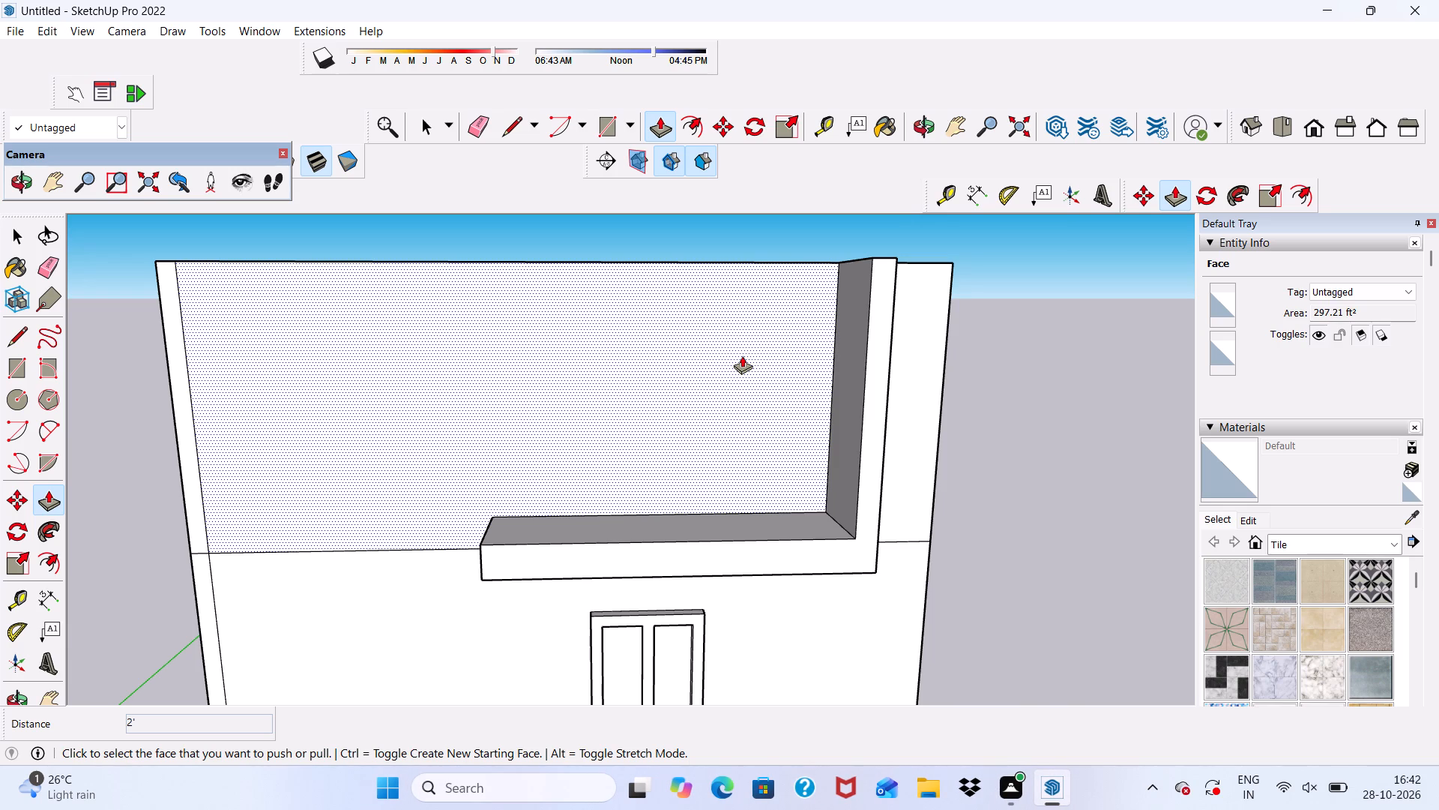
{"action": "middle_click_drag", "start_coordinate": [742, 355], "coordinate": [804, 357]}
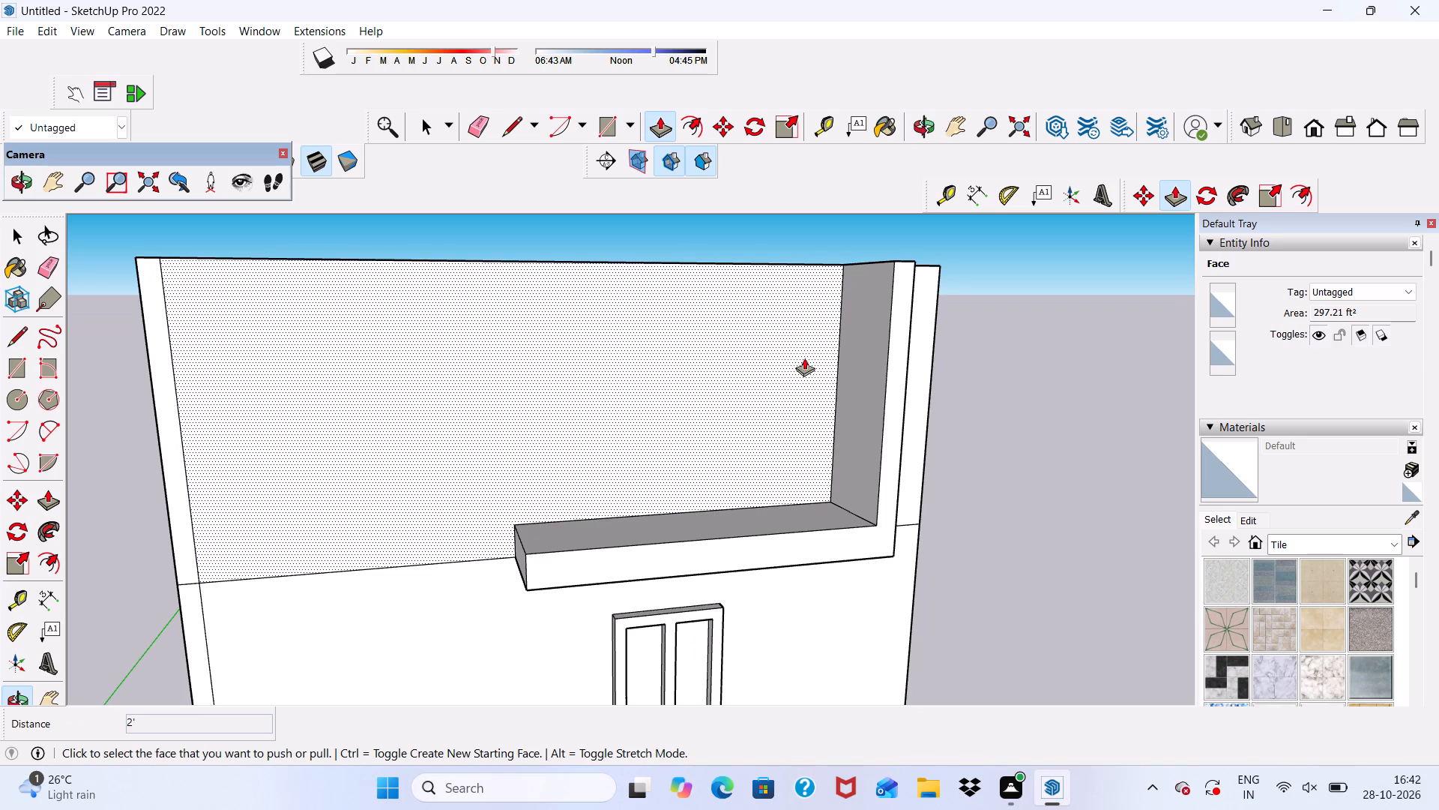
{"action": "left_click", "coordinate": [603, 121]}
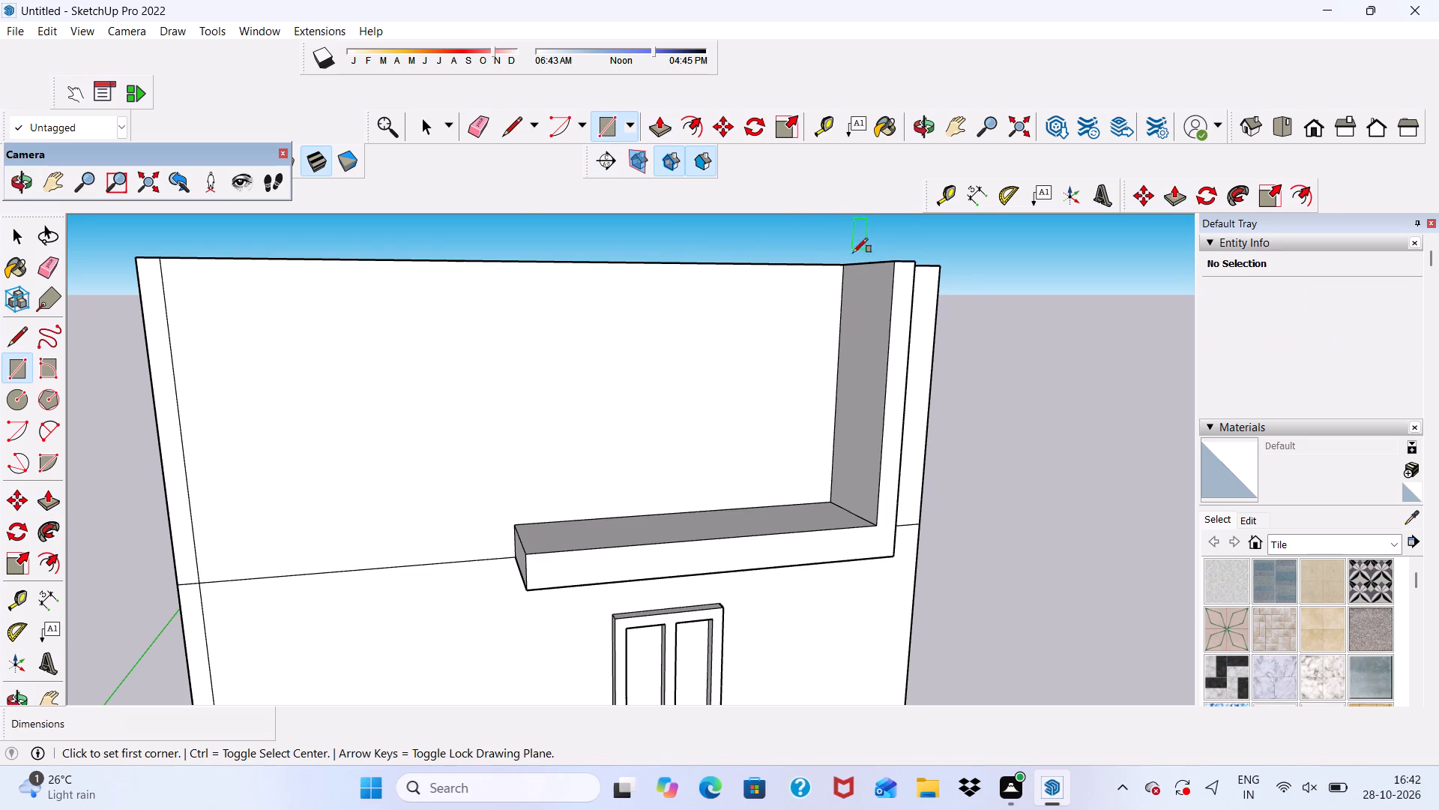
{"action": "scroll", "coordinate": [854, 258], "scroll_direction": "up", "scroll_amount": 3}
{"action": "left_click", "coordinate": [840, 262]}
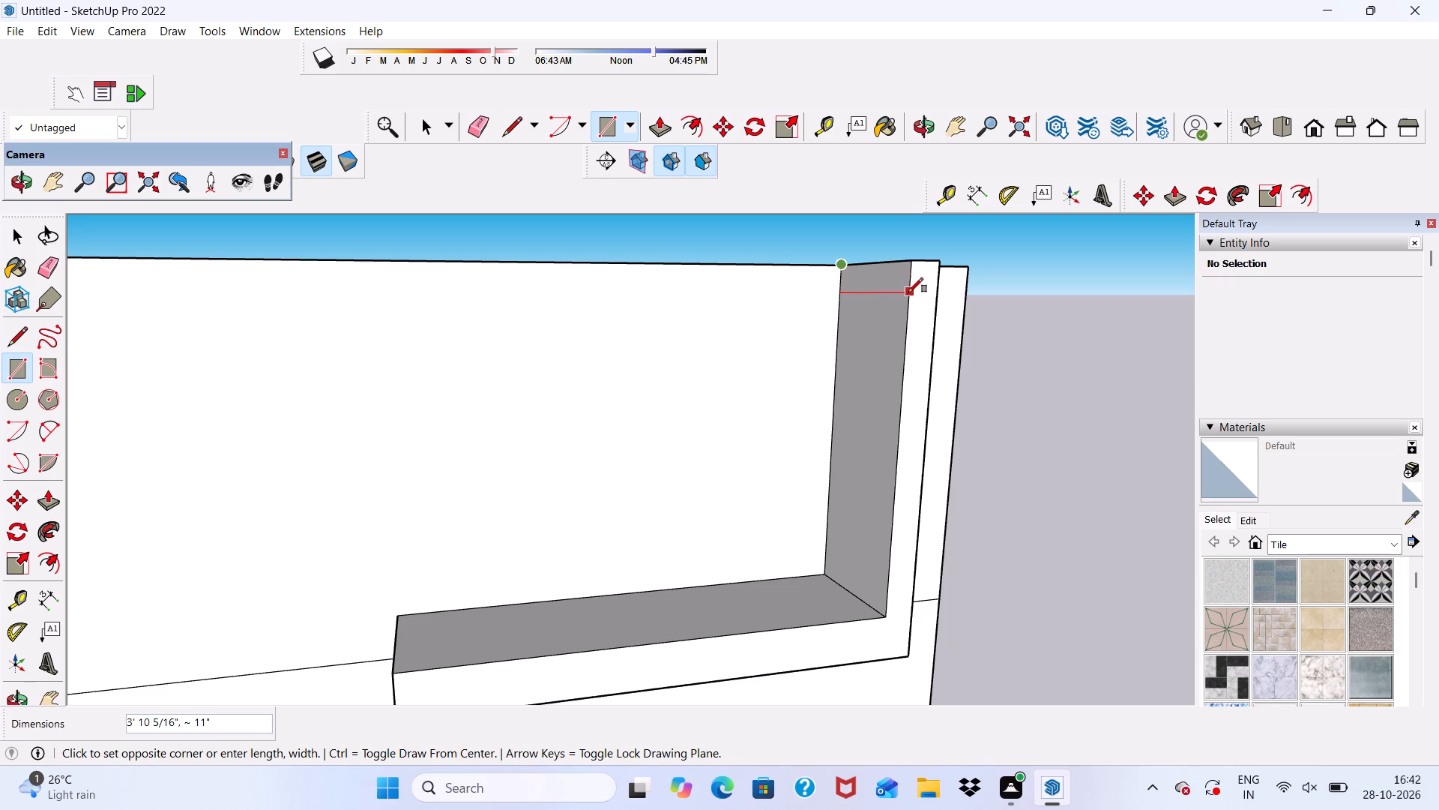
{"action": "left_click", "coordinate": [910, 298]}
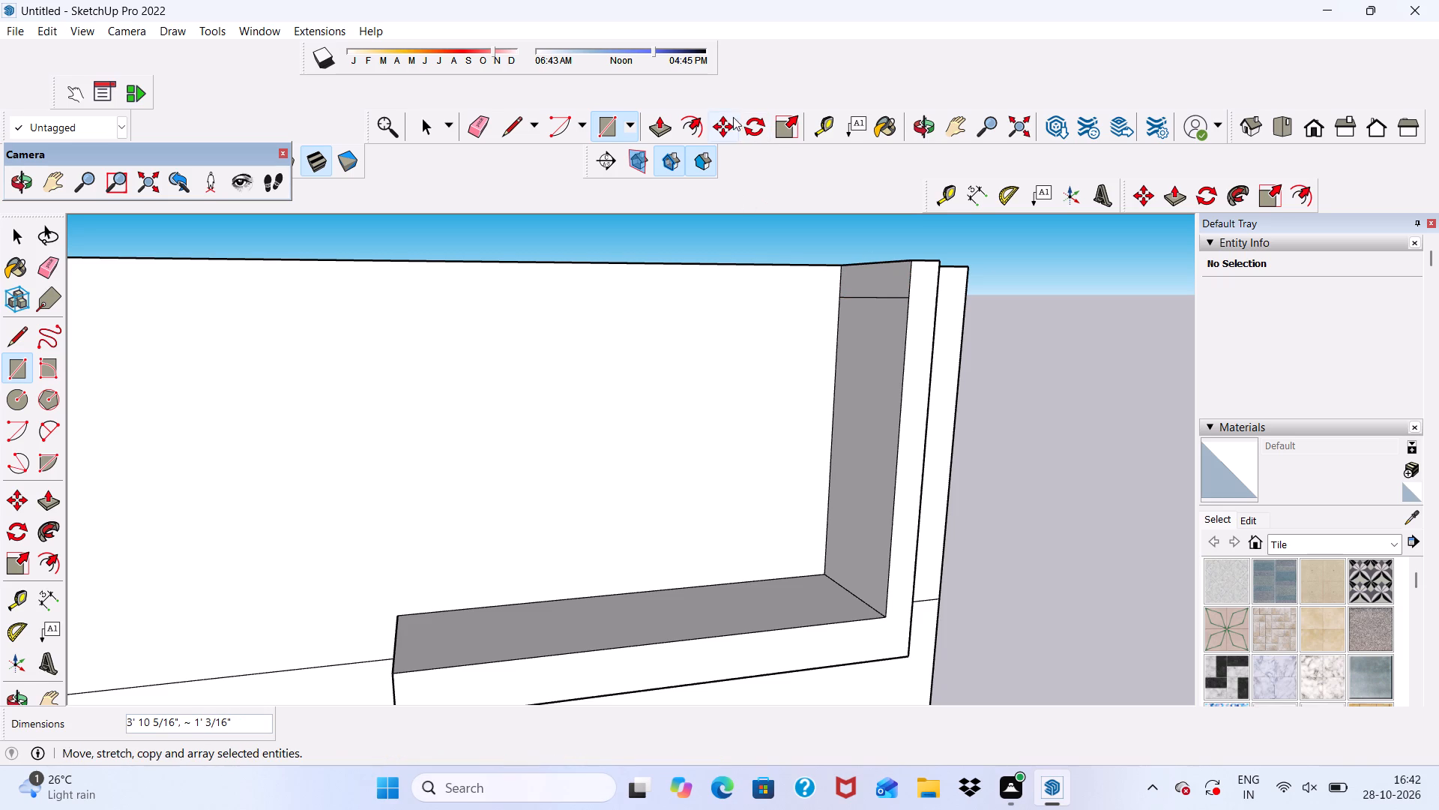
Push/Pull the rectangle at the fin's top about 14' 6" across to align with the lower canopy slab's free end.
{"action": "left_click", "coordinate": [651, 136]}
{"action": "scroll", "coordinate": [854, 247], "scroll_direction": "up", "scroll_amount": 3}
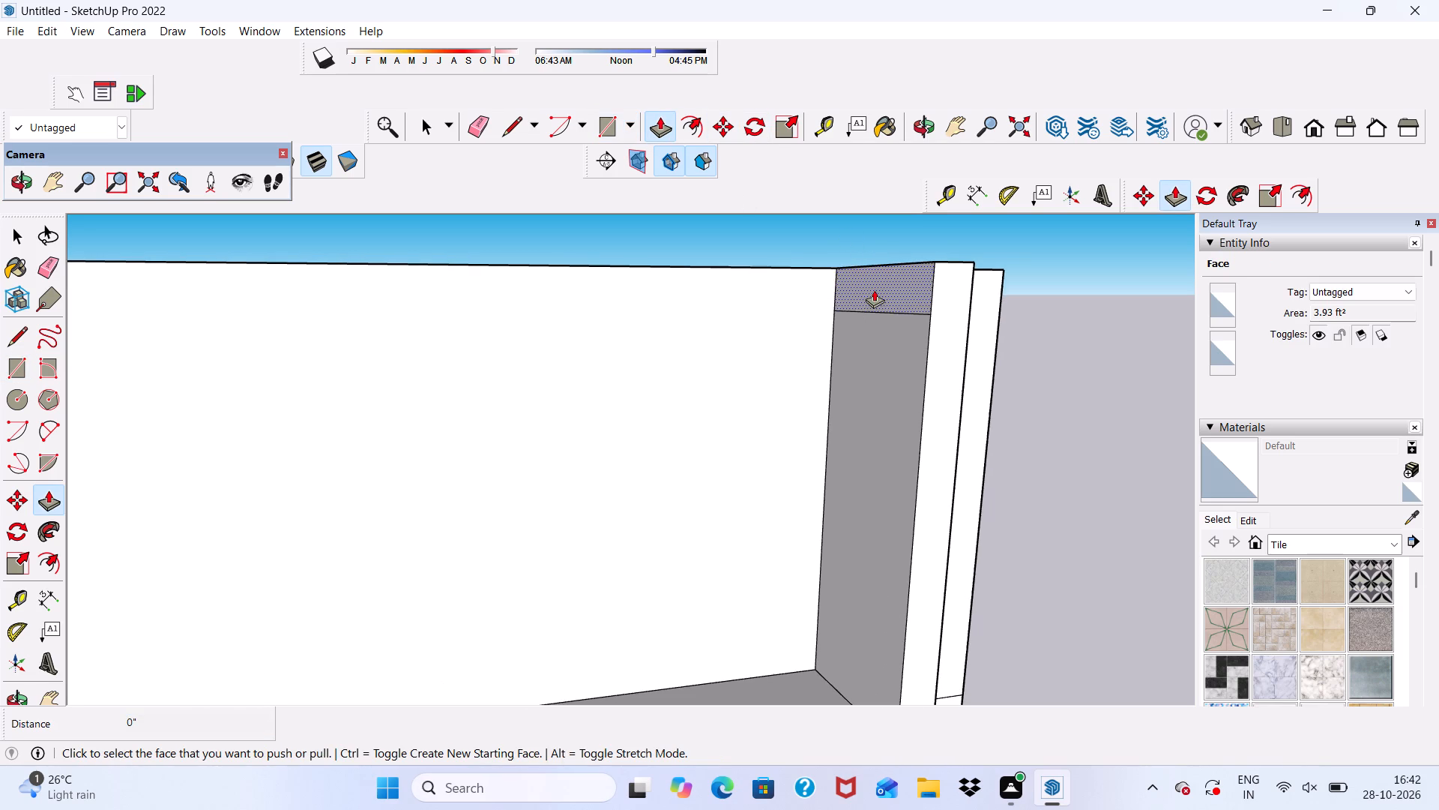
{"action": "left_click", "coordinate": [874, 289]}
{"action": "scroll", "coordinate": [592, 290], "scroll_direction": "down", "scroll_amount": 7}
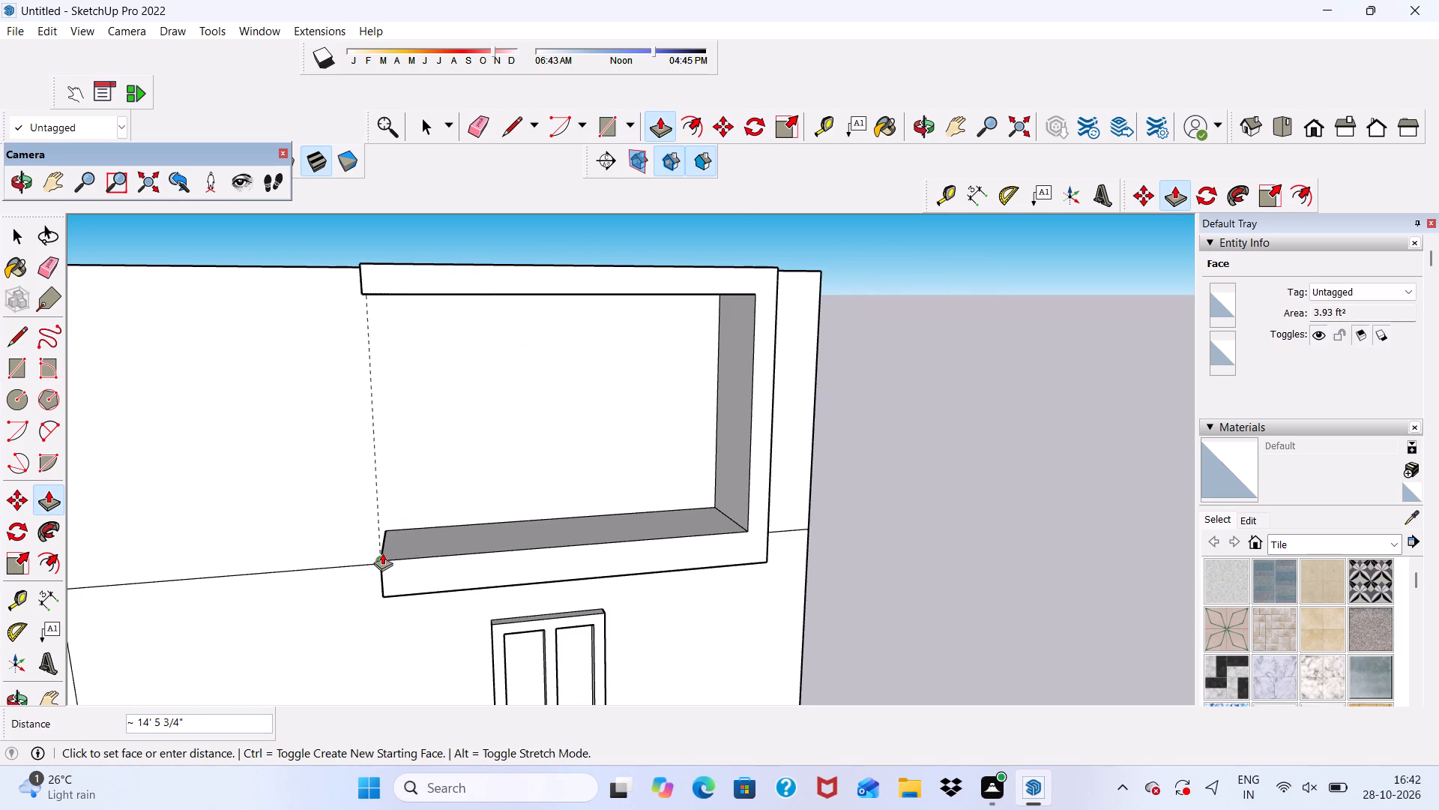
{"action": "left_click", "coordinate": [381, 549]}
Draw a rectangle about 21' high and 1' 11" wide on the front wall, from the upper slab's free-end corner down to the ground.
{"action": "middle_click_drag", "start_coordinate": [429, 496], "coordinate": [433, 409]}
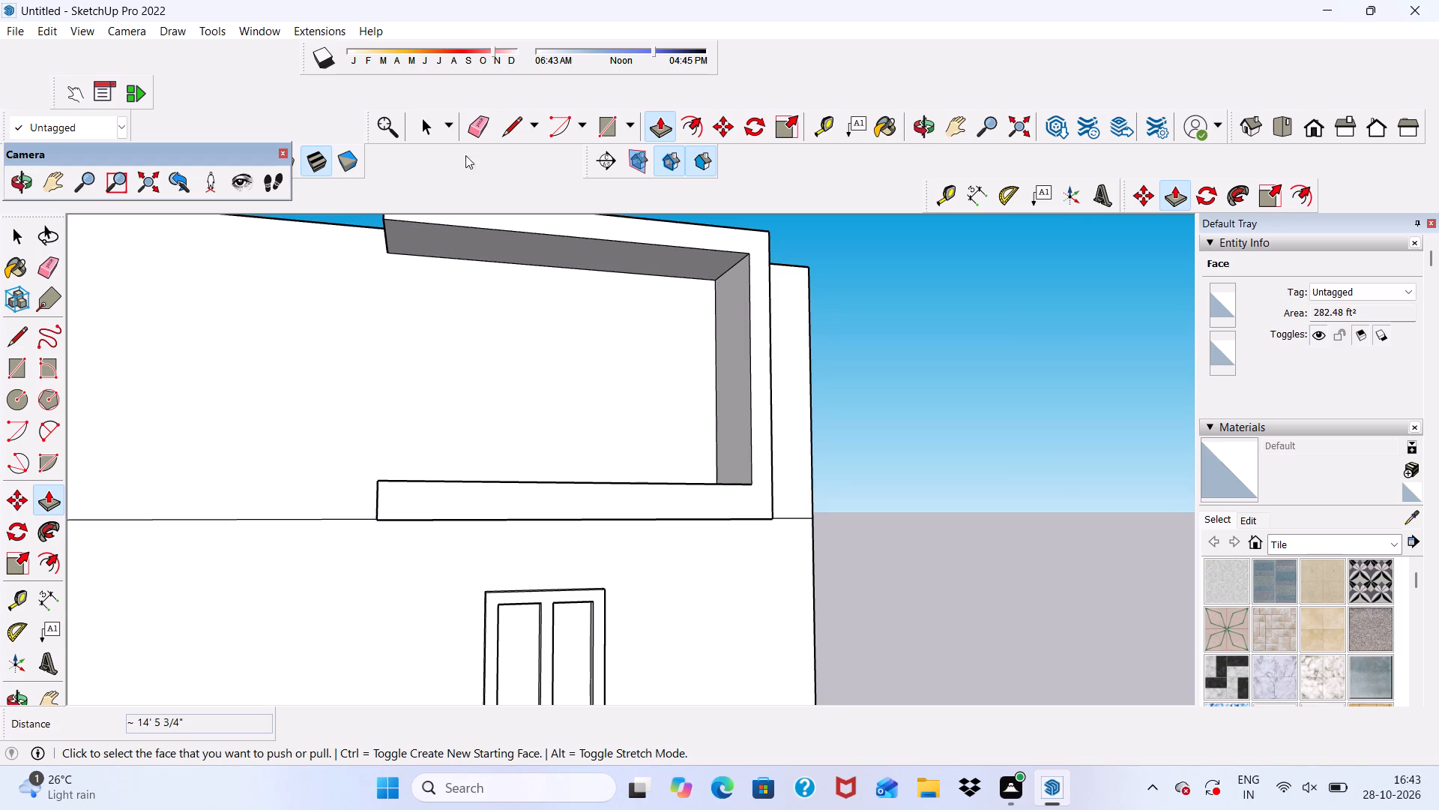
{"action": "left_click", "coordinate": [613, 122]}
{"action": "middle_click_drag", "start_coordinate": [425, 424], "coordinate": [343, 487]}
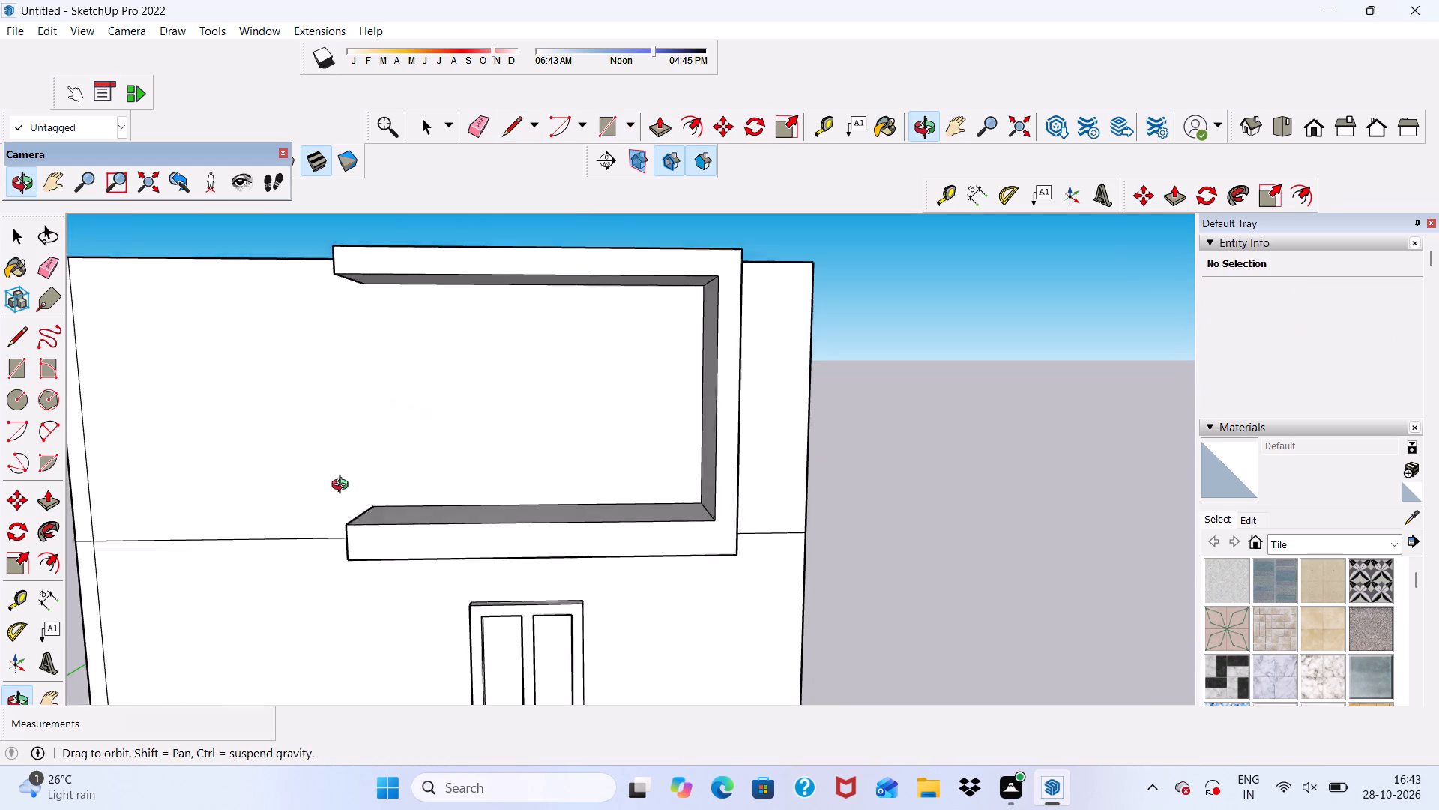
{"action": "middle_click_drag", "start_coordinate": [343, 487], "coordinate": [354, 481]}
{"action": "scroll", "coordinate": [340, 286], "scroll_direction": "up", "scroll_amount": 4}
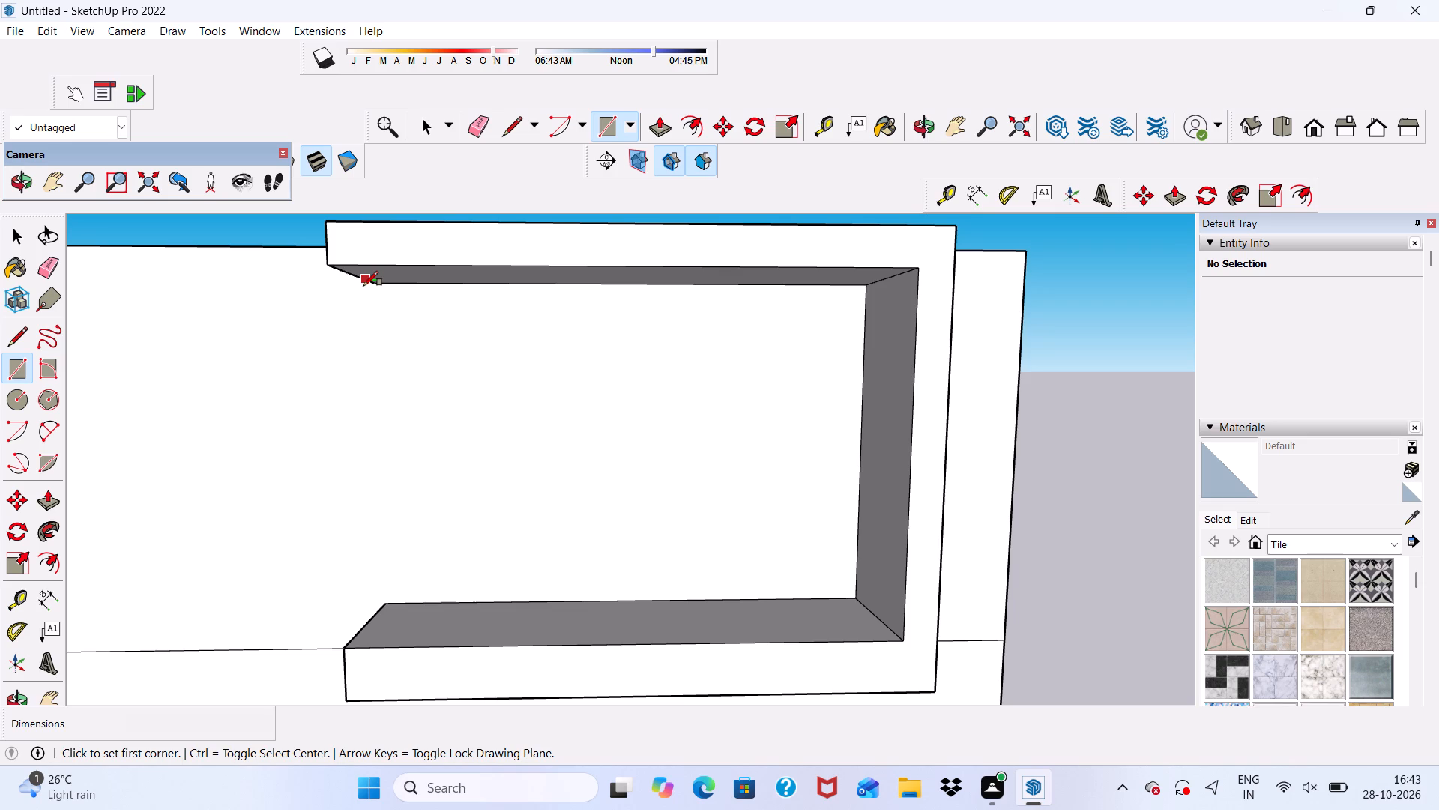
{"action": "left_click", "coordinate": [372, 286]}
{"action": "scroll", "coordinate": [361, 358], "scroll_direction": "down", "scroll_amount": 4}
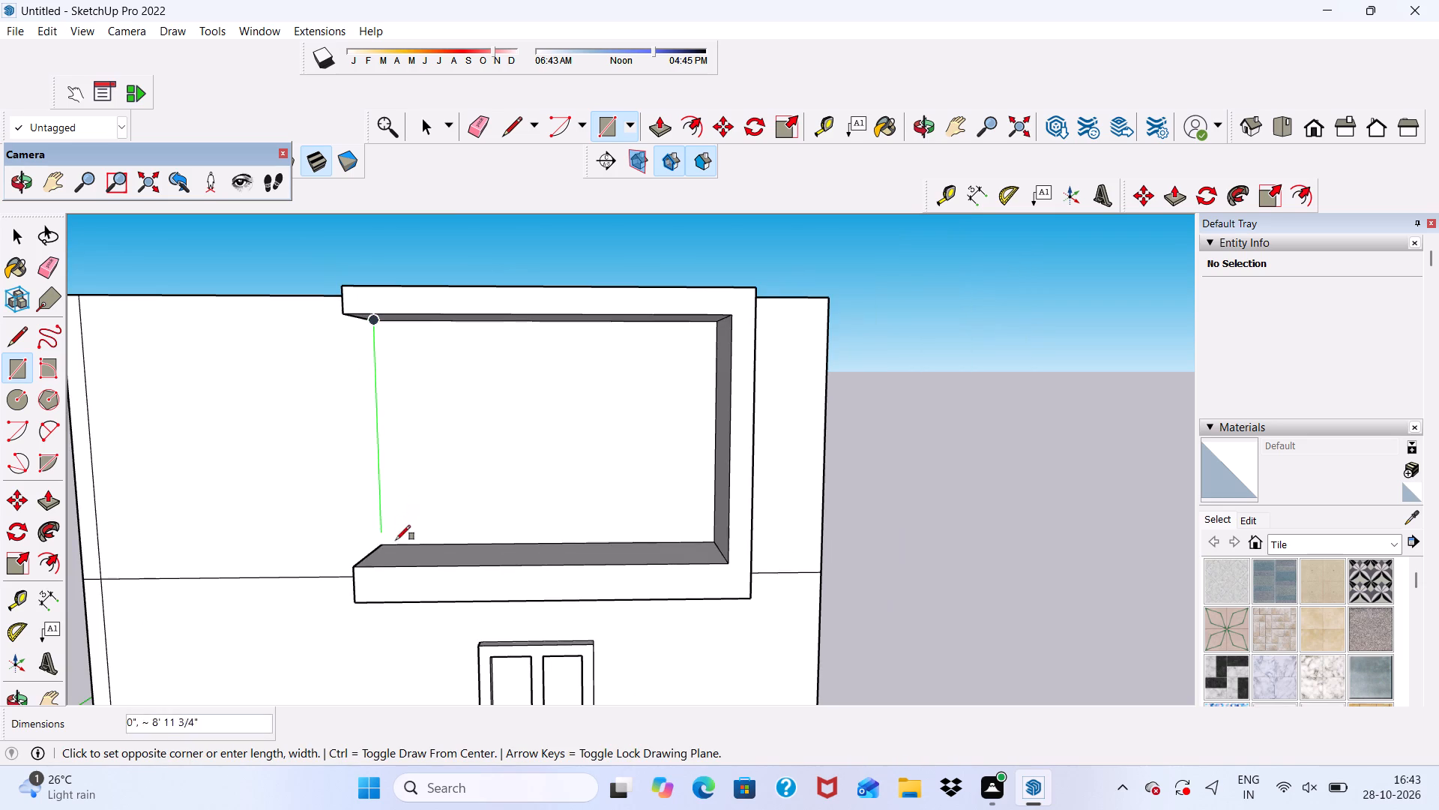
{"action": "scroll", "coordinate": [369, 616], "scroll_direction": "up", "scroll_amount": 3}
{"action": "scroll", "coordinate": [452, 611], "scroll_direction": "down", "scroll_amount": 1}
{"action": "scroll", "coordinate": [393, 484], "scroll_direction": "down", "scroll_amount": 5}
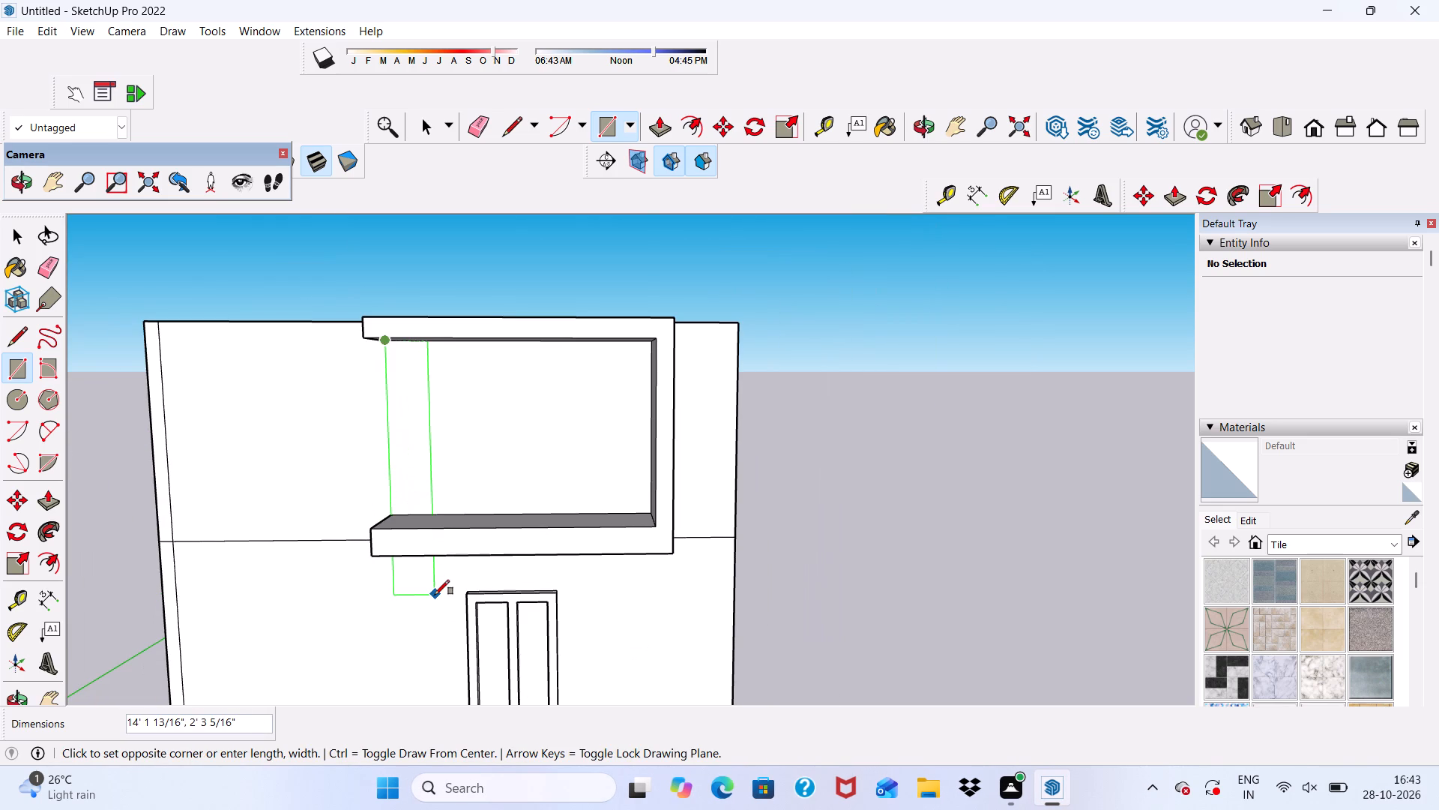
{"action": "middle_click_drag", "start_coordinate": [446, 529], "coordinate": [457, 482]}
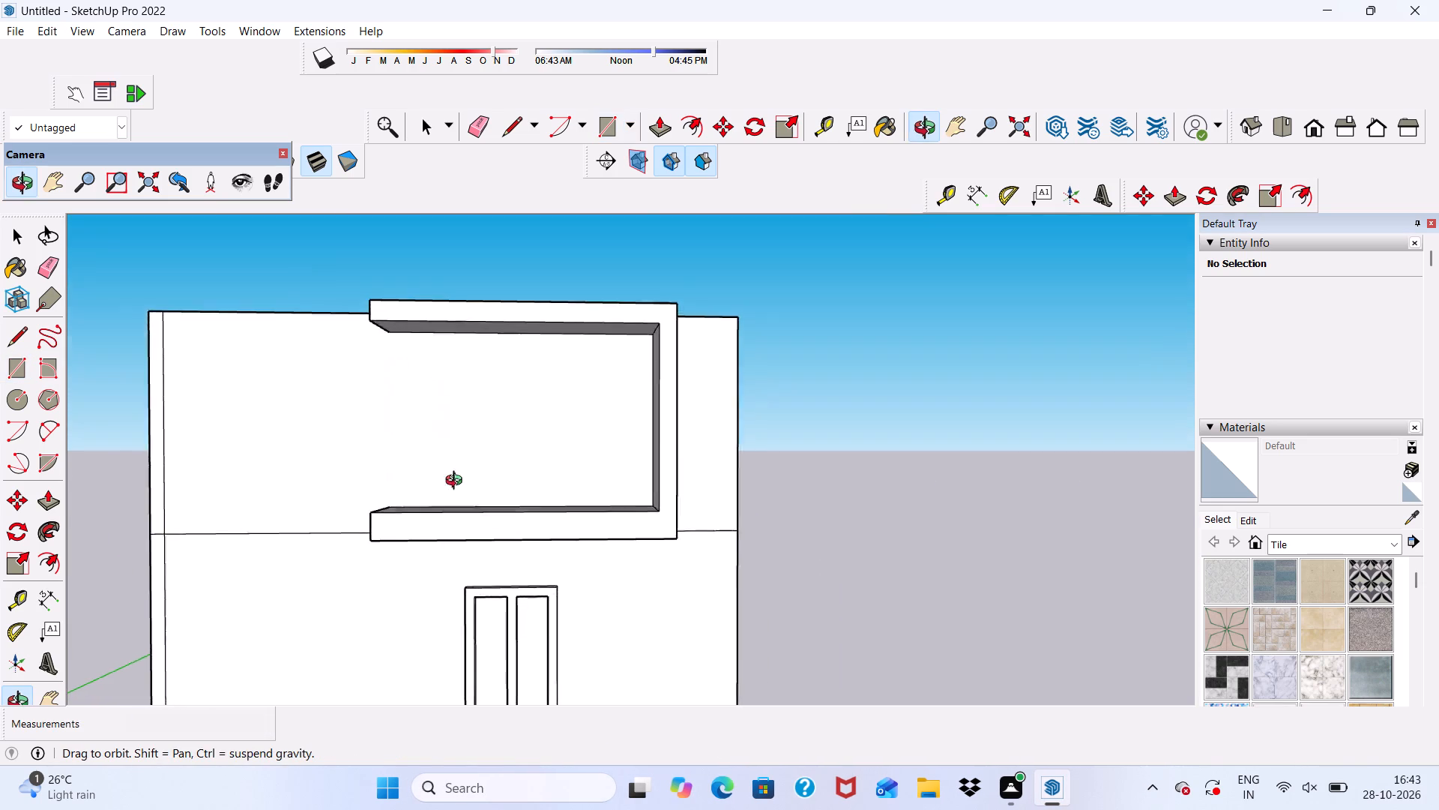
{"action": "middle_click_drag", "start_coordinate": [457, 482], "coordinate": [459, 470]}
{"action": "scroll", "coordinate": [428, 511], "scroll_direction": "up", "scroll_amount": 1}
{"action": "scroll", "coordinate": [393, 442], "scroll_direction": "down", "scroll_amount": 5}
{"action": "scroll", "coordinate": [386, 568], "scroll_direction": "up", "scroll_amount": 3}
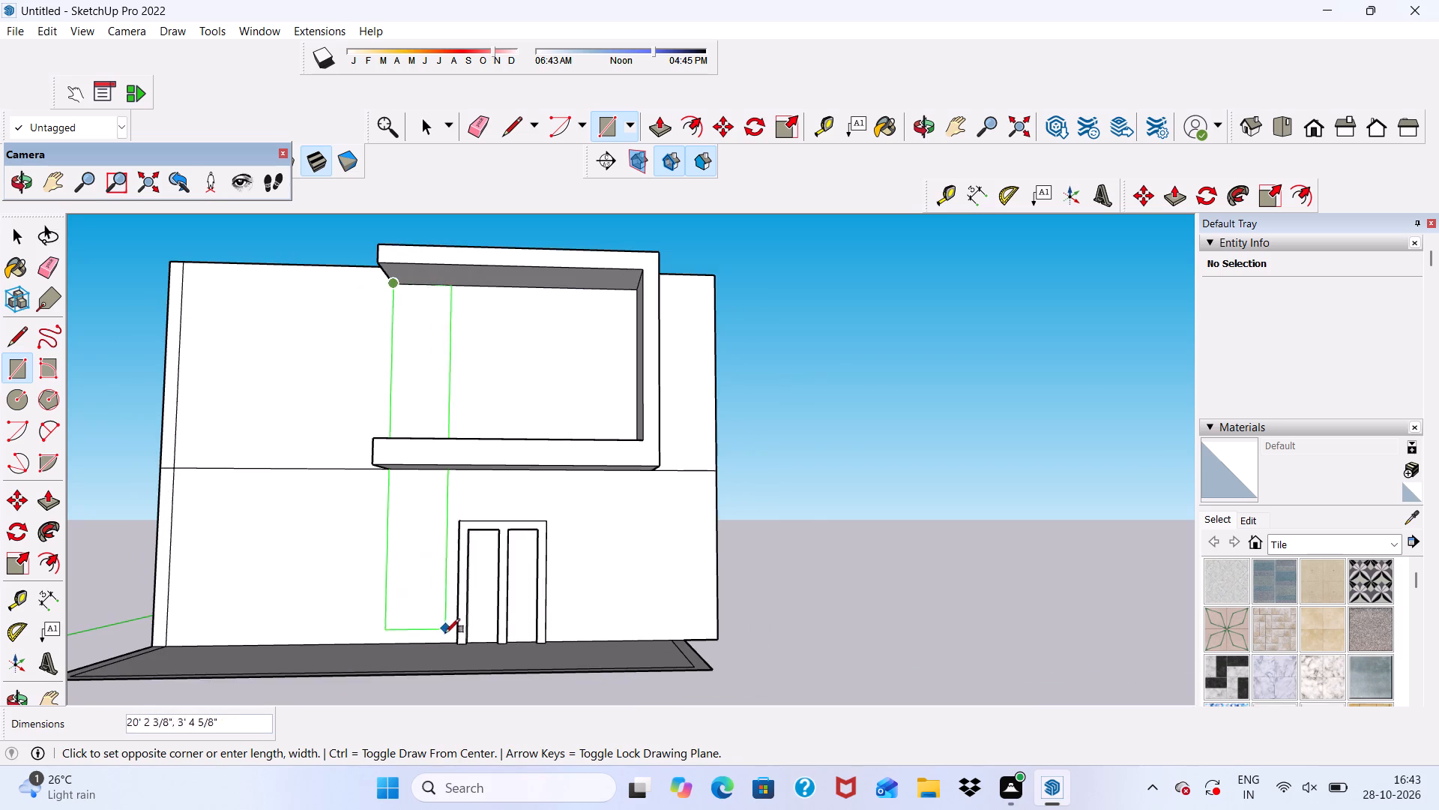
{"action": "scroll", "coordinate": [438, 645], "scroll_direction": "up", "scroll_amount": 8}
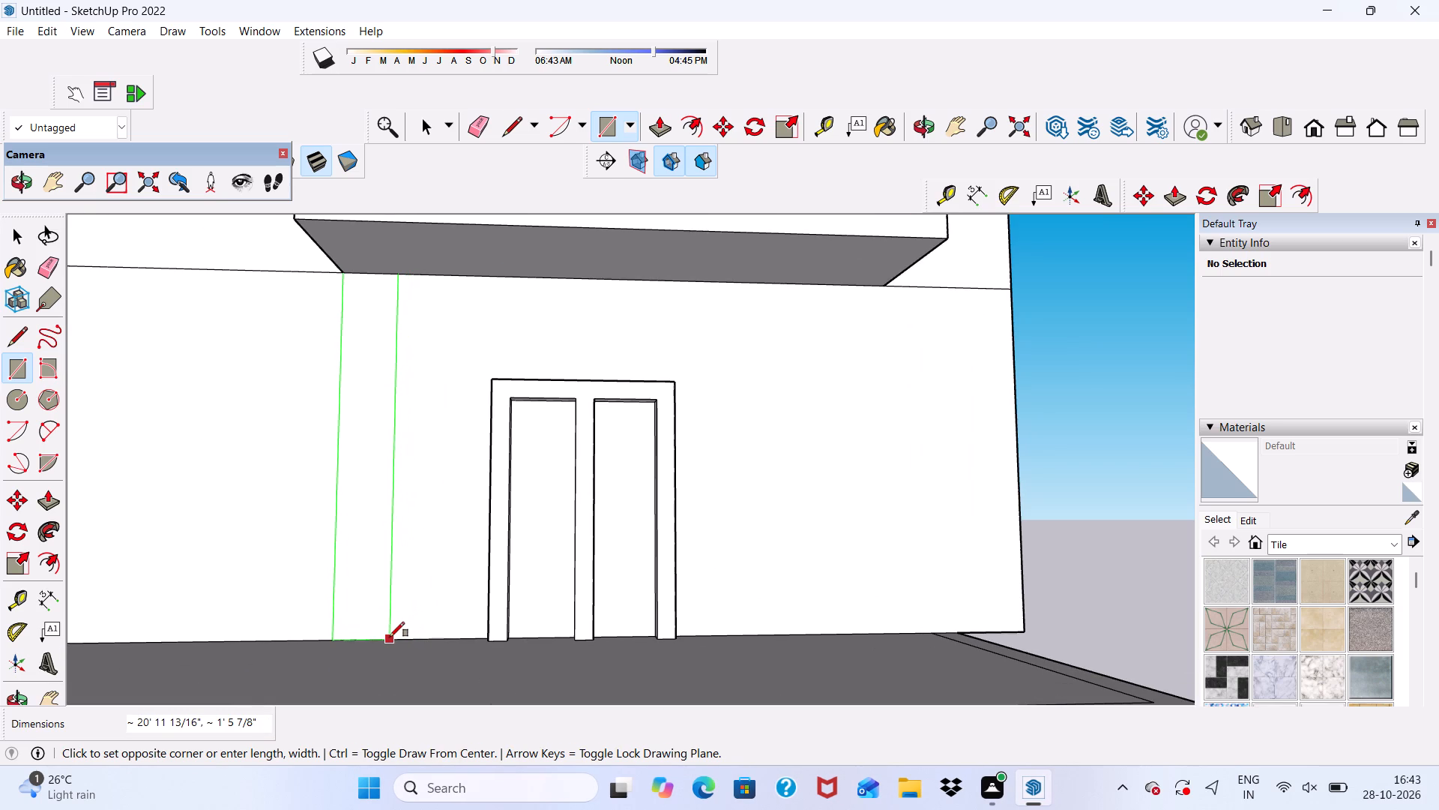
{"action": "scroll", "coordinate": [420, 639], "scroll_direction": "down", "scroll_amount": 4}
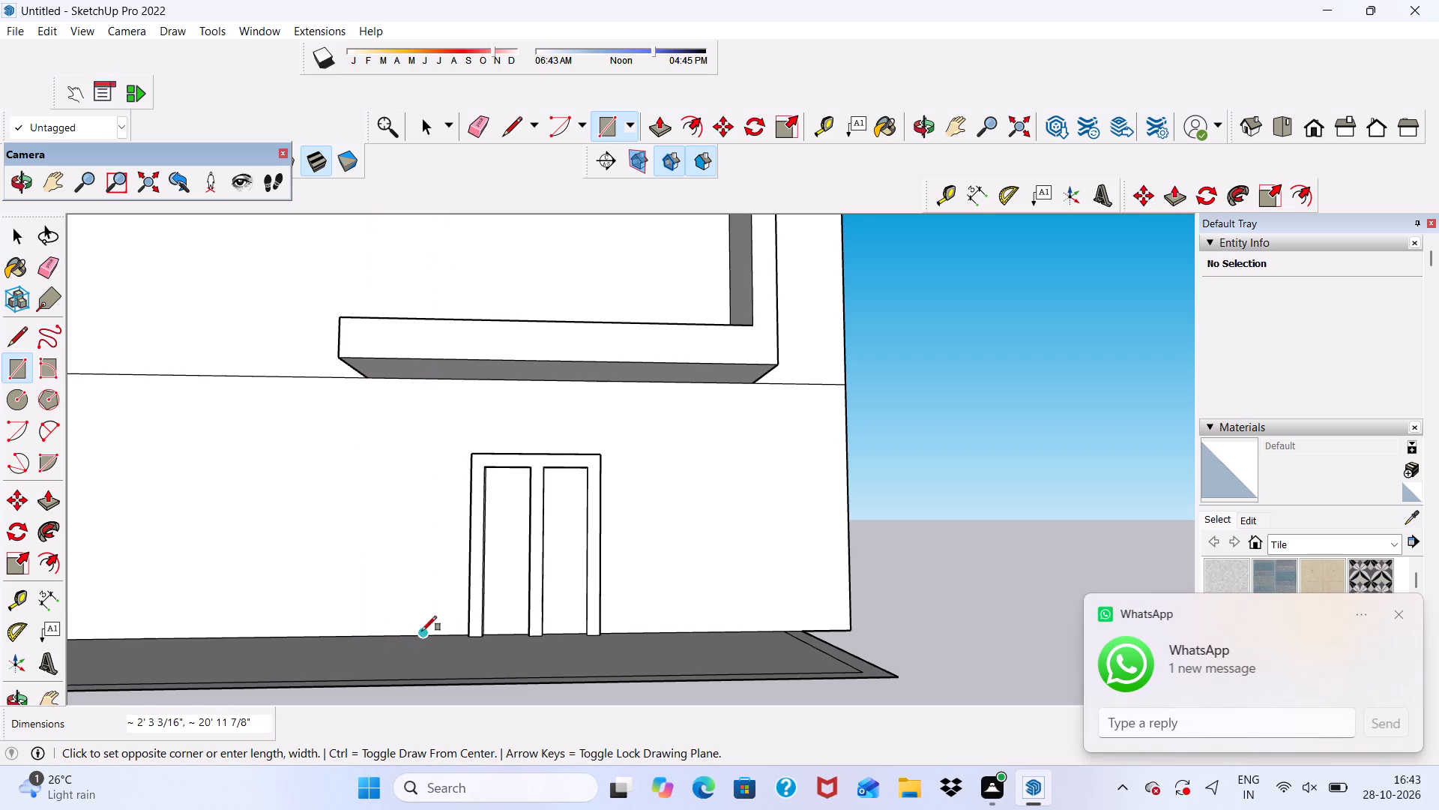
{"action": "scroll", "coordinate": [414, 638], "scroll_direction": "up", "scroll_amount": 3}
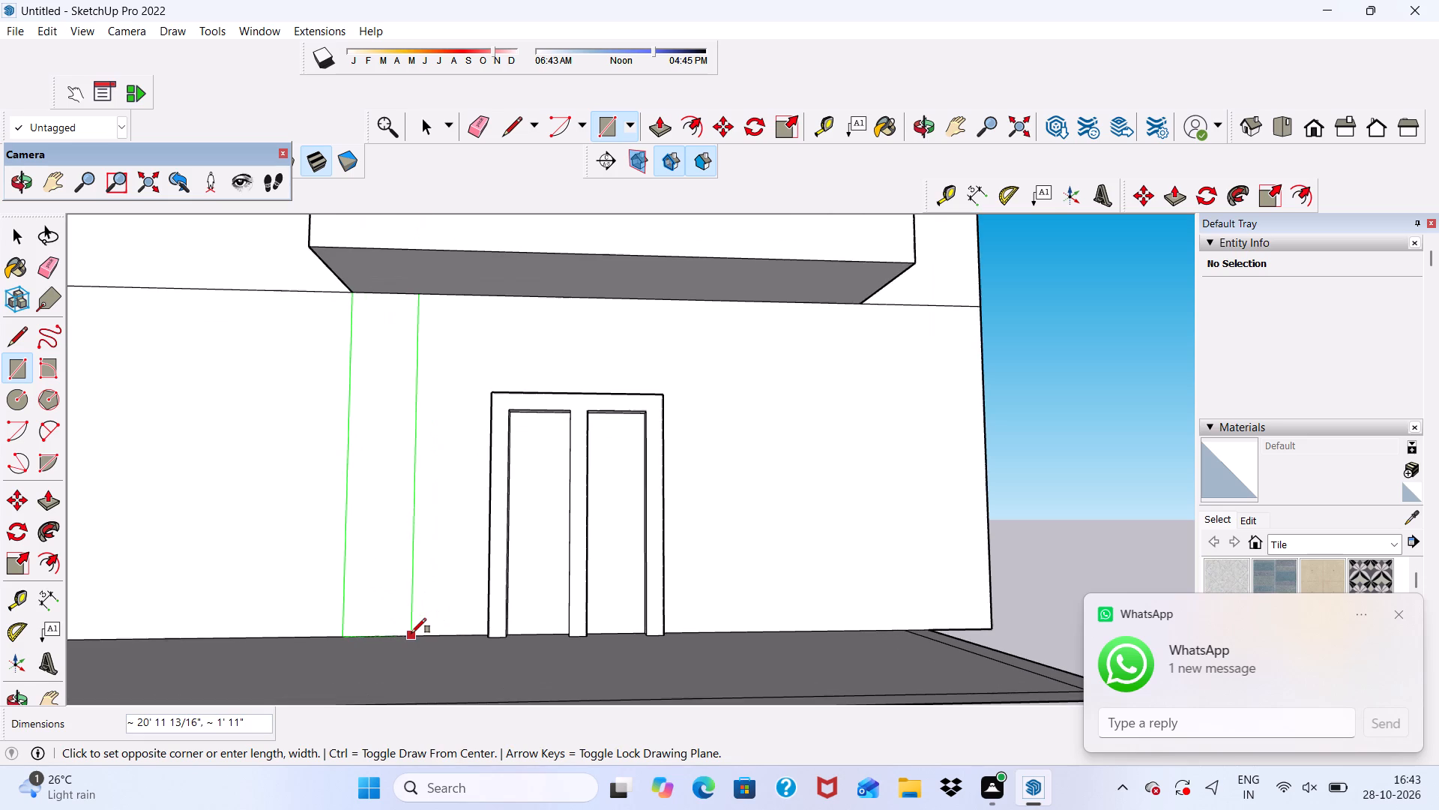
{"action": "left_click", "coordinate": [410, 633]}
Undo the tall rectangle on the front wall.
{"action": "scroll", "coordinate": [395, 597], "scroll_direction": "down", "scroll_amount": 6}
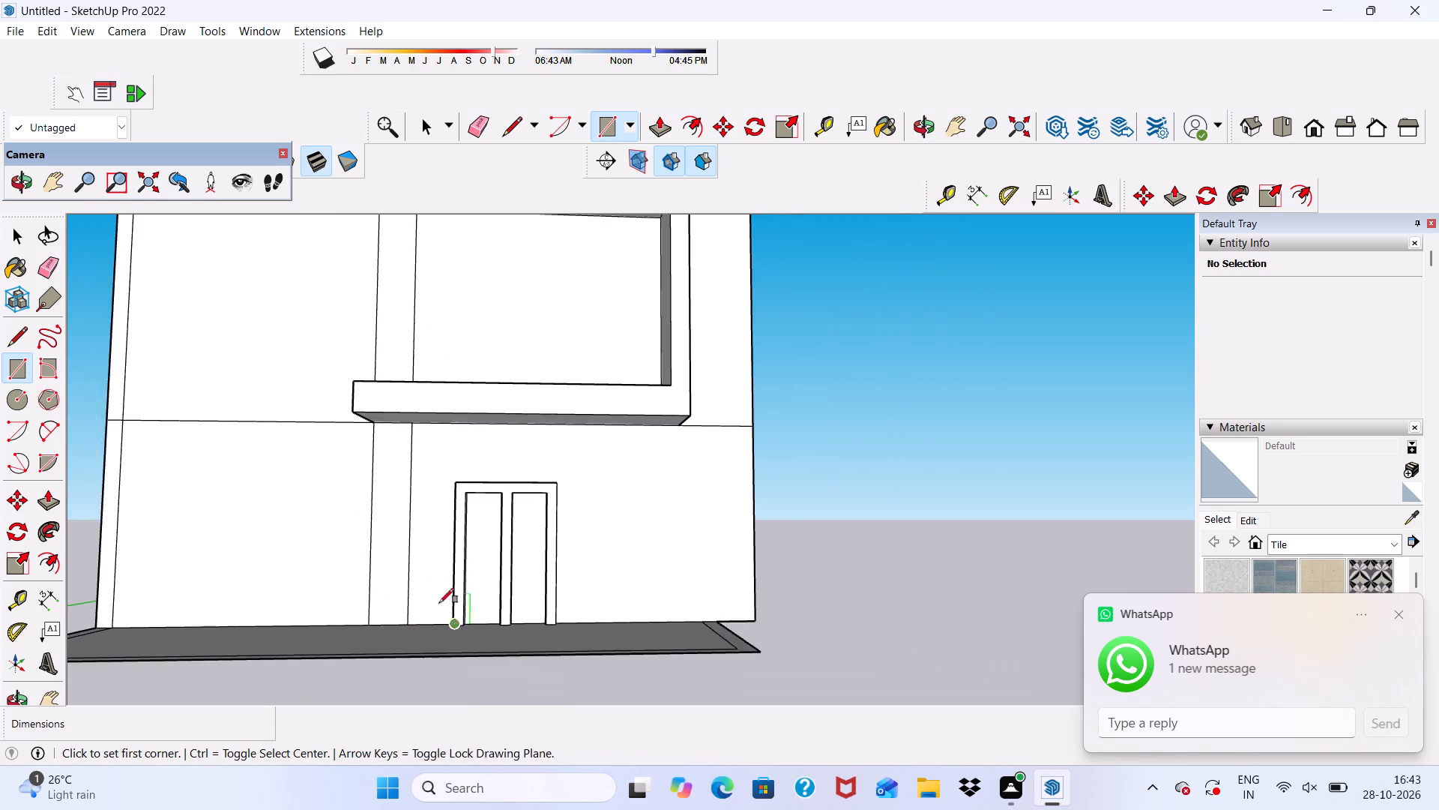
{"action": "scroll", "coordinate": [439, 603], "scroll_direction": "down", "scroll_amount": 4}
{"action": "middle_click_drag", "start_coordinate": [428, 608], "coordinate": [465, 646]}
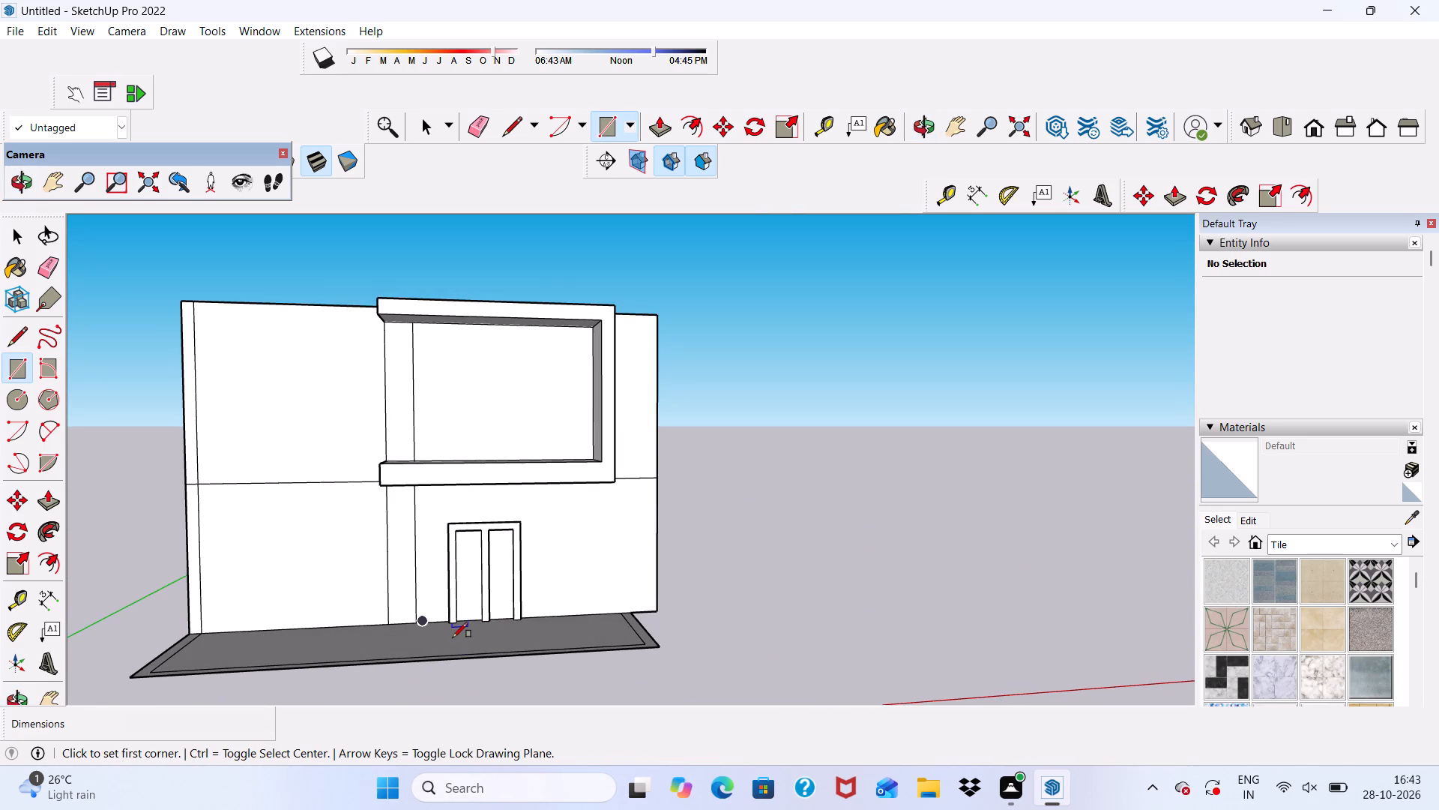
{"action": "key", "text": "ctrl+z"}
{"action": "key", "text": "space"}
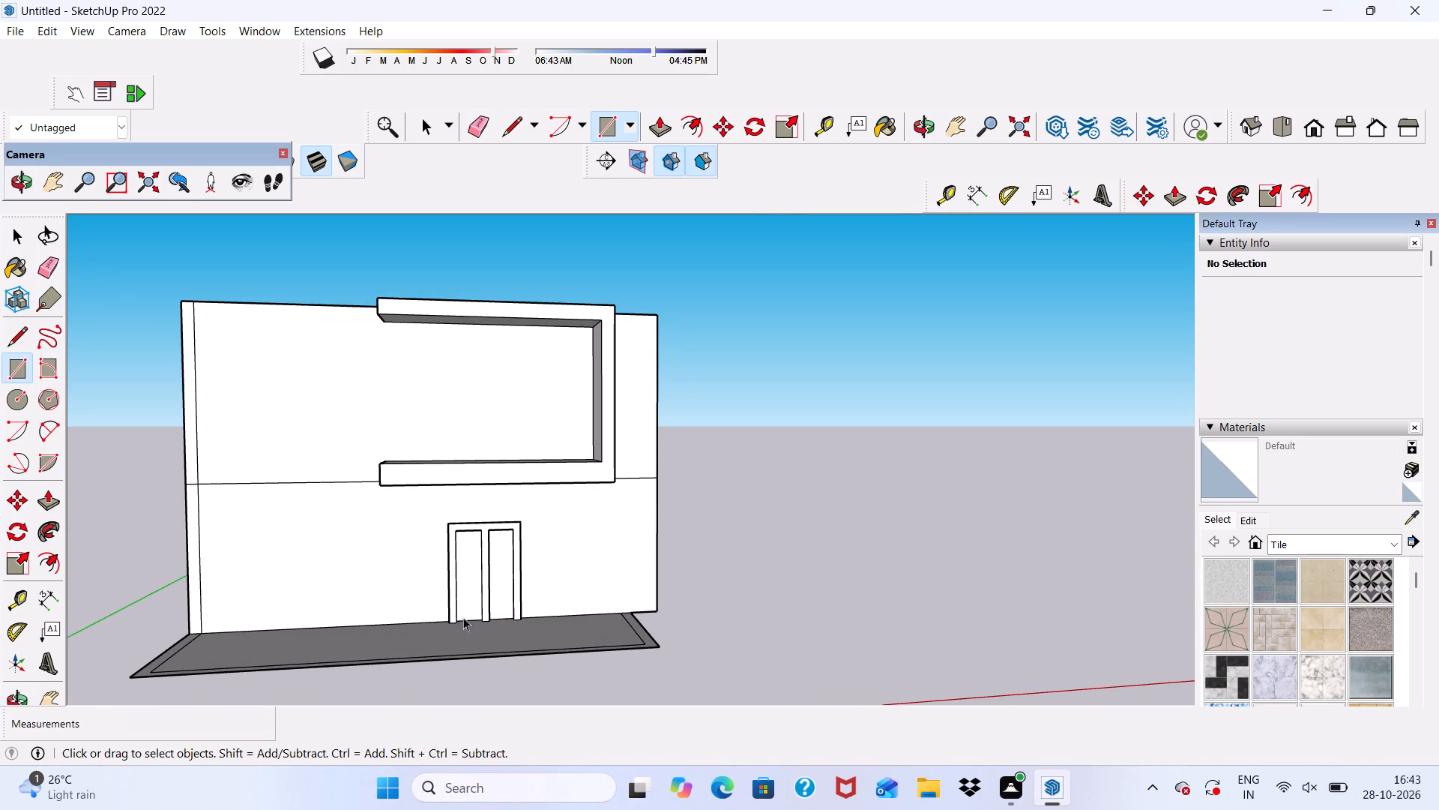
Push/Pull the lower canopy slab's free end face inward 11 1/8" to shorten it.
{"action": "middle_click_drag", "start_coordinate": [399, 471], "coordinate": [560, 484]}
{"action": "scroll", "coordinate": [560, 509], "scroll_direction": "up", "scroll_amount": 5}
{"action": "left_click", "coordinate": [386, 485]}
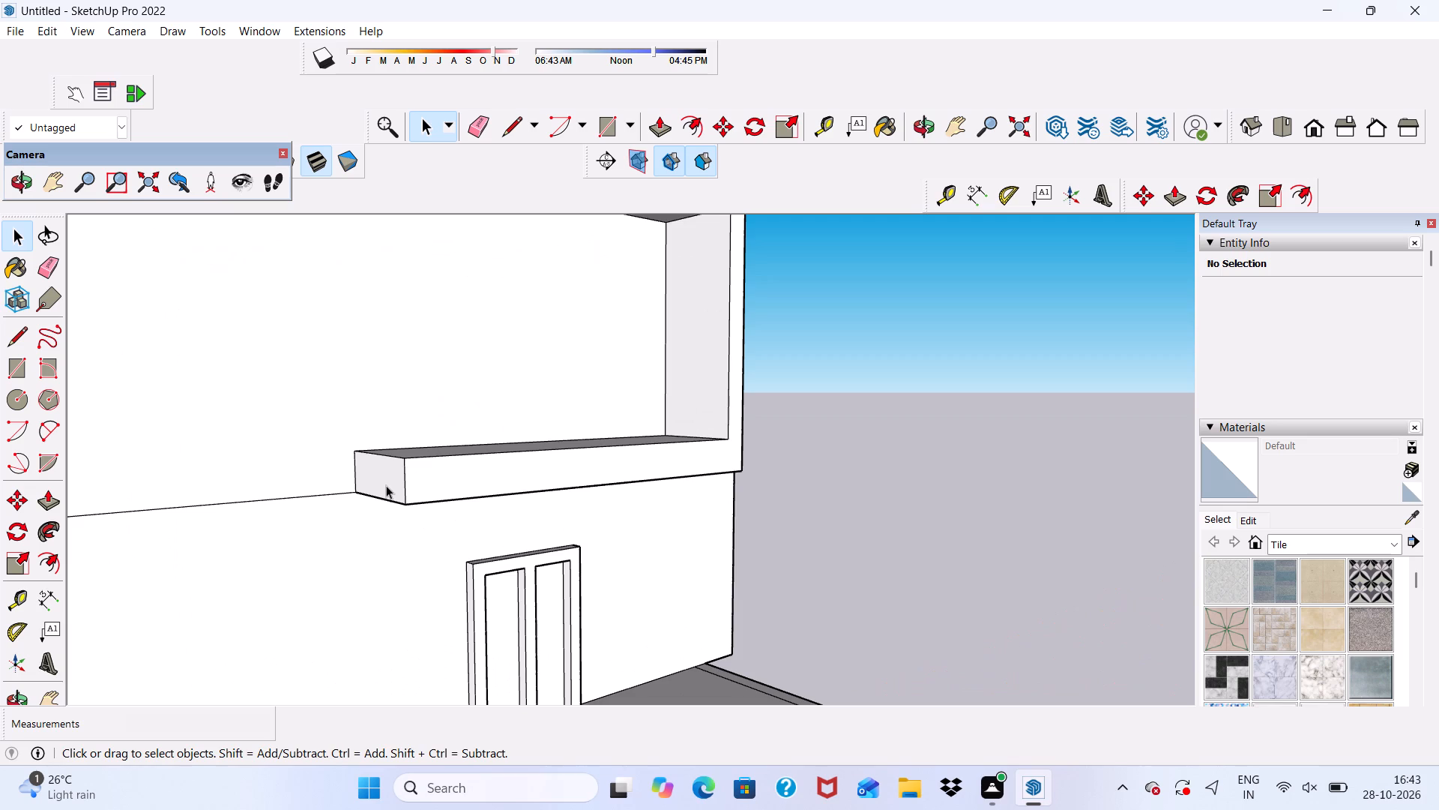
{"action": "left_click", "coordinate": [657, 118]}
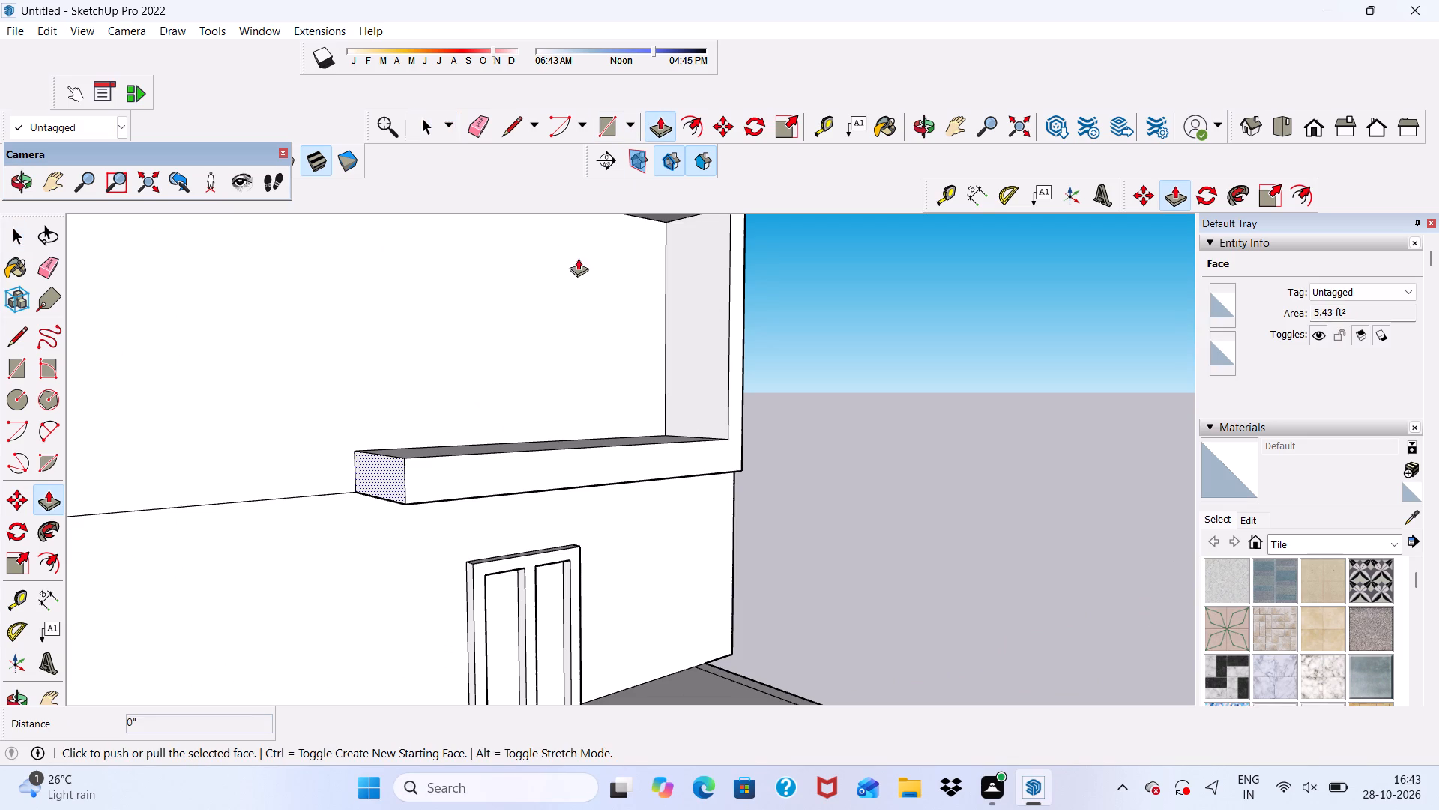
{"action": "left_click", "coordinate": [381, 471]}
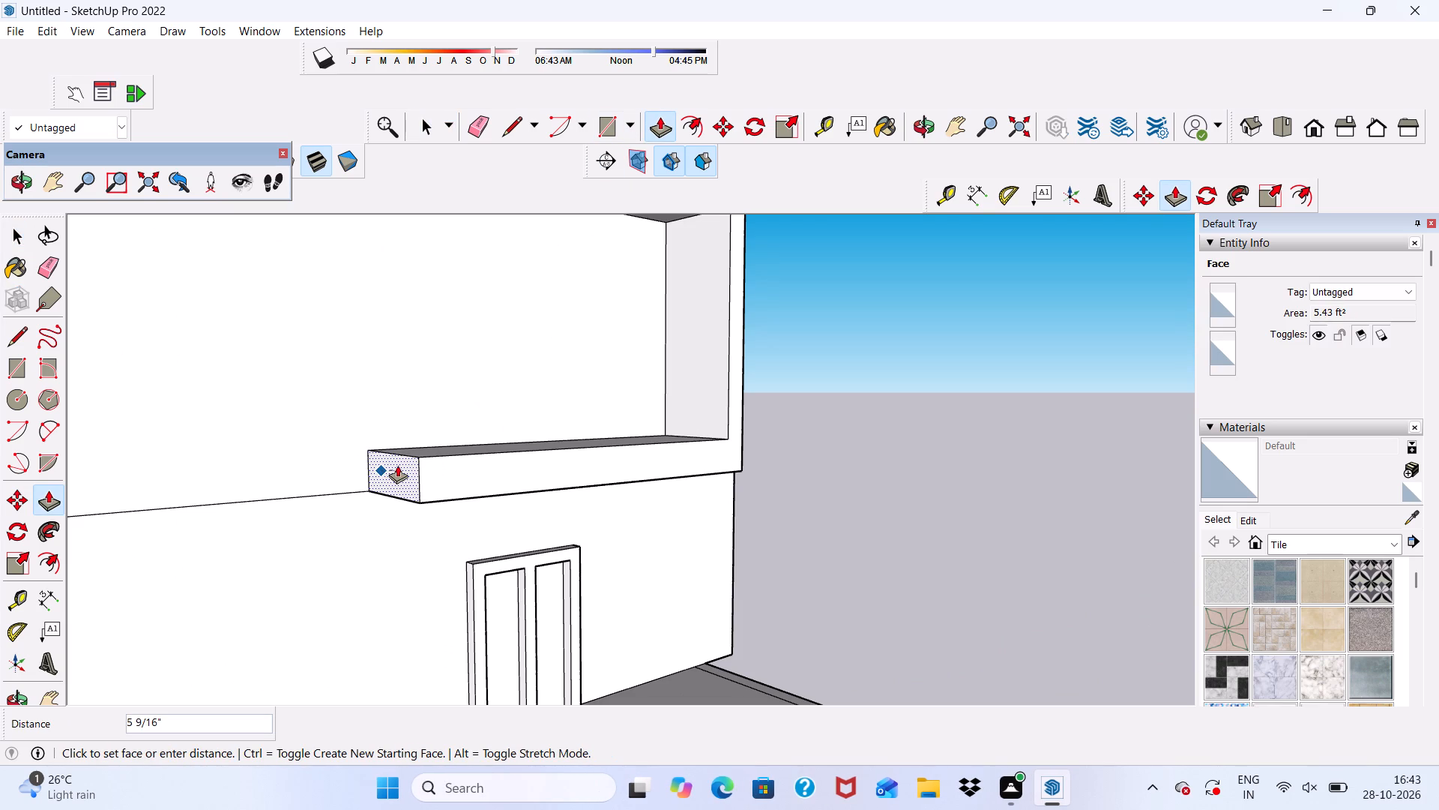
{"action": "left_click", "coordinate": [408, 462]}
Push/Pull the upper slab's free end face inward 11 1/8" to align with the lower slab's end.
{"action": "scroll", "coordinate": [417, 490], "scroll_direction": "down", "scroll_amount": 1}
{"action": "middle_click_drag", "start_coordinate": [417, 490], "coordinate": [270, 427]}
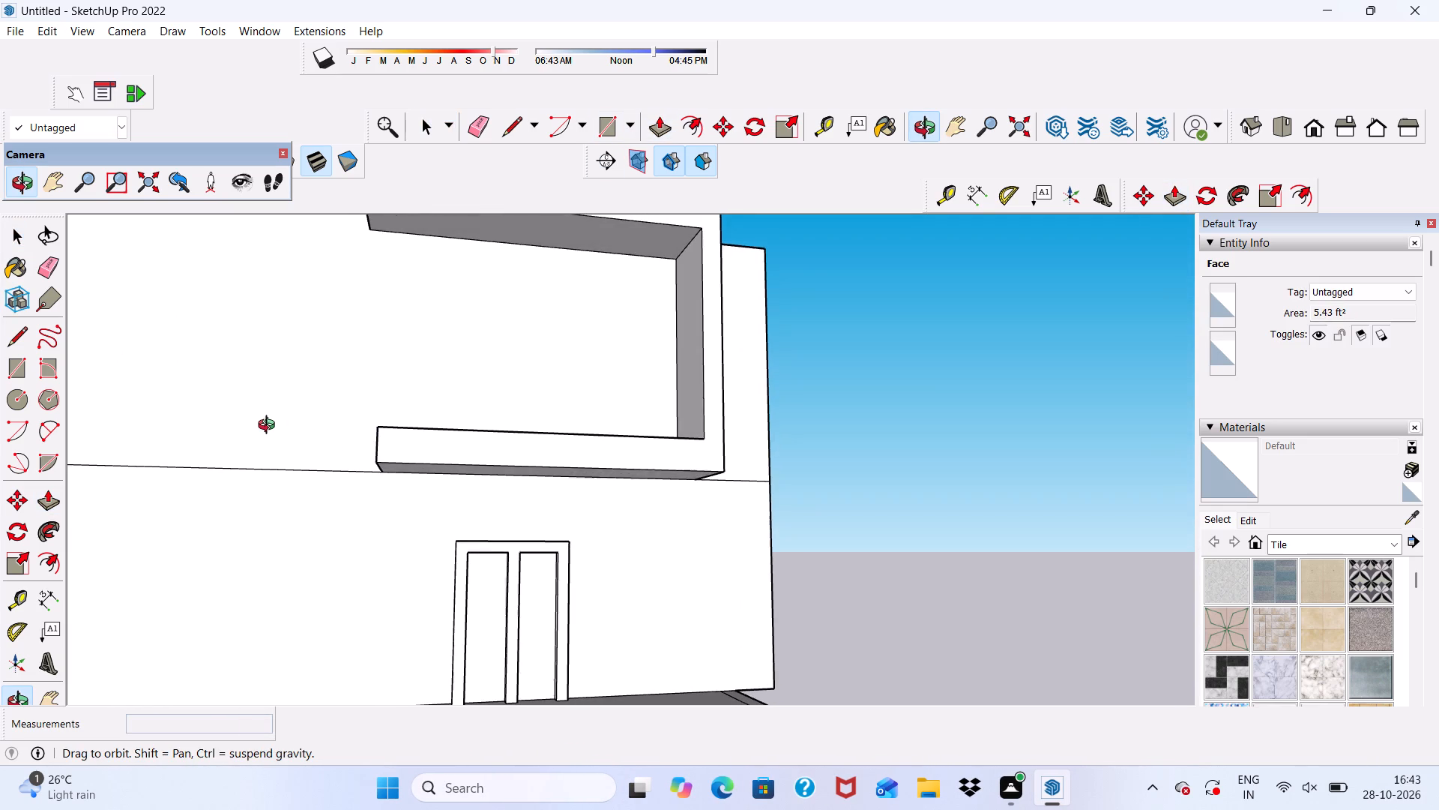
{"action": "middle_click_drag", "start_coordinate": [270, 427], "coordinate": [268, 425]}
{"action": "middle_click_drag", "start_coordinate": [304, 417], "coordinate": [505, 574]}
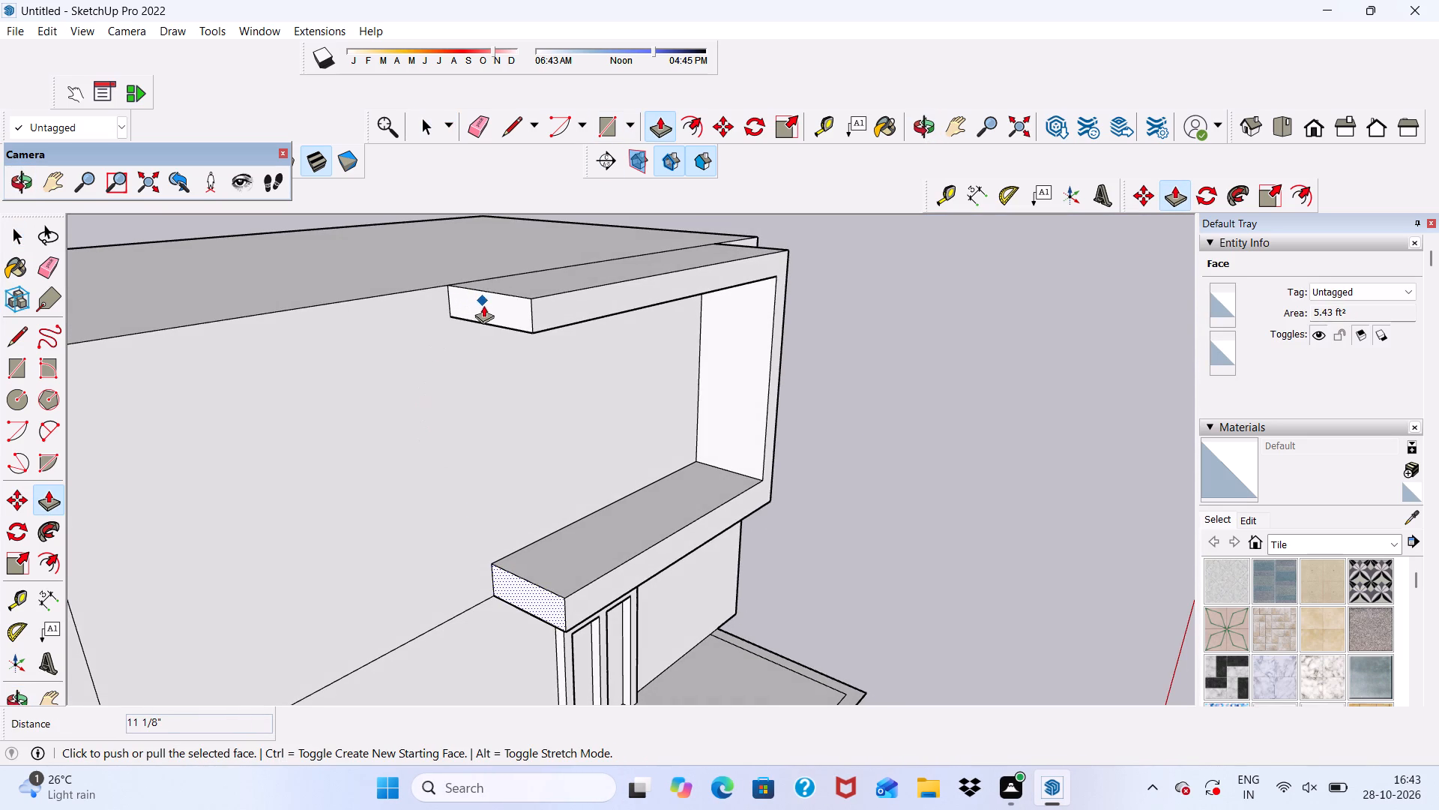
{"action": "scroll", "coordinate": [486, 309], "scroll_direction": "up", "scroll_amount": 2}
{"action": "key", "text": "space"}
{"action": "left_click", "coordinate": [486, 302]}
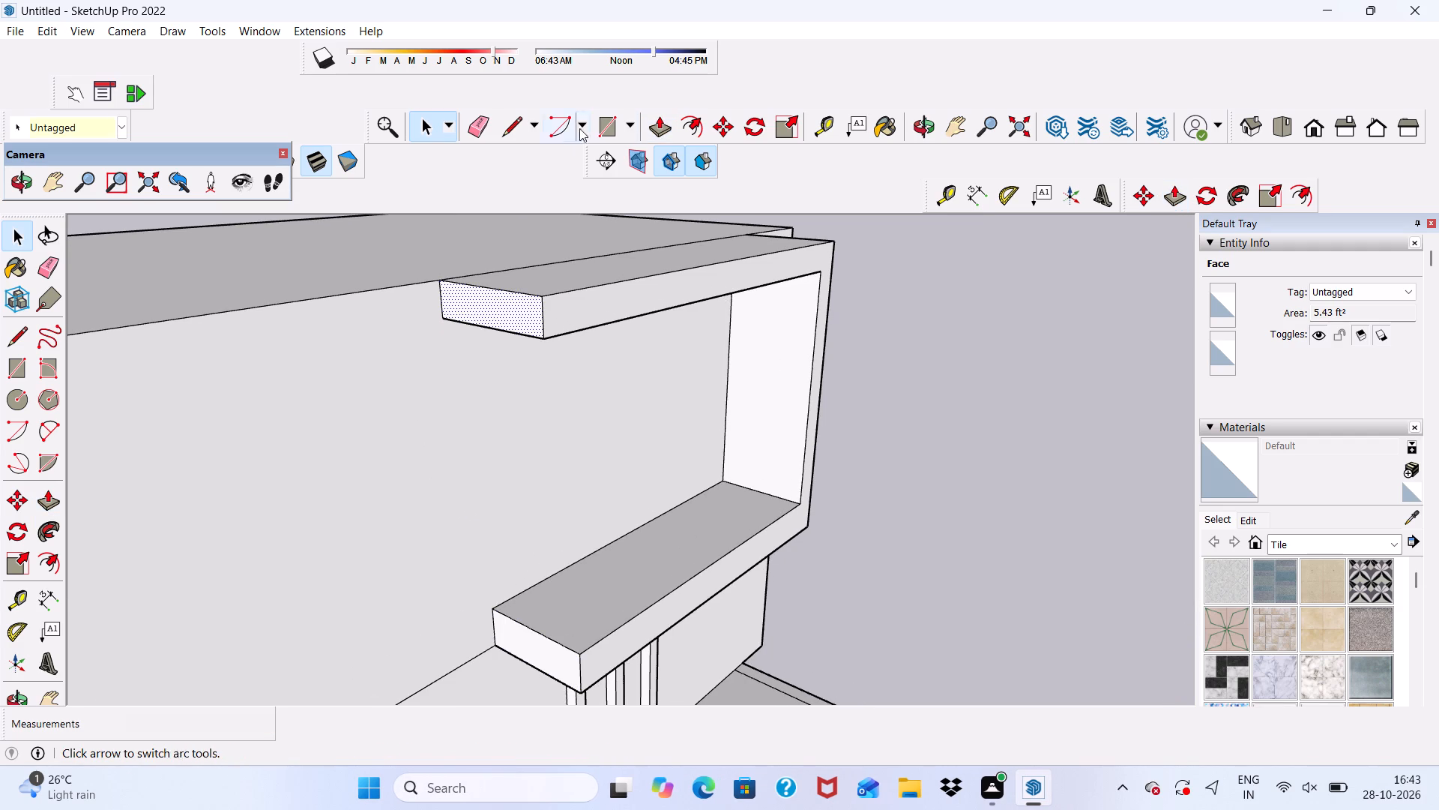
{"action": "left_click", "coordinate": [660, 122]}
{"action": "left_click", "coordinate": [528, 310]}
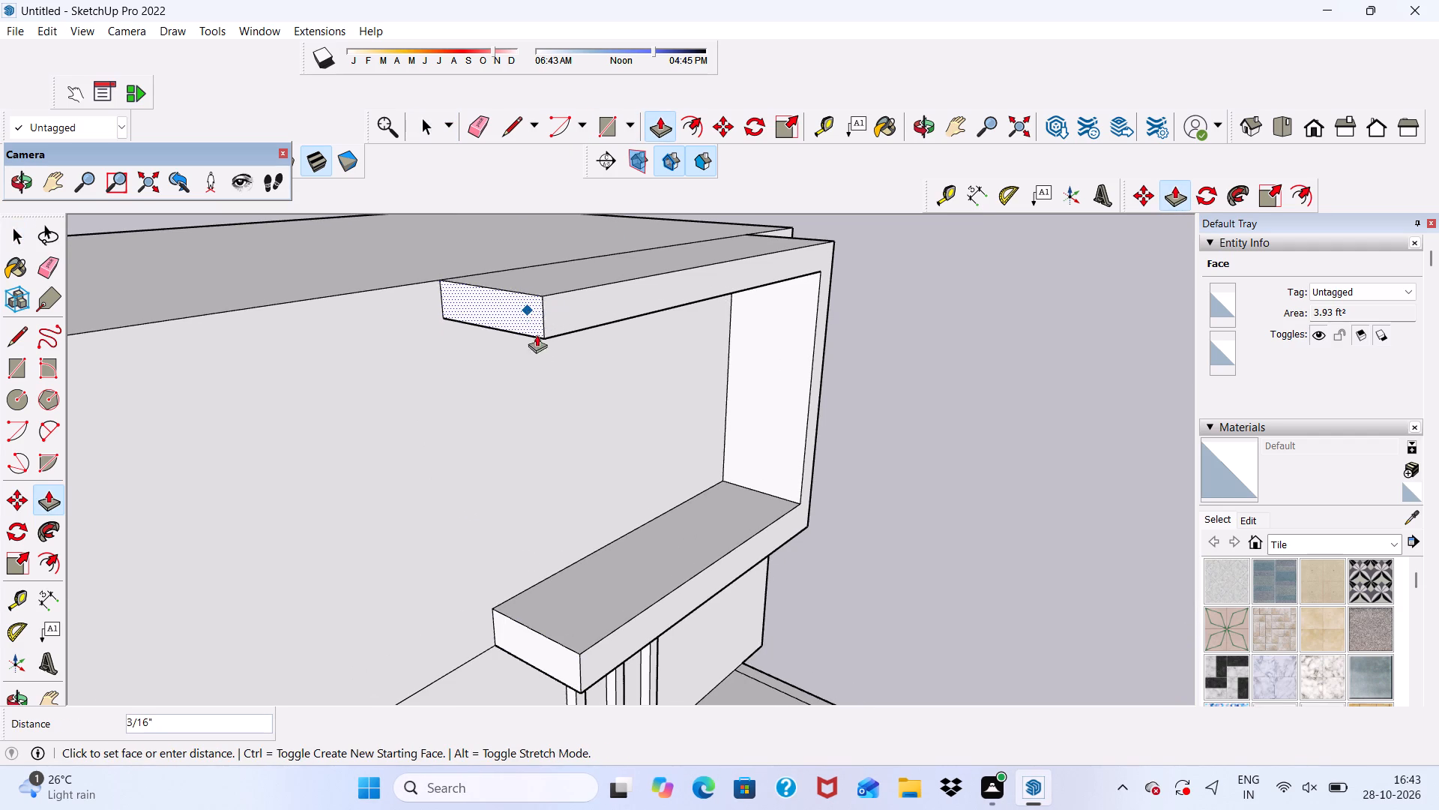
{"action": "left_click", "coordinate": [582, 666]}
{"action": "scroll", "coordinate": [571, 607], "scroll_direction": "down", "scroll_amount": 2}
{"action": "middle_click_drag", "start_coordinate": [571, 607], "coordinate": [301, 480]}
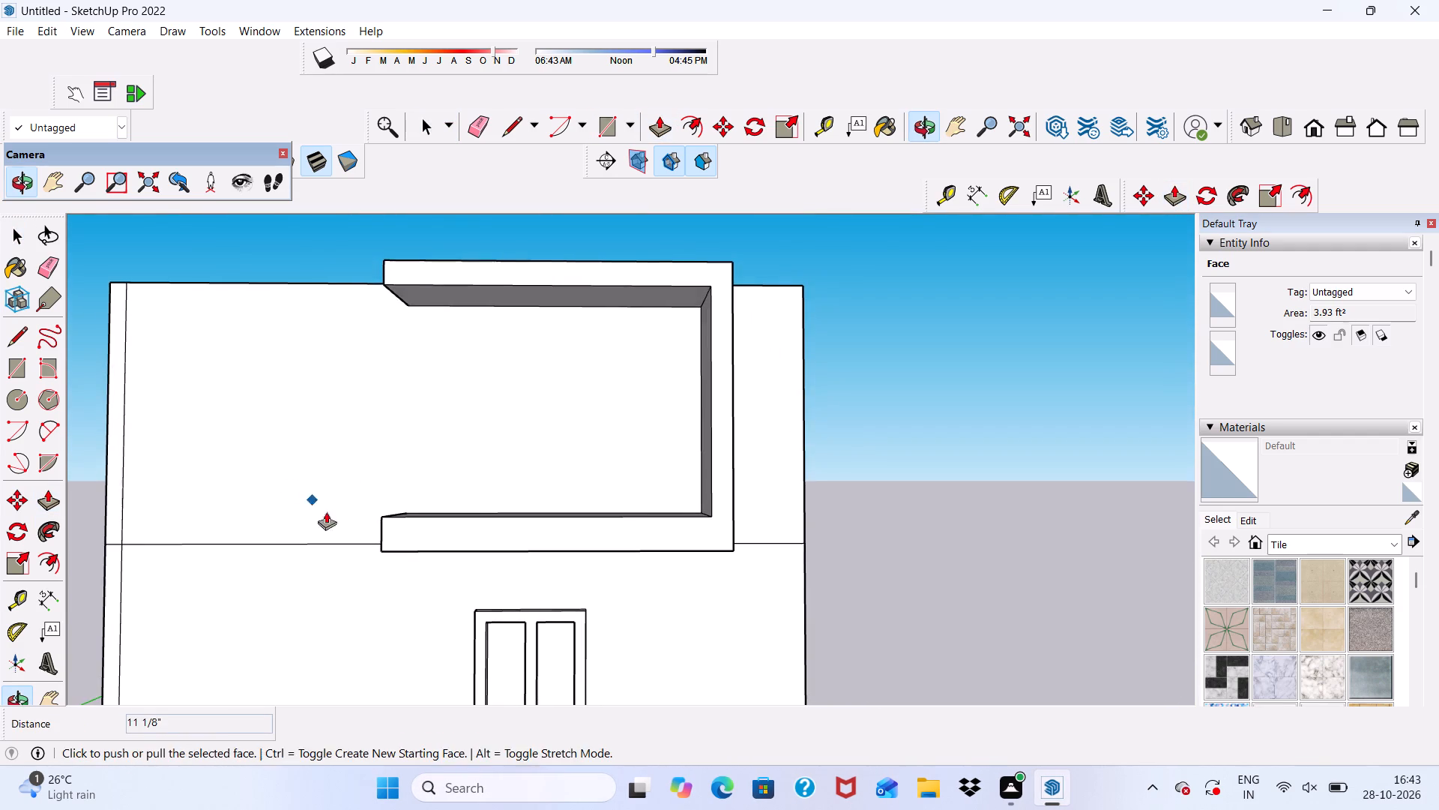
{"action": "key", "text": "space"}
Draw a rectangle about 2' 1" wide and 21' high on the front wall, from the ground beside the door to the upper slab's free-end inner corner.
{"action": "scroll", "coordinate": [435, 519], "scroll_direction": "down", "scroll_amount": 1}
{"action": "middle_click_drag", "start_coordinate": [438, 516], "coordinate": [455, 493]}
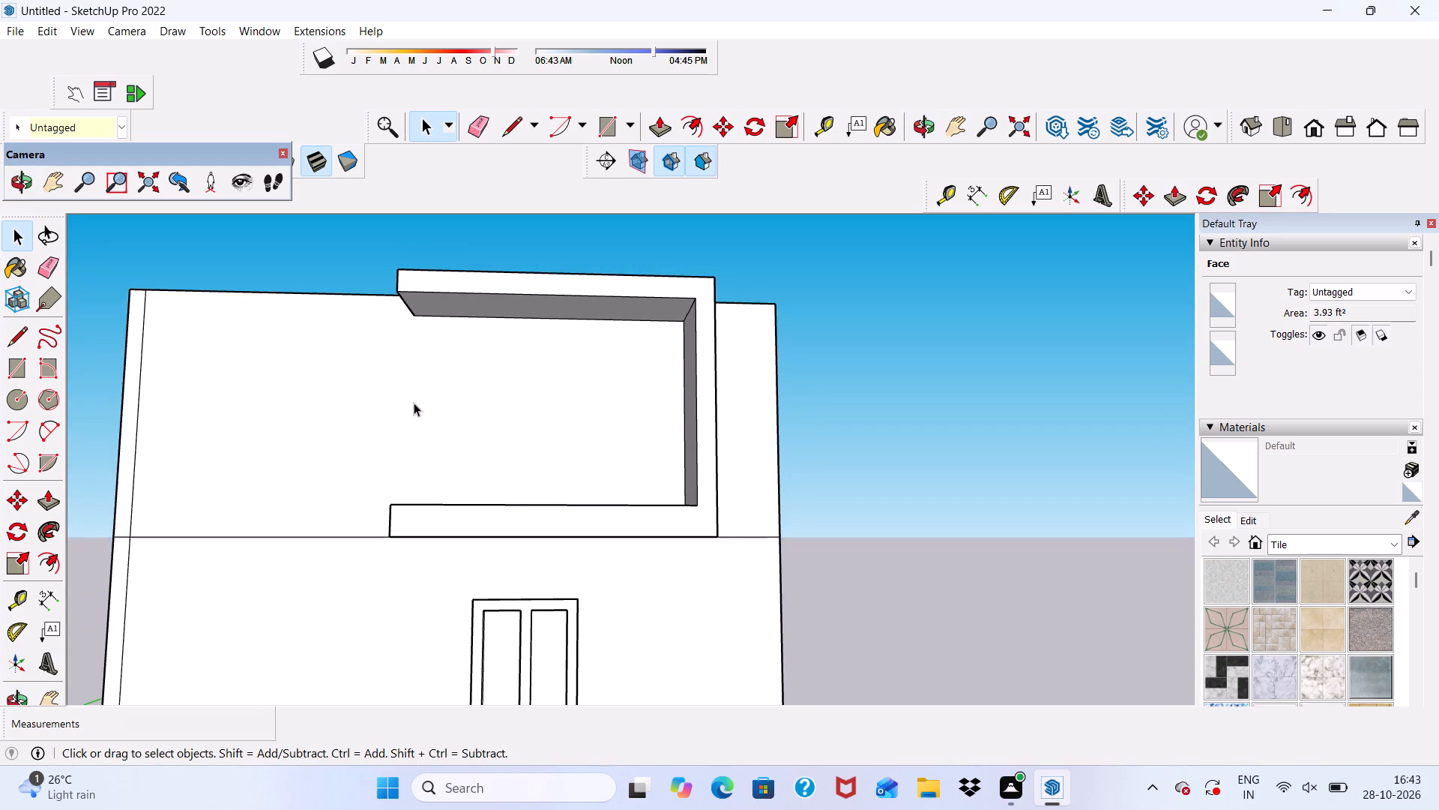
{"action": "left_click", "coordinate": [604, 140]}
{"action": "scroll", "coordinate": [570, 241], "scroll_direction": "down", "scroll_amount": 4}
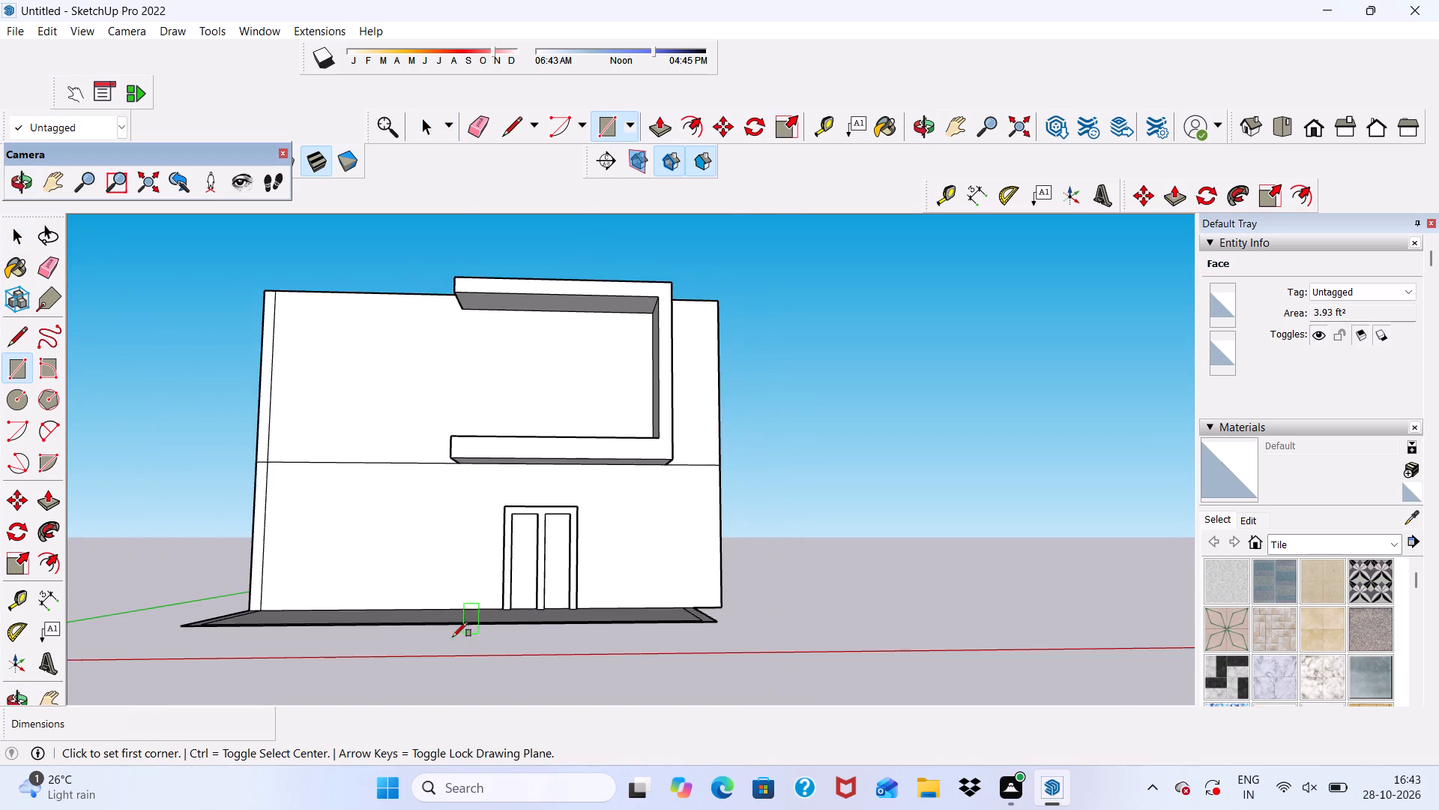
{"action": "scroll", "coordinate": [453, 637], "scroll_direction": "up", "scroll_amount": 4}
{"action": "middle_click_drag", "start_coordinate": [463, 598], "coordinate": [468, 607]}
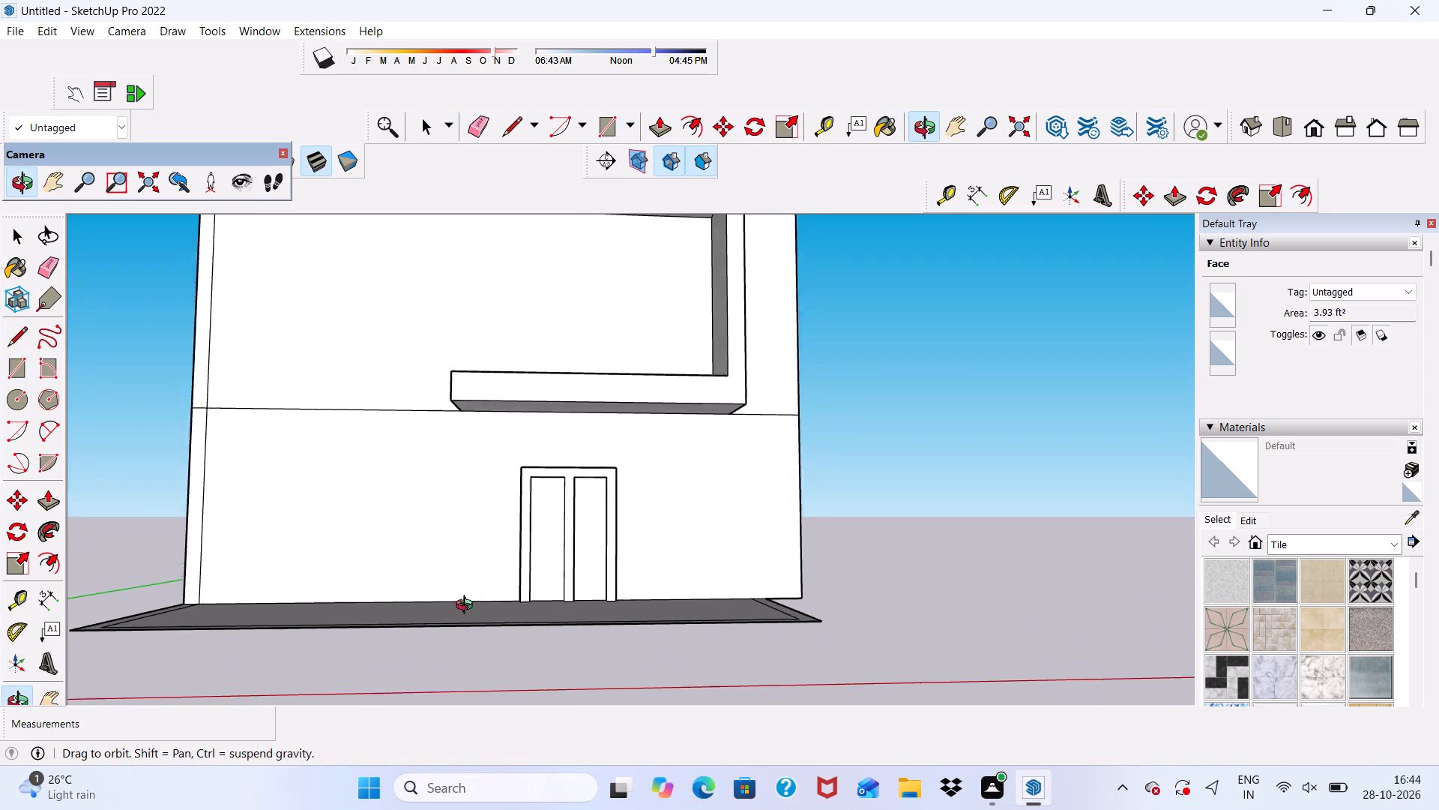
{"action": "middle_click_drag", "start_coordinate": [468, 607], "coordinate": [469, 611]}
{"action": "scroll", "coordinate": [479, 609], "scroll_direction": "up", "scroll_amount": 5}
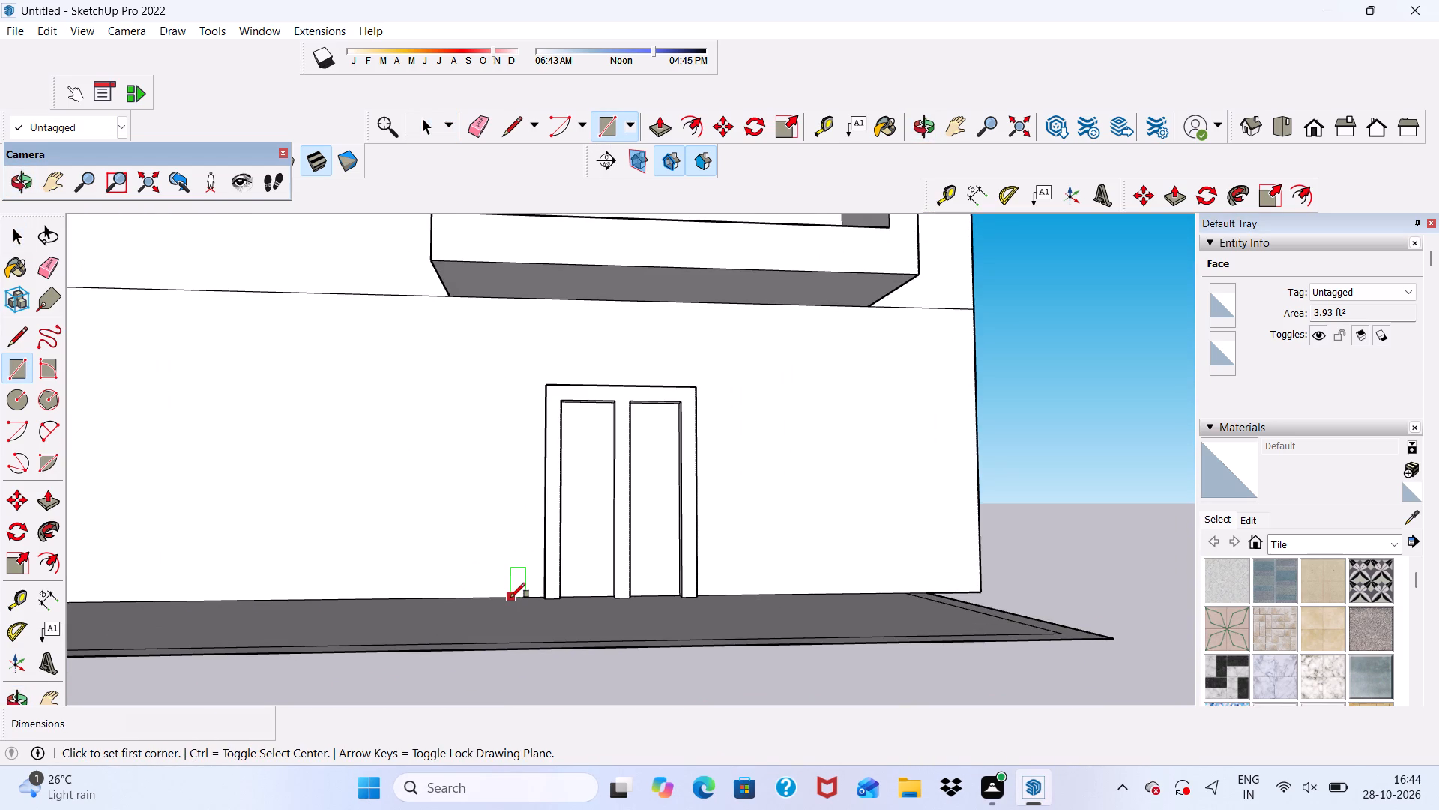
{"action": "left_click", "coordinate": [510, 598]}
{"action": "scroll", "coordinate": [475, 502], "scroll_direction": "down", "scroll_amount": 3}
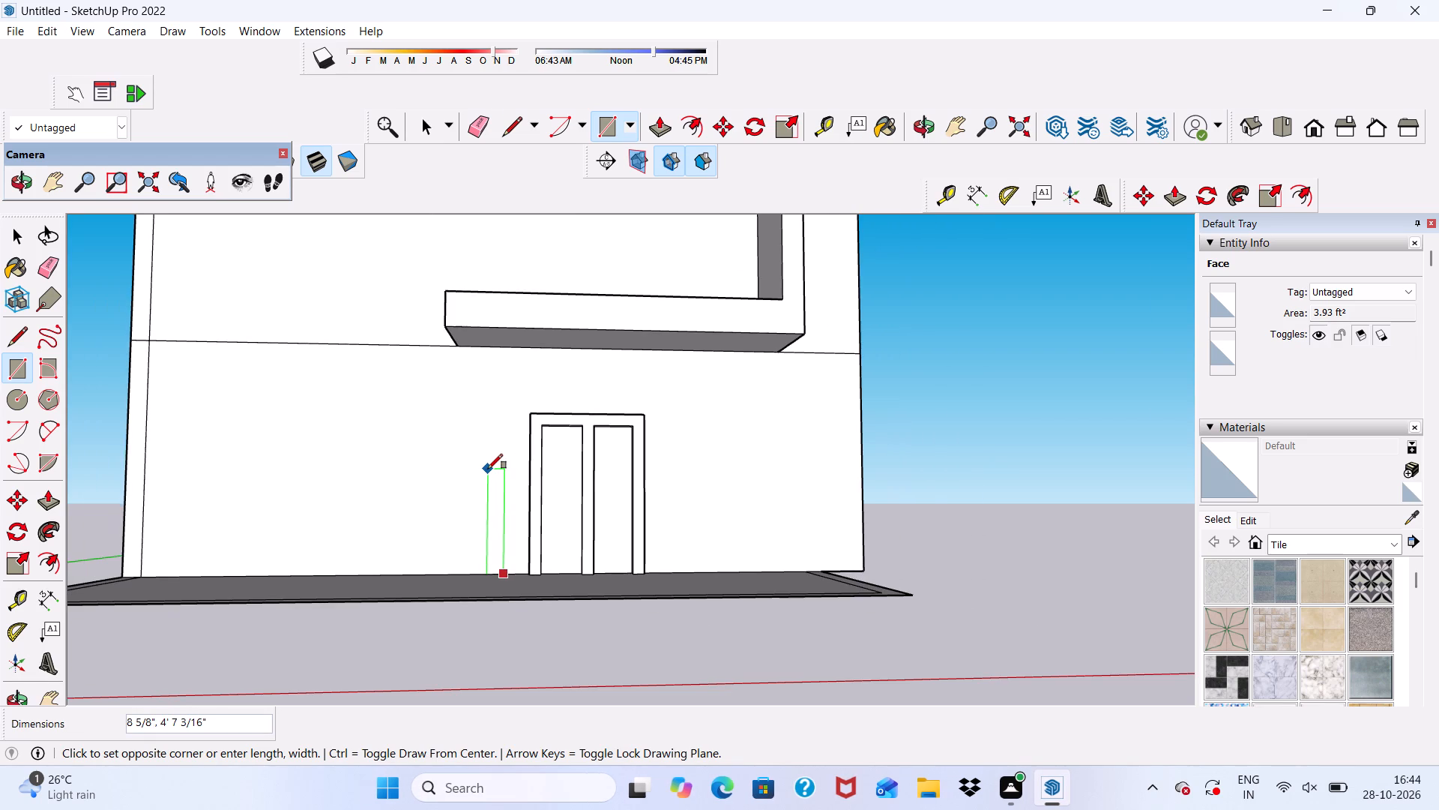
{"action": "scroll", "coordinate": [483, 506], "scroll_direction": "down", "scroll_amount": 5}
{"action": "scroll", "coordinate": [459, 400], "scroll_direction": "down", "scroll_amount": 4}
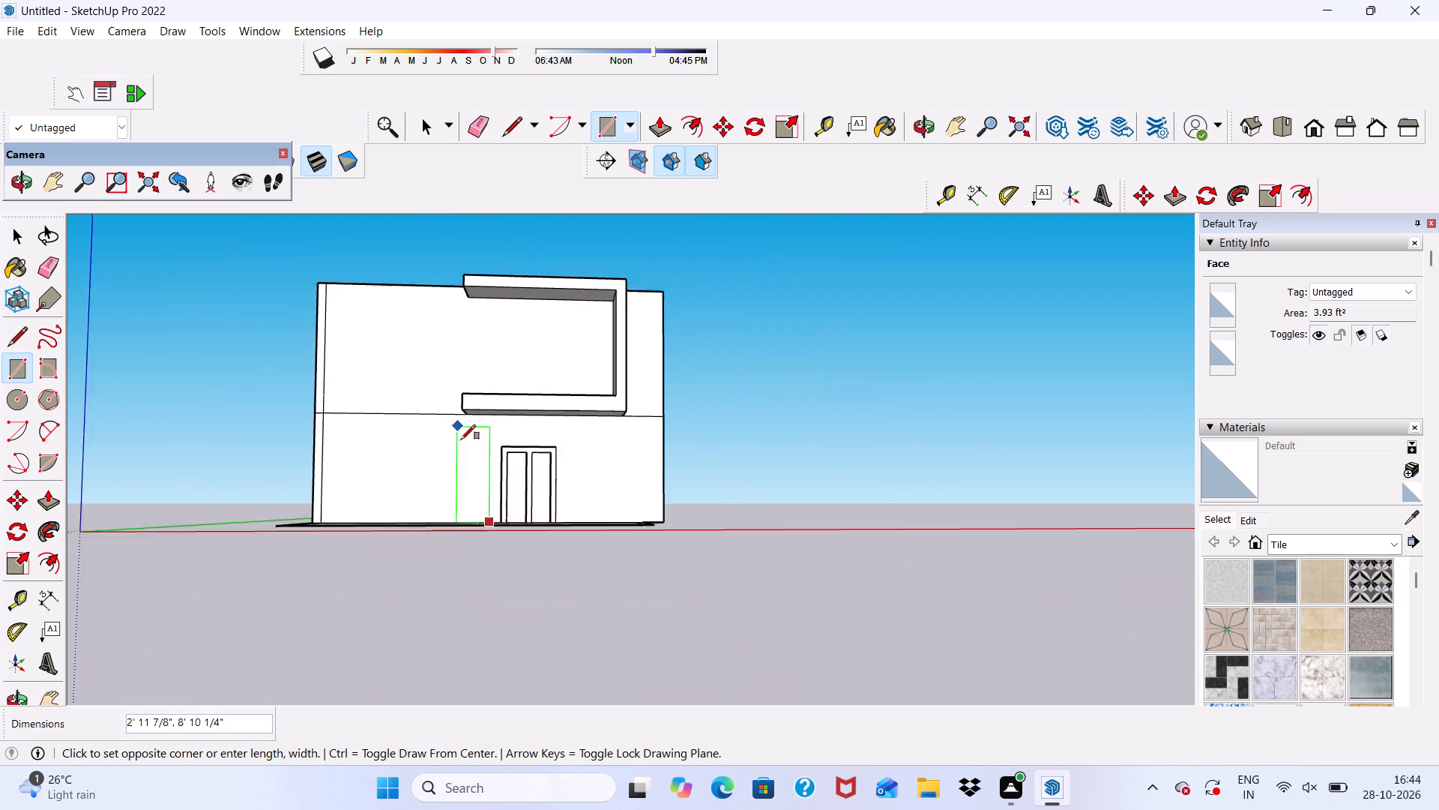
{"action": "scroll", "coordinate": [480, 354], "scroll_direction": "up", "scroll_amount": 5}
{"action": "scroll", "coordinate": [460, 290], "scroll_direction": "up", "scroll_amount": 4}
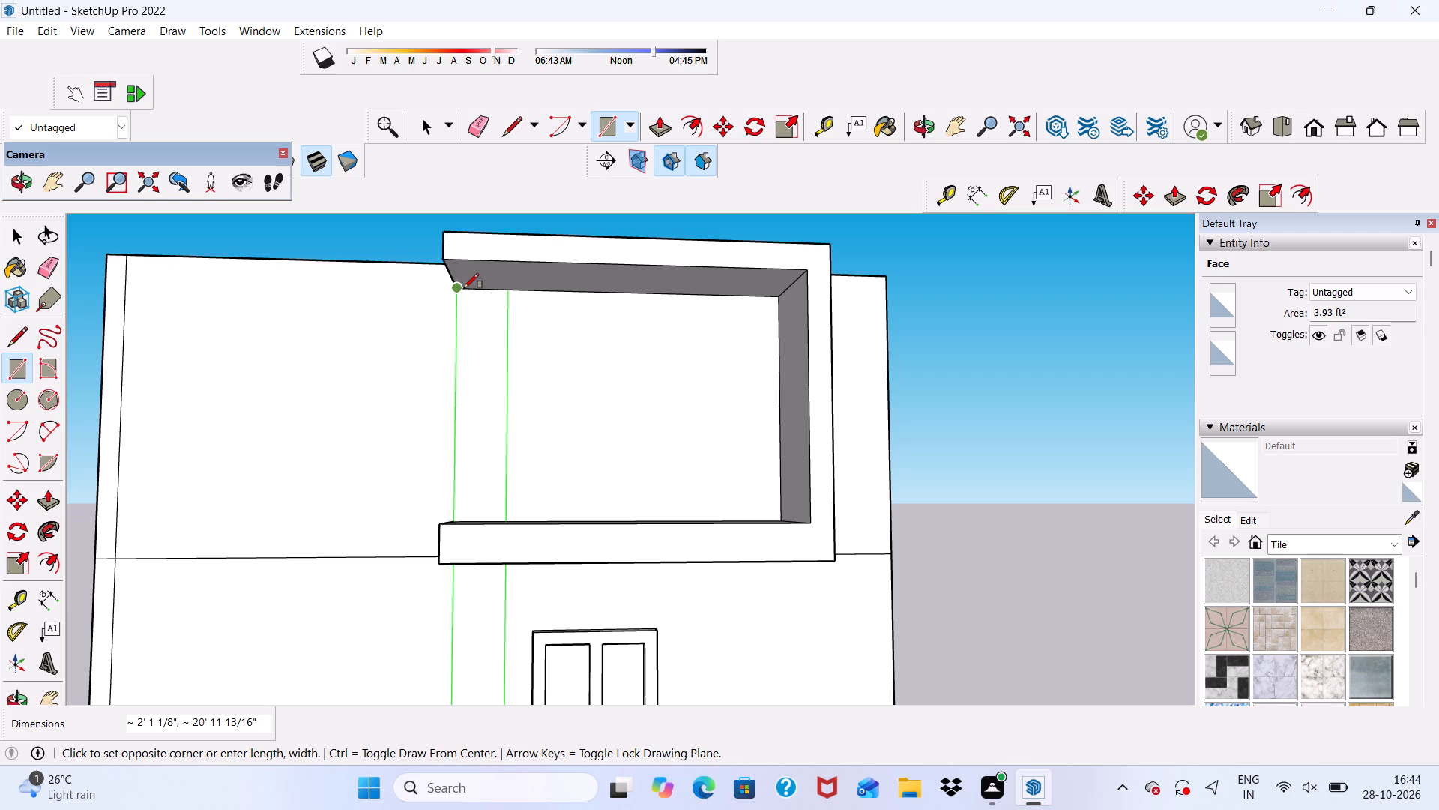
{"action": "left_click", "coordinate": [464, 288]}
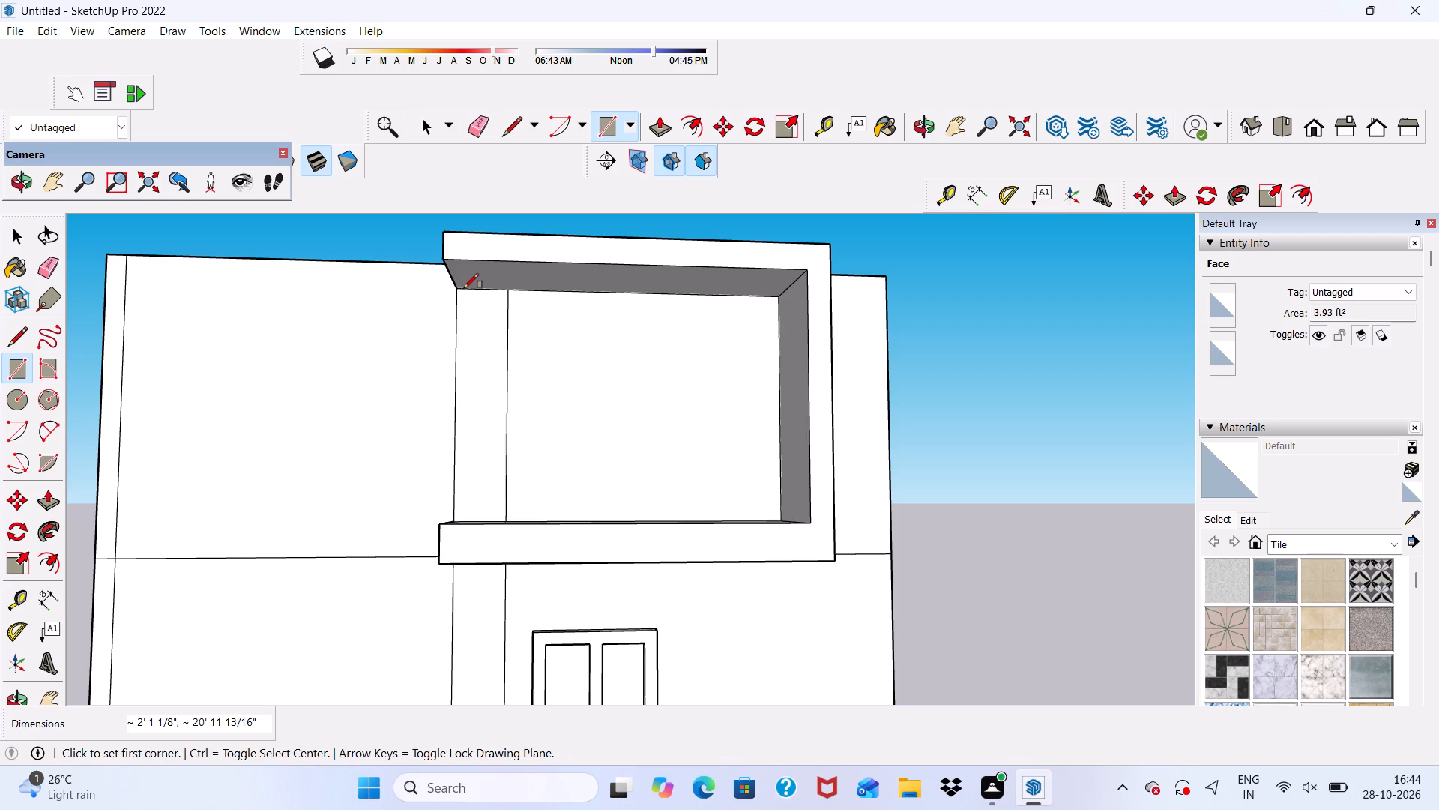
Push/Pull the upper-storey strip between the two slabs outward 1' to form a pillar.
{"action": "middle_click_drag", "start_coordinate": [493, 375], "coordinate": [463, 413]}
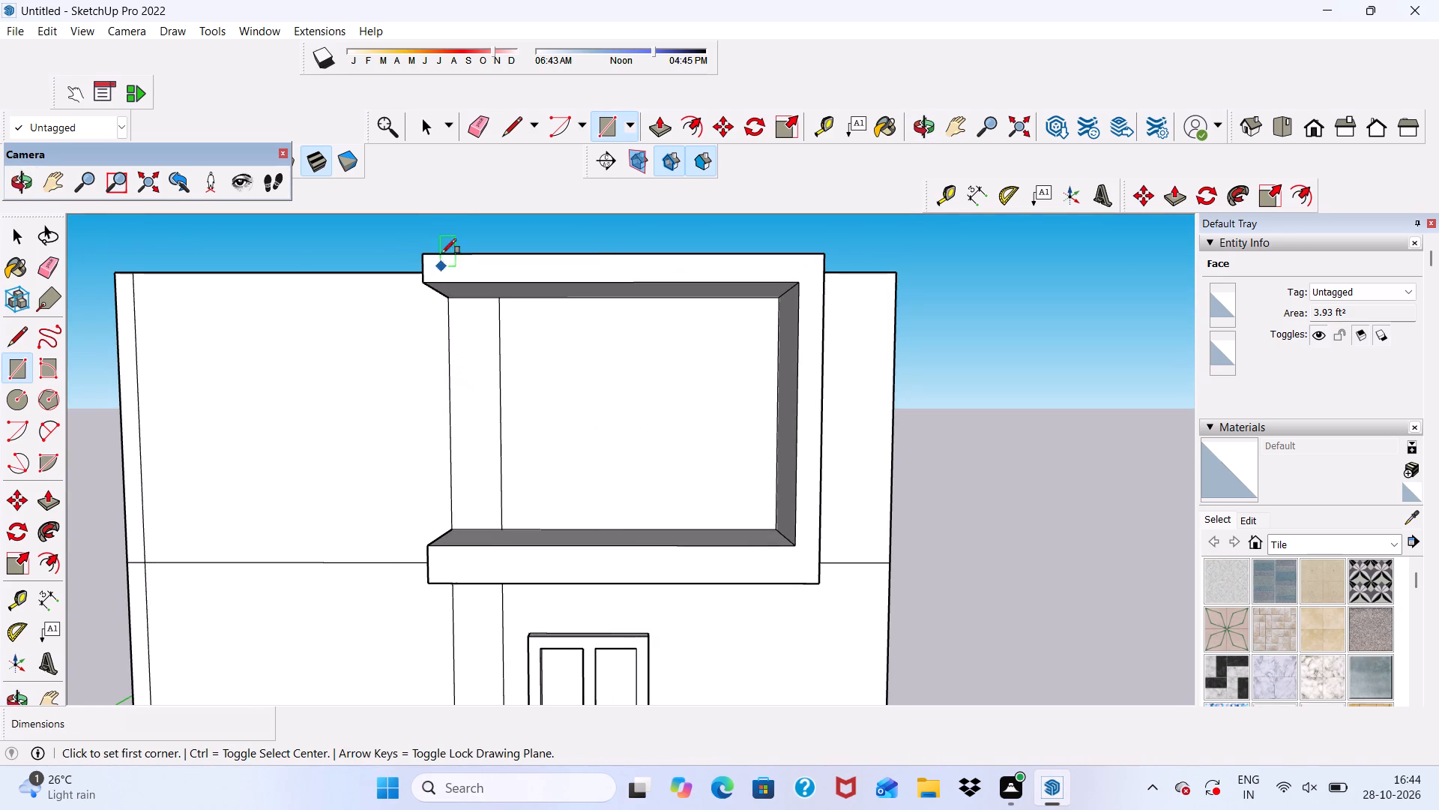
{"action": "left_click", "coordinate": [654, 121]}
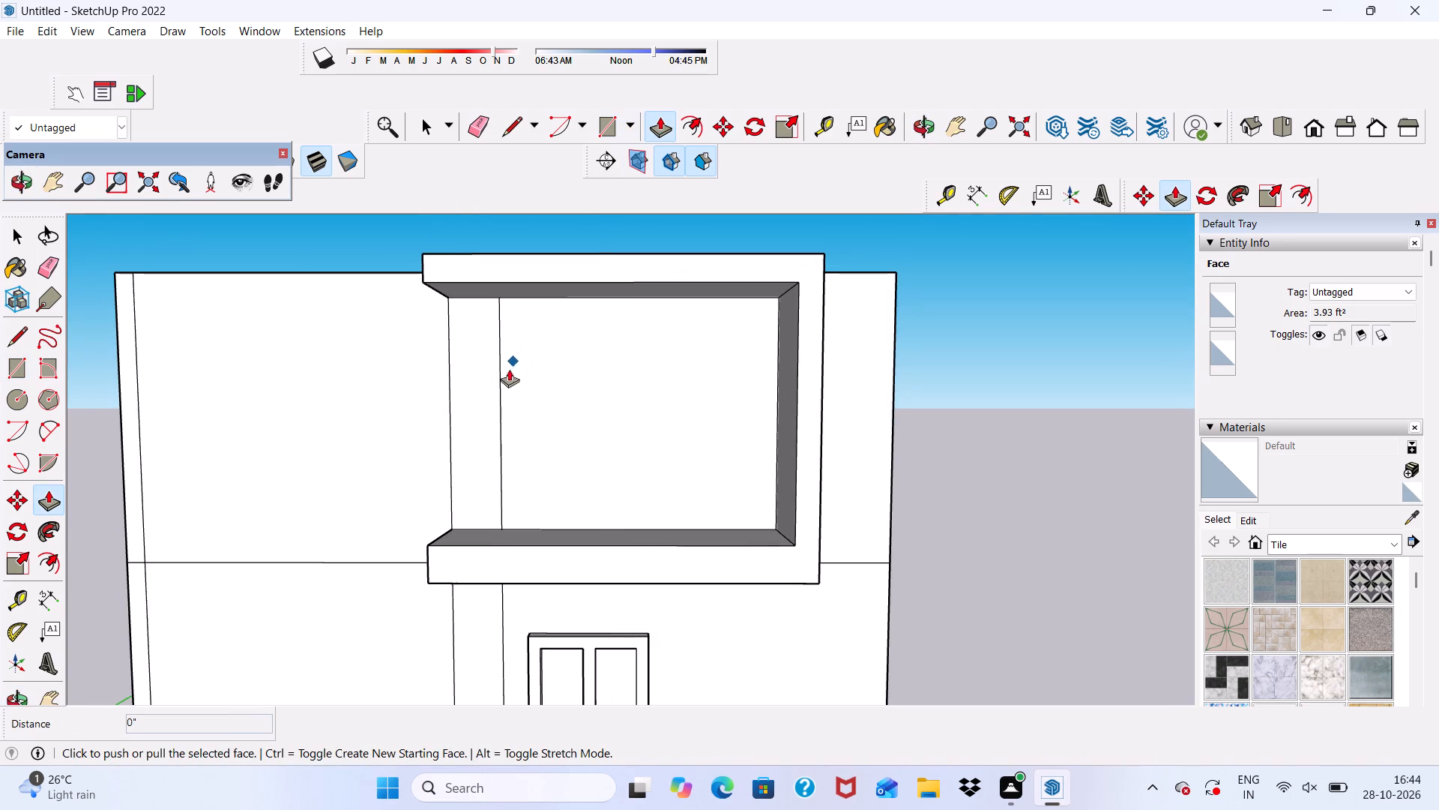
{"action": "key", "text": "space"}
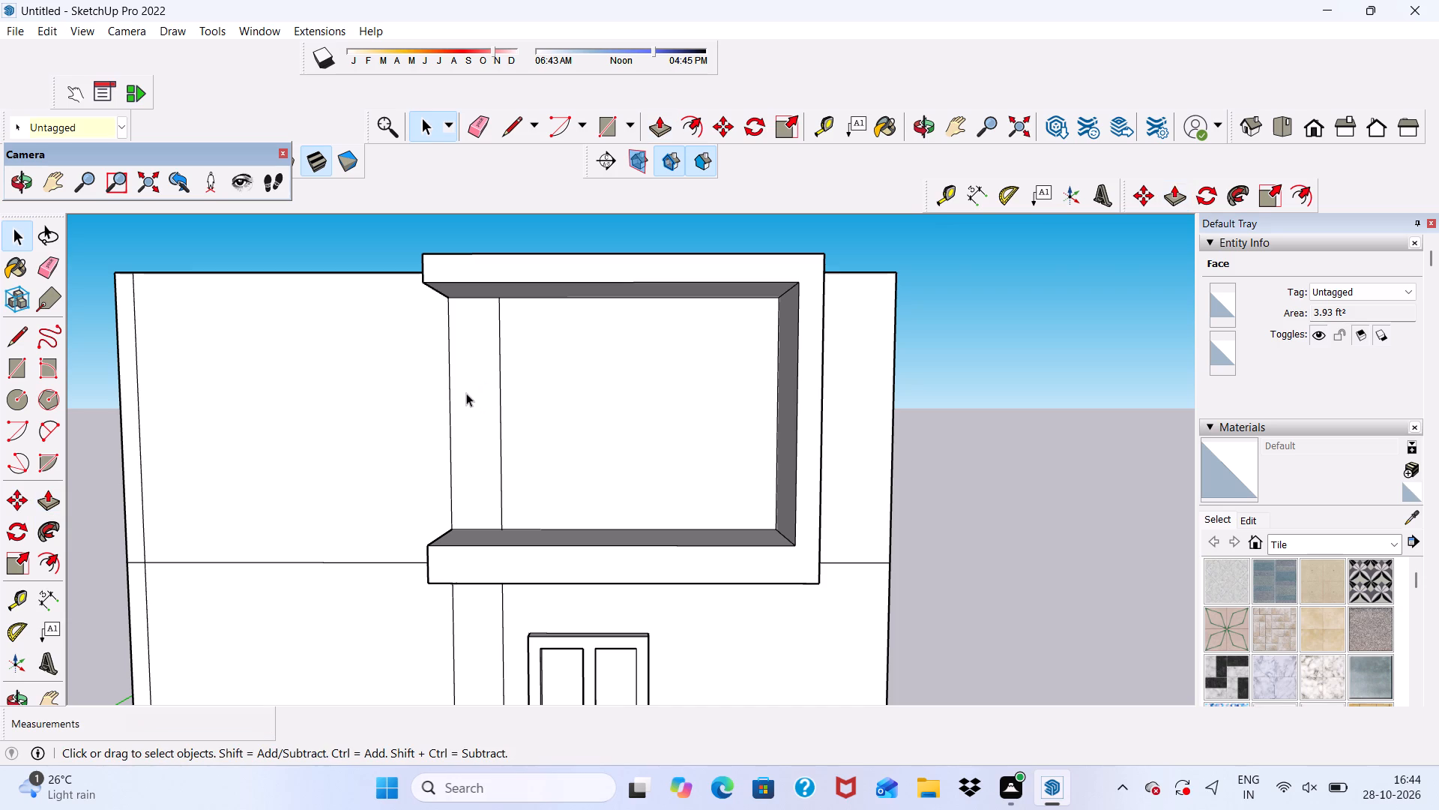
{"action": "left_click", "coordinate": [464, 381]}
{"action": "left_click", "coordinate": [665, 118]}
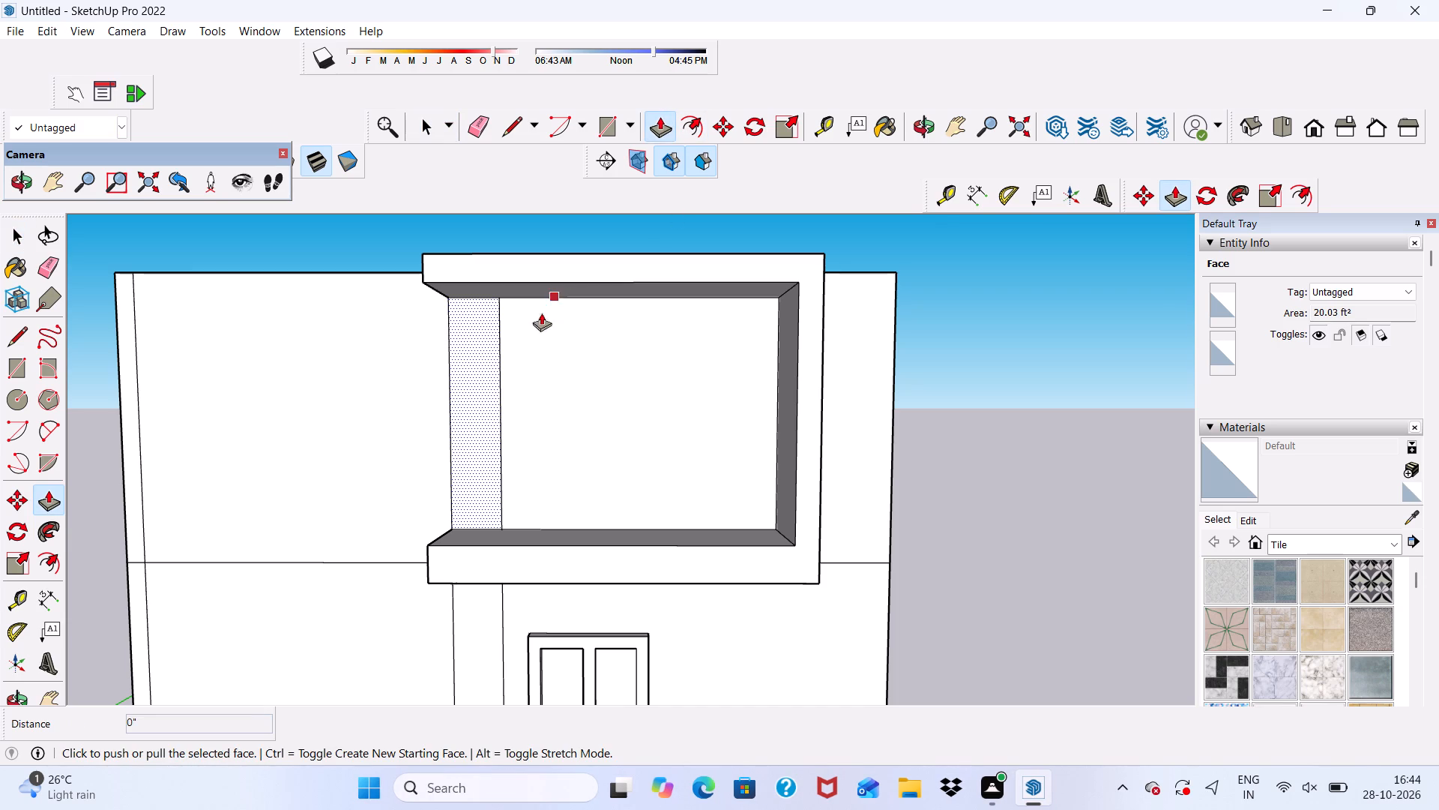
{"action": "left_click", "coordinate": [478, 370]}
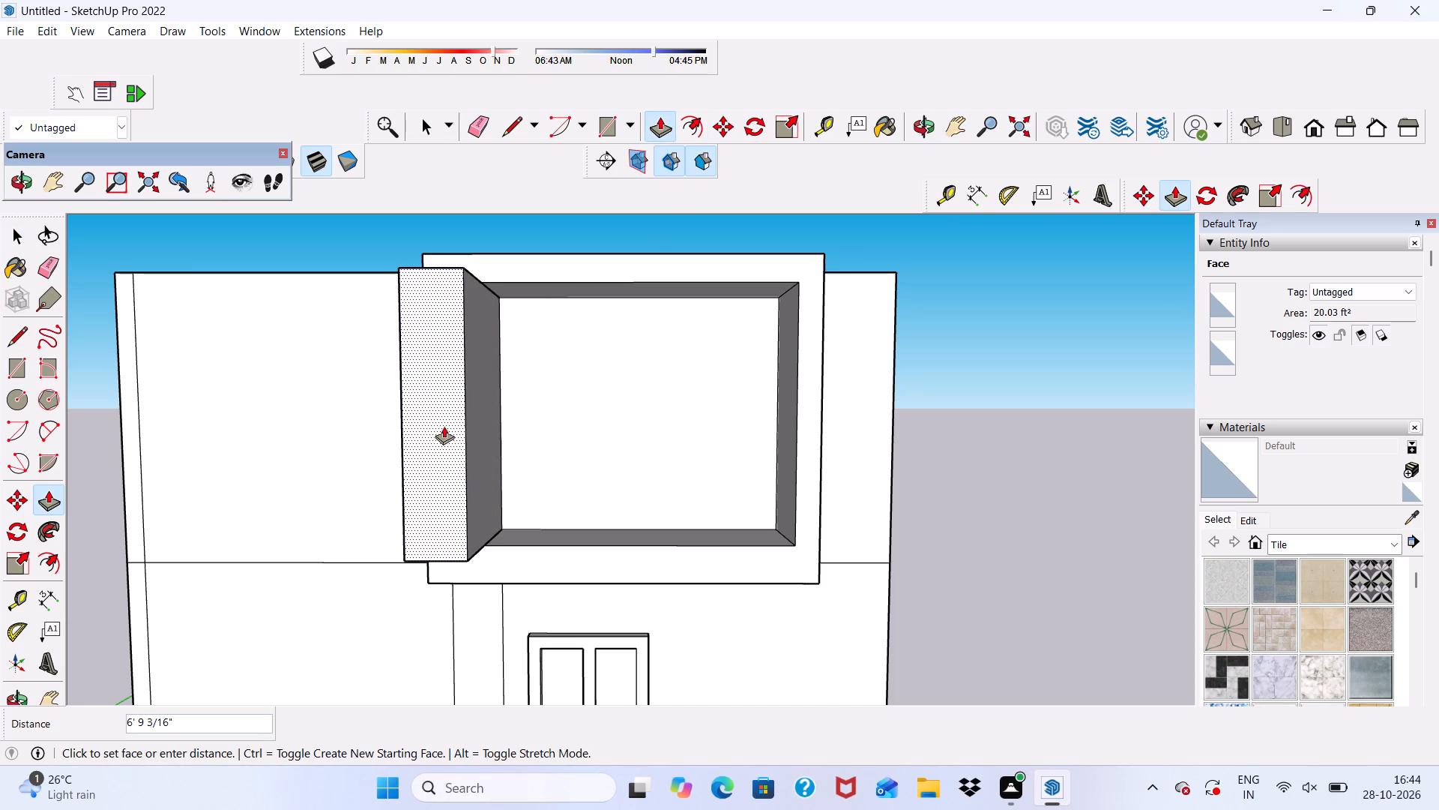
{"action": "type", "text": "1'"}
{"action": "key", "text": "Return"}
Push/Pull the ground-floor strip beneath the lower slab outward 1' to continue the pillar.
{"action": "scroll", "coordinate": [393, 450], "scroll_direction": "down", "scroll_amount": 4}
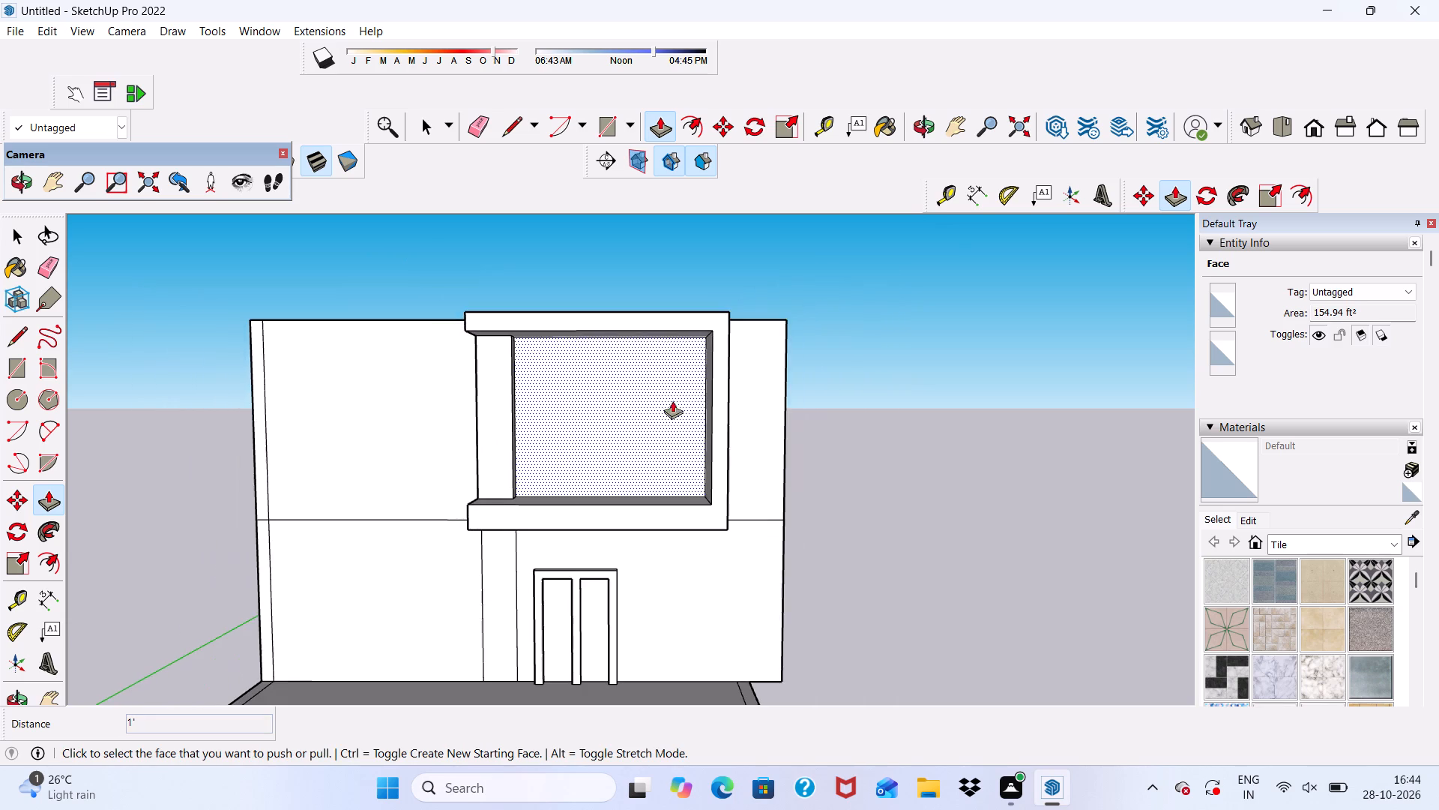
{"action": "scroll", "coordinate": [561, 467], "scroll_direction": "down", "scroll_amount": 1}
{"action": "scroll", "coordinate": [535, 577], "scroll_direction": "up", "scroll_amount": 4}
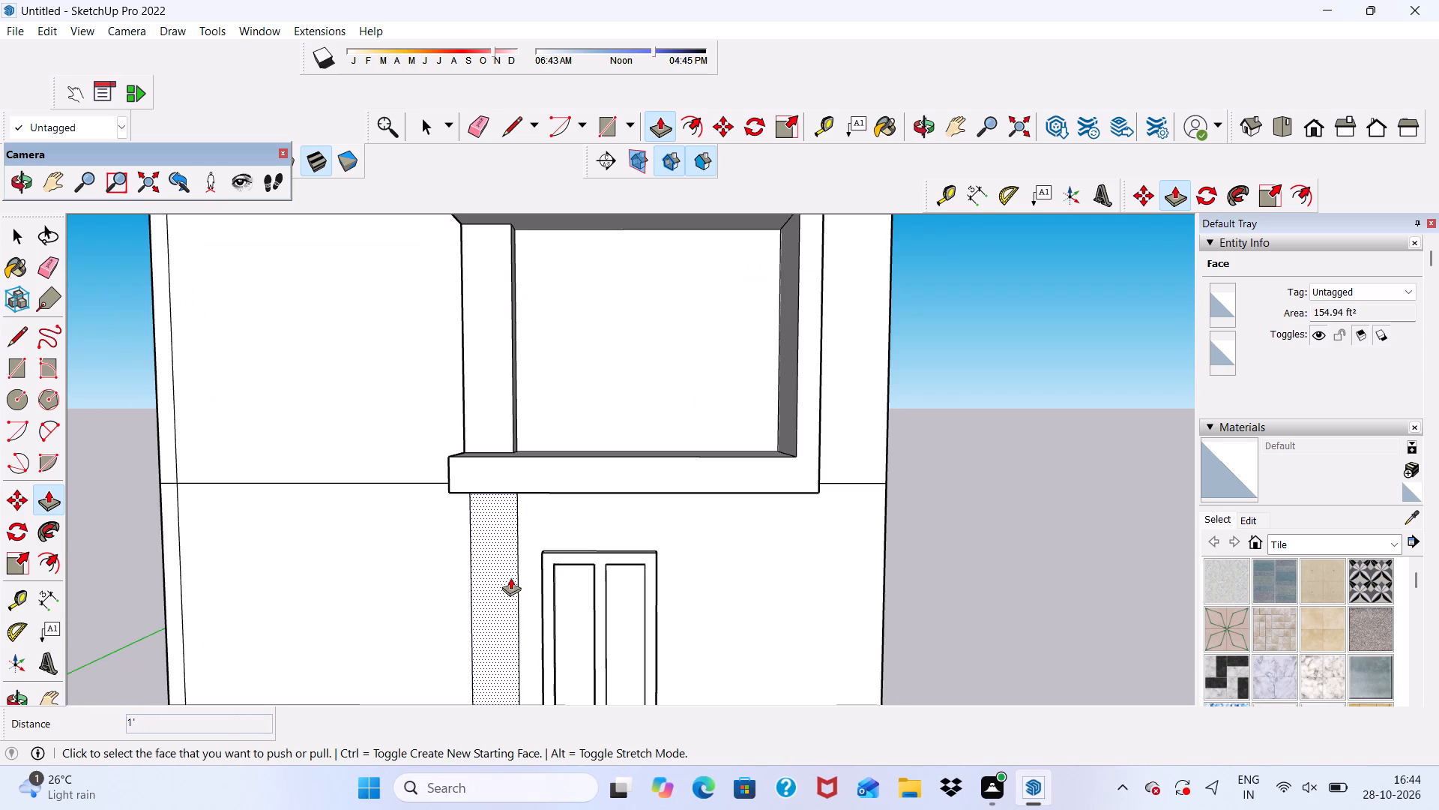
{"action": "left_click", "coordinate": [491, 590]}
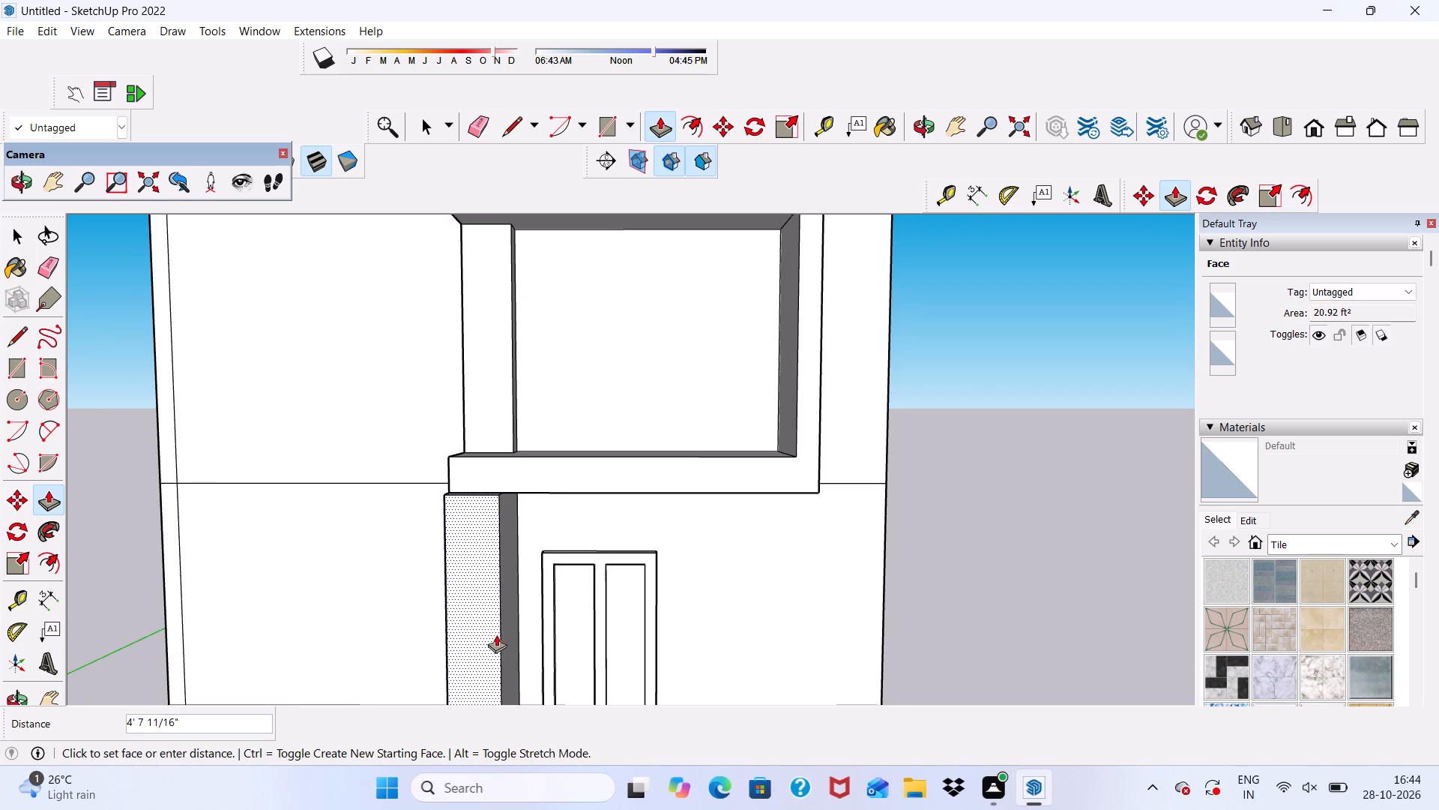
{"action": "key", "text": "1"}
{"action": "key", "text": "apostrophe"}
{"action": "key", "text": "Return"}
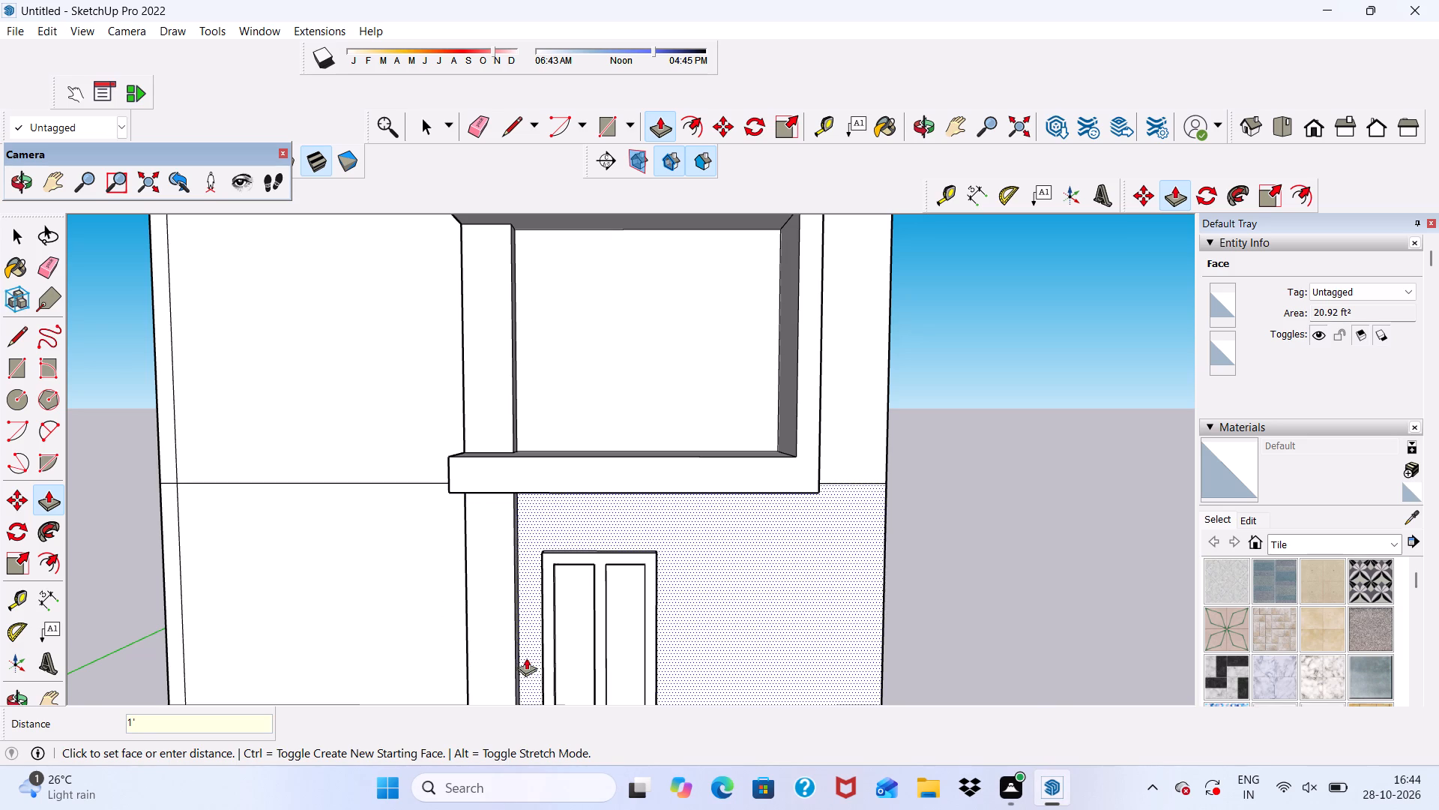
Examine from several sides how the pillar lines up with the free ends of the projecting slabs.
{"action": "scroll", "coordinate": [450, 604], "scroll_direction": "down", "scroll_amount": 5}
{"action": "scroll", "coordinate": [474, 592], "scroll_direction": "up", "scroll_amount": 1}
{"action": "middle_click_drag", "start_coordinate": [489, 604], "coordinate": [753, 592]}
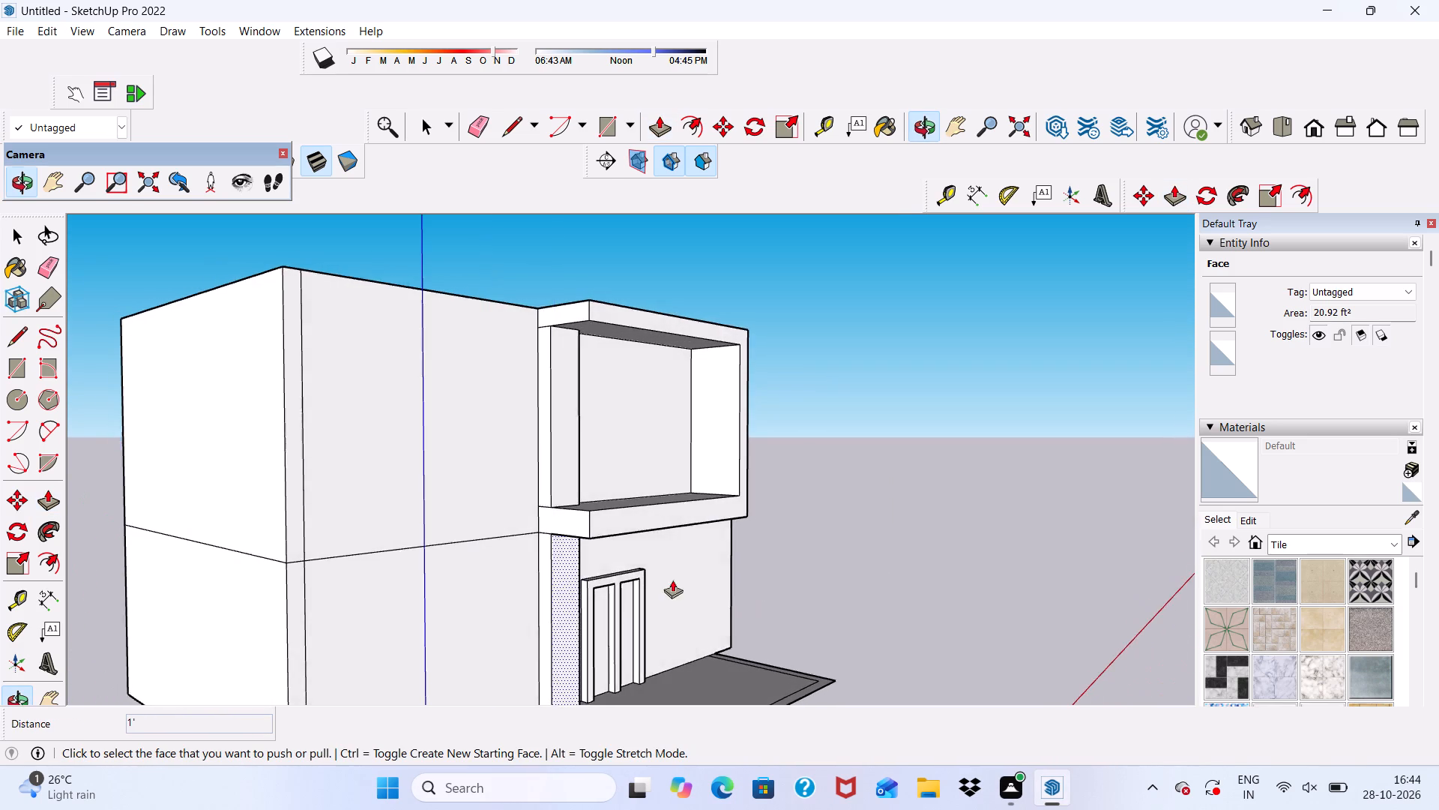
{"action": "scroll", "coordinate": [540, 527], "scroll_direction": "up", "scroll_amount": 7}
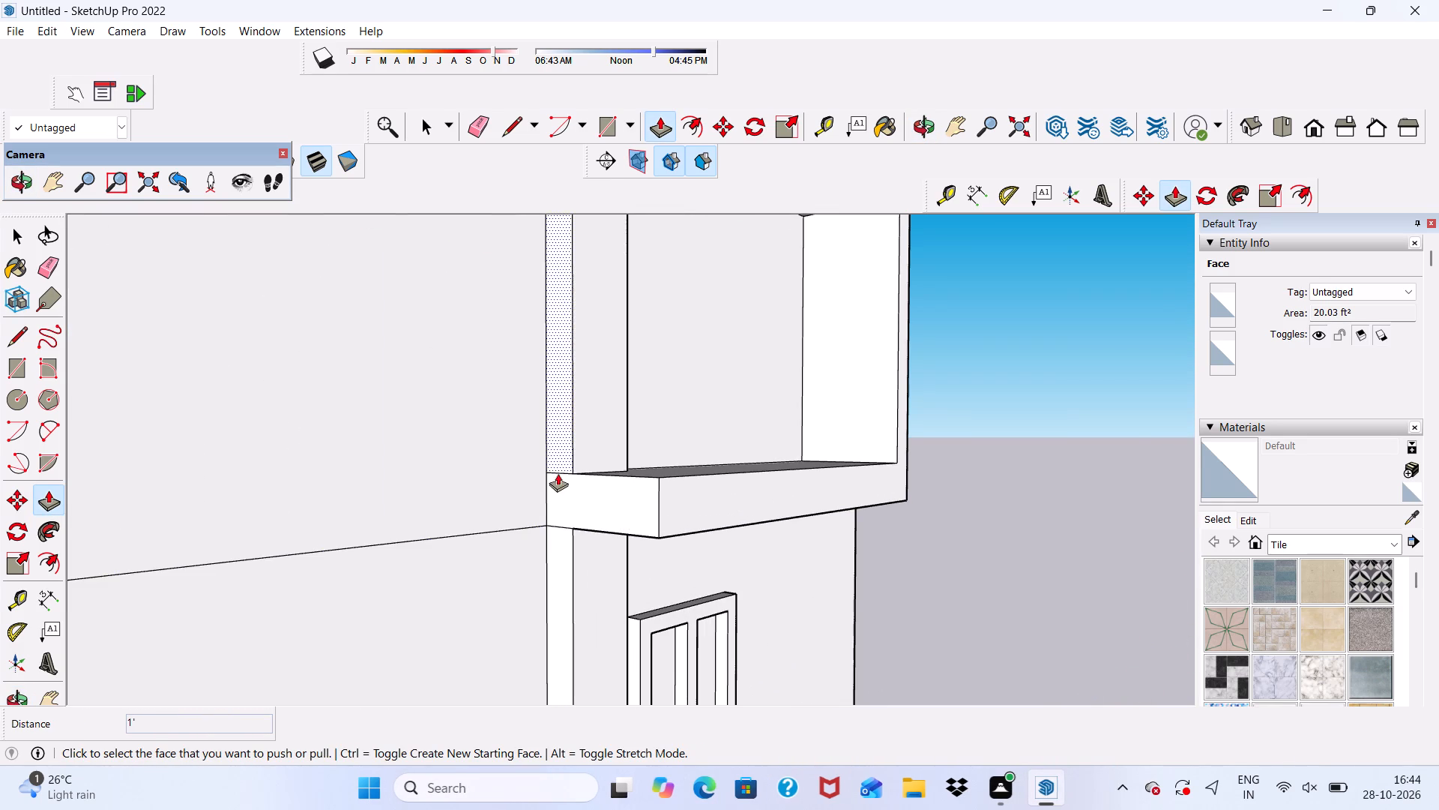
{"action": "scroll", "coordinate": [529, 493], "scroll_direction": "down", "scroll_amount": 3}
{"action": "middle_click_drag", "start_coordinate": [557, 569], "coordinate": [603, 574]}
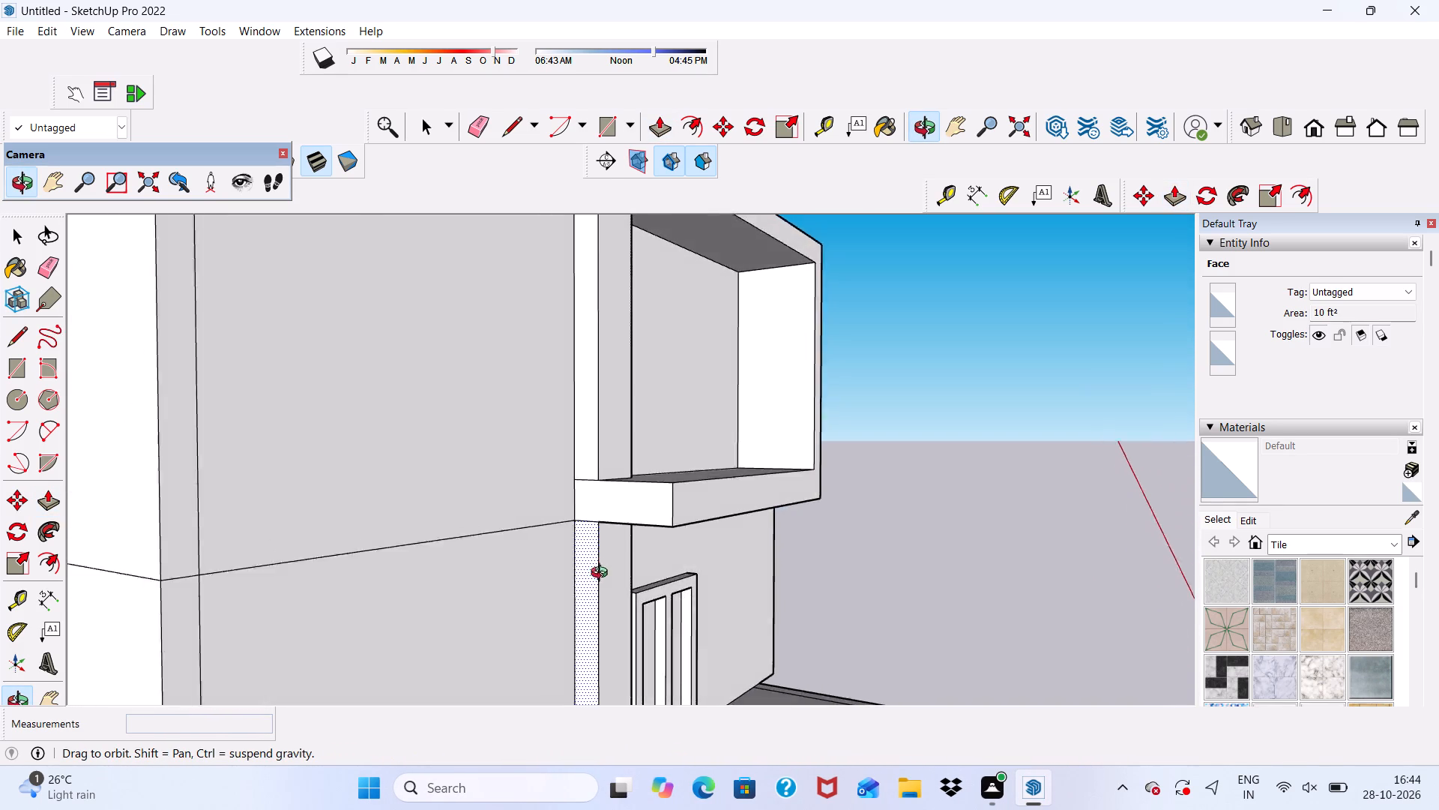
{"action": "middle_click_drag", "start_coordinate": [603, 574], "coordinate": [364, 539]}
{"action": "scroll", "coordinate": [485, 477], "scroll_direction": "down", "scroll_amount": 3}
{"action": "scroll", "coordinate": [644, 510], "scroll_direction": "down", "scroll_amount": 1}
{"action": "middle_click_drag", "start_coordinate": [644, 510], "coordinate": [484, 515]}
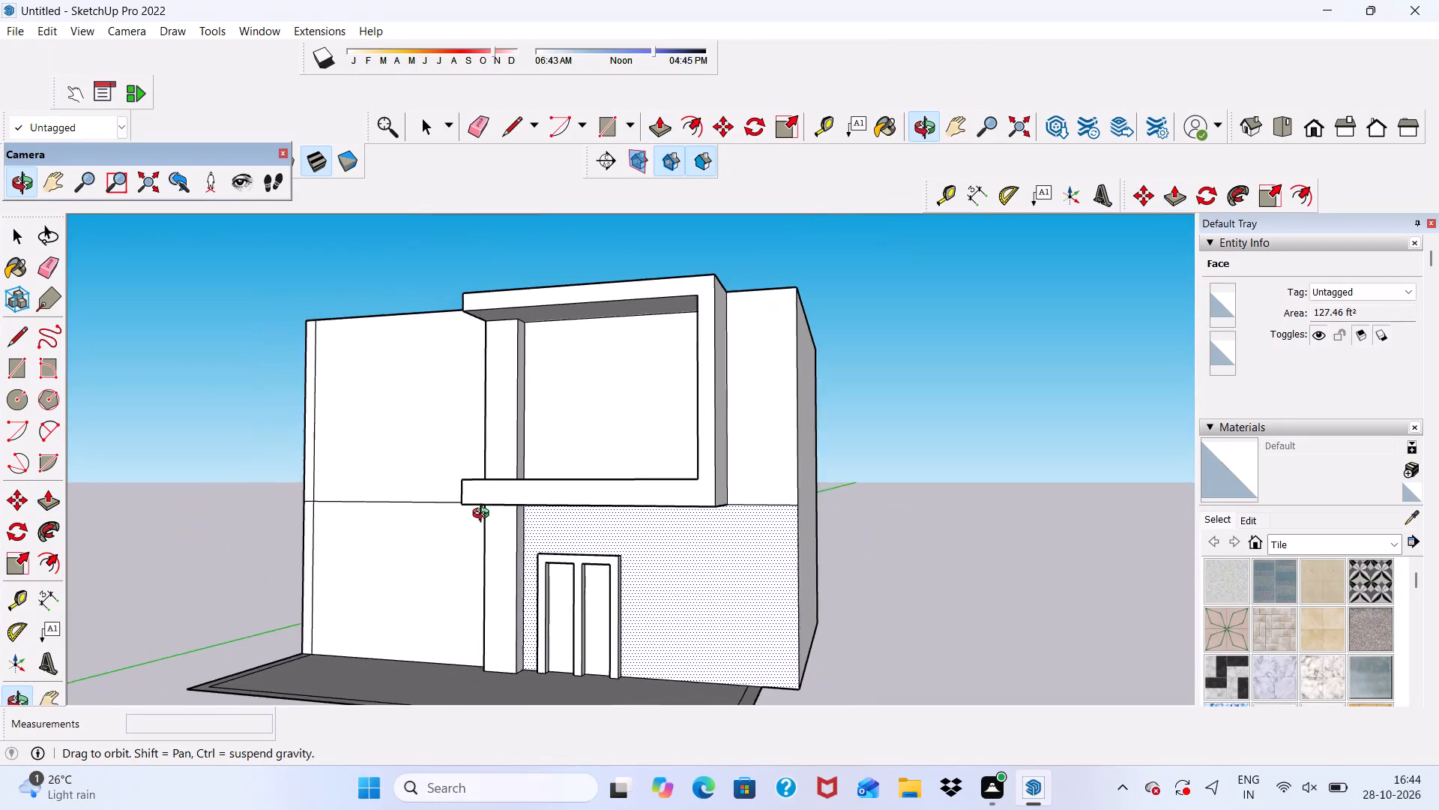
{"action": "middle_click_drag", "start_coordinate": [484, 515], "coordinate": [522, 516]}
{"action": "scroll", "coordinate": [596, 470], "scroll_direction": "down", "scroll_amount": 4}
{"action": "middle_click_drag", "start_coordinate": [608, 501], "coordinate": [642, 535]}
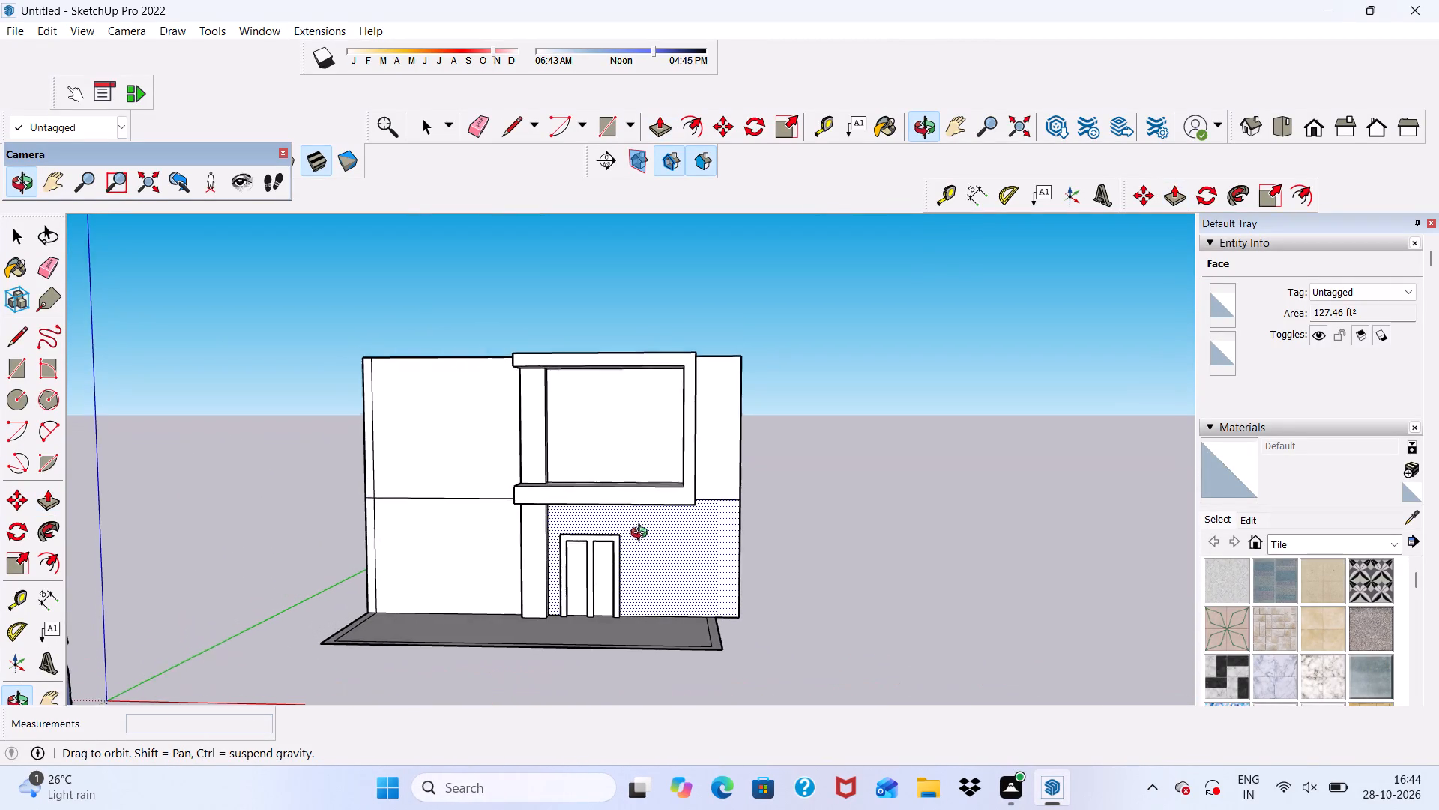
{"action": "middle_click_drag", "start_coordinate": [642, 535], "coordinate": [642, 541]}
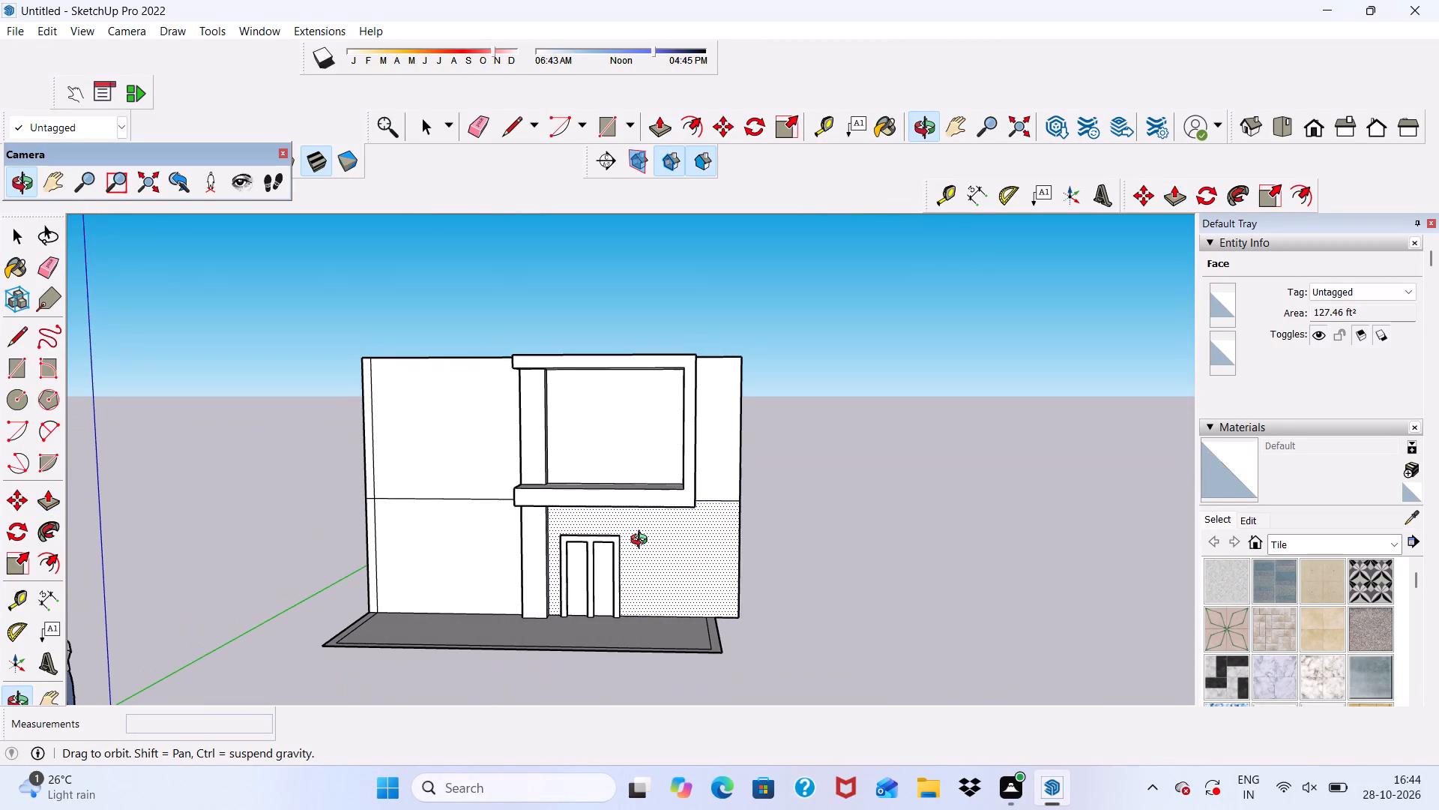
Push/Pull the lower slab's free end face inward 7 11/16".
{"action": "middle_click_drag", "start_coordinate": [642, 541], "coordinate": [884, 544]}
{"action": "scroll", "coordinate": [365, 457], "scroll_direction": "up", "scroll_amount": 5}
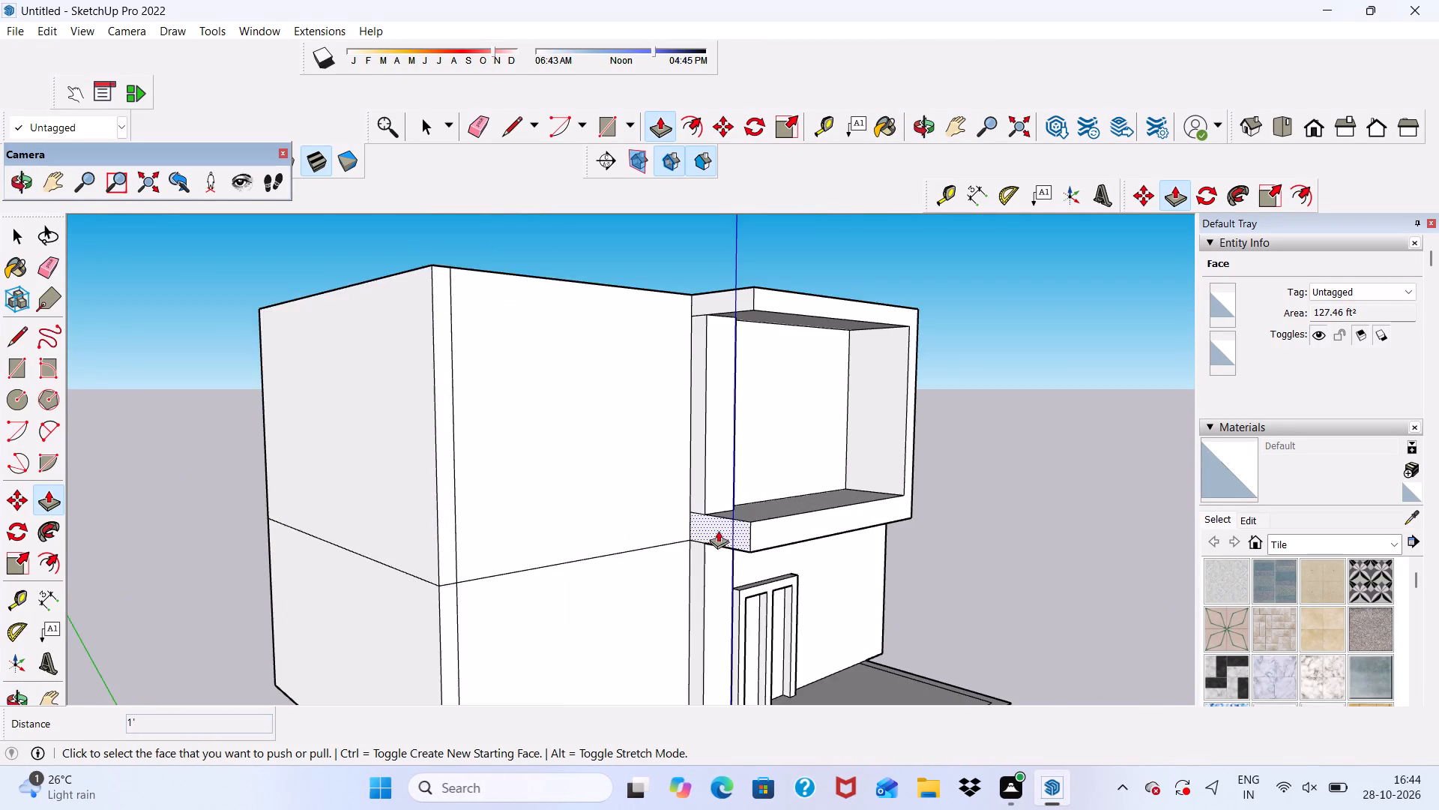
{"action": "scroll", "coordinate": [718, 526], "scroll_direction": "up", "scroll_amount": 5}
{"action": "left_click", "coordinate": [693, 525]}
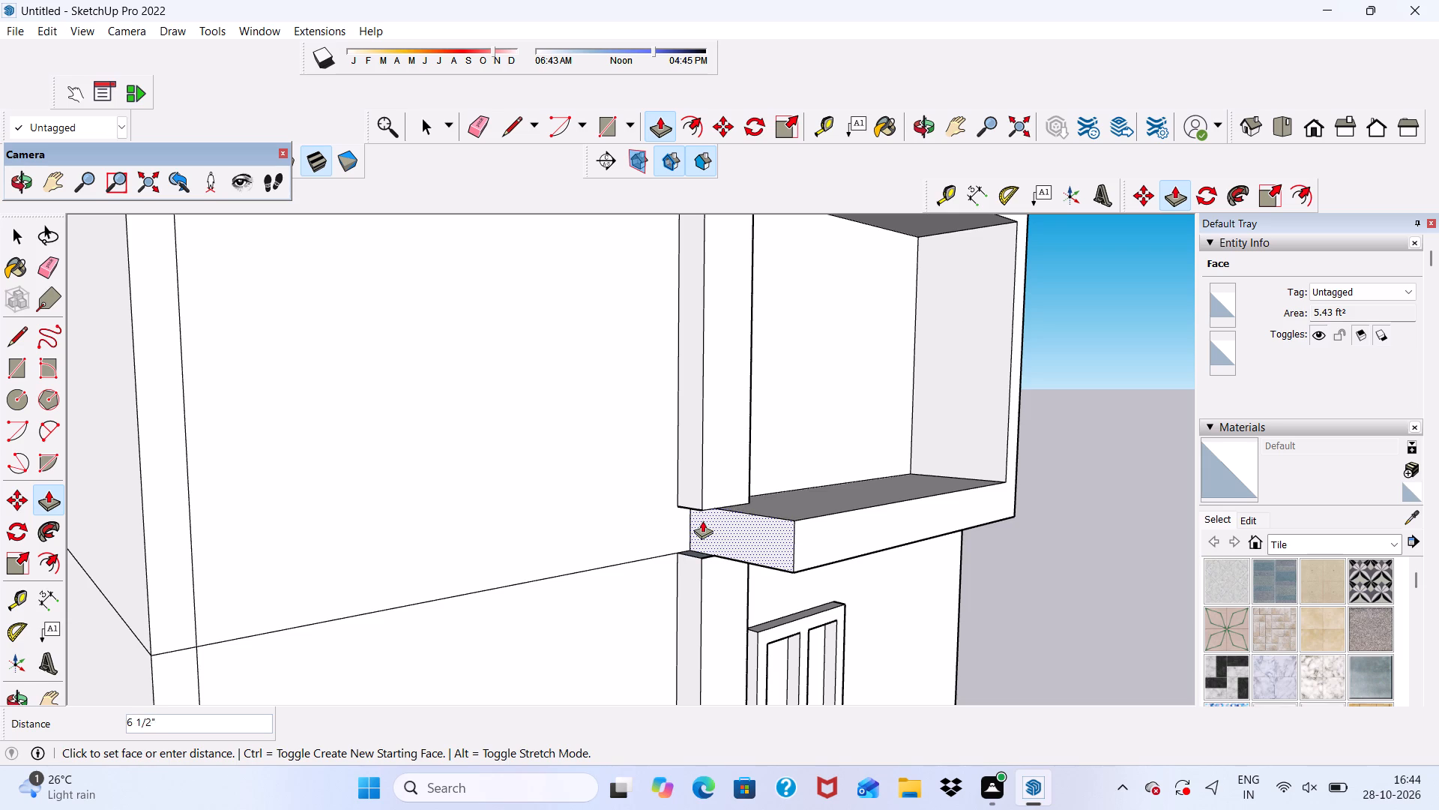
{"action": "left_click", "coordinate": [707, 518]}
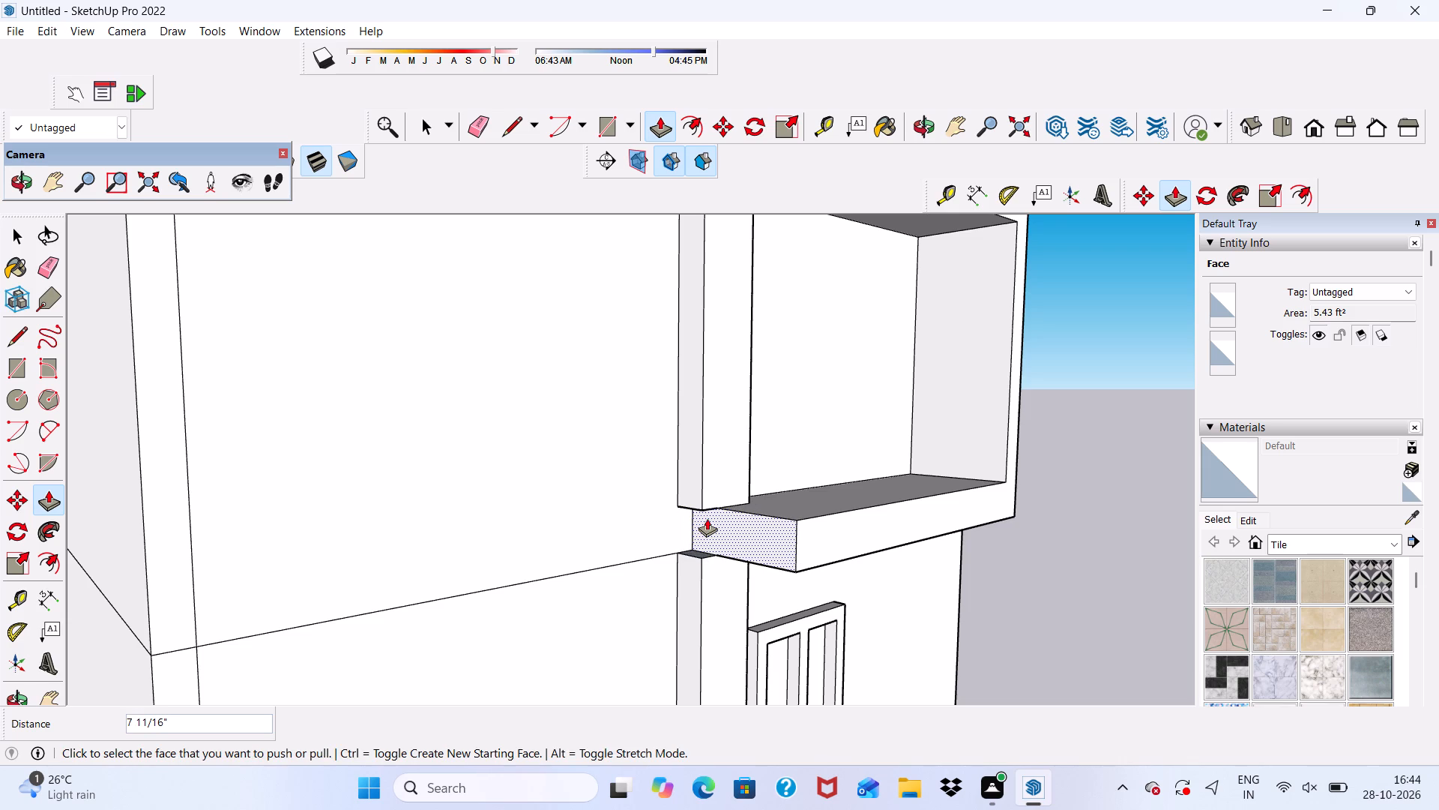
Push/Pull the upper pillar's outer side face inward 7 11/16" to align with the lower slab's end.
{"action": "scroll", "coordinate": [645, 482], "scroll_direction": "down", "scroll_amount": 1}
{"action": "middle_click_drag", "start_coordinate": [652, 482], "coordinate": [645, 544]}
{"action": "scroll", "coordinate": [649, 525], "scroll_direction": "up", "scroll_amount": 3}
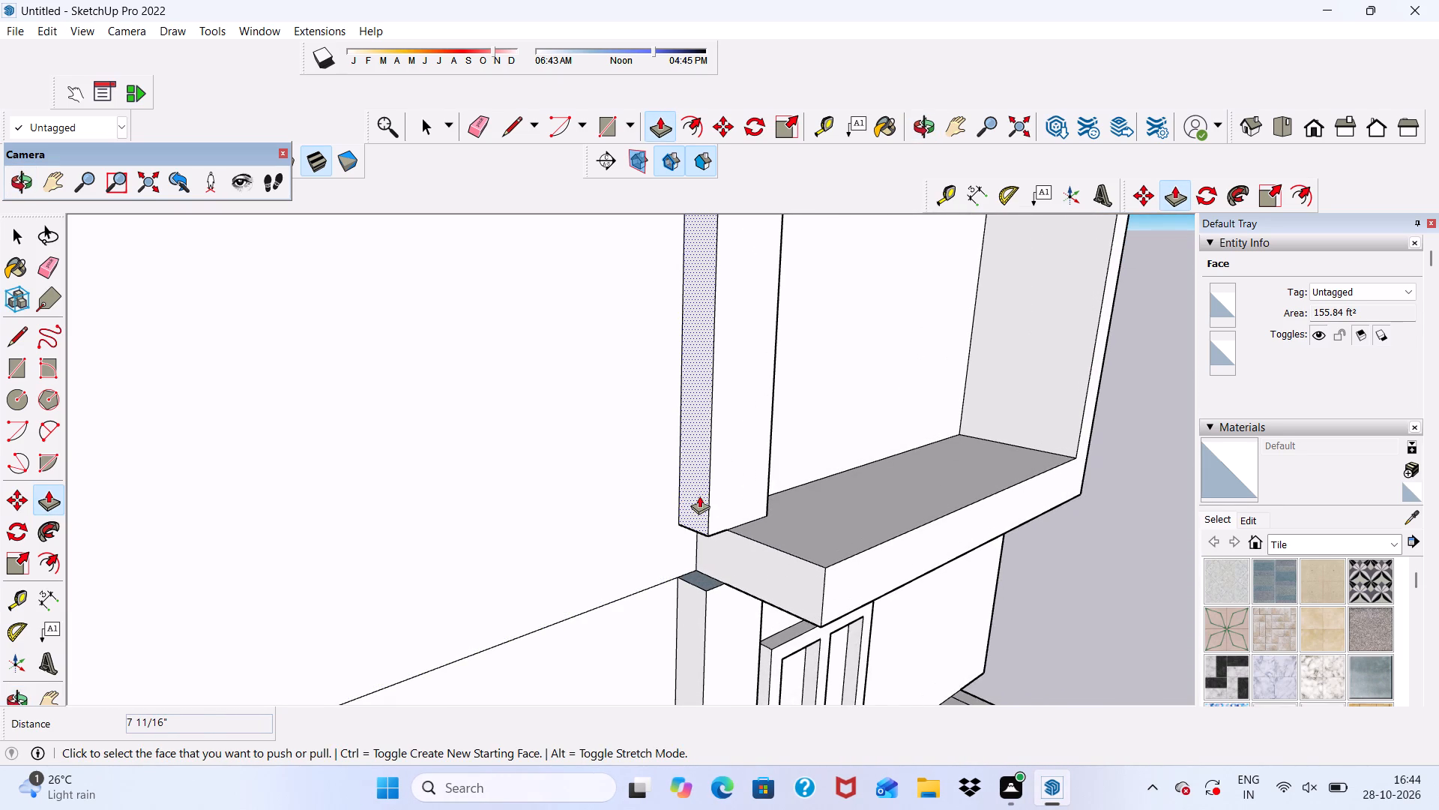
{"action": "left_click", "coordinate": [701, 500]}
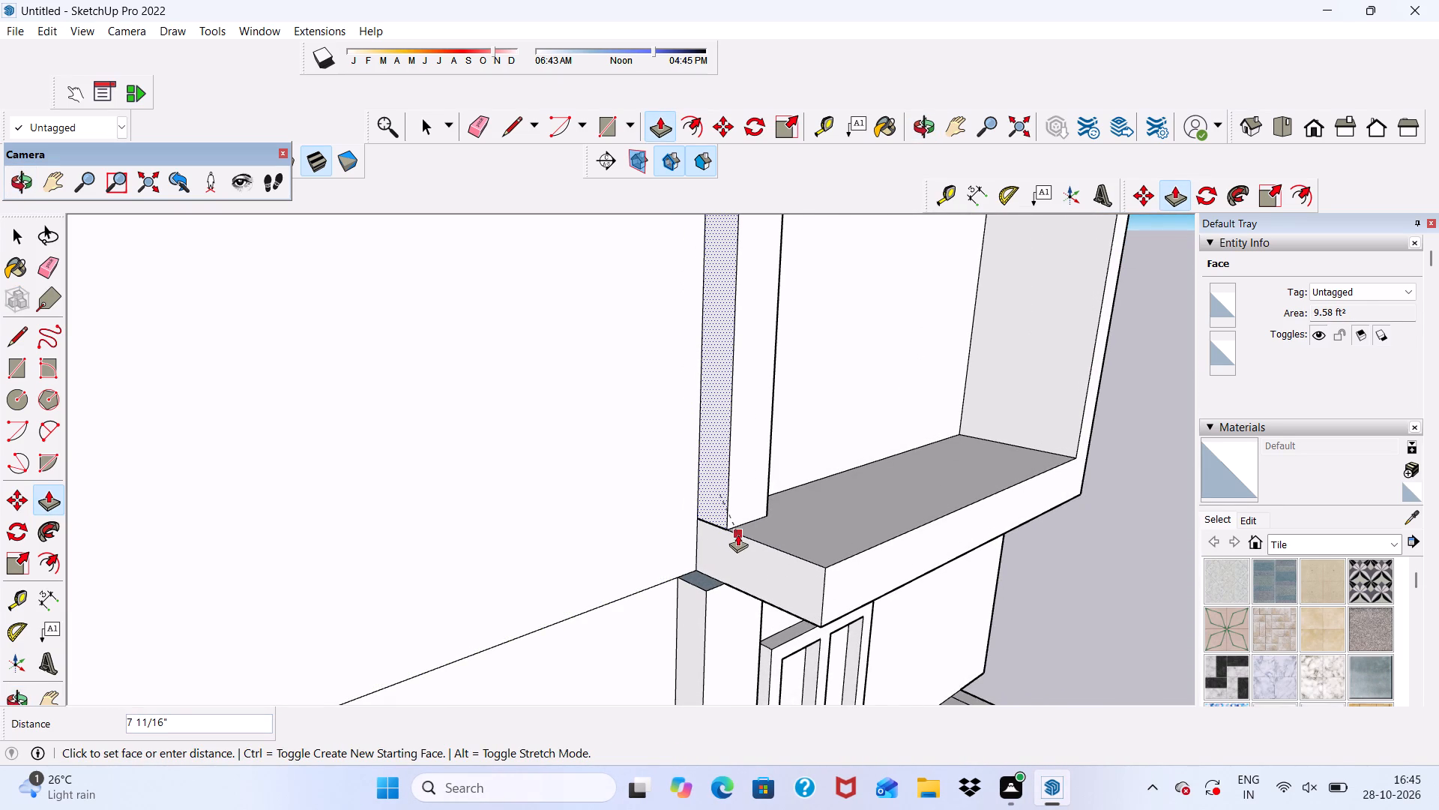
{"action": "left_click", "coordinate": [737, 534]}
Push/Pull the ground-floor pillar's outer side face inward 7 11/16" to align with the lower slab's end.
{"action": "scroll", "coordinate": [680, 532], "scroll_direction": "down", "scroll_amount": 4}
{"action": "middle_click_drag", "start_coordinate": [678, 547], "coordinate": [694, 522]}
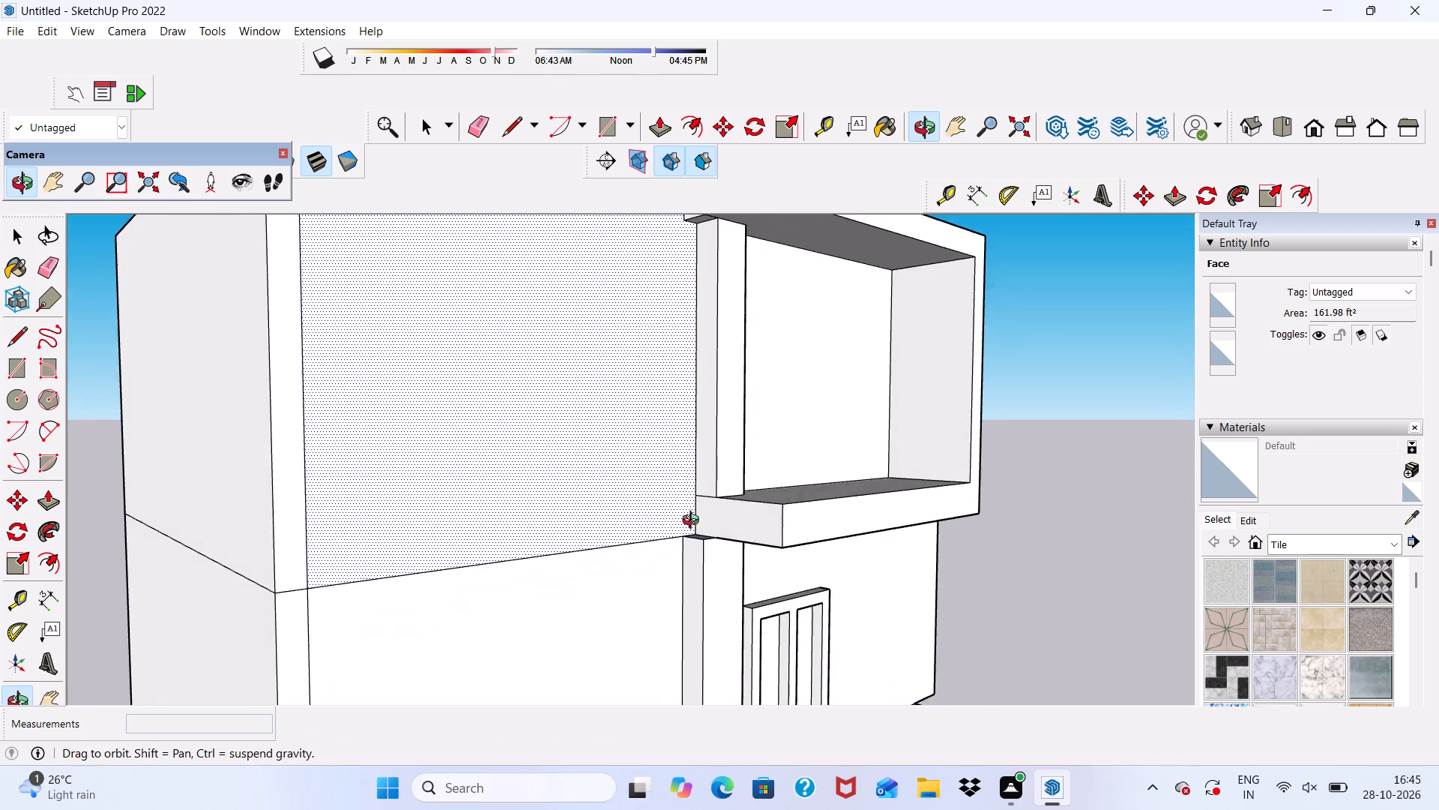
{"action": "middle_click_drag", "start_coordinate": [694, 522], "coordinate": [690, 499]}
{"action": "scroll", "coordinate": [705, 601], "scroll_direction": "up", "scroll_amount": 3}
{"action": "left_click", "coordinate": [697, 582]}
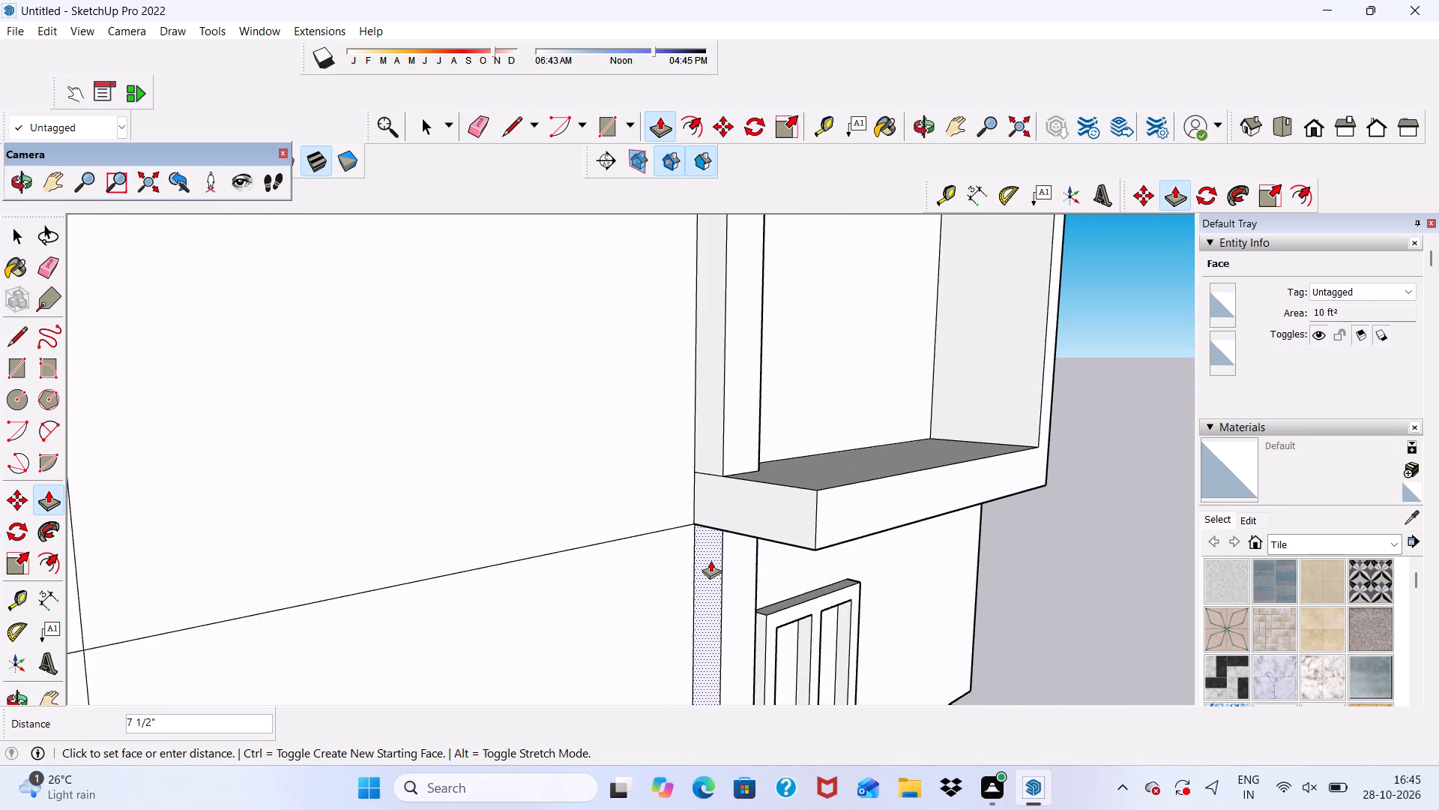
{"action": "left_click", "coordinate": [717, 517]}
Push/Pull the upper slab's free end face inward 7 11/16" to align with the pillar's side.
{"action": "middle_click_drag", "start_coordinate": [733, 556], "coordinate": [607, 508]}
{"action": "scroll", "coordinate": [632, 465], "scroll_direction": "down", "scroll_amount": 5}
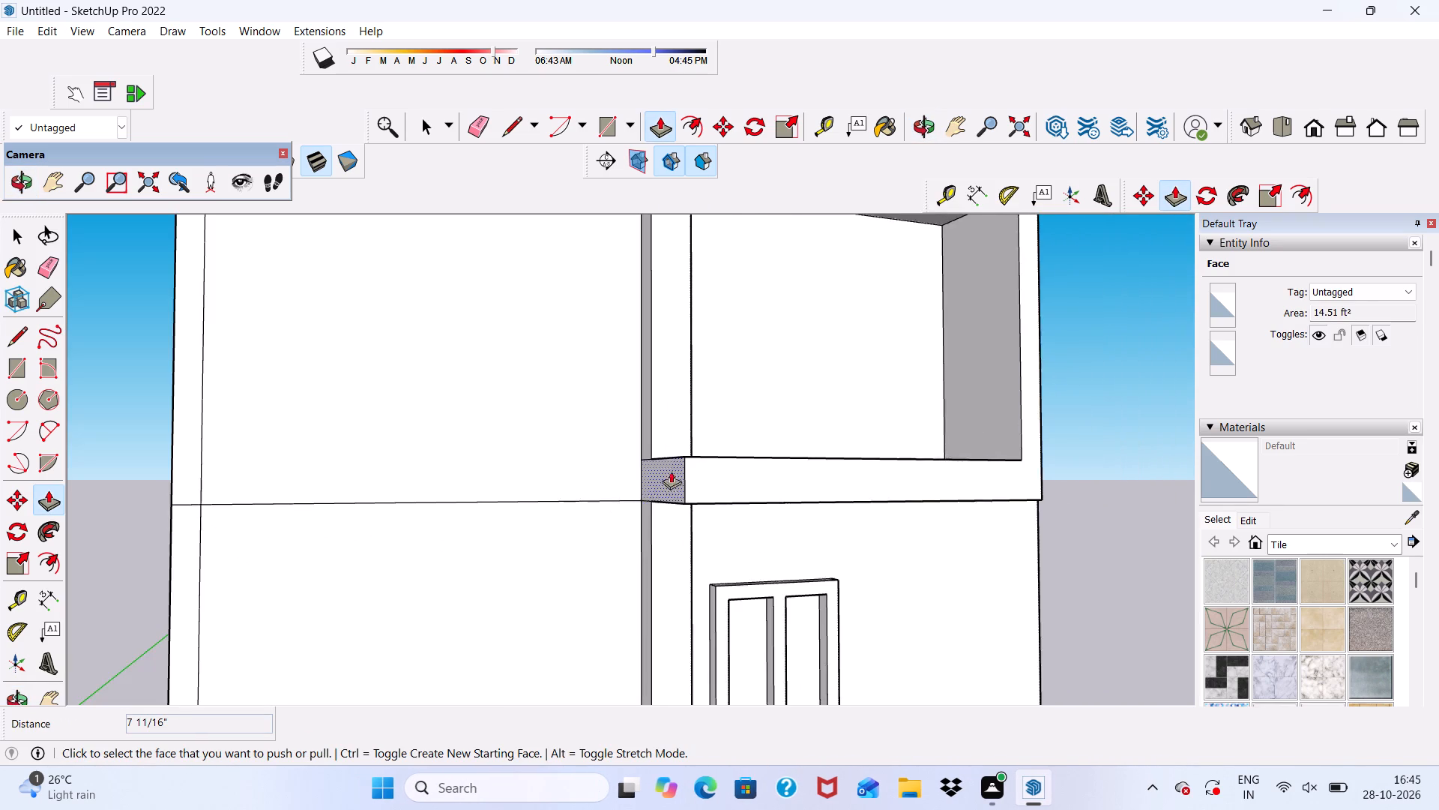
{"action": "scroll", "coordinate": [671, 471], "scroll_direction": "down", "scroll_amount": 3}
{"action": "middle_click_drag", "start_coordinate": [679, 544], "coordinate": [753, 639]}
{"action": "scroll", "coordinate": [684, 280], "scroll_direction": "up", "scroll_amount": 10}
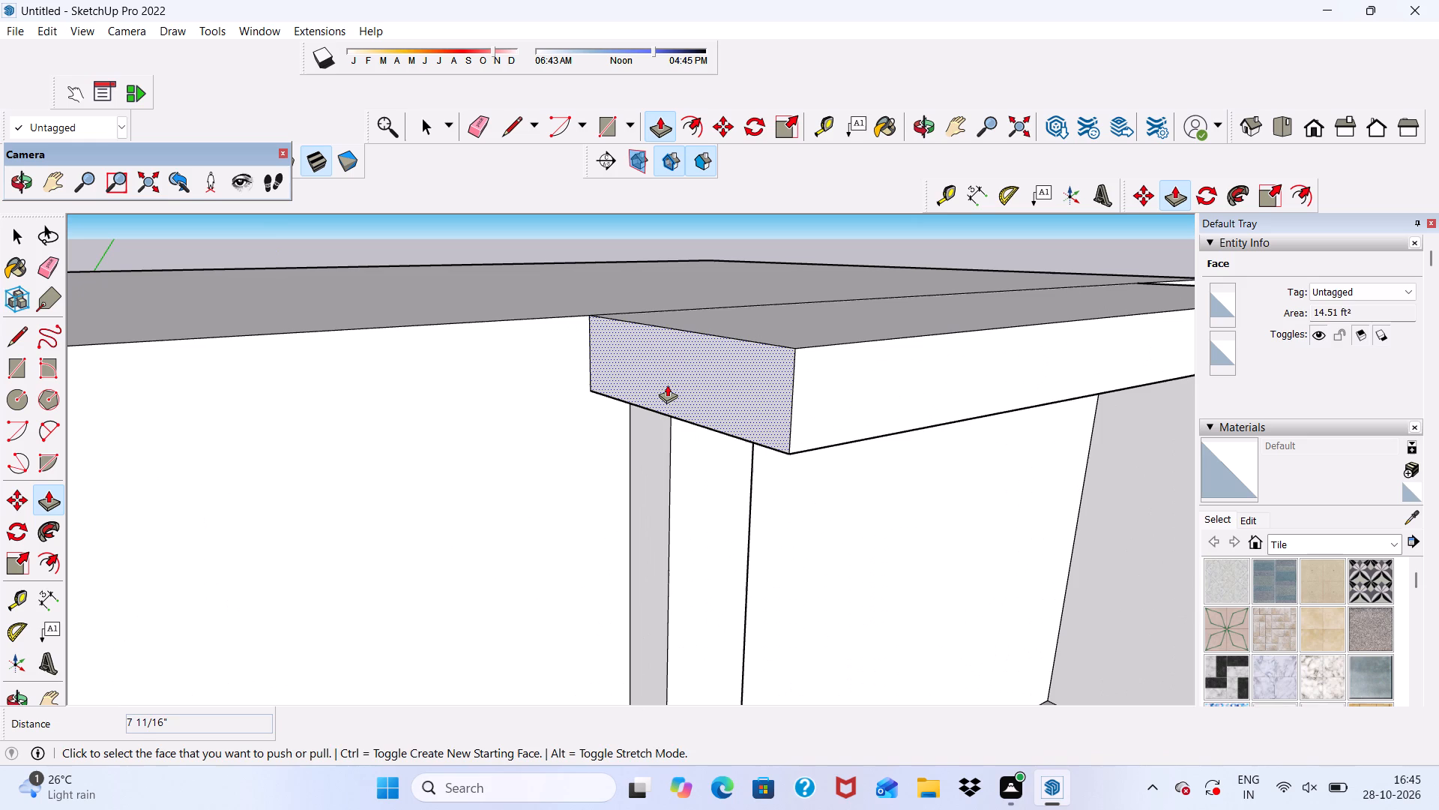
{"action": "left_click", "coordinate": [669, 385]}
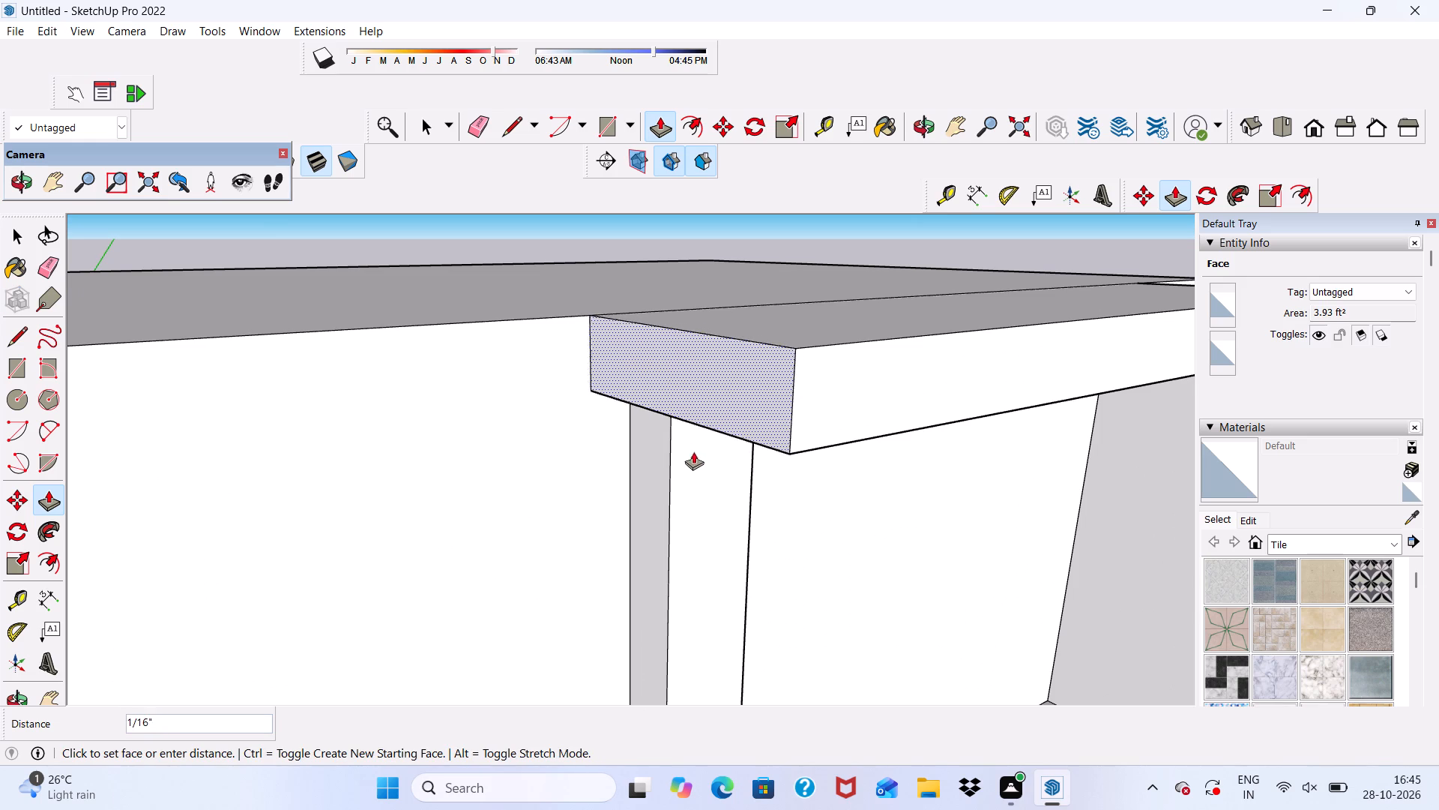
{"action": "scroll", "coordinate": [694, 442], "scroll_direction": "down", "scroll_amount": 1}
{"action": "middle_click_drag", "start_coordinate": [688, 434], "coordinate": [635, 315]}
{"action": "left_click", "coordinate": [648, 379]}
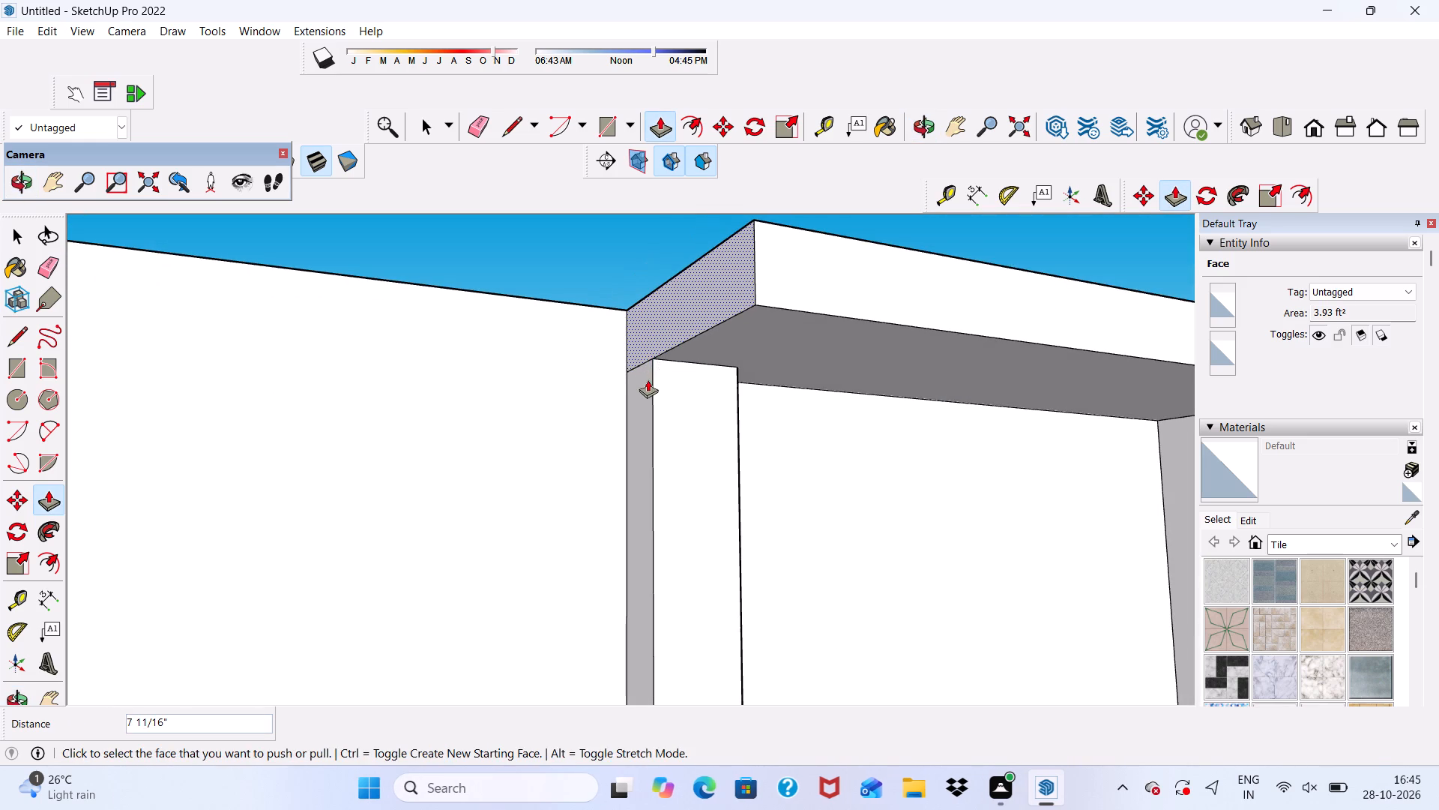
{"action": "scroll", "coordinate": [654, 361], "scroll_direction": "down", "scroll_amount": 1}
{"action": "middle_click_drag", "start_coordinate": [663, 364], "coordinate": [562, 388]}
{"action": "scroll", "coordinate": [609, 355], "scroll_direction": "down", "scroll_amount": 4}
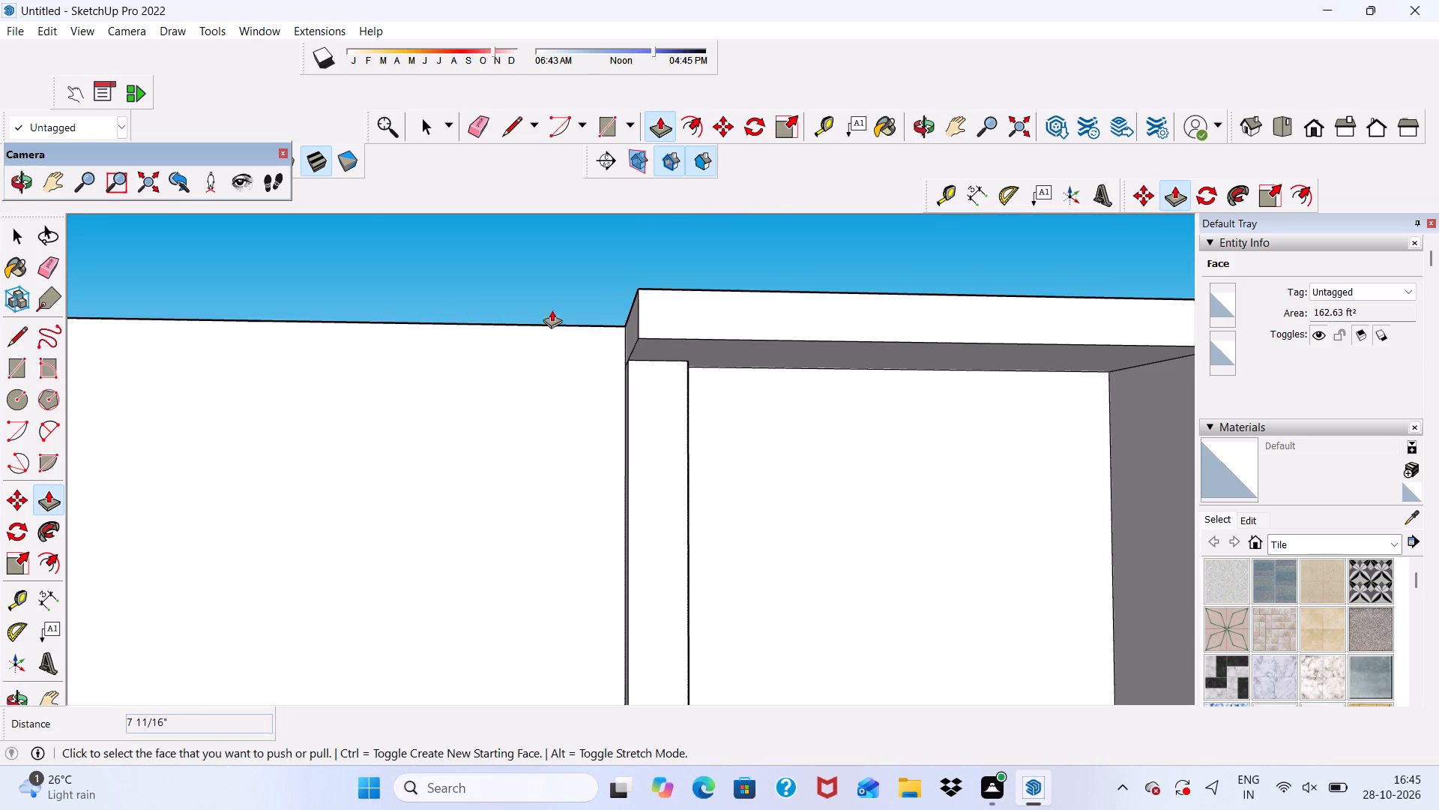
Examine the front facade from several angles, including the projecting frame, the pillar and the ground-floor door.
{"action": "scroll", "coordinate": [544, 310], "scroll_direction": "down", "scroll_amount": 9}
{"action": "middle_click_drag", "start_coordinate": [644, 388], "coordinate": [662, 416]}
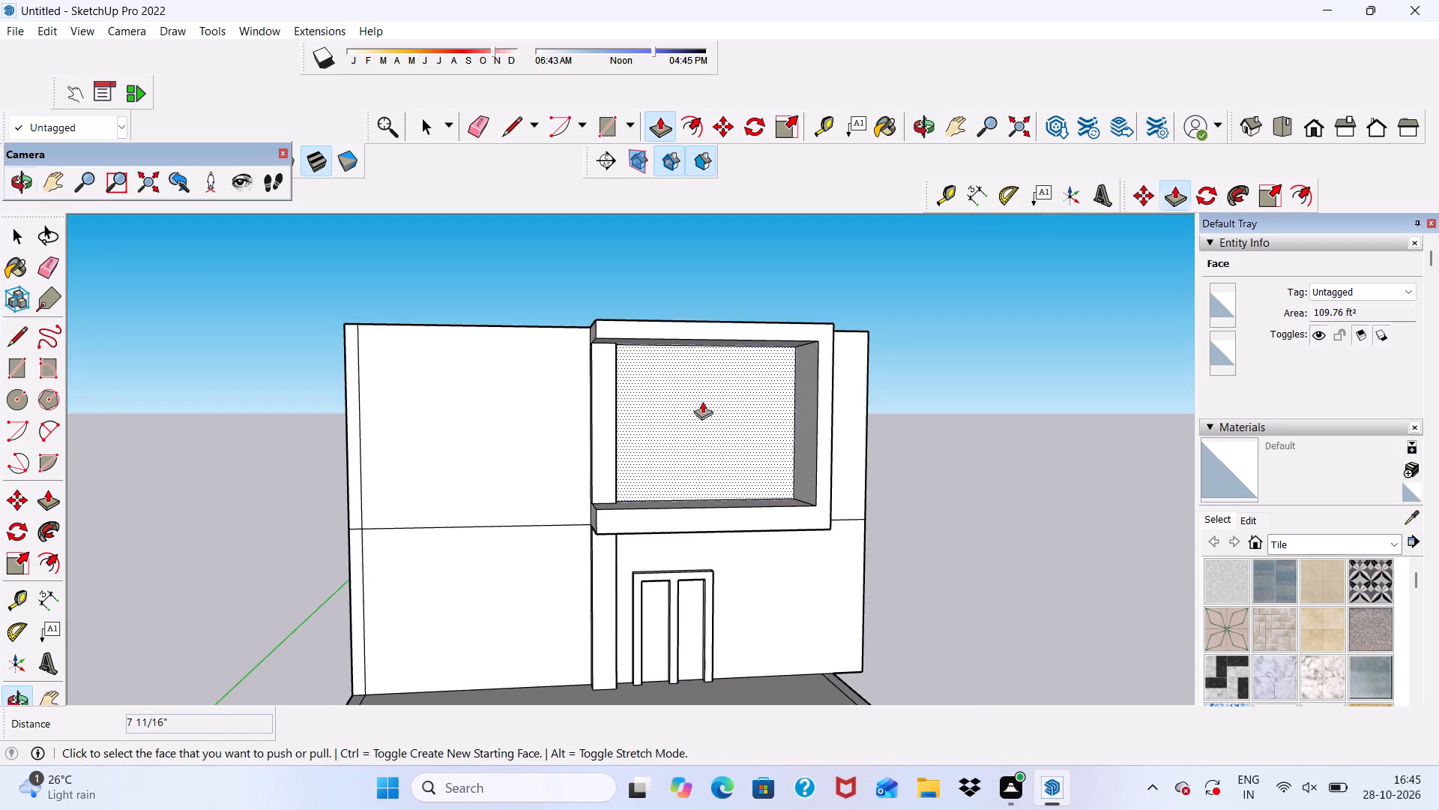
{"action": "middle_click_drag", "start_coordinate": [619, 511], "coordinate": [504, 506]}
{"action": "scroll", "coordinate": [498, 505], "scroll_direction": "down", "scroll_amount": 1}
{"action": "middle_click_drag", "start_coordinate": [498, 505], "coordinate": [519, 482]}
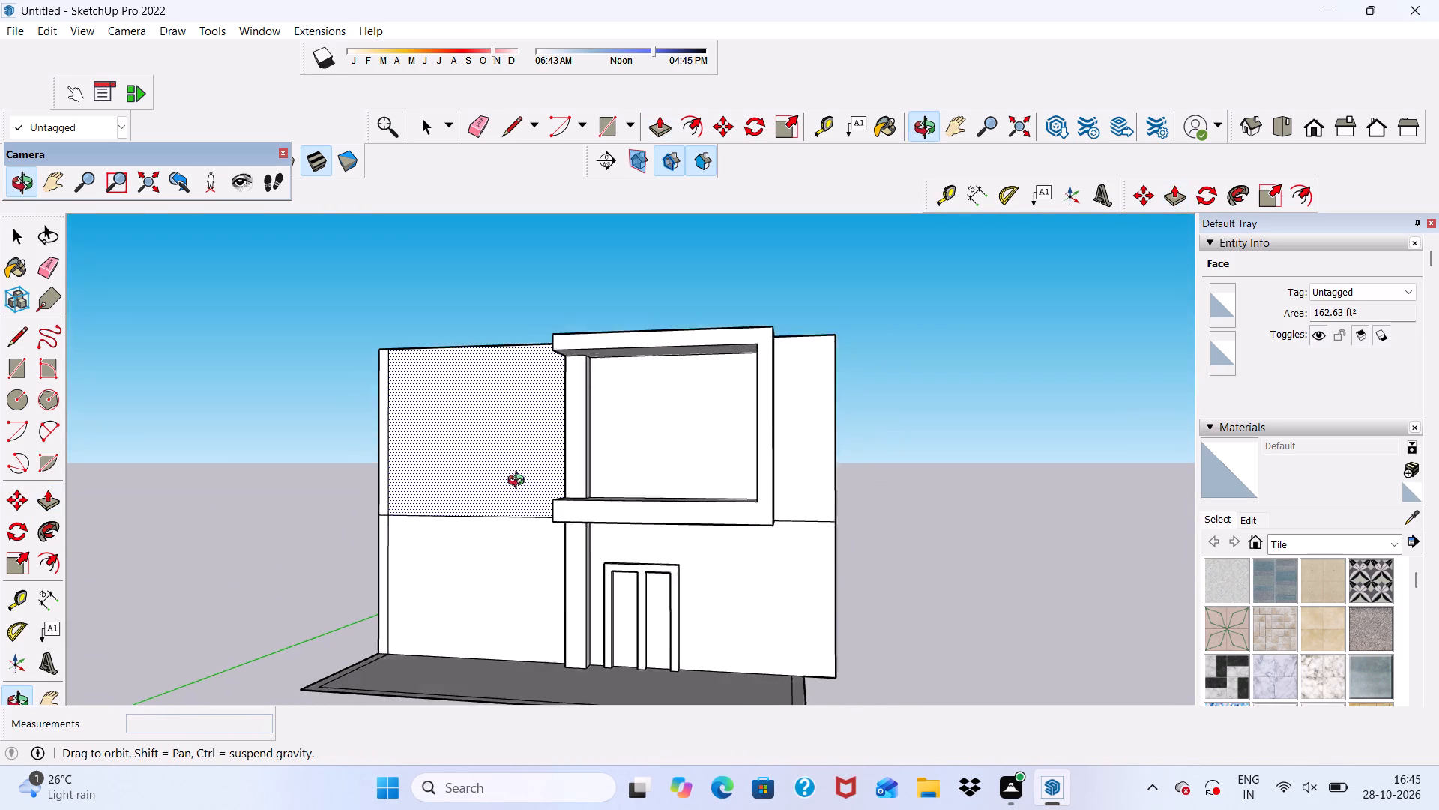
{"action": "middle_click_drag", "start_coordinate": [519, 482], "coordinate": [495, 496]}
{"action": "scroll", "coordinate": [571, 470], "scroll_direction": "up", "scroll_amount": 1}
{"action": "scroll", "coordinate": [549, 481], "scroll_direction": "down", "scroll_amount": 5}
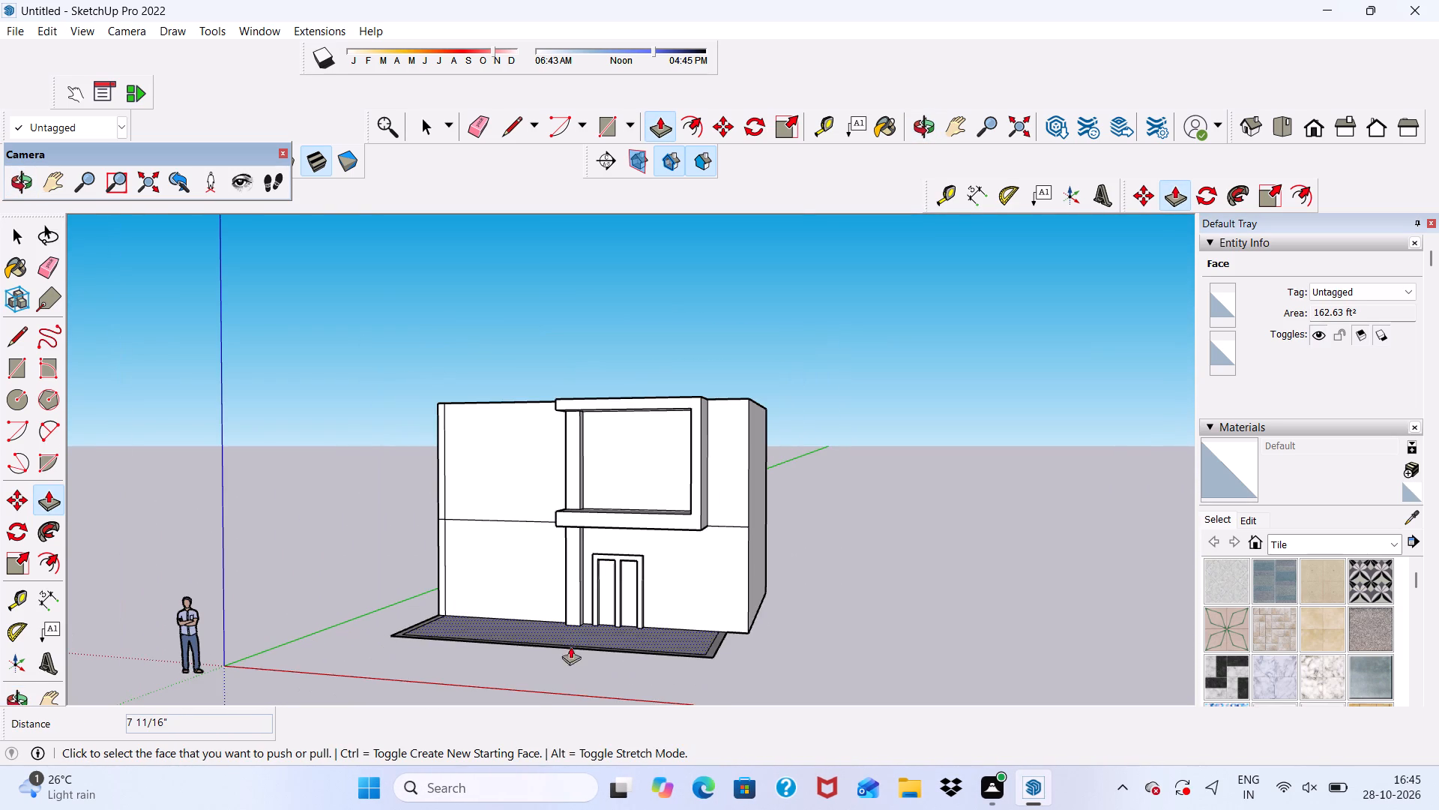
{"action": "middle_click_drag", "start_coordinate": [567, 665], "coordinate": [561, 643]}
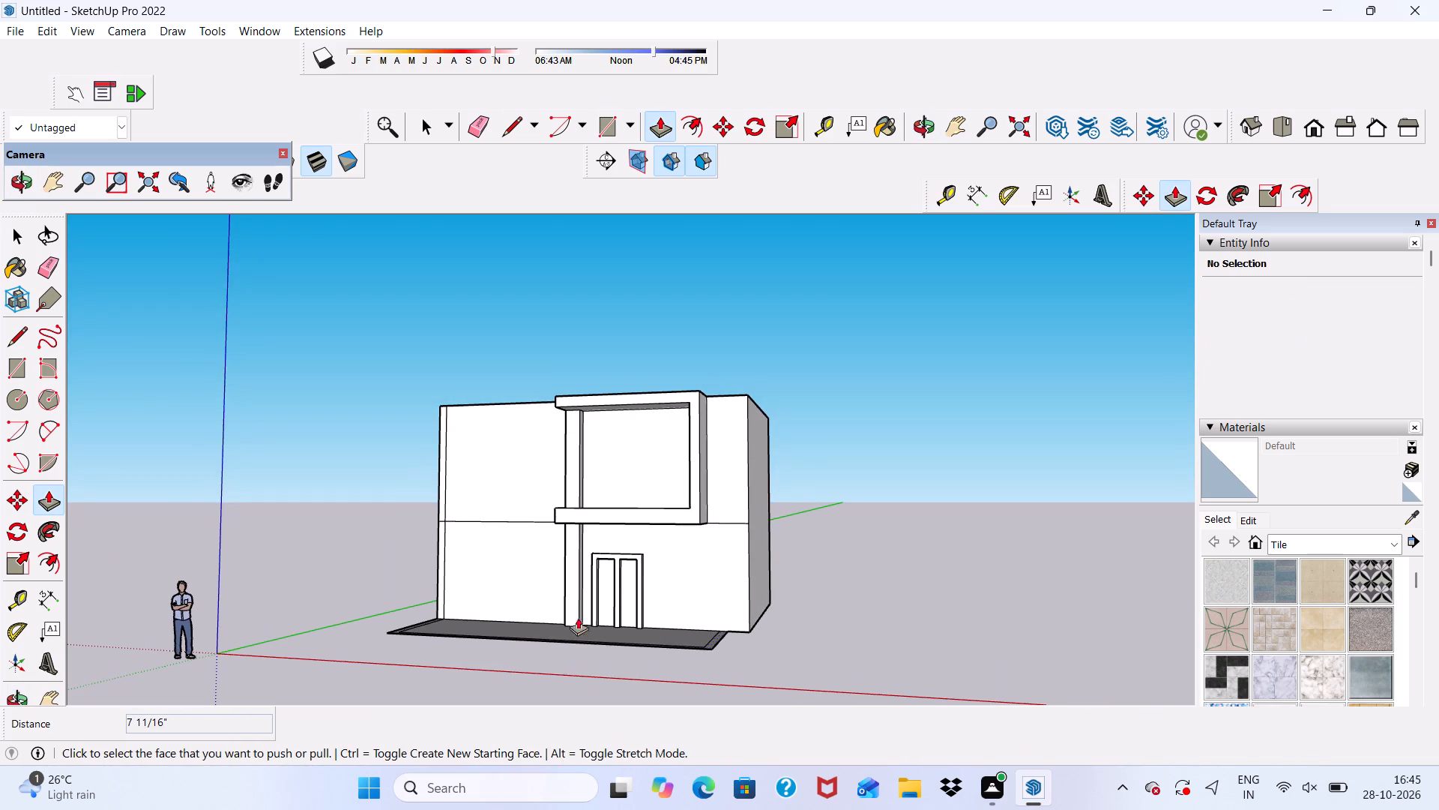
{"action": "scroll", "coordinate": [515, 578], "scroll_direction": "up", "scroll_amount": 5}
{"action": "scroll", "coordinate": [516, 508], "scroll_direction": "down", "scroll_amount": 4}
{"action": "middle_click_drag", "start_coordinate": [565, 530], "coordinate": [657, 553]}
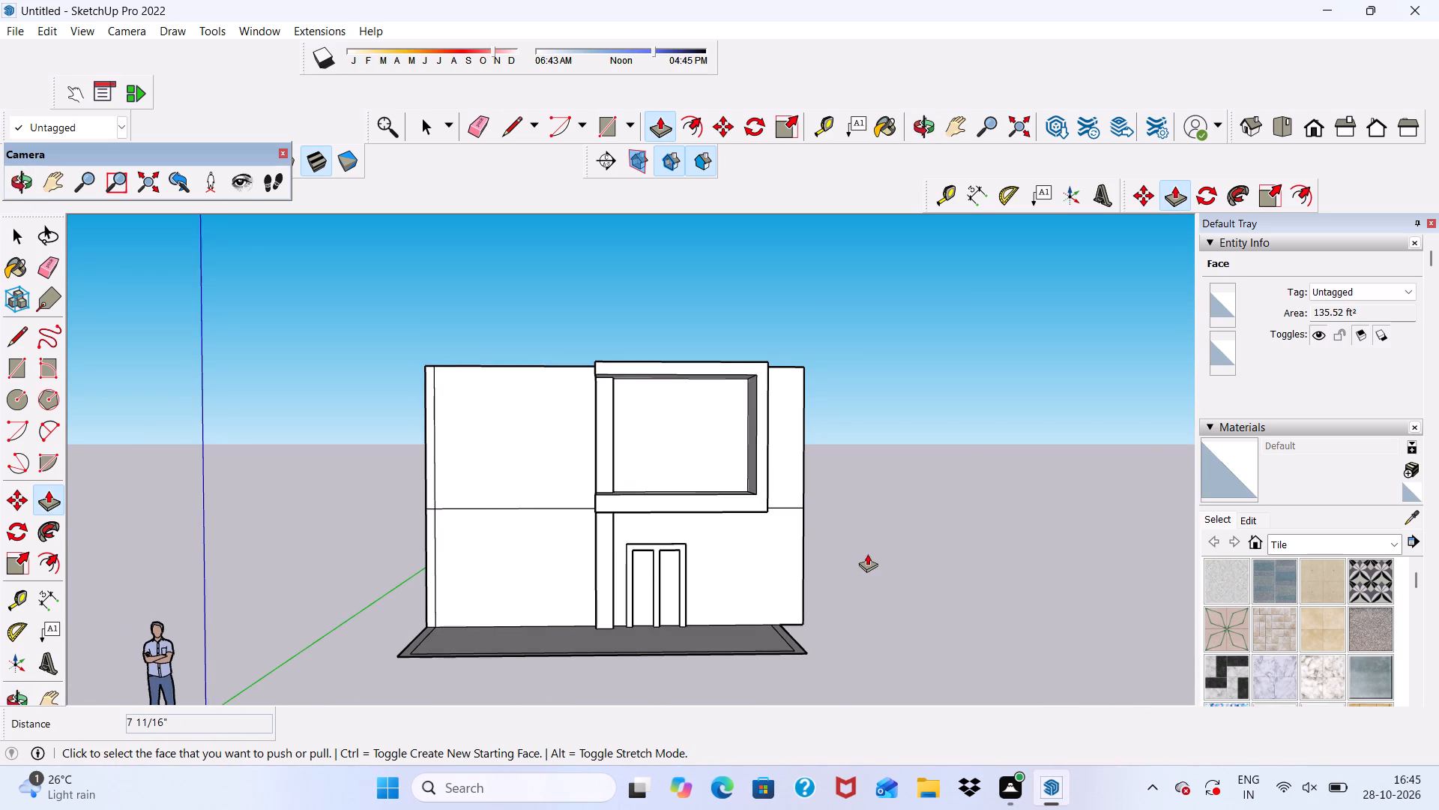
{"action": "left_click", "coordinate": [871, 553]}
{"action": "key", "text": "space"}
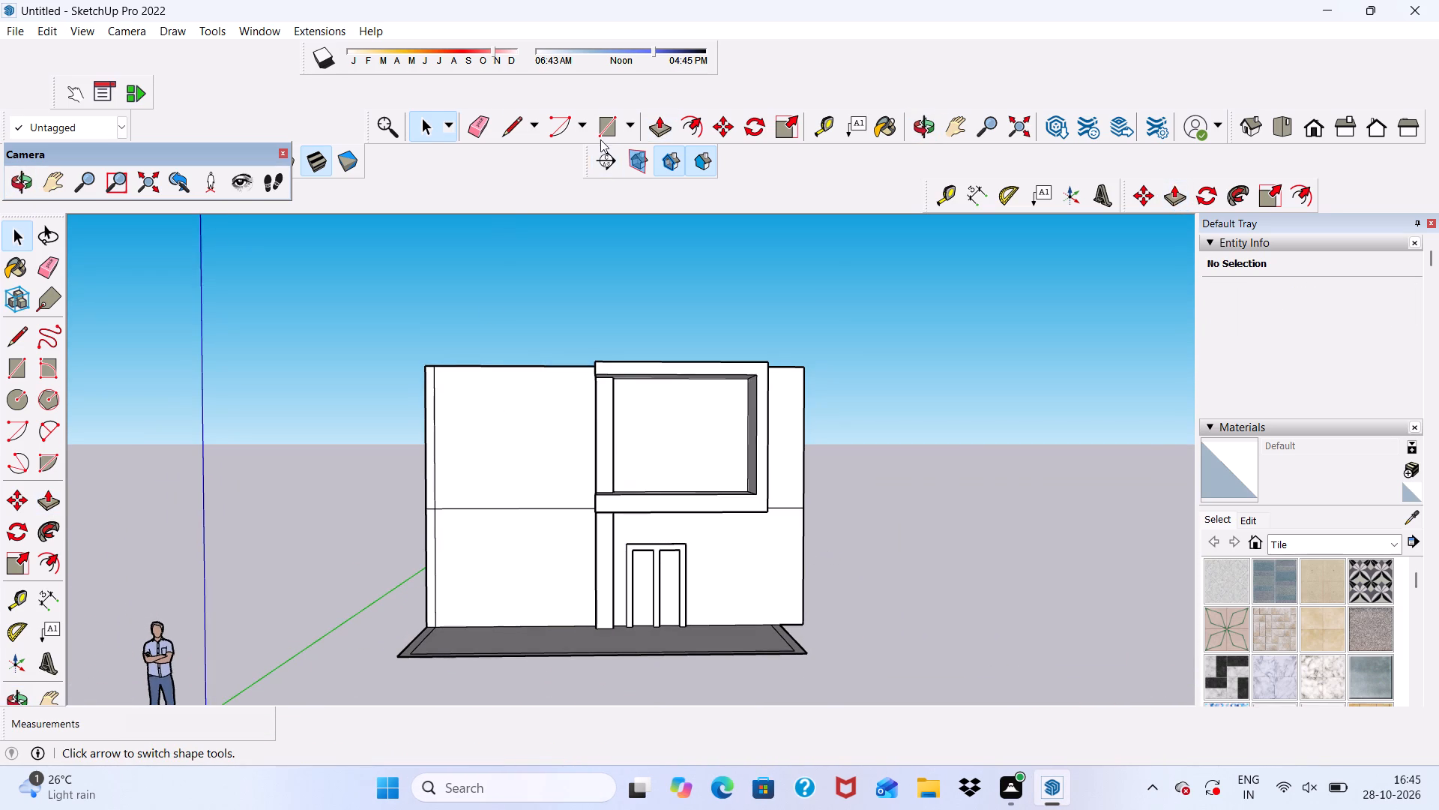
Draw a 2' wide by 7' high door rectangle on the upper wall inside the projecting frame, rising from the lower slab.
{"action": "left_click", "coordinate": [612, 127]}
{"action": "scroll", "coordinate": [624, 435], "scroll_direction": "down", "scroll_amount": 1}
{"action": "middle_click_drag", "start_coordinate": [625, 496], "coordinate": [626, 502]}
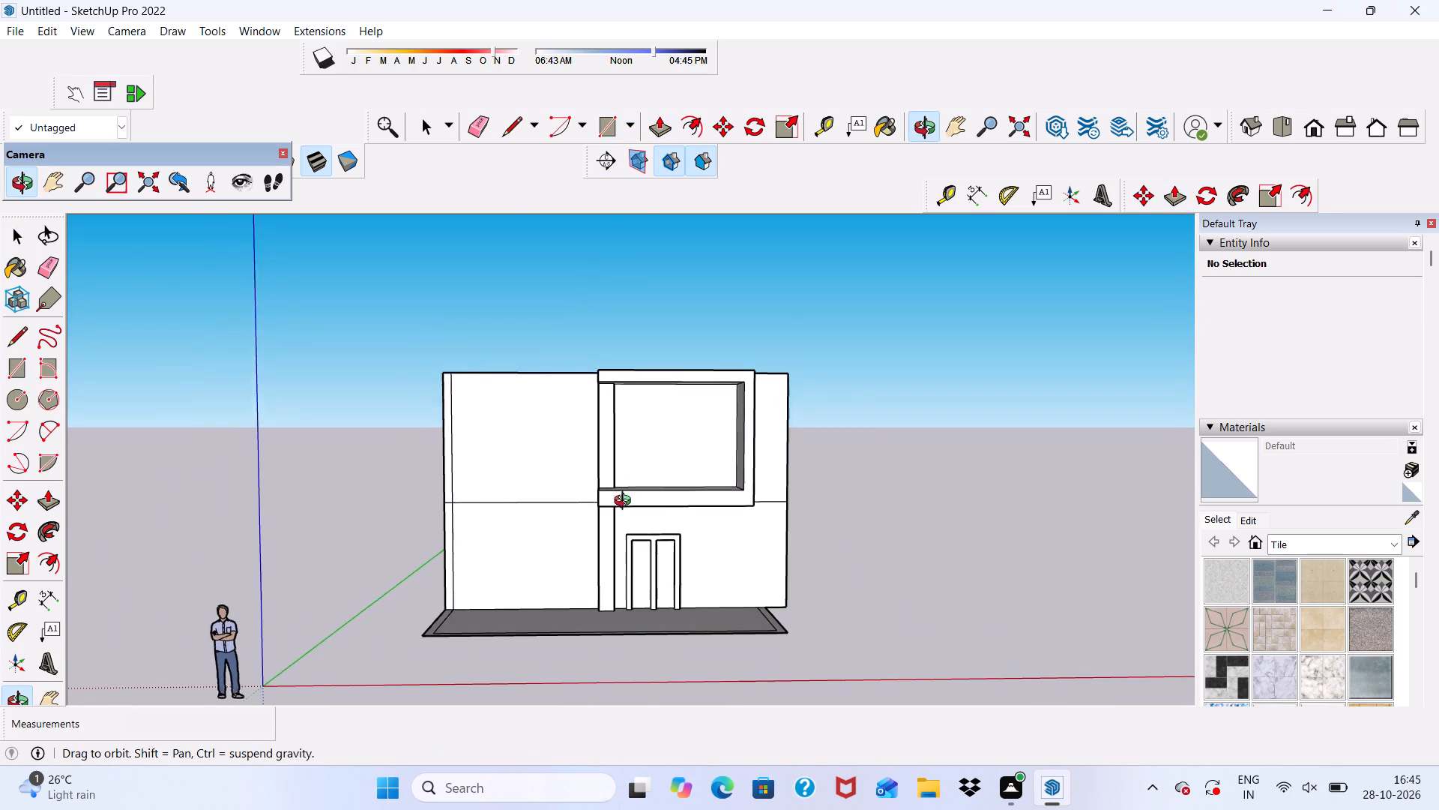
{"action": "middle_click_drag", "start_coordinate": [626, 502], "coordinate": [588, 559]}
{"action": "scroll", "coordinate": [665, 496], "scroll_direction": "up", "scroll_amount": 4}
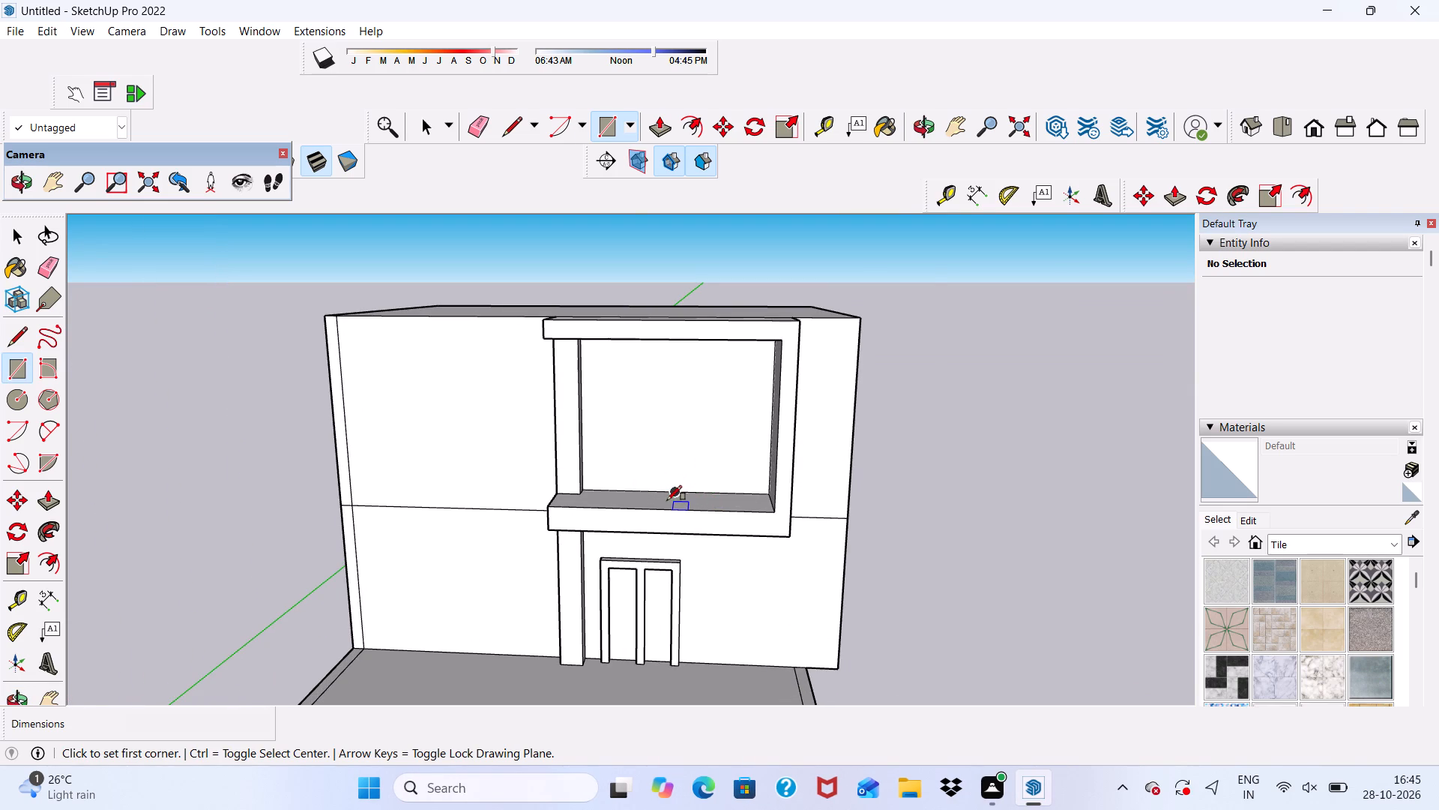
{"action": "scroll", "coordinate": [667, 500], "scroll_direction": "up", "scroll_amount": 3}
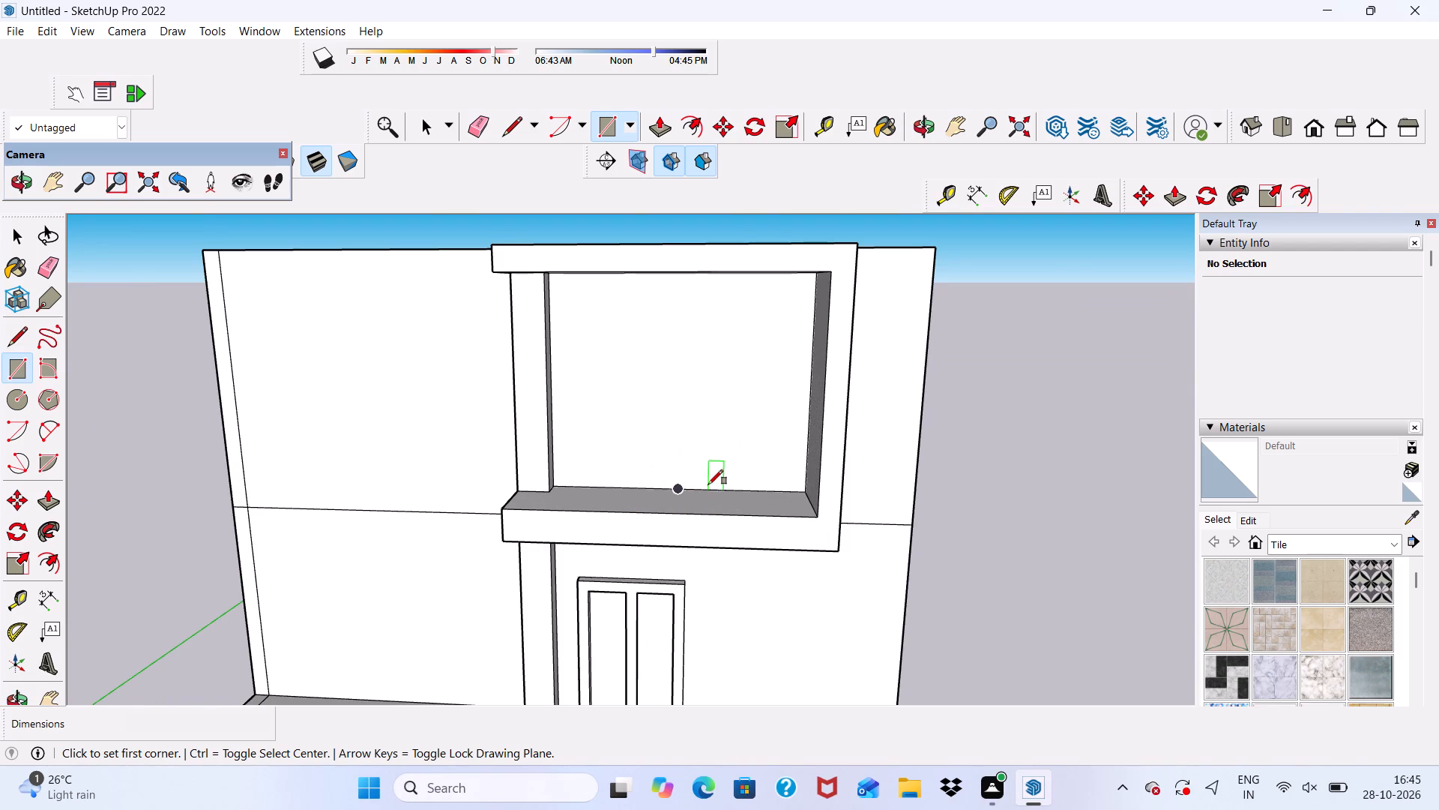
{"action": "left_click", "coordinate": [710, 487]}
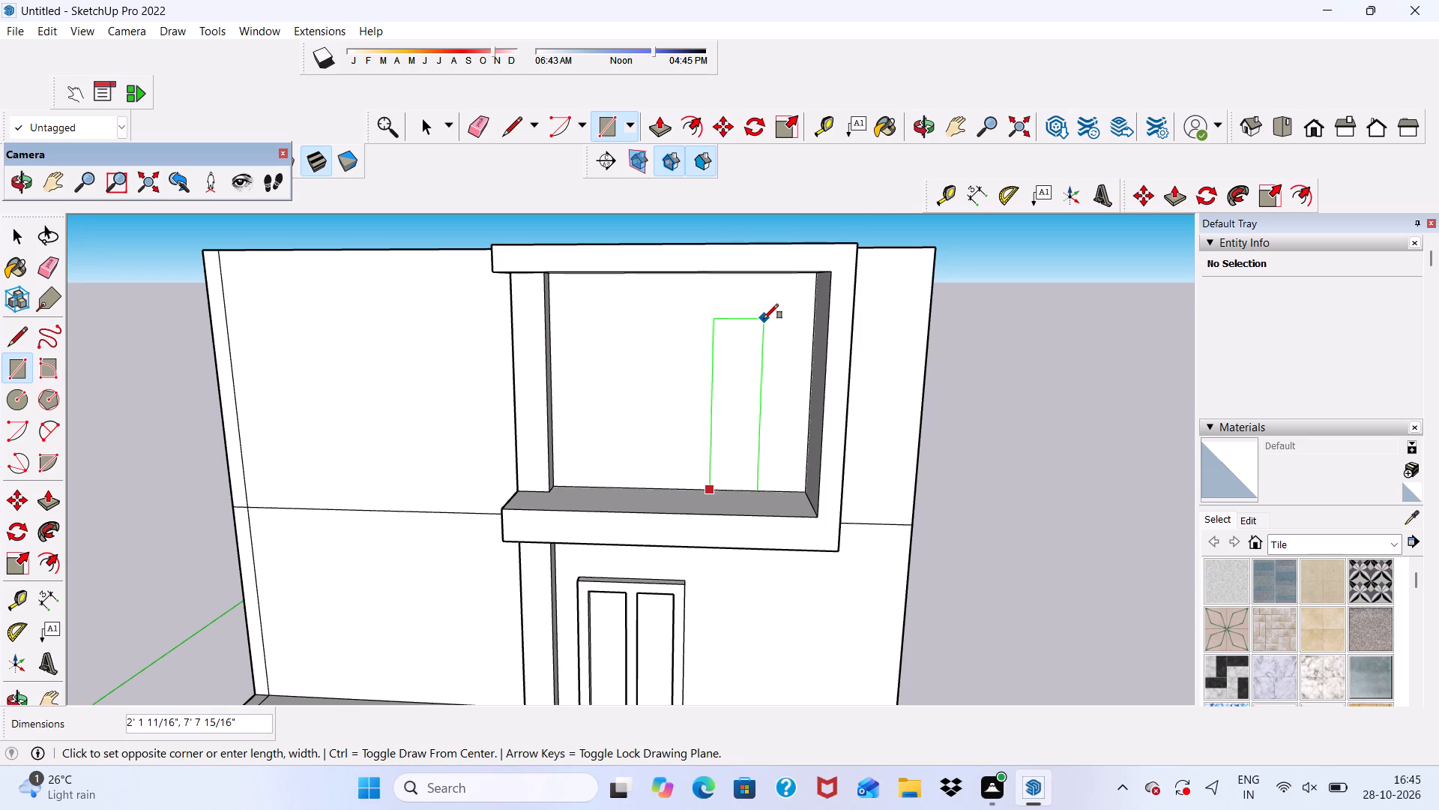
{"action": "key", "text": "2"}
{"action": "key", "text": "apostrophe"}
{"action": "key", "text": "comma"}
{"action": "key", "text": "7"}
{"action": "key", "text": "apostrophe"}
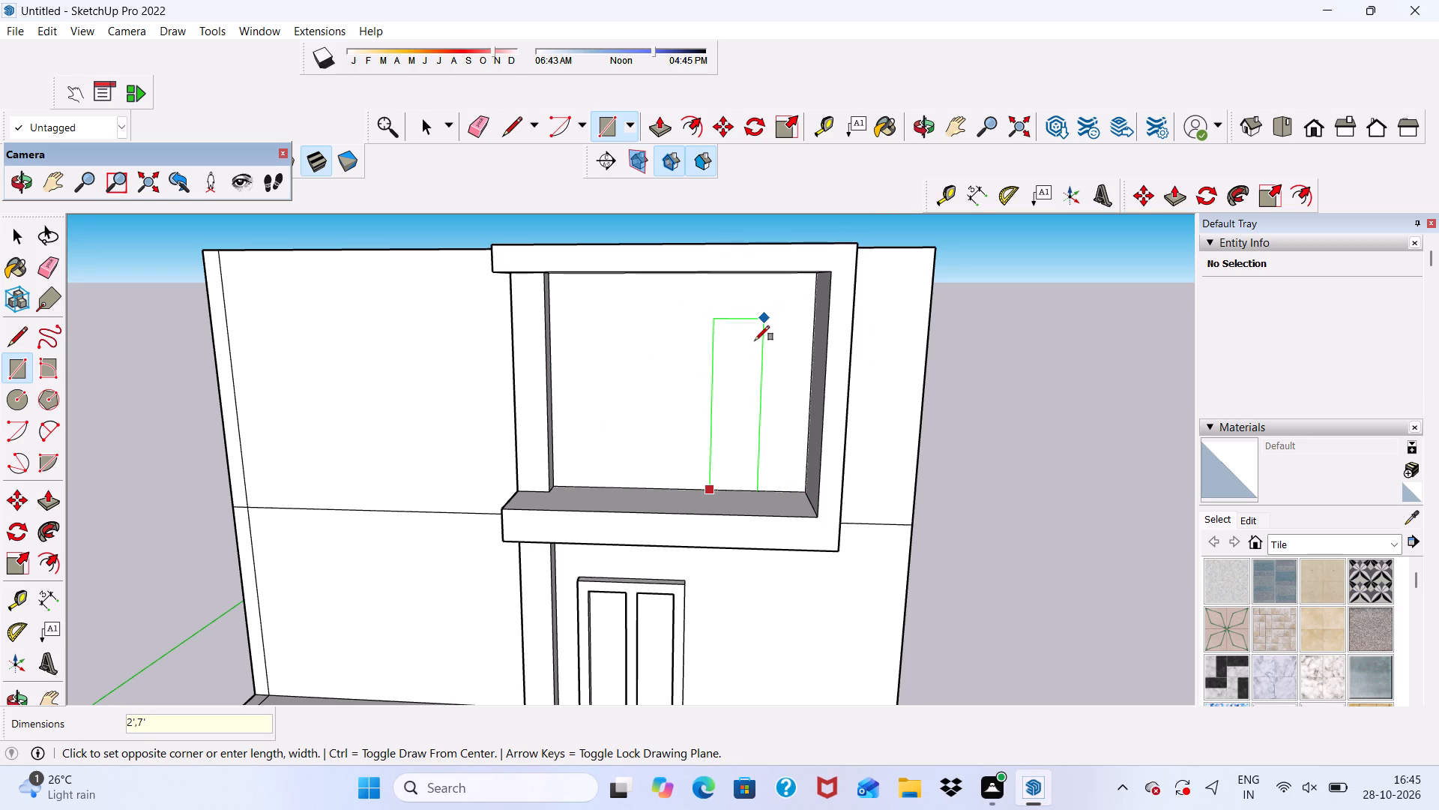
{"action": "key", "text": "Return"}
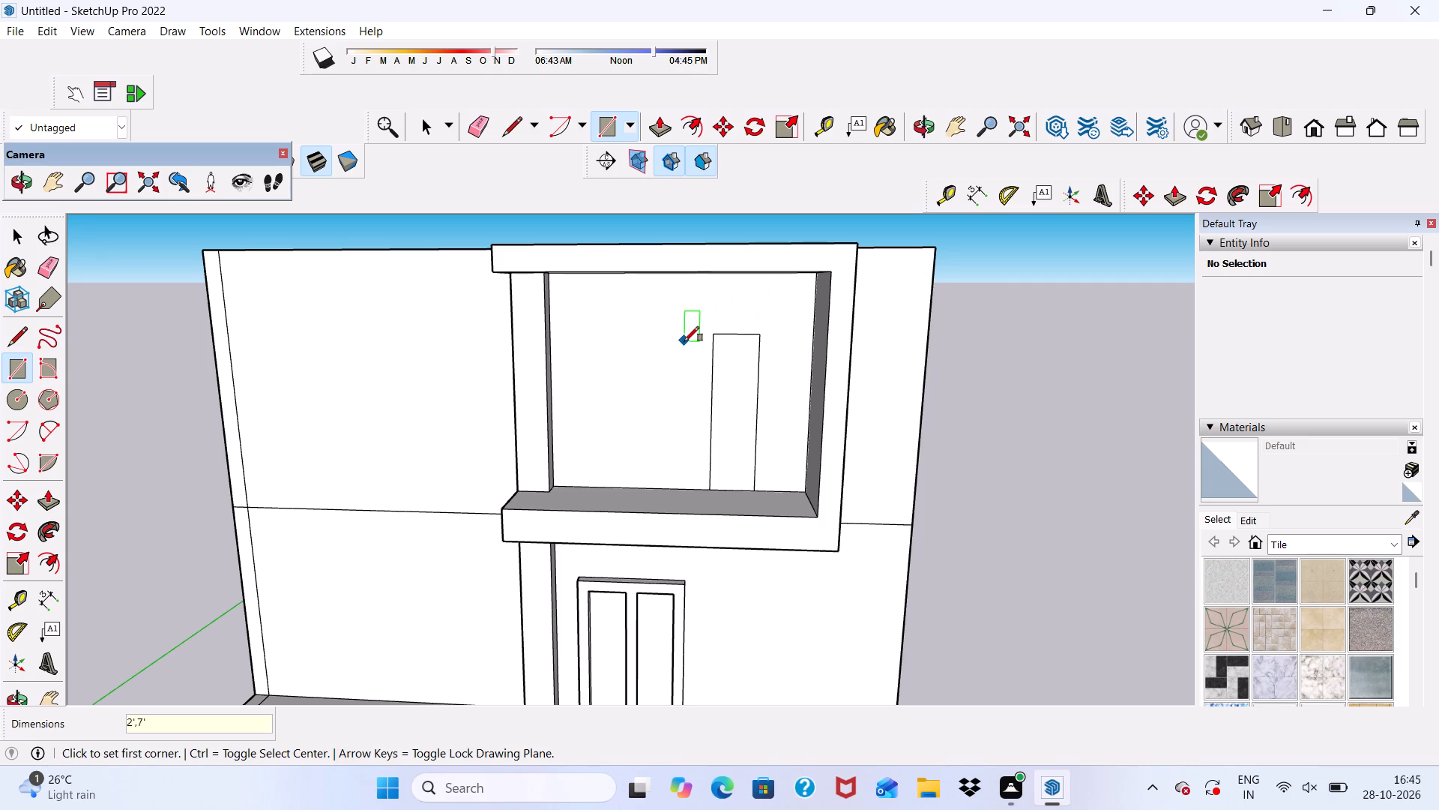
Offset the upper-floor door rectangle's edges outward 6" to outline its frame.
{"action": "scroll", "coordinate": [693, 343], "scroll_direction": "up", "scroll_amount": 4}
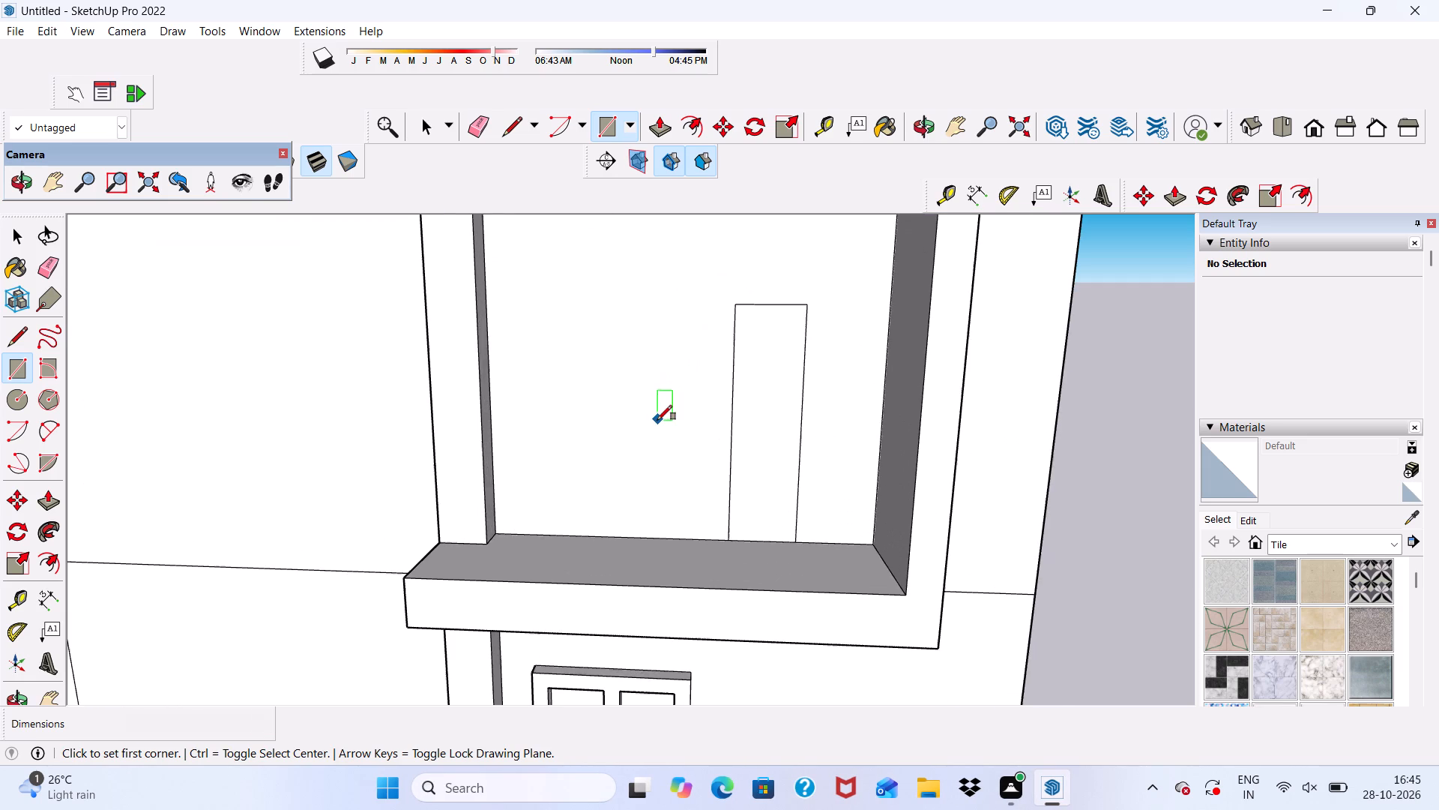
{"action": "scroll", "coordinate": [728, 421], "scroll_direction": "up", "scroll_amount": 5}
{"action": "scroll", "coordinate": [679, 364], "scroll_direction": "down", "scroll_amount": 1}
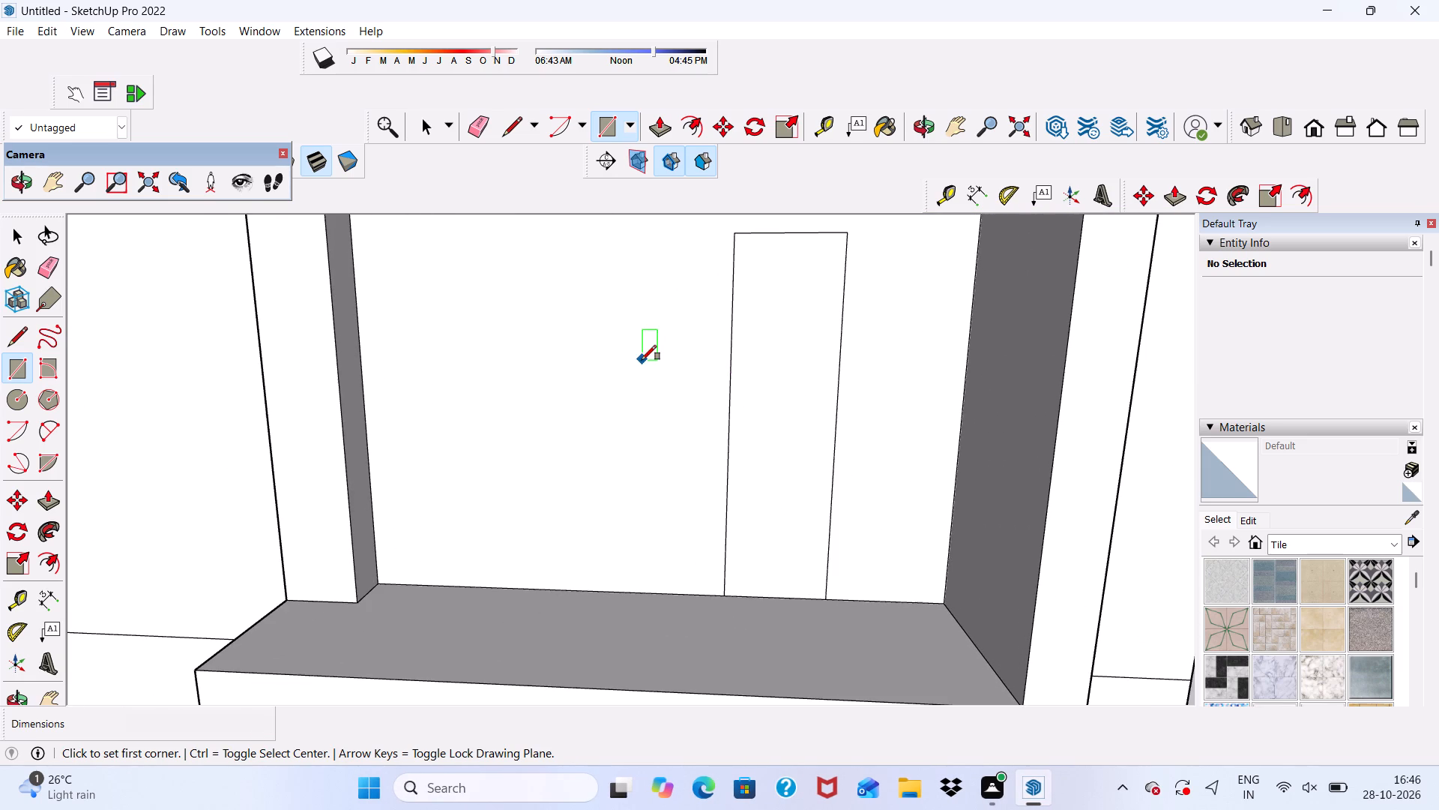
{"action": "left_click", "coordinate": [687, 115]}
{"action": "left_click", "coordinate": [762, 313]}
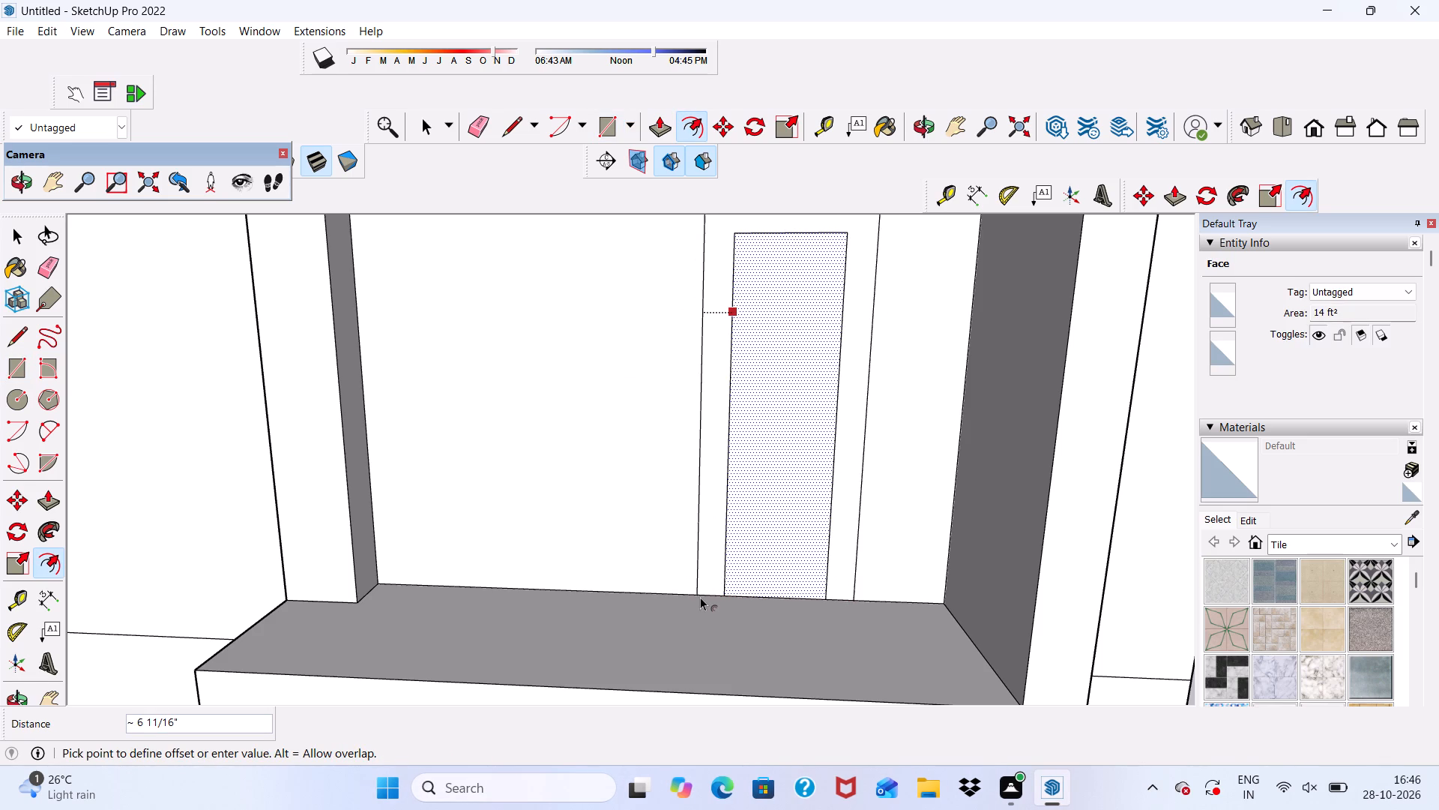
{"action": "key", "text": "6"}
{"action": "key", "text": "shift+quotedbl"}
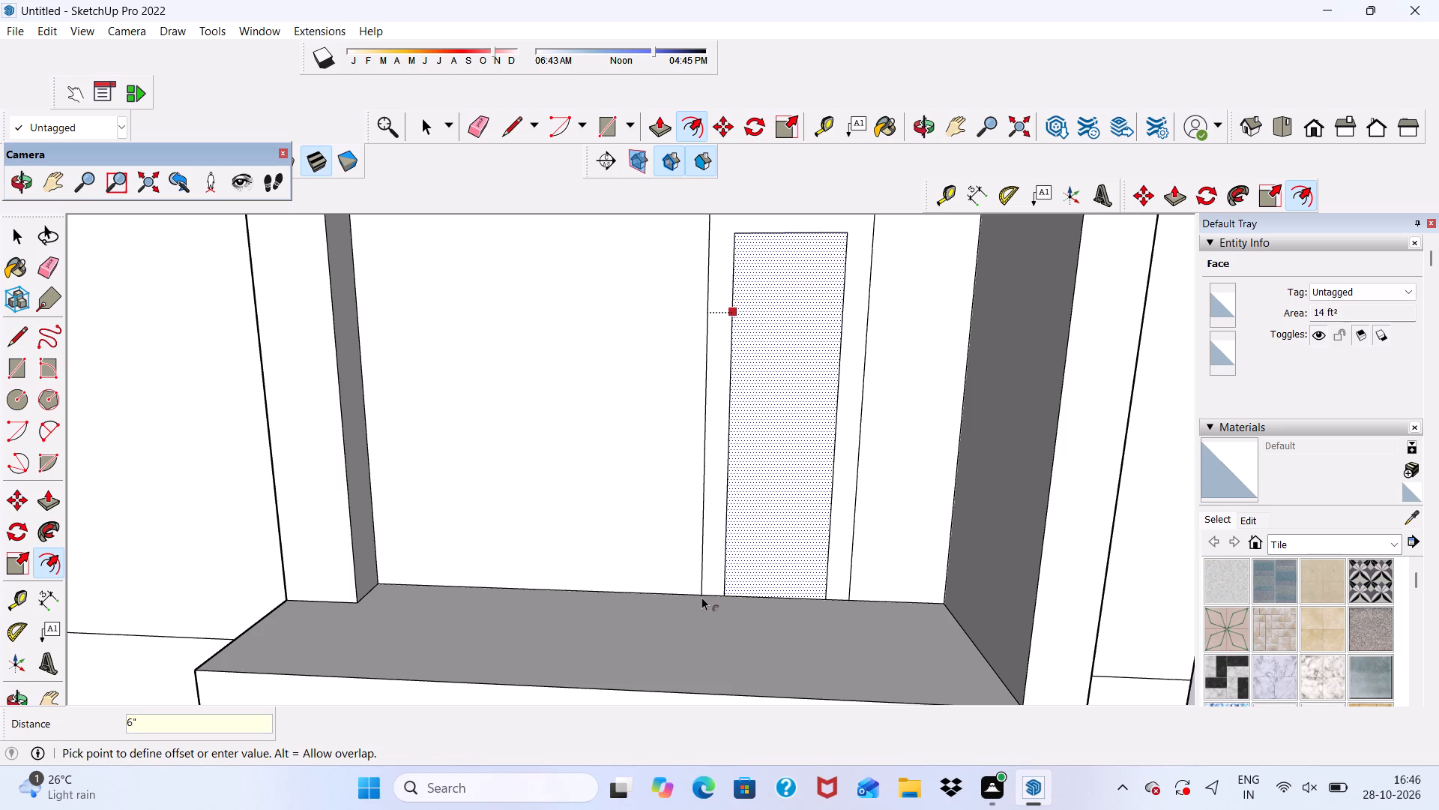
{"action": "key", "text": "Return"}
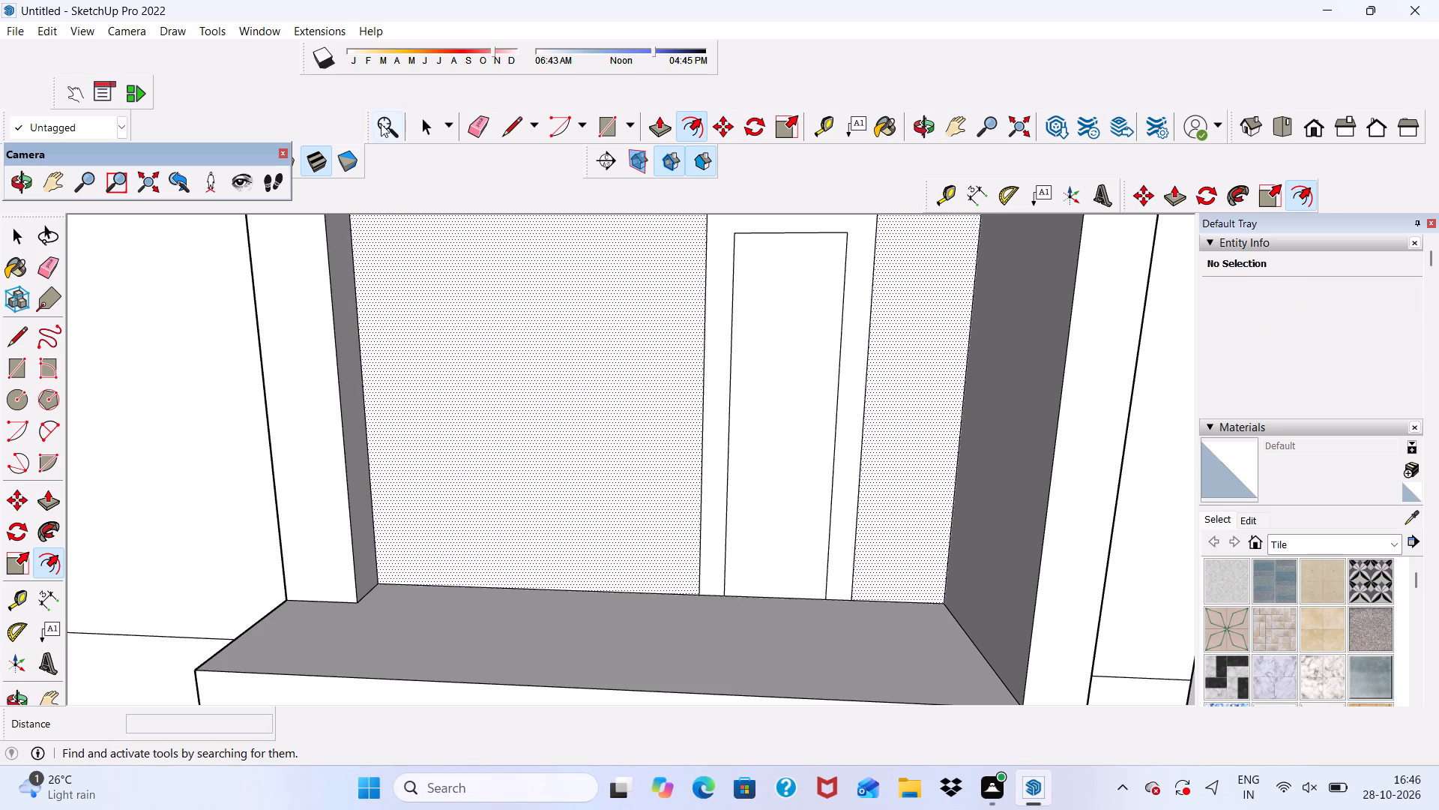
{"action": "scroll", "coordinate": [384, 420], "scroll_direction": "down", "scroll_amount": 5}
{"action": "key", "text": "space"}
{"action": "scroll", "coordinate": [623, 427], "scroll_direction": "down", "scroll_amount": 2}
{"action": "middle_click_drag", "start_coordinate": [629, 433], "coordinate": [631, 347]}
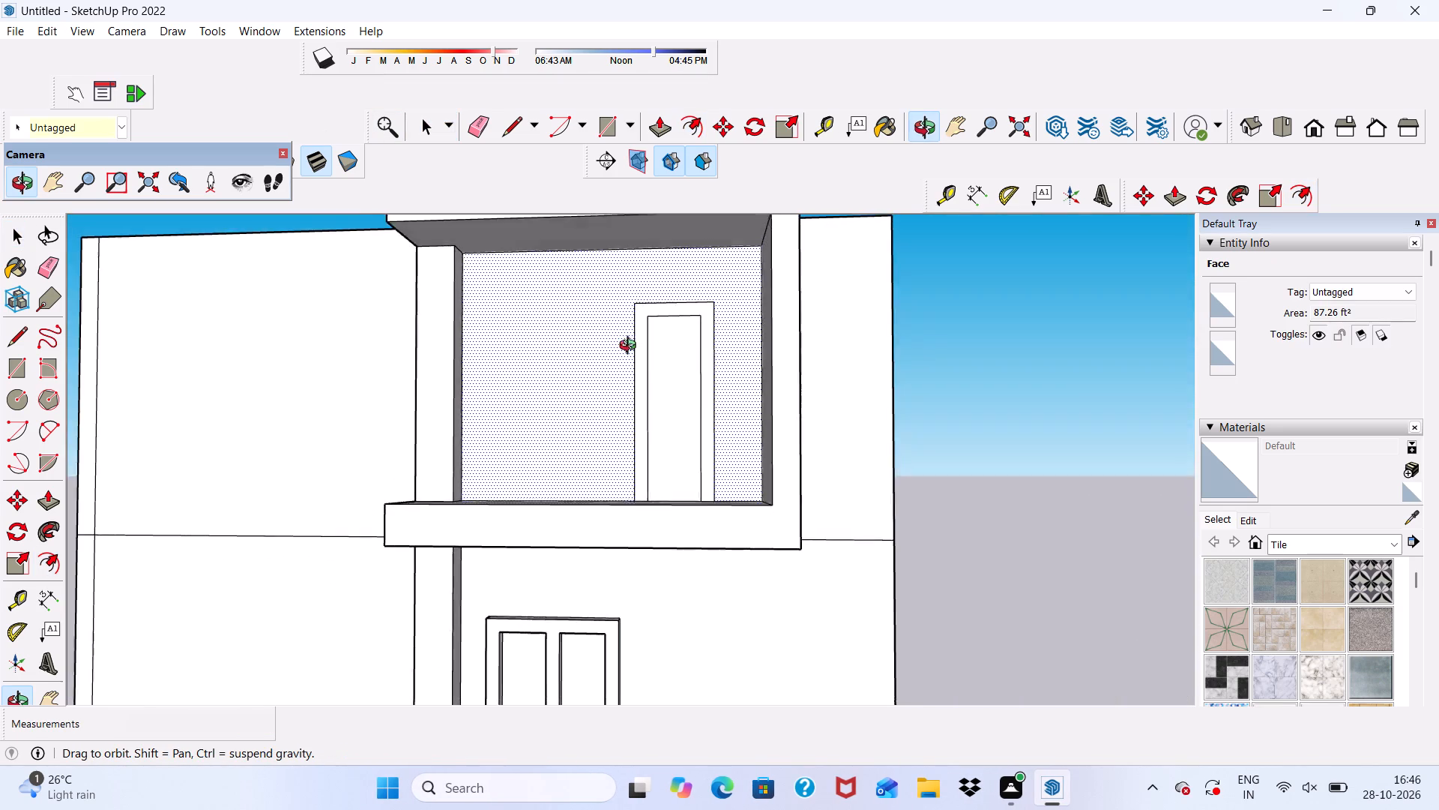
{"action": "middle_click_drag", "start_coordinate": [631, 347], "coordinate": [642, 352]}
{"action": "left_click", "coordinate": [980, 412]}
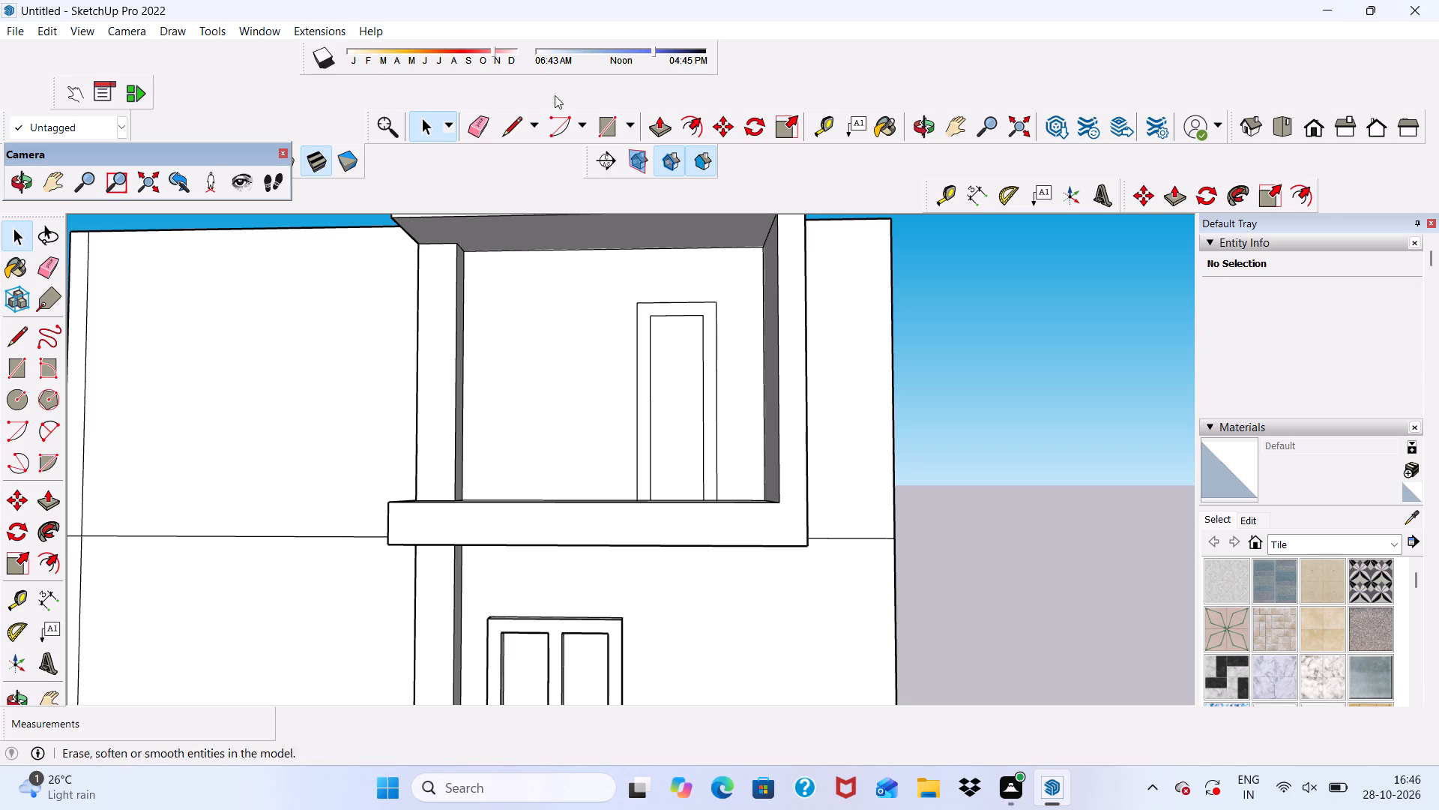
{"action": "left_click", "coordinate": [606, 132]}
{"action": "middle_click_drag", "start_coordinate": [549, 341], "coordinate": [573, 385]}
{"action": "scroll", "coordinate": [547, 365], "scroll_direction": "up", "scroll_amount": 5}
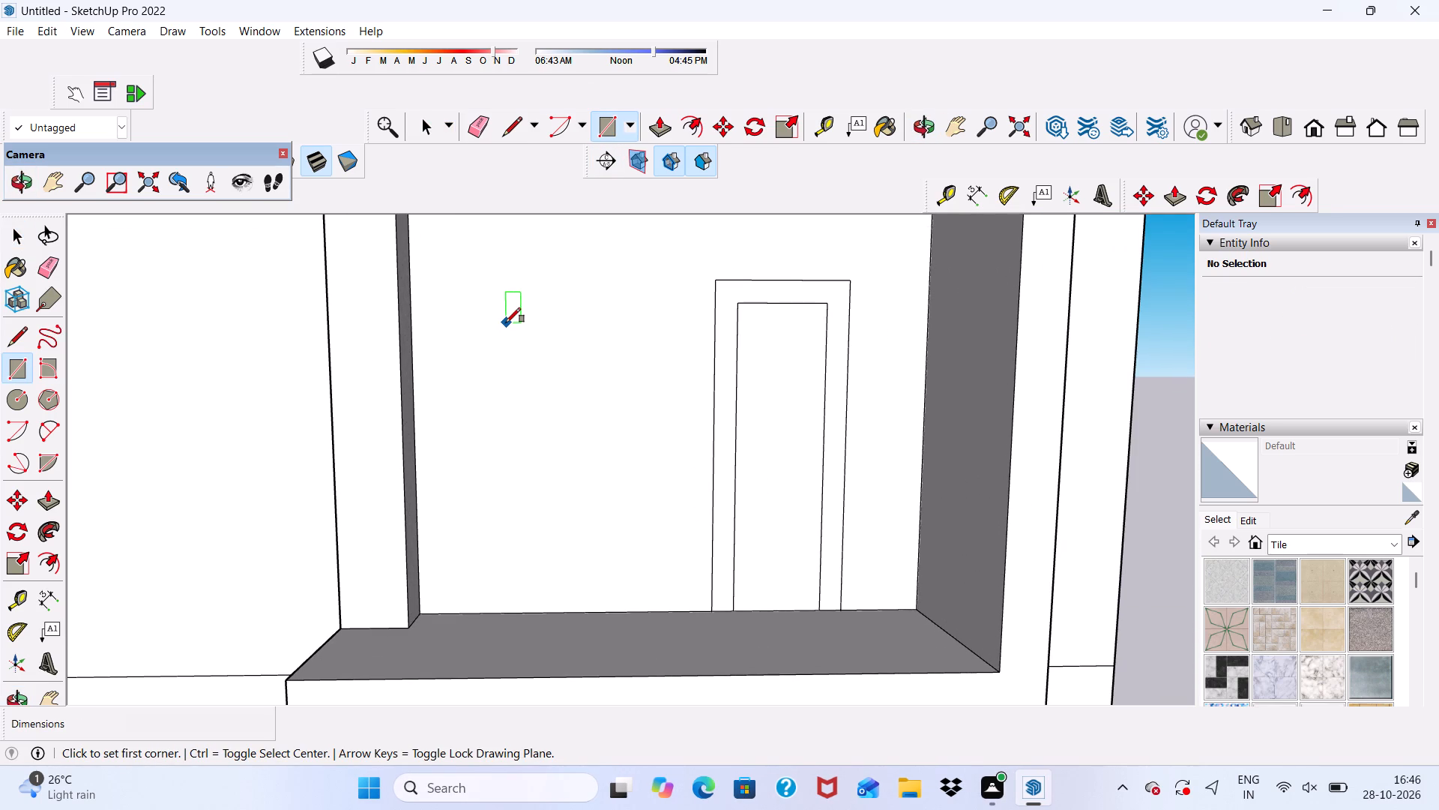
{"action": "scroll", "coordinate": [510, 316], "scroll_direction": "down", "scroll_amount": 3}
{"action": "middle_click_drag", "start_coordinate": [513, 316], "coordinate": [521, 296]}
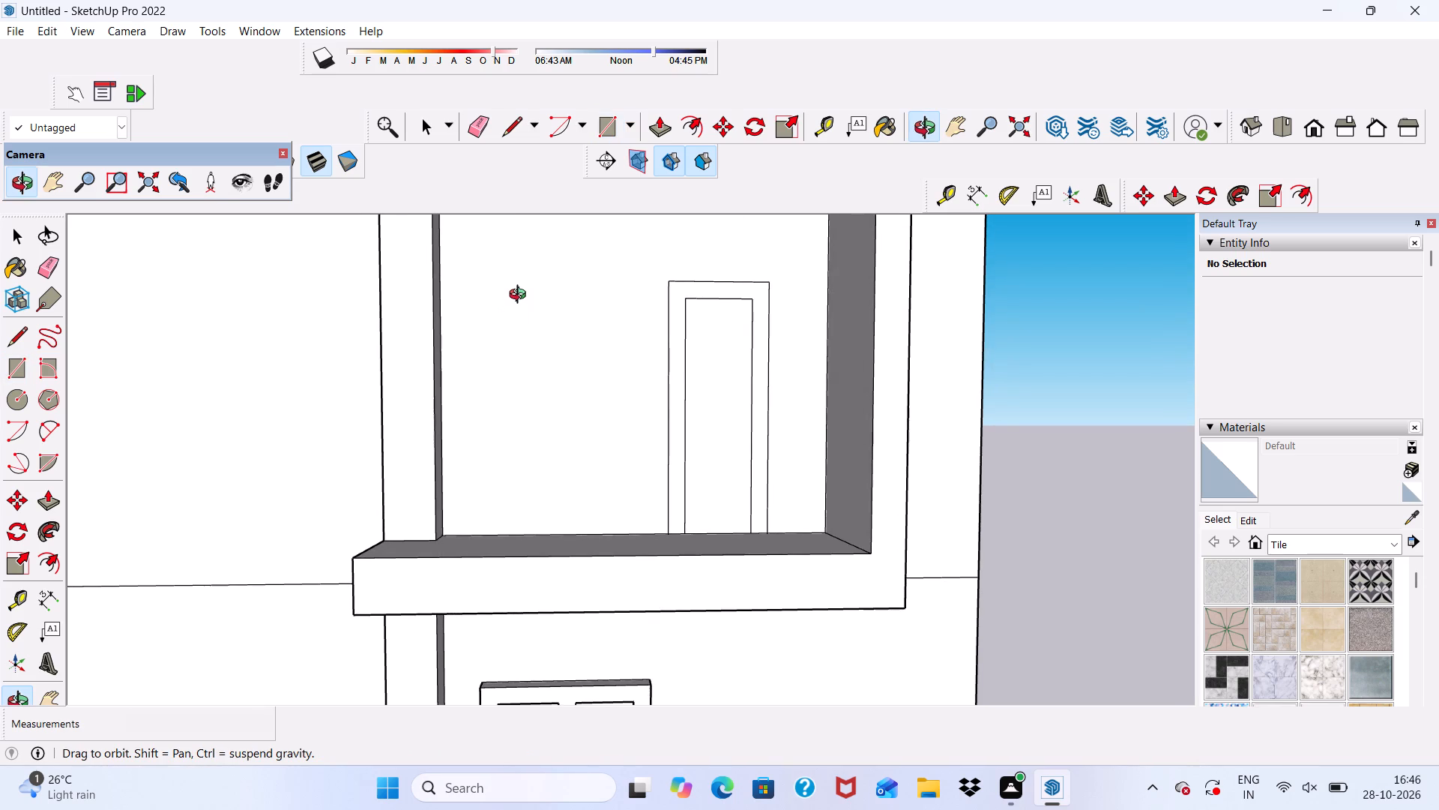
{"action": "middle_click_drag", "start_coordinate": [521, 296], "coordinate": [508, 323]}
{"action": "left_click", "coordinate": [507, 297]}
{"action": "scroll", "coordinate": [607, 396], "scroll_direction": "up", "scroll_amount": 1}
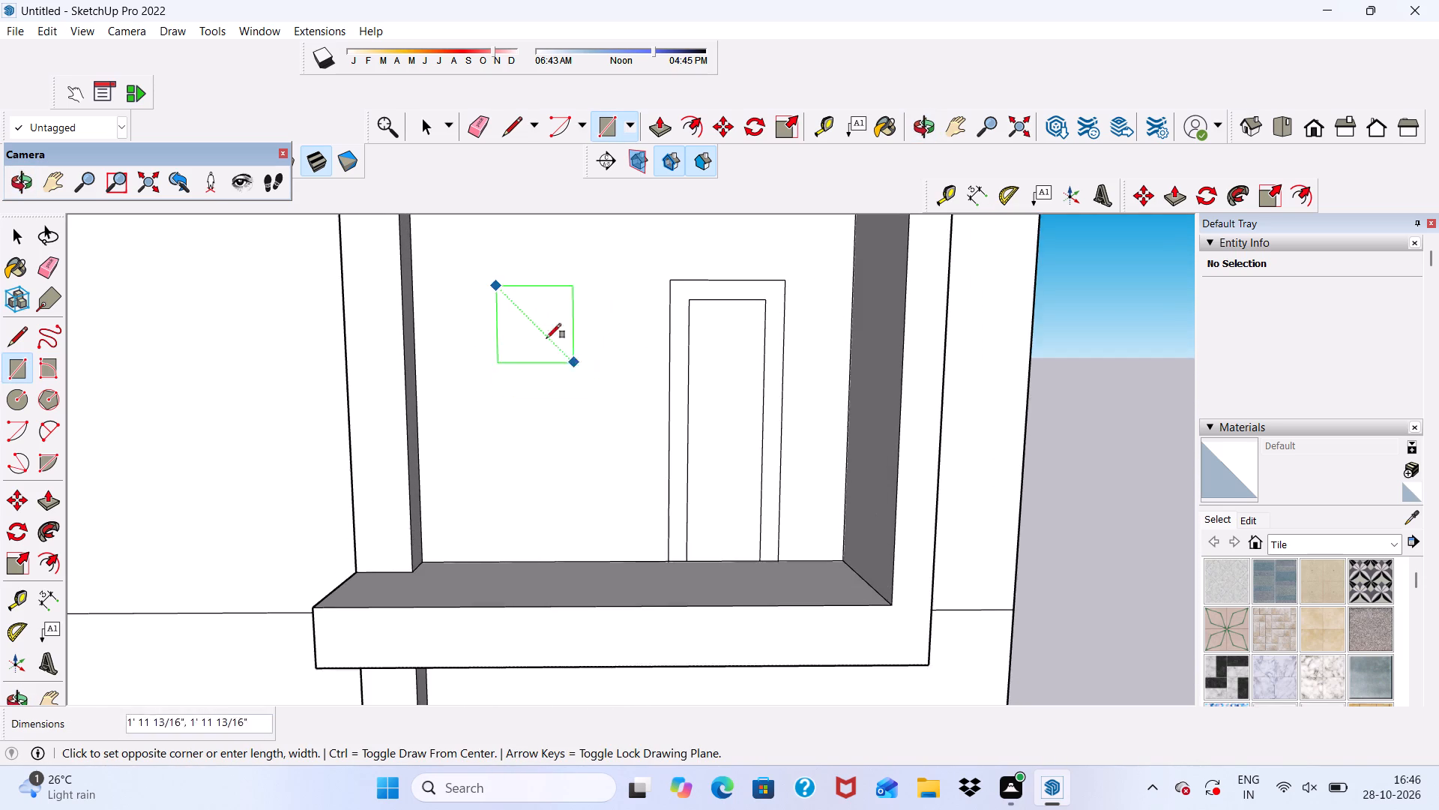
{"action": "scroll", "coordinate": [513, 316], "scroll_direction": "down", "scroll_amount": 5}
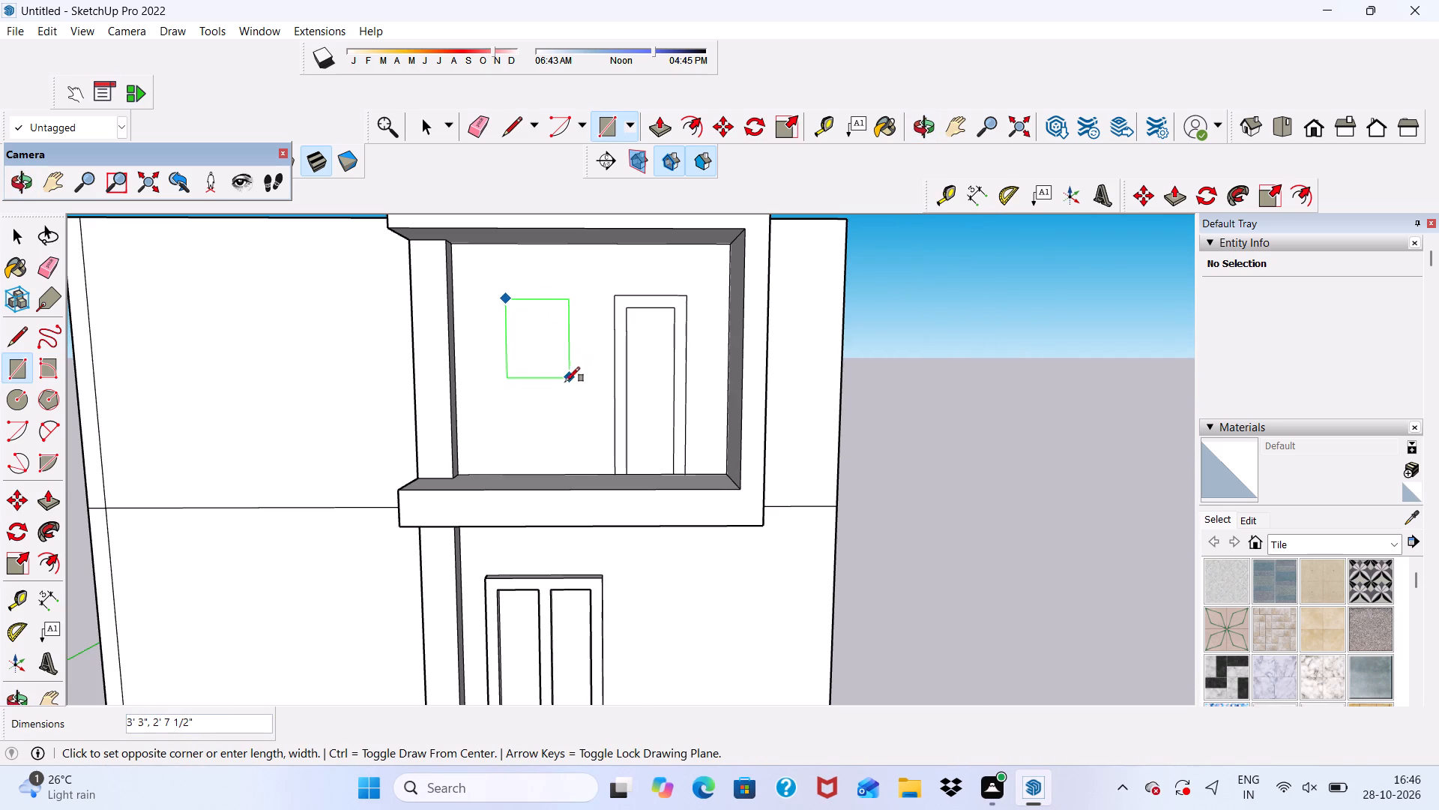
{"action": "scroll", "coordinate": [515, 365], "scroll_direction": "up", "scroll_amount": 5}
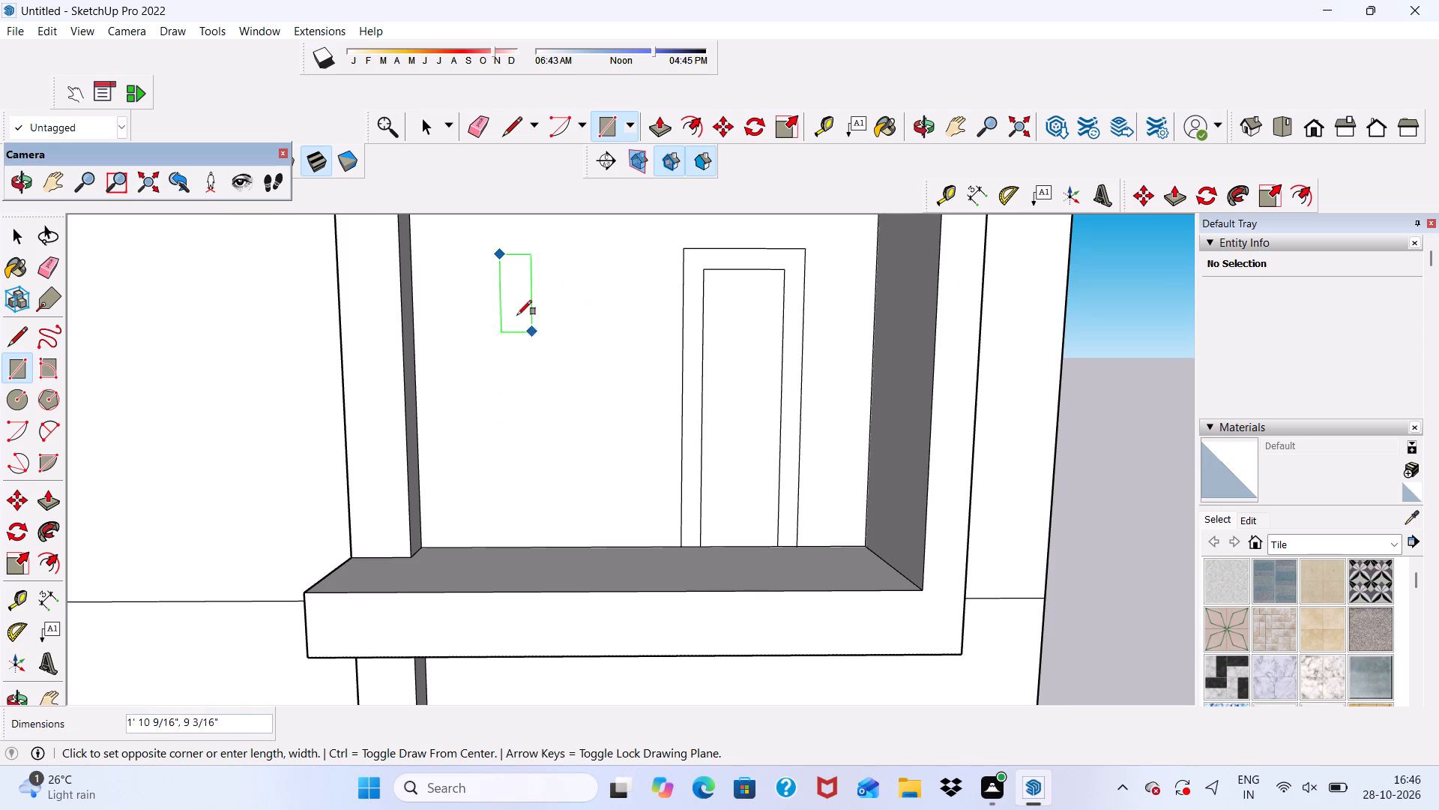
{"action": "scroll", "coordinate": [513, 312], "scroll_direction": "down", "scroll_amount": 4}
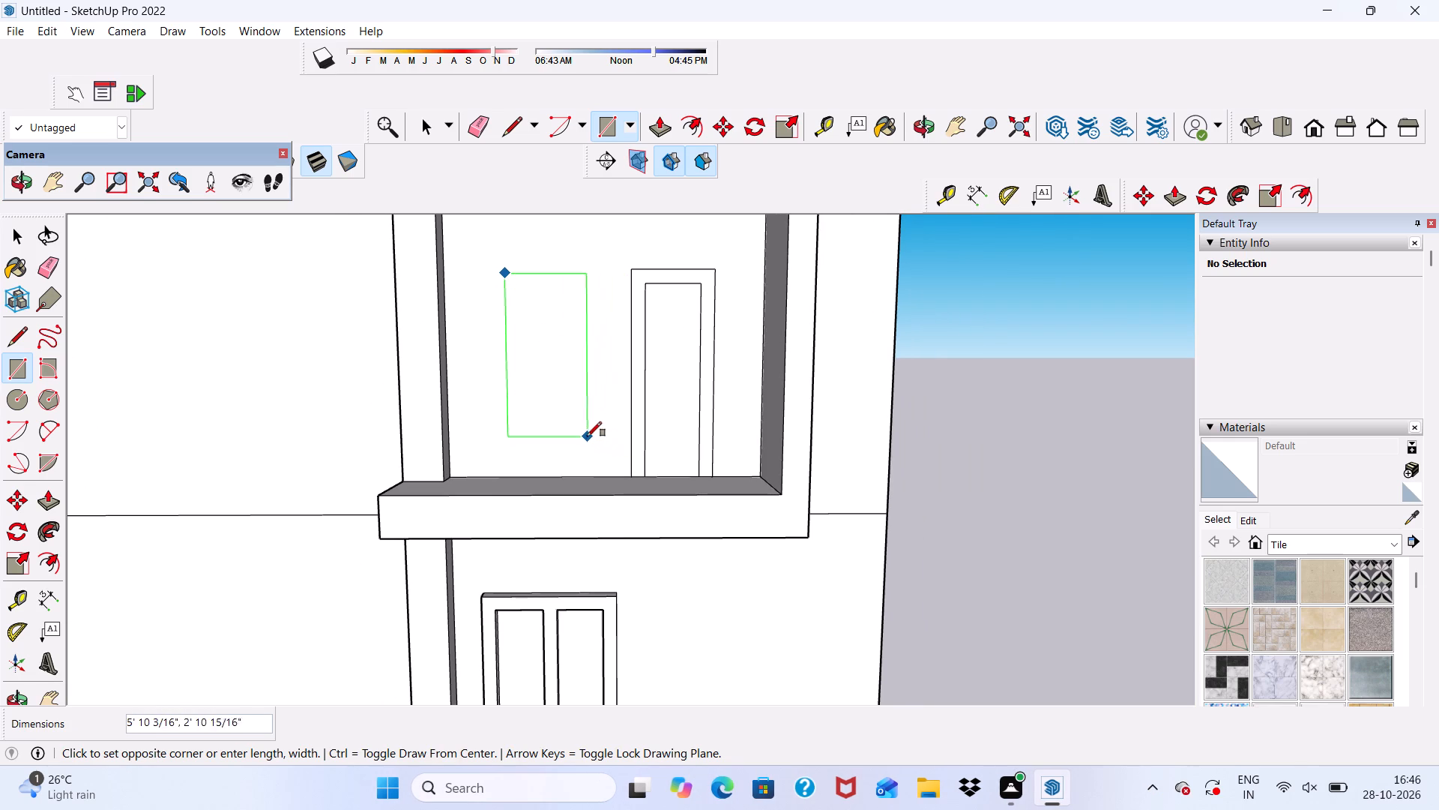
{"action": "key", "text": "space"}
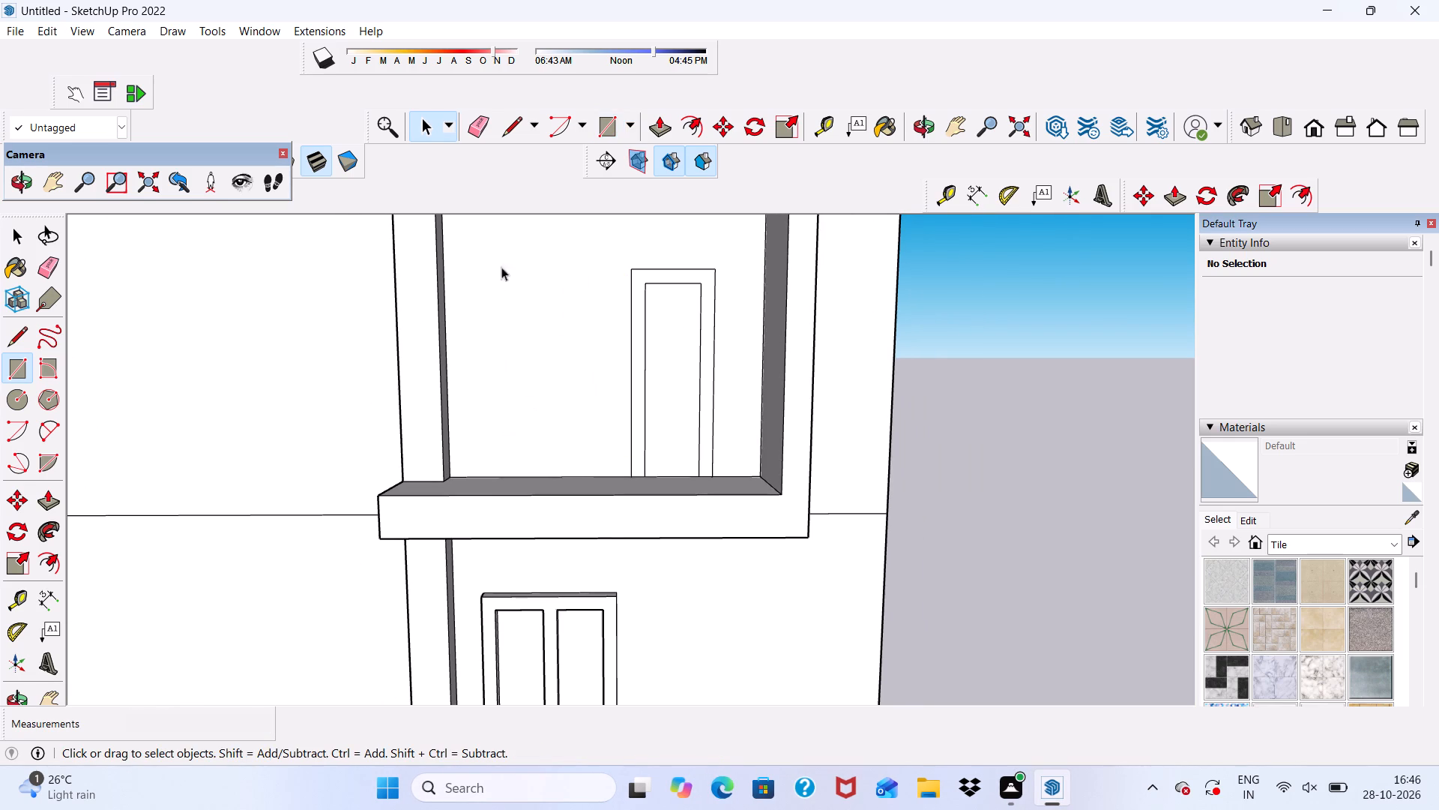
Draw a window rectangle about 4' wide by 4' 9" high on the upper wall between the pillar and the door.
{"action": "left_click", "coordinate": [601, 119]}
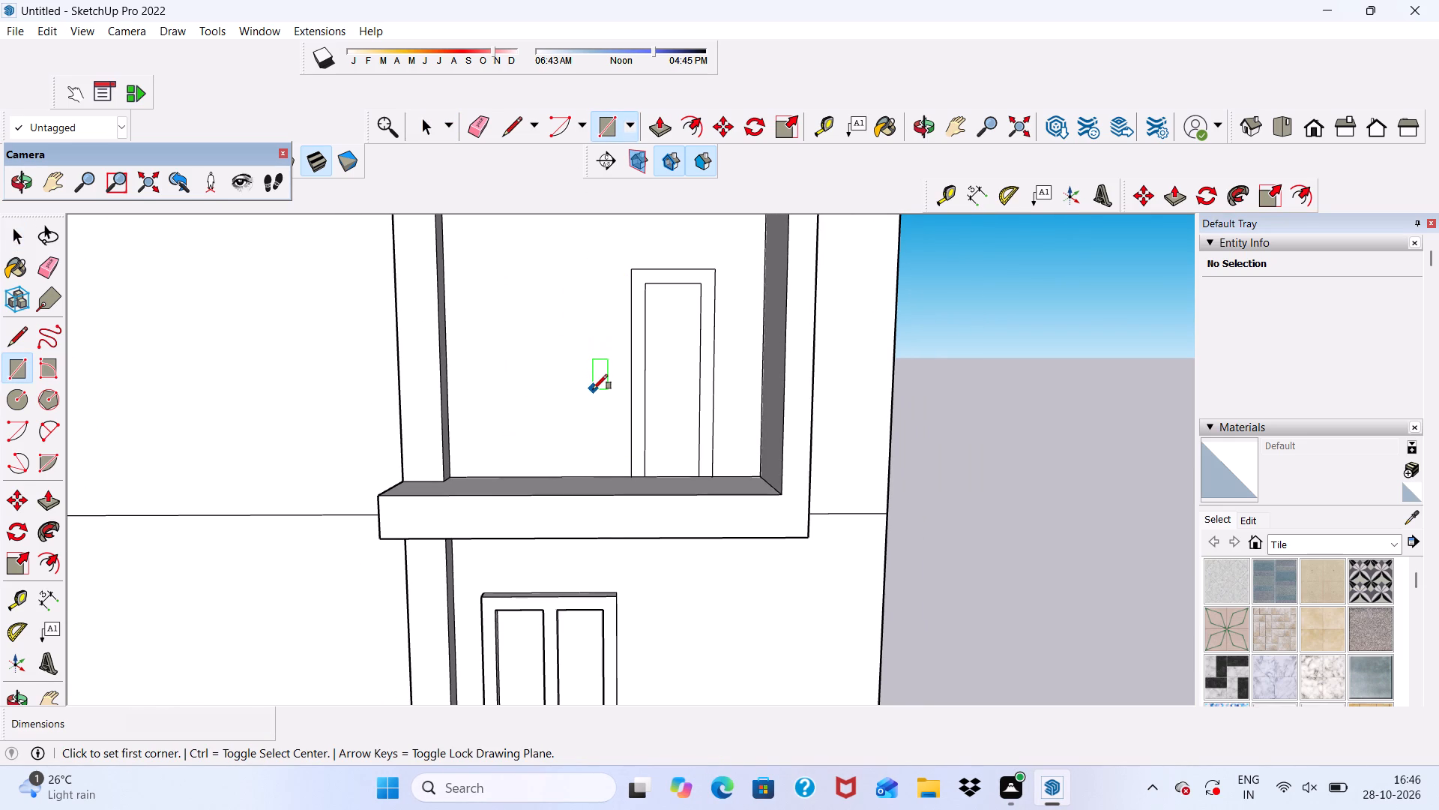
{"action": "left_click", "coordinate": [593, 388]}
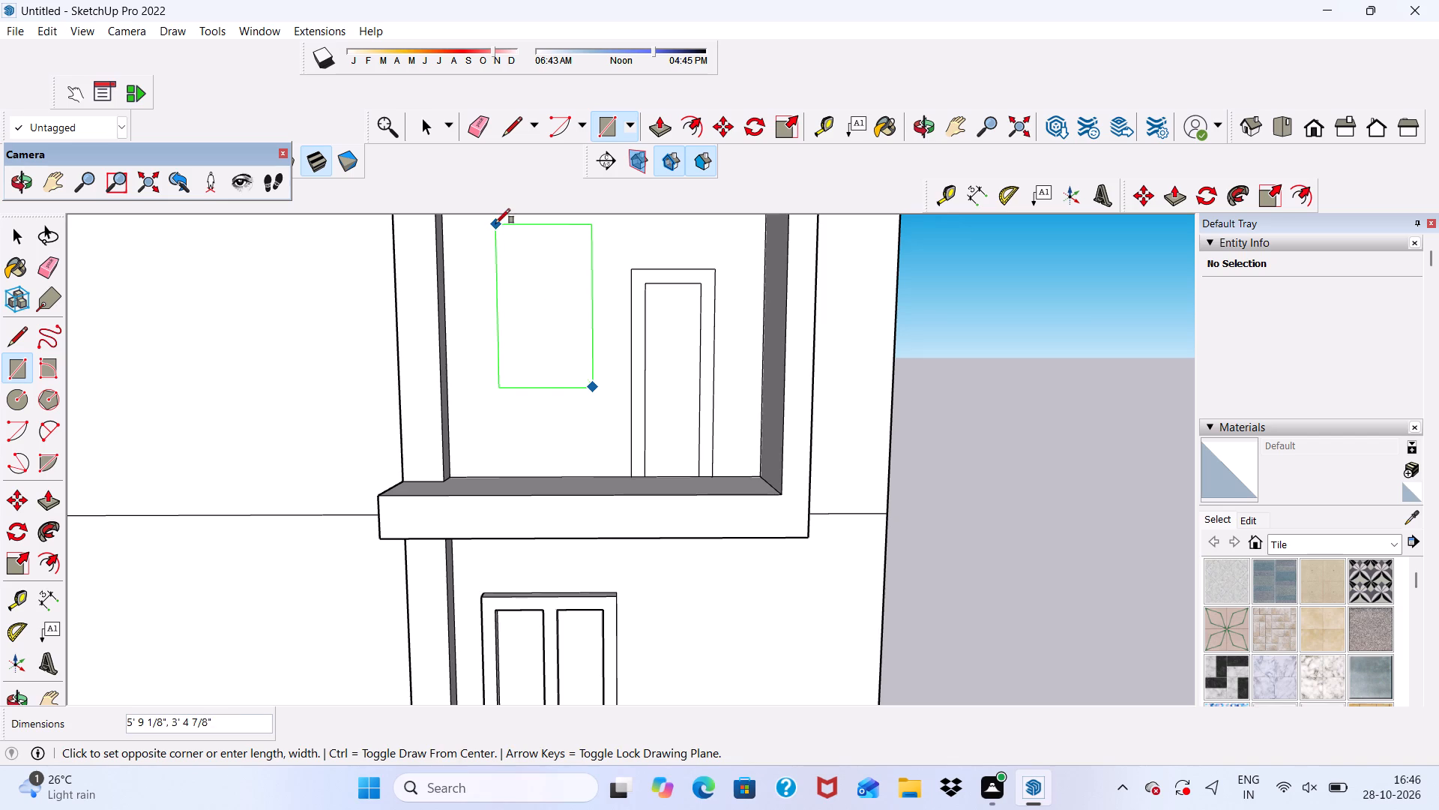
{"action": "scroll", "coordinate": [496, 221], "scroll_direction": "up", "scroll_amount": 4}
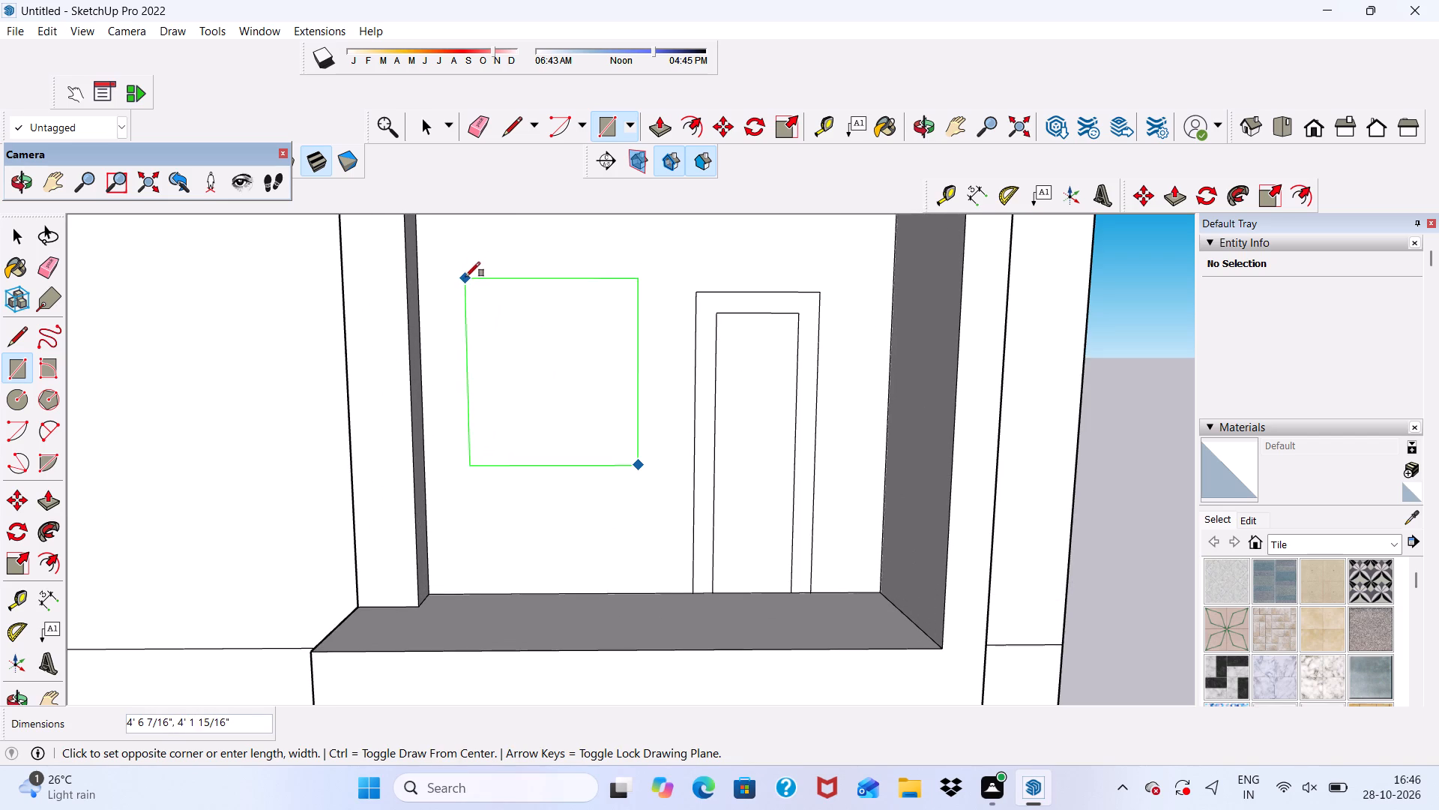
{"action": "left_click", "coordinate": [471, 270]}
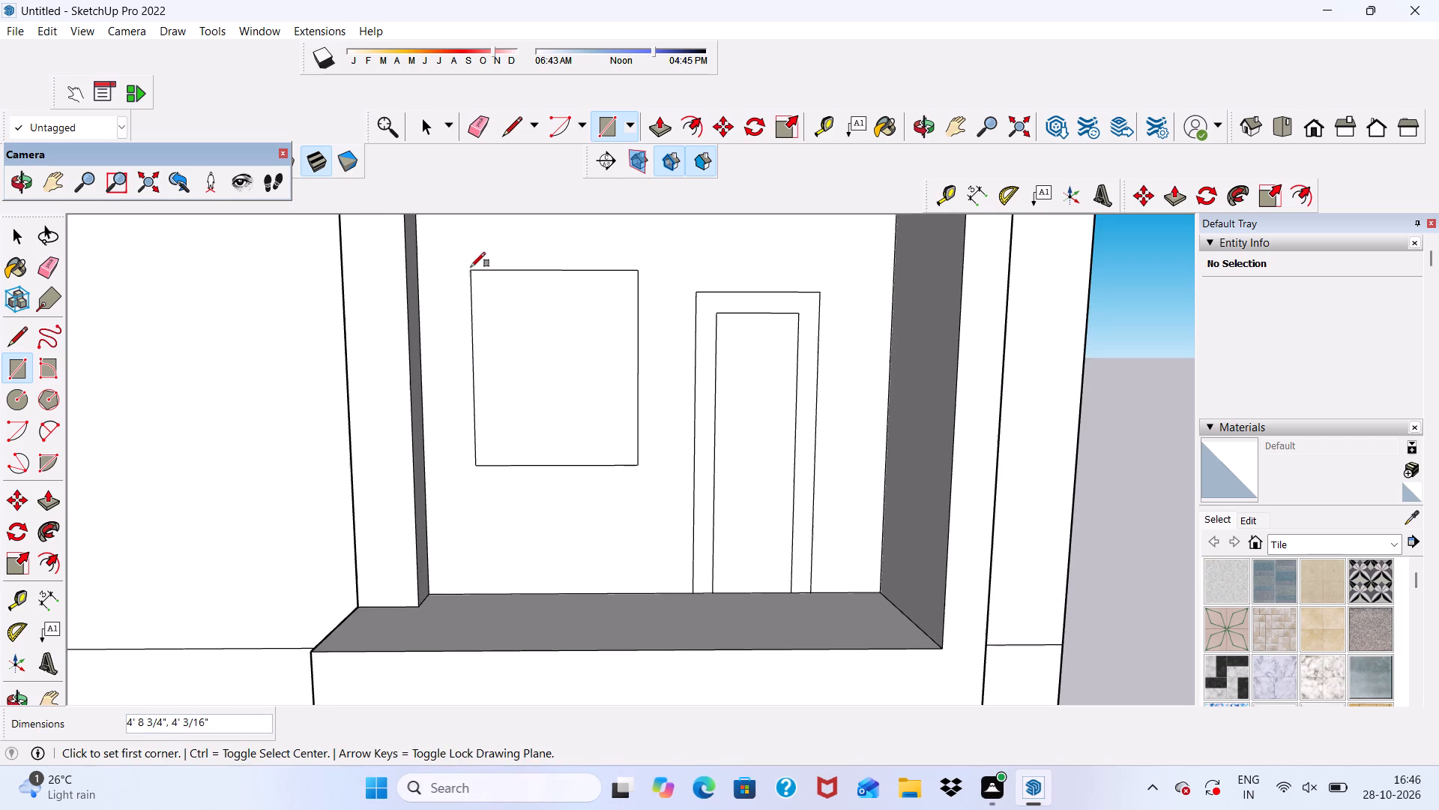
Offset the window rectangle's edges outward 6" to outline its frame.
{"action": "left_click", "coordinate": [696, 119]}
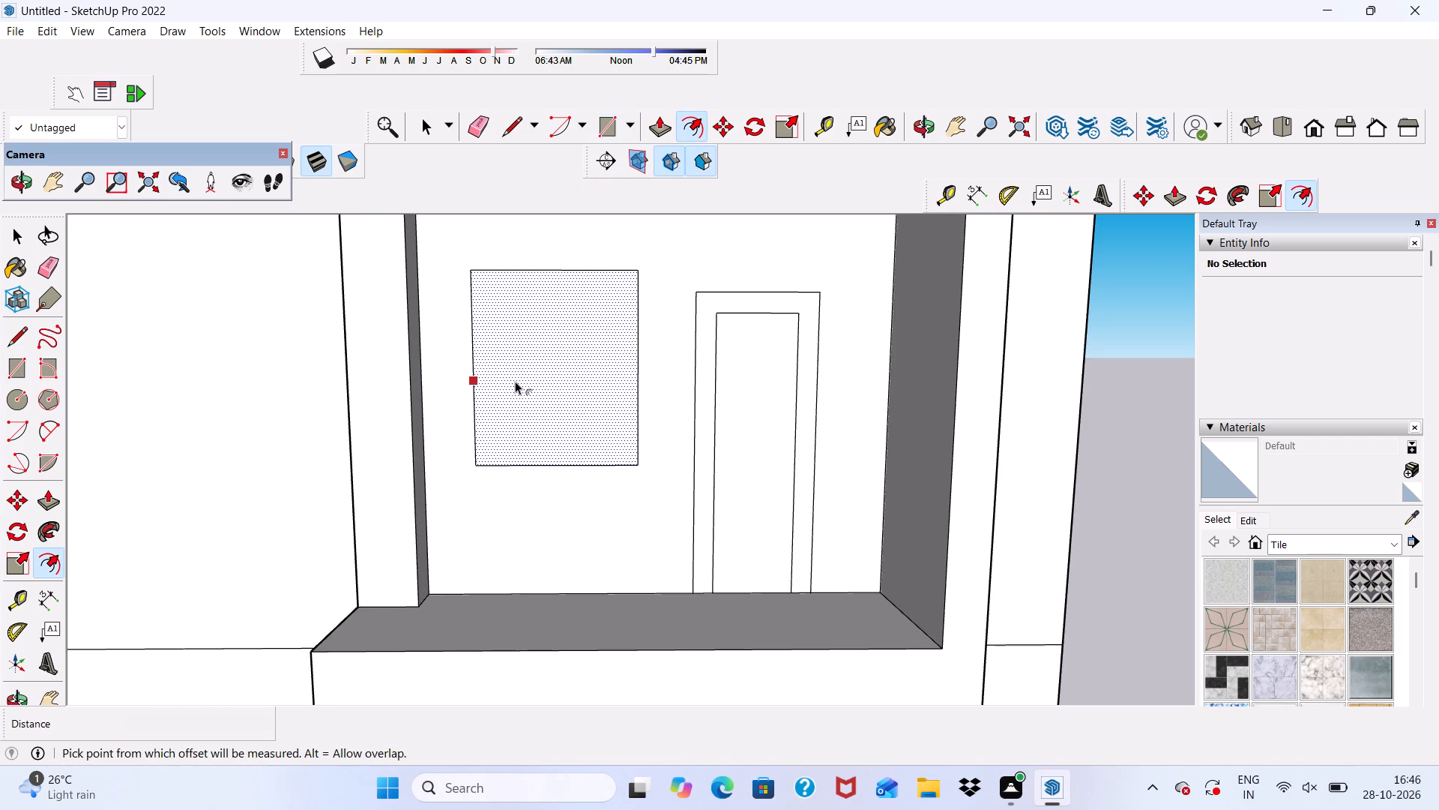
{"action": "left_click", "coordinate": [513, 380]}
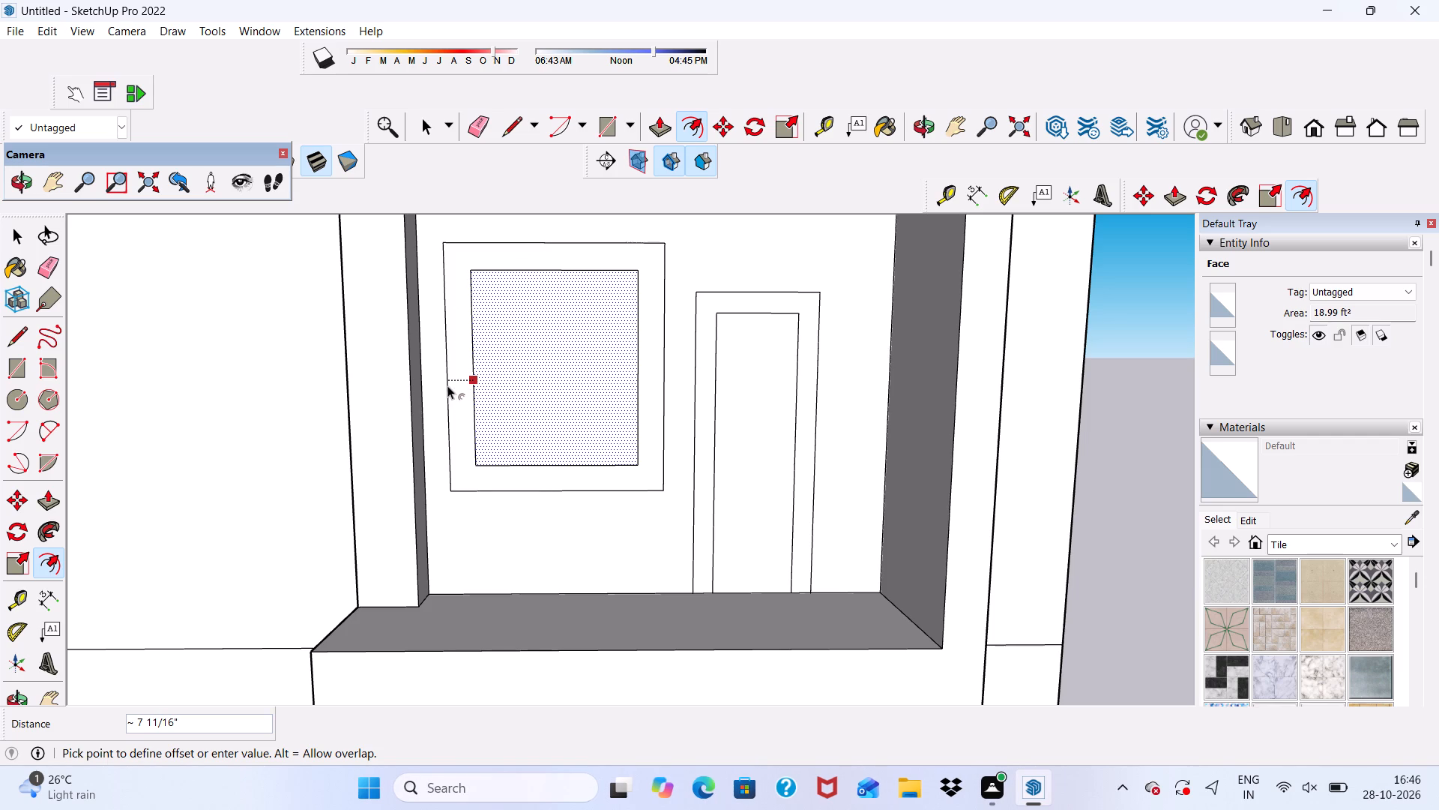
{"action": "key", "text": "6"}
{"action": "key", "text": "shift+quotedbl"}
{"action": "key", "text": "Return"}
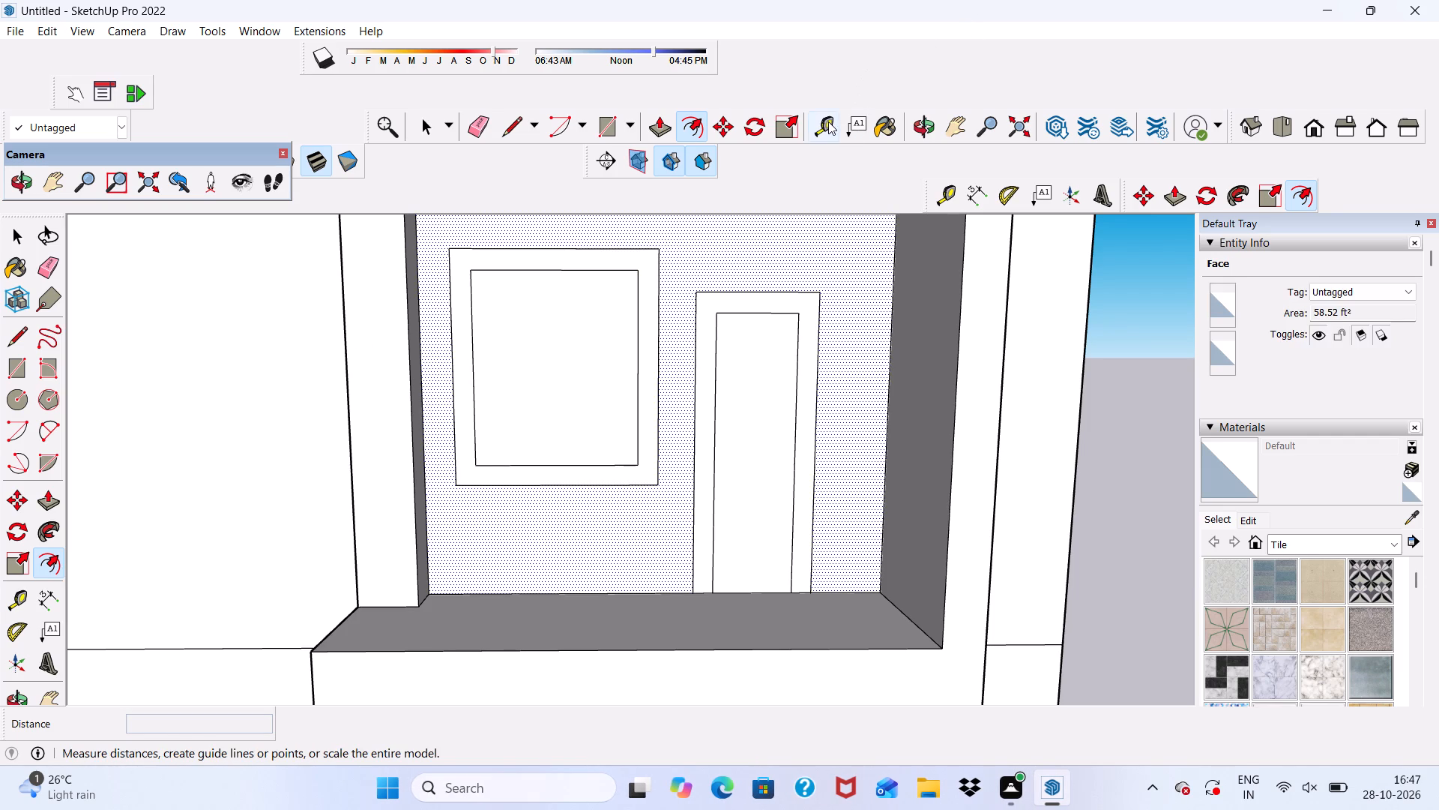
Place a vertical Tape Measure guide through the middle of the window, about 2' from its inner side edge.
{"action": "left_click", "coordinate": [828, 121]}
{"action": "left_click", "coordinate": [473, 328]}
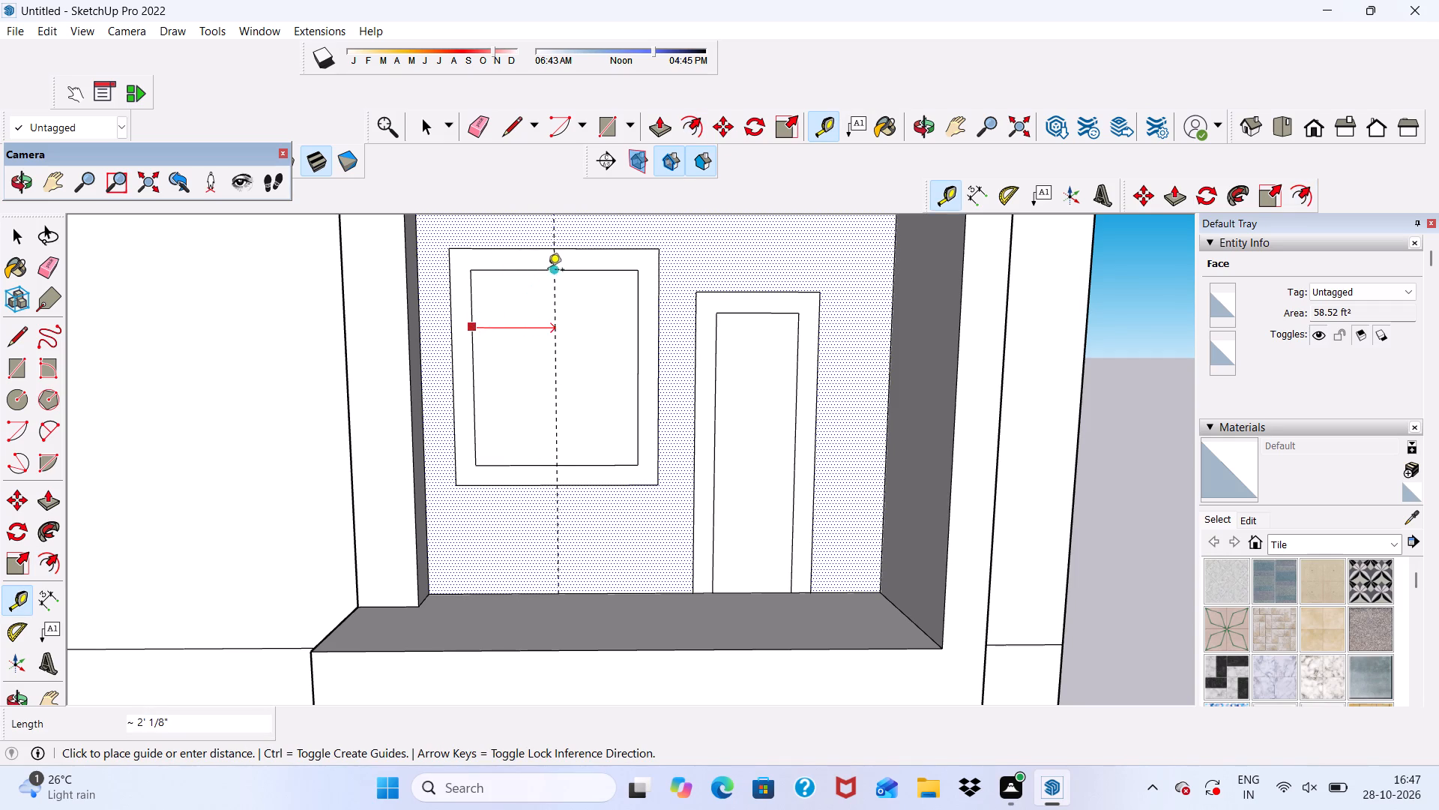
{"action": "left_click", "coordinate": [557, 271]}
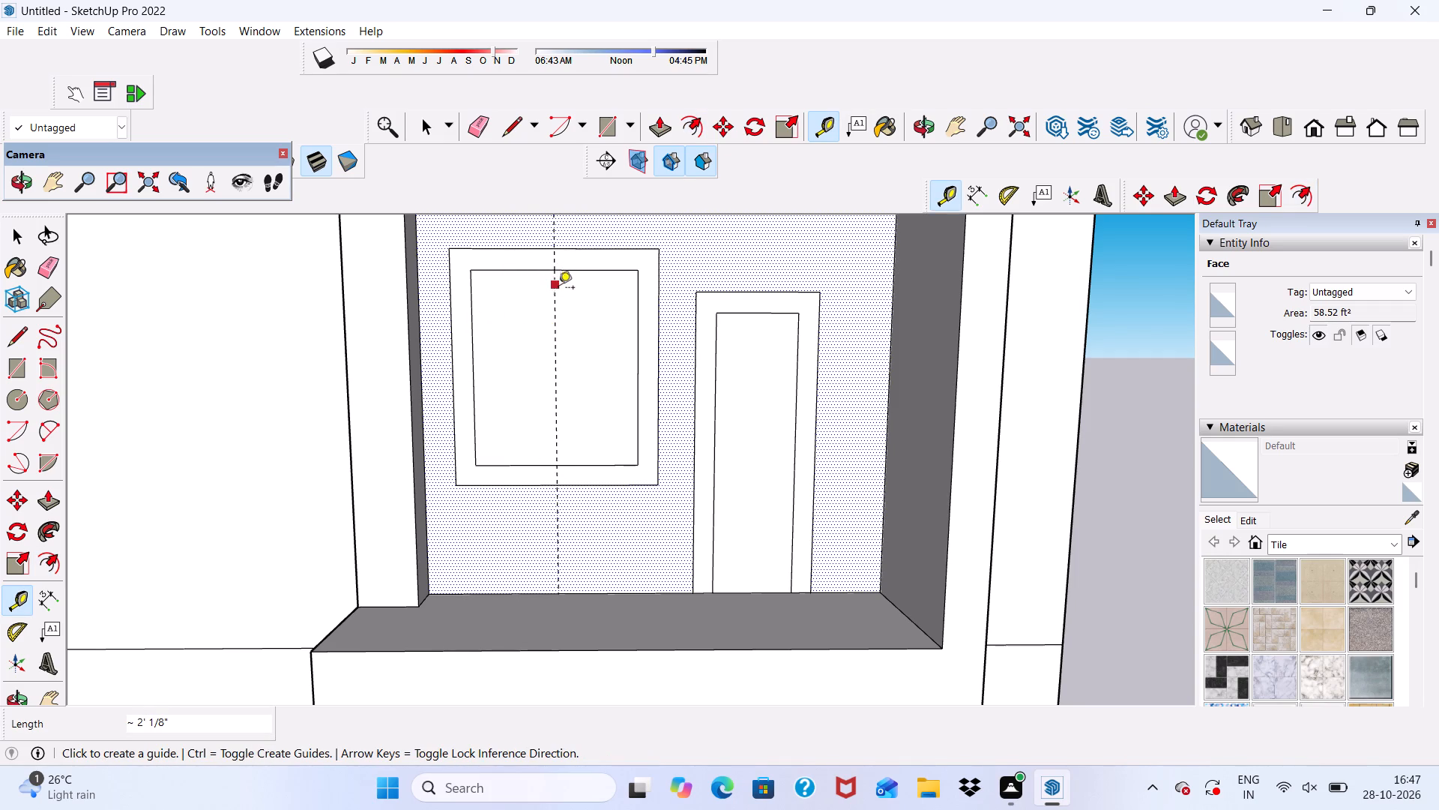
Place two vertical Tape Measure guides 3" to either side of the window's centre guide.
{"action": "left_click", "coordinate": [558, 296]}
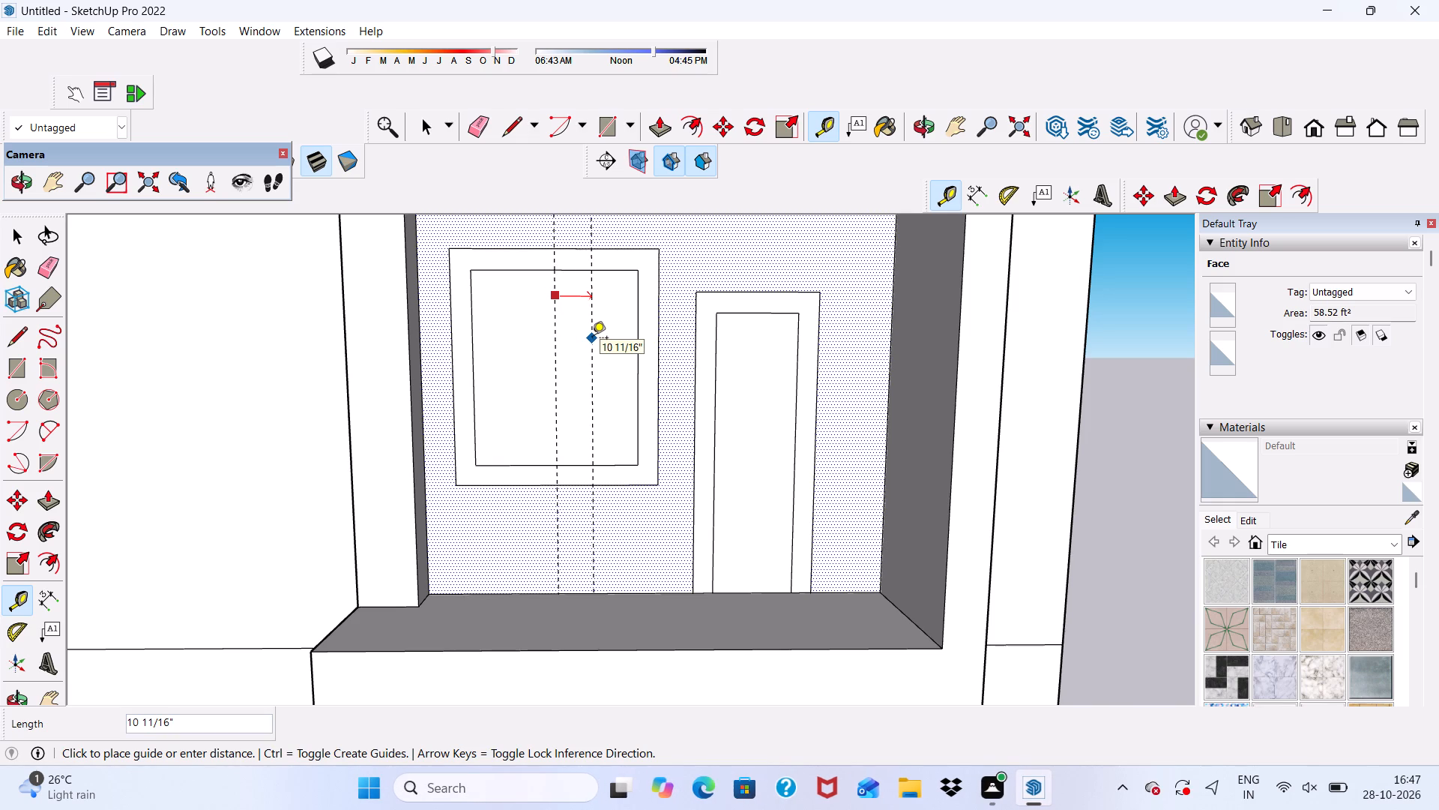
{"action": "key", "text": "3"}
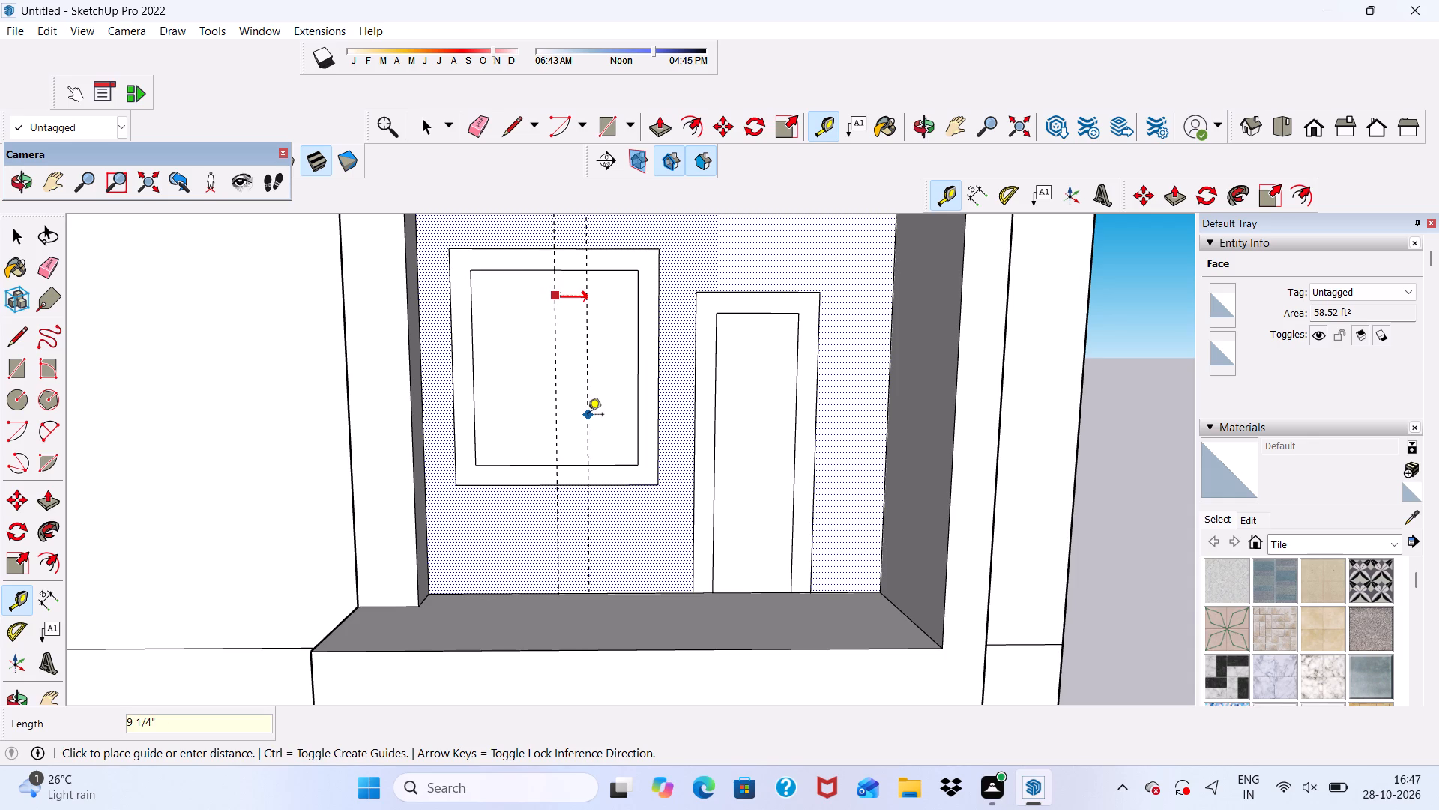
{"action": "key", "text": "3"}
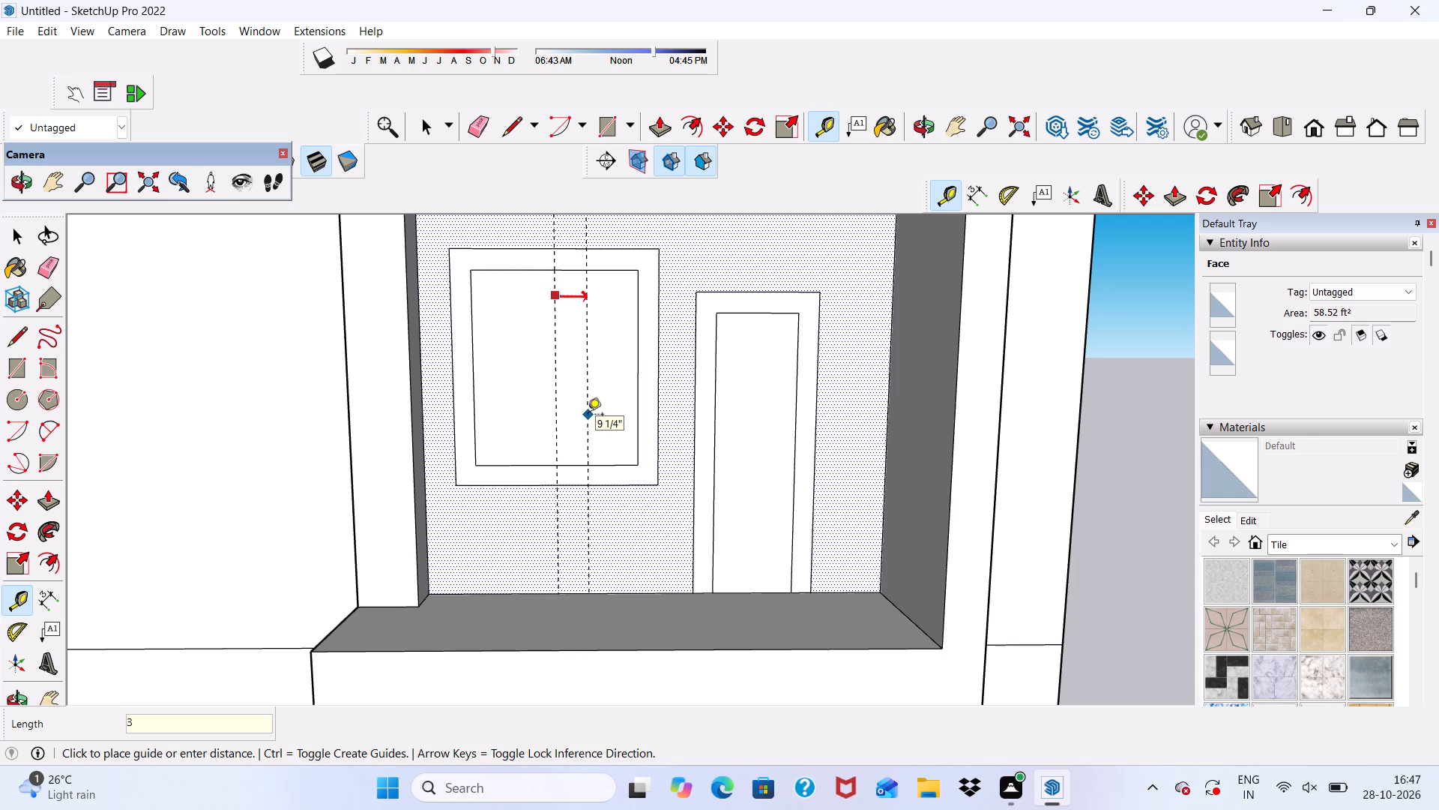
{"action": "key", "text": "shift+quotedbl"}
{"action": "key", "text": "Return"}
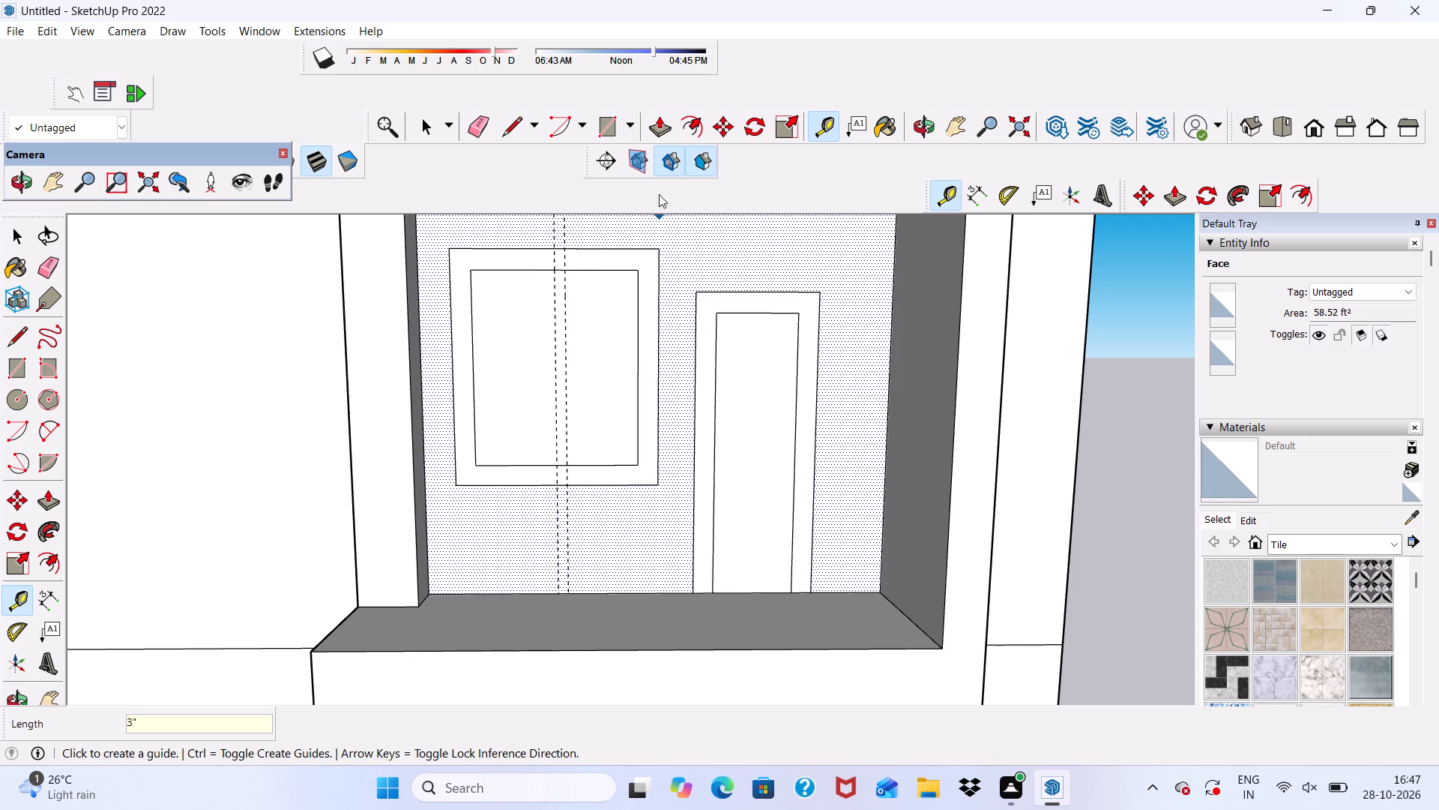
{"action": "scroll", "coordinate": [585, 233], "scroll_direction": "up", "scroll_amount": 4}
{"action": "scroll", "coordinate": [566, 322], "scroll_direction": "up", "scroll_amount": 3}
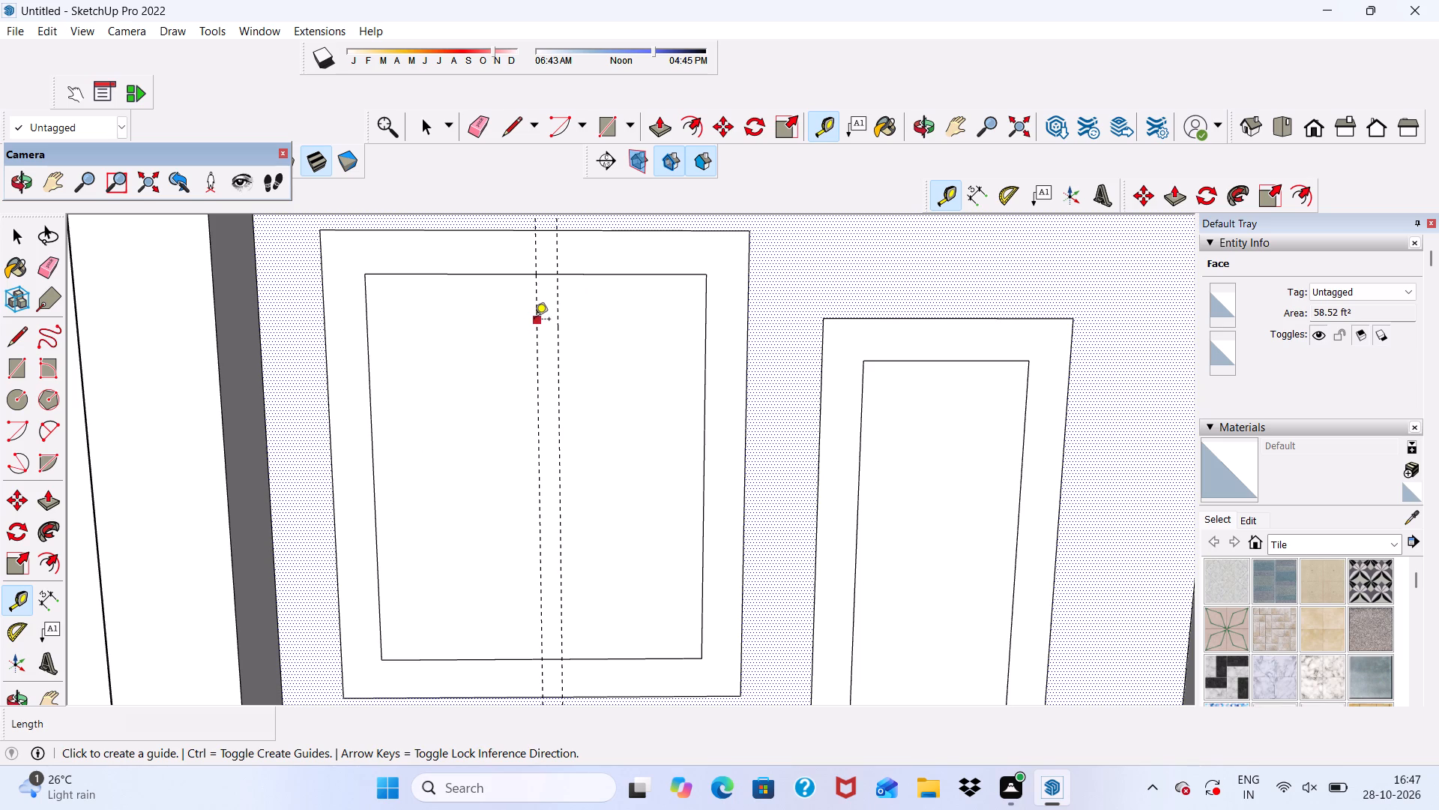
{"action": "left_click", "coordinate": [535, 319]}
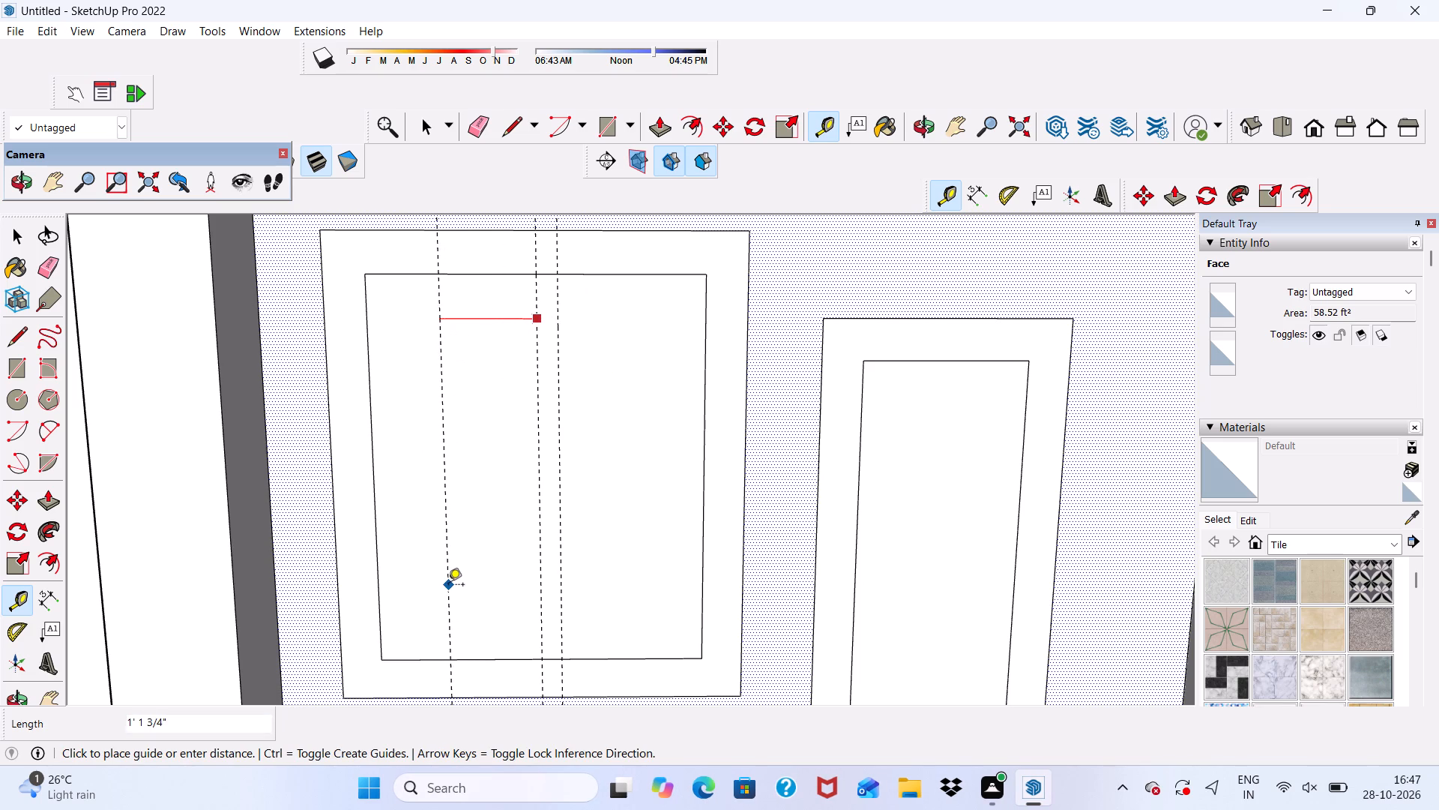
{"action": "key", "text": "3"}
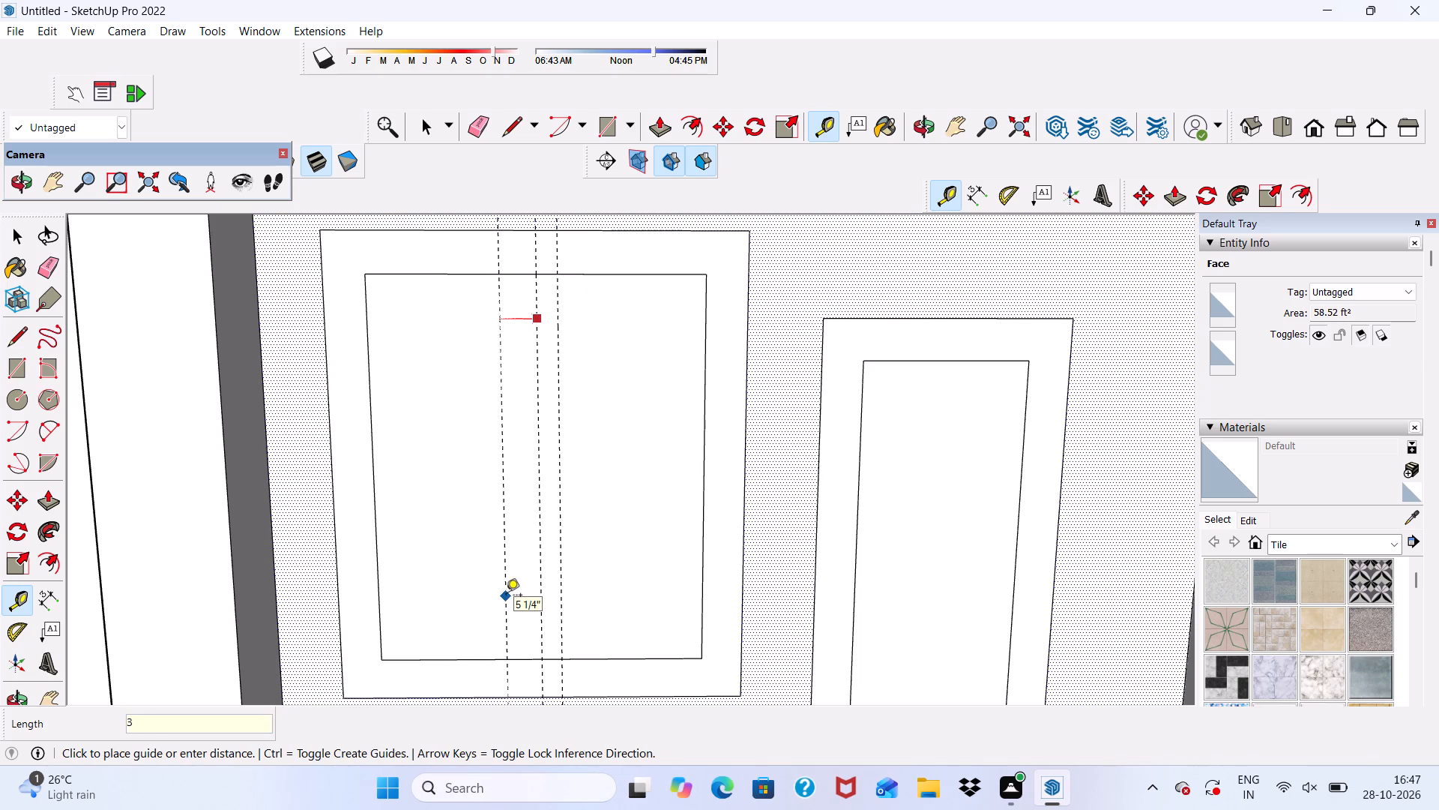
{"action": "key", "text": "shift+quotedbl"}
{"action": "key", "text": "Return"}
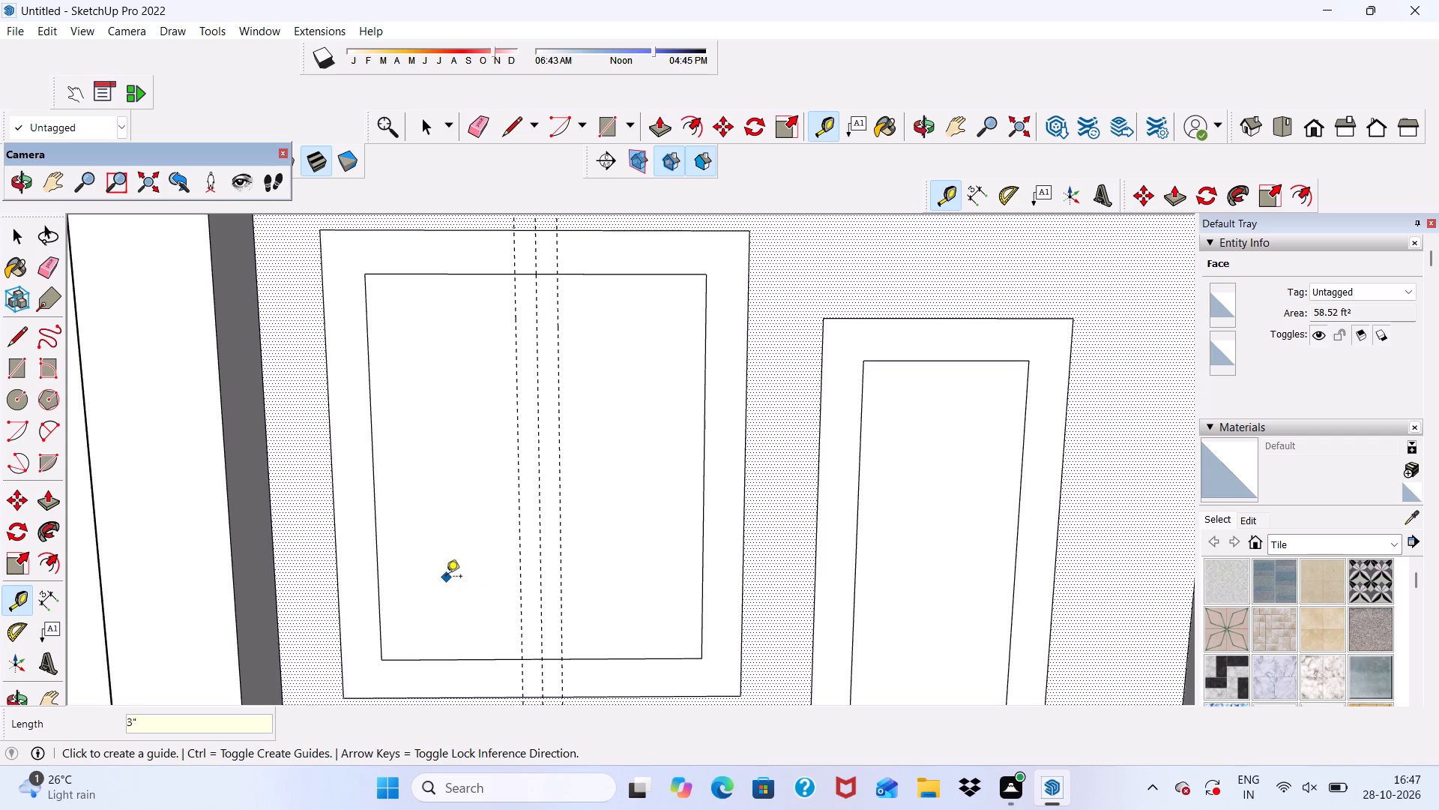
Draw two vertical lines along the outer guides, from top to bottom of the inner window rectangle, to outline a divider.
{"action": "left_click", "coordinate": [507, 130]}
{"action": "scroll", "coordinate": [501, 390], "scroll_direction": "up", "scroll_amount": 3}
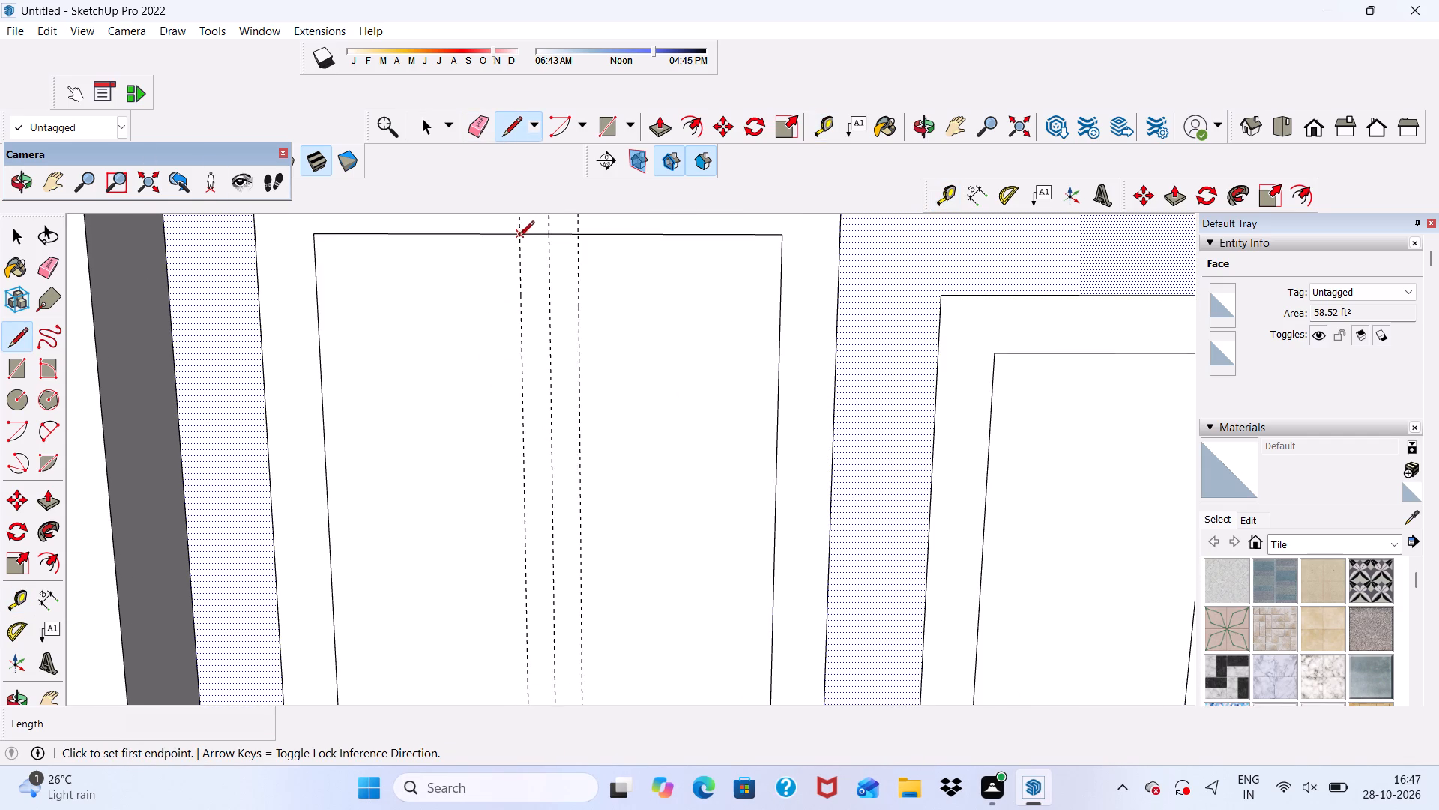
{"action": "left_click", "coordinate": [518, 235]}
{"action": "scroll", "coordinate": [513, 292], "scroll_direction": "down", "scroll_amount": 9}
{"action": "scroll", "coordinate": [506, 546], "scroll_direction": "up", "scroll_amount": 4}
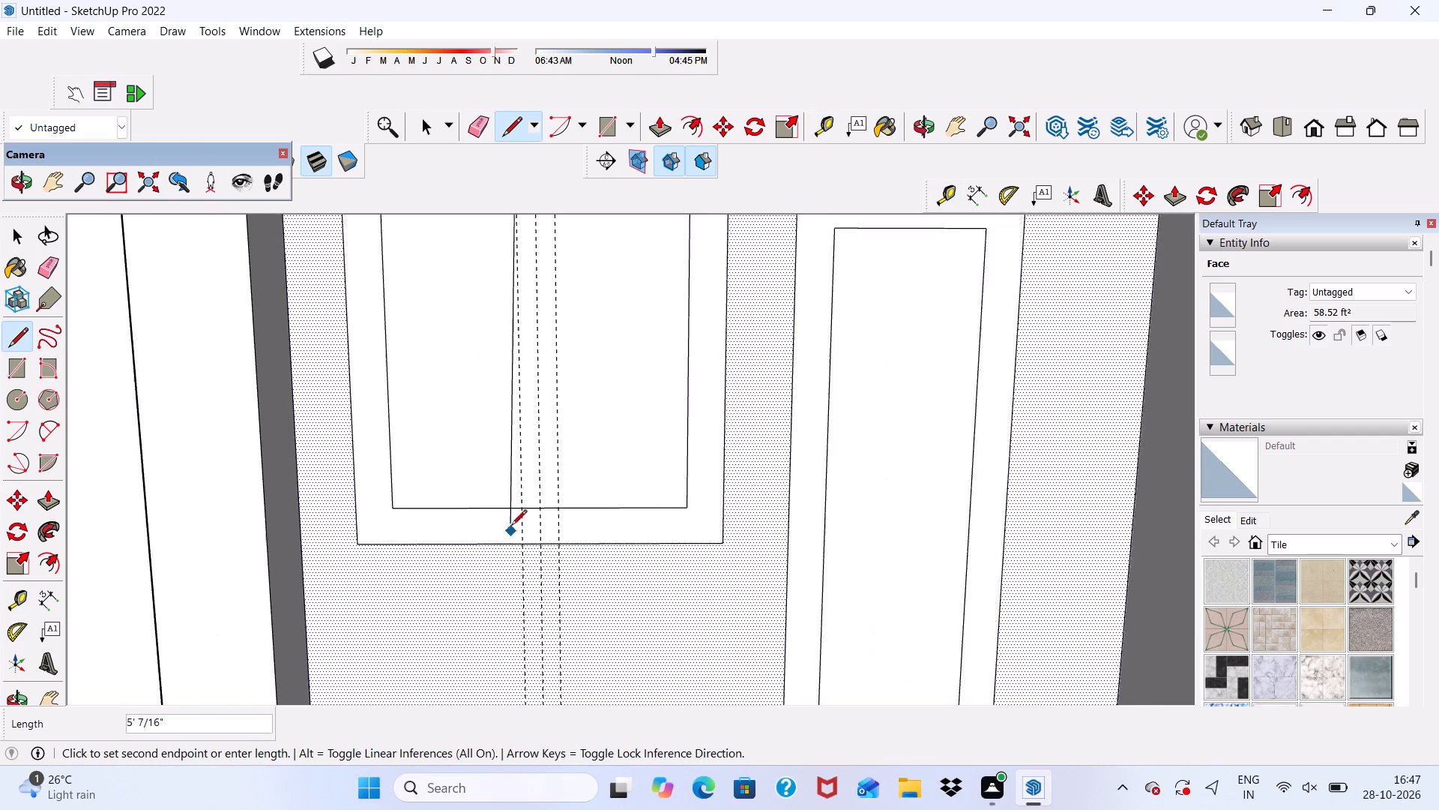
{"action": "scroll", "coordinate": [511, 526], "scroll_direction": "up", "scroll_amount": 1}
{"action": "left_click", "coordinate": [523, 509]}
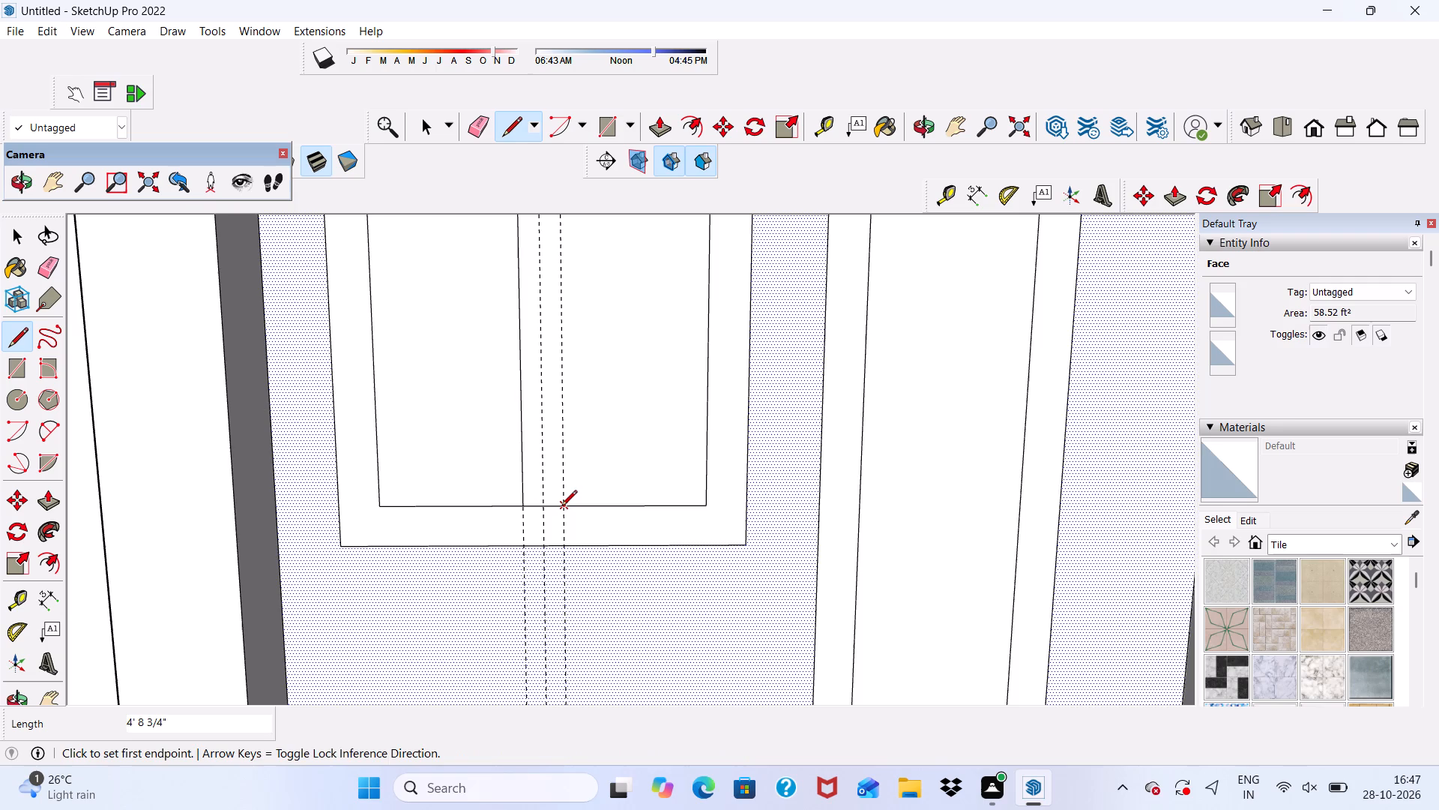
{"action": "left_click", "coordinate": [561, 507]}
{"action": "scroll", "coordinate": [552, 430], "scroll_direction": "down", "scroll_amount": 13}
{"action": "scroll", "coordinate": [529, 340], "scroll_direction": "up", "scroll_amount": 3}
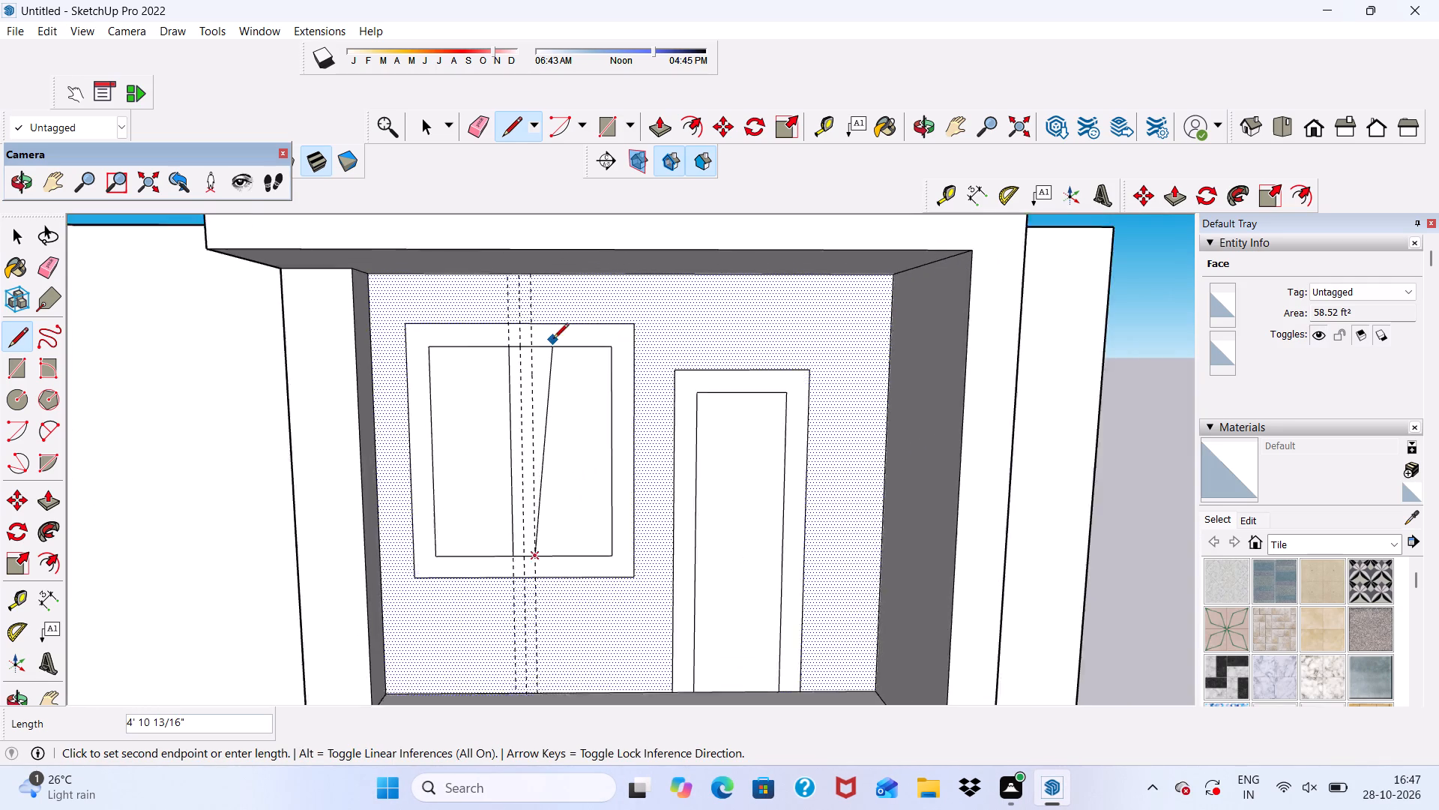
{"action": "scroll", "coordinate": [553, 340], "scroll_direction": "up", "scroll_amount": 12}
{"action": "left_click", "coordinate": [539, 352]}
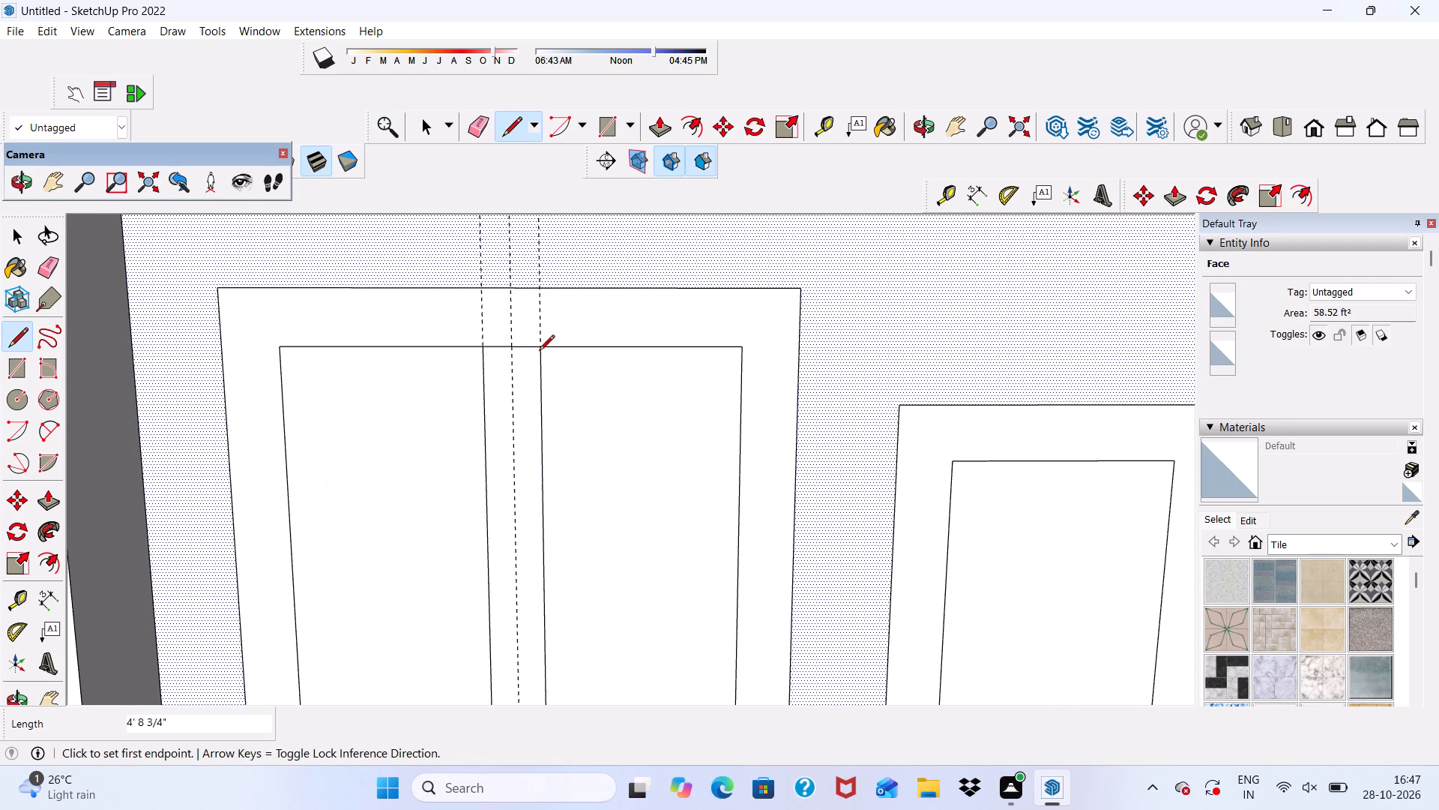
Erase the three window guides and the short edge segments closing the divider's top and bottom.
{"action": "left_click", "coordinate": [482, 124]}
{"action": "left_click_drag", "start_coordinate": [469, 247], "coordinate": [549, 253]}
{"action": "left_click_drag", "start_coordinate": [509, 337], "coordinate": [512, 355]}
{"action": "scroll", "coordinate": [491, 275], "scroll_direction": "down", "scroll_amount": 8}
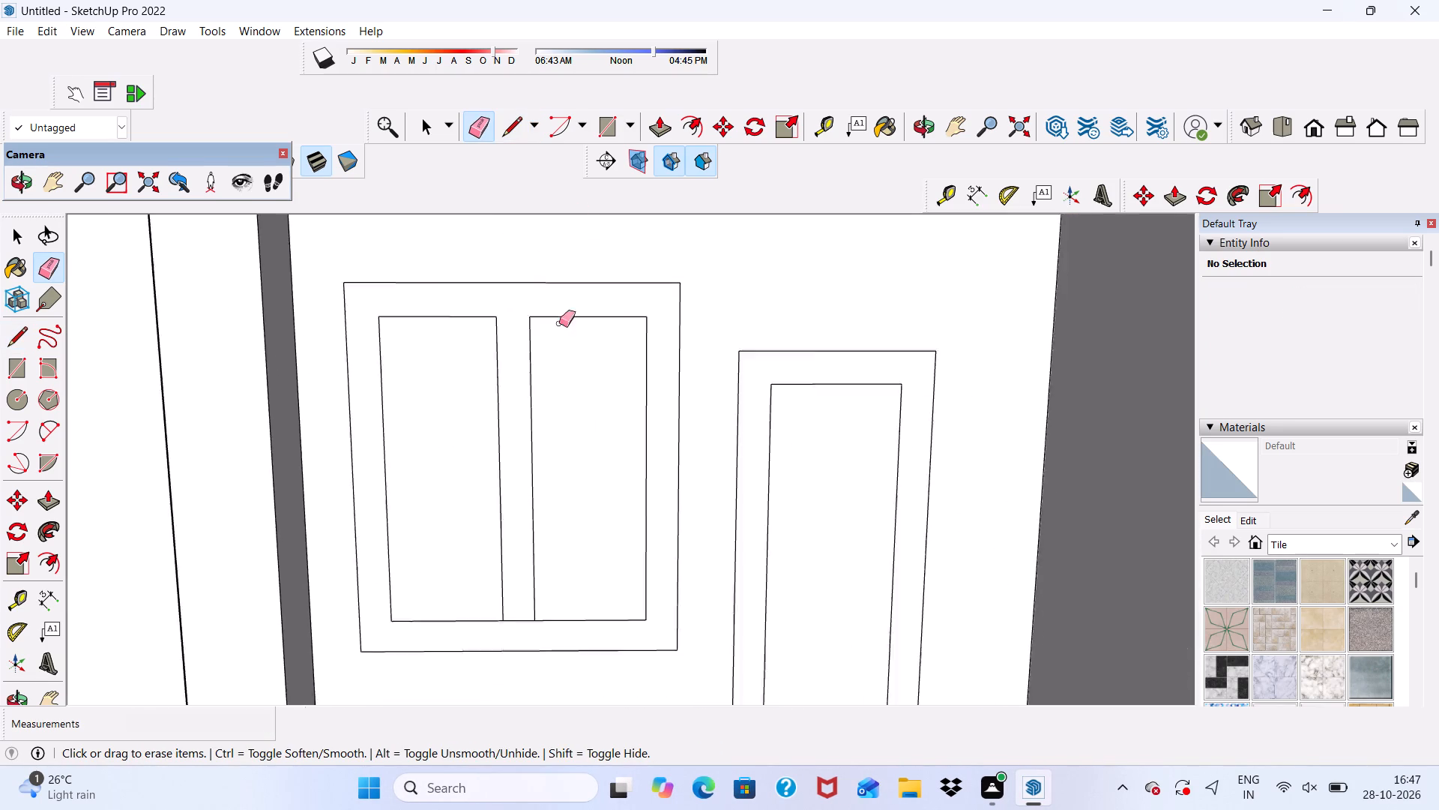
{"action": "scroll", "coordinate": [559, 323], "scroll_direction": "down", "scroll_amount": 2}
{"action": "scroll", "coordinate": [550, 551], "scroll_direction": "up", "scroll_amount": 6}
{"action": "left_click_drag", "start_coordinate": [524, 547], "coordinate": [524, 557]}
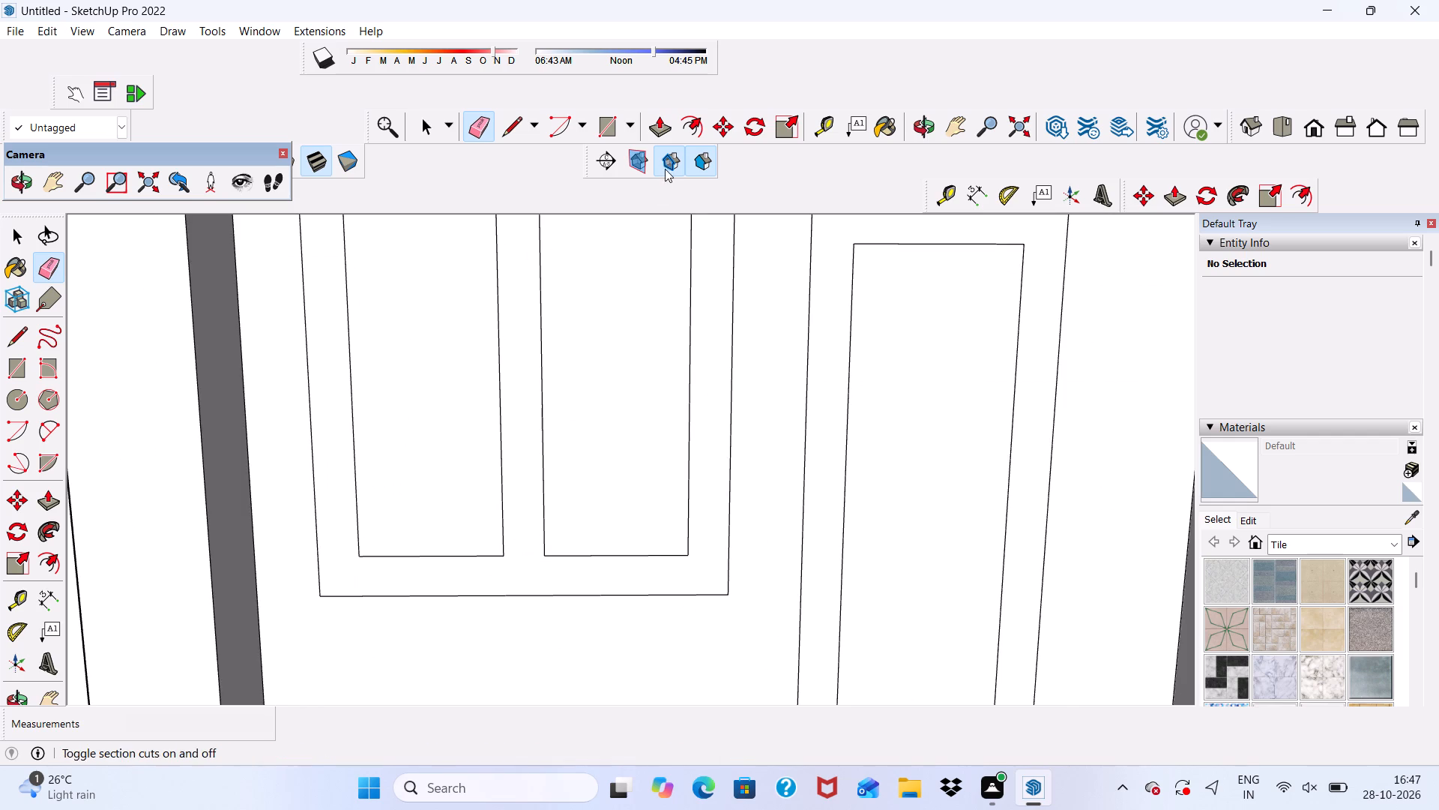
Push/Pull the upper-floor window frame with its central divider outward 6".
{"action": "left_click", "coordinate": [659, 121]}
{"action": "left_click", "coordinate": [527, 575]}
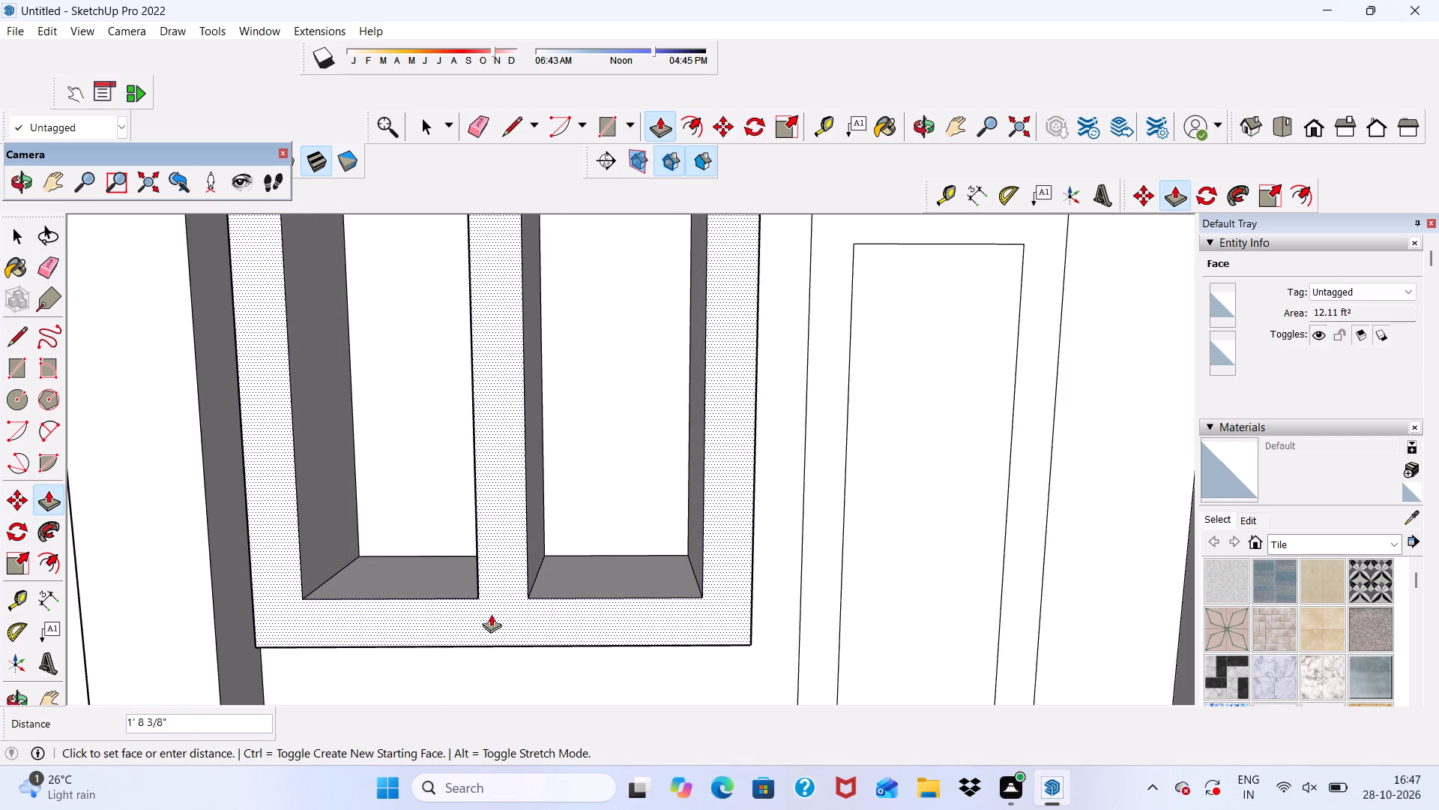
{"action": "key", "text": "6"}
{"action": "key", "text": "shift+quotedbl"}
{"action": "key", "text": "Return"}
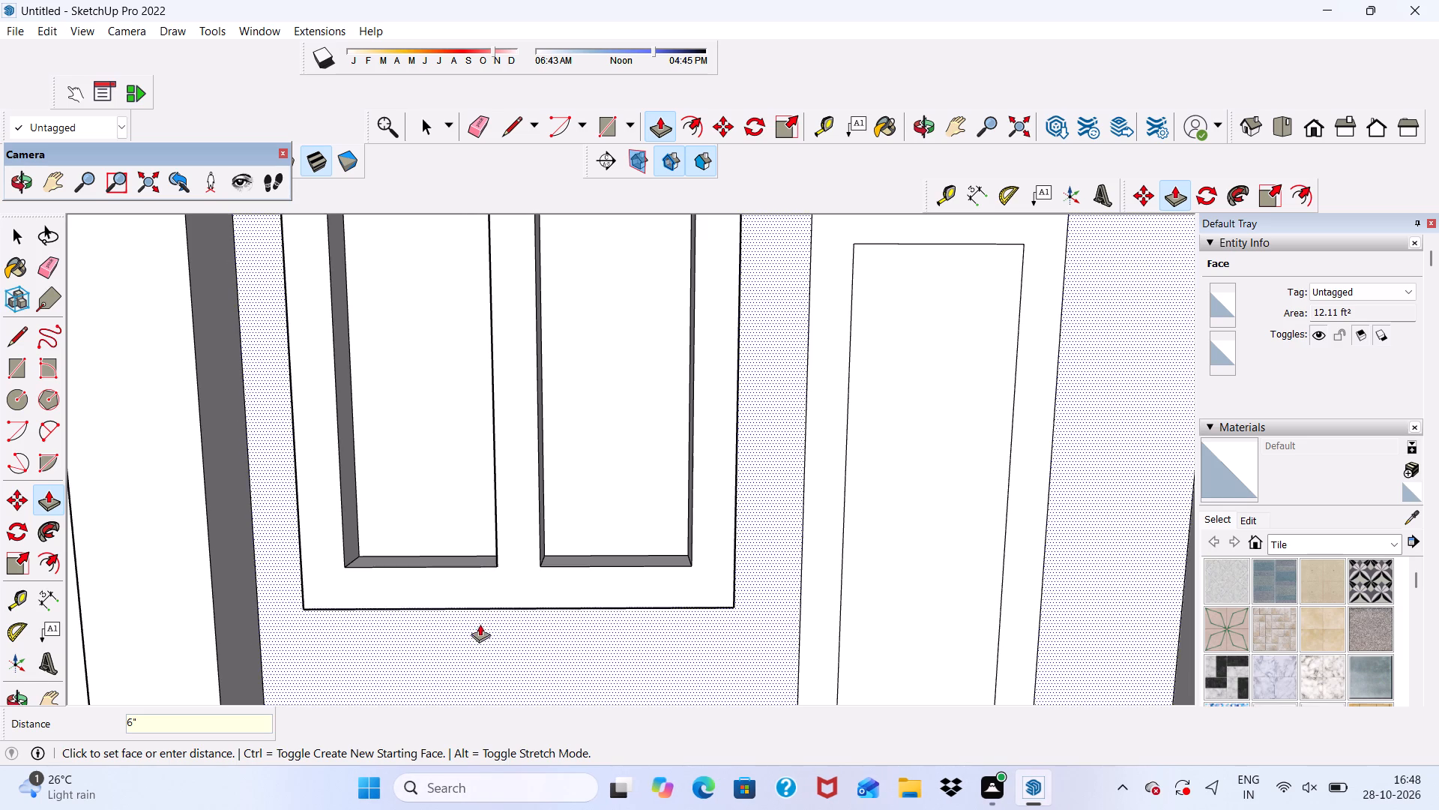
Push/Pull the upper-floor door frame outward 6".
{"action": "scroll", "coordinate": [390, 597], "scroll_direction": "down", "scroll_amount": 4}
{"action": "middle_click_drag", "start_coordinate": [662, 593], "coordinate": [459, 607]}
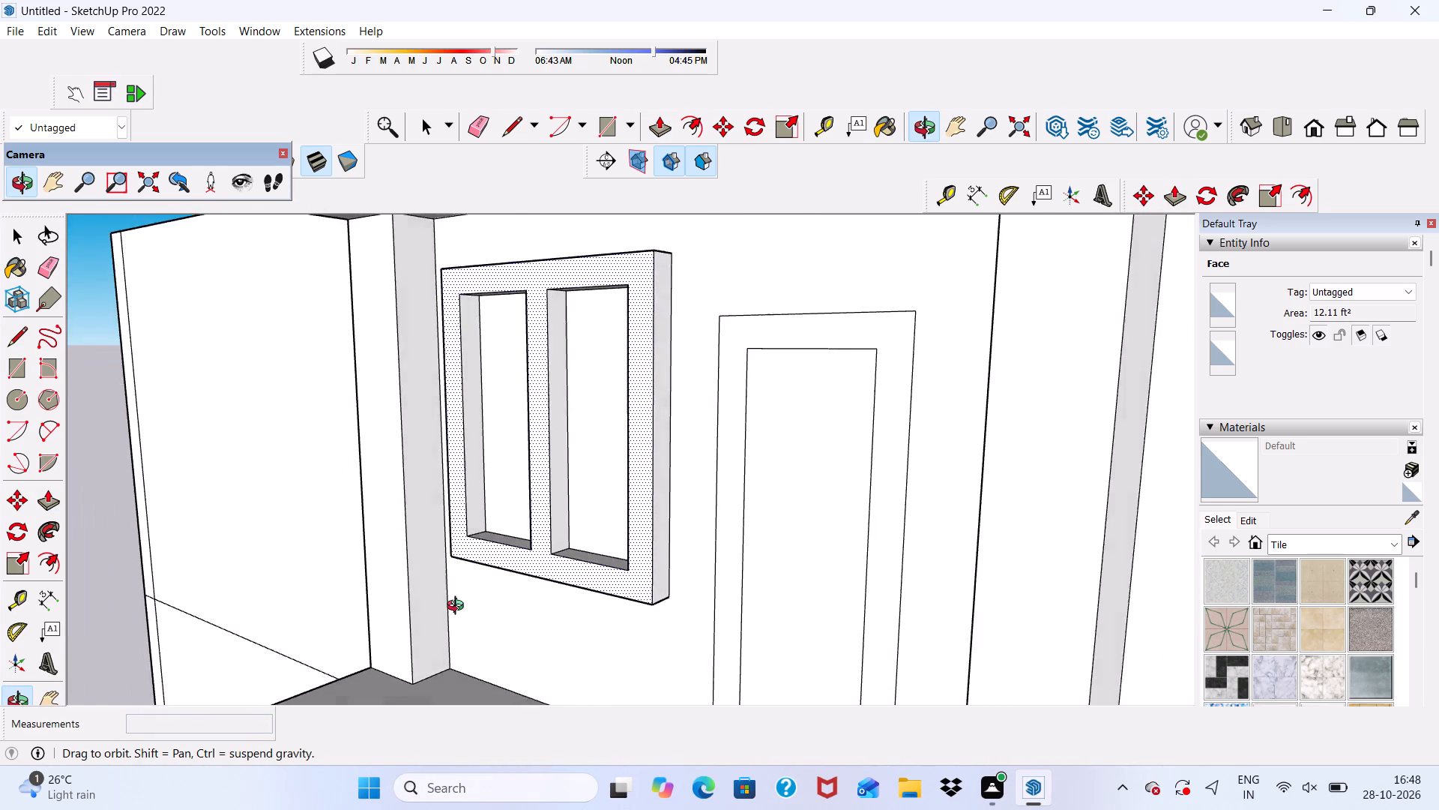
{"action": "middle_click_drag", "start_coordinate": [459, 607], "coordinate": [721, 505]}
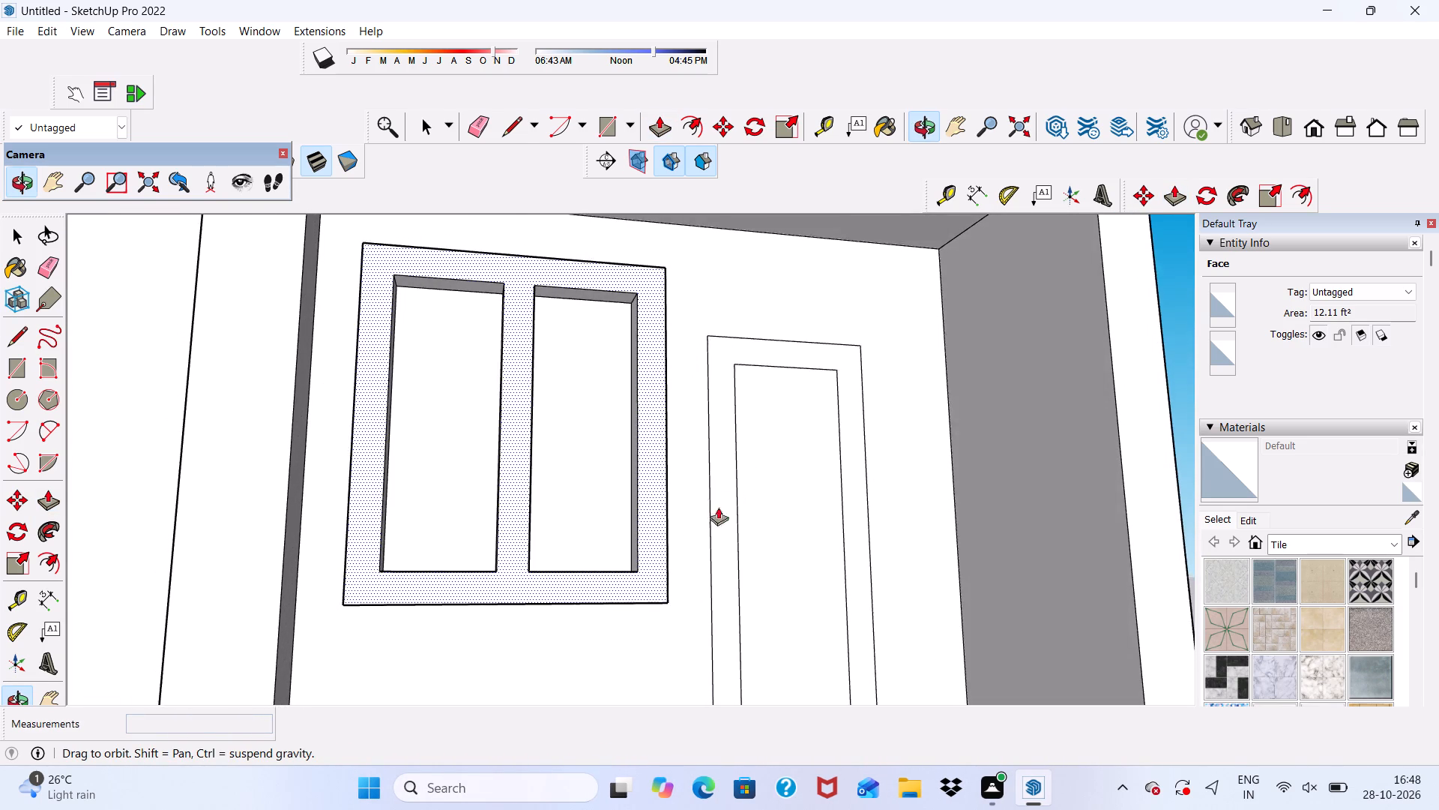
{"action": "scroll", "coordinate": [700, 468], "scroll_direction": "down", "scroll_amount": 10}
{"action": "middle_click_drag", "start_coordinate": [642, 528], "coordinate": [556, 559]}
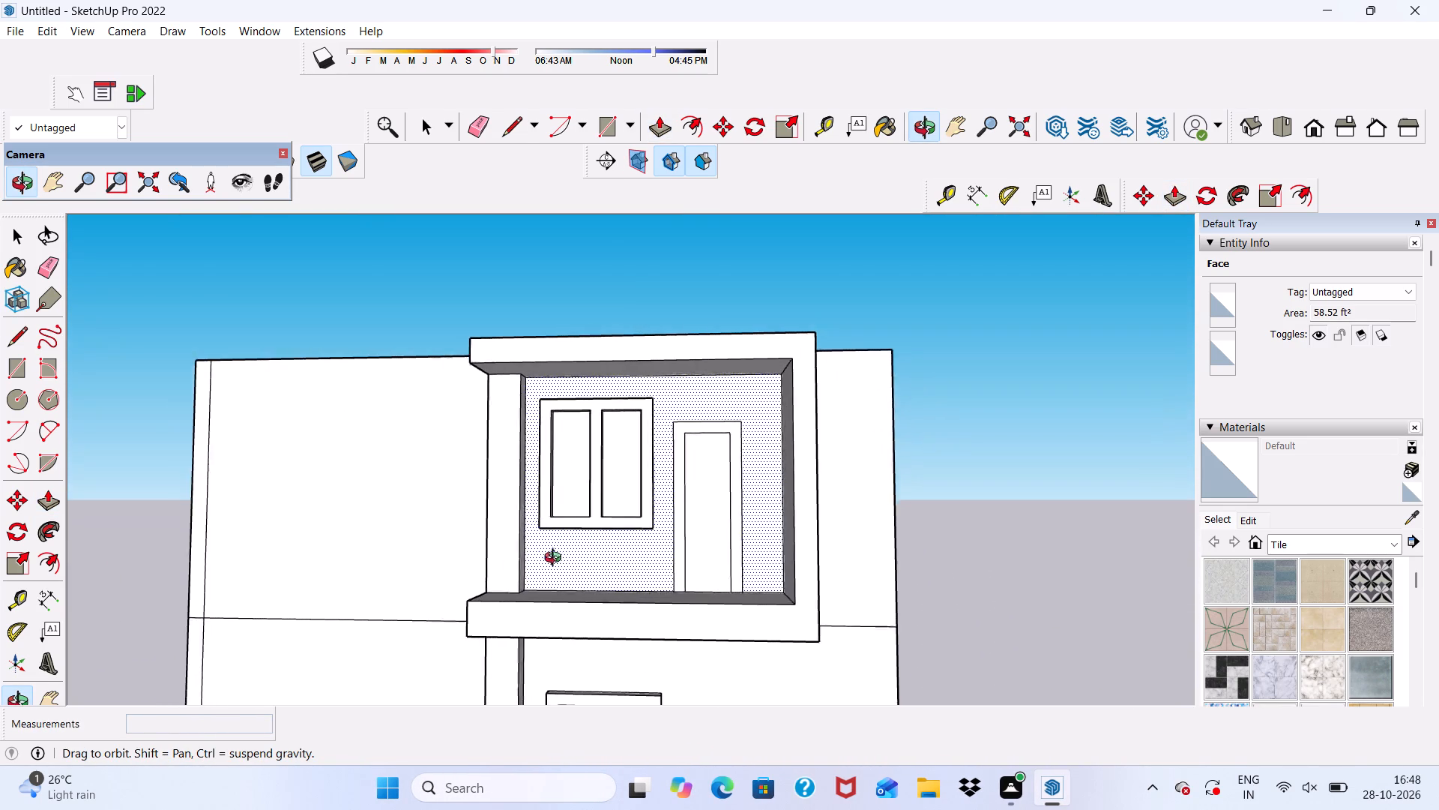
{"action": "middle_click_drag", "start_coordinate": [556, 559], "coordinate": [579, 562]}
{"action": "scroll", "coordinate": [576, 497], "scroll_direction": "down", "scroll_amount": 4}
{"action": "middle_click_drag", "start_coordinate": [629, 609], "coordinate": [643, 652]}
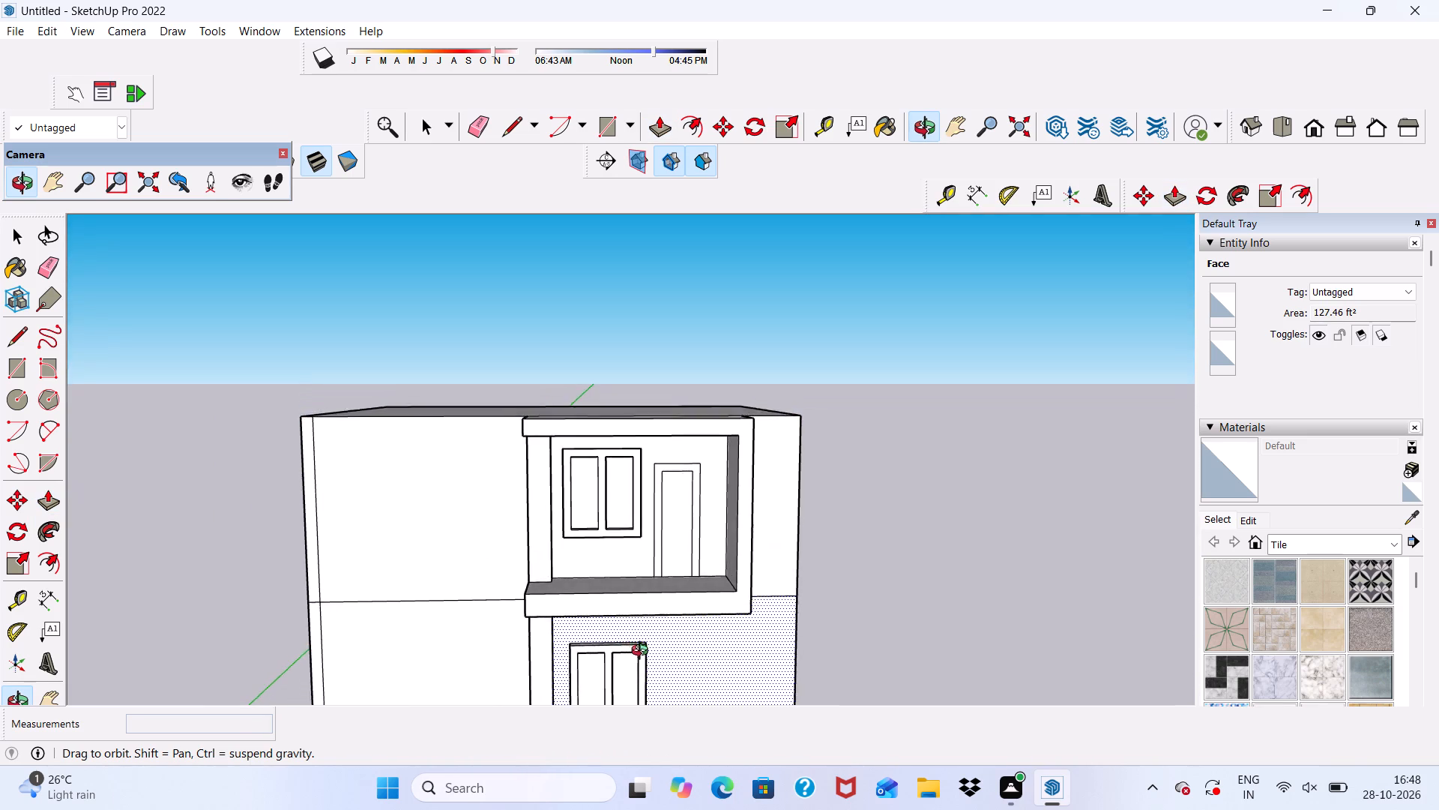
{"action": "middle_click_drag", "start_coordinate": [643, 652], "coordinate": [401, 637]}
{"action": "scroll", "coordinate": [552, 469], "scroll_direction": "up", "scroll_amount": 5}
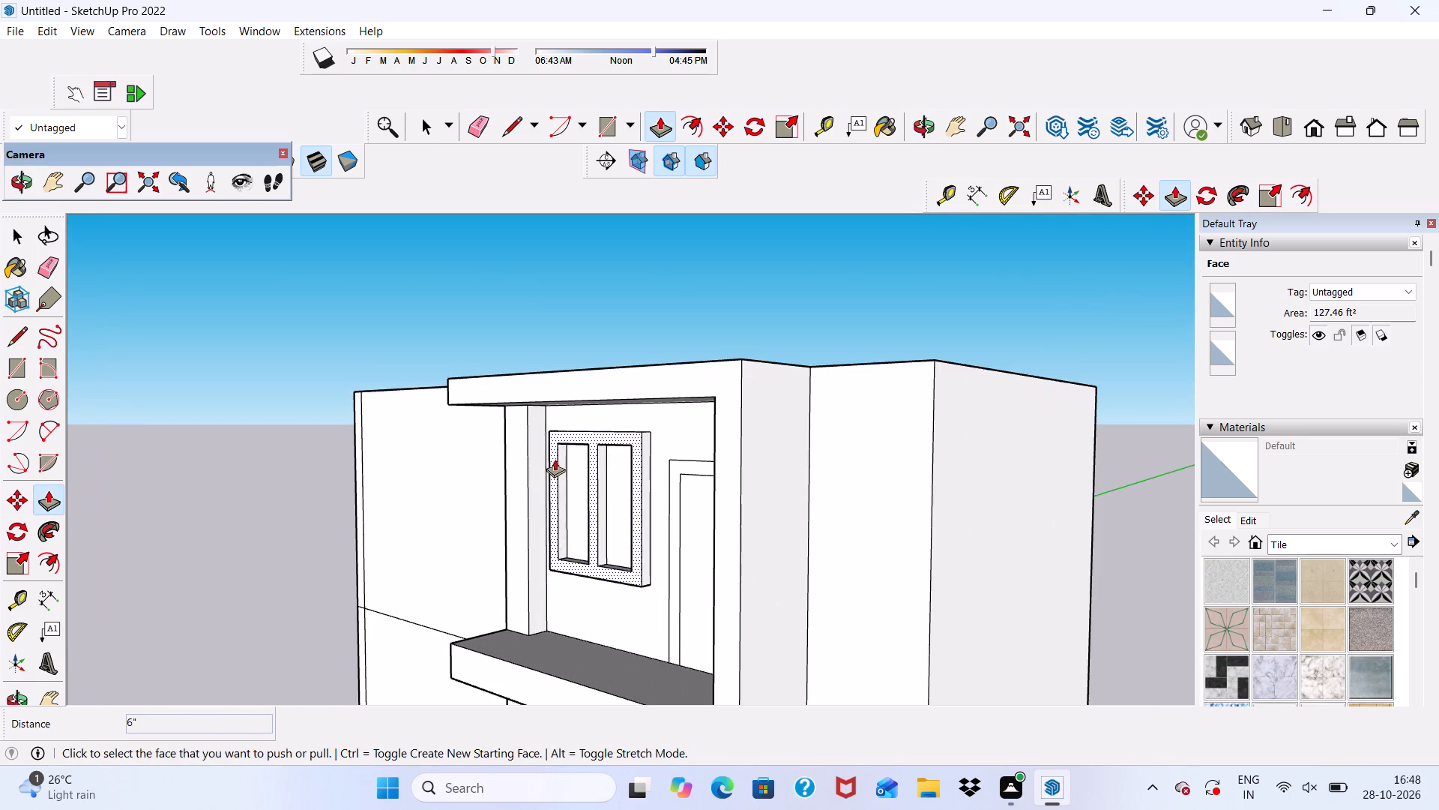
{"action": "scroll", "coordinate": [624, 274], "scroll_direction": "down", "scroll_amount": 2}
{"action": "middle_click_drag", "start_coordinate": [605, 474], "coordinate": [600, 322]}
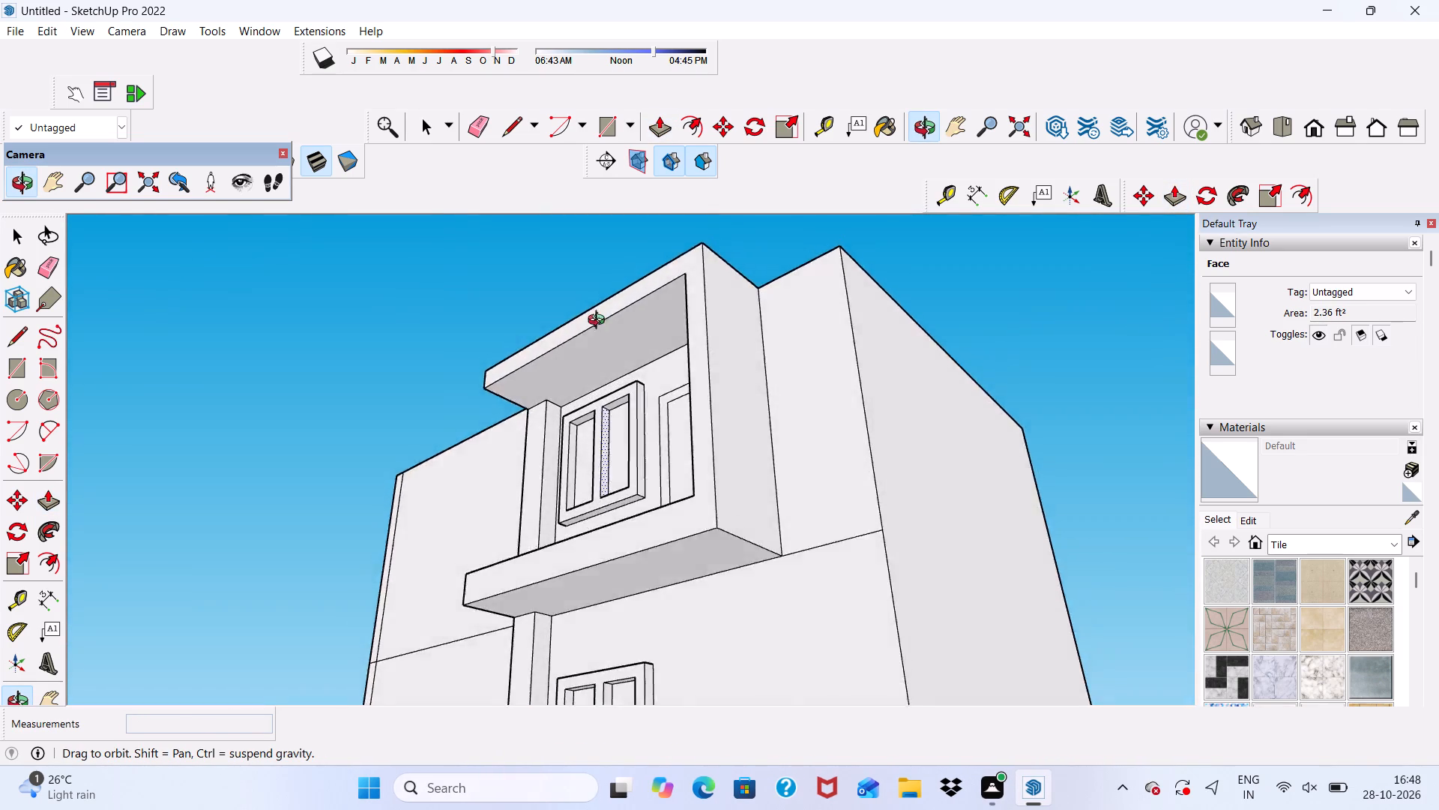
{"action": "middle_click_drag", "start_coordinate": [600, 322], "coordinate": [727, 442]}
{"action": "scroll", "coordinate": [703, 451], "scroll_direction": "up", "scroll_amount": 9}
{"action": "left_click", "coordinate": [698, 415]}
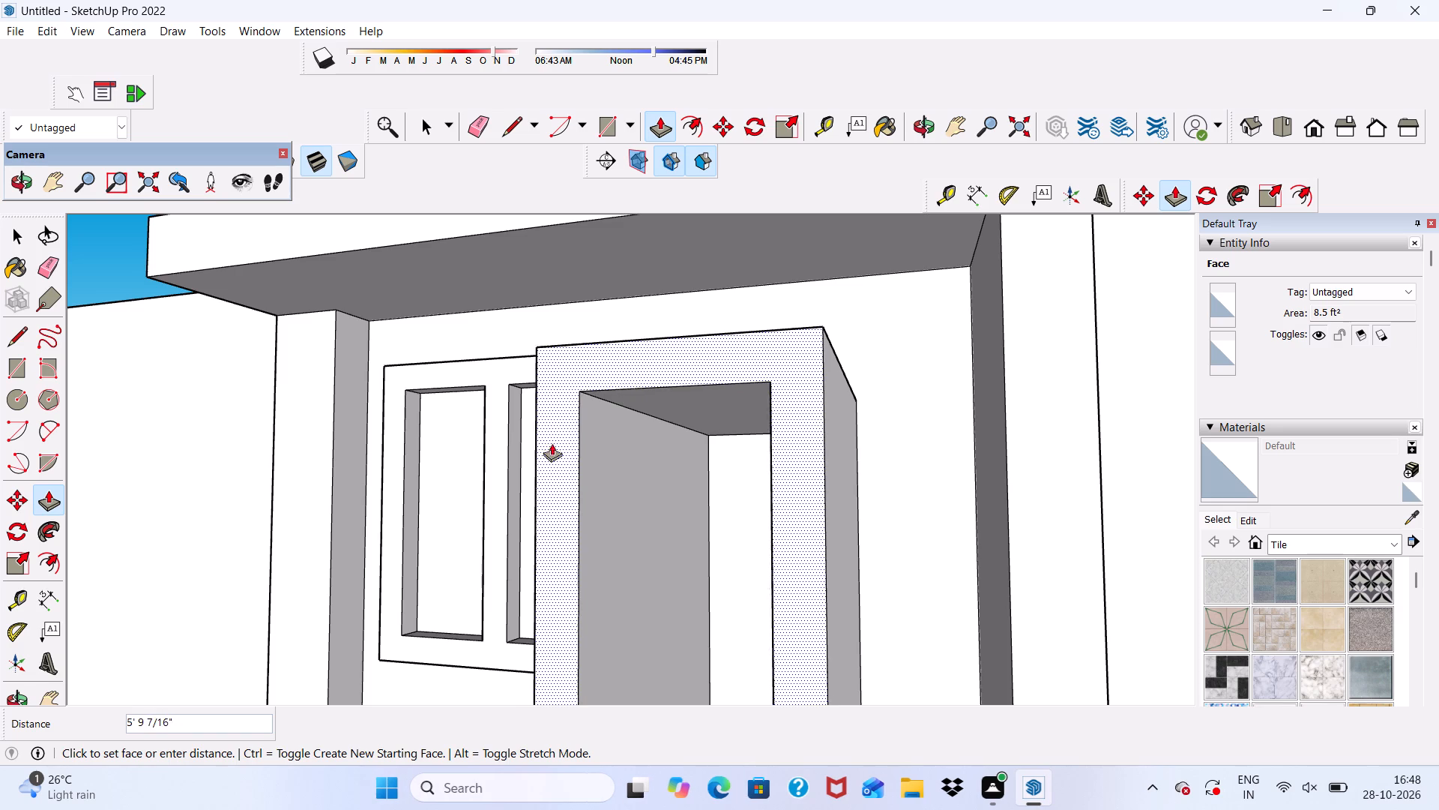
{"action": "type", "text": "6\""}
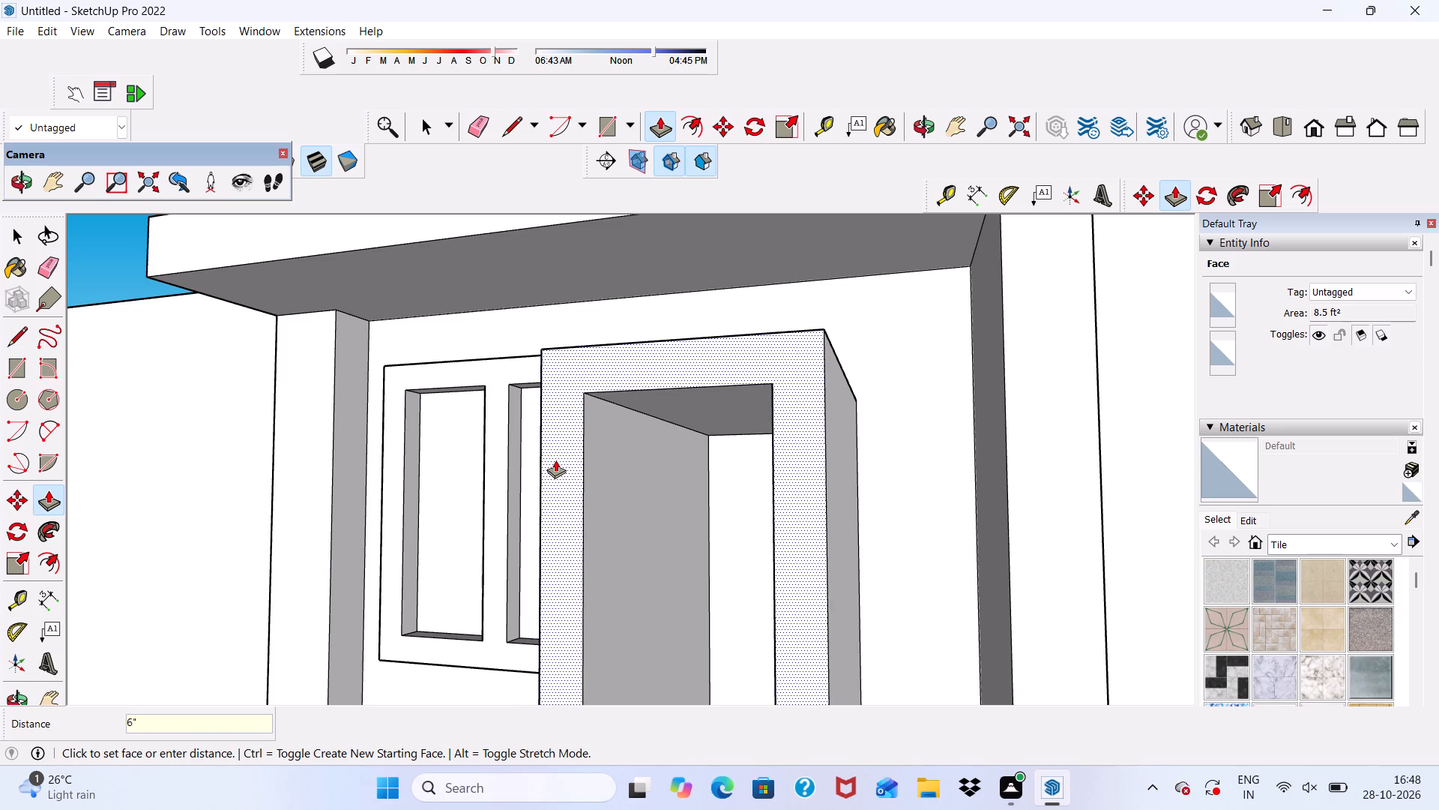
{"action": "key", "text": "Return"}
Examine the upper-floor window and door frames and the whole front facade from several angles.
{"action": "scroll", "coordinate": [576, 707], "scroll_direction": "down", "scroll_amount": 3}
{"action": "middle_click_drag", "start_coordinate": [770, 637], "coordinate": [763, 640]}
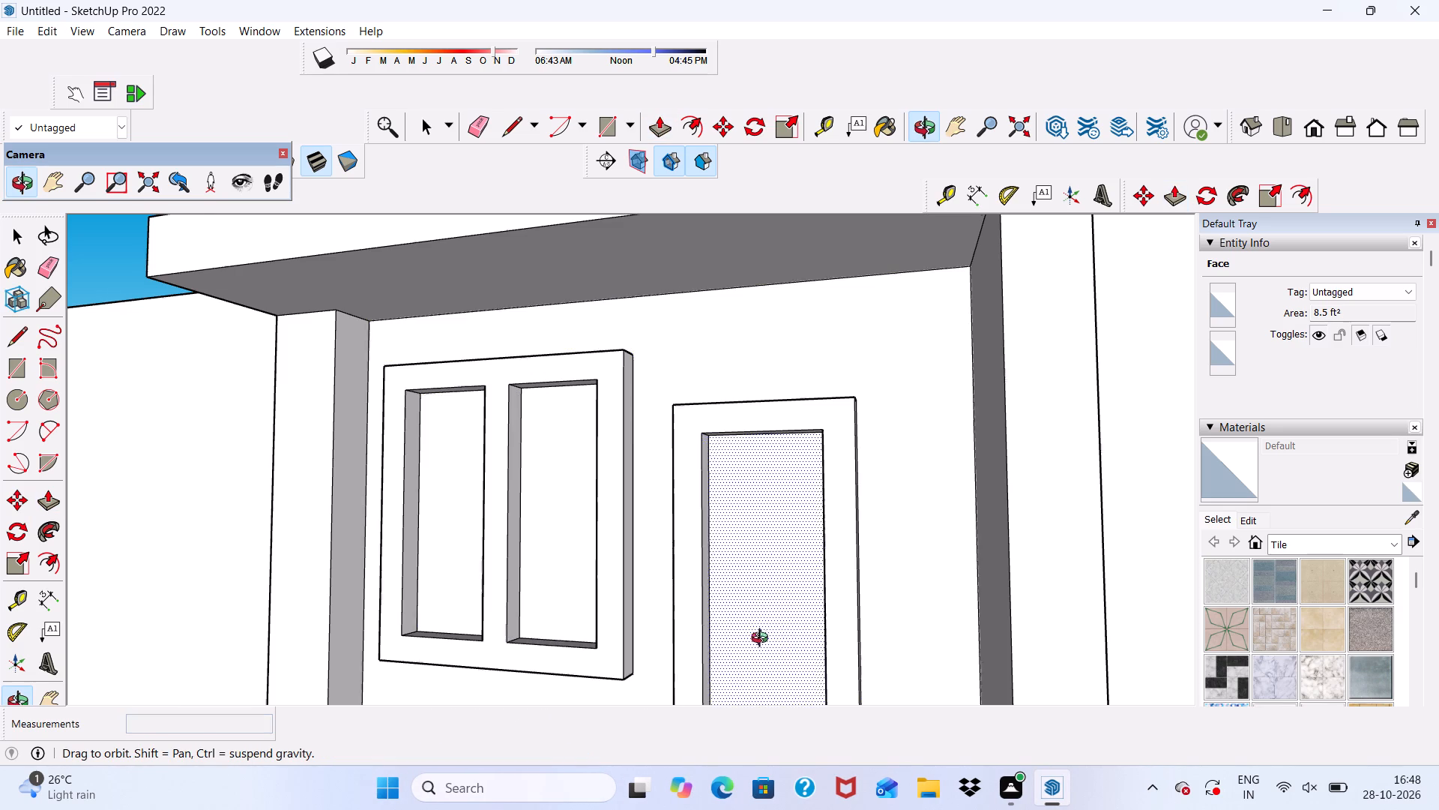
{"action": "middle_click_drag", "start_coordinate": [763, 640], "coordinate": [887, 535]}
{"action": "scroll", "coordinate": [867, 566], "scroll_direction": "up", "scroll_amount": 1}
{"action": "scroll", "coordinate": [795, 175], "scroll_direction": "down", "scroll_amount": 10}
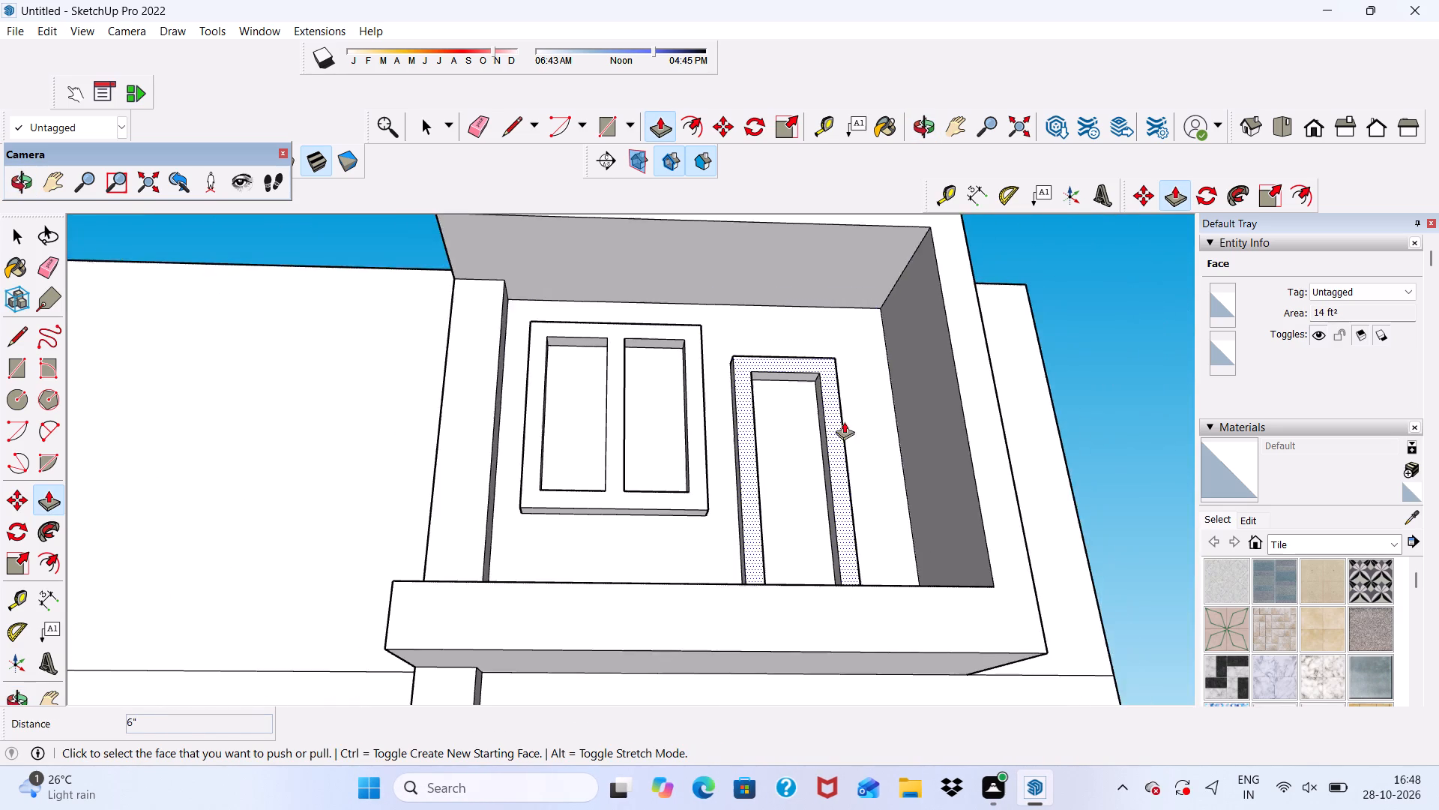
{"action": "middle_click_drag", "start_coordinate": [845, 424], "coordinate": [793, 514]}
{"action": "scroll", "coordinate": [796, 388], "scroll_direction": "down", "scroll_amount": 4}
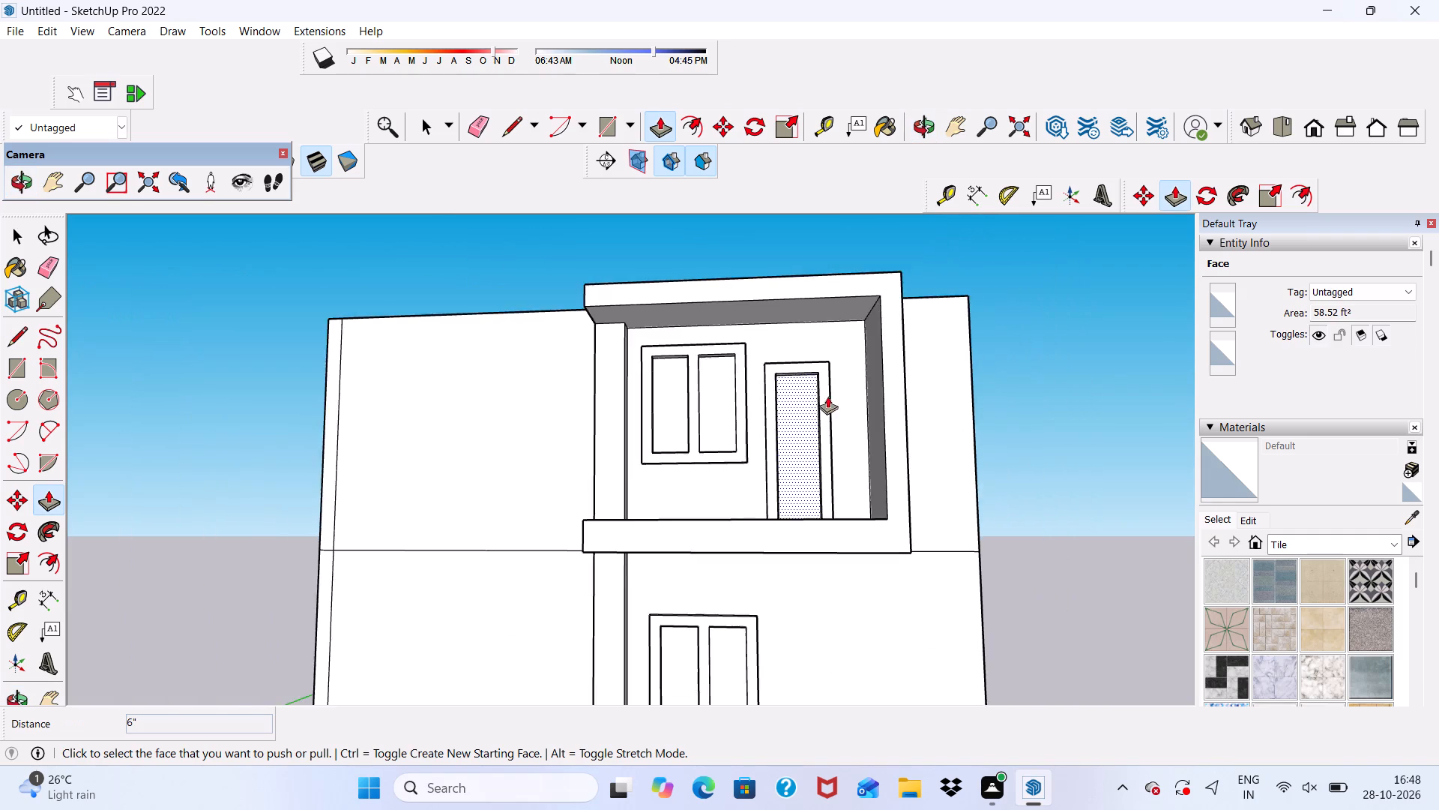
{"action": "scroll", "coordinate": [827, 396], "scroll_direction": "down", "scroll_amount": 5}
{"action": "scroll", "coordinate": [770, 331], "scroll_direction": "down", "scroll_amount": 3}
{"action": "scroll", "coordinate": [765, 417], "scroll_direction": "down", "scroll_amount": 4}
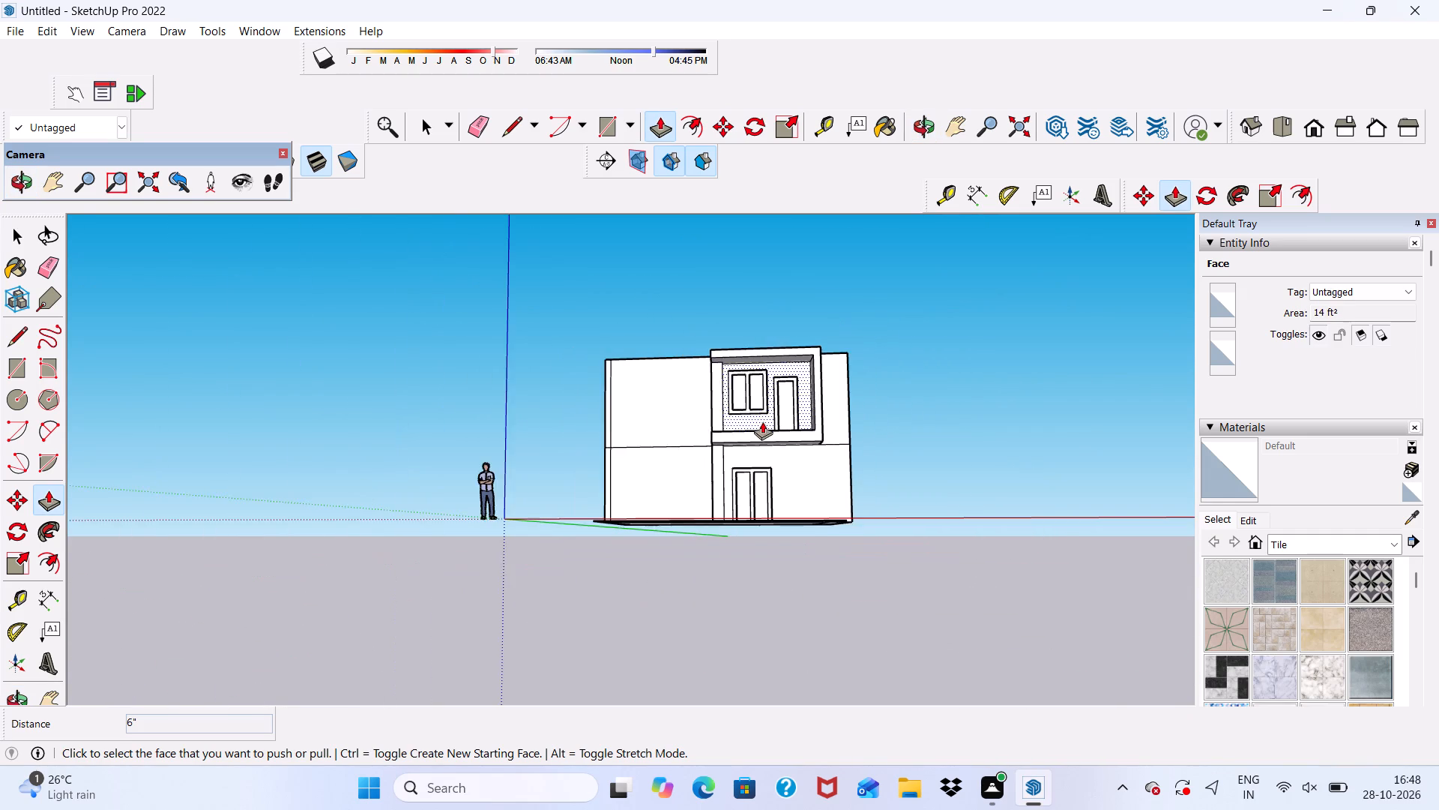
{"action": "scroll", "coordinate": [771, 435], "scroll_direction": "down", "scroll_amount": 1}
{"action": "middle_click_drag", "start_coordinate": [854, 480], "coordinate": [836, 529]}
{"action": "scroll", "coordinate": [827, 447], "scroll_direction": "up", "scroll_amount": 3}
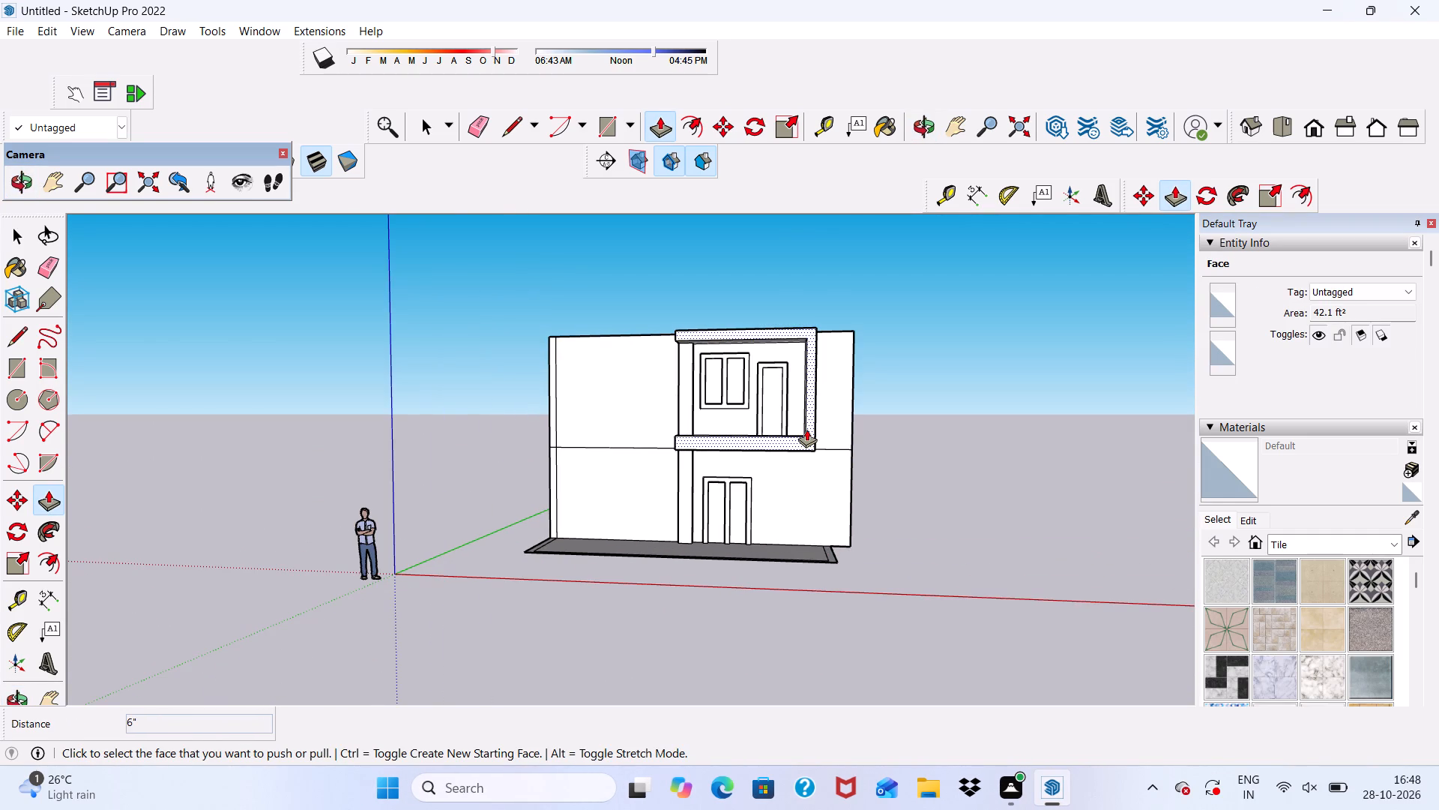
Push the C-shaped front frame's face back about 2' 10", level with the front of the pillar.
{"action": "middle_click_drag", "start_coordinate": [795, 437], "coordinate": [740, 462]}
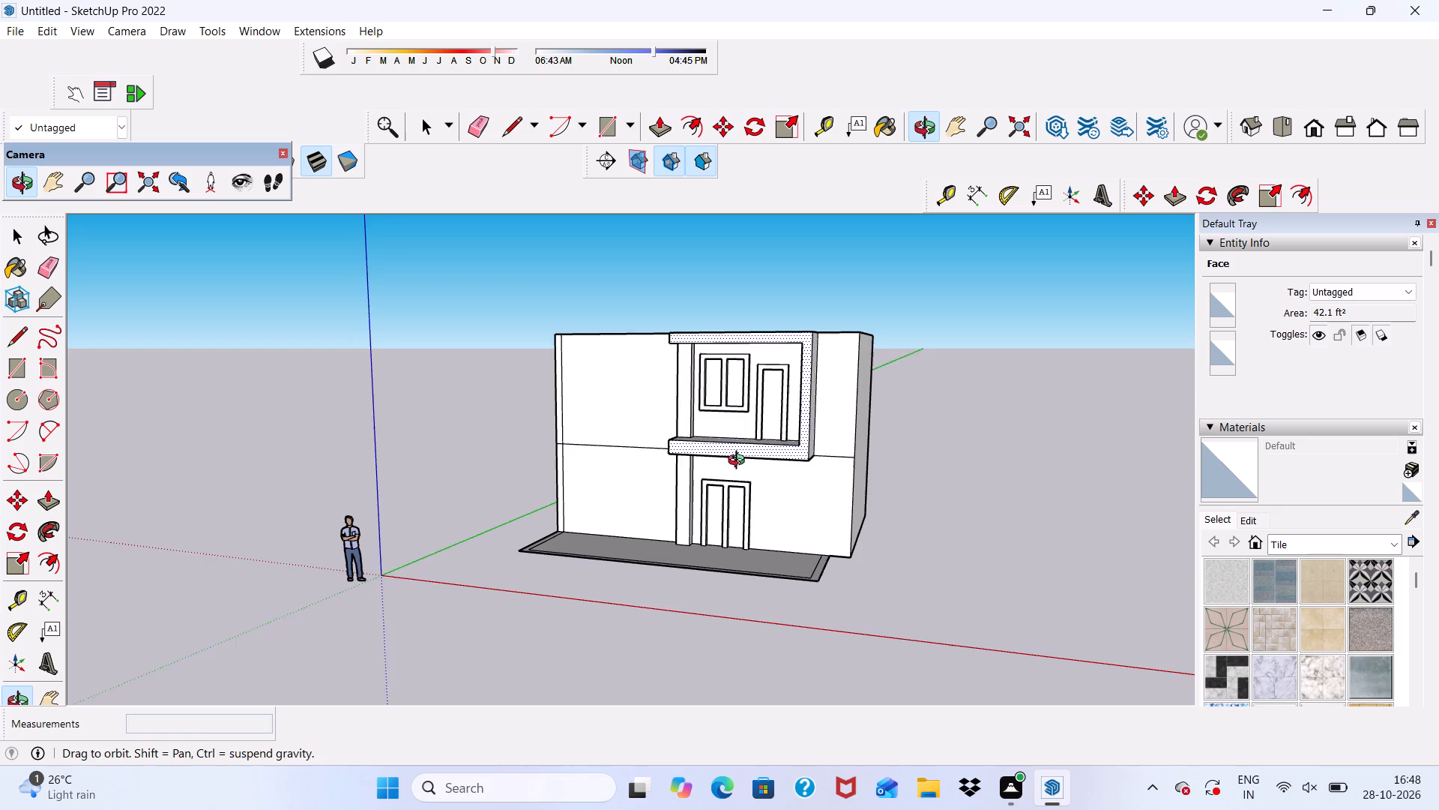
{"action": "middle_click_drag", "start_coordinate": [740, 462], "coordinate": [731, 460]}
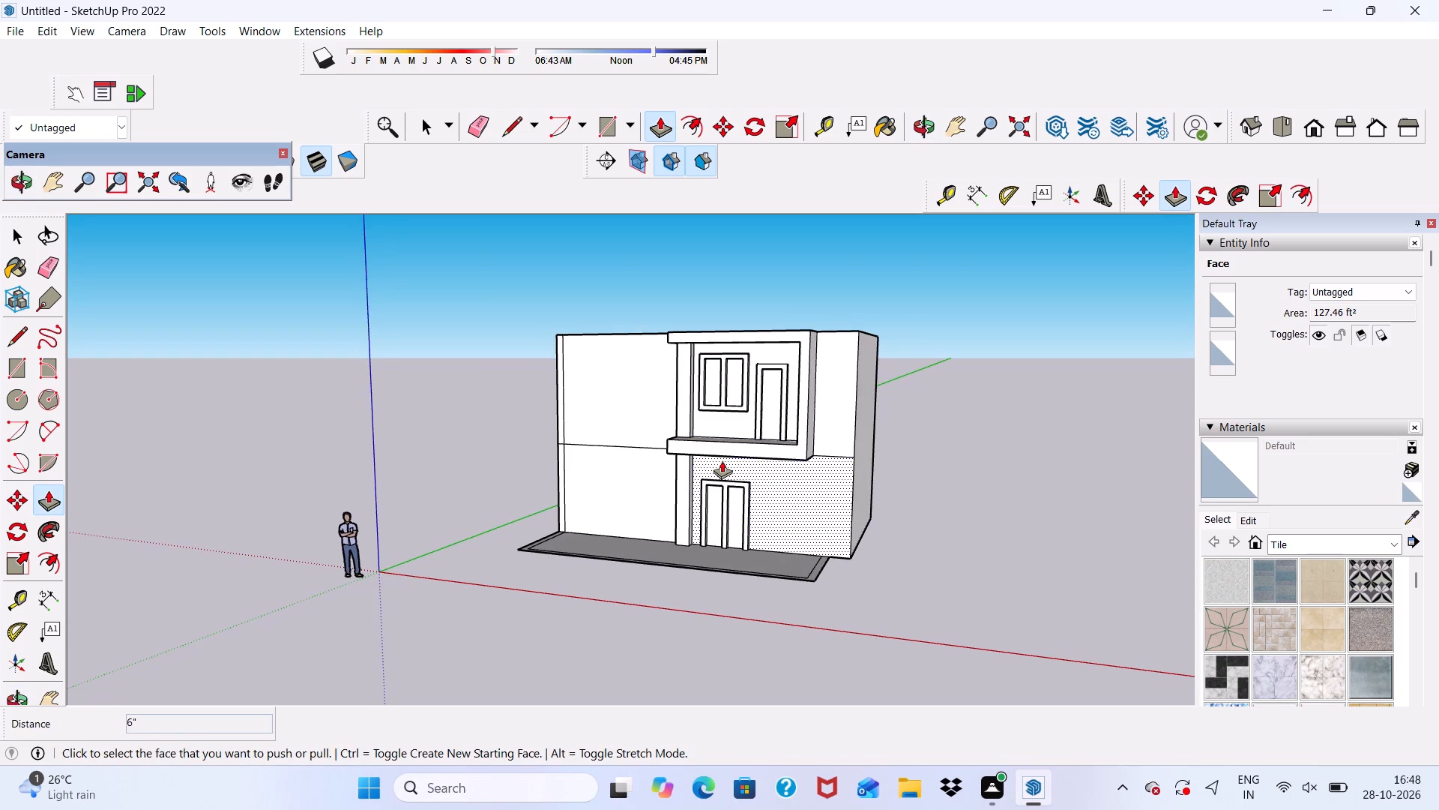
{"action": "middle_click_drag", "start_coordinate": [722, 460], "coordinate": [743, 450]}
{"action": "left_click", "coordinate": [751, 449]}
{"action": "key", "text": "space"}
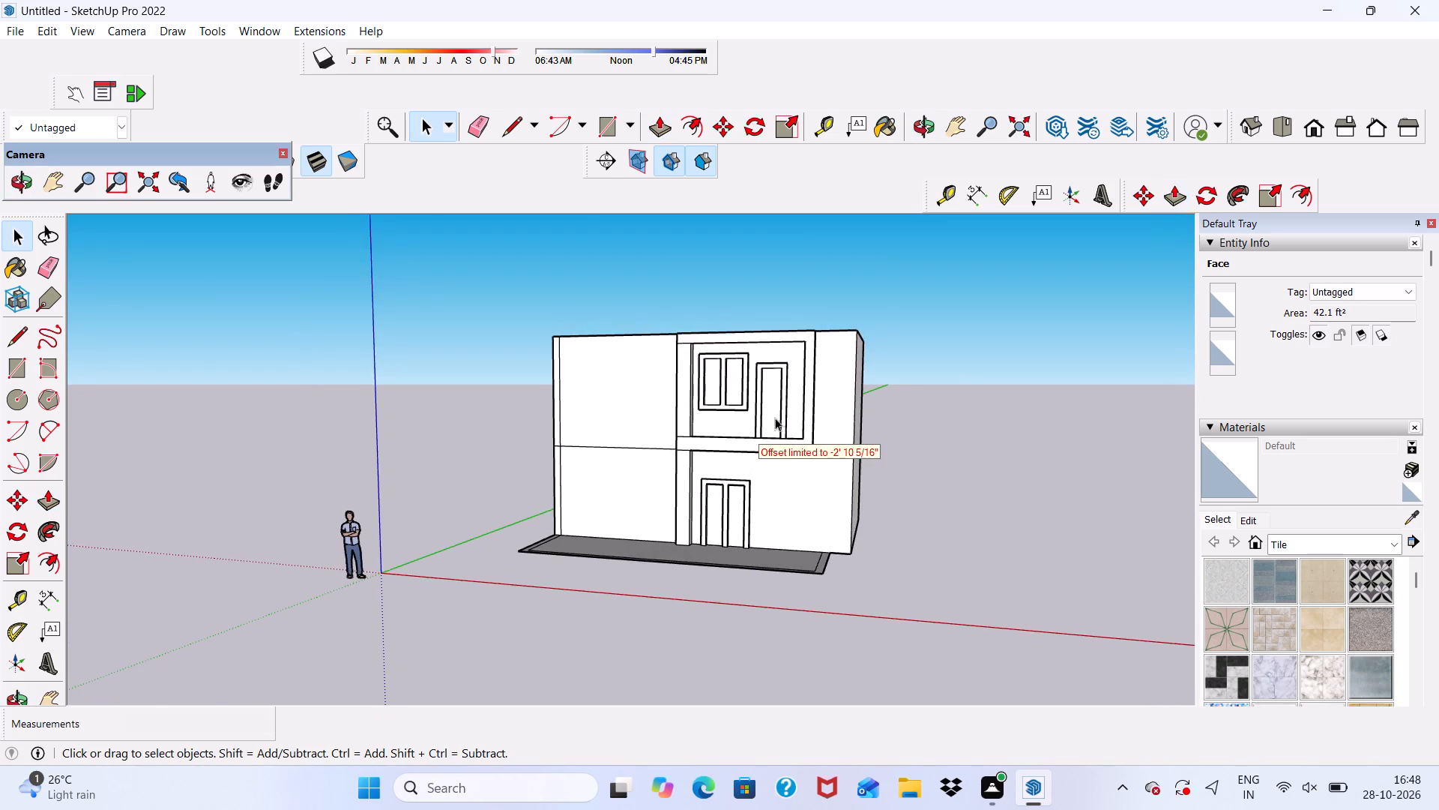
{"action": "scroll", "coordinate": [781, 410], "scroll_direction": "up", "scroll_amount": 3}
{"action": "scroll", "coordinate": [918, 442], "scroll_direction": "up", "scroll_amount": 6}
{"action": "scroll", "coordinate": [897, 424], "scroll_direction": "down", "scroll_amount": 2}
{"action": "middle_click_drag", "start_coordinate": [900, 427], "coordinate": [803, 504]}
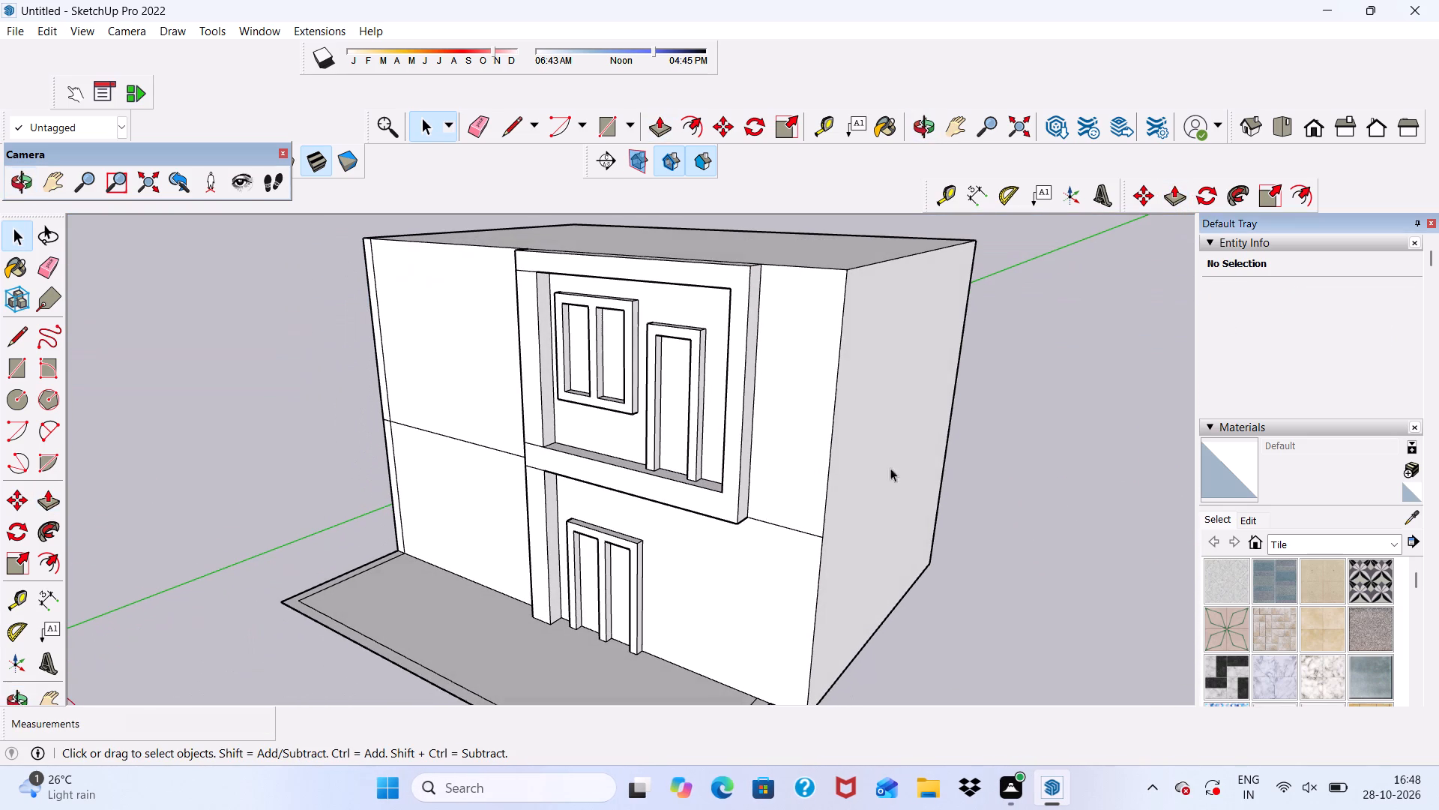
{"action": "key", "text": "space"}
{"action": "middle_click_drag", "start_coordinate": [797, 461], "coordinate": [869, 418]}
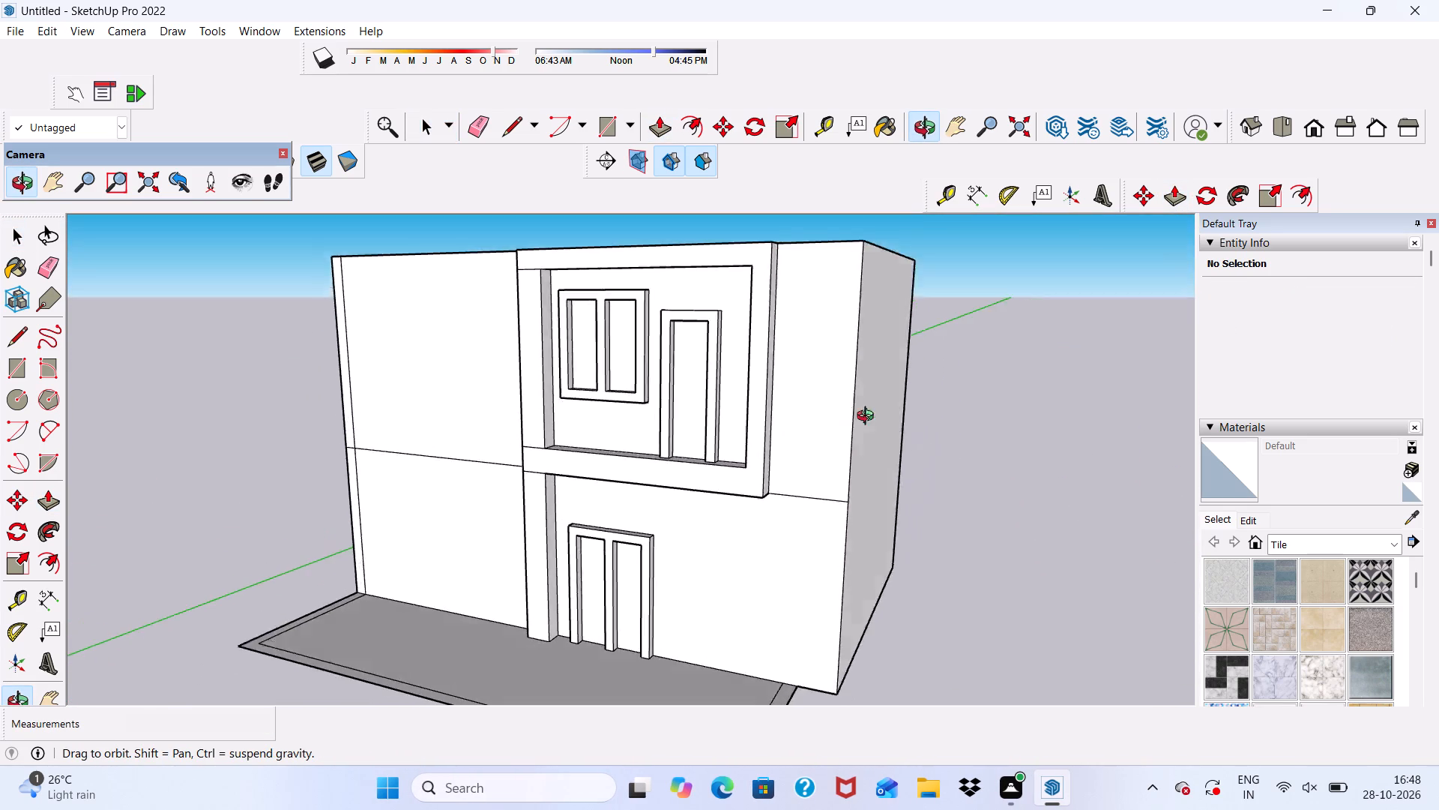
Draw a rectangle about 22' by 3' 11" on the front wall, from the C-shaped frame's outer top corner to the wall's far bottom corner.
{"action": "middle_click_drag", "start_coordinate": [869, 418], "coordinate": [938, 413]}
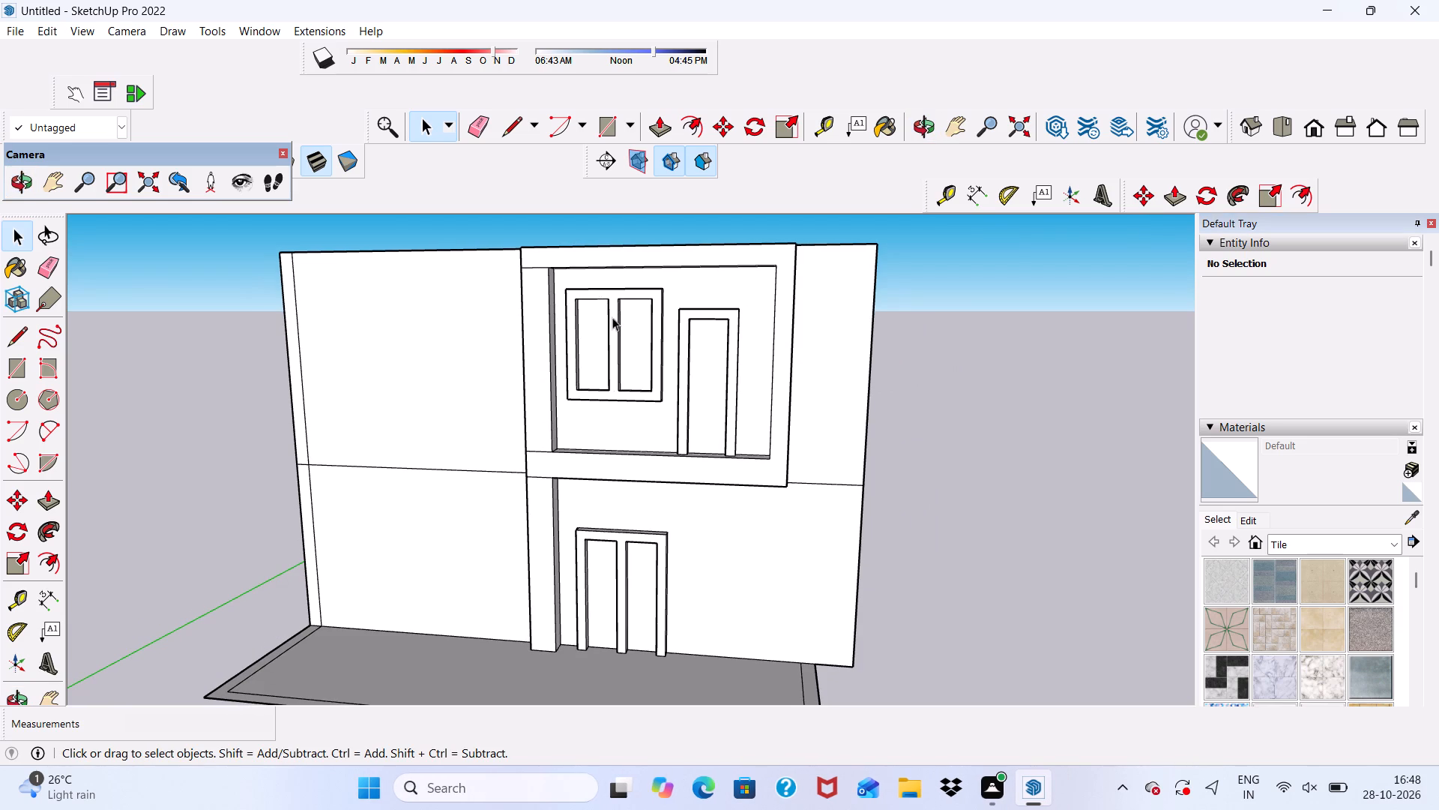
{"action": "middle_click_drag", "start_coordinate": [624, 290], "coordinate": [766, 287]}
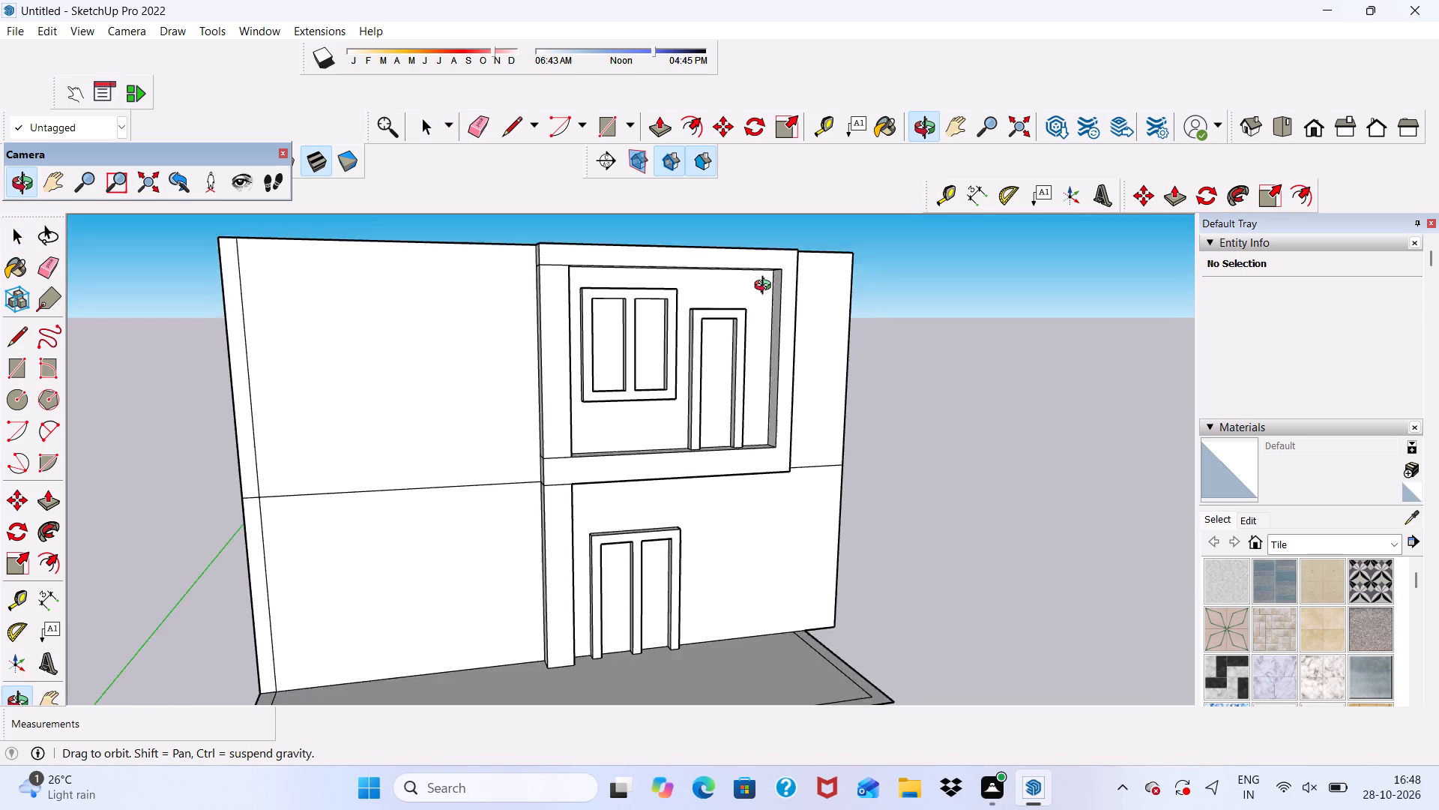
{"action": "middle_click_drag", "start_coordinate": [766, 287], "coordinate": [609, 299]}
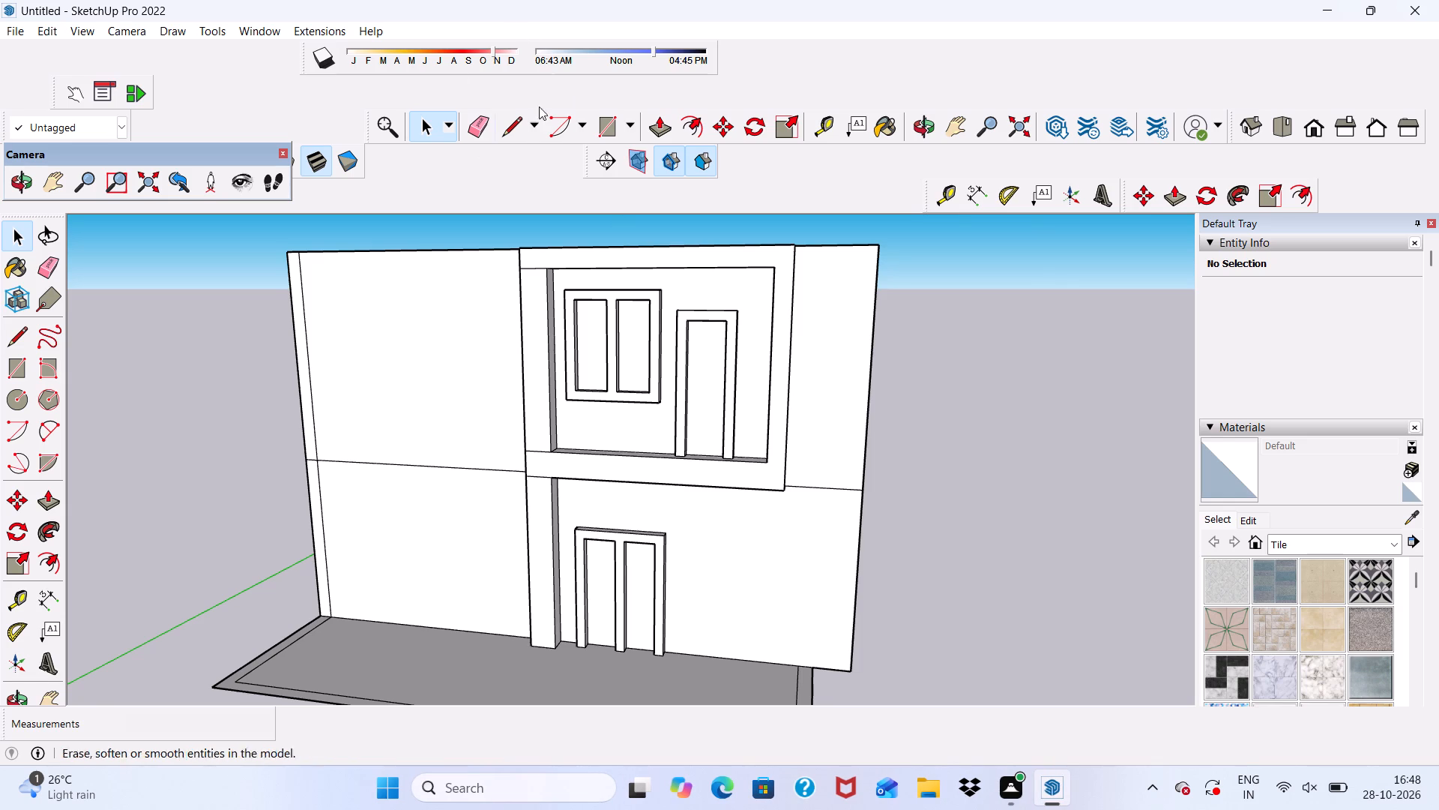
{"action": "left_click", "coordinate": [601, 118]}
{"action": "scroll", "coordinate": [827, 232], "scroll_direction": "up", "scroll_amount": 4}
{"action": "scroll", "coordinate": [819, 277], "scroll_direction": "down", "scroll_amount": 1}
{"action": "middle_click_drag", "start_coordinate": [822, 277], "coordinate": [743, 268]}
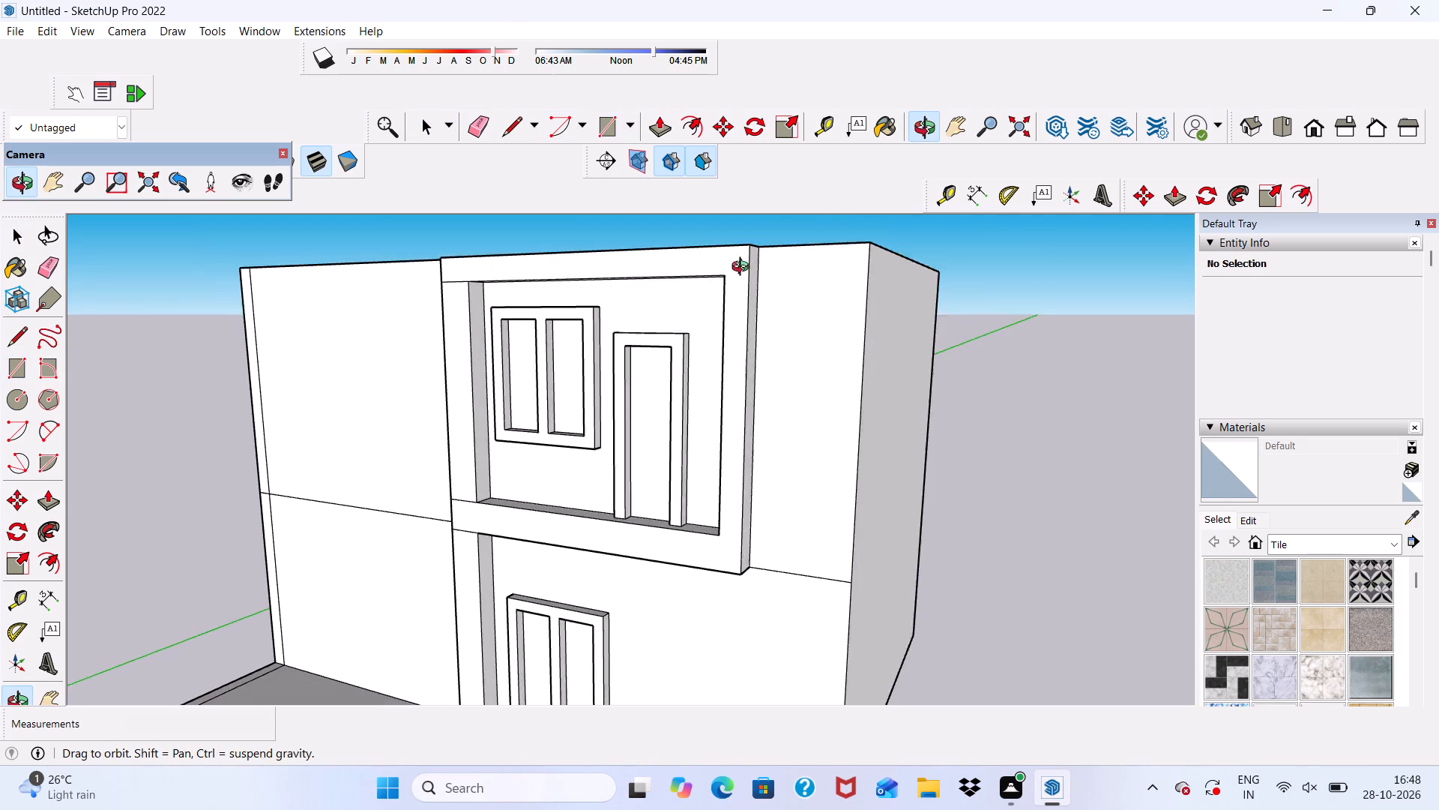
{"action": "middle_click_drag", "start_coordinate": [743, 268], "coordinate": [742, 270]}
{"action": "scroll", "coordinate": [761, 263], "scroll_direction": "up", "scroll_amount": 6}
{"action": "left_click", "coordinate": [755, 245]}
{"action": "scroll", "coordinate": [806, 262], "scroll_direction": "down", "scroll_amount": 4}
{"action": "scroll", "coordinate": [914, 212], "scroll_direction": "down", "scroll_amount": 9}
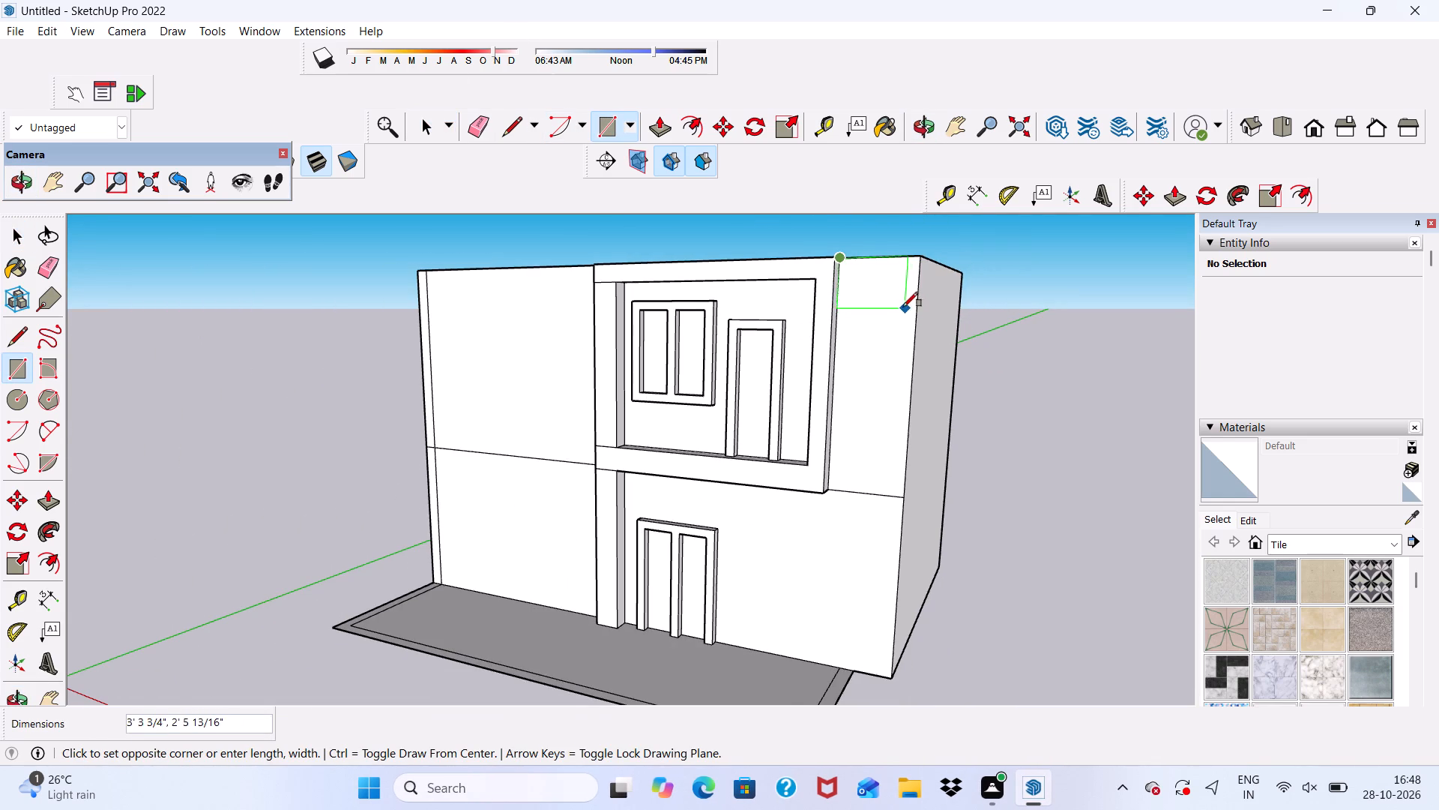
{"action": "scroll", "coordinate": [900, 288], "scroll_direction": "down", "scroll_amount": 8}
{"action": "scroll", "coordinate": [871, 211], "scroll_direction": "down", "scroll_amount": 3}
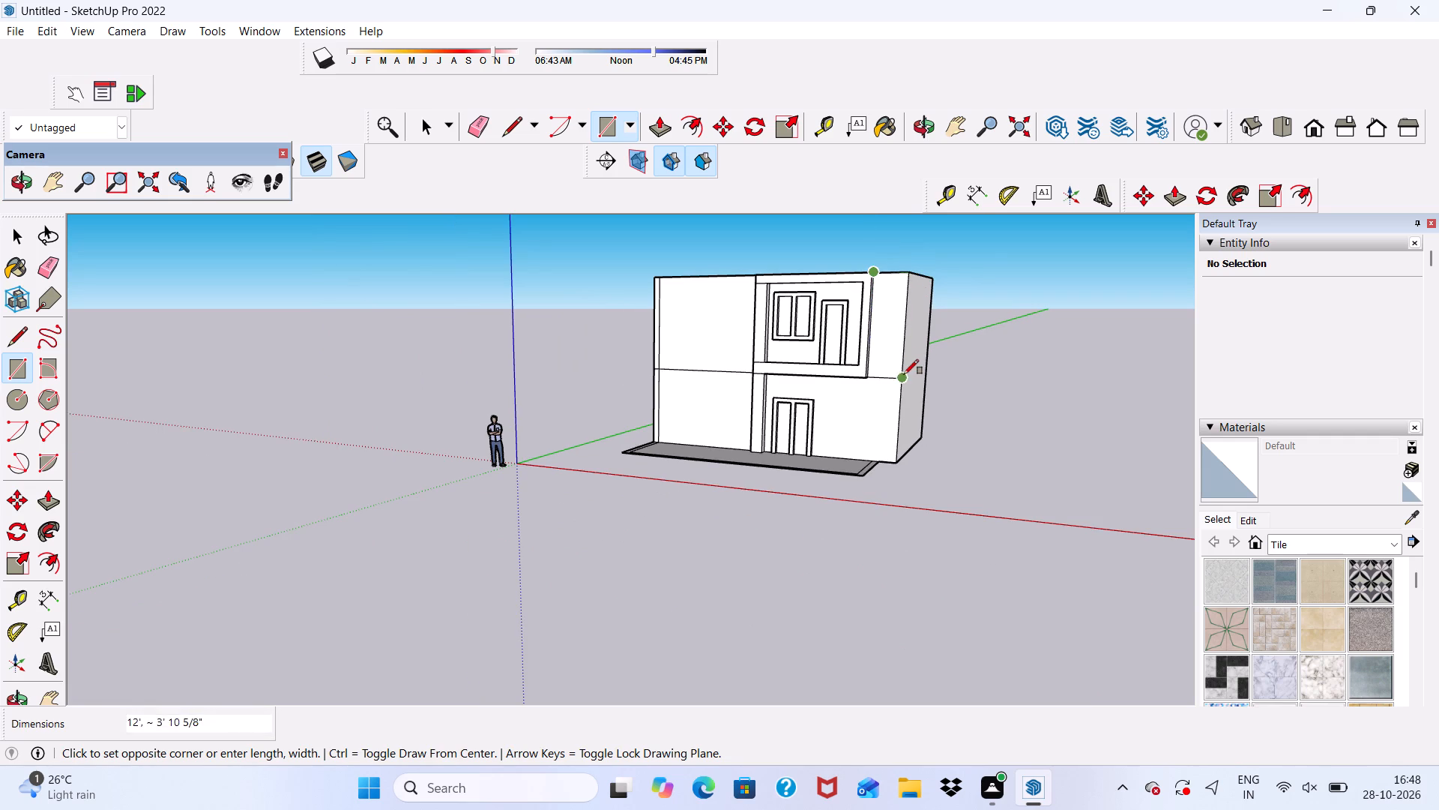
{"action": "scroll", "coordinate": [903, 340], "scroll_direction": "down", "scroll_amount": 3}
{"action": "scroll", "coordinate": [942, 451], "scroll_direction": "up", "scroll_amount": 4}
{"action": "scroll", "coordinate": [877, 437], "scroll_direction": "up", "scroll_amount": 2}
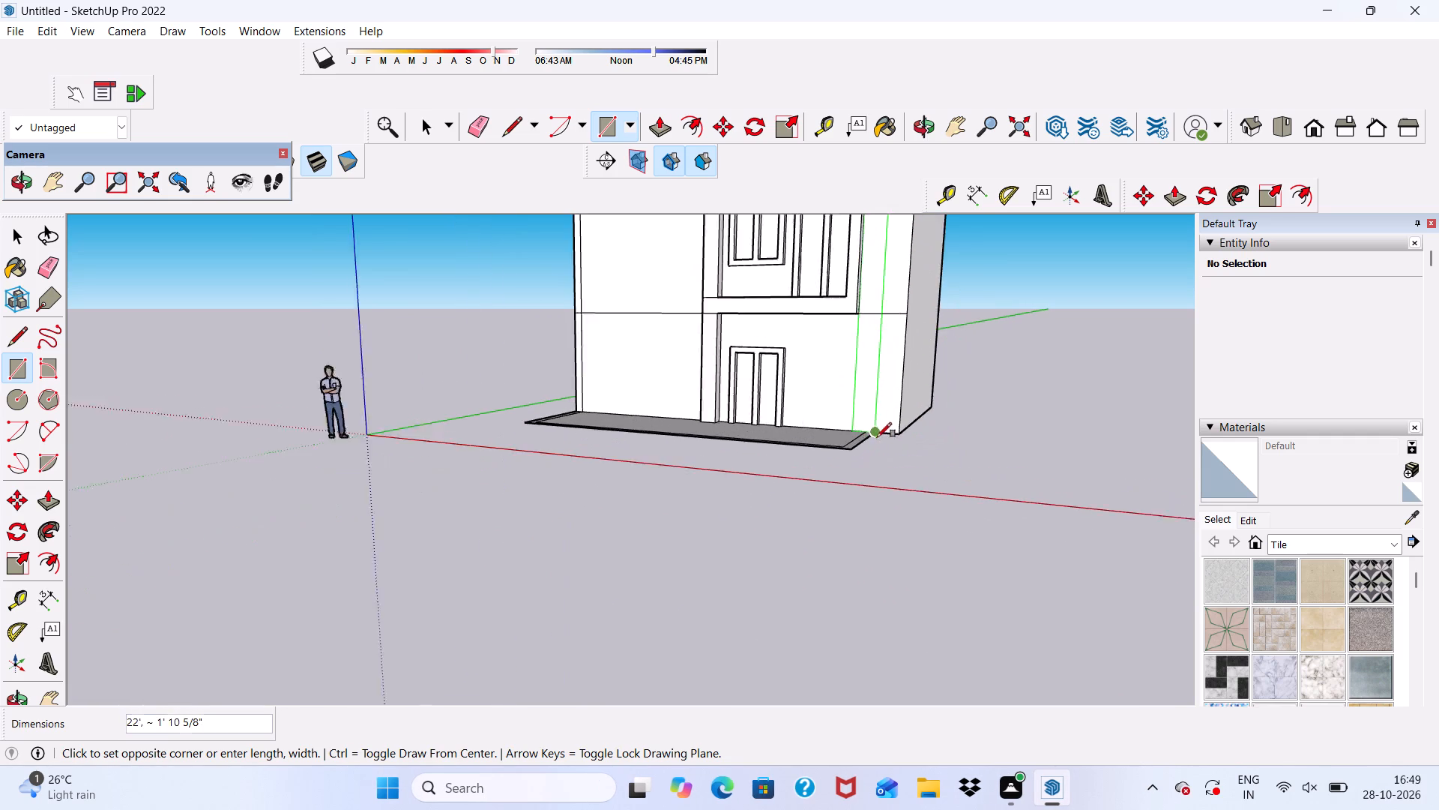
{"action": "scroll", "coordinate": [877, 437], "scroll_direction": "up", "scroll_amount": 12}
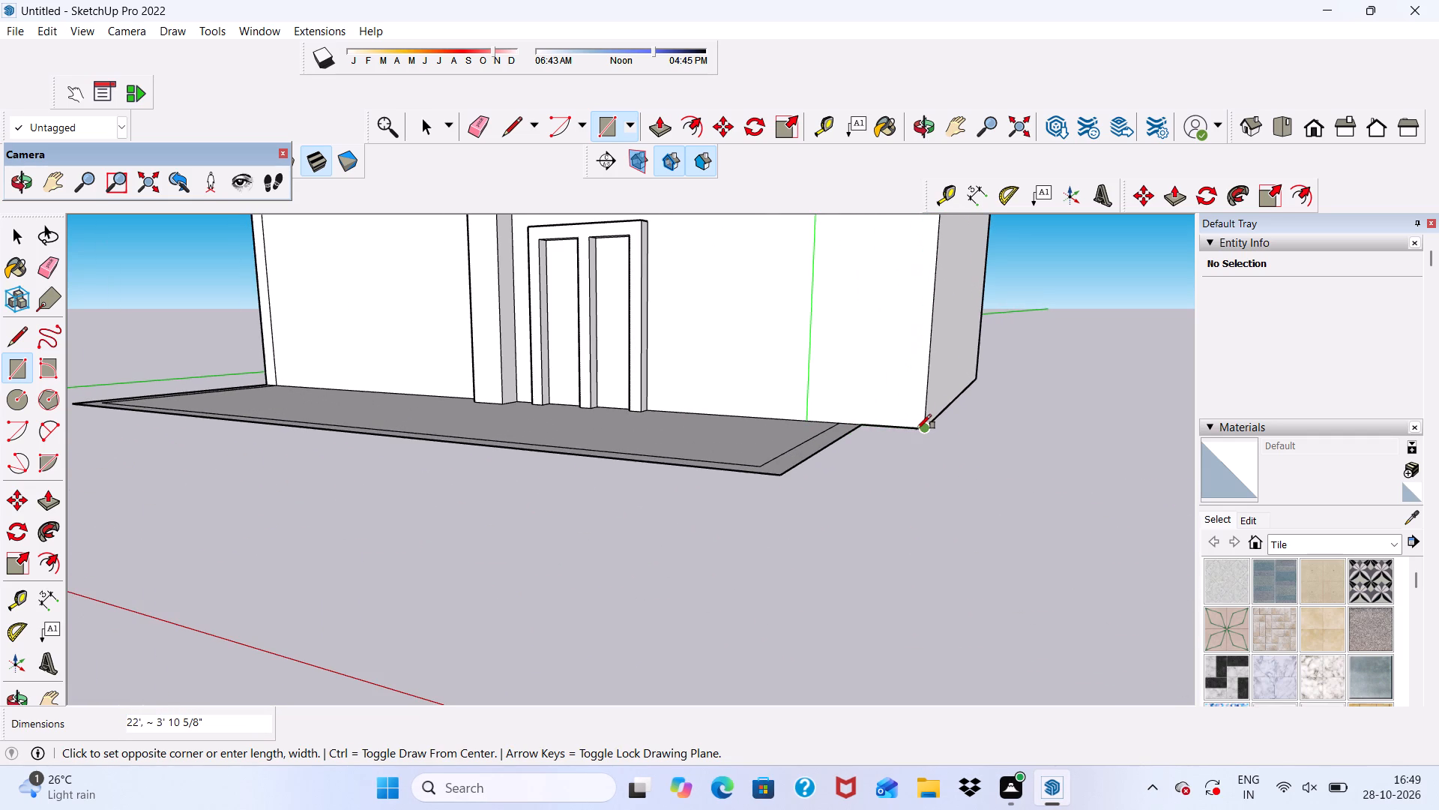
{"action": "left_click", "coordinate": [917, 429]}
Draw a 22' tall strip about 1' wide along the front wall's outer vertical edge beside the C-shaped frame, from roof to base.
{"action": "scroll", "coordinate": [878, 403], "scroll_direction": "down", "scroll_amount": 3}
{"action": "middle_click_drag", "start_coordinate": [883, 424], "coordinate": [948, 486]}
{"action": "scroll", "coordinate": [888, 418], "scroll_direction": "down", "scroll_amount": 12}
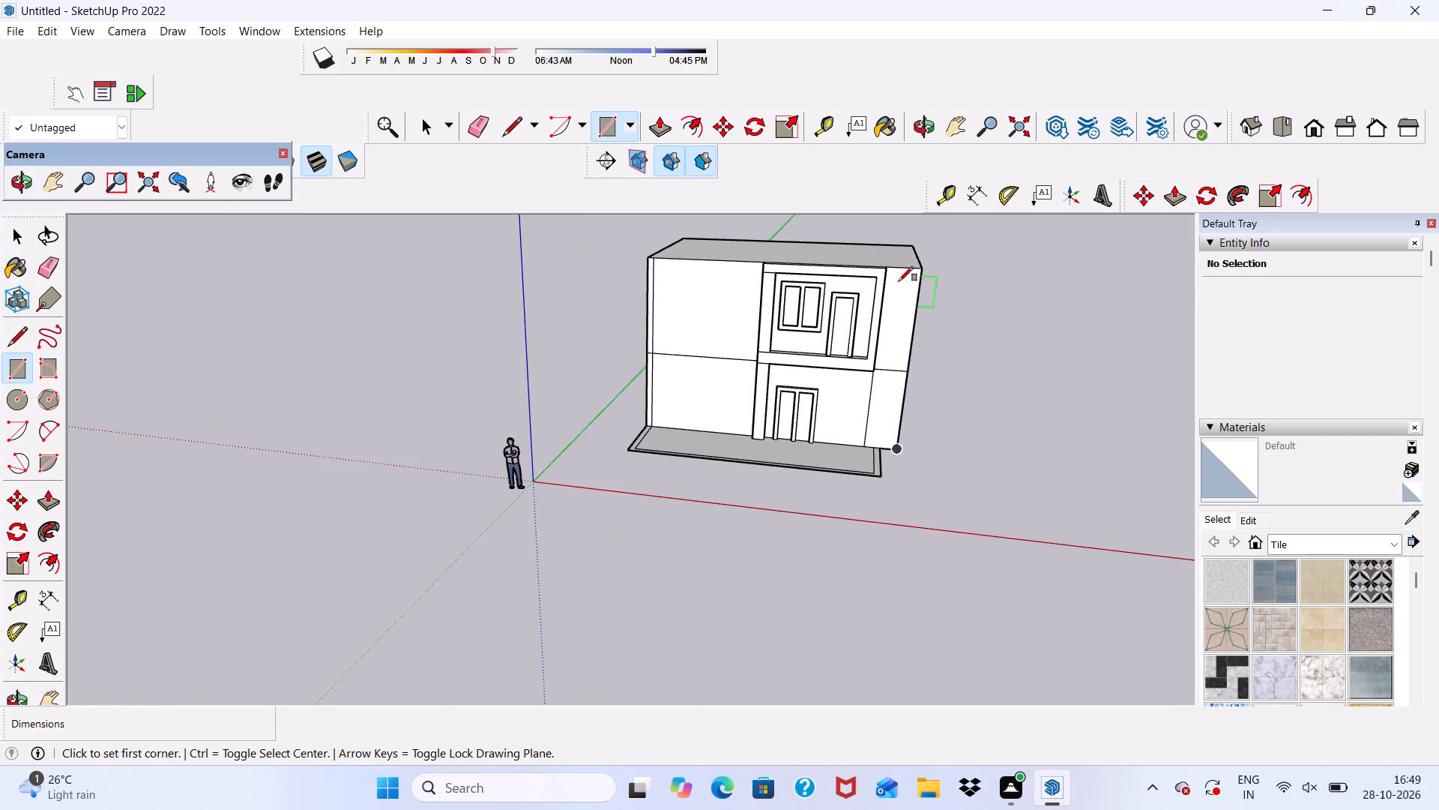
{"action": "scroll", "coordinate": [898, 284], "scroll_direction": "up", "scroll_amount": 14}
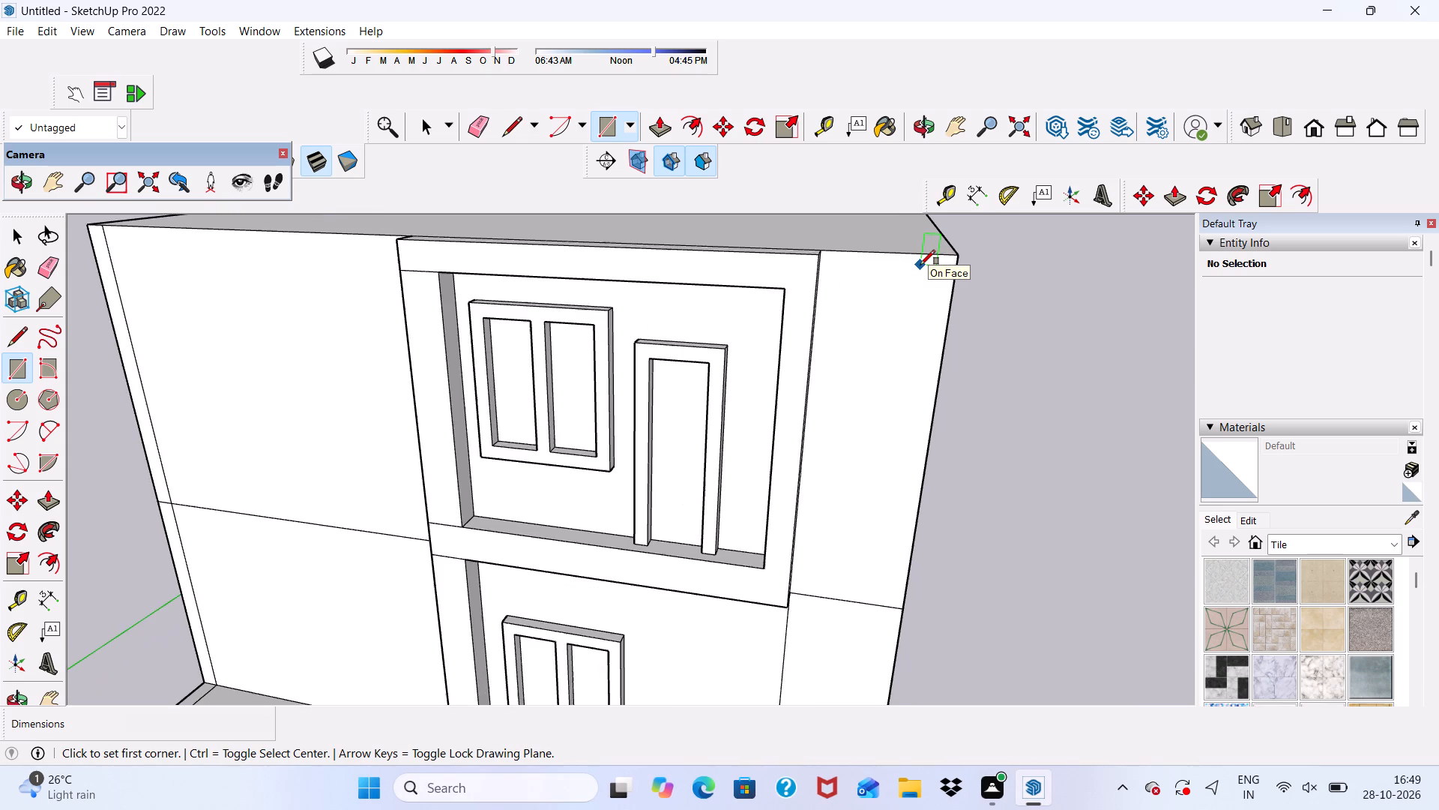
{"action": "scroll", "coordinate": [920, 265], "scroll_direction": "up", "scroll_amount": 3}
{"action": "left_click", "coordinate": [965, 253]}
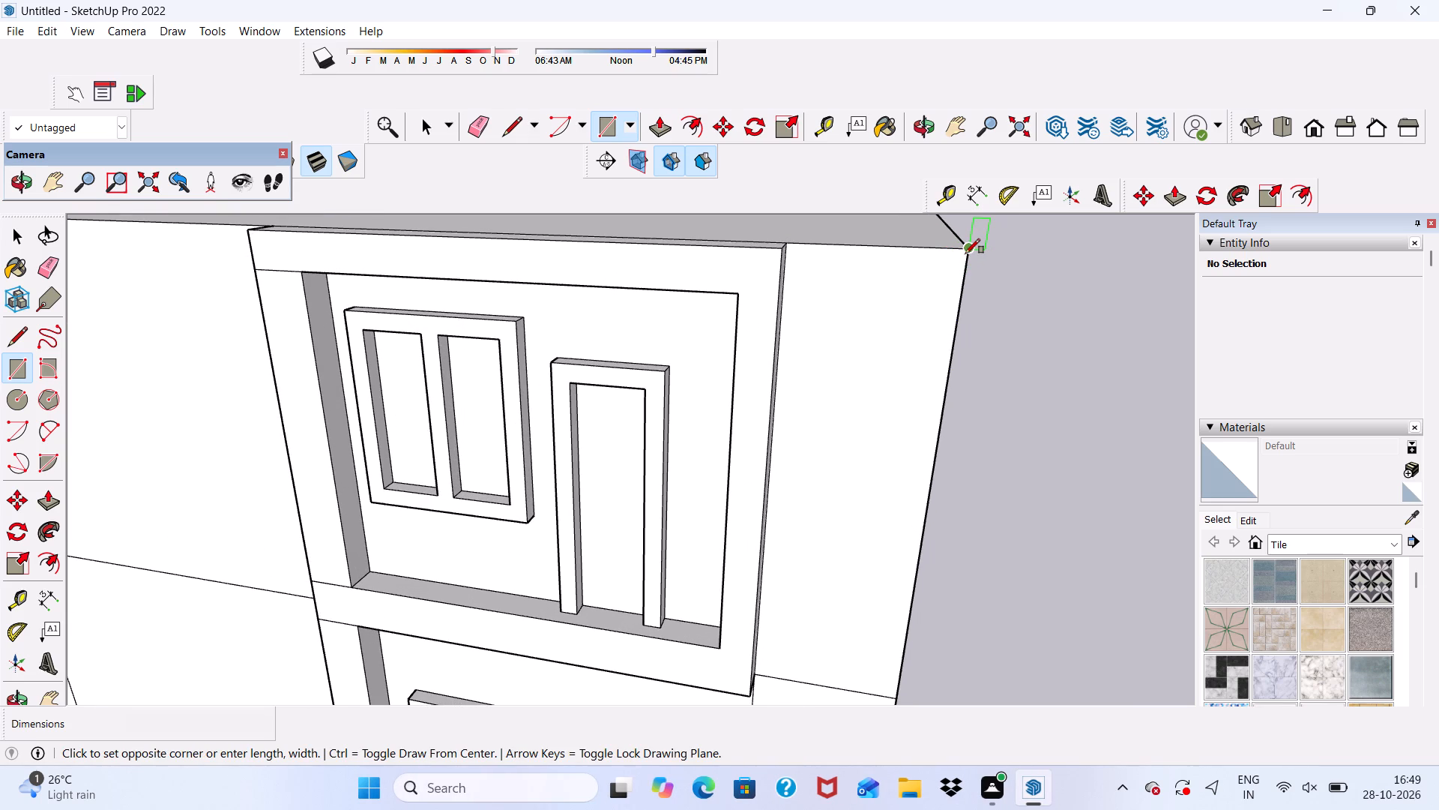
{"action": "scroll", "coordinate": [925, 290], "scroll_direction": "down", "scroll_amount": 11}
{"action": "scroll", "coordinate": [930, 520], "scroll_direction": "up", "scroll_amount": 5}
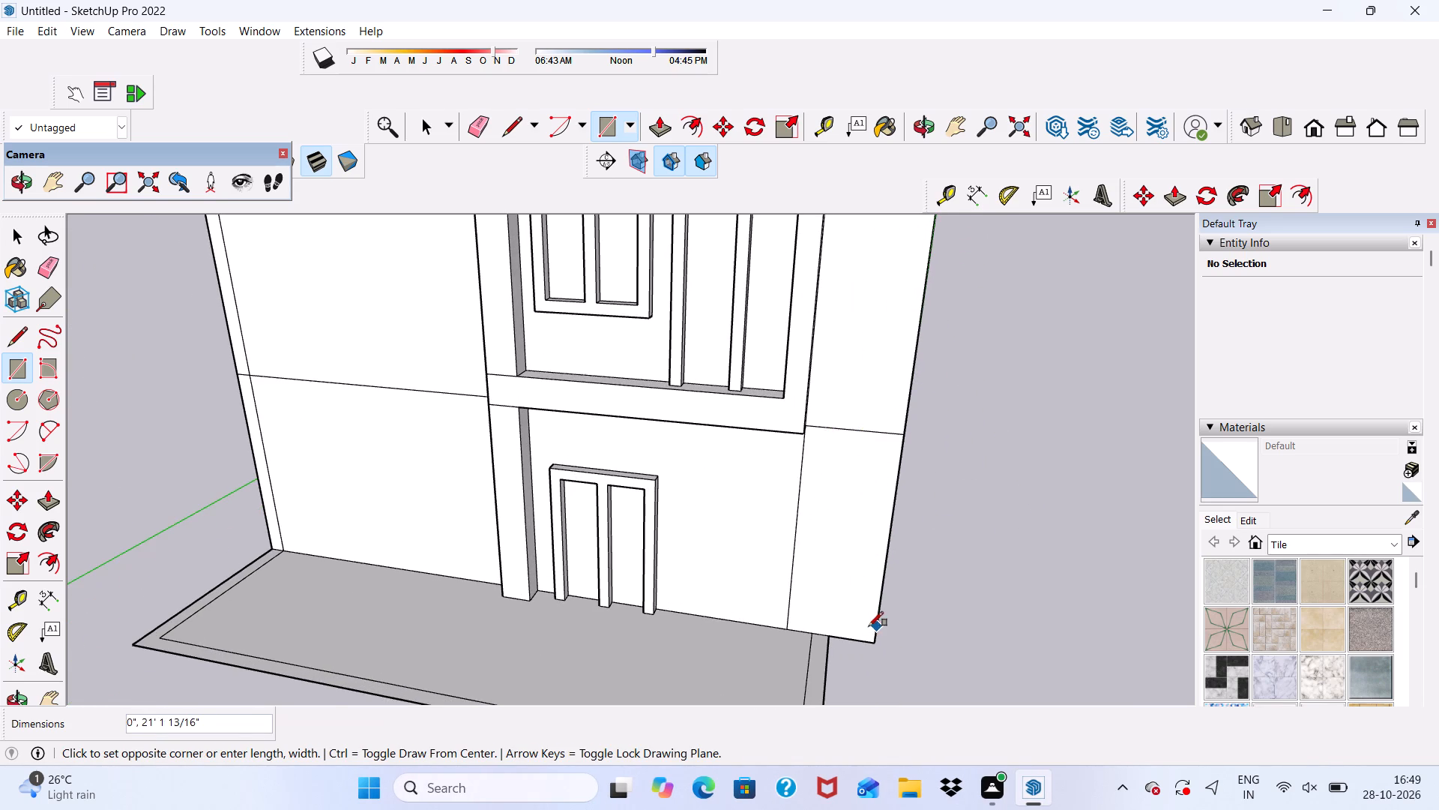
{"action": "scroll", "coordinate": [860, 632], "scroll_direction": "up", "scroll_amount": 4}
{"action": "middle_click_drag", "start_coordinate": [848, 620], "coordinate": [869, 545]}
{"action": "scroll", "coordinate": [883, 632], "scroll_direction": "up", "scroll_amount": 5}
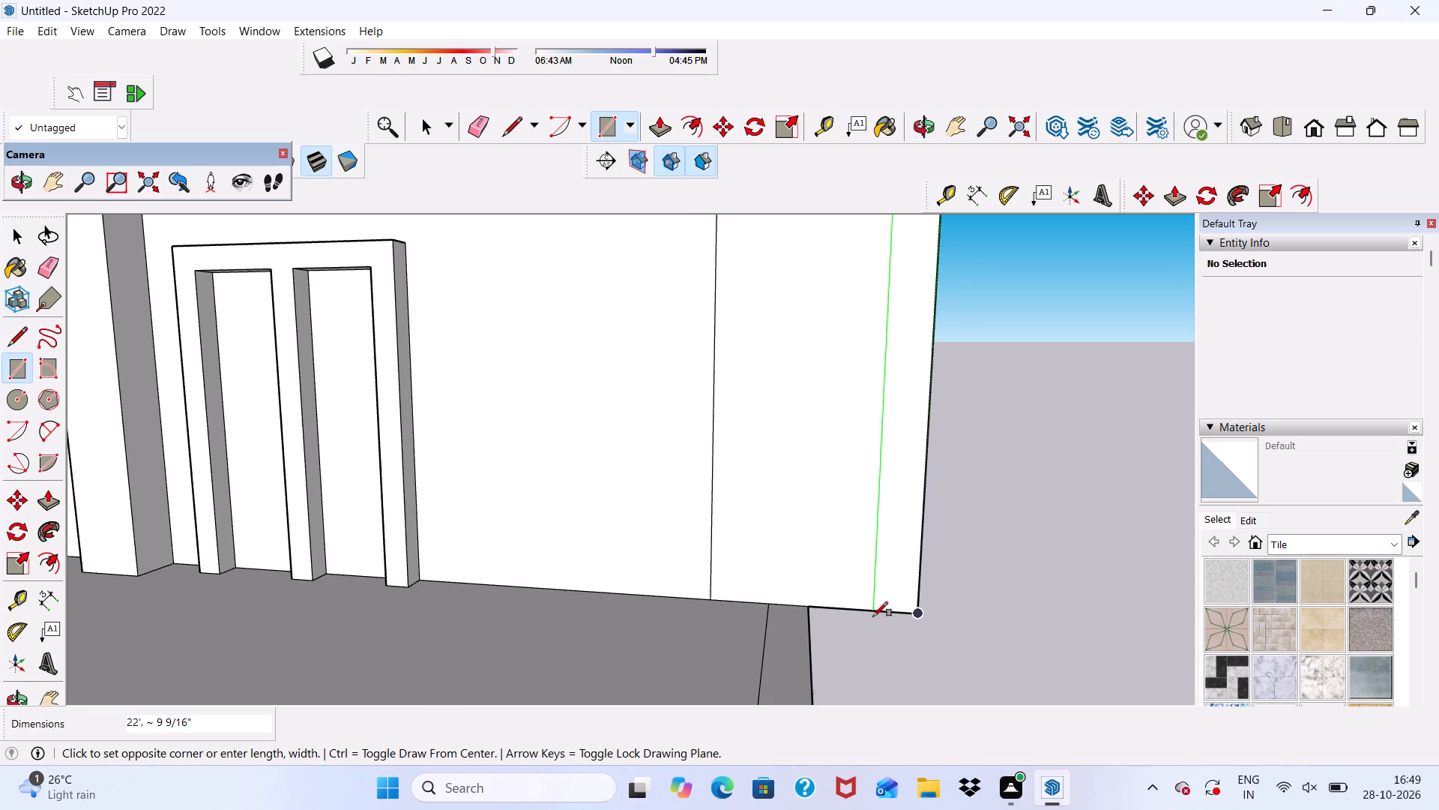
{"action": "left_click", "coordinate": [866, 612]}
{"action": "scroll", "coordinate": [857, 594], "scroll_direction": "down", "scroll_amount": 12}
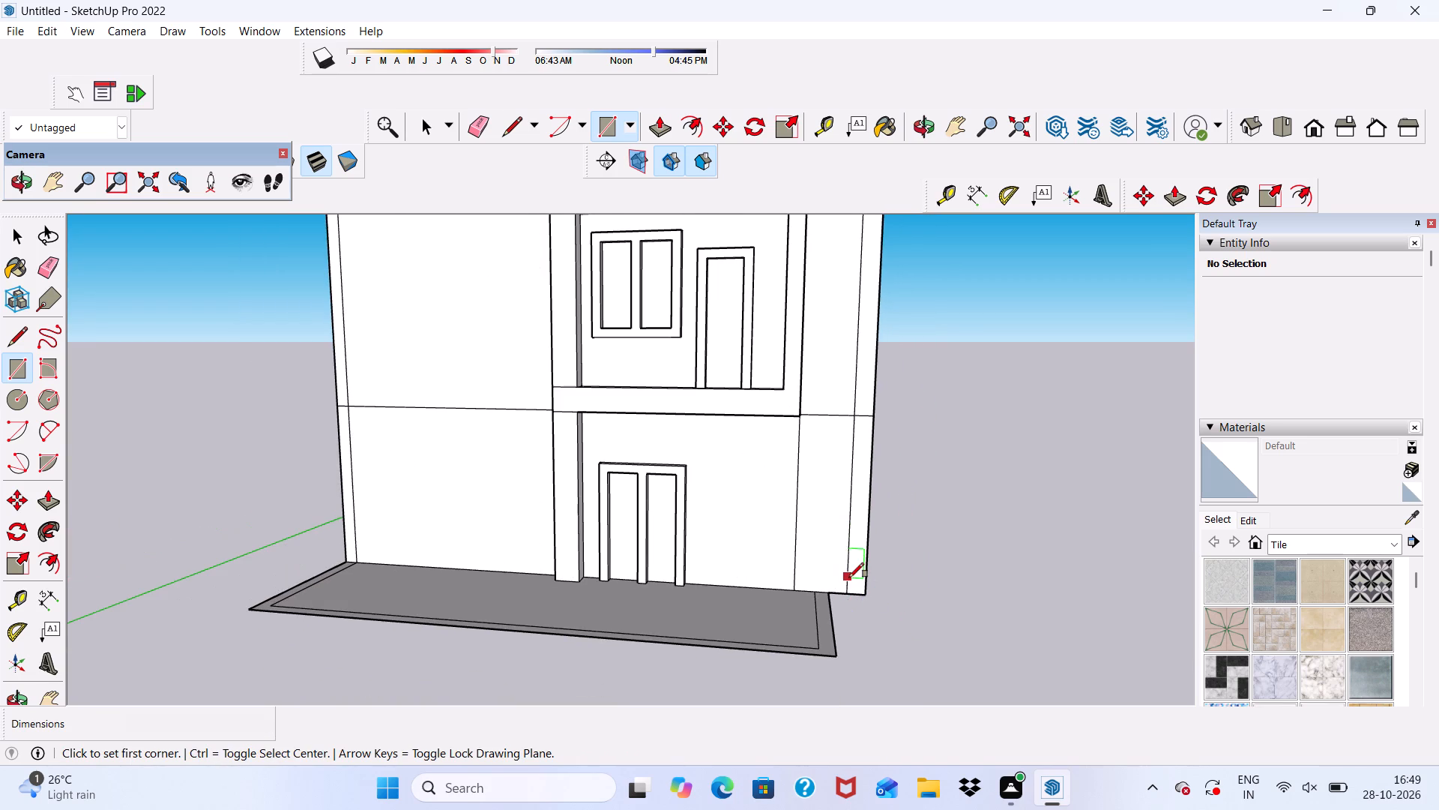
{"action": "key", "text": "space"}
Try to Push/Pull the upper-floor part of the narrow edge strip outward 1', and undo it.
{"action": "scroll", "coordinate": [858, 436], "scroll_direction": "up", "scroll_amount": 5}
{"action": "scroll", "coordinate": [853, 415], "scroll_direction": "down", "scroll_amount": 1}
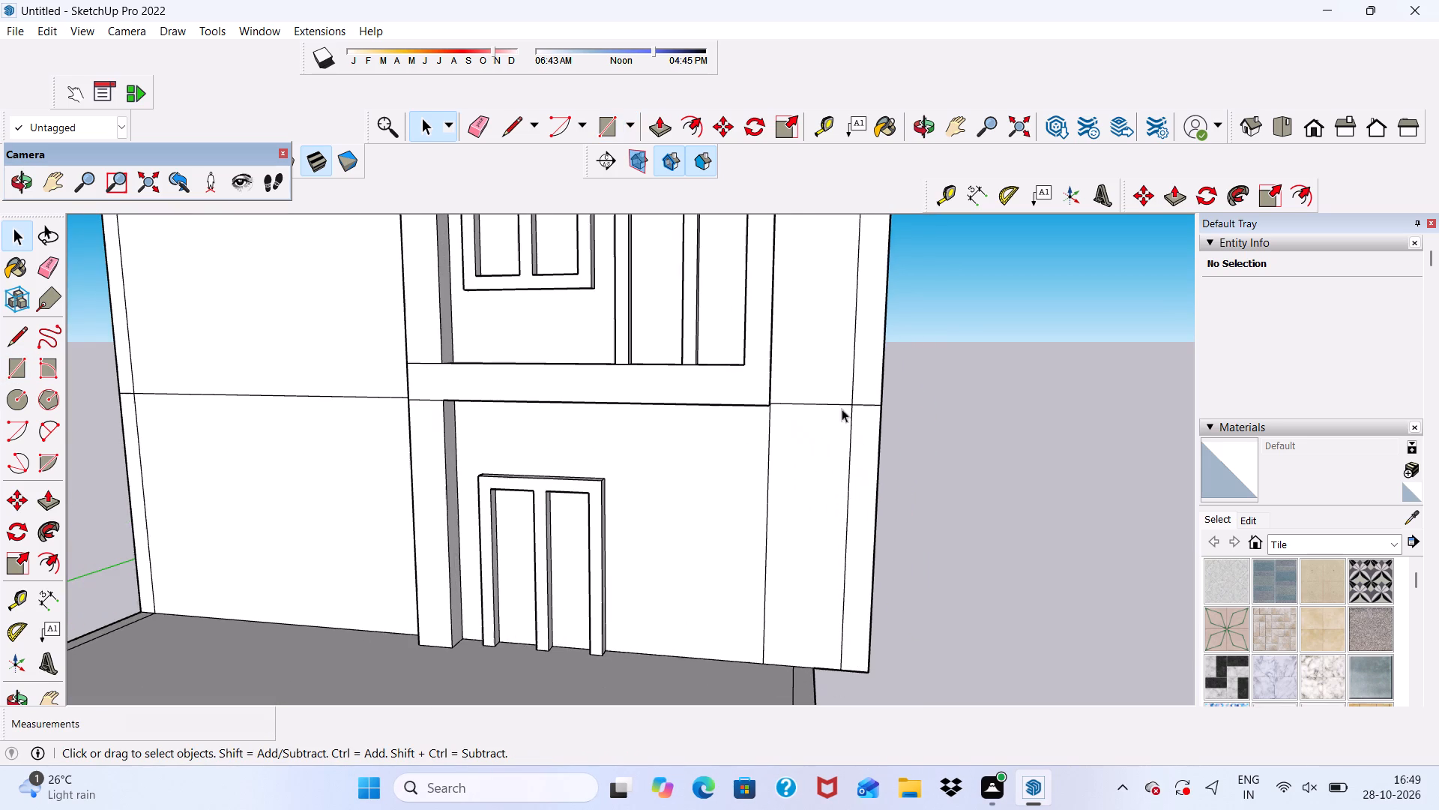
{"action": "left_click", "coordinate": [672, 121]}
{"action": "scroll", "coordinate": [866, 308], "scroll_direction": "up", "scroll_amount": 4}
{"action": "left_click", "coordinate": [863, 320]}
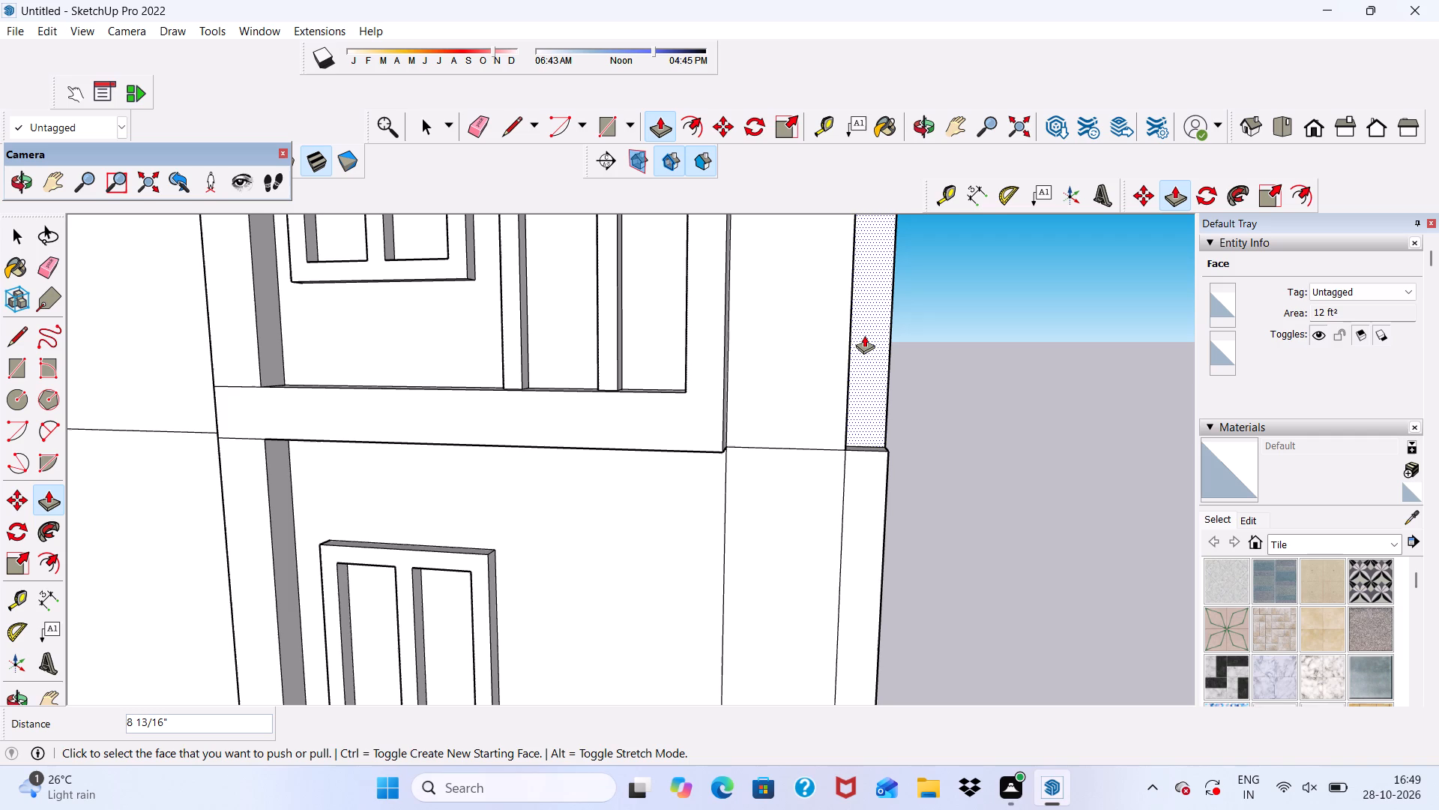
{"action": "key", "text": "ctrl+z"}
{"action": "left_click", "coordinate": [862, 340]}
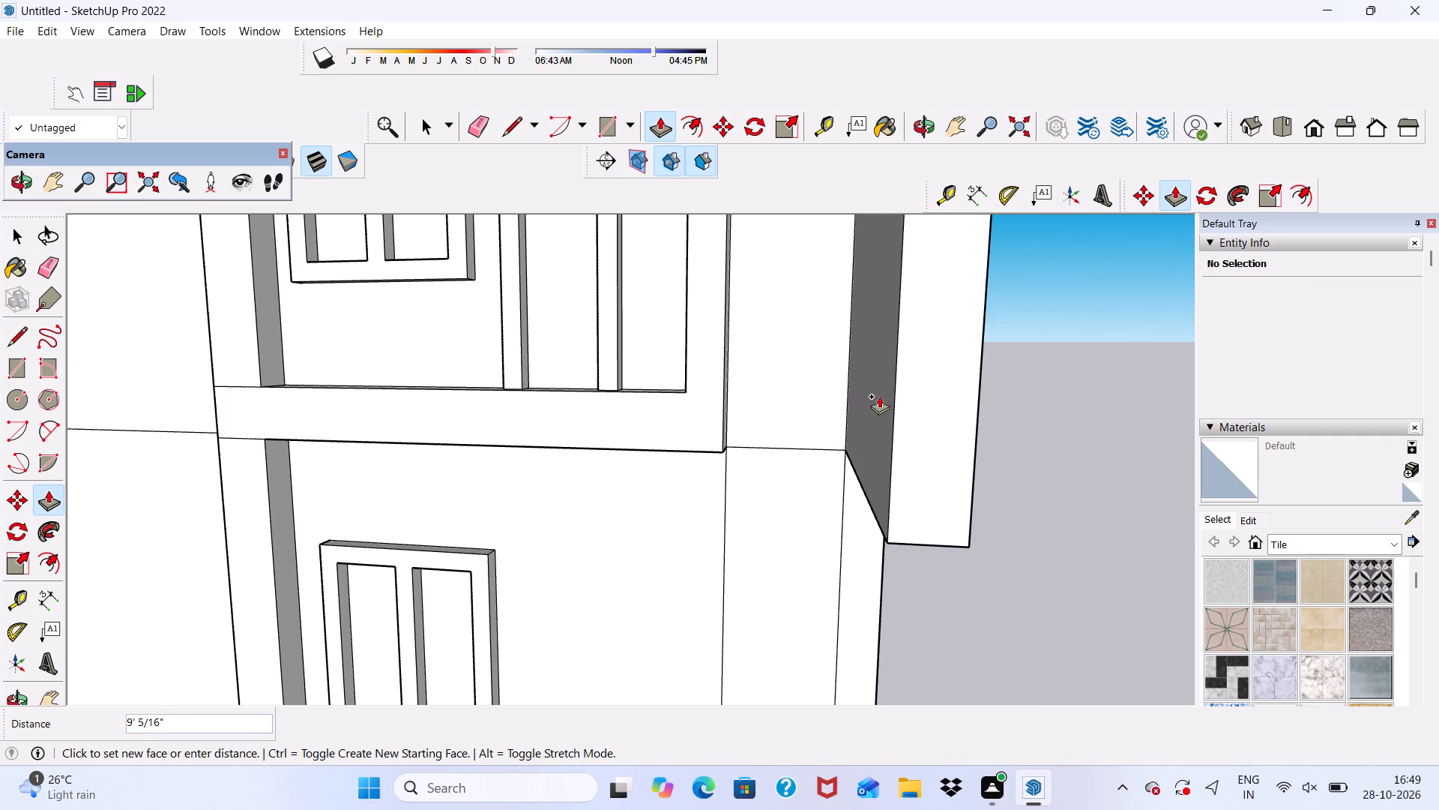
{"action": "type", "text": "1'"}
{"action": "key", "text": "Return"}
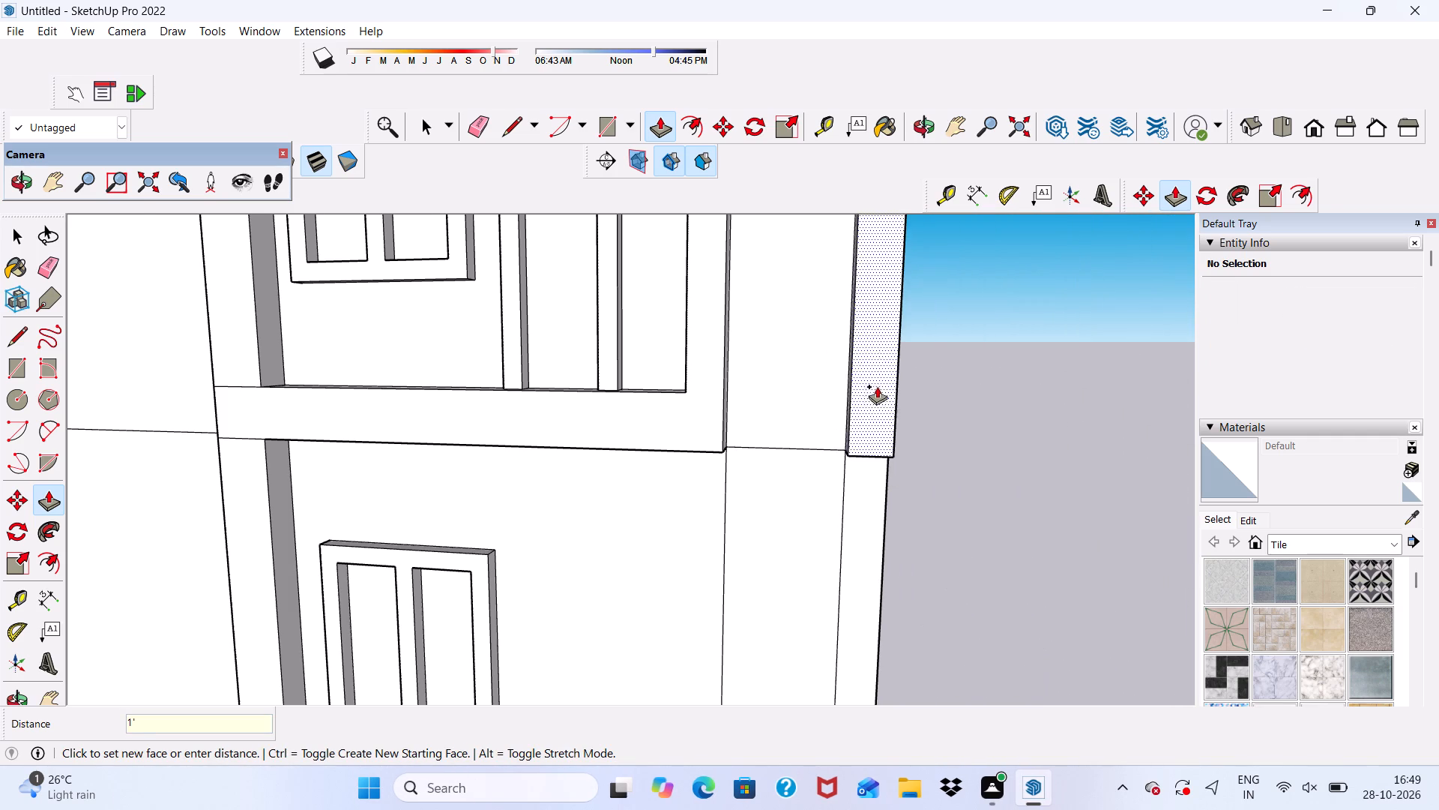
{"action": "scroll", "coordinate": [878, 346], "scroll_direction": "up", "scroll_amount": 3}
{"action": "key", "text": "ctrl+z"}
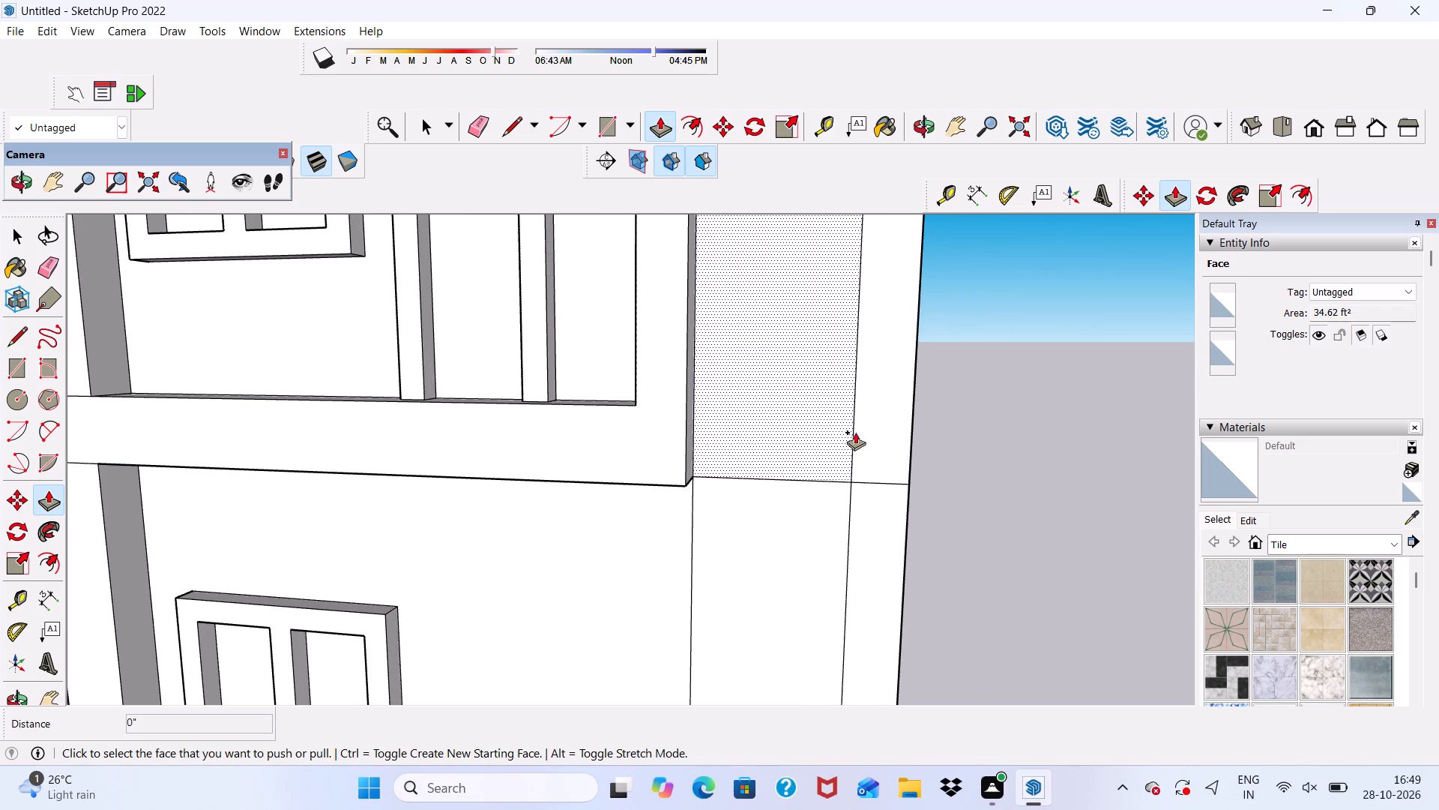
Push/Pull the upper-floor part of the narrow edge strip outward 2'.
{"action": "left_click", "coordinate": [875, 434]}
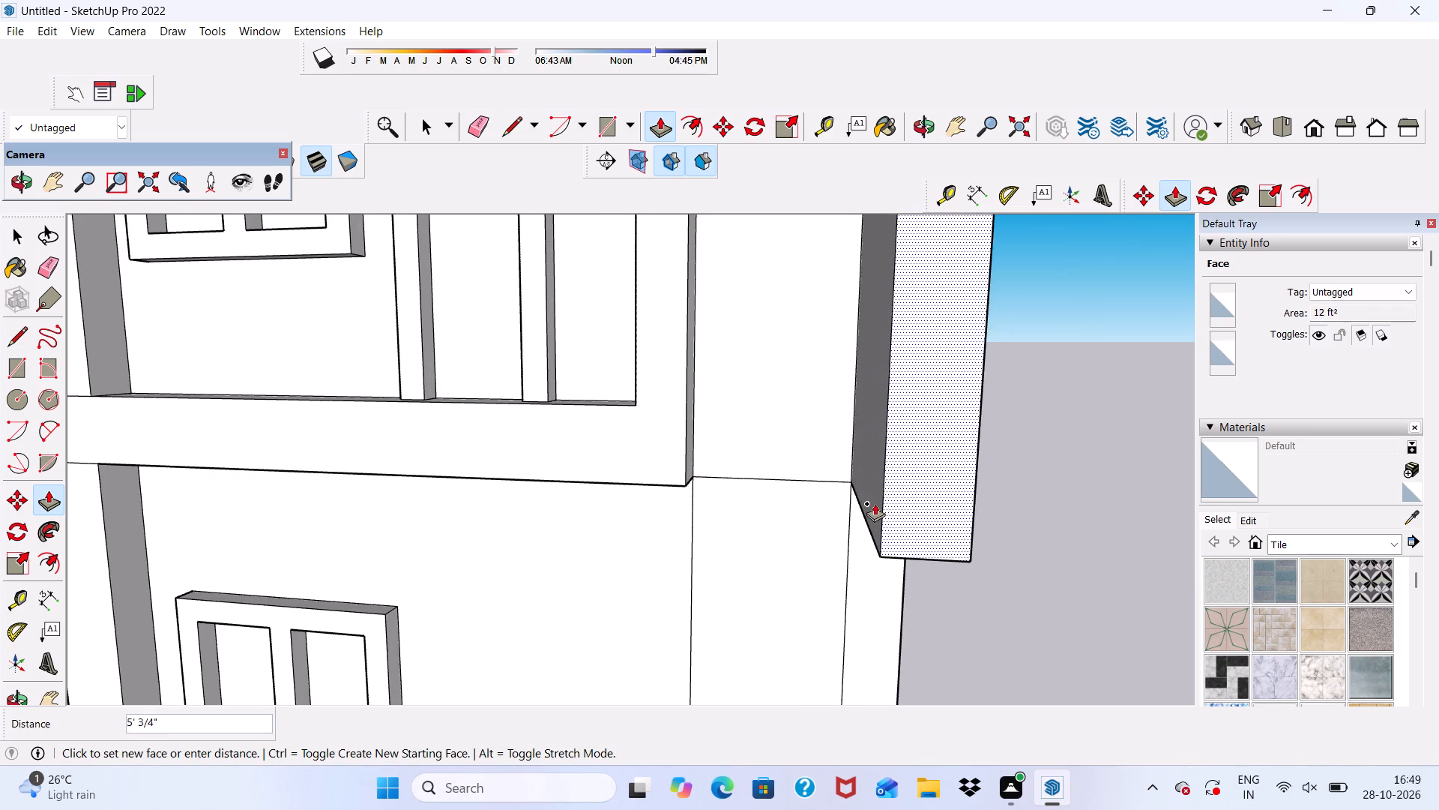
{"action": "type", "text": "2'"}
{"action": "key", "text": "Return"}
Push/Pull the ground-floor part of the edge strip outward 2', level with its upper part, forming a full-height corner pillar.
{"action": "scroll", "coordinate": [785, 491], "scroll_direction": "up", "scroll_amount": 1}
{"action": "scroll", "coordinate": [800, 490], "scroll_direction": "down", "scroll_amount": 3}
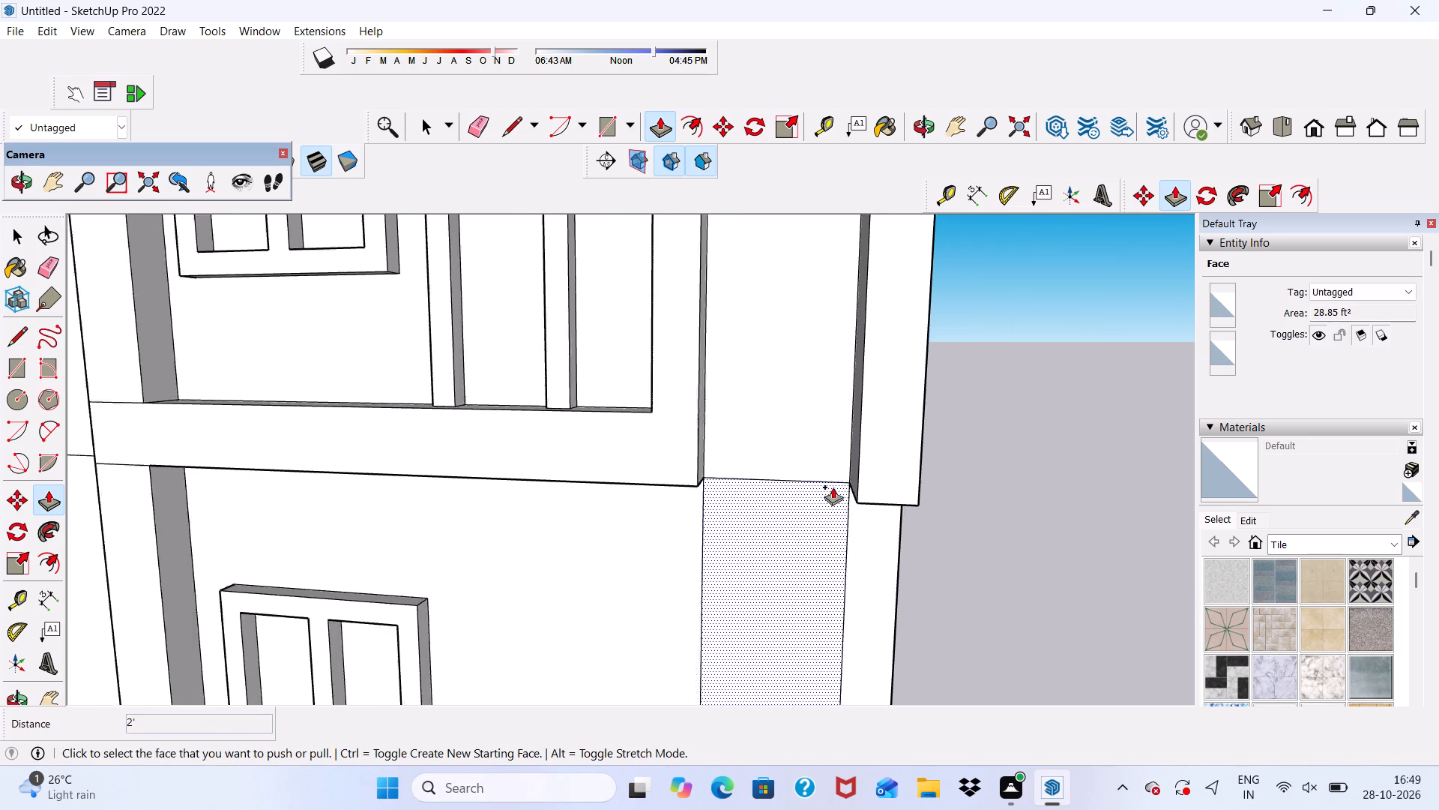
{"action": "scroll", "coordinate": [833, 487], "scroll_direction": "down", "scroll_amount": 8}
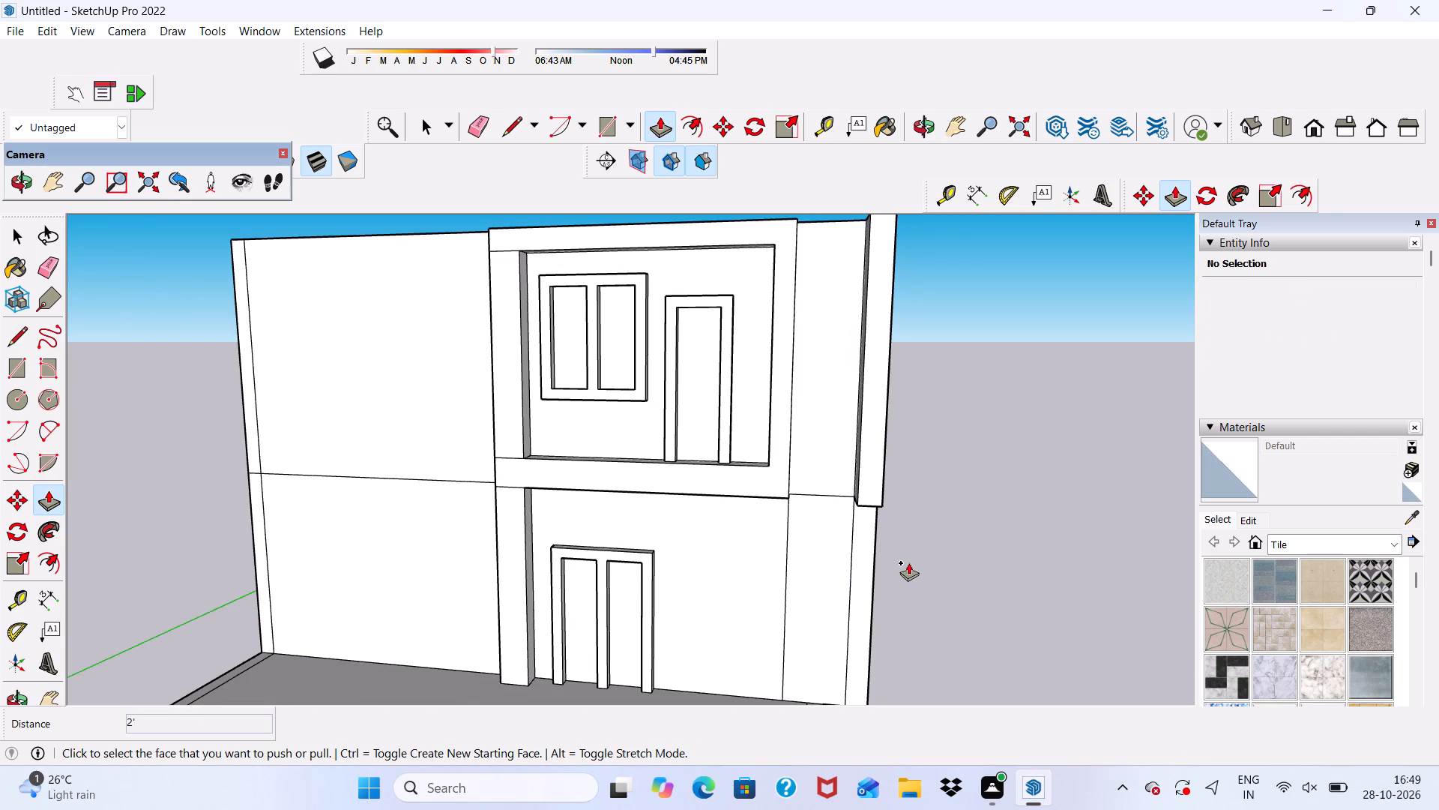
{"action": "scroll", "coordinate": [923, 625], "scroll_direction": "up", "scroll_amount": 1}
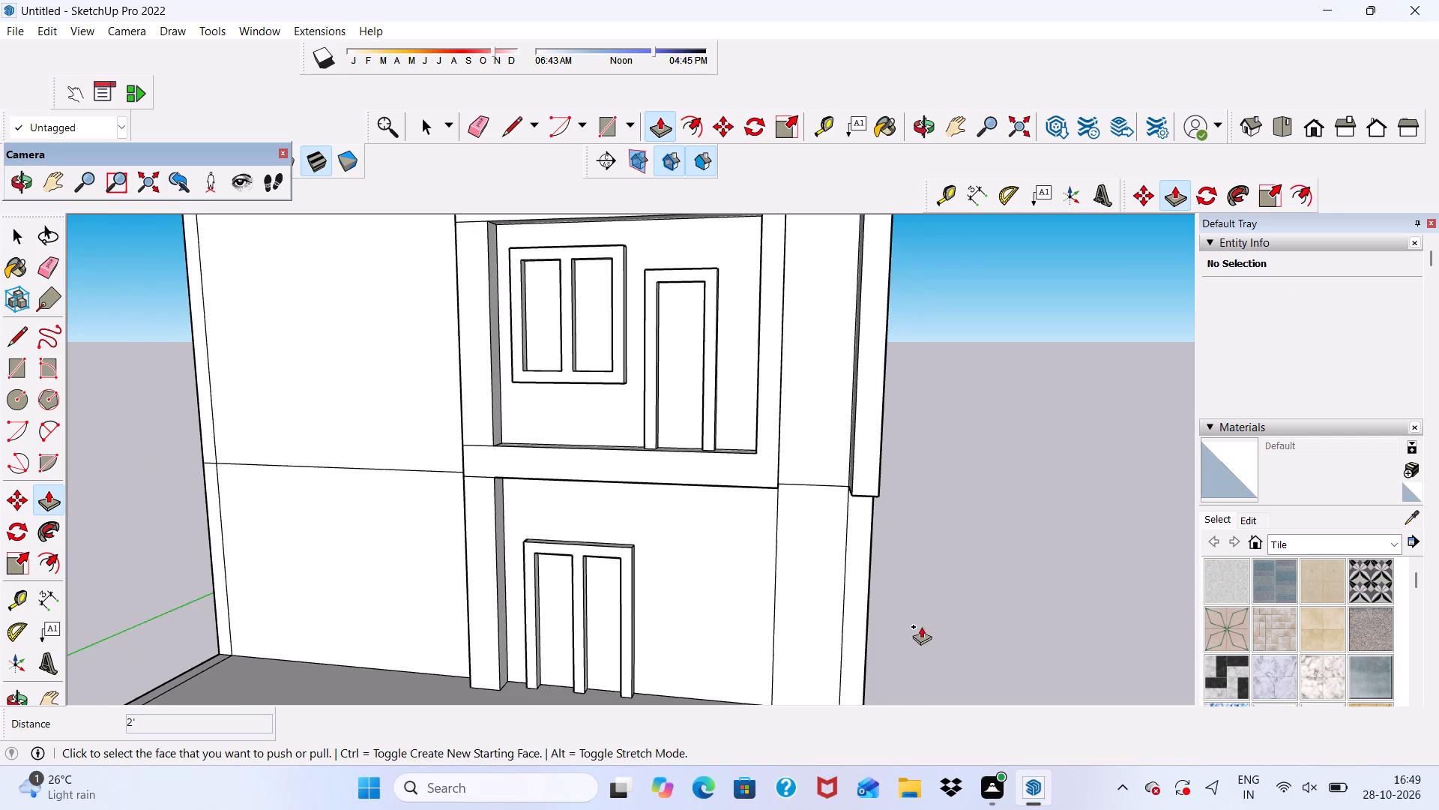
{"action": "left_click", "coordinate": [862, 555]}
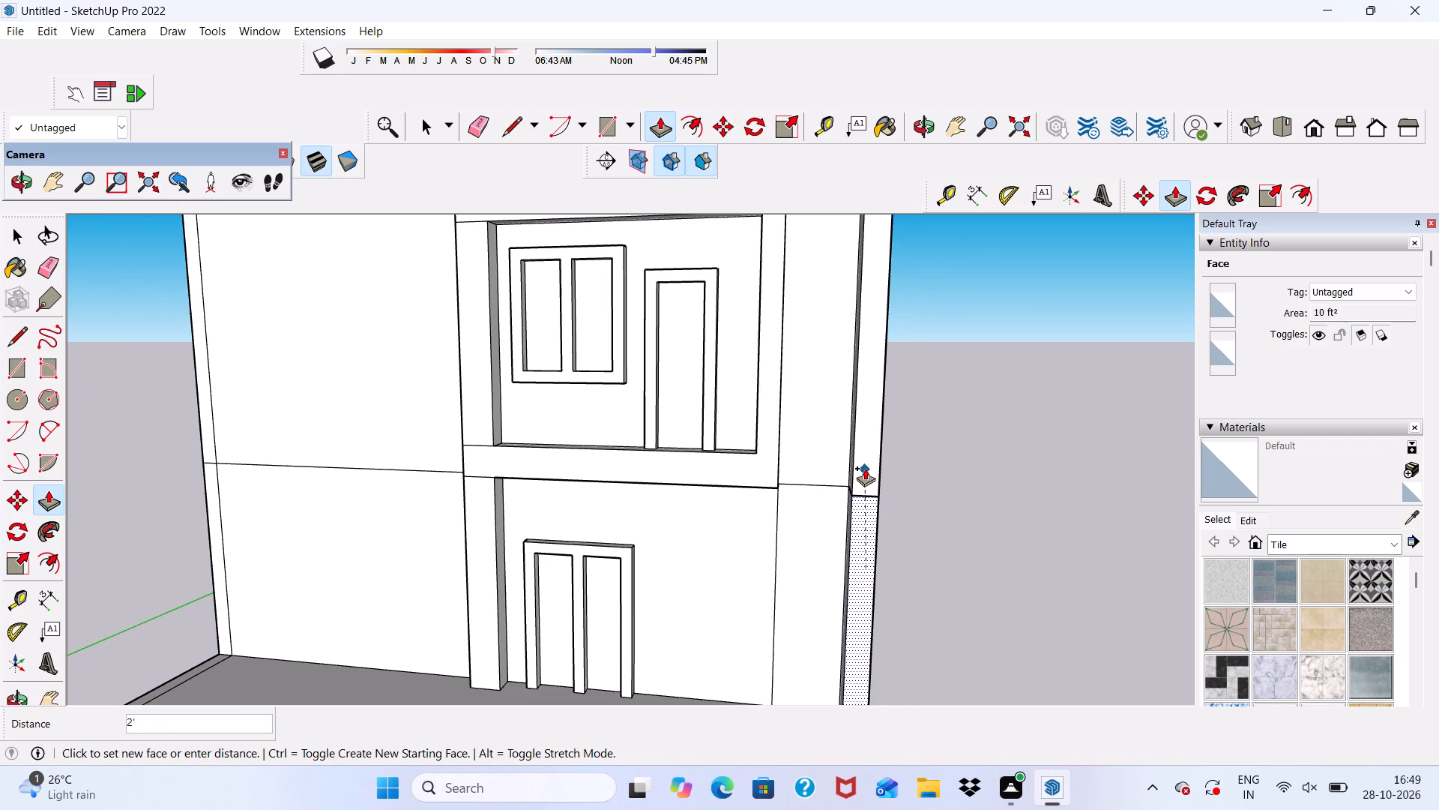
{"action": "left_click", "coordinate": [865, 468]}
Erase the floor-level seam lines across the corner pillar's inner side, front and outer side.
{"action": "left_click", "coordinate": [487, 106]}
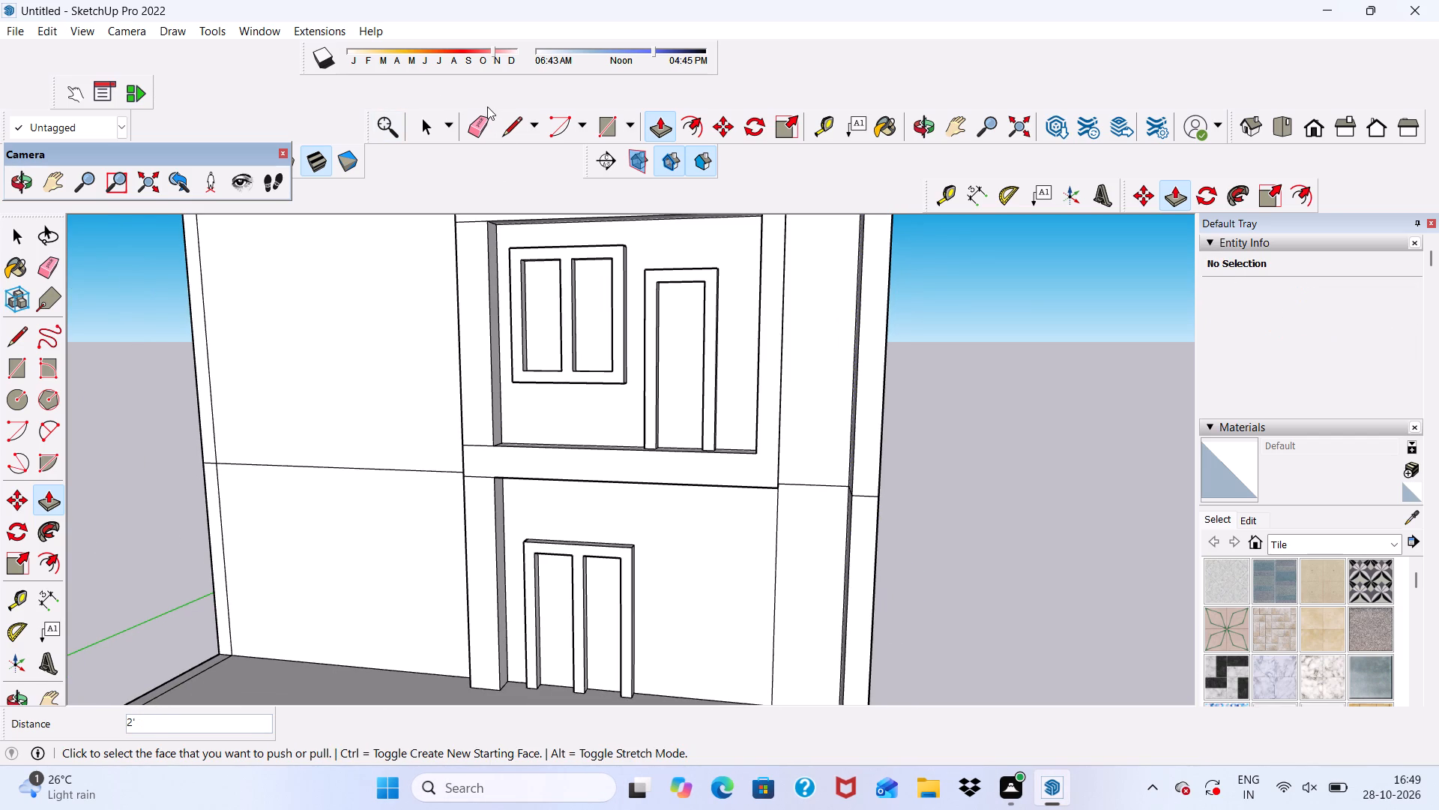
{"action": "middle_click_drag", "start_coordinate": [601, 475], "coordinate": [762, 491]}
{"action": "scroll", "coordinate": [829, 502], "scroll_direction": "up", "scroll_amount": 7}
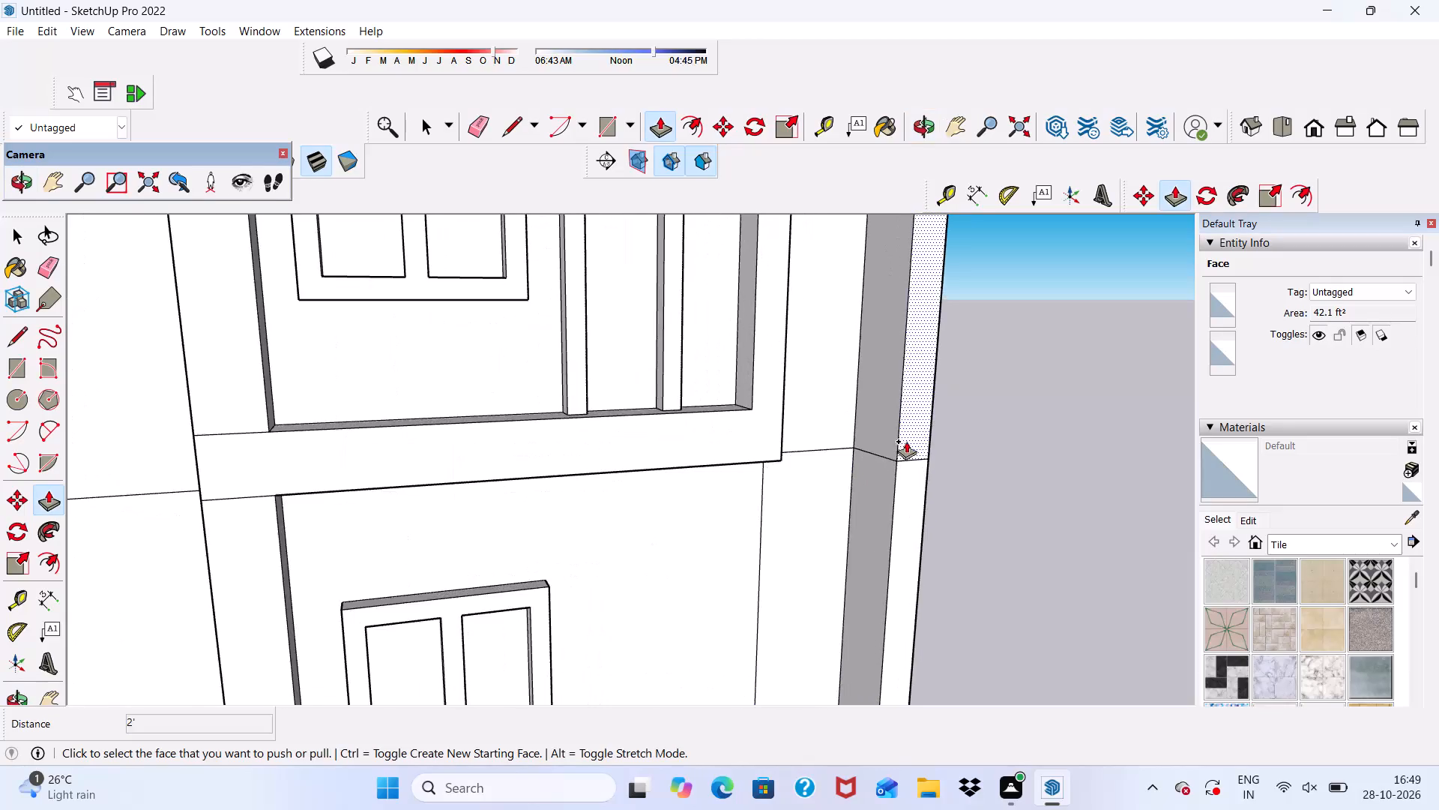
{"action": "scroll", "coordinate": [906, 441], "scroll_direction": "up", "scroll_amount": 3}
{"action": "scroll", "coordinate": [866, 439], "scroll_direction": "down", "scroll_amount": 1}
{"action": "left_click", "coordinate": [491, 124]}
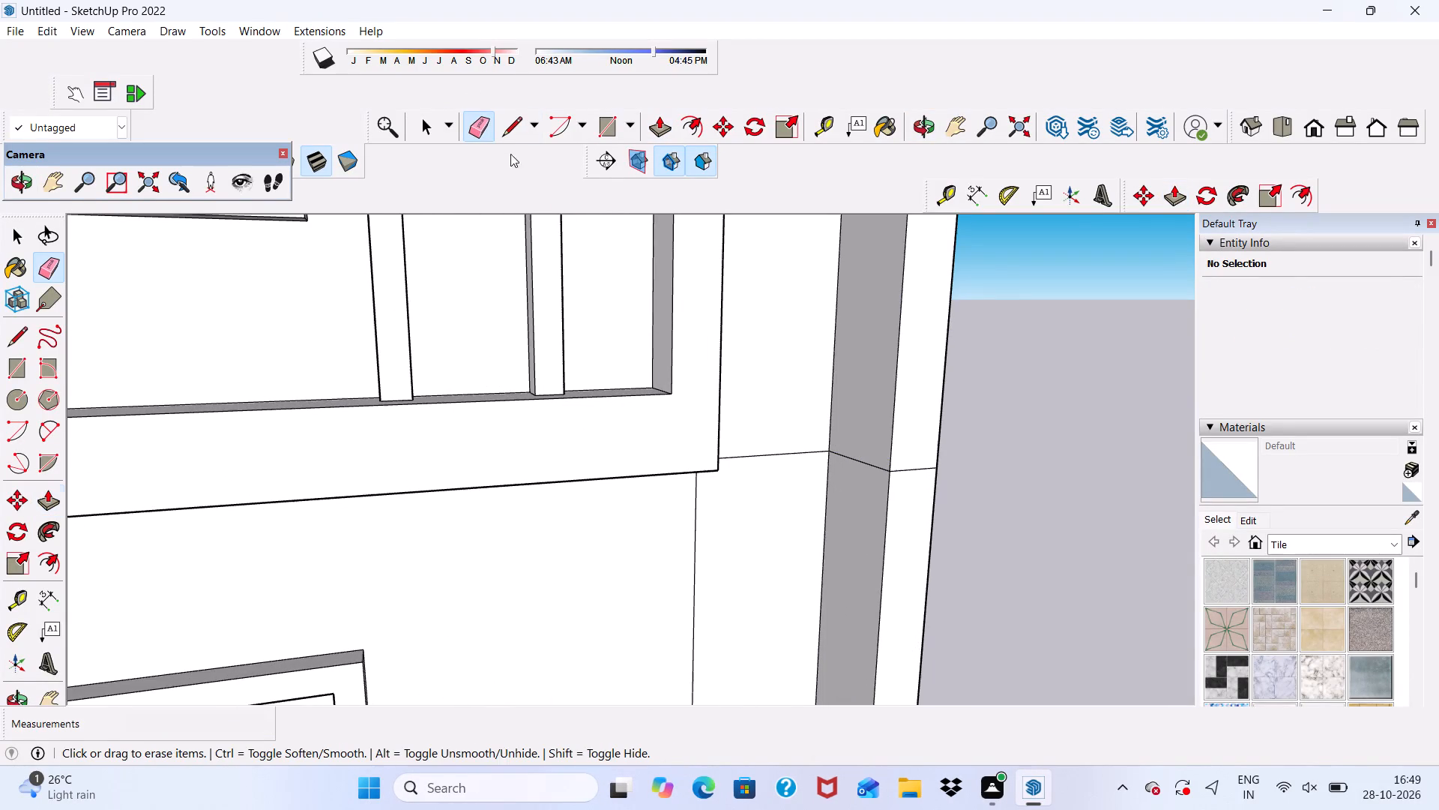
{"action": "scroll", "coordinate": [786, 452], "scroll_direction": "up", "scroll_amount": 5}
{"action": "scroll", "coordinate": [893, 468], "scroll_direction": "up", "scroll_amount": 1}
{"action": "left_click_drag", "start_coordinate": [893, 448], "coordinate": [889, 470]}
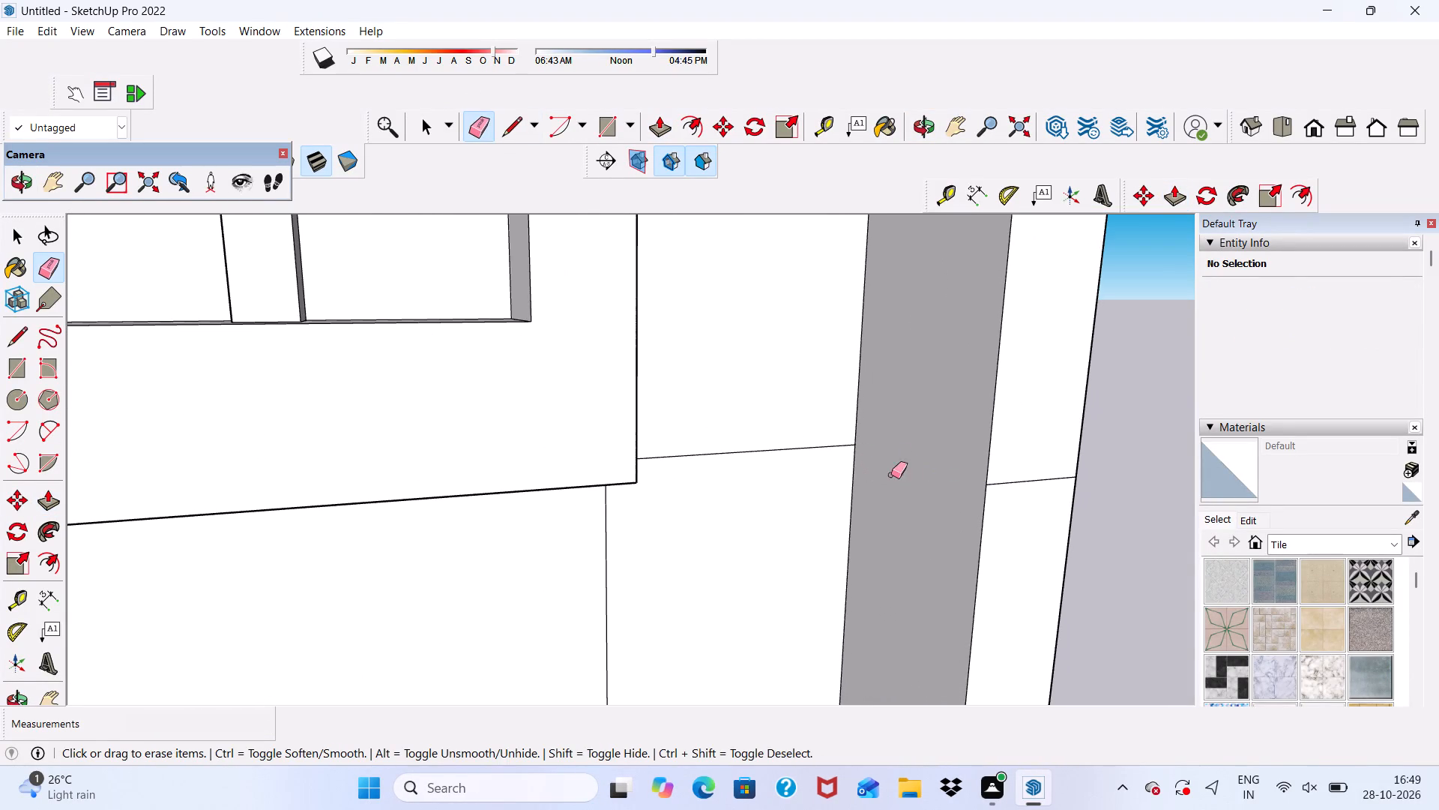
{"action": "left_click", "coordinate": [1003, 480]}
{"action": "left_click", "coordinate": [1003, 480]}
{"action": "scroll", "coordinate": [899, 470], "scroll_direction": "down", "scroll_amount": 3}
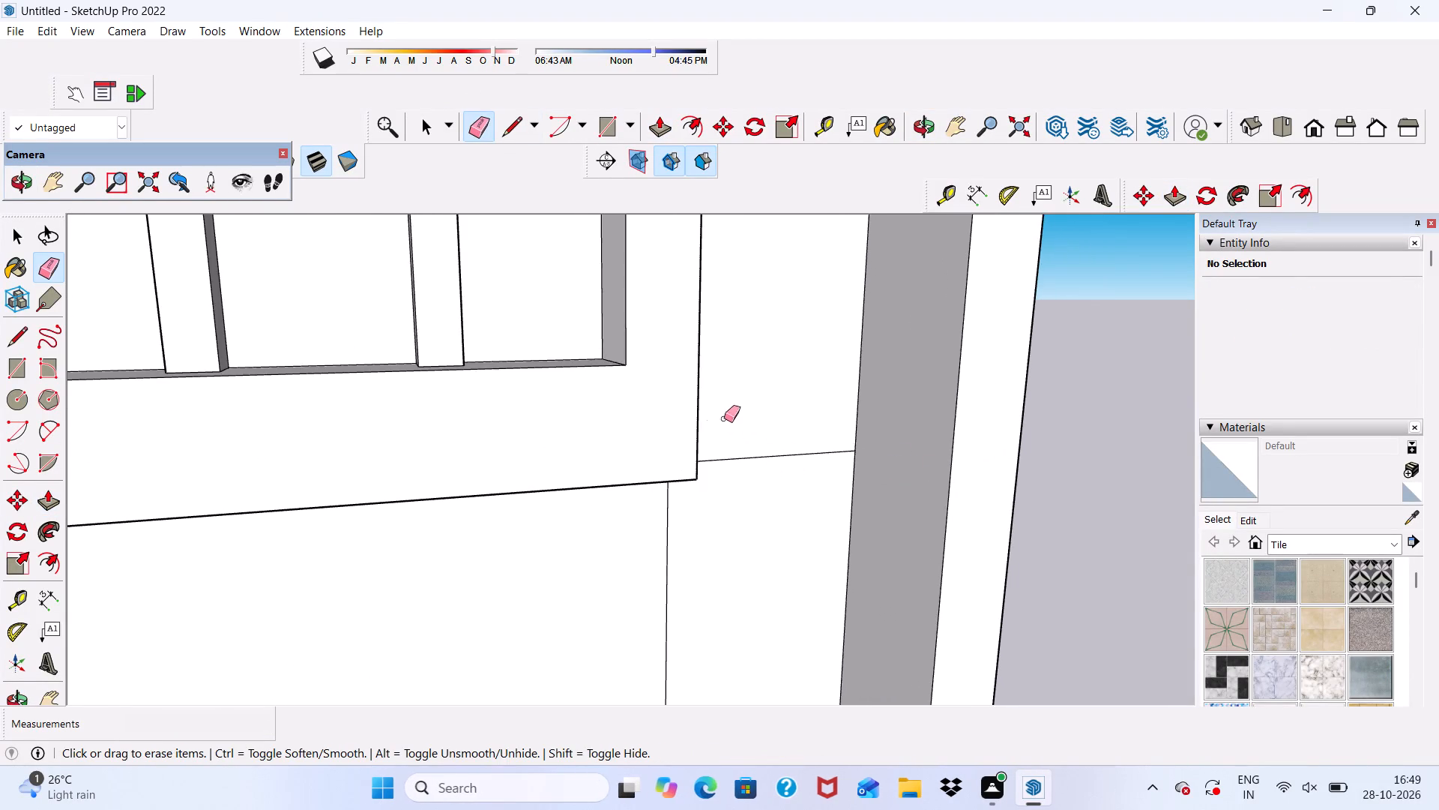
{"action": "scroll", "coordinate": [707, 418], "scroll_direction": "down", "scroll_amount": 2}
{"action": "middle_click_drag", "start_coordinate": [695, 422], "coordinate": [522, 422]}
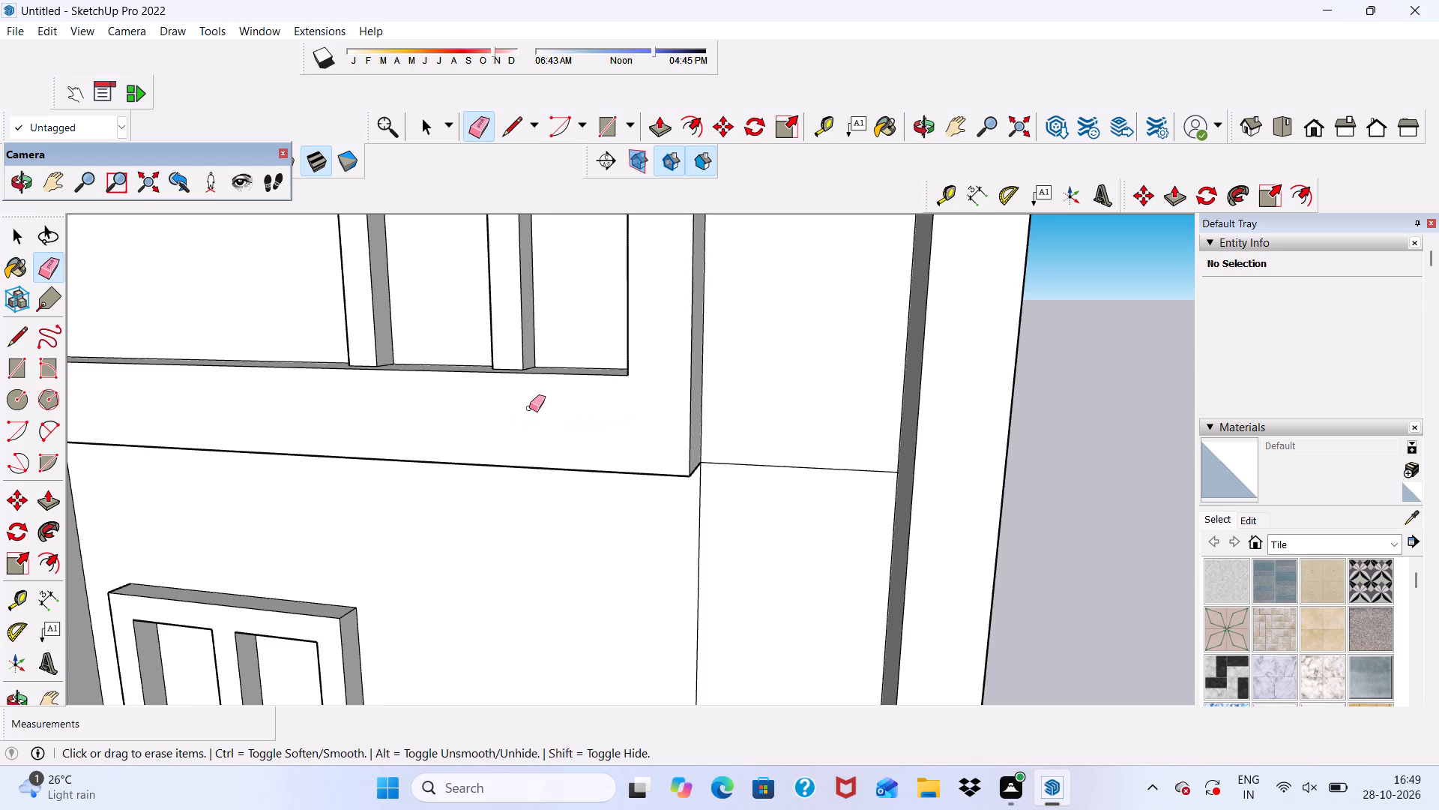
{"action": "scroll", "coordinate": [520, 406], "scroll_direction": "down", "scroll_amount": 4}
{"action": "scroll", "coordinate": [615, 455], "scroll_direction": "down", "scroll_amount": 1}
{"action": "scroll", "coordinate": [762, 471], "scroll_direction": "up", "scroll_amount": 2}
{"action": "scroll", "coordinate": [776, 481], "scroll_direction": "down", "scroll_amount": 1}
{"action": "middle_click_drag", "start_coordinate": [776, 481], "coordinate": [652, 471]}
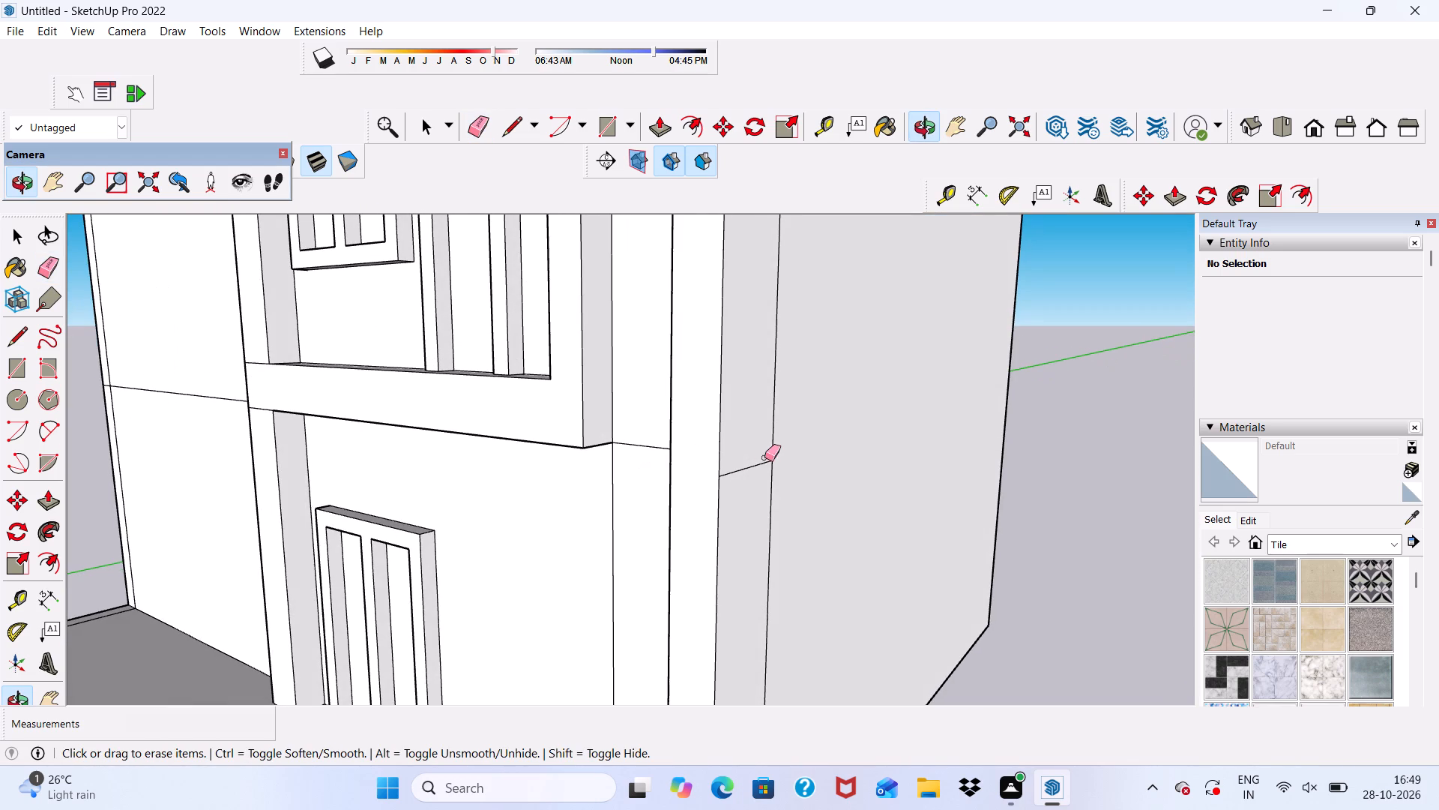
{"action": "left_click_drag", "start_coordinate": [749, 457], "coordinate": [752, 469]}
{"action": "middle_click_drag", "start_coordinate": [655, 476], "coordinate": [792, 460]}
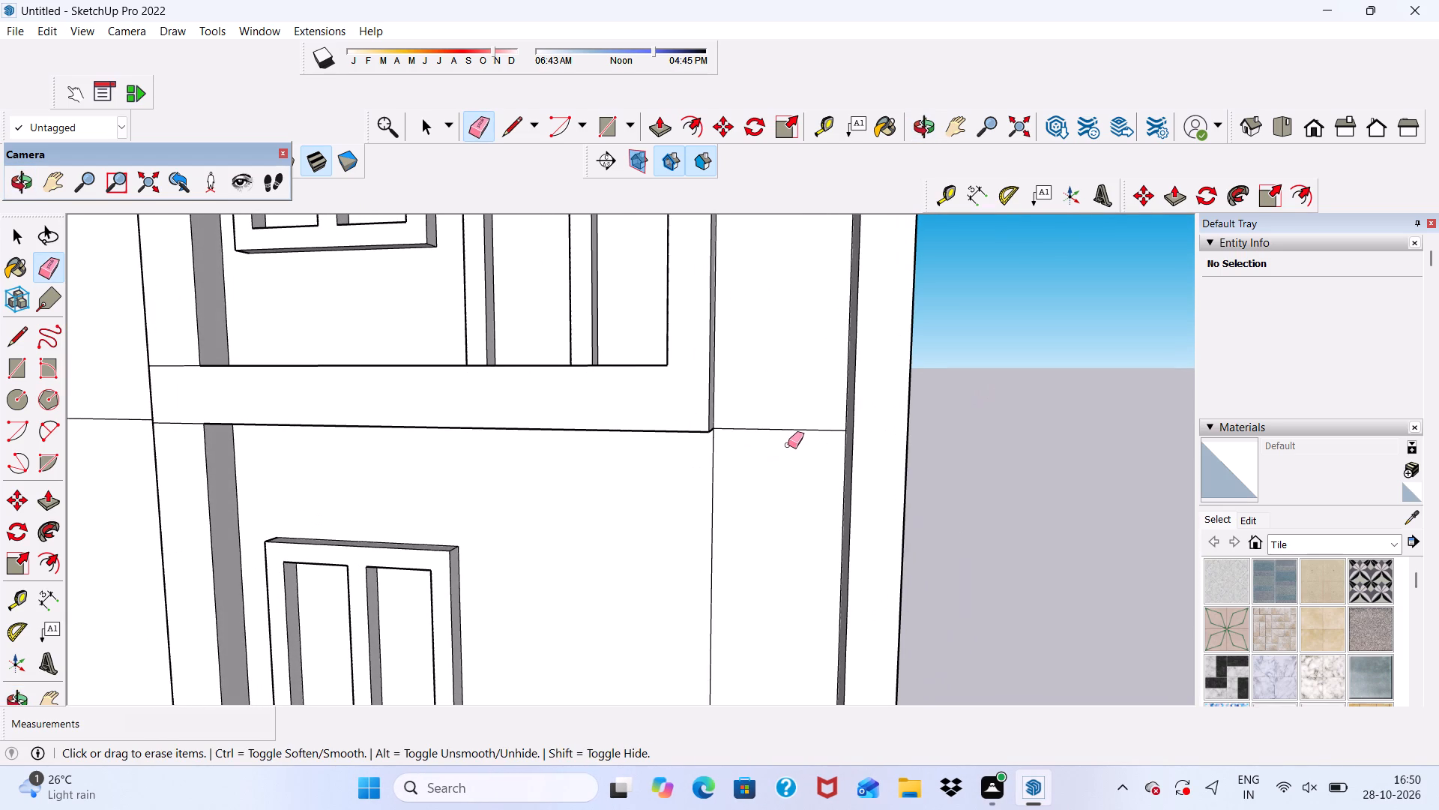
{"action": "key", "text": "space"}
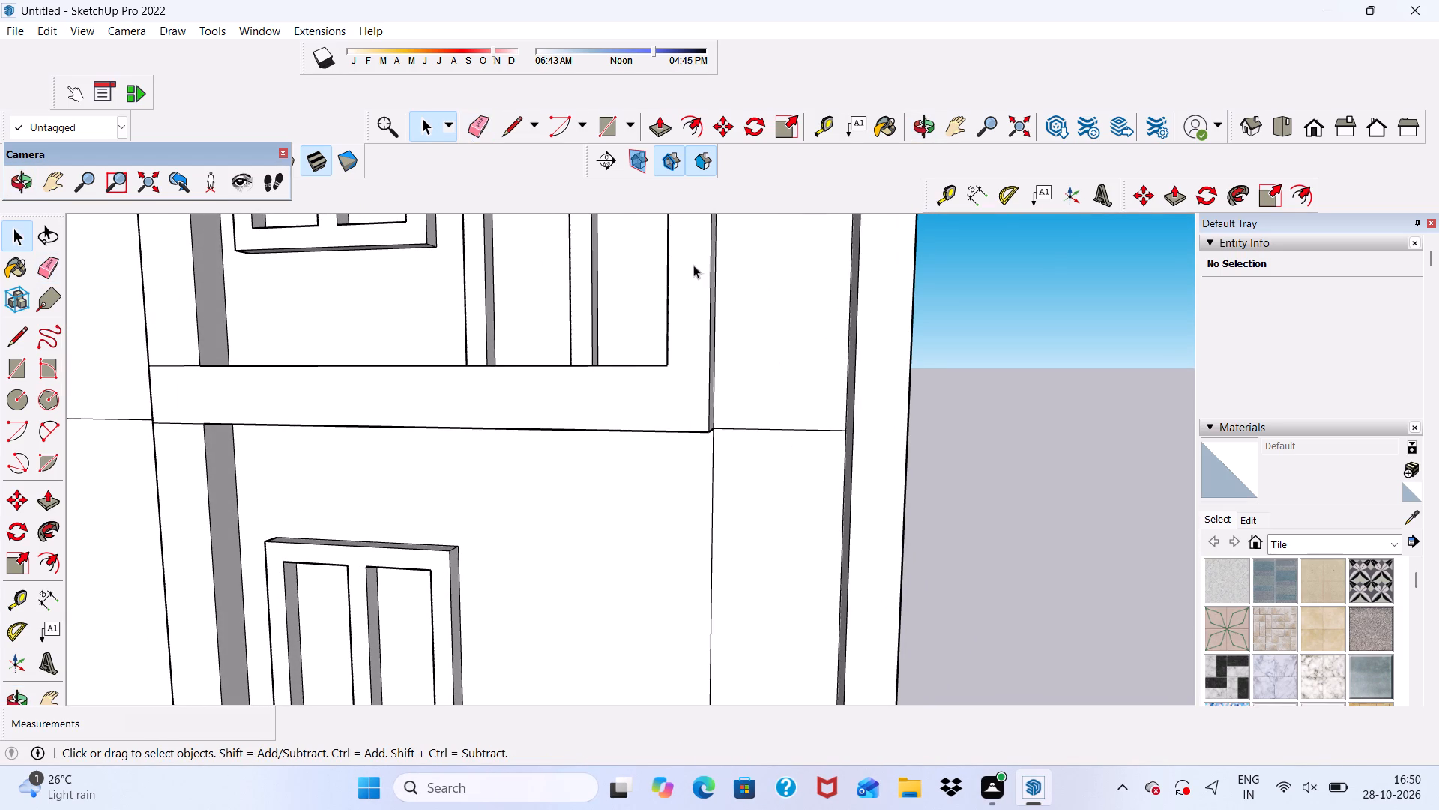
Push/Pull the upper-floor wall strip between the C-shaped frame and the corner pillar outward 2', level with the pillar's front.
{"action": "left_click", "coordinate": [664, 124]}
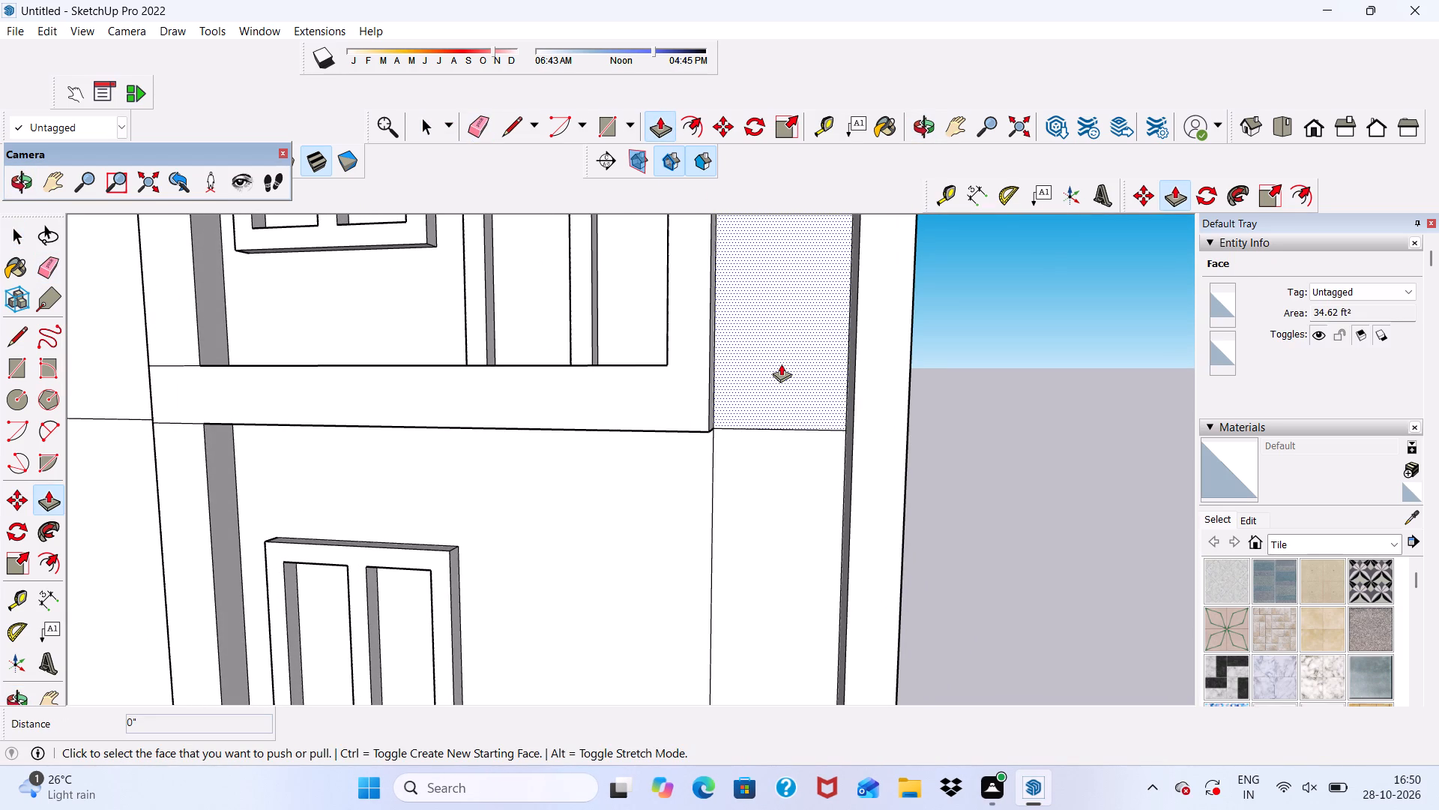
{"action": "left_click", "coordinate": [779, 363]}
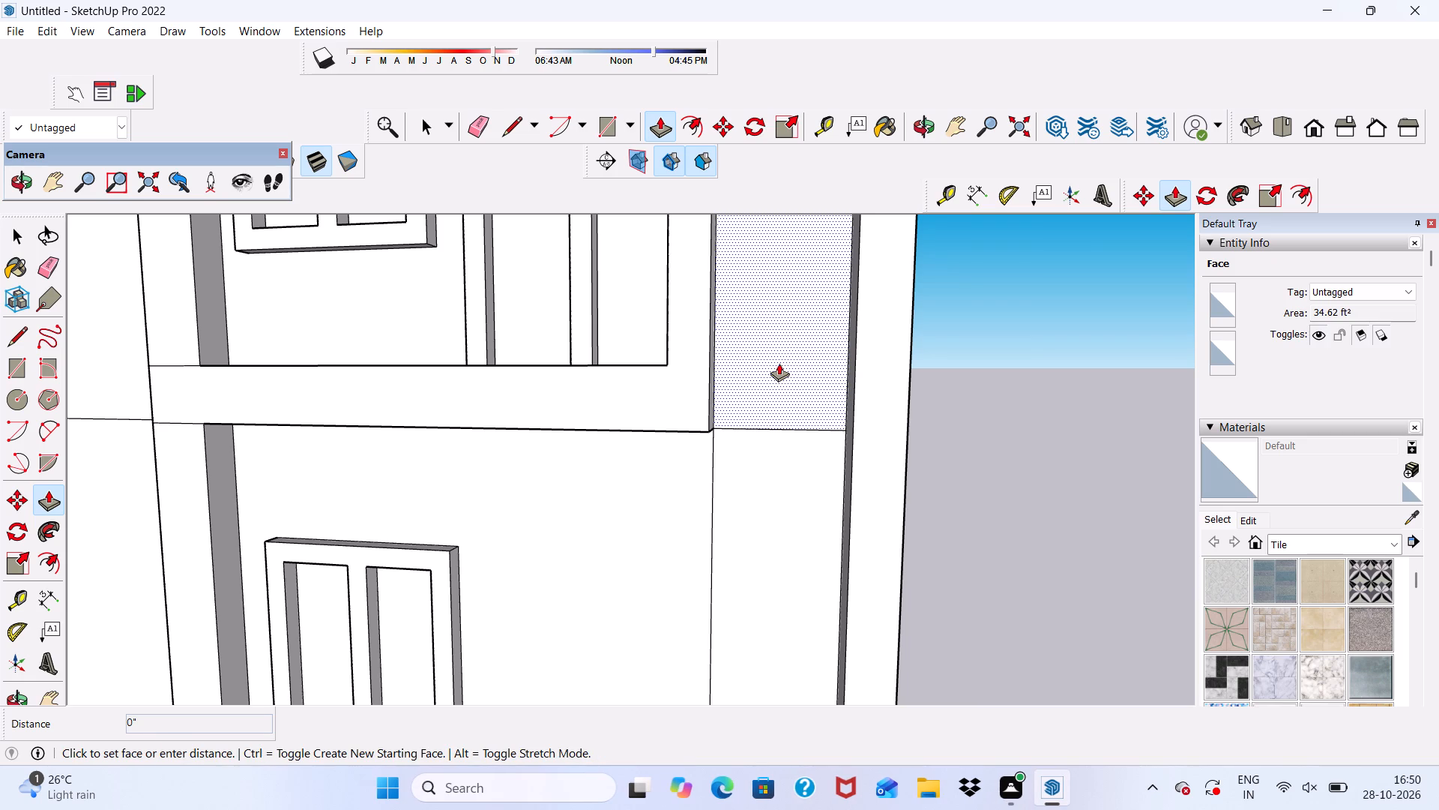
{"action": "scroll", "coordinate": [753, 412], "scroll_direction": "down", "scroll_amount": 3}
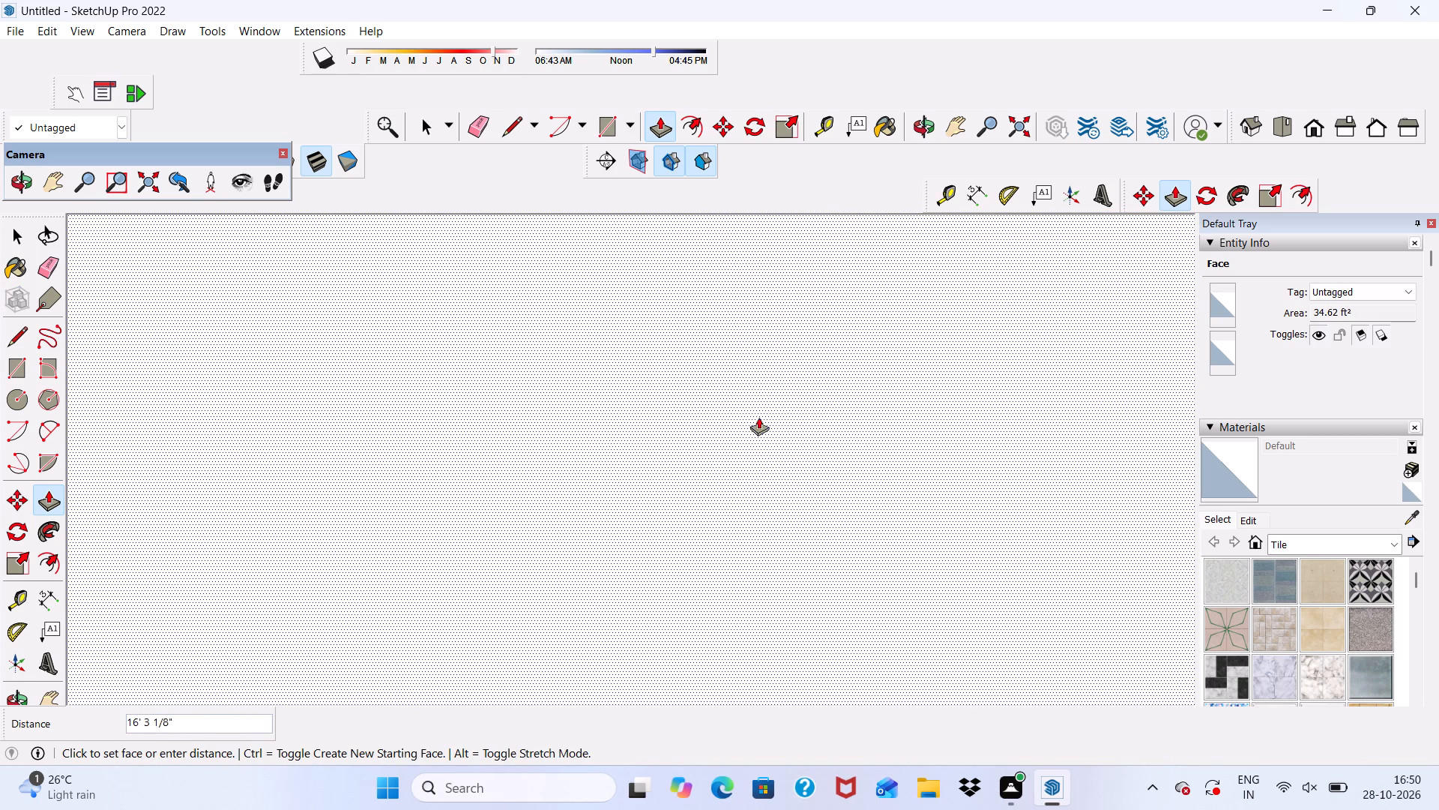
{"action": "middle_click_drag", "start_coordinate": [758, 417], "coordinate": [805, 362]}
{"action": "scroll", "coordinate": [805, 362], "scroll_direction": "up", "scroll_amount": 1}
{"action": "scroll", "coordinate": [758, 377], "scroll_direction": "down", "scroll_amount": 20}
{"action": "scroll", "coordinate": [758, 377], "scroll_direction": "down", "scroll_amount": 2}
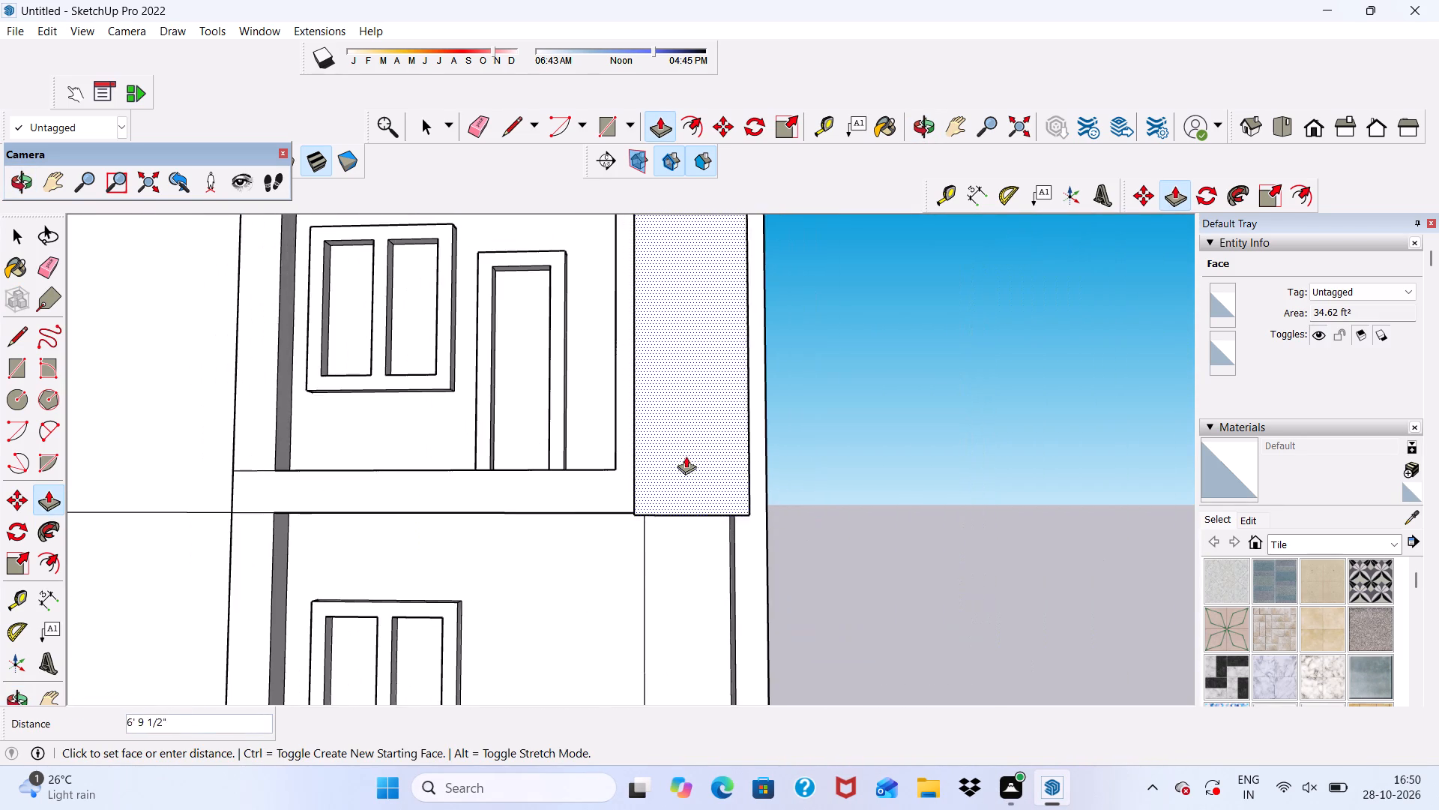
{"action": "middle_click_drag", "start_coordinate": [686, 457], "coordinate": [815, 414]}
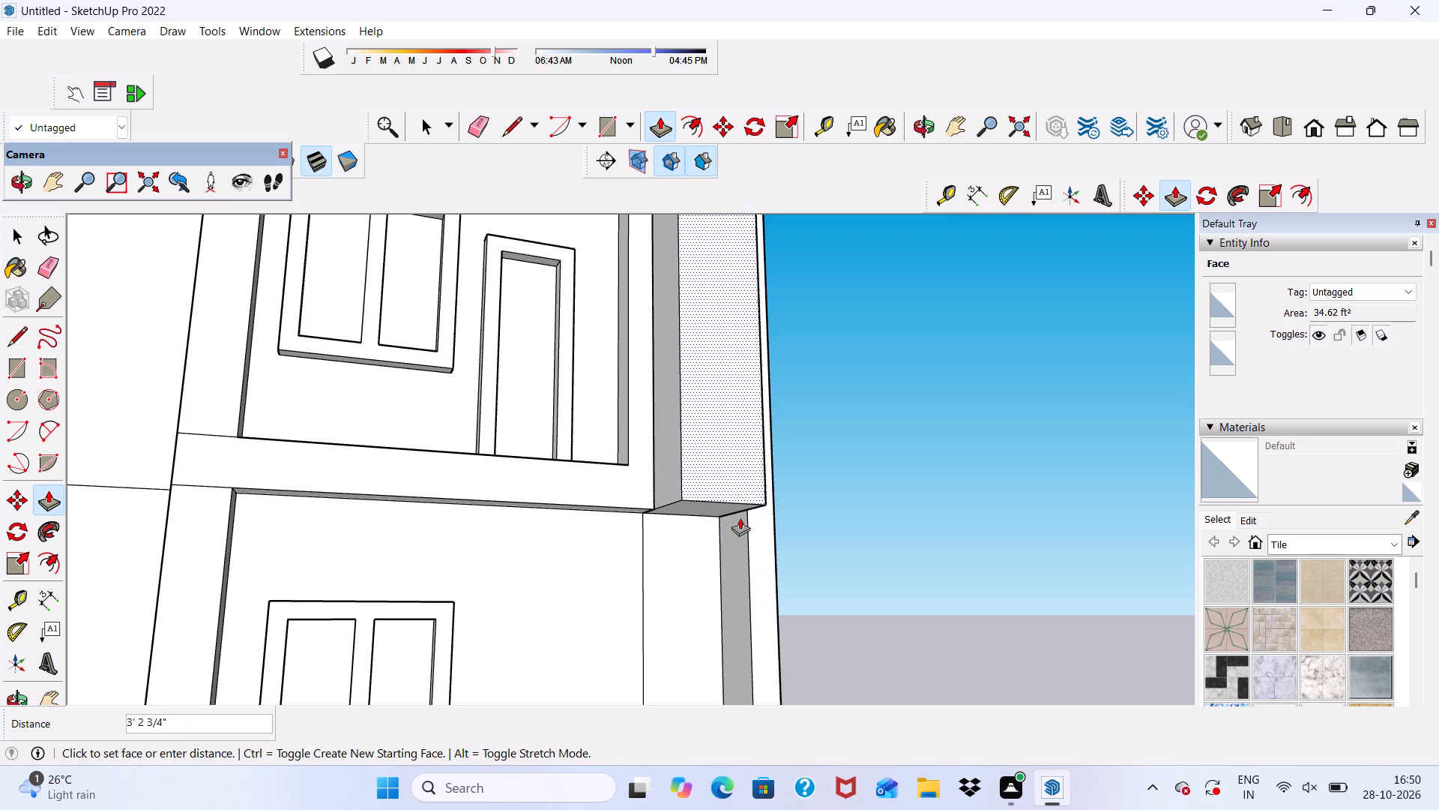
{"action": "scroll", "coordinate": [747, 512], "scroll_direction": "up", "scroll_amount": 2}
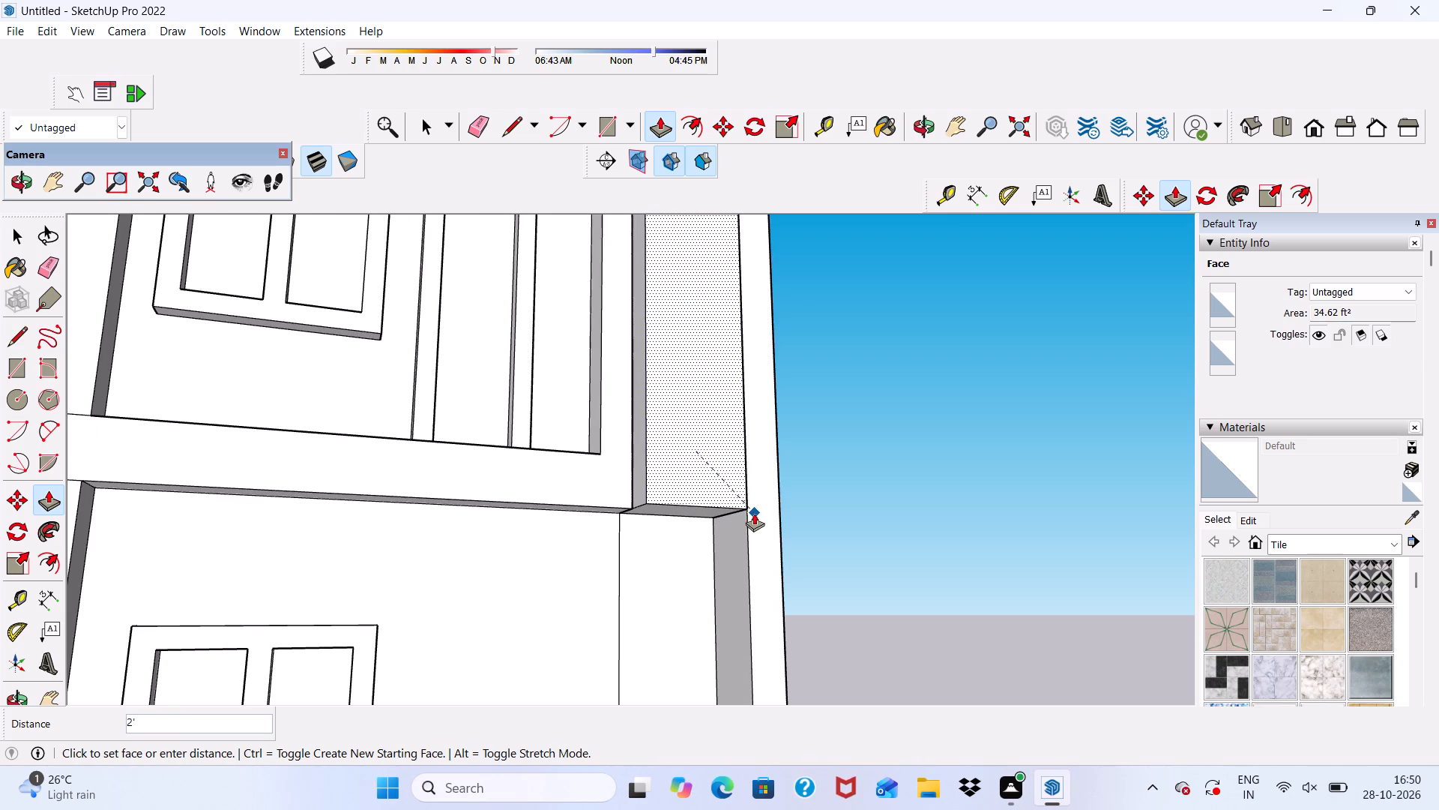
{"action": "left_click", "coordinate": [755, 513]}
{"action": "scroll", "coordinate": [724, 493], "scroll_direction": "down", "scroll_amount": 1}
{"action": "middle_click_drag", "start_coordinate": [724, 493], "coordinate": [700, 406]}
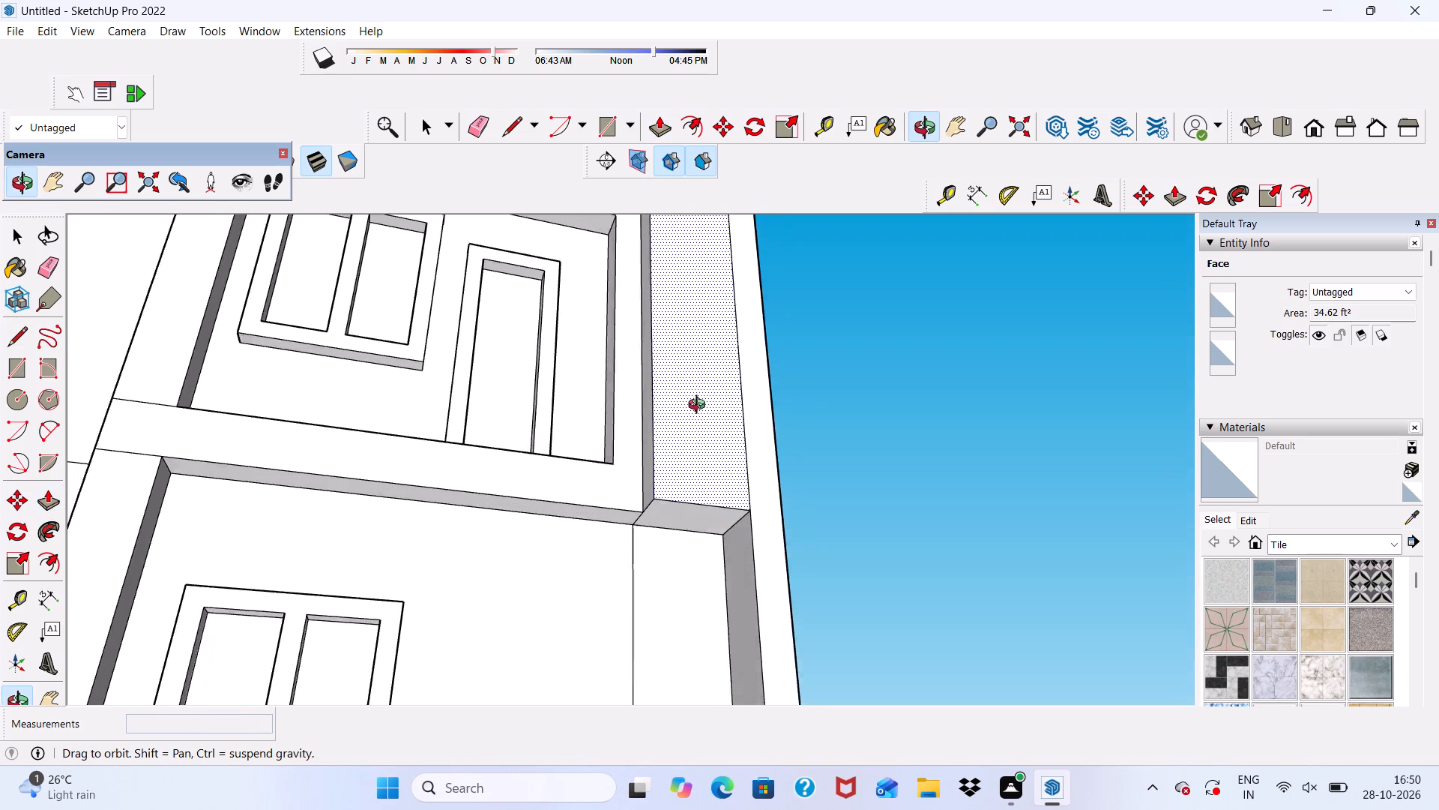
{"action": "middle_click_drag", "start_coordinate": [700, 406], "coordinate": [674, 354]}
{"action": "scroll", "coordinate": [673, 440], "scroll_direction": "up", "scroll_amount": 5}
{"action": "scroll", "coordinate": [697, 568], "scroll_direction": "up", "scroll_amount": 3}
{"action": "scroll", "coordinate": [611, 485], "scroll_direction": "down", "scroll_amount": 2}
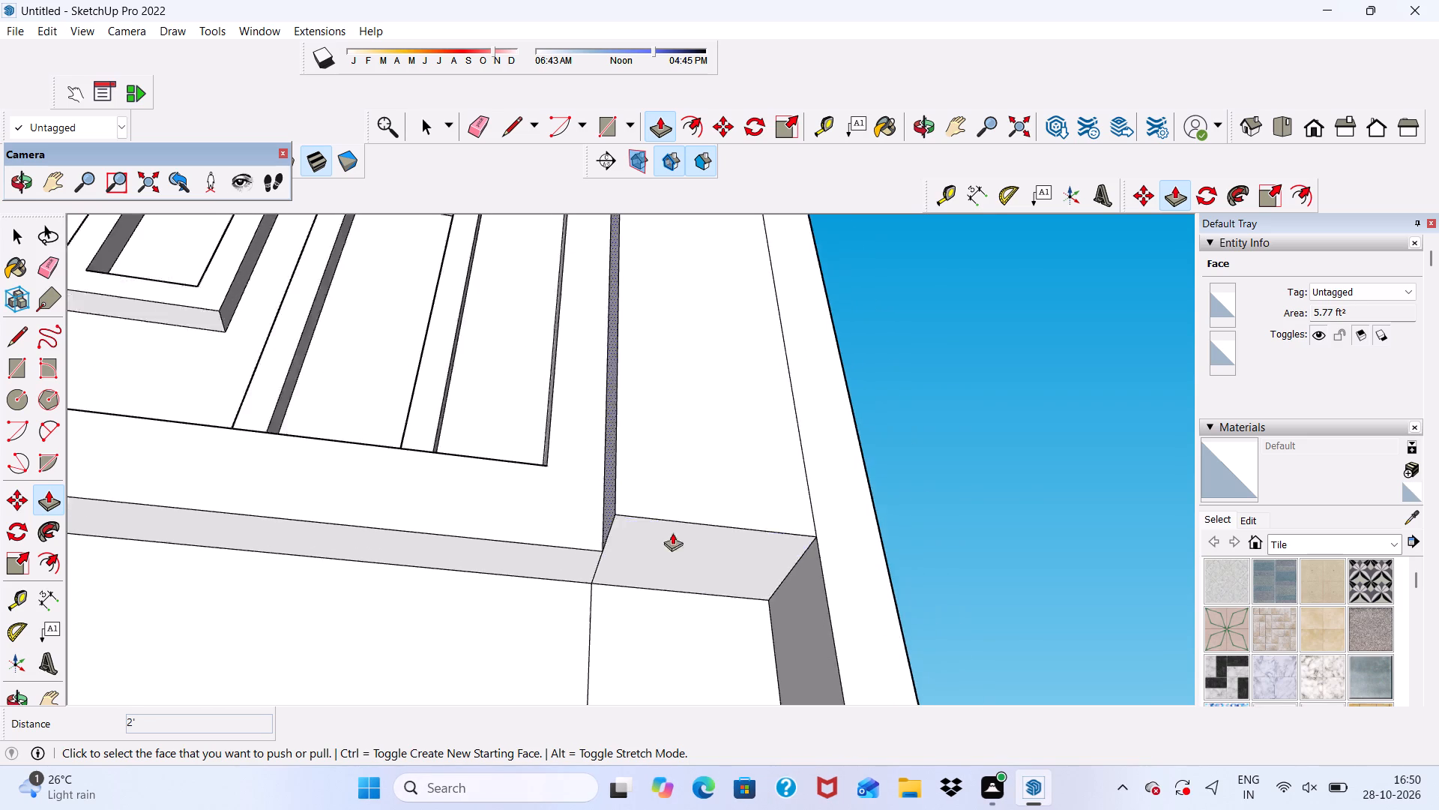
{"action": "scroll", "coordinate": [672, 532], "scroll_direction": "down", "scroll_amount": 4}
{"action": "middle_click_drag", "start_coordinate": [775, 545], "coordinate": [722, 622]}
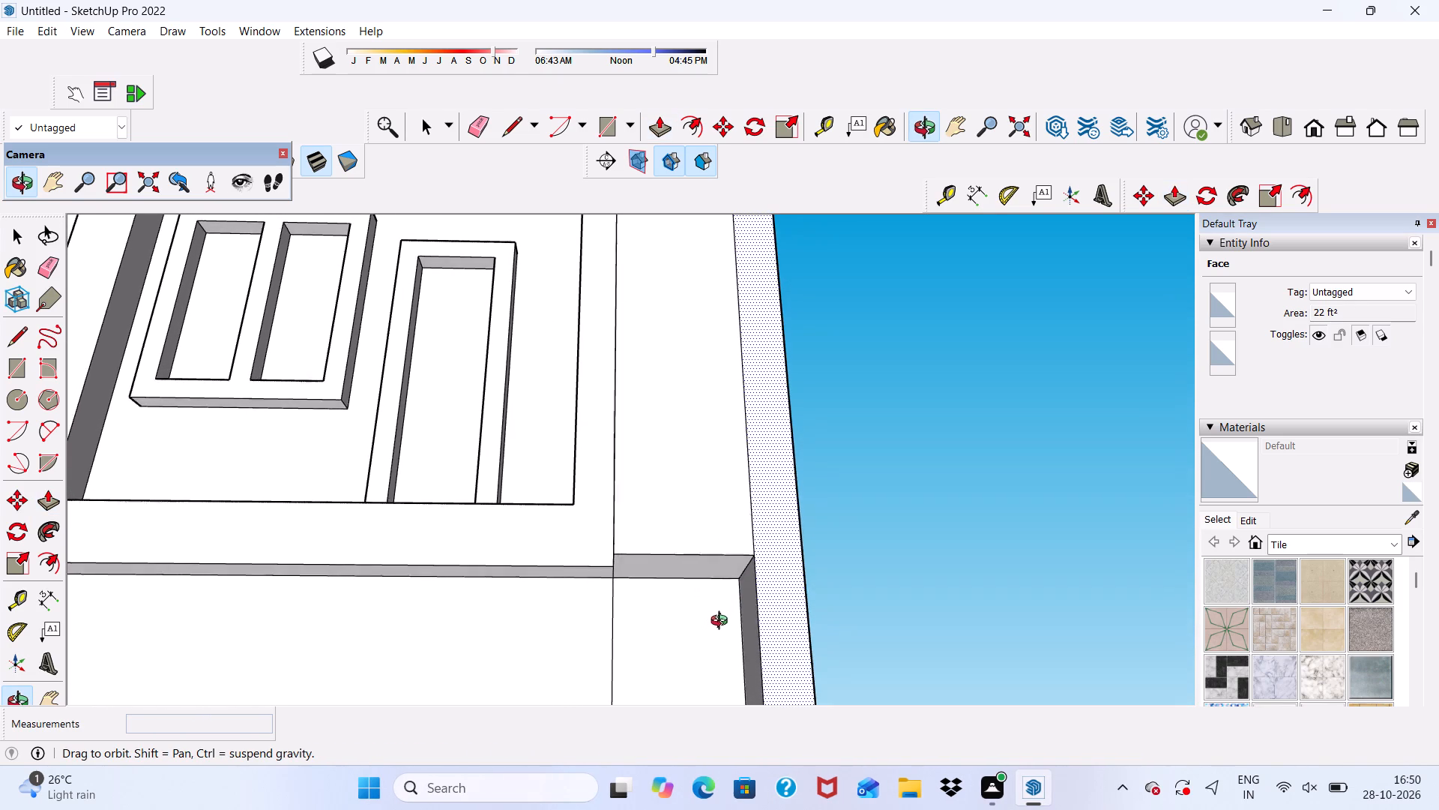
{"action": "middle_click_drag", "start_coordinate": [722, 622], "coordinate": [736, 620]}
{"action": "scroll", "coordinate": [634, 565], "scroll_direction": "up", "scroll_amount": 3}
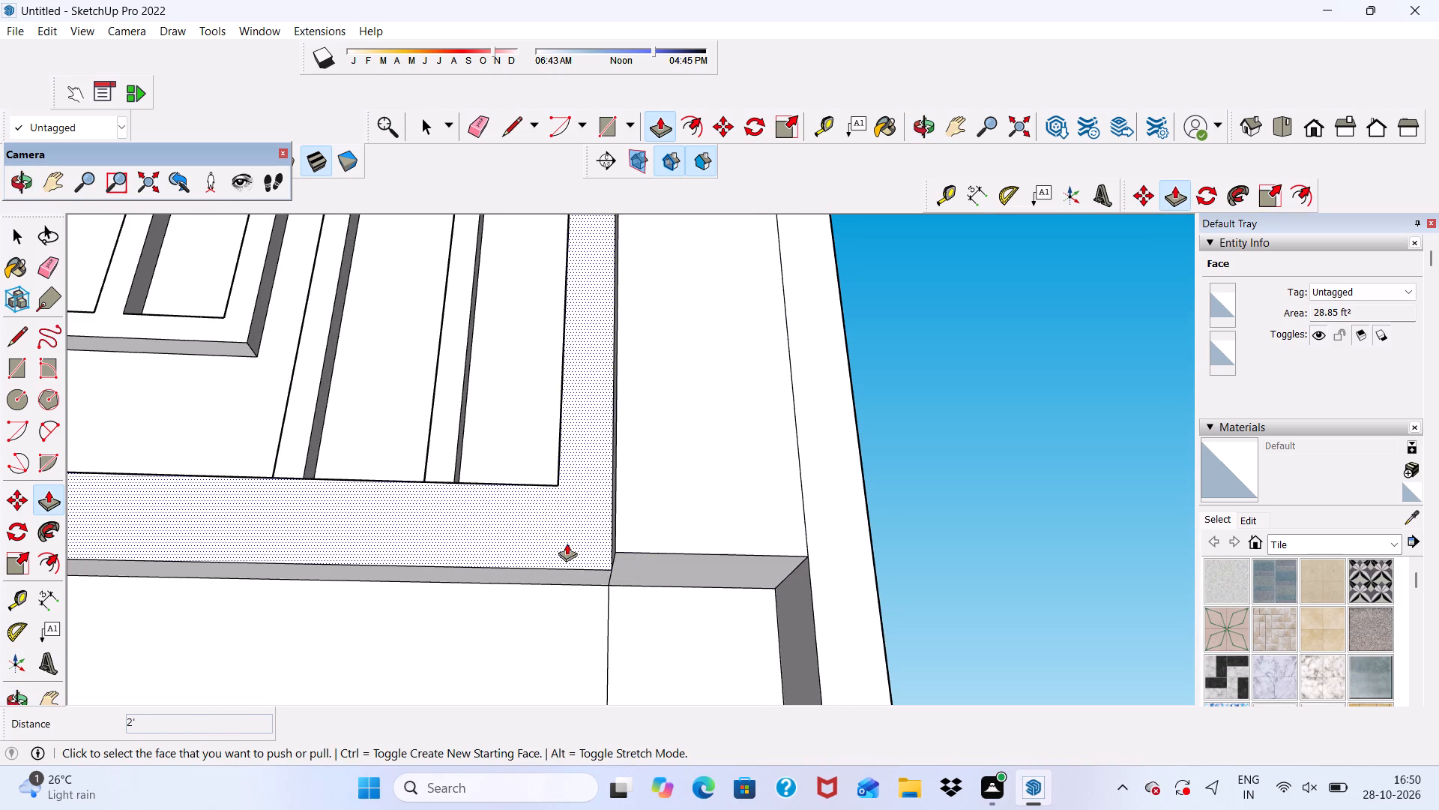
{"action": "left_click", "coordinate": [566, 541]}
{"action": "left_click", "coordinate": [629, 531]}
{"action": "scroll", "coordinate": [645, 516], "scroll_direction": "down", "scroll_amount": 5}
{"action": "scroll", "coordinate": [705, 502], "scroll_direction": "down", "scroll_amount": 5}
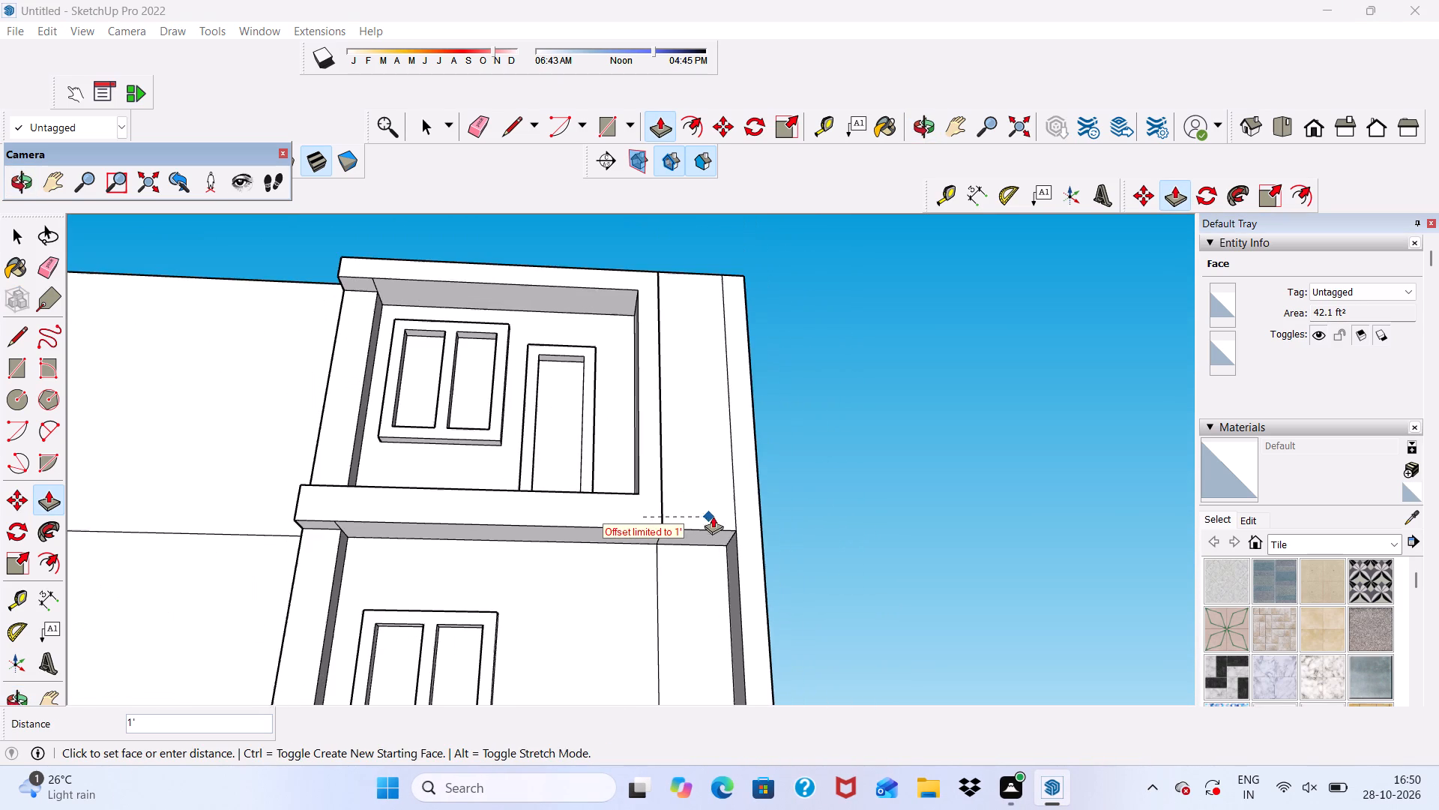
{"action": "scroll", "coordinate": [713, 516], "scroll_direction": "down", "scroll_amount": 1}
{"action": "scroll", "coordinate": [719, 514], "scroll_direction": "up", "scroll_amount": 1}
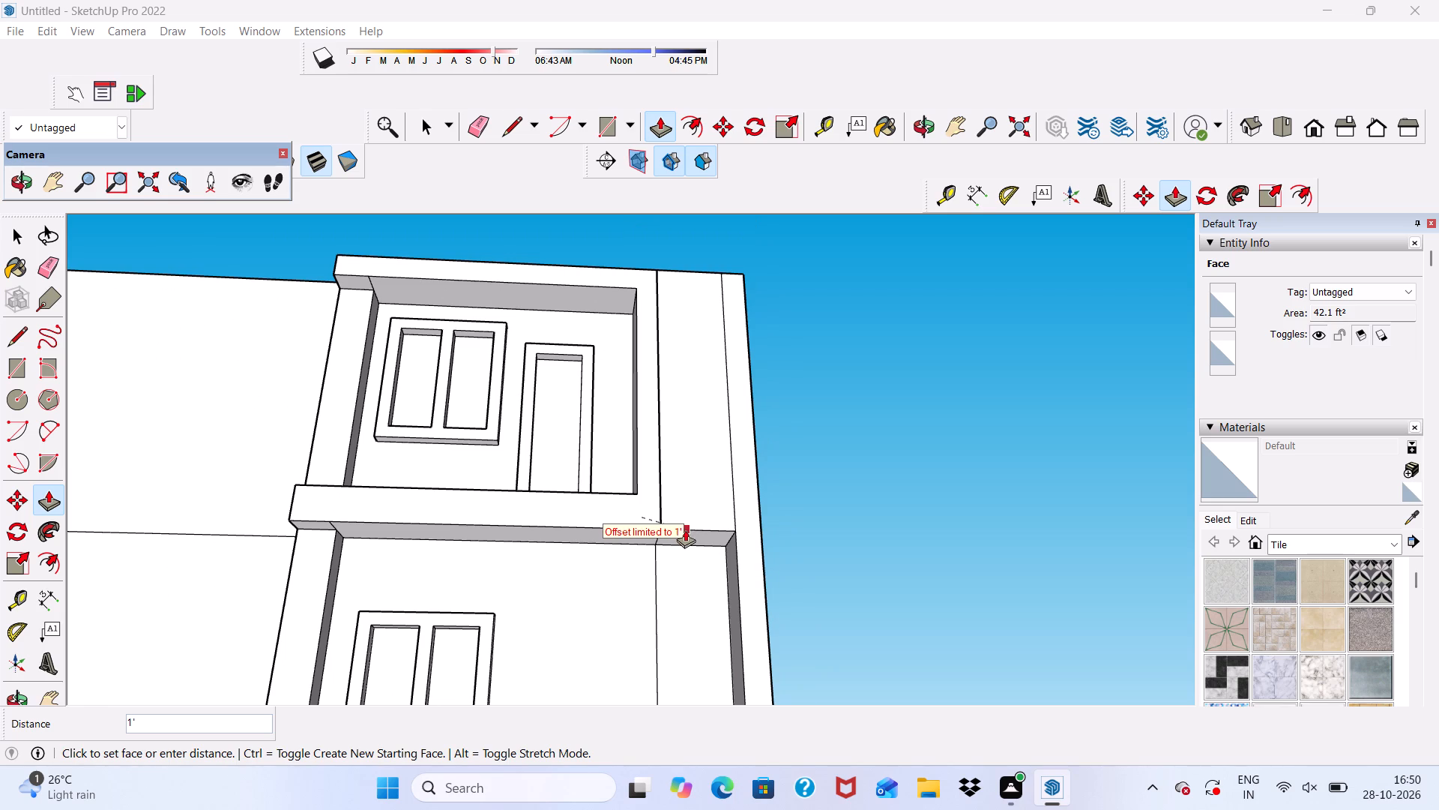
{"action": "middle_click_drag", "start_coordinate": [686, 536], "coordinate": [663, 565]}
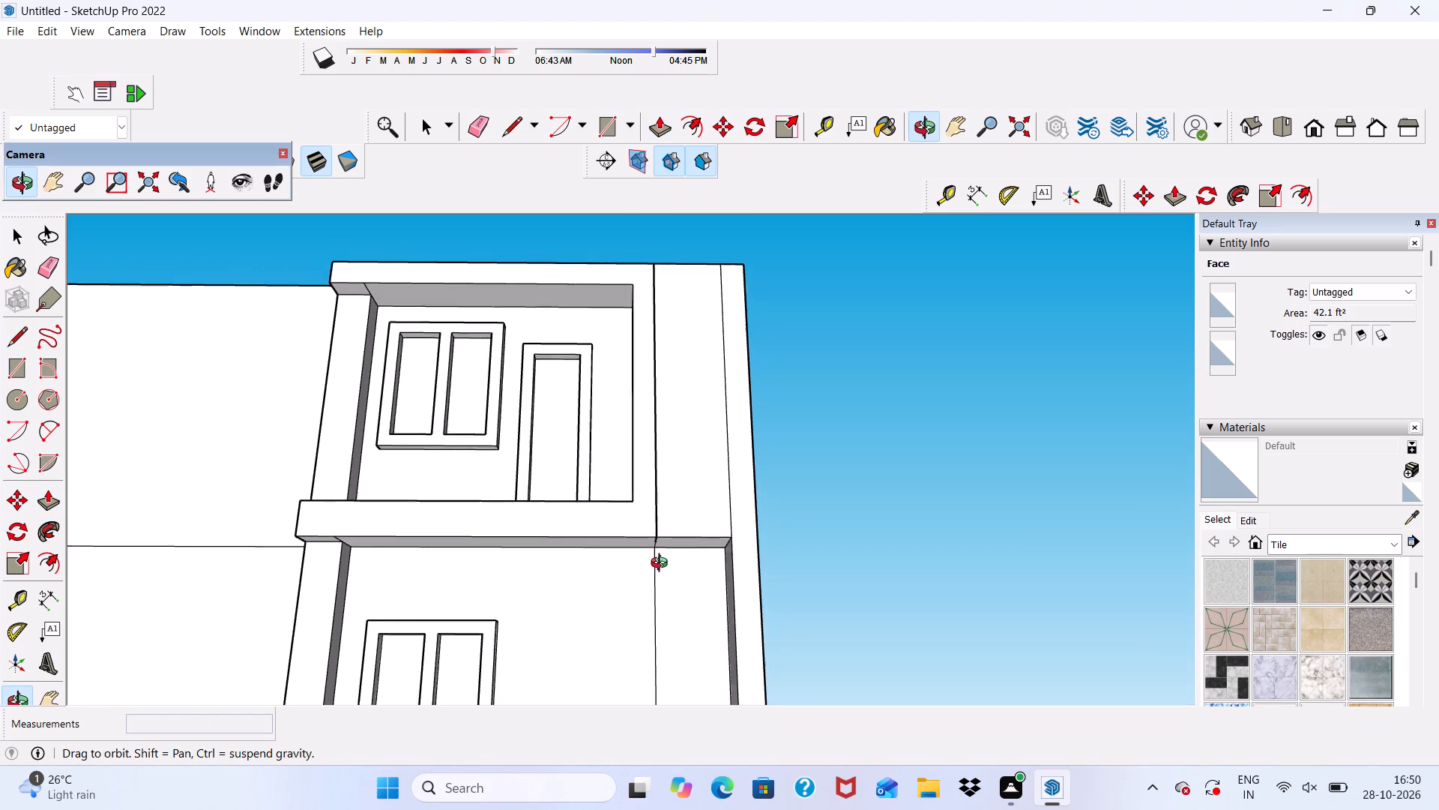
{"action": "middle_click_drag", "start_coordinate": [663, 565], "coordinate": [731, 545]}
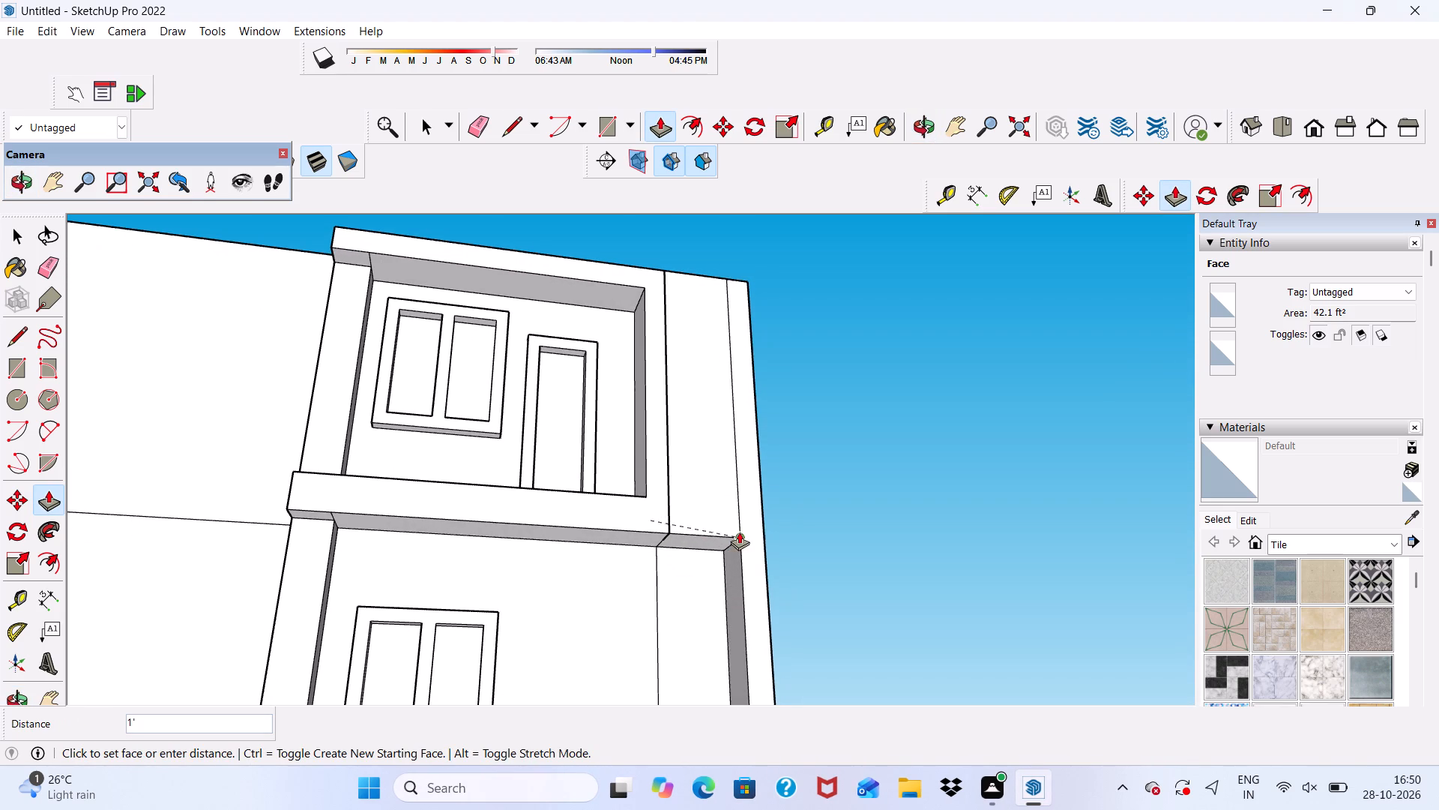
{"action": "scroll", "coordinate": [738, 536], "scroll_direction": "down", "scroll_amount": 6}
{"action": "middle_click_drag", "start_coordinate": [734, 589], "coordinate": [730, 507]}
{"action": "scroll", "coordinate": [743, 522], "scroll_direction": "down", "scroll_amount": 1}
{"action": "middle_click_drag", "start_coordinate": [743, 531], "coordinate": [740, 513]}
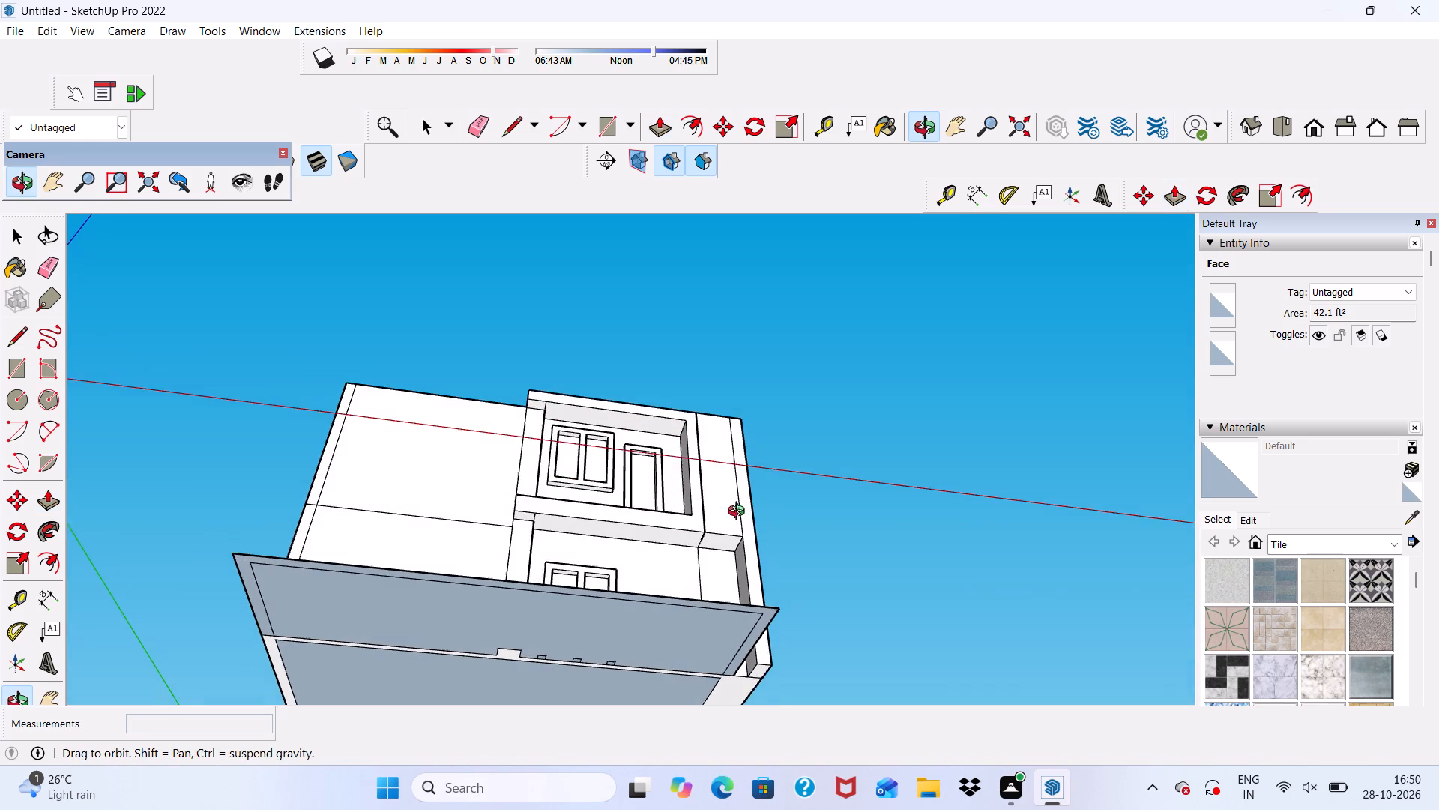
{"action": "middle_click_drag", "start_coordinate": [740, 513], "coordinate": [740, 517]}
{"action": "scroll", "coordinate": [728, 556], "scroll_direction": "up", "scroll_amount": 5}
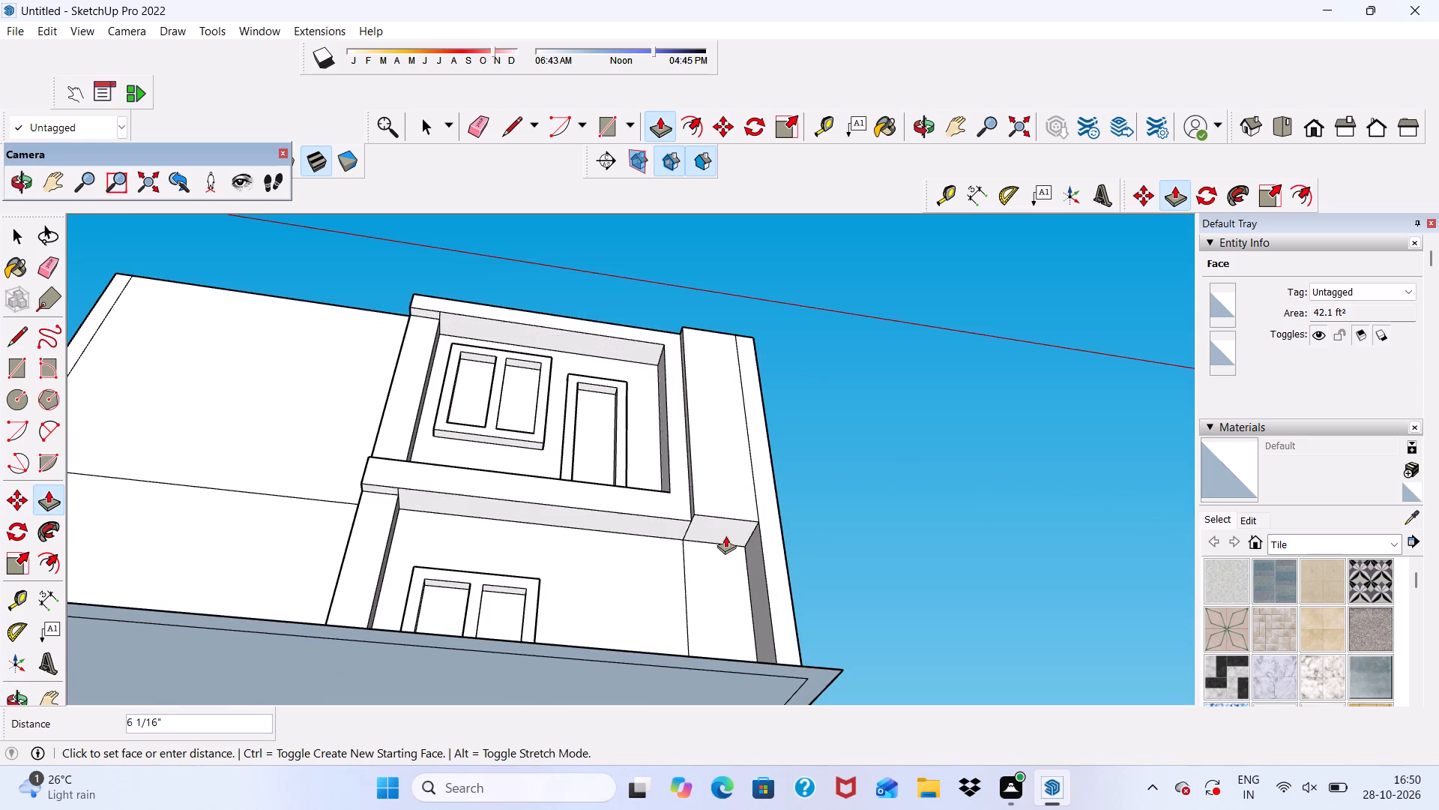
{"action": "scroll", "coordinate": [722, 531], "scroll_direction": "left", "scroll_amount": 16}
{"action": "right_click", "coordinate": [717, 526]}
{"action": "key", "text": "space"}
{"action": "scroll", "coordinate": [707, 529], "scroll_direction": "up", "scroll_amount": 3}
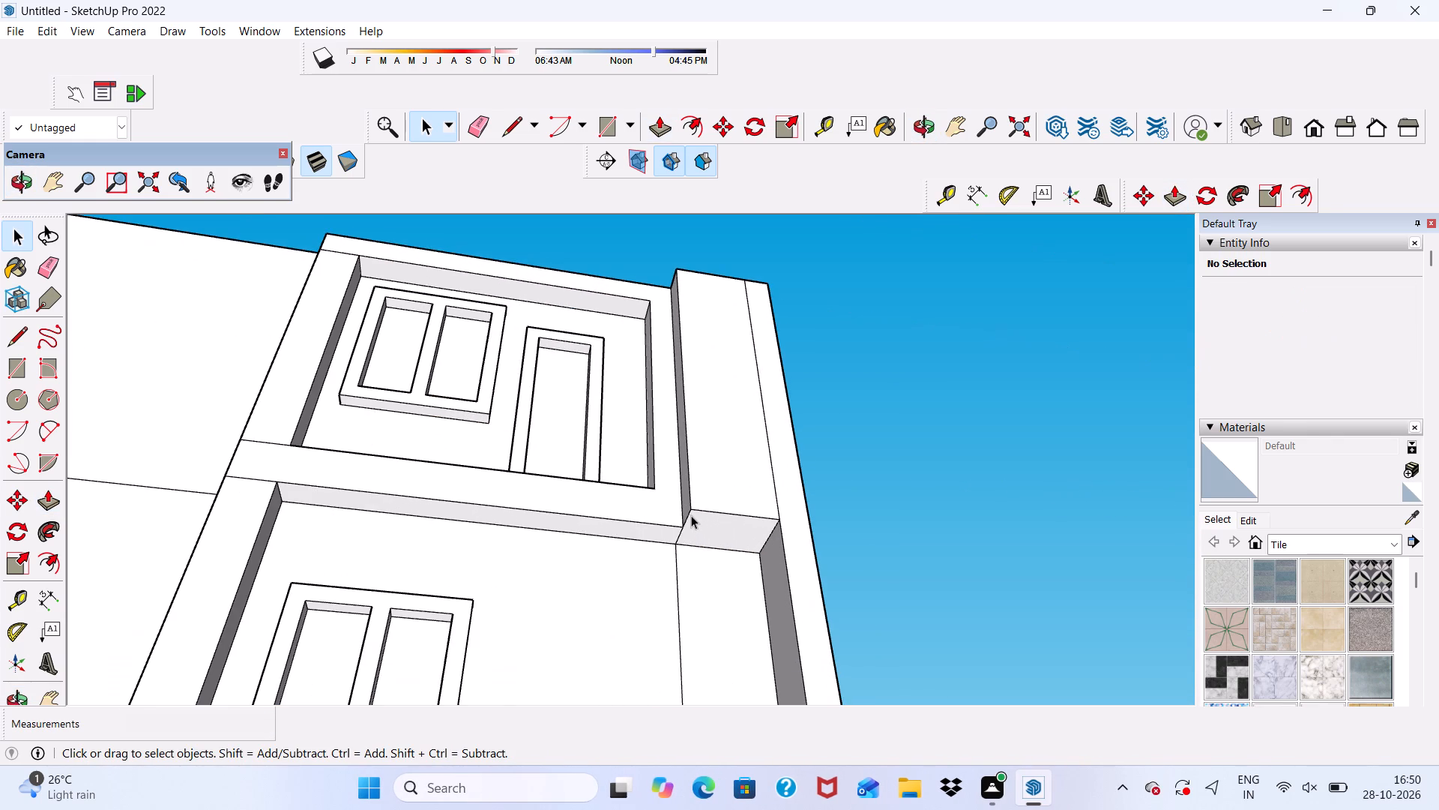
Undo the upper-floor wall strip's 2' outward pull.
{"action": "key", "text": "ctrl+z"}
Push/Pull the upper-floor wall strip beside the corner pillar outward 1', level with the C-shaped frame's front.
{"action": "scroll", "coordinate": [700, 500], "scroll_direction": "up", "scroll_amount": 4}
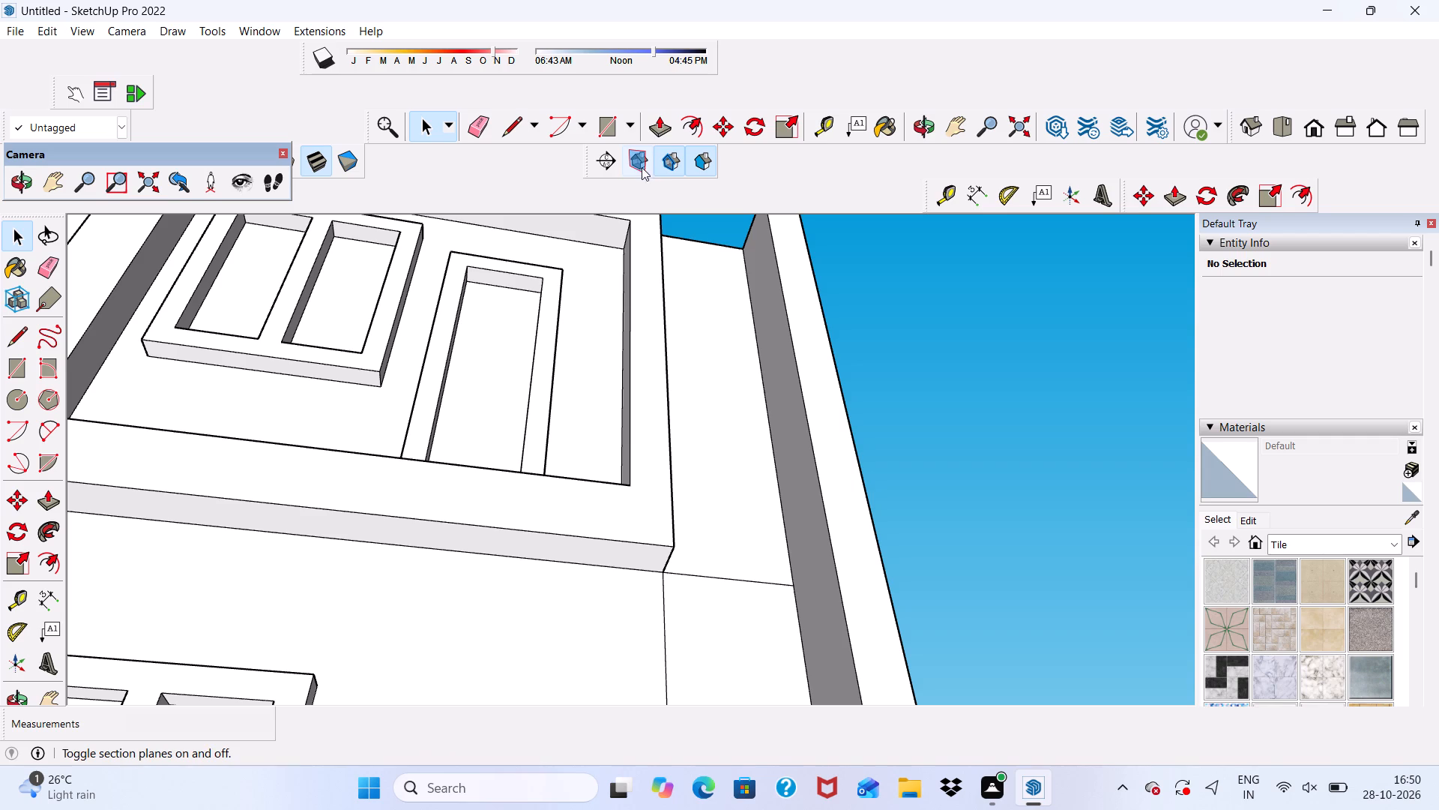
{"action": "left_click", "coordinate": [663, 113]}
{"action": "left_click", "coordinate": [707, 454]}
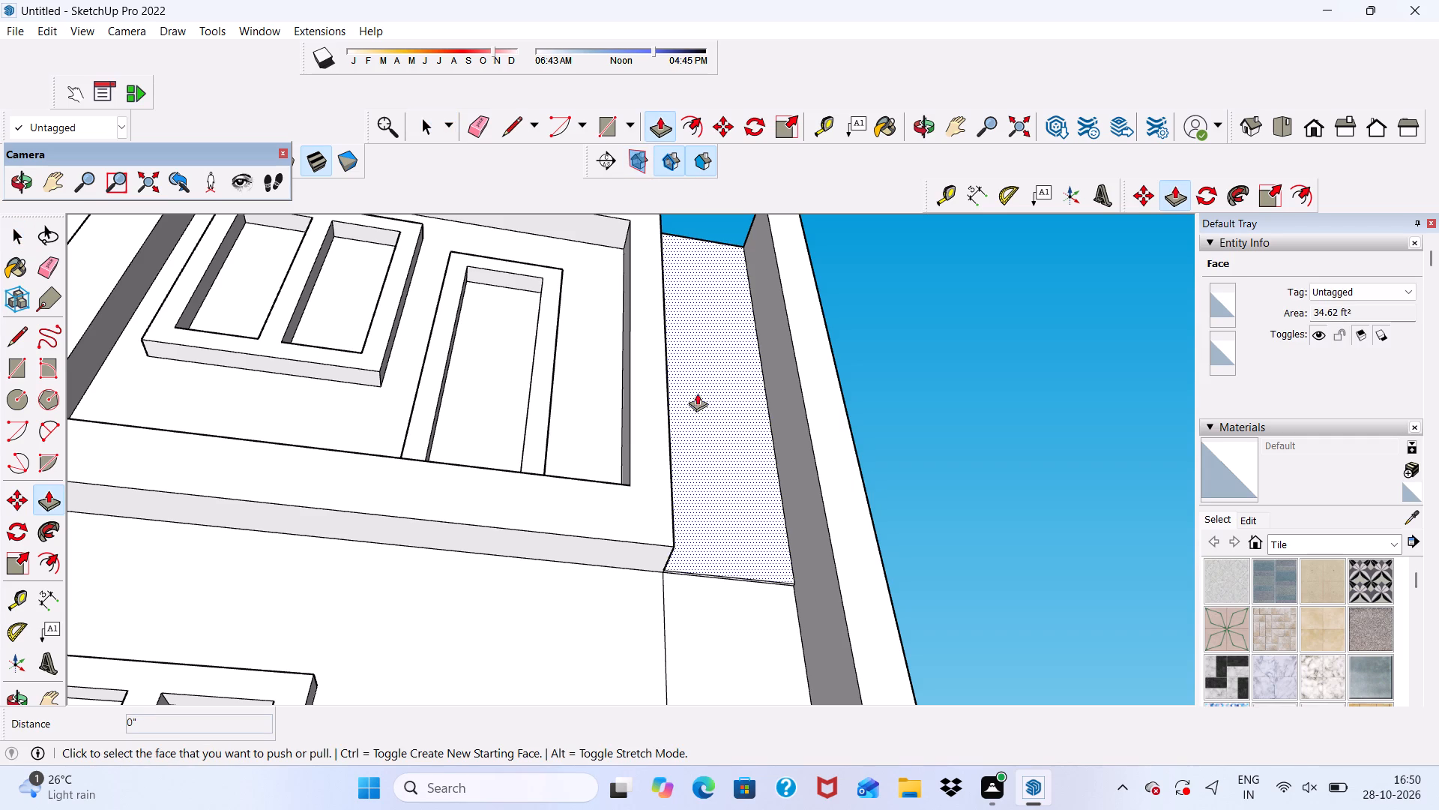
{"action": "key", "text": "ctrl+z"}
{"action": "left_click_drag", "start_coordinate": [723, 452], "coordinate": [711, 455]}
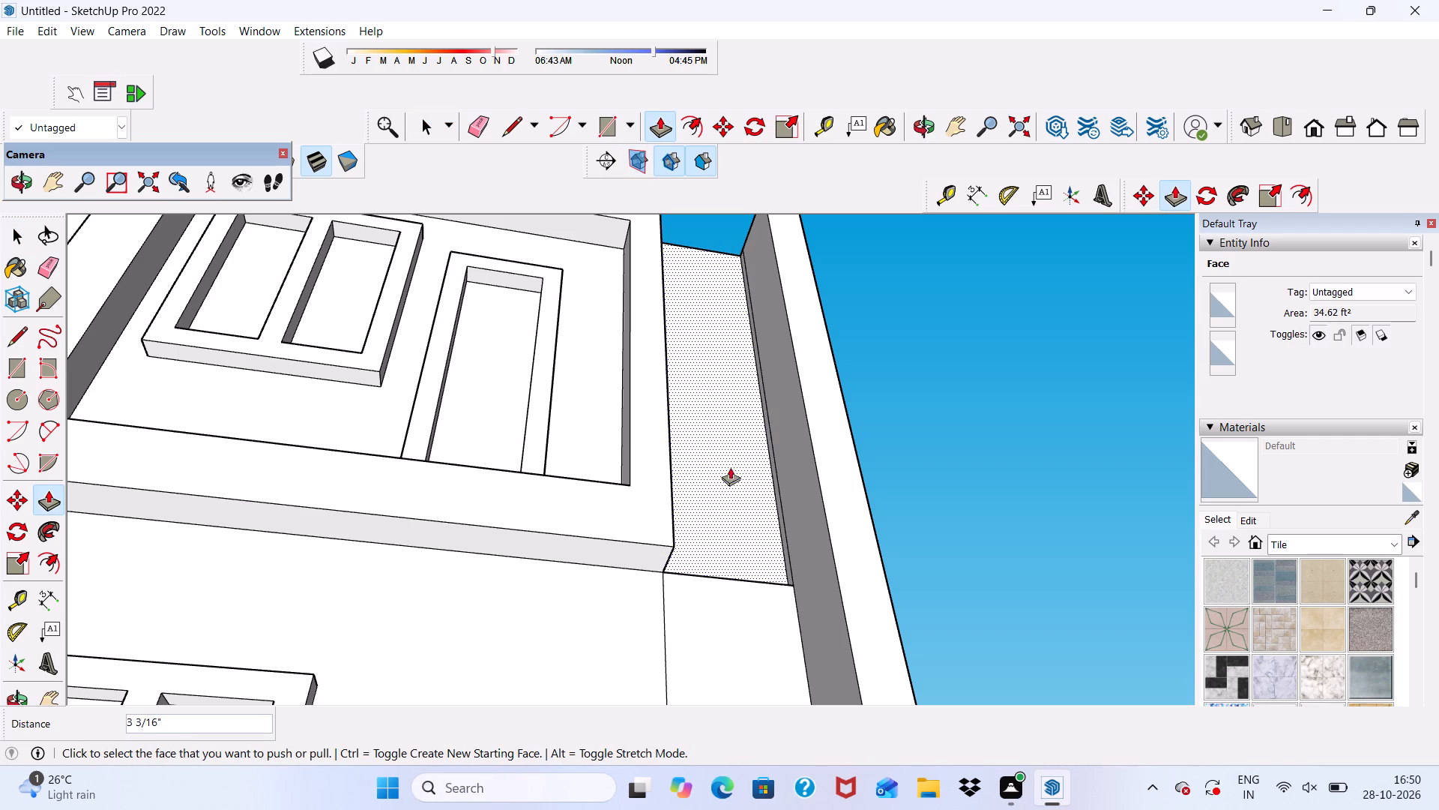
{"action": "key", "text": "ctrl+z"}
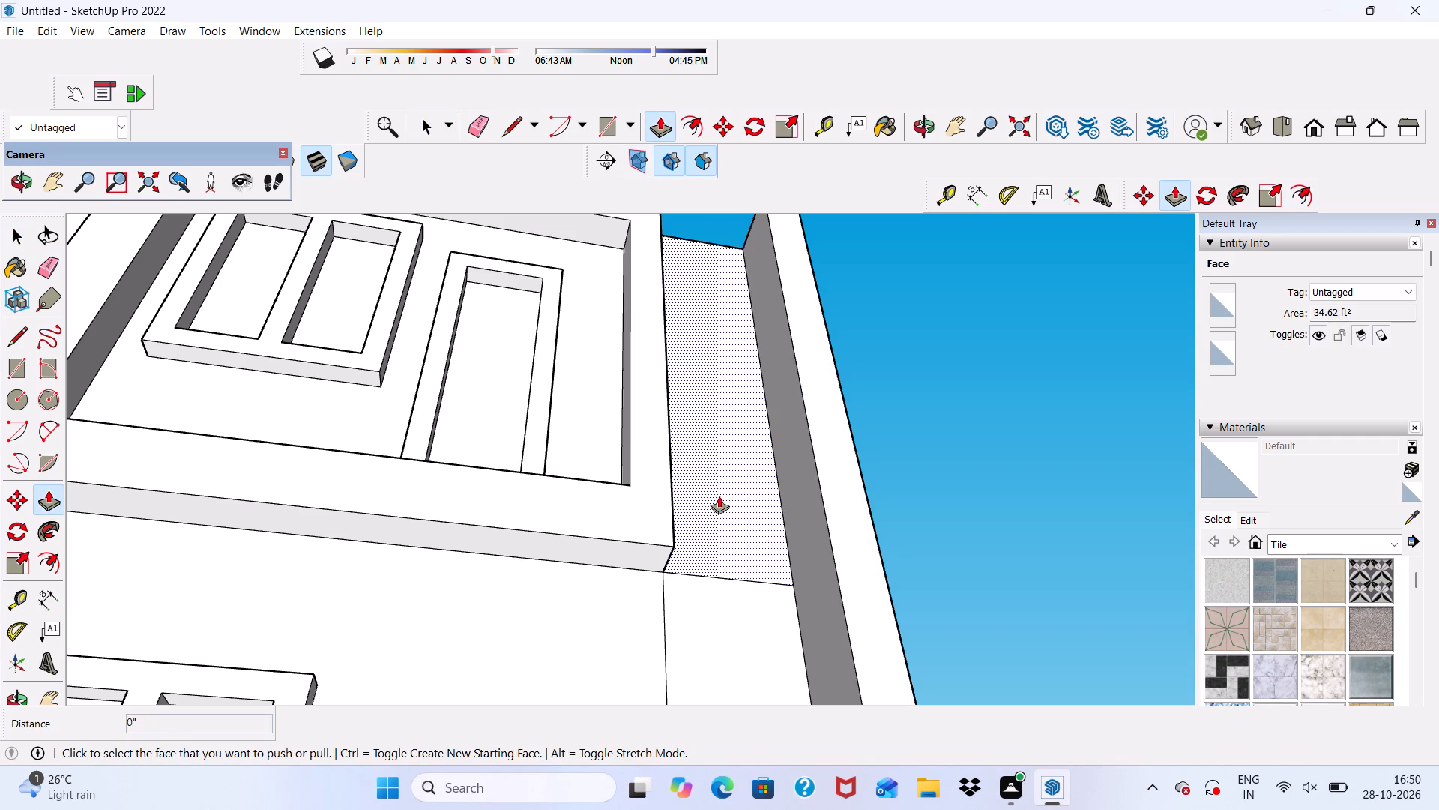
{"action": "left_click", "coordinate": [719, 496]}
{"action": "left_click", "coordinate": [658, 448]}
Push/Pull the raised strip's underside downward in two pulls of about 8 5/8" and 4 3/16", extending it below the frame.
{"action": "scroll", "coordinate": [755, 487], "scroll_direction": "down", "scroll_amount": 1}
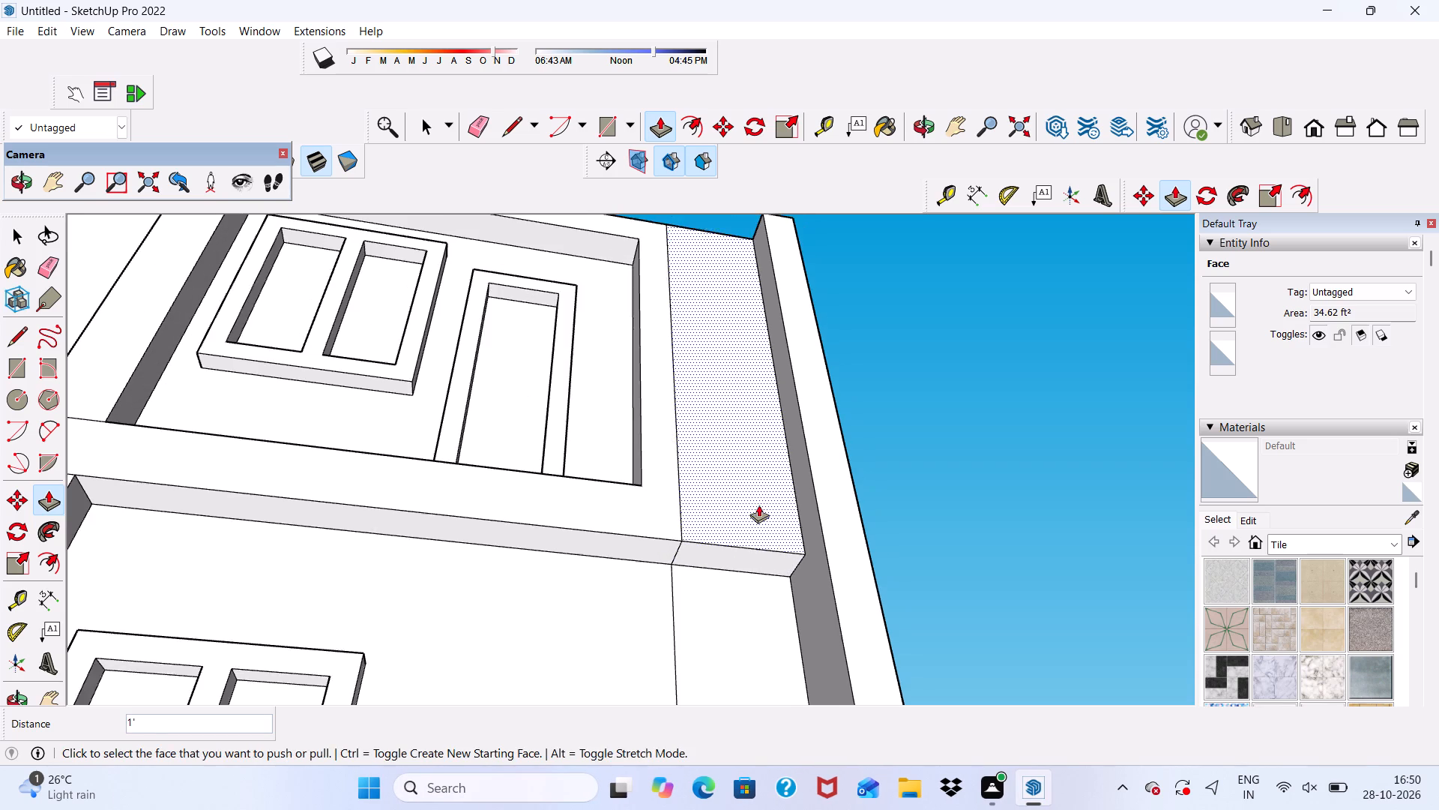
{"action": "middle_click_drag", "start_coordinate": [758, 505], "coordinate": [763, 430]}
{"action": "scroll", "coordinate": [736, 530], "scroll_direction": "up", "scroll_amount": 3}
{"action": "scroll", "coordinate": [736, 506], "scroll_direction": "down", "scroll_amount": 1}
{"action": "middle_click_drag", "start_coordinate": [737, 512], "coordinate": [743, 533]}
{"action": "scroll", "coordinate": [719, 580], "scroll_direction": "up", "scroll_amount": 6}
{"action": "left_click", "coordinate": [693, 527]}
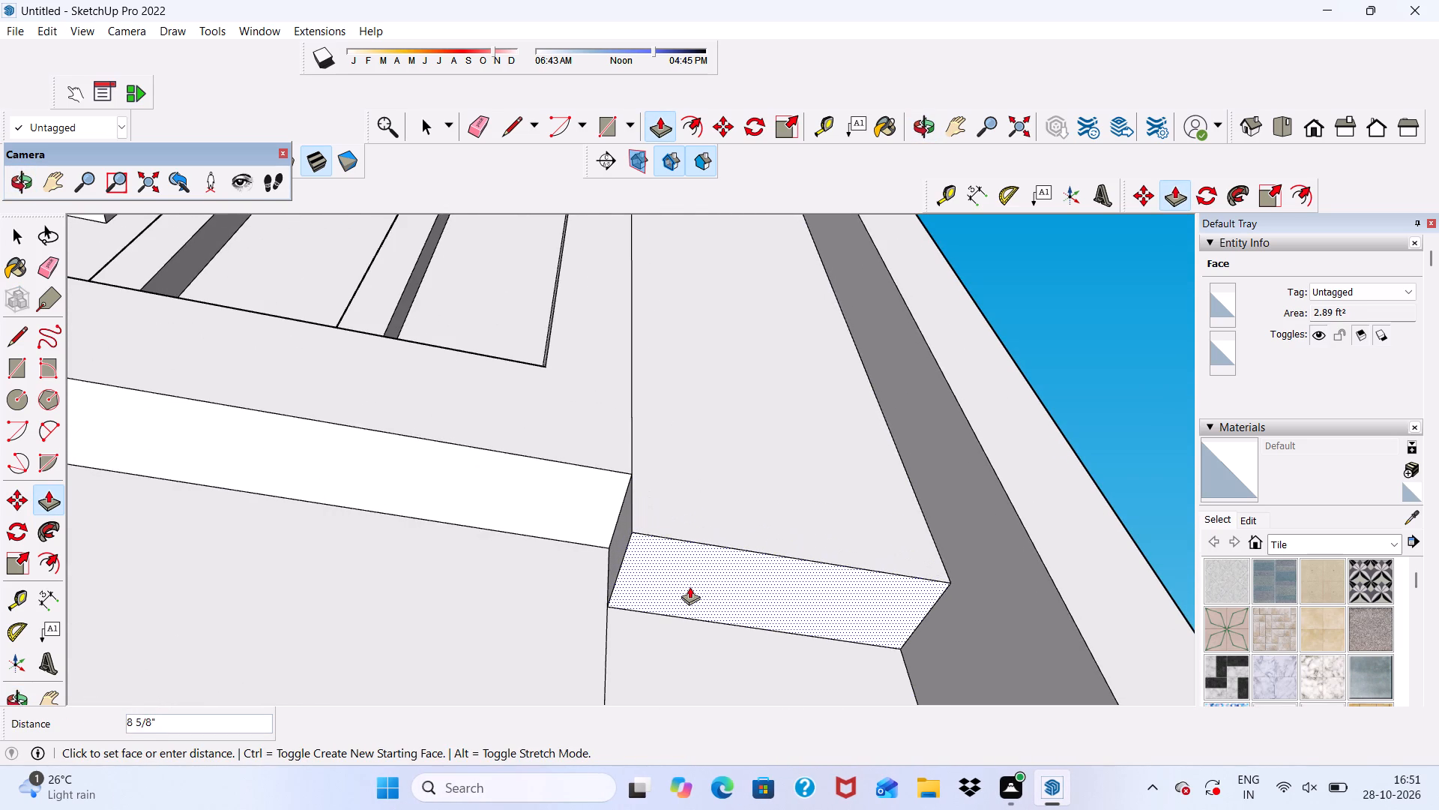
{"action": "left_click", "coordinate": [690, 586]}
{"action": "left_click", "coordinate": [665, 556]}
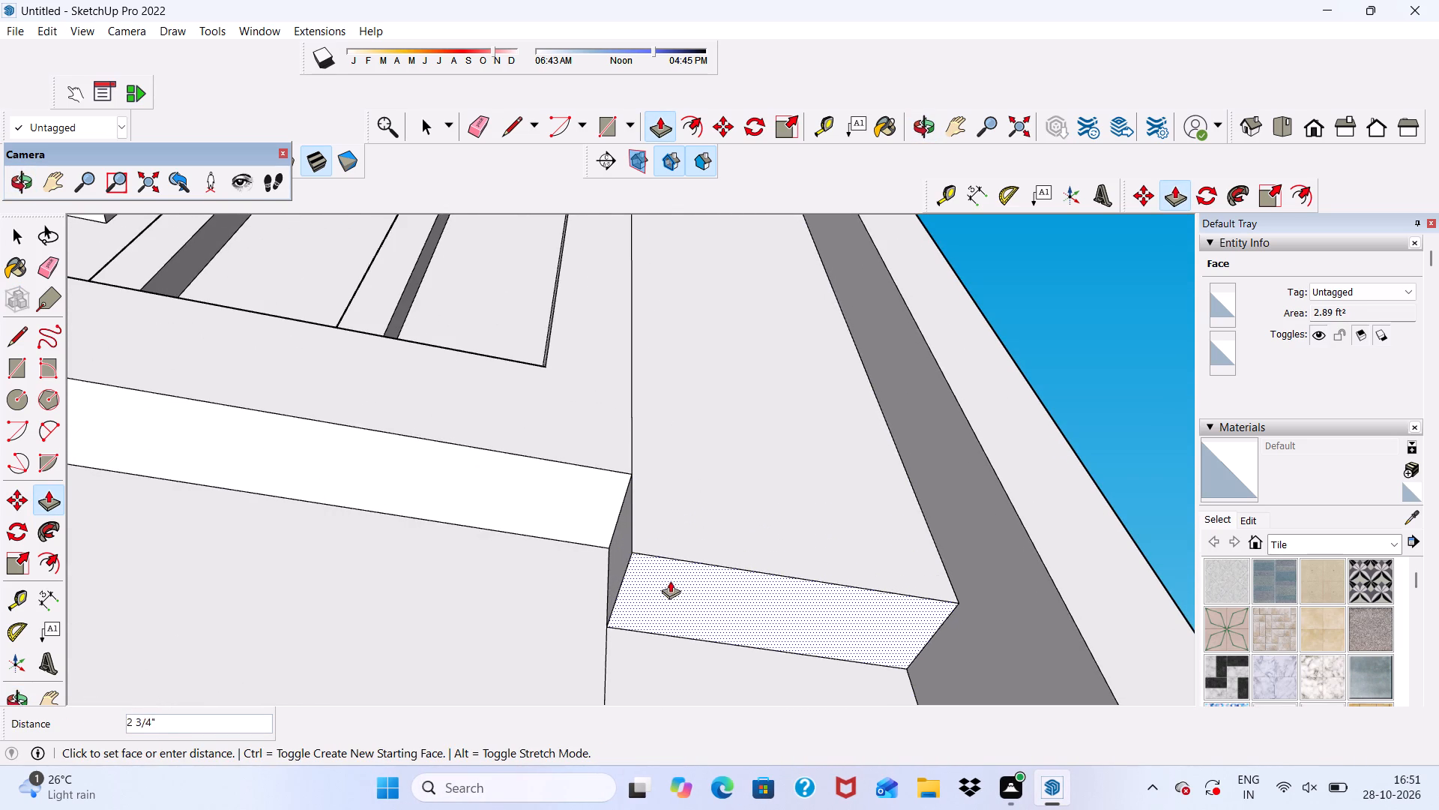
{"action": "left_click", "coordinate": [672, 588]}
Push/Pull the front of the extended strip outward another 1', level with the corner pillar's front.
{"action": "scroll", "coordinate": [723, 445], "scroll_direction": "down", "scroll_amount": 5}
{"action": "middle_click_drag", "start_coordinate": [765, 484], "coordinate": [694, 605]}
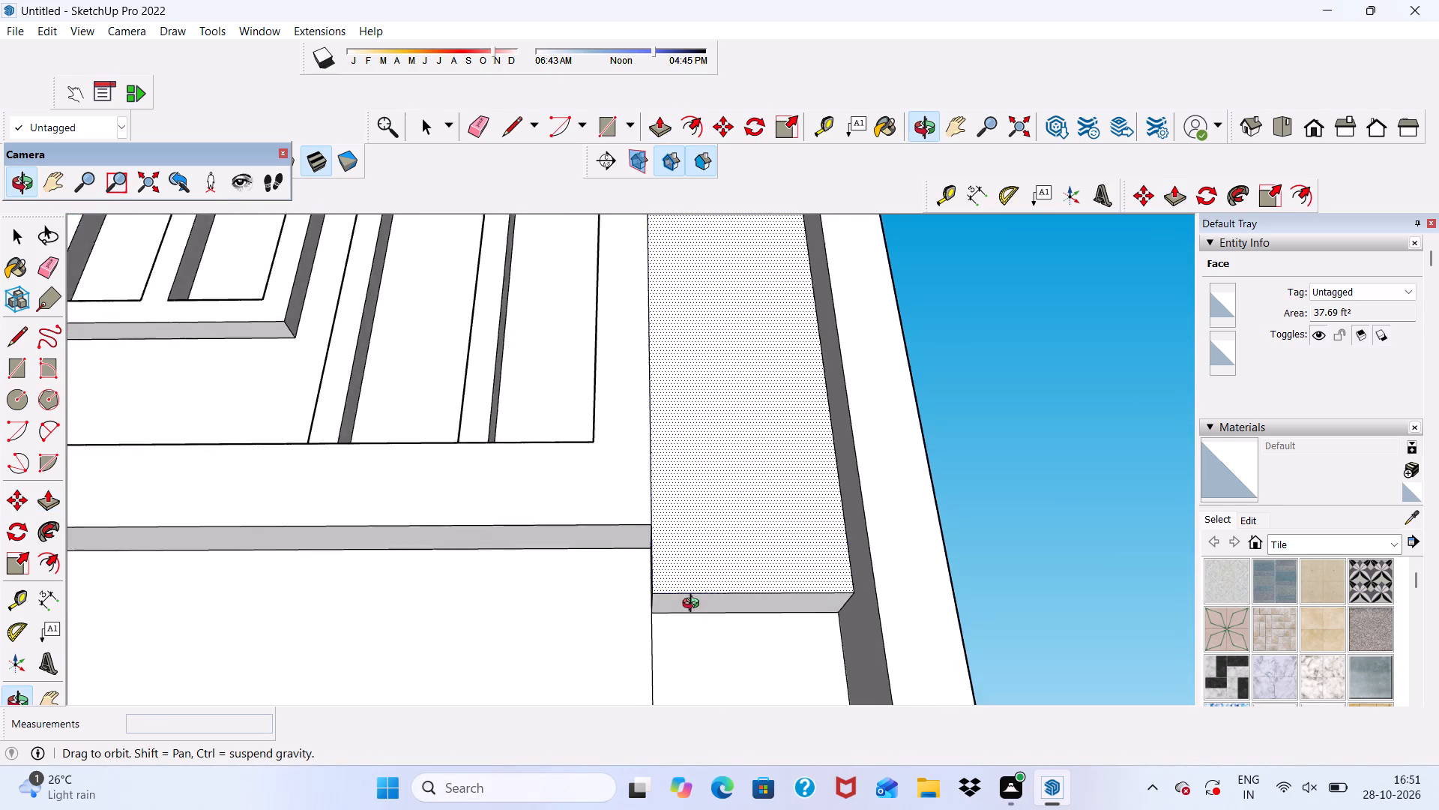
{"action": "middle_click_drag", "start_coordinate": [694, 605], "coordinate": [702, 631]}
{"action": "scroll", "coordinate": [715, 478], "scroll_direction": "down", "scroll_amount": 5}
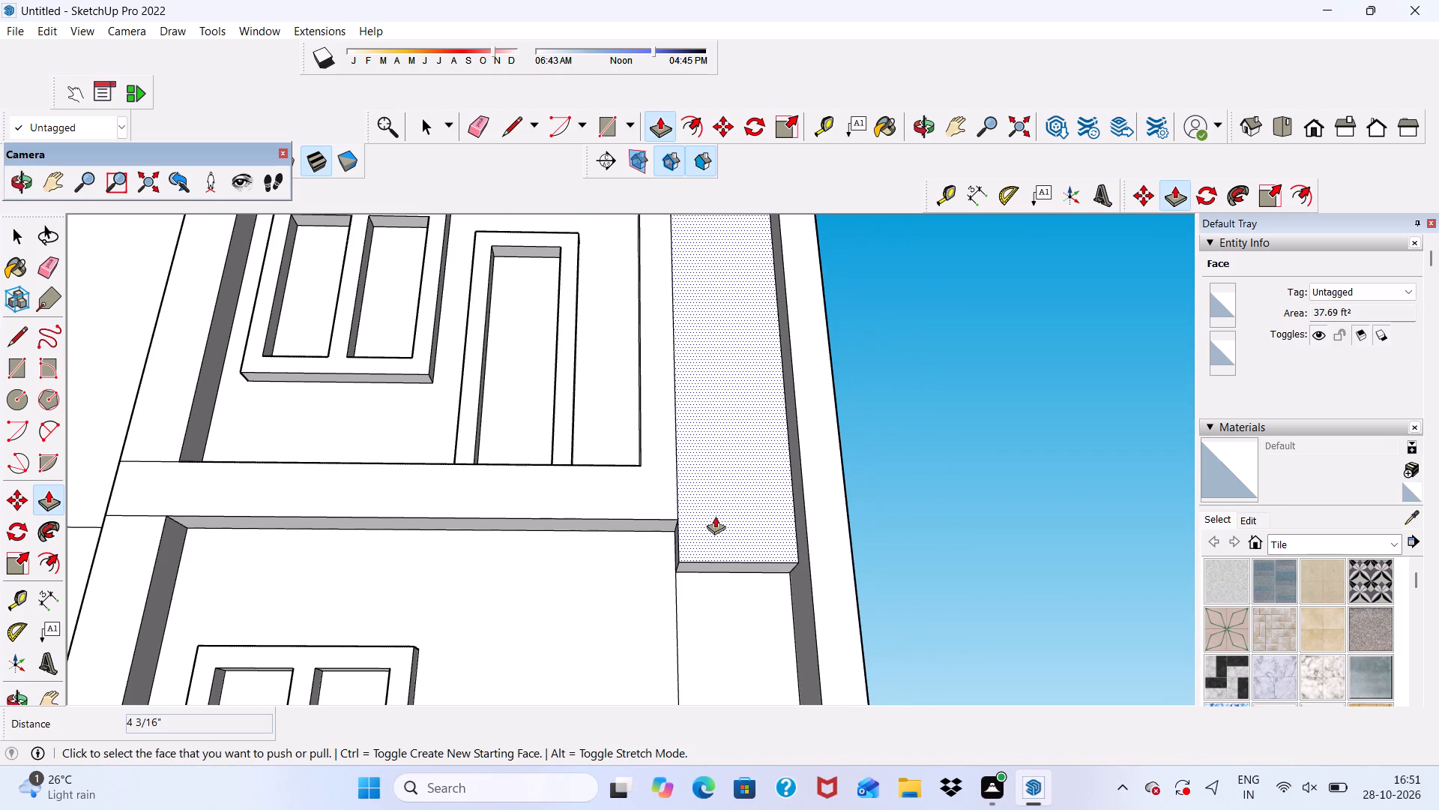
{"action": "middle_click_drag", "start_coordinate": [719, 520], "coordinate": [752, 615]}
{"action": "left_click", "coordinate": [754, 490]}
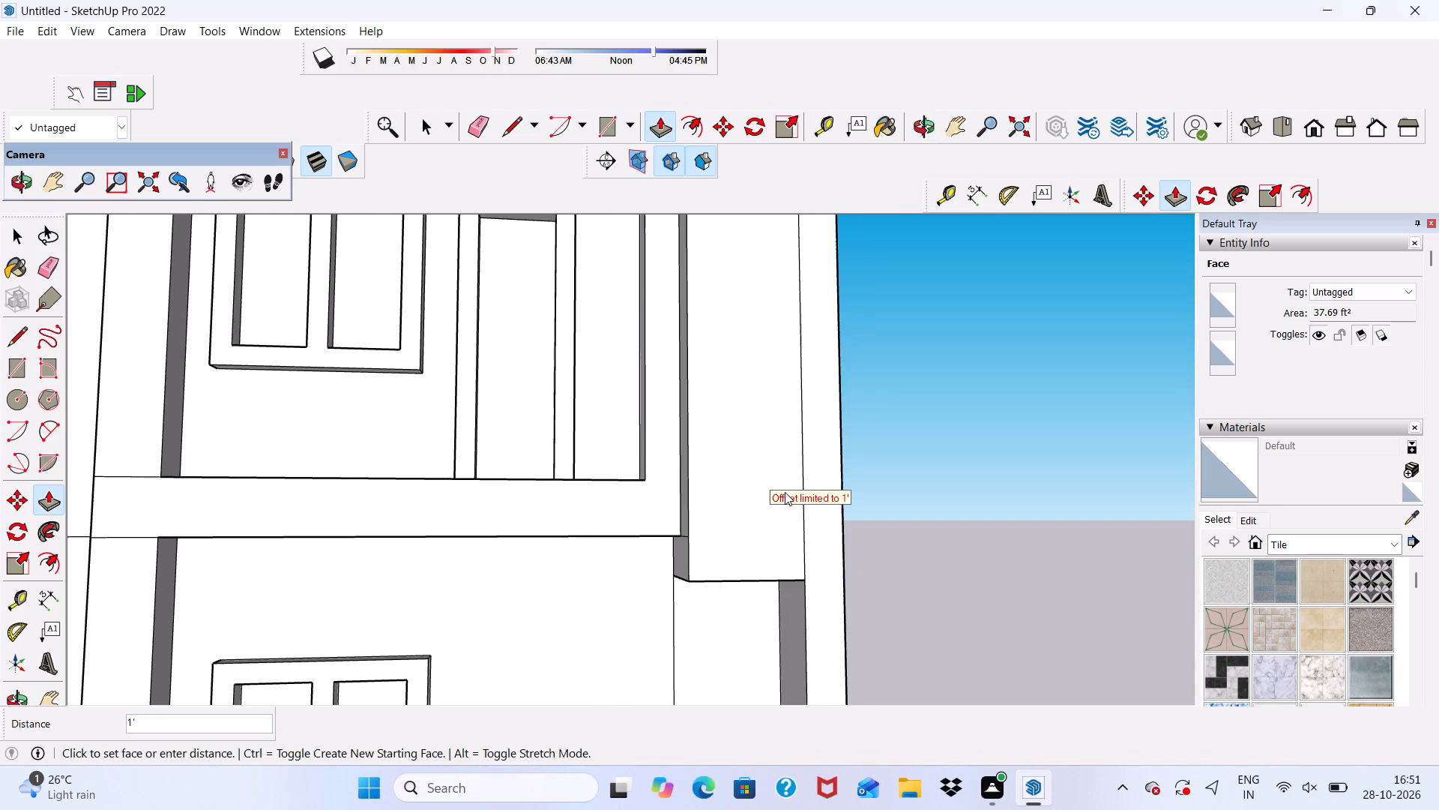
{"action": "left_click", "coordinate": [806, 479]}
Push/Pull the C-shaped frame's front face outward 1', level with the strip beside the corner pillar.
{"action": "left_click", "coordinate": [649, 478]}
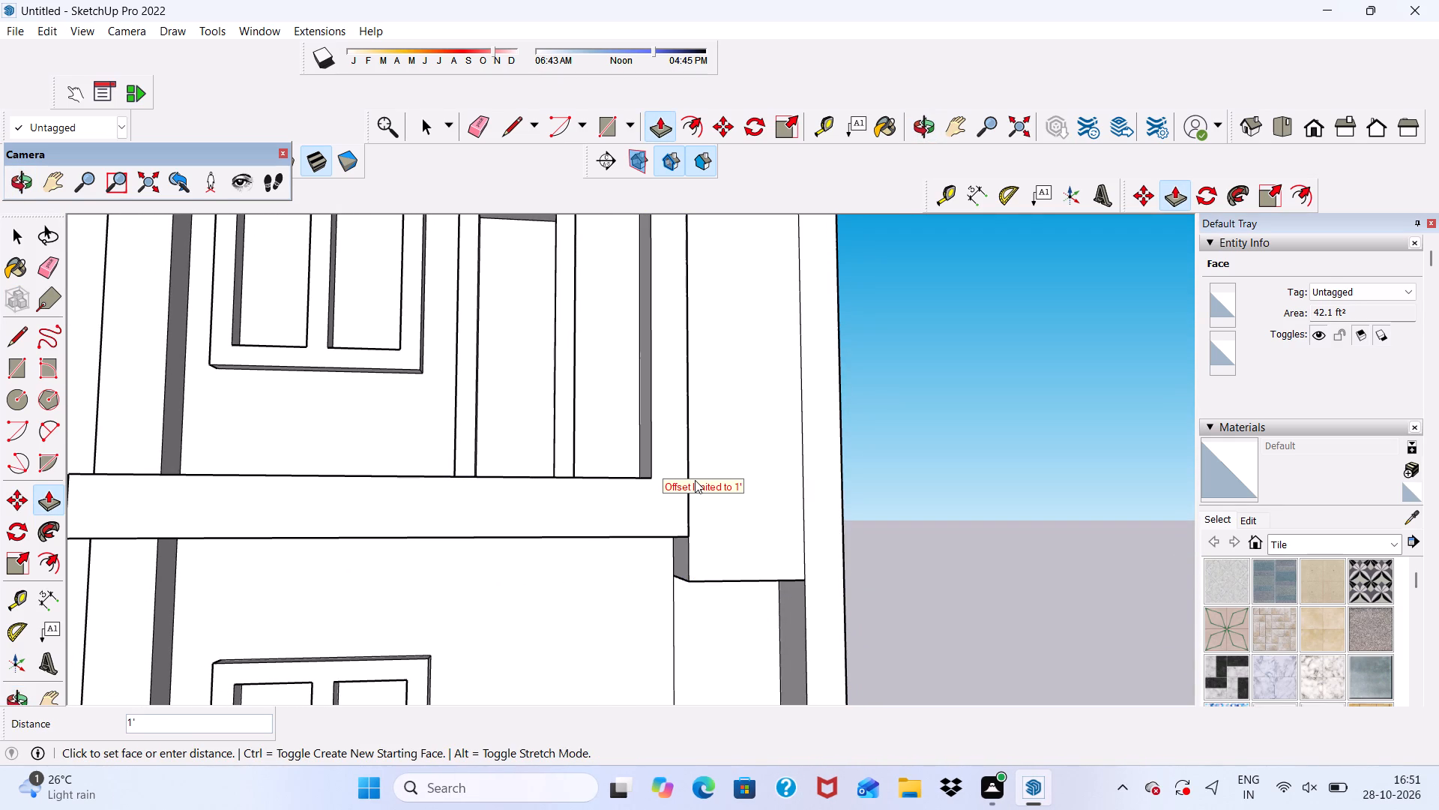
{"action": "left_click", "coordinate": [699, 479]}
{"action": "scroll", "coordinate": [615, 395], "scroll_direction": "down", "scroll_amount": 10}
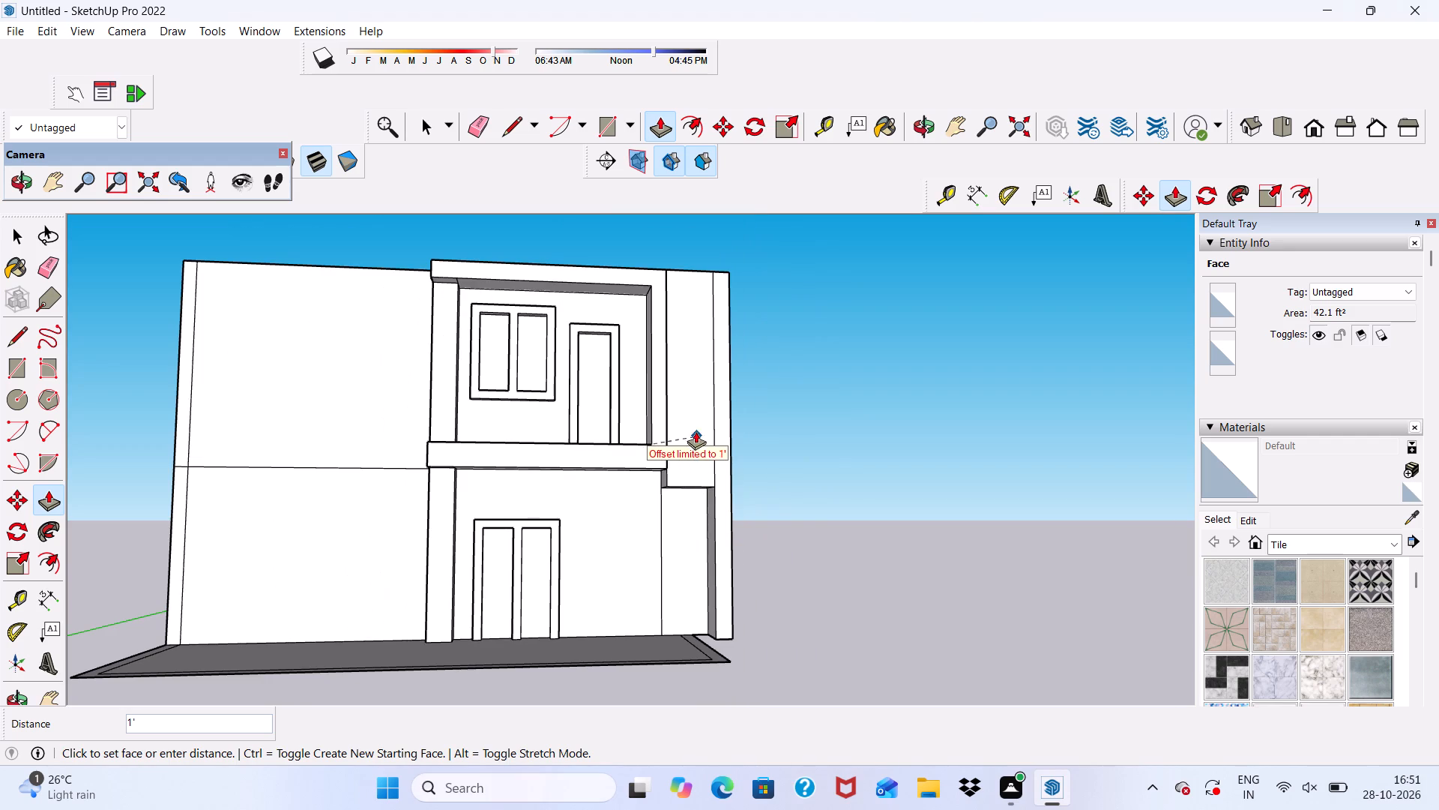
{"action": "left_click", "coordinate": [693, 421]}
Push/Pull the strip's underside downward a further 1 1/16".
{"action": "middle_click_drag", "start_coordinate": [695, 447], "coordinate": [786, 371]}
{"action": "scroll", "coordinate": [720, 499], "scroll_direction": "up", "scroll_amount": 11}
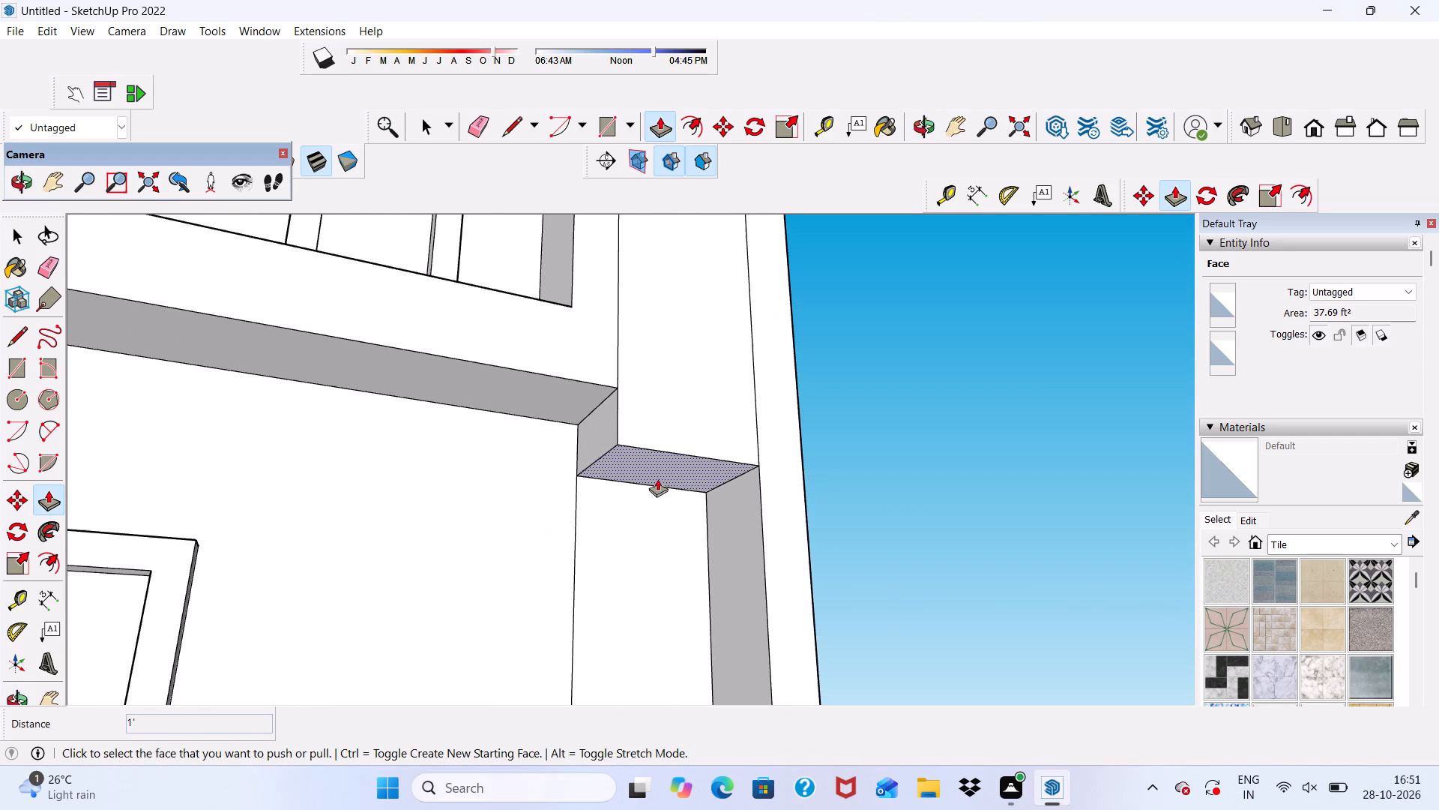
{"action": "left_click", "coordinate": [647, 468]}
{"action": "left_click", "coordinate": [653, 472]}
Push/Pull the inner side of the strip's lowered end outward 1' 5", extending it along the underside of the frame's floor band.
{"action": "scroll", "coordinate": [593, 439], "scroll_direction": "up", "scroll_amount": 5}
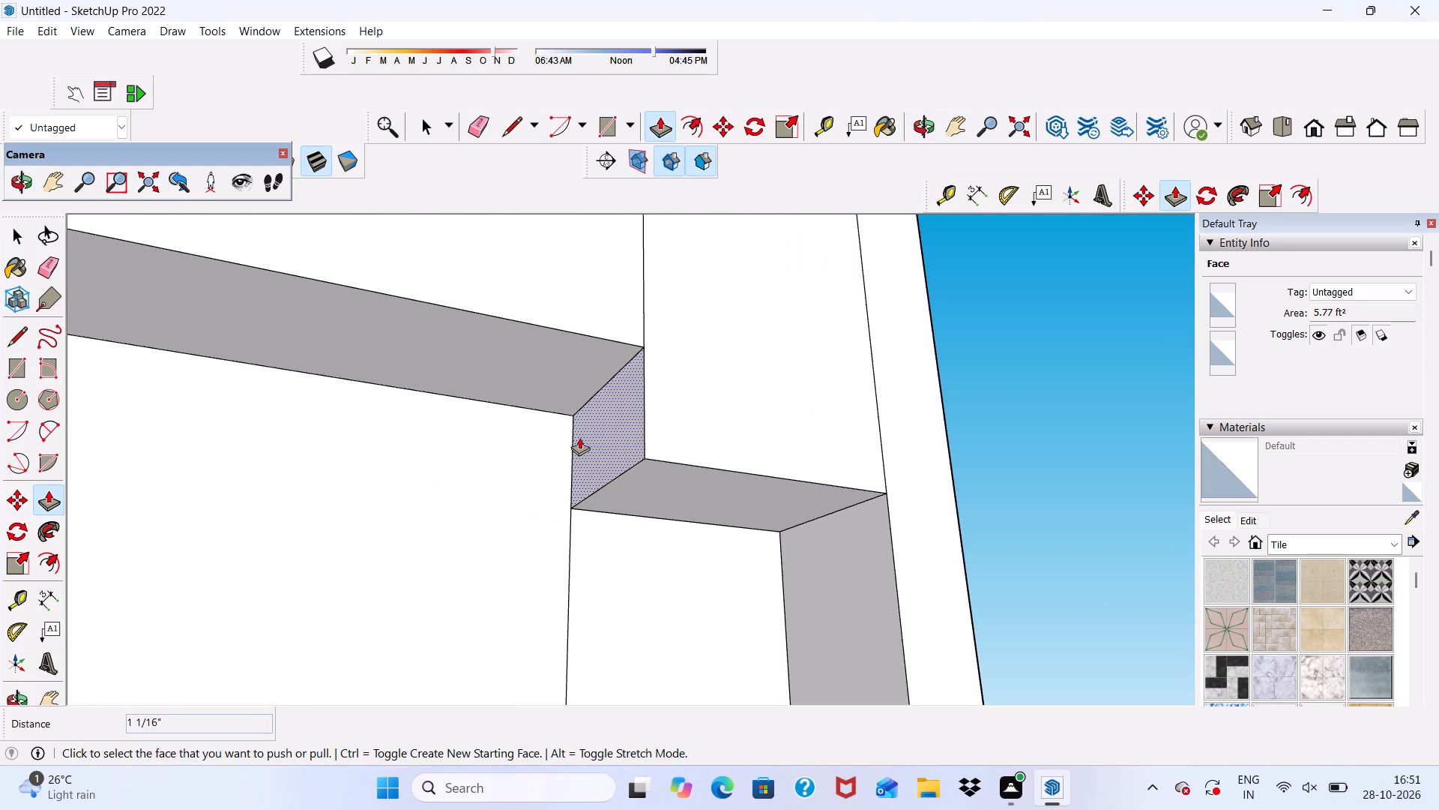
{"action": "left_click", "coordinate": [610, 439]}
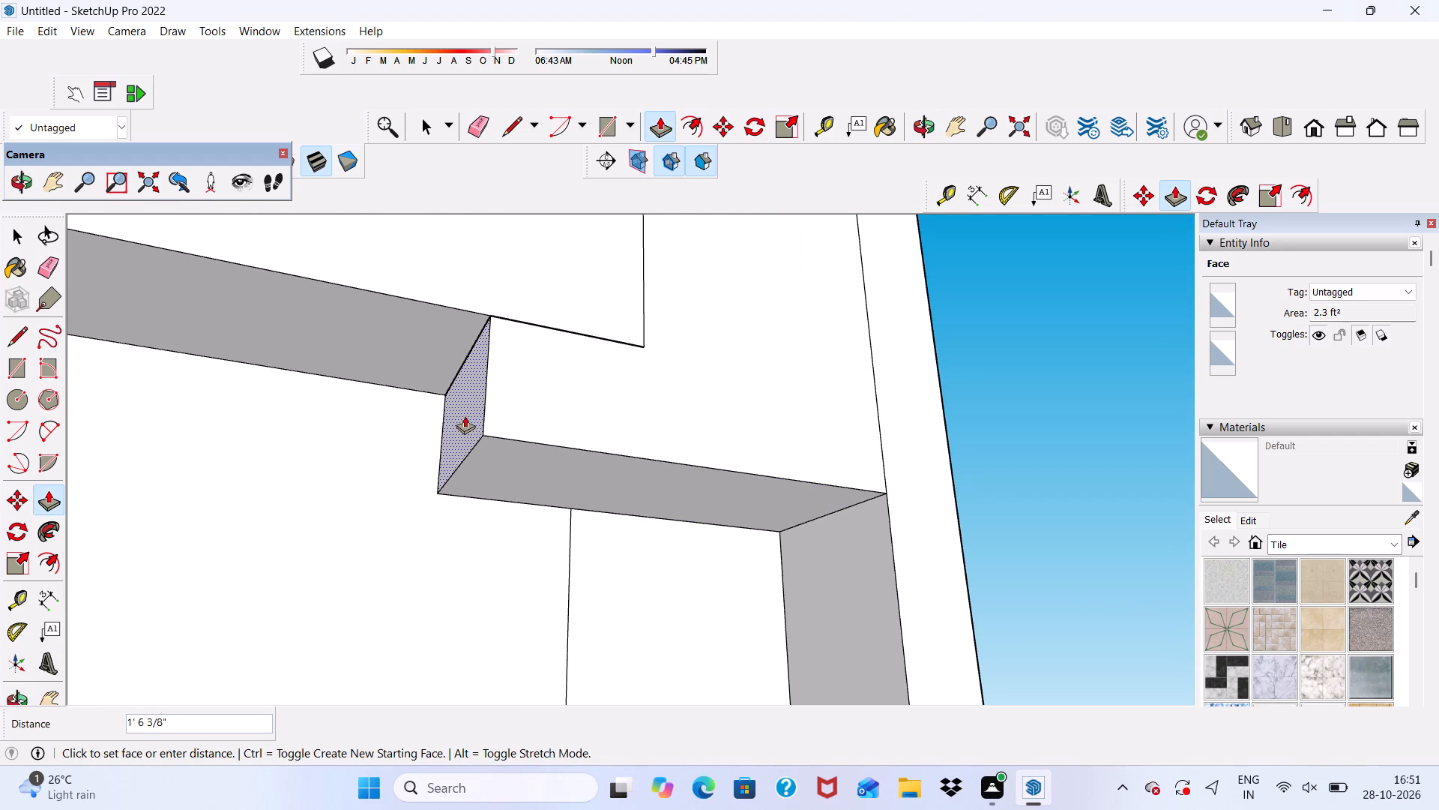
{"action": "left_click", "coordinate": [479, 402]}
{"action": "scroll", "coordinate": [619, 452], "scroll_direction": "down", "scroll_amount": 1}
{"action": "middle_click_drag", "start_coordinate": [630, 461], "coordinate": [496, 628]}
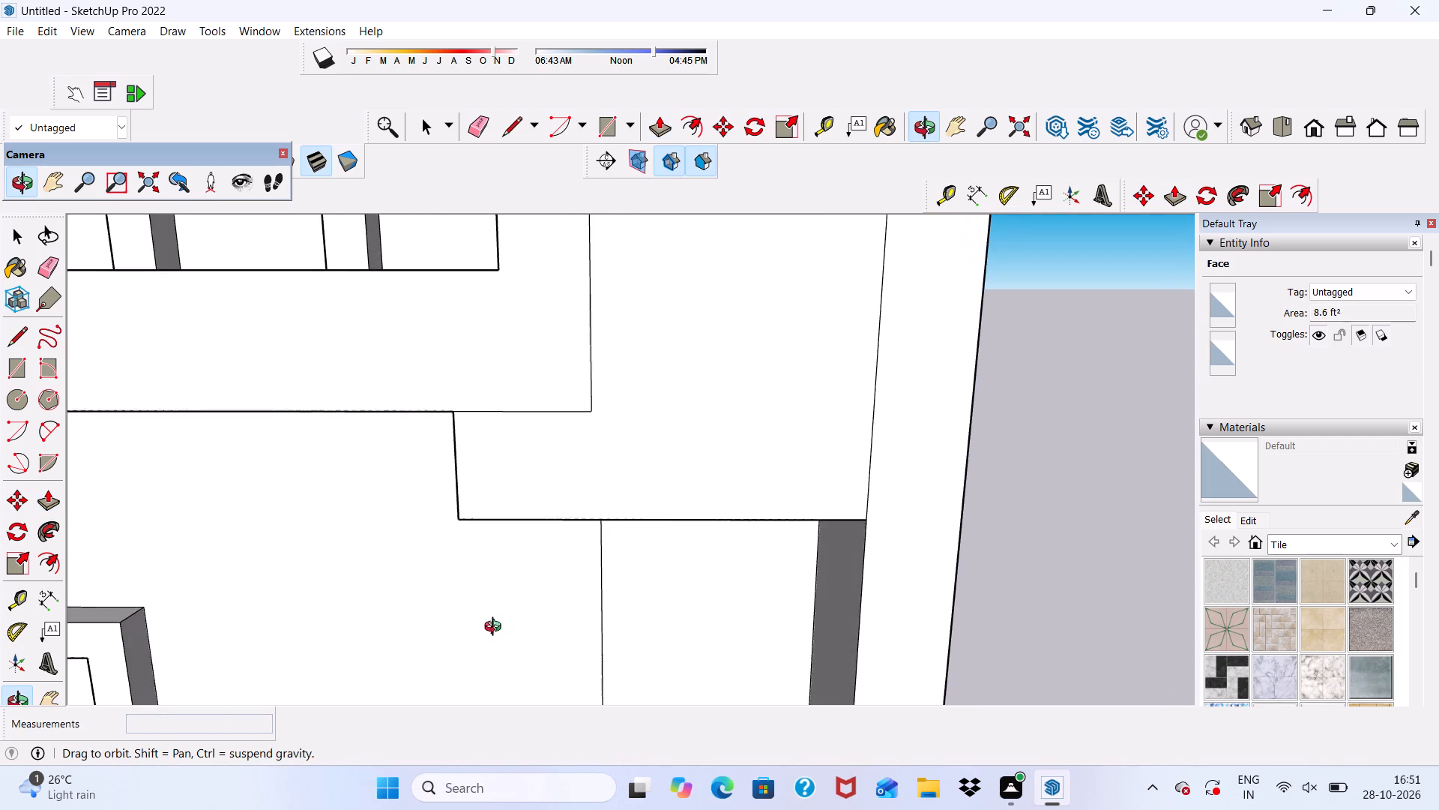
{"action": "middle_click_drag", "start_coordinate": [496, 628], "coordinate": [378, 645]}
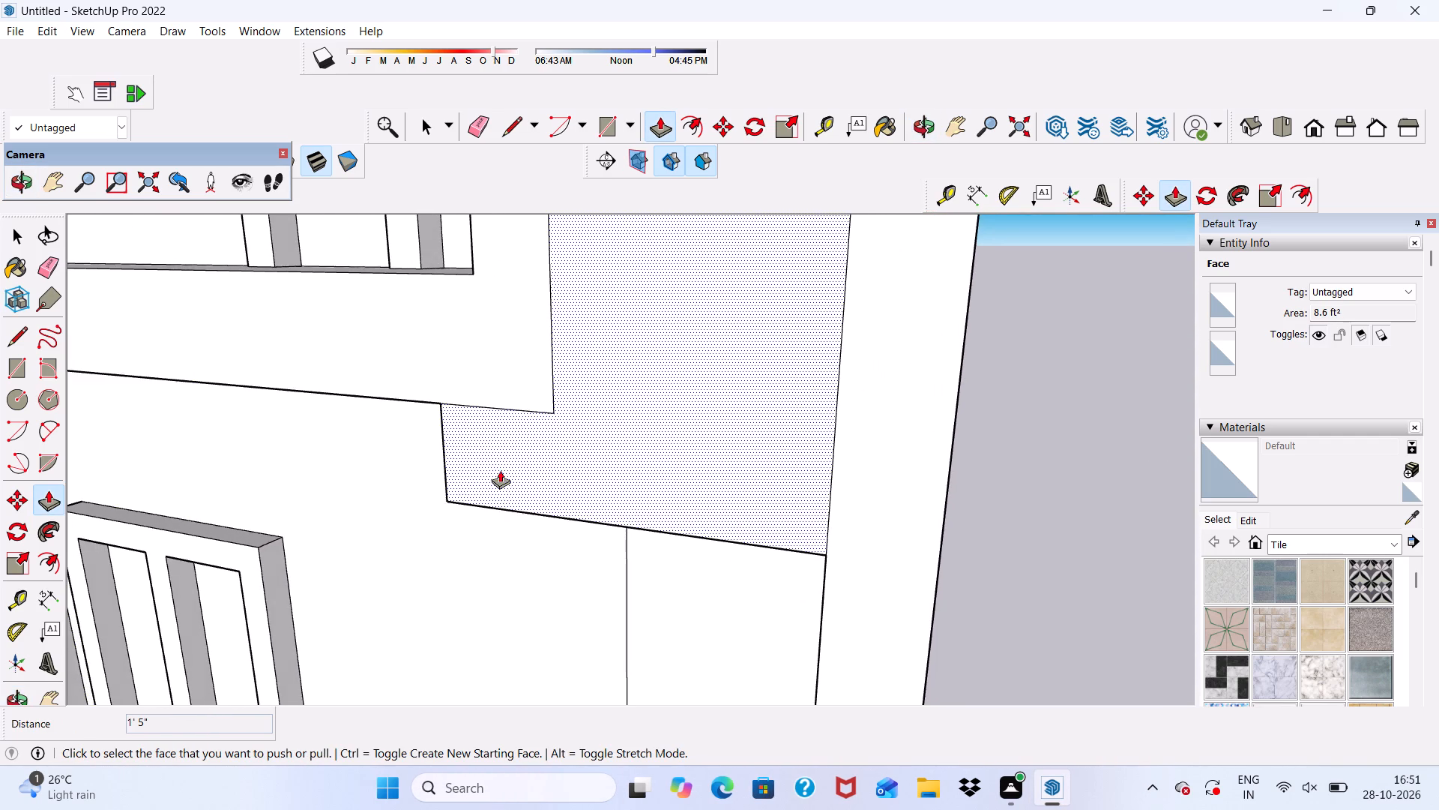
{"action": "scroll", "coordinate": [498, 465], "scroll_direction": "down", "scroll_amount": 5}
{"action": "key", "text": "space"}
{"action": "scroll", "coordinate": [507, 472], "scroll_direction": "up", "scroll_amount": 5}
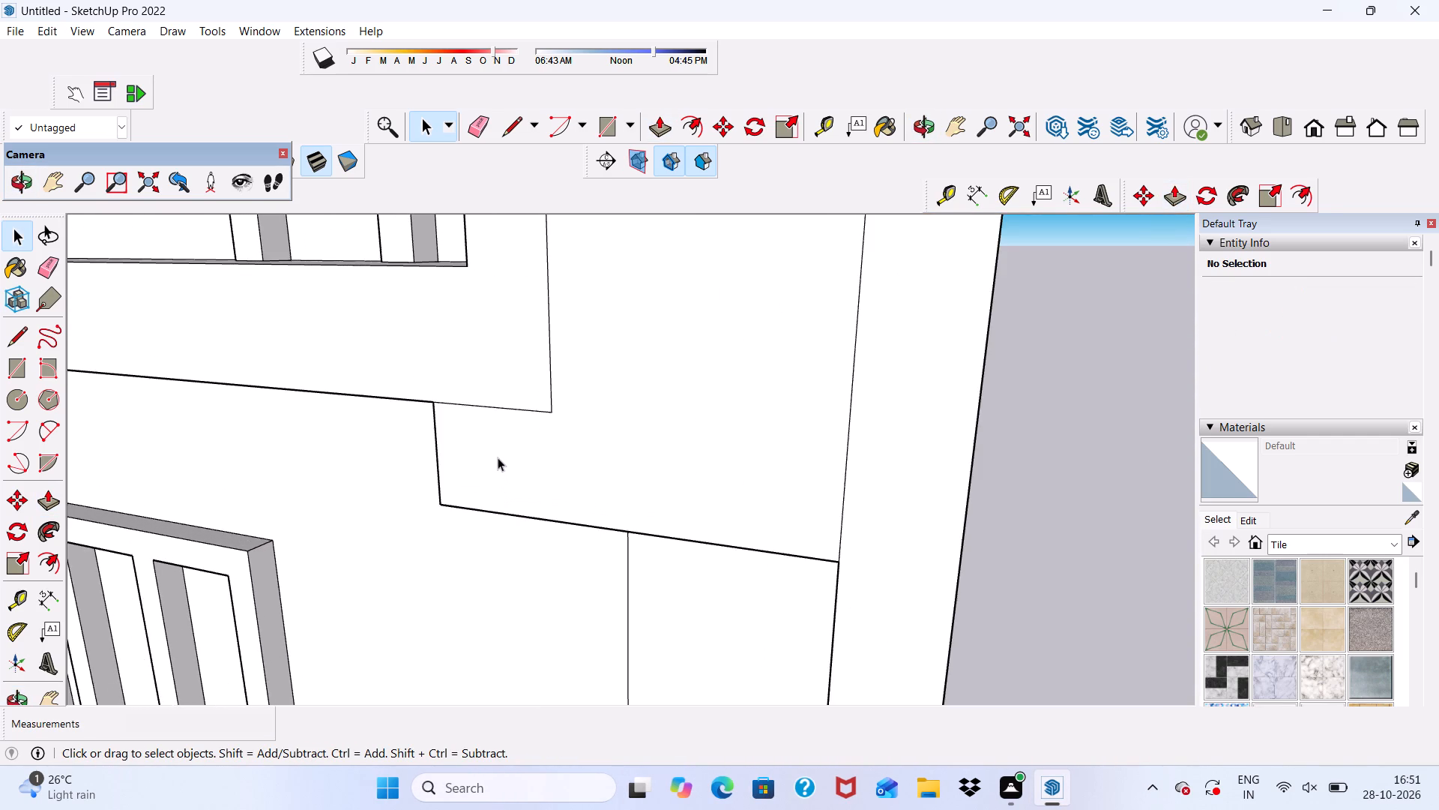
Erase the vertical seam line between the extended strip and the corner pillar on the front face.
{"action": "scroll", "coordinate": [501, 440], "scroll_direction": "up", "scroll_amount": 5}
{"action": "scroll", "coordinate": [483, 456], "scroll_direction": "down", "scroll_amount": 9}
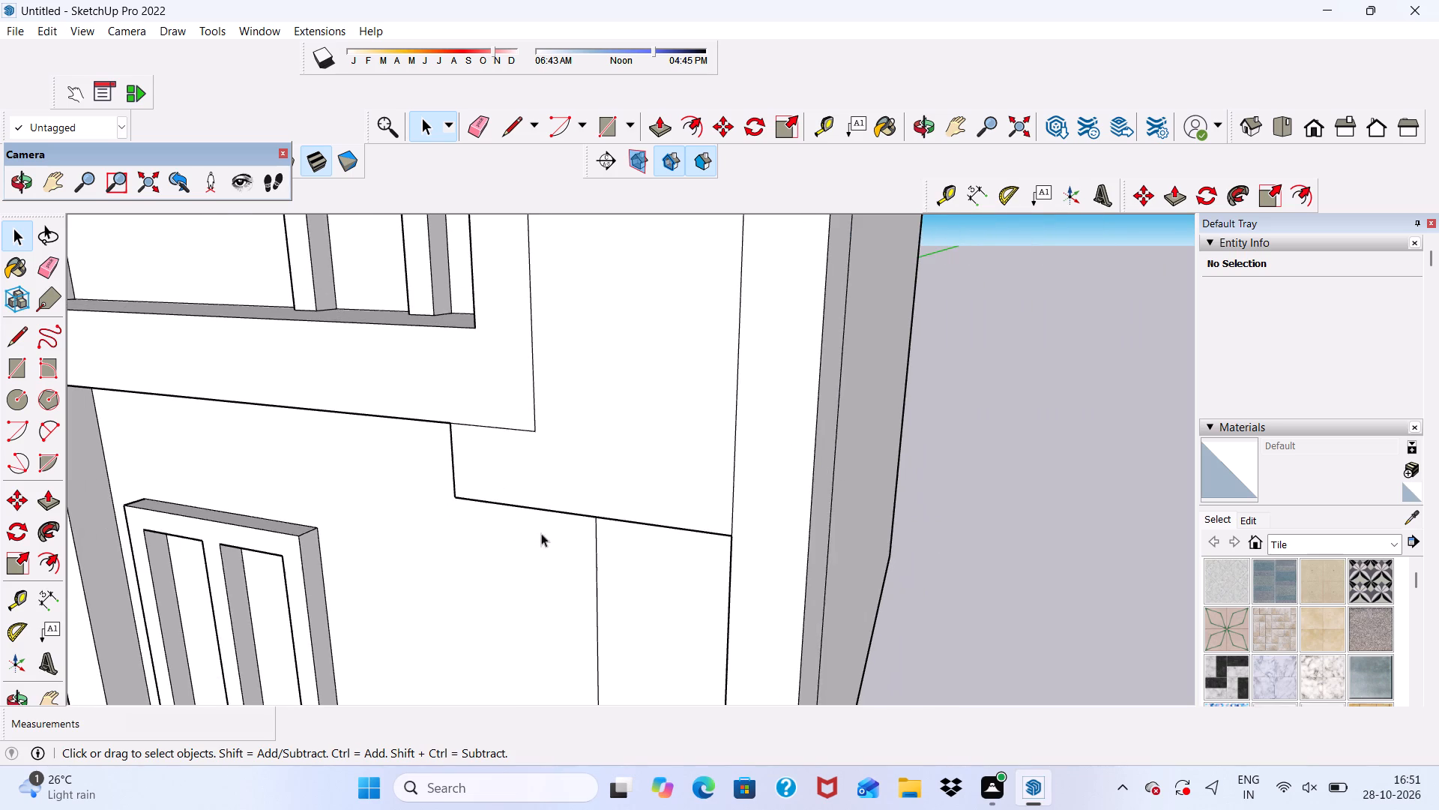
{"action": "middle_click_drag", "start_coordinate": [567, 530], "coordinate": [568, 577]}
{"action": "scroll", "coordinate": [706, 406], "scroll_direction": "up", "scroll_amount": 4}
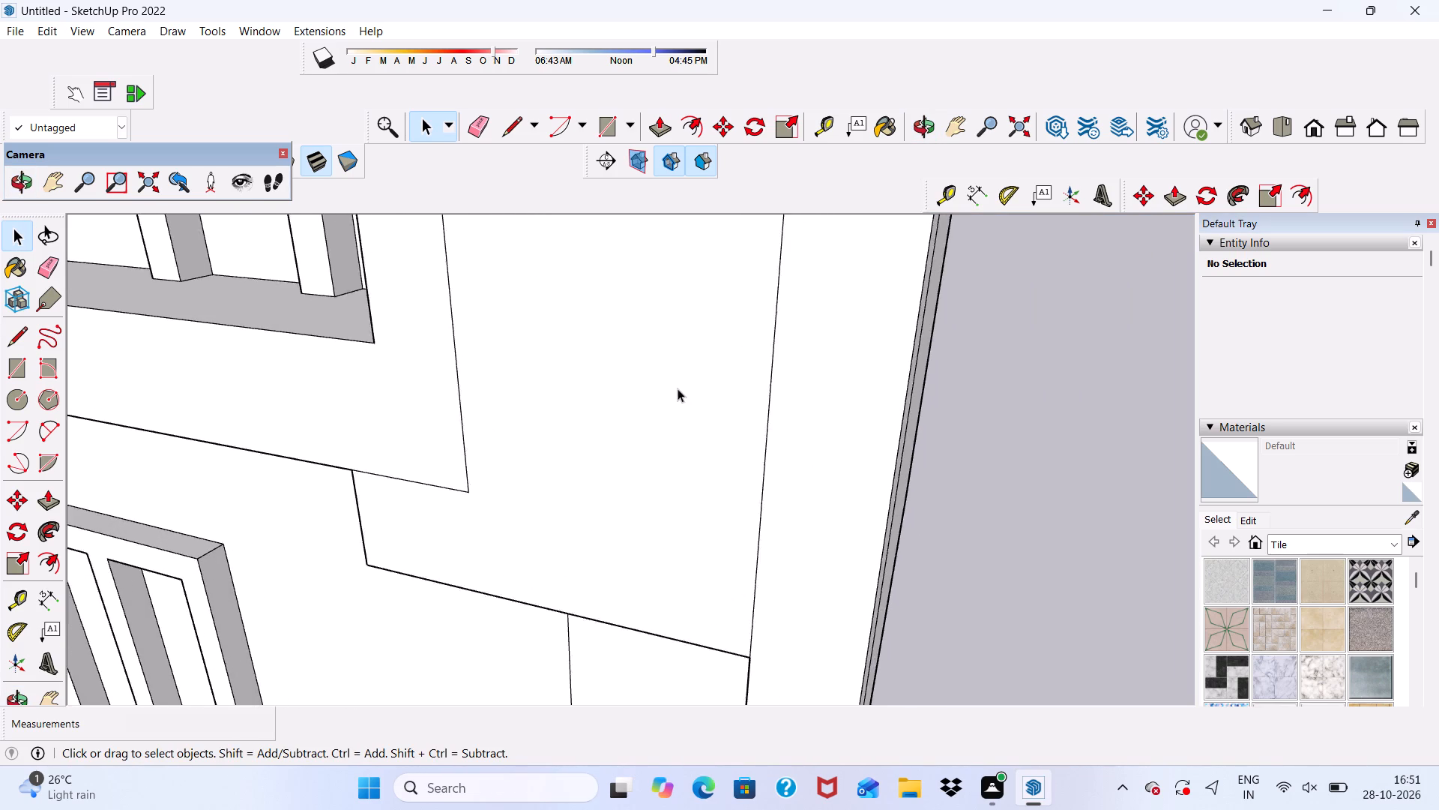
{"action": "scroll", "coordinate": [678, 388], "scroll_direction": "down", "scroll_amount": 10}
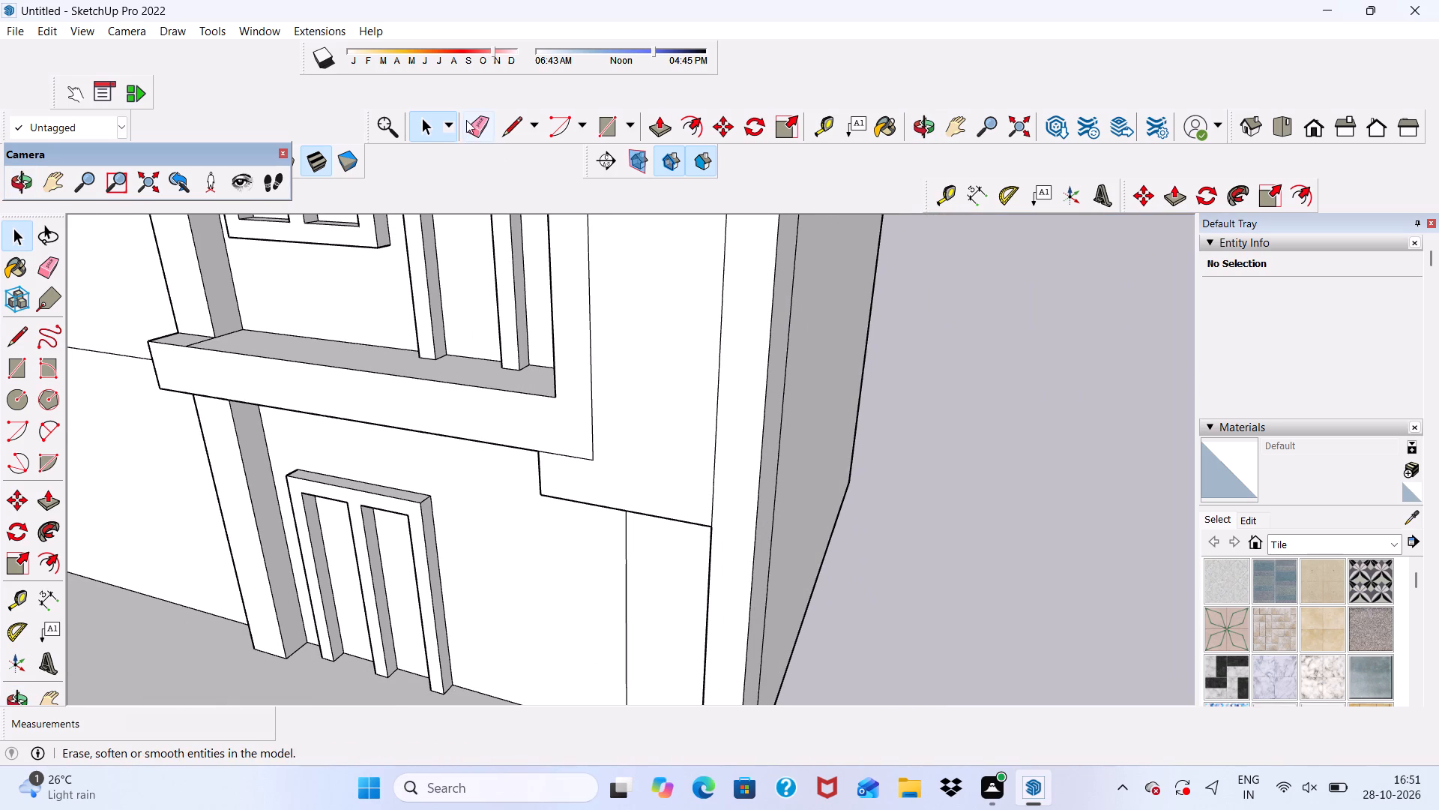
{"action": "left_click", "coordinate": [471, 120]}
{"action": "left_click_drag", "start_coordinate": [717, 341], "coordinate": [738, 360]}
{"action": "scroll", "coordinate": [672, 347], "scroll_direction": "down", "scroll_amount": 1}
{"action": "middle_click_drag", "start_coordinate": [681, 357], "coordinate": [687, 350]}
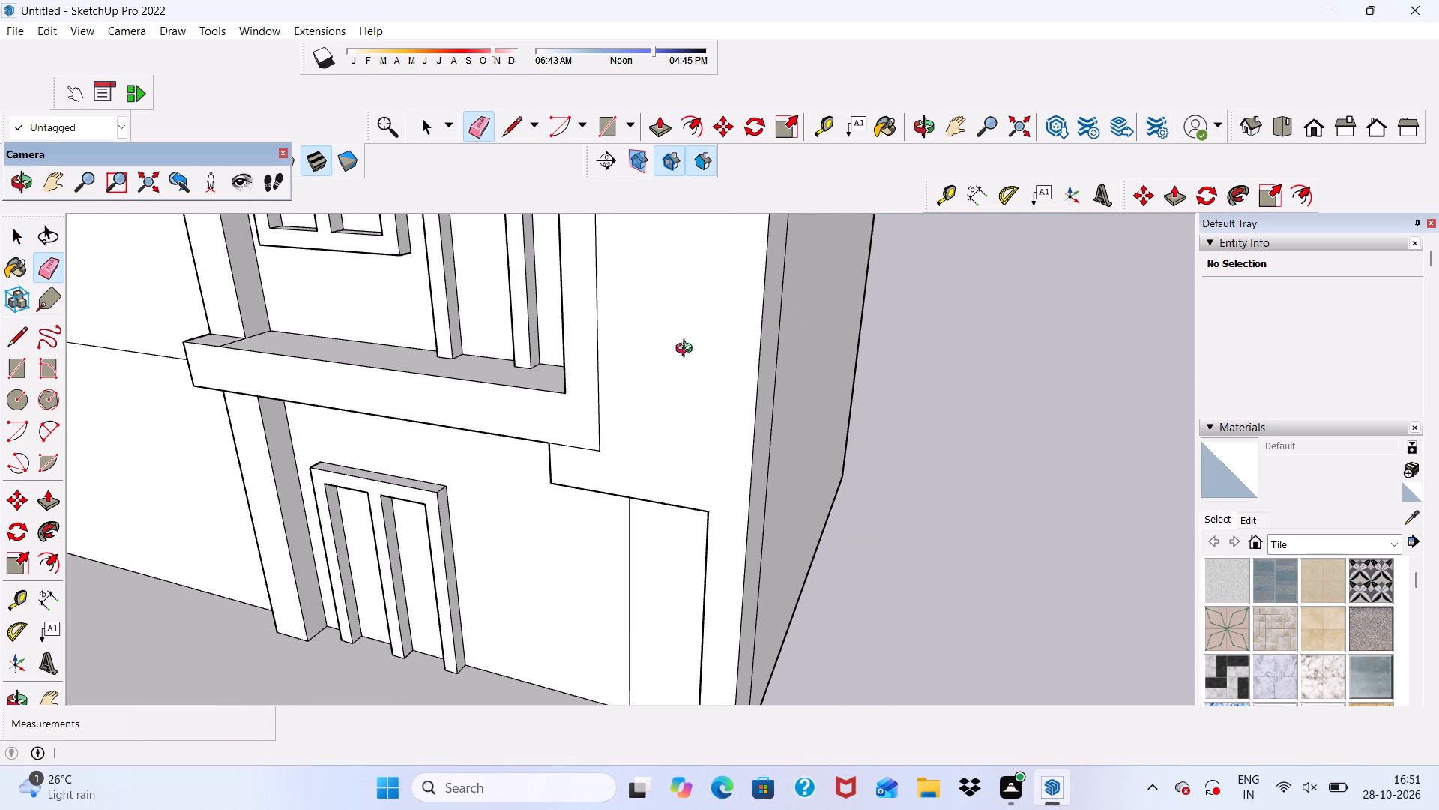
{"action": "middle_click_drag", "start_coordinate": [687, 350], "coordinate": [774, 309]}
{"action": "scroll", "coordinate": [769, 339], "scroll_direction": "down", "scroll_amount": 5}
{"action": "key", "text": "space"}
Draw a vertical rectangle about 8' 8" tall by 2' 6" wide on the merged corner front, beside the upper-storey door.
{"action": "scroll", "coordinate": [684, 445], "scroll_direction": "down", "scroll_amount": 7}
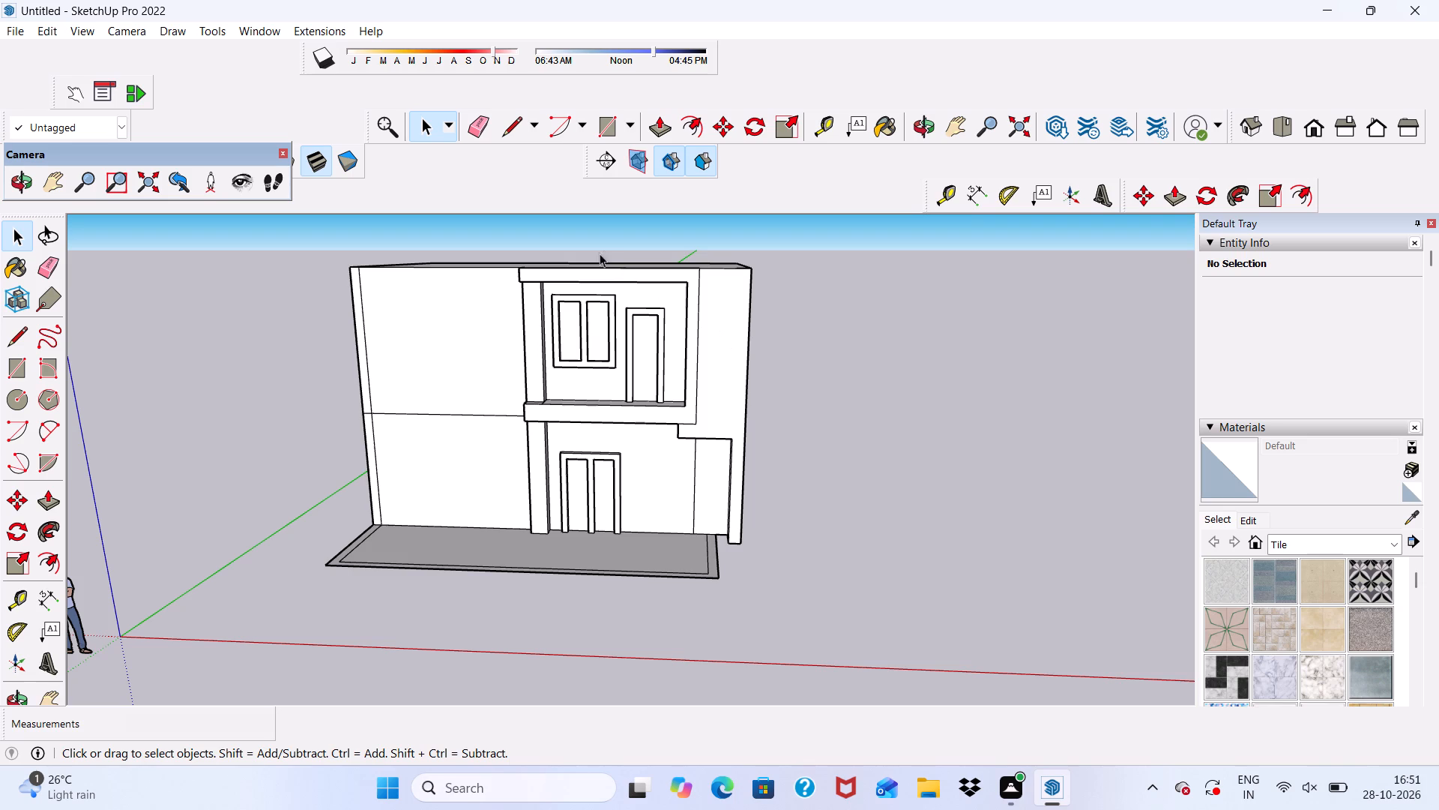
{"action": "scroll", "coordinate": [619, 309], "scroll_direction": "up", "scroll_amount": 2}
{"action": "scroll", "coordinate": [609, 357], "scroll_direction": "down", "scroll_amount": 1}
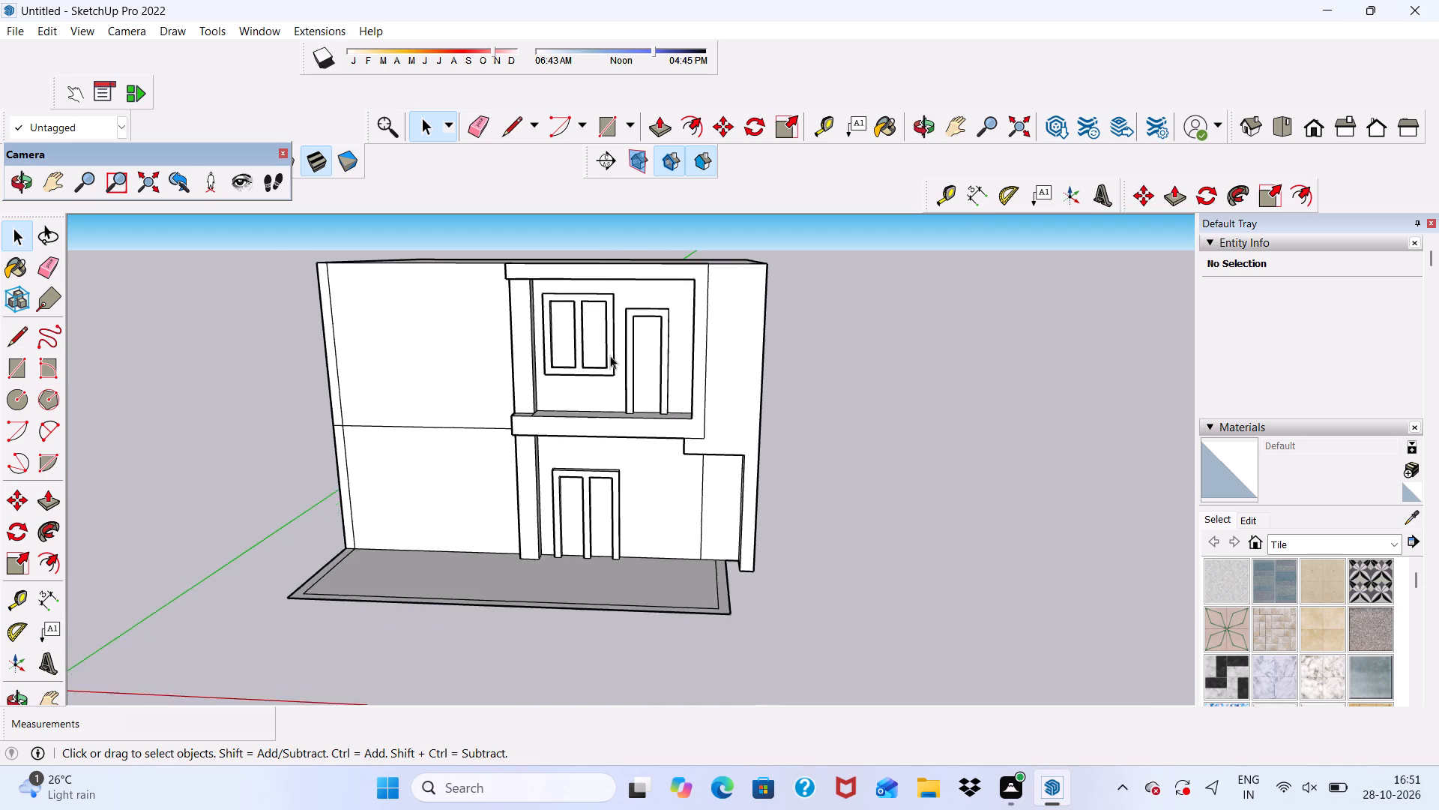
{"action": "scroll", "coordinate": [610, 355], "scroll_direction": "down", "scroll_amount": 2}
{"action": "middle_click_drag", "start_coordinate": [672, 359], "coordinate": [673, 195]}
{"action": "scroll", "coordinate": [671, 209], "scroll_direction": "up", "scroll_amount": 4}
{"action": "scroll", "coordinate": [643, 328], "scroll_direction": "down", "scroll_amount": 3}
{"action": "middle_click_drag", "start_coordinate": [674, 337], "coordinate": [684, 355]}
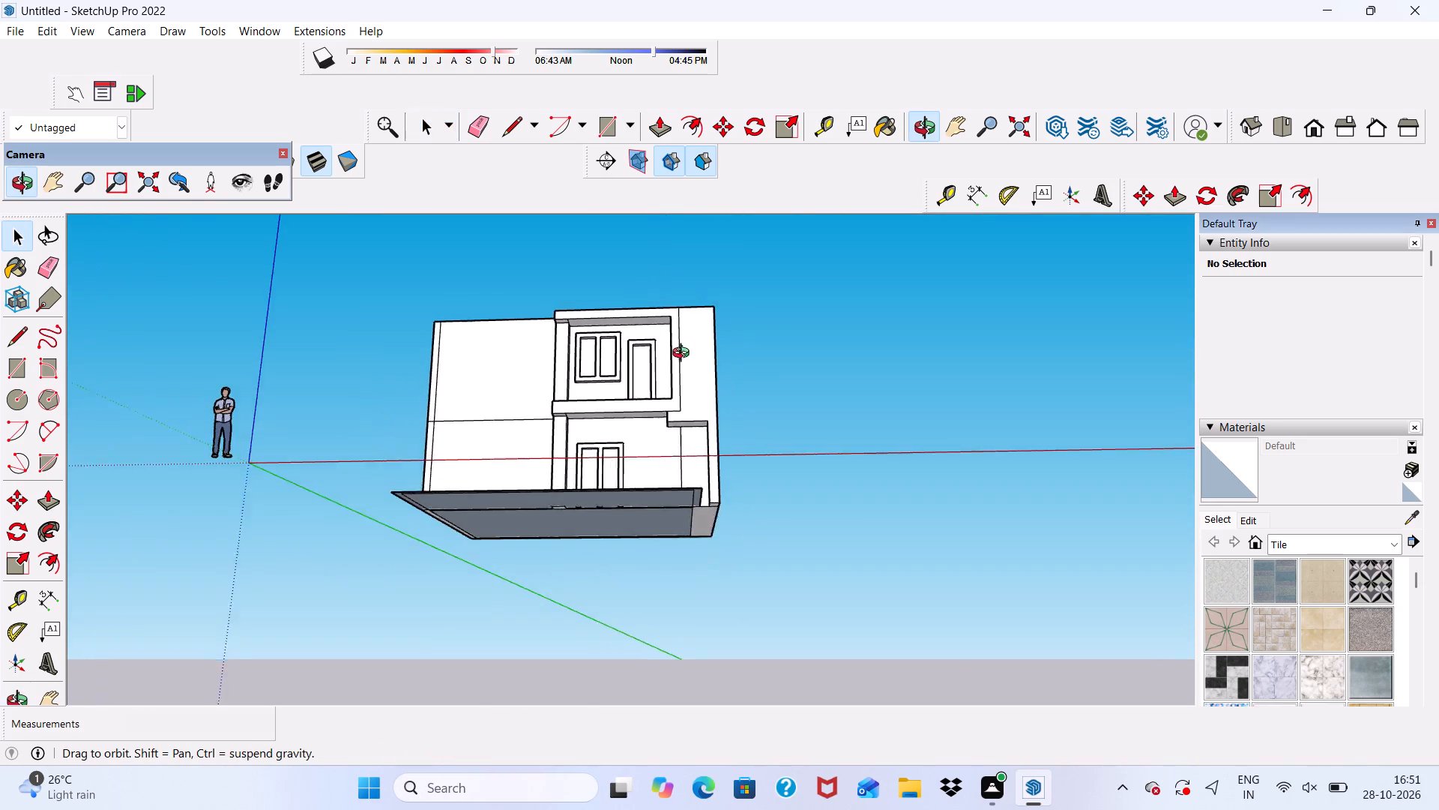
{"action": "middle_click_drag", "start_coordinate": [684, 355], "coordinate": [685, 388]}
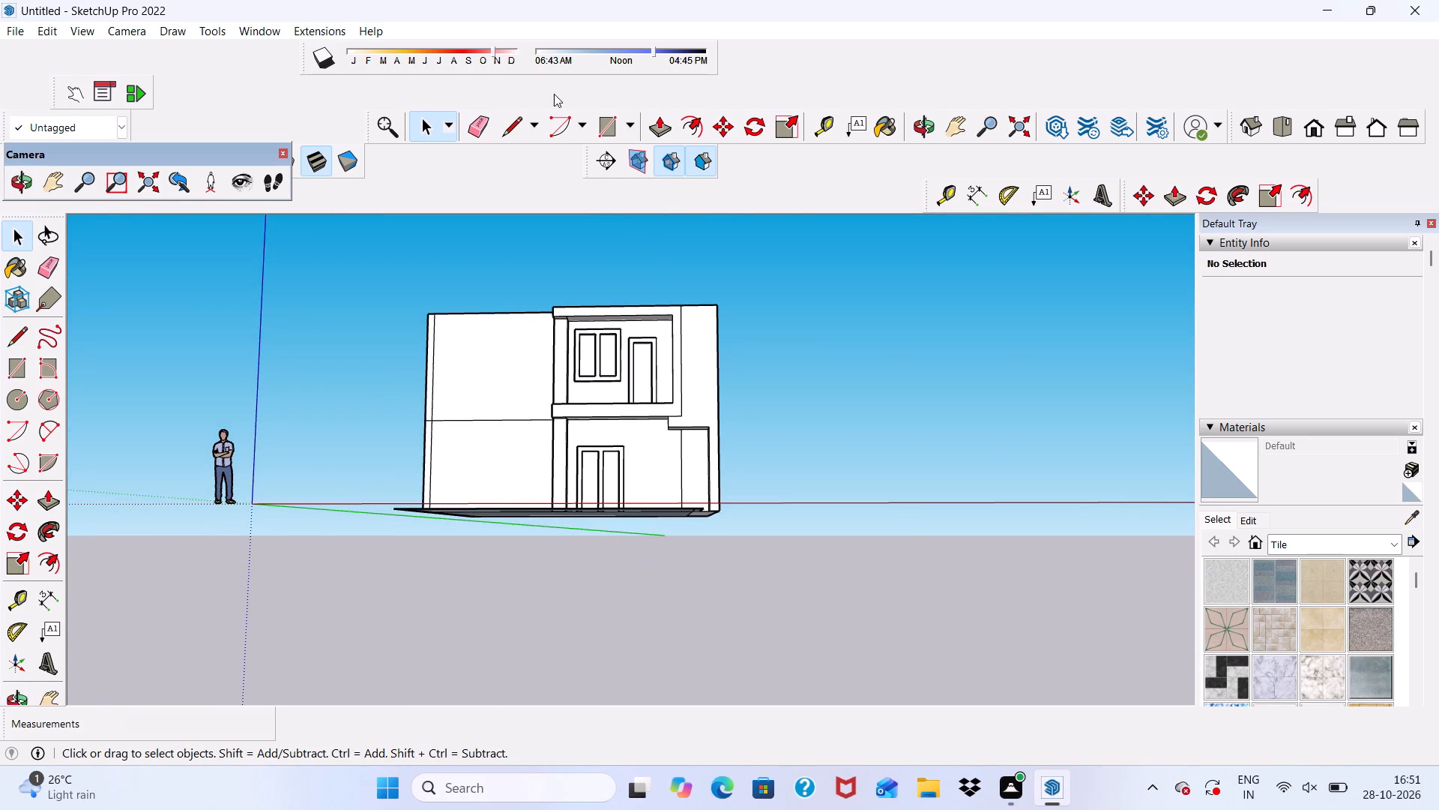
{"action": "left_click", "coordinate": [600, 127]}
{"action": "scroll", "coordinate": [715, 308], "scroll_direction": "up", "scroll_amount": 9}
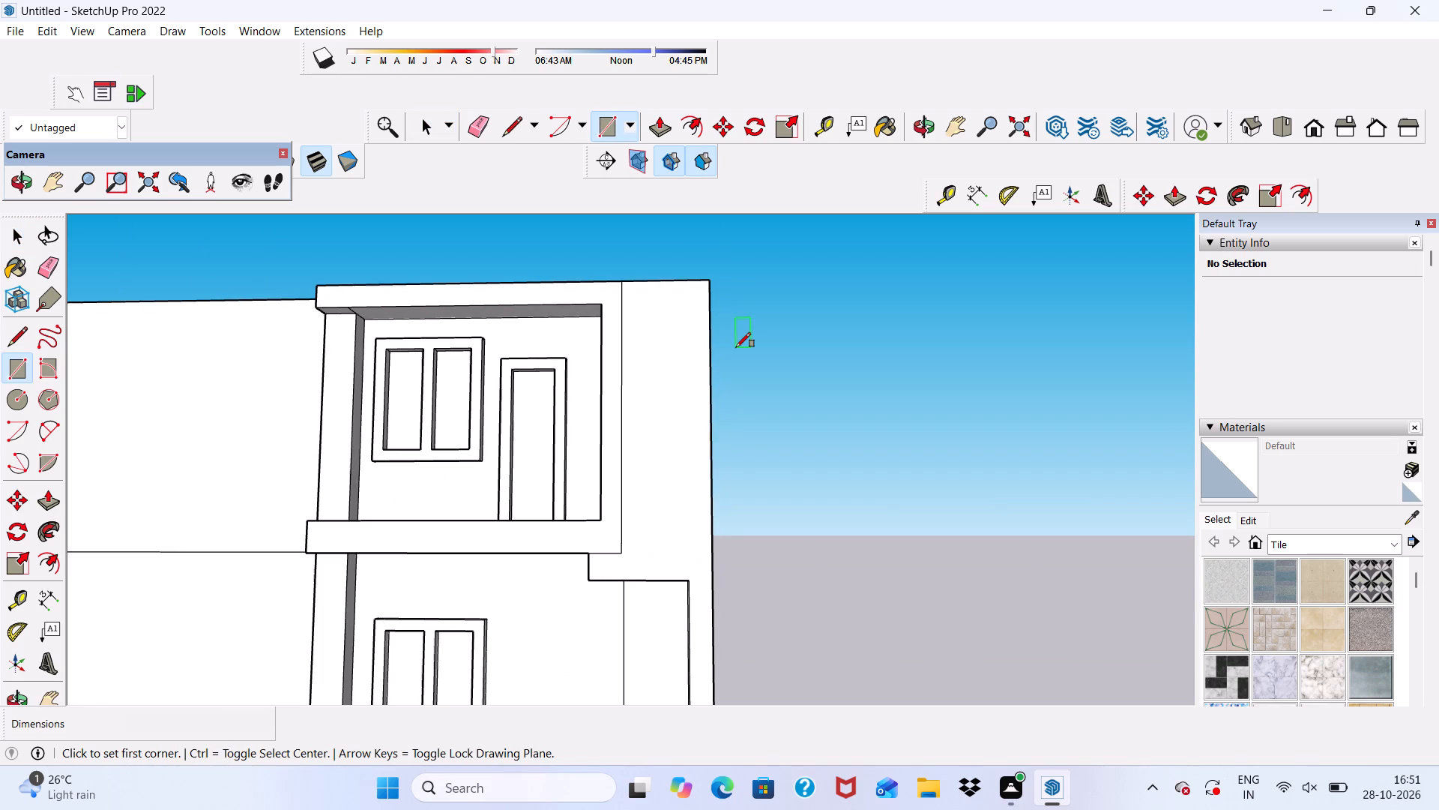
{"action": "scroll", "coordinate": [728, 318], "scroll_direction": "up", "scroll_amount": 5}
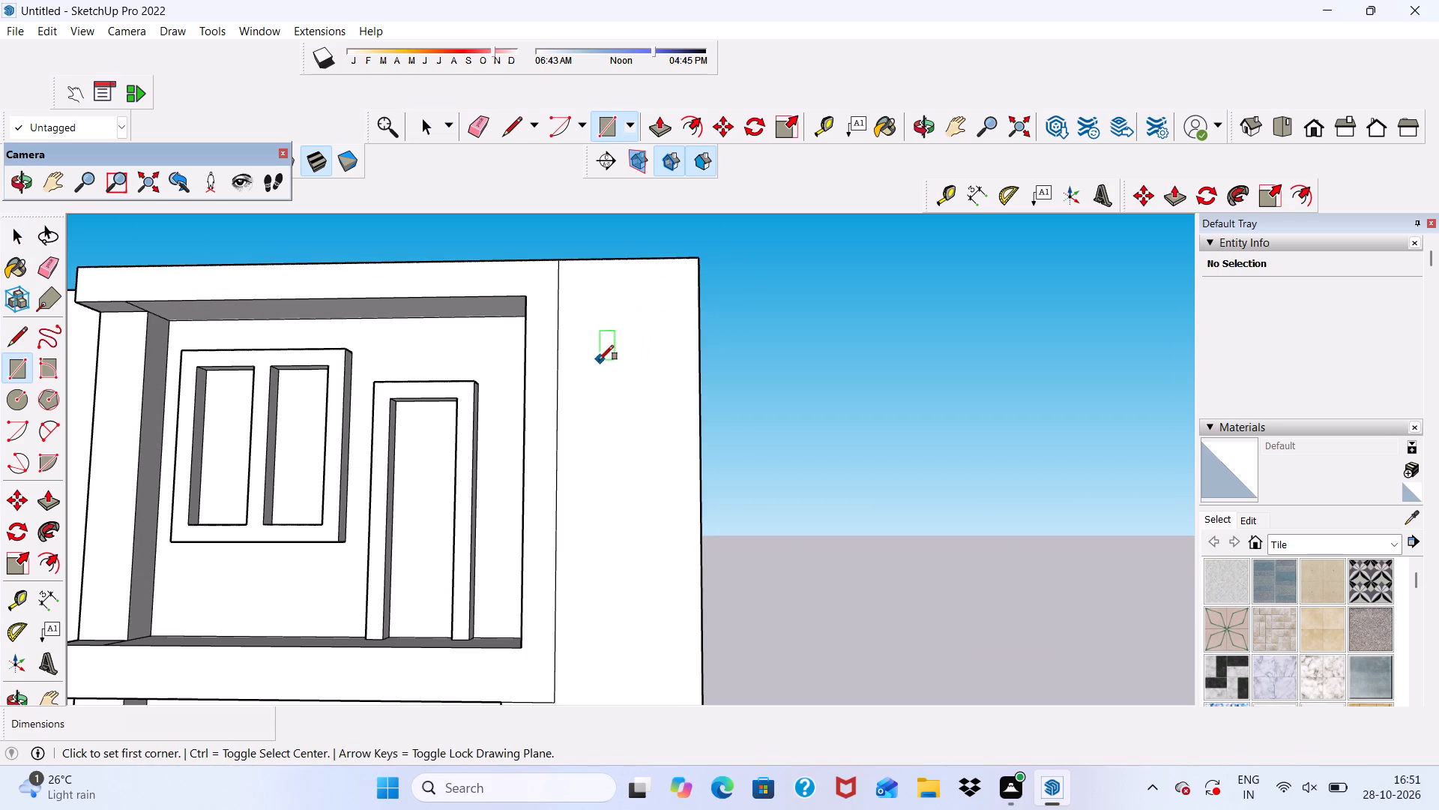
{"action": "left_click", "coordinate": [585, 332]}
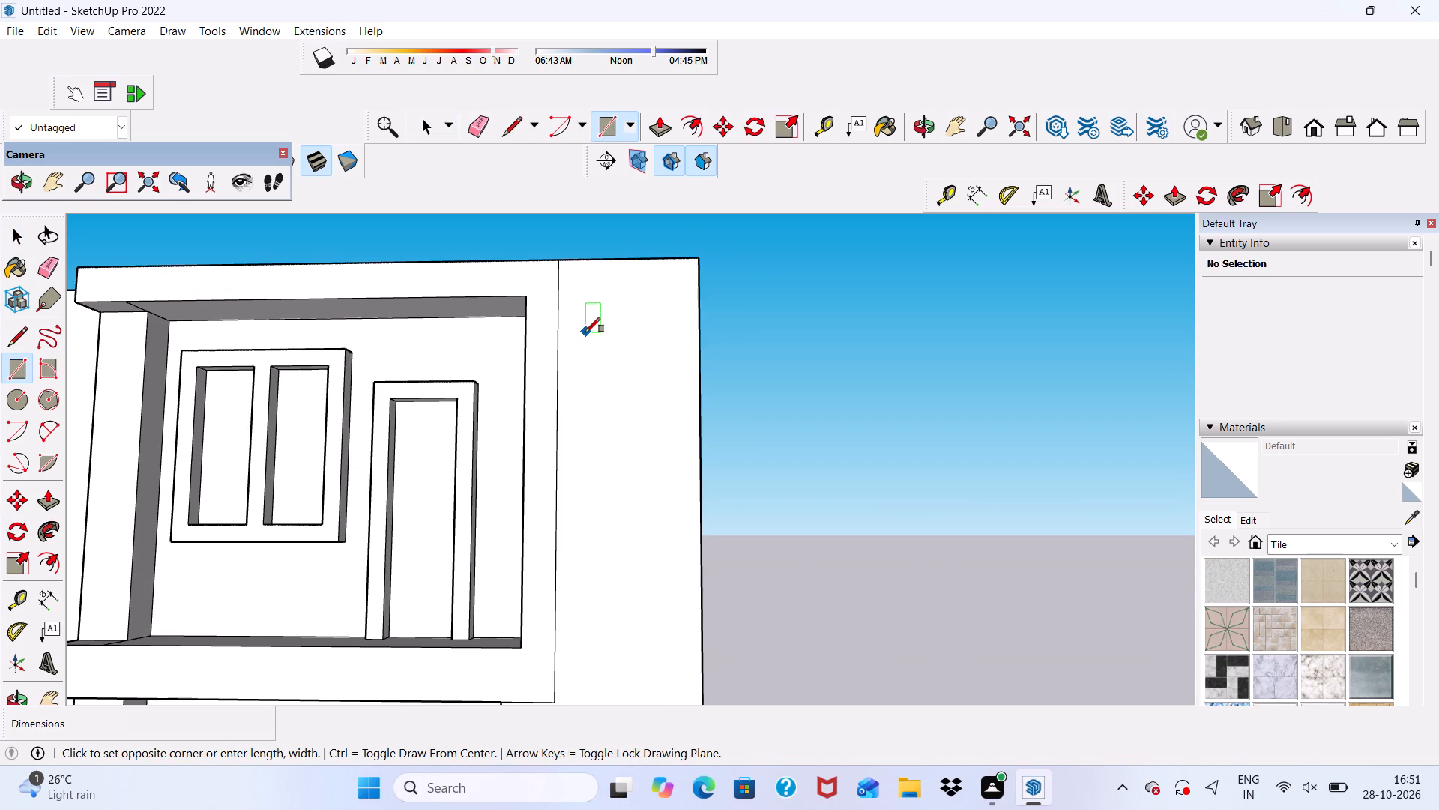
{"action": "scroll", "coordinate": [671, 438], "scroll_direction": "up", "scroll_amount": 1}
{"action": "scroll", "coordinate": [657, 313], "scroll_direction": "down", "scroll_amount": 6}
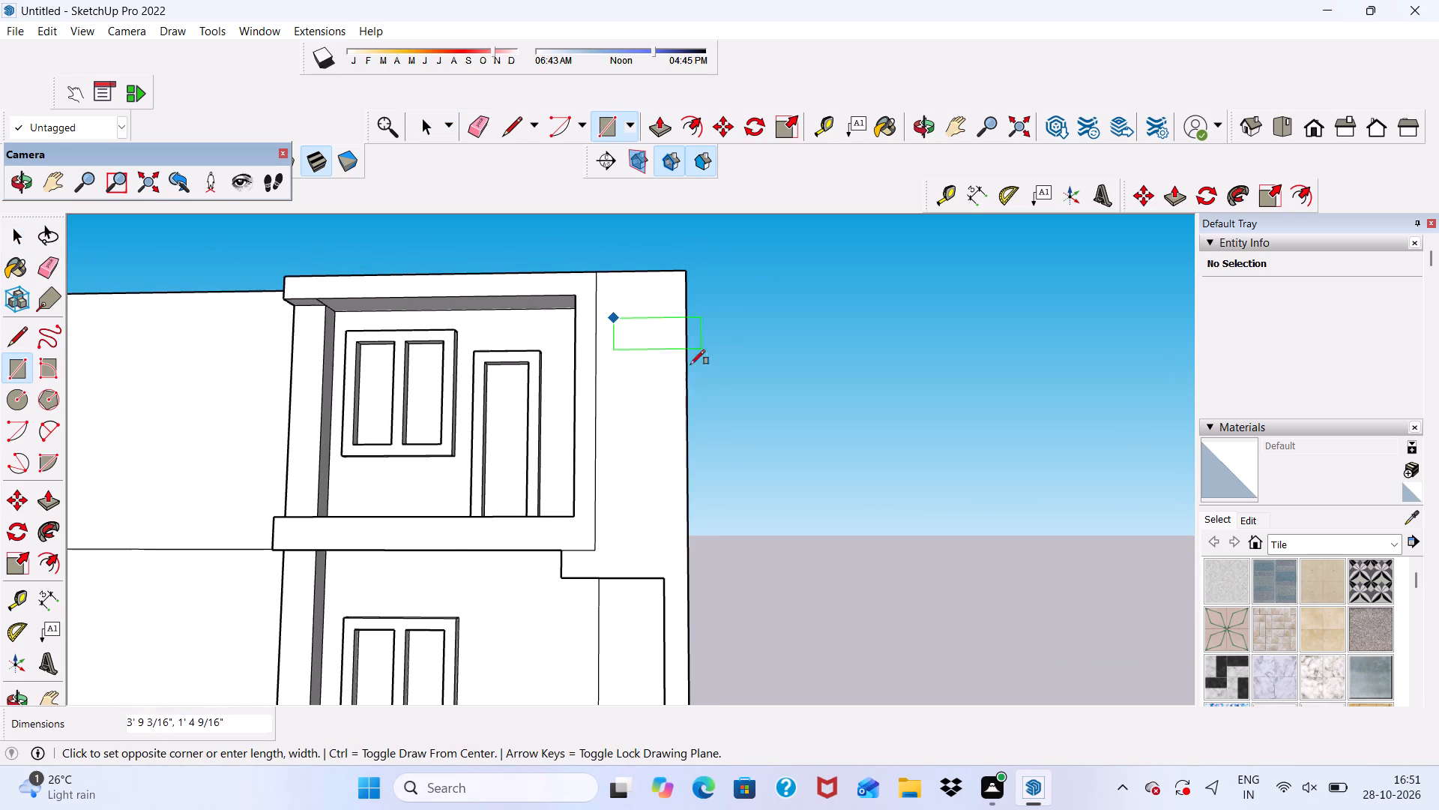
{"action": "scroll", "coordinate": [644, 529], "scroll_direction": "up", "scroll_amount": 6}
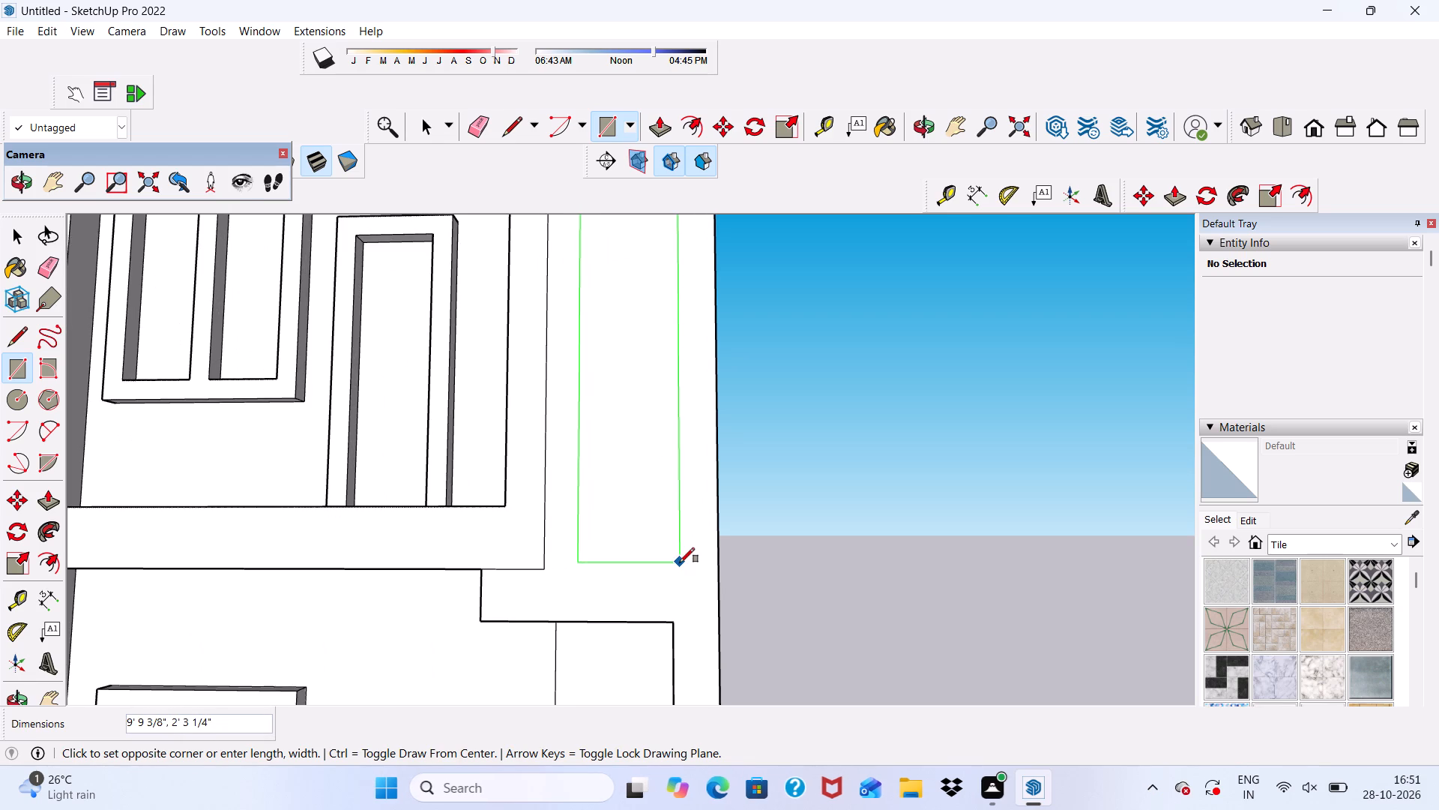
{"action": "left_click", "coordinate": [690, 511]}
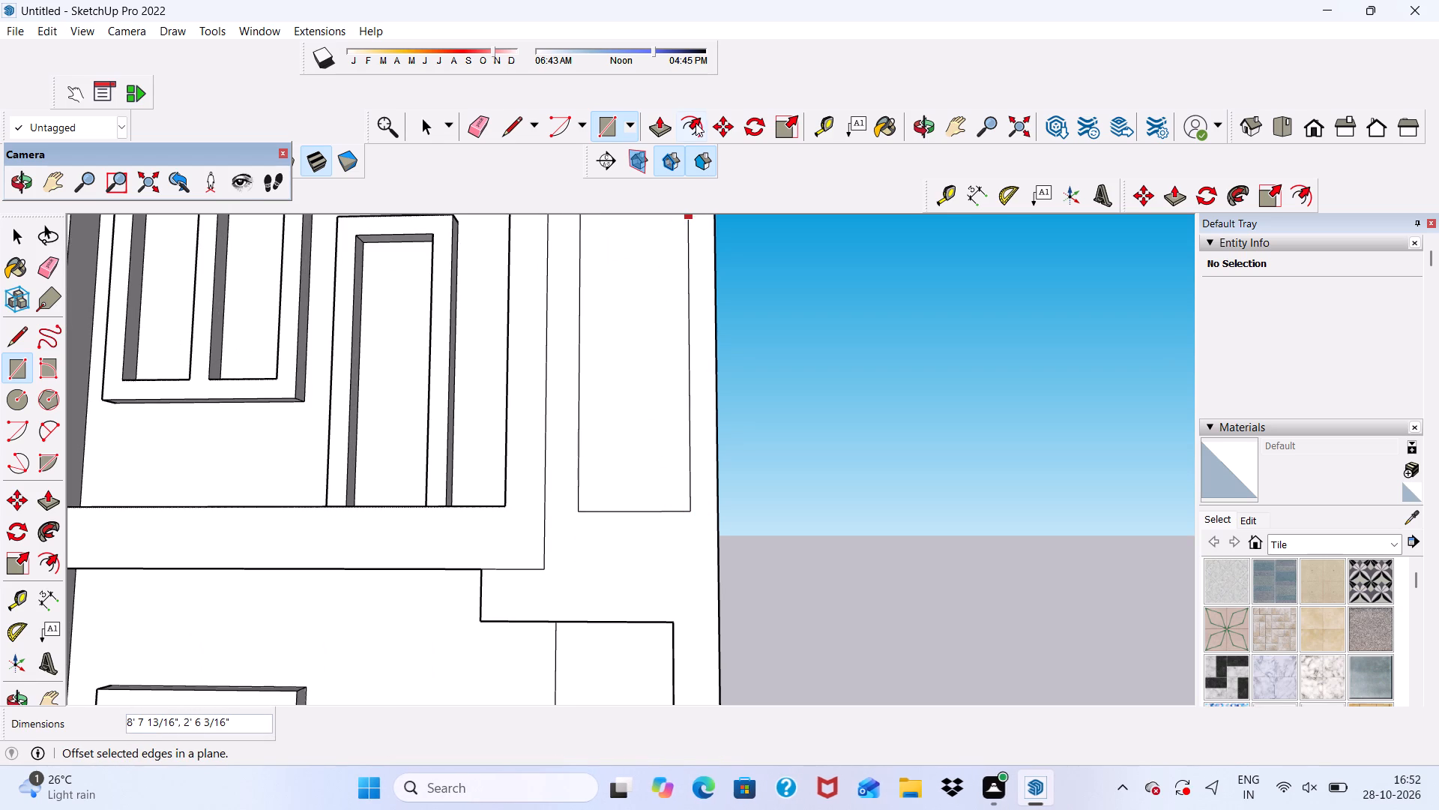
Offset the tall rectangle's outline inward about 5 1/4" to form a border.
{"action": "left_click", "coordinate": [696, 123]}
{"action": "left_click", "coordinate": [596, 374]}
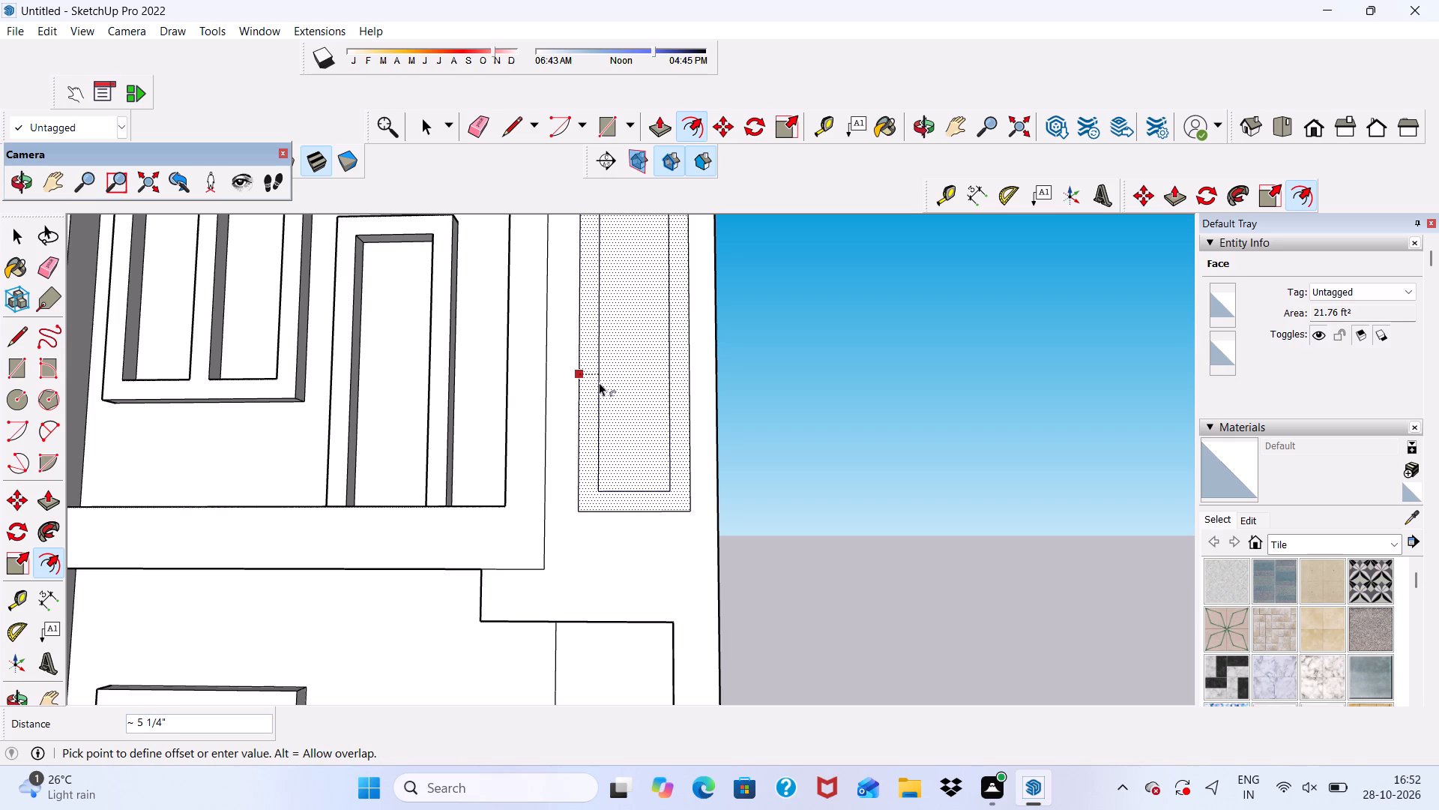
{"action": "left_click", "coordinate": [599, 382]}
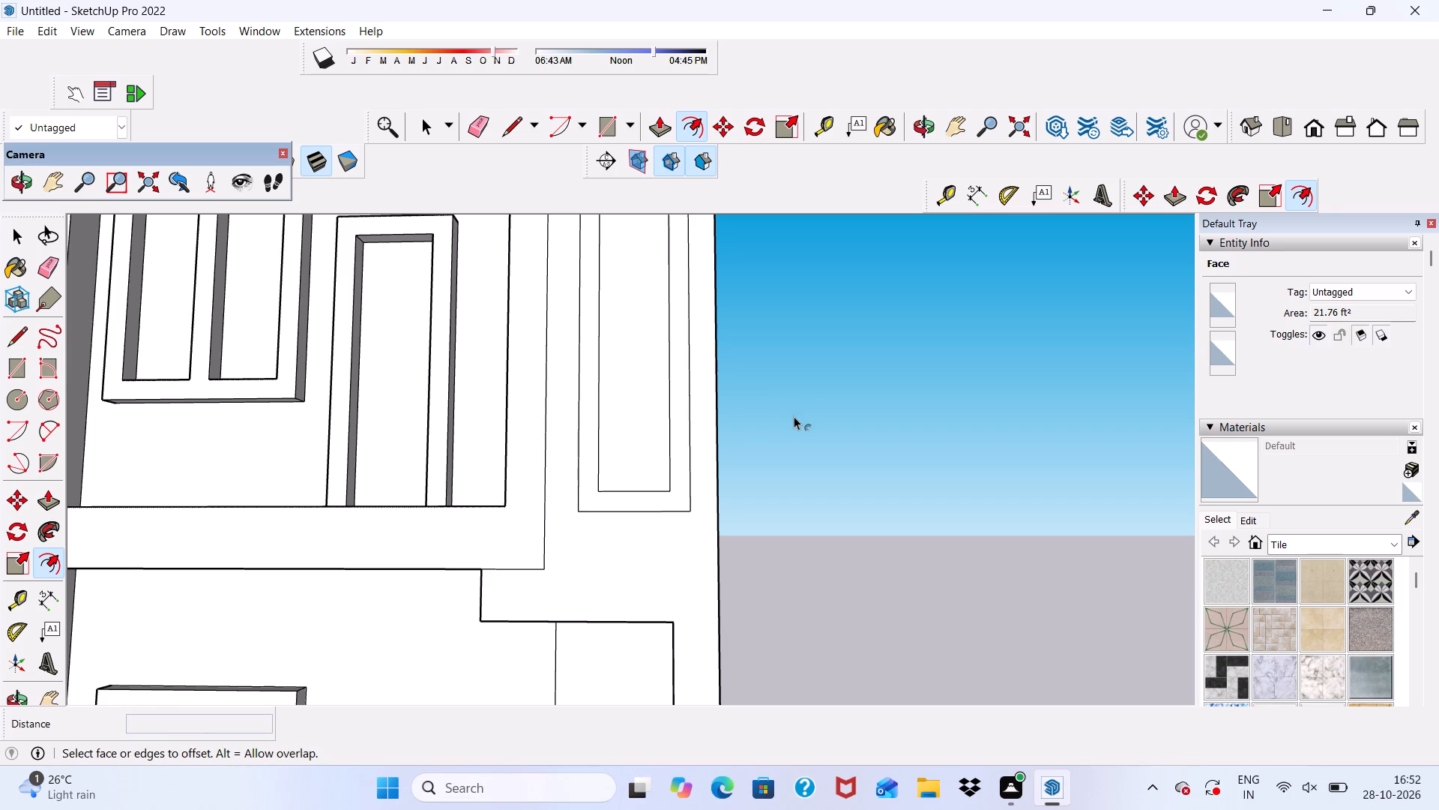
{"action": "key", "text": "space"}
Push/Pull the border around the tall rectangle outward 3" as a raised frame.
{"action": "scroll", "coordinate": [687, 420], "scroll_direction": "up", "scroll_amount": 5}
{"action": "scroll", "coordinate": [633, 464], "scroll_direction": "down", "scroll_amount": 1}
{"action": "scroll", "coordinate": [644, 508], "scroll_direction": "up", "scroll_amount": 2}
{"action": "left_click", "coordinate": [593, 545]}
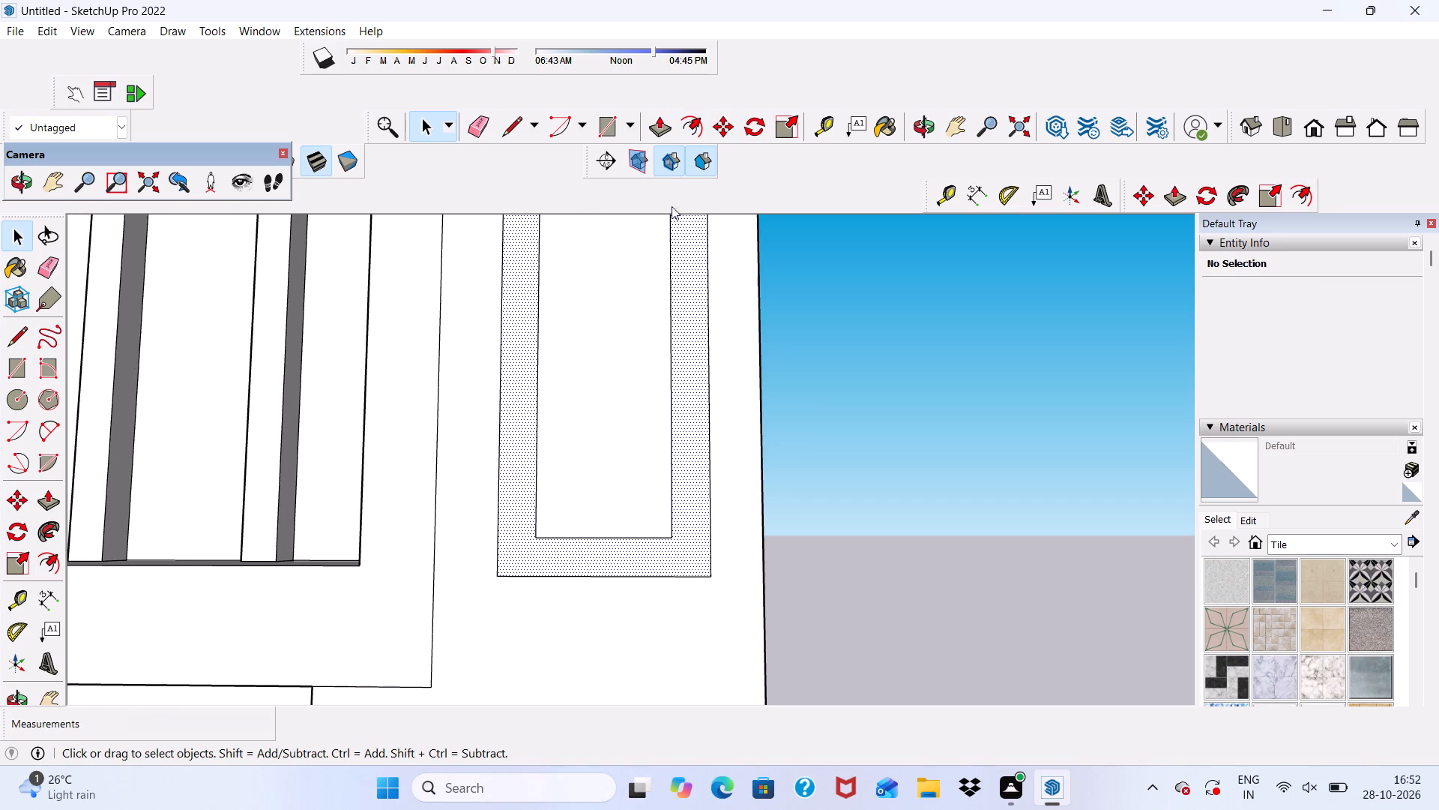
{"action": "left_click", "coordinate": [657, 116]}
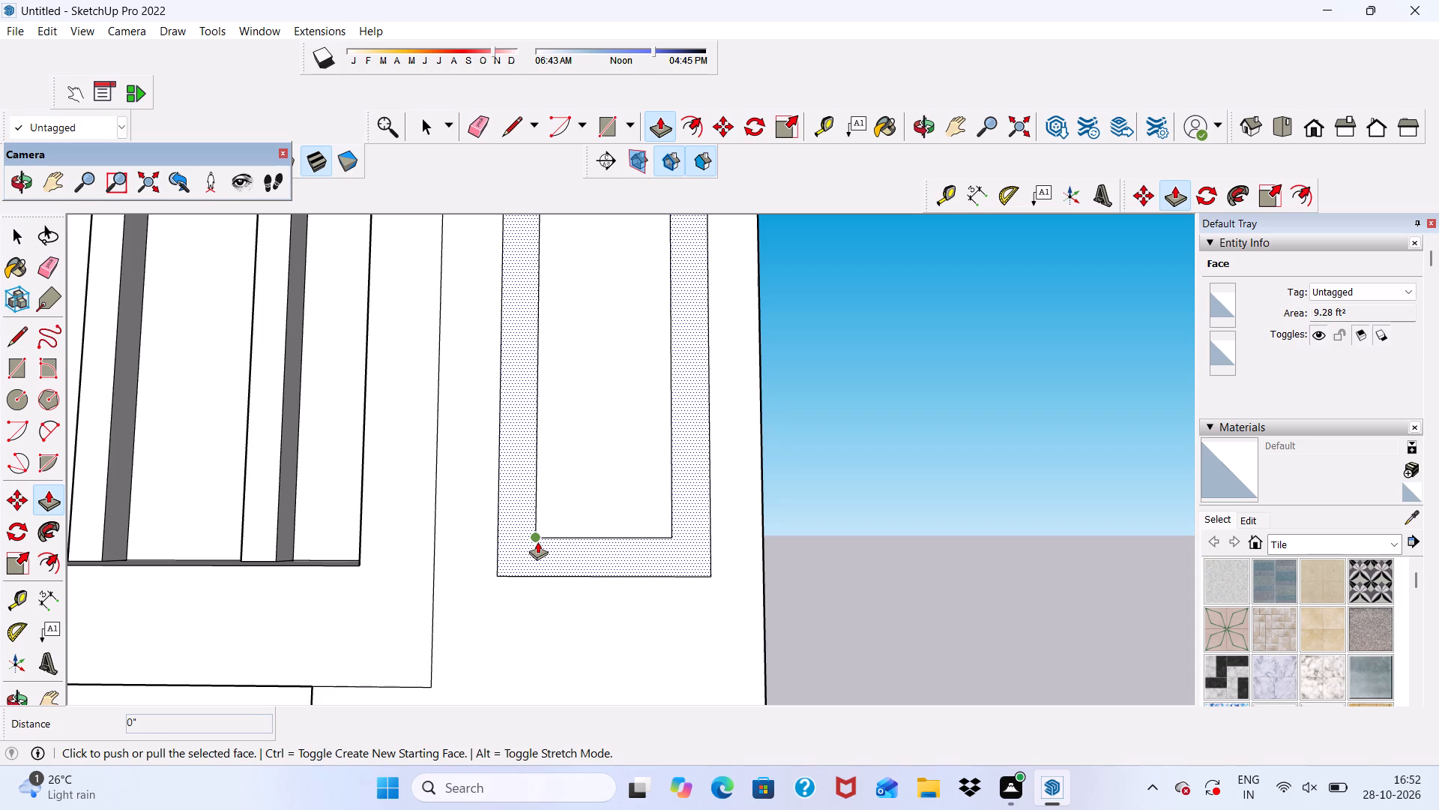
{"action": "left_click", "coordinate": [537, 541]}
{"action": "left_click", "coordinate": [532, 550]}
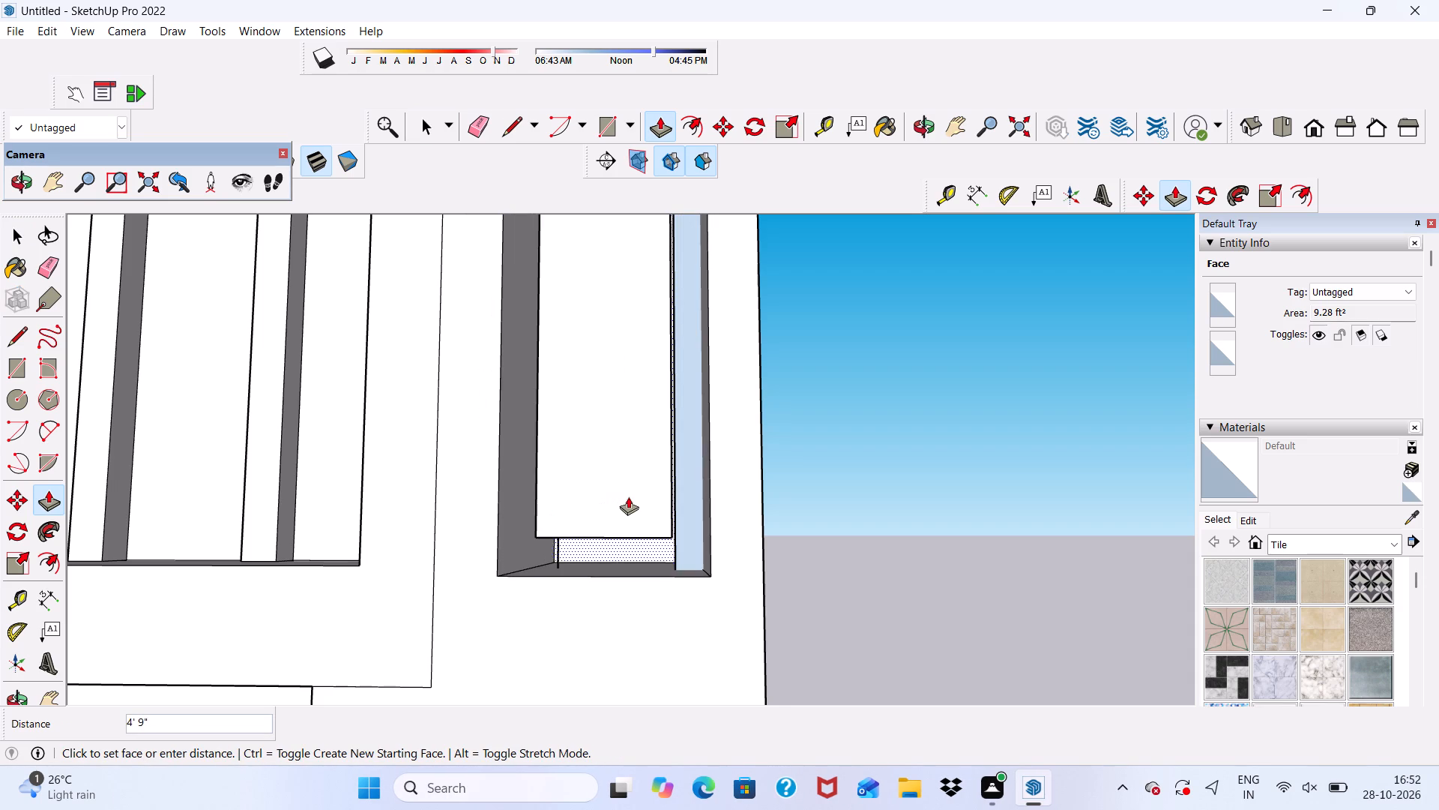
{"action": "key", "text": "3"}
{"action": "key", "text": "shift+quotedbl"}
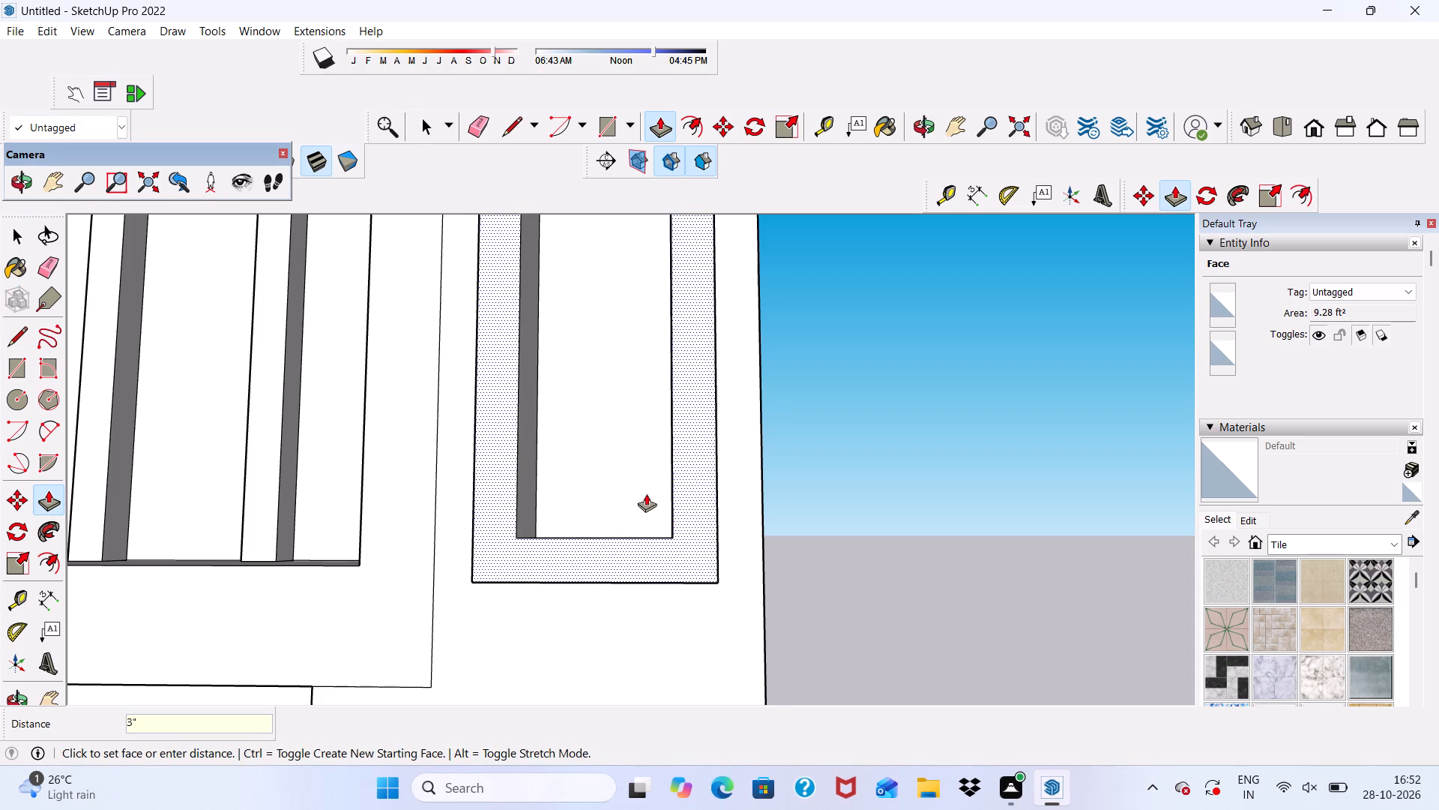
{"action": "key", "text": "Return"}
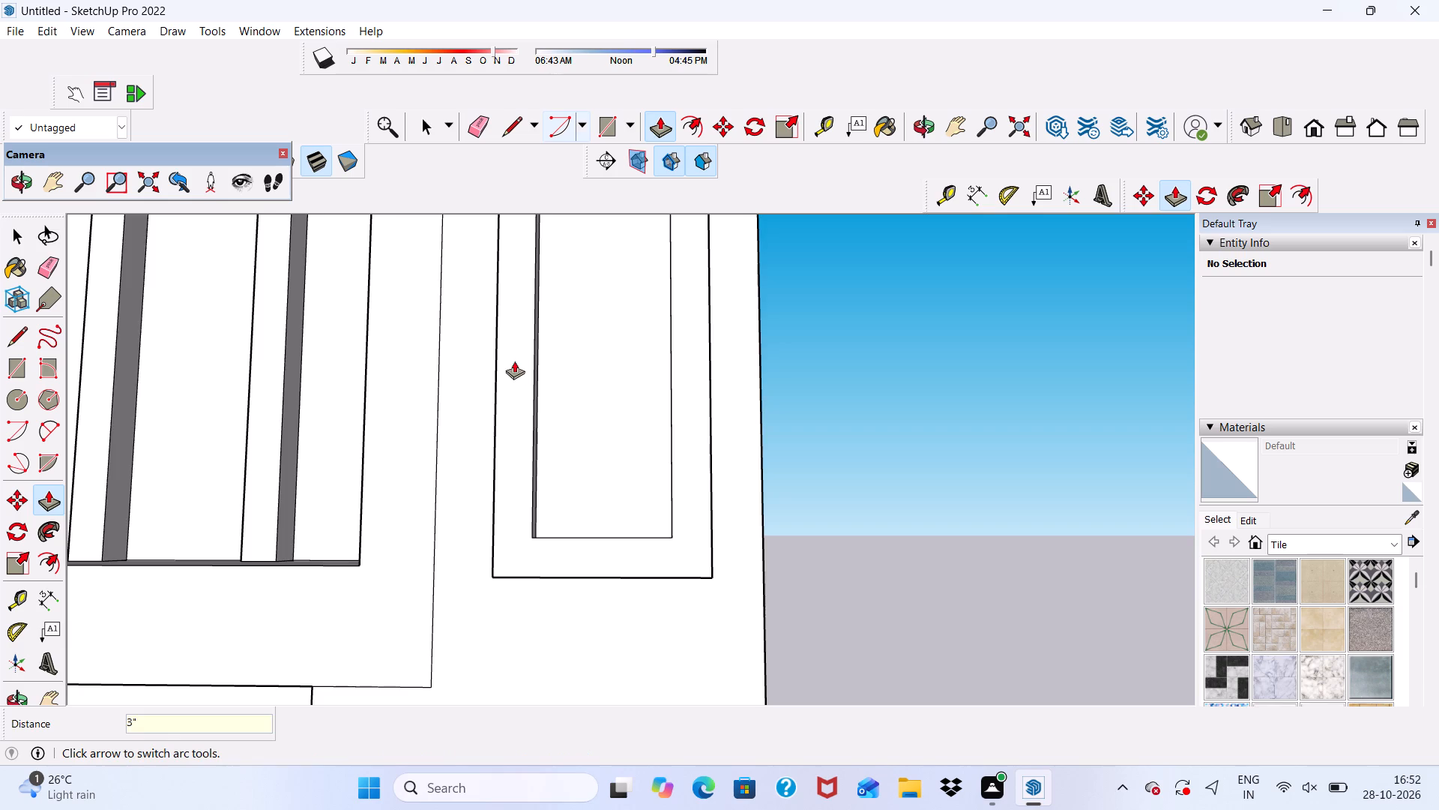
{"action": "key", "text": "space"}
Examine the raised frame on the corner front from below and close up.
{"action": "scroll", "coordinate": [525, 370], "scroll_direction": "down", "scroll_amount": 4}
{"action": "middle_click_drag", "start_coordinate": [594, 424], "coordinate": [585, 196]}
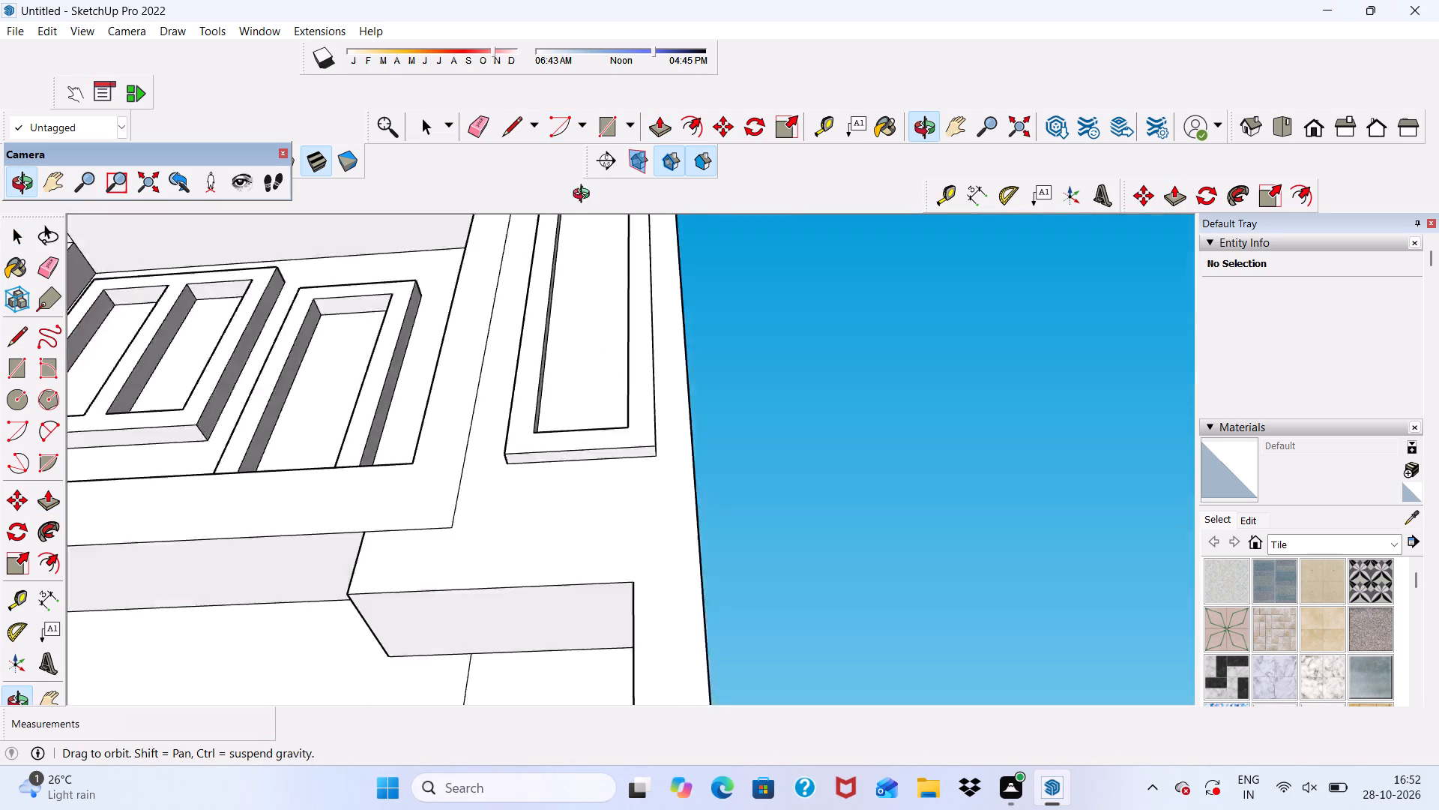
{"action": "middle_click_drag", "start_coordinate": [585, 196], "coordinate": [582, 362]}
{"action": "scroll", "coordinate": [574, 321], "scroll_direction": "down", "scroll_amount": 3}
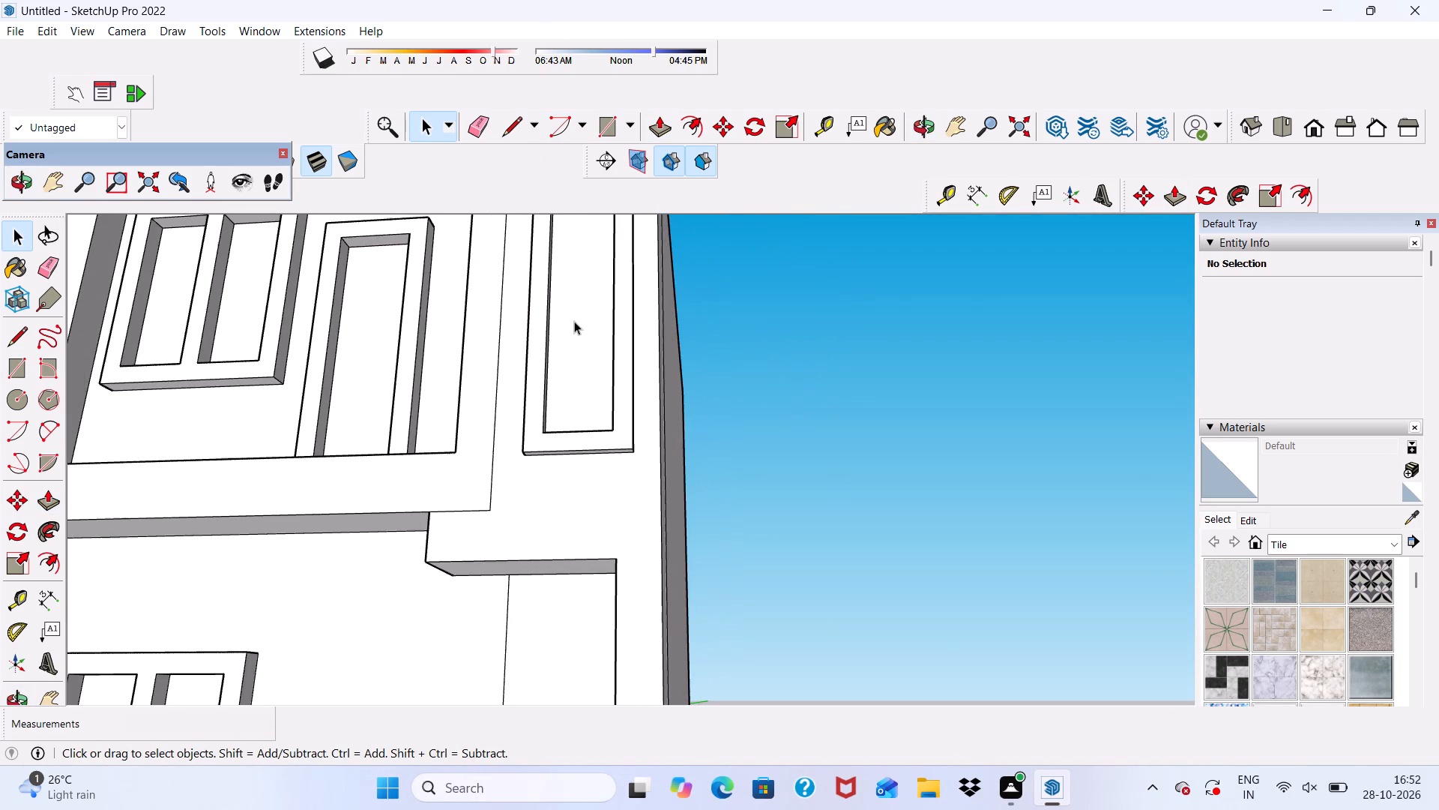
{"action": "scroll", "coordinate": [548, 325], "scroll_direction": "up", "scroll_amount": 1}
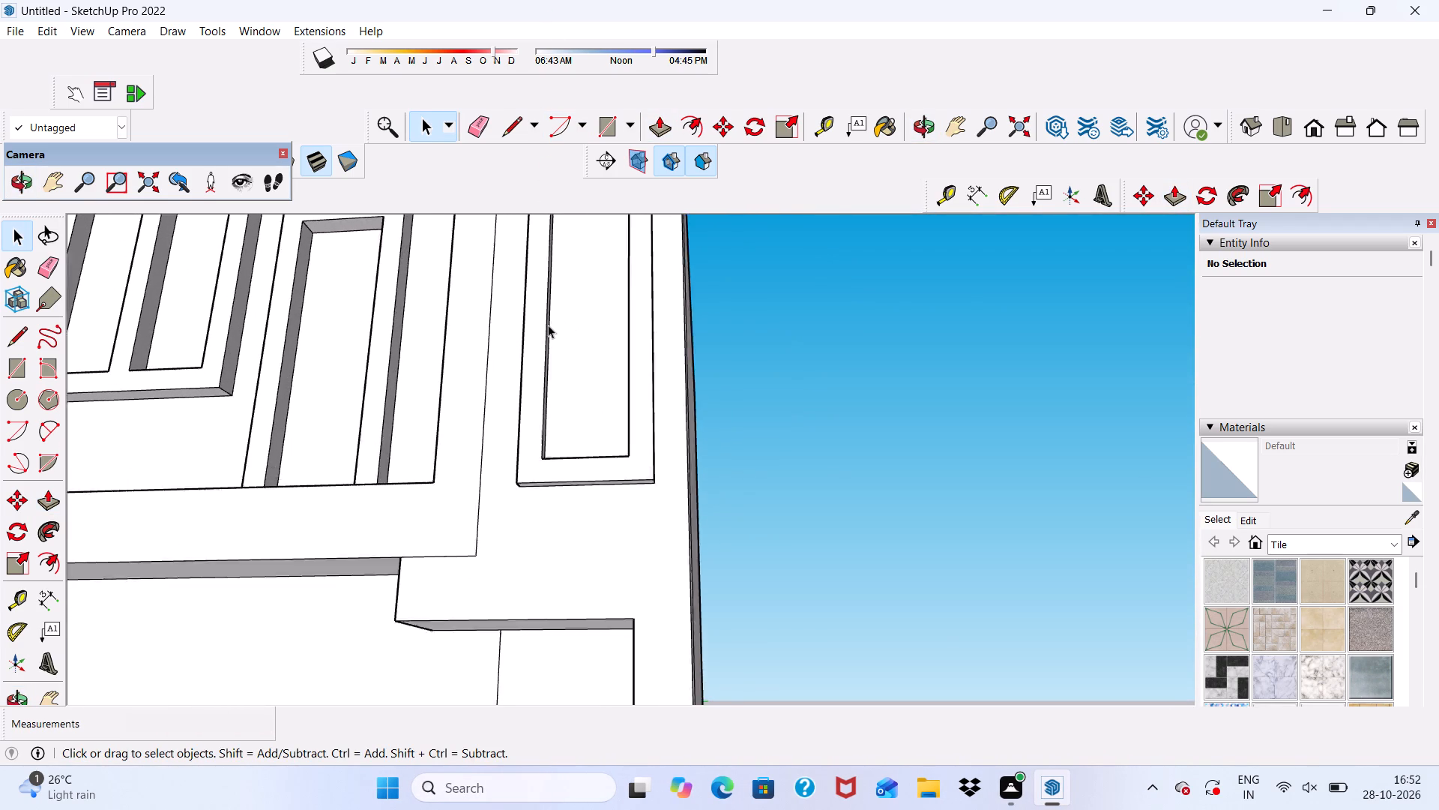
{"action": "scroll", "coordinate": [548, 325], "scroll_direction": "up", "scroll_amount": 5}
{"action": "scroll", "coordinate": [540, 324], "scroll_direction": "down", "scroll_amount": 1}
{"action": "scroll", "coordinate": [538, 323], "scroll_direction": "up", "scroll_amount": 6}
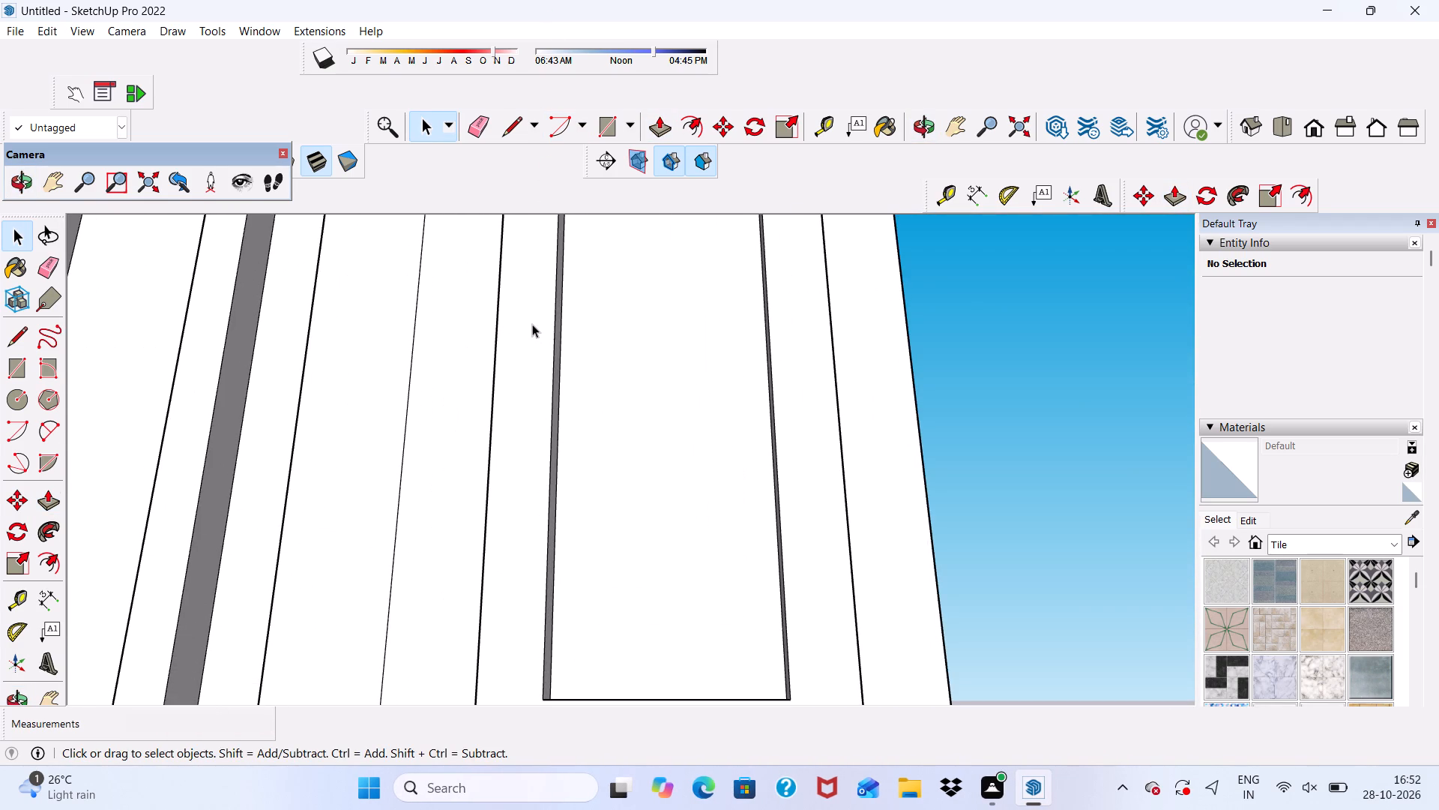
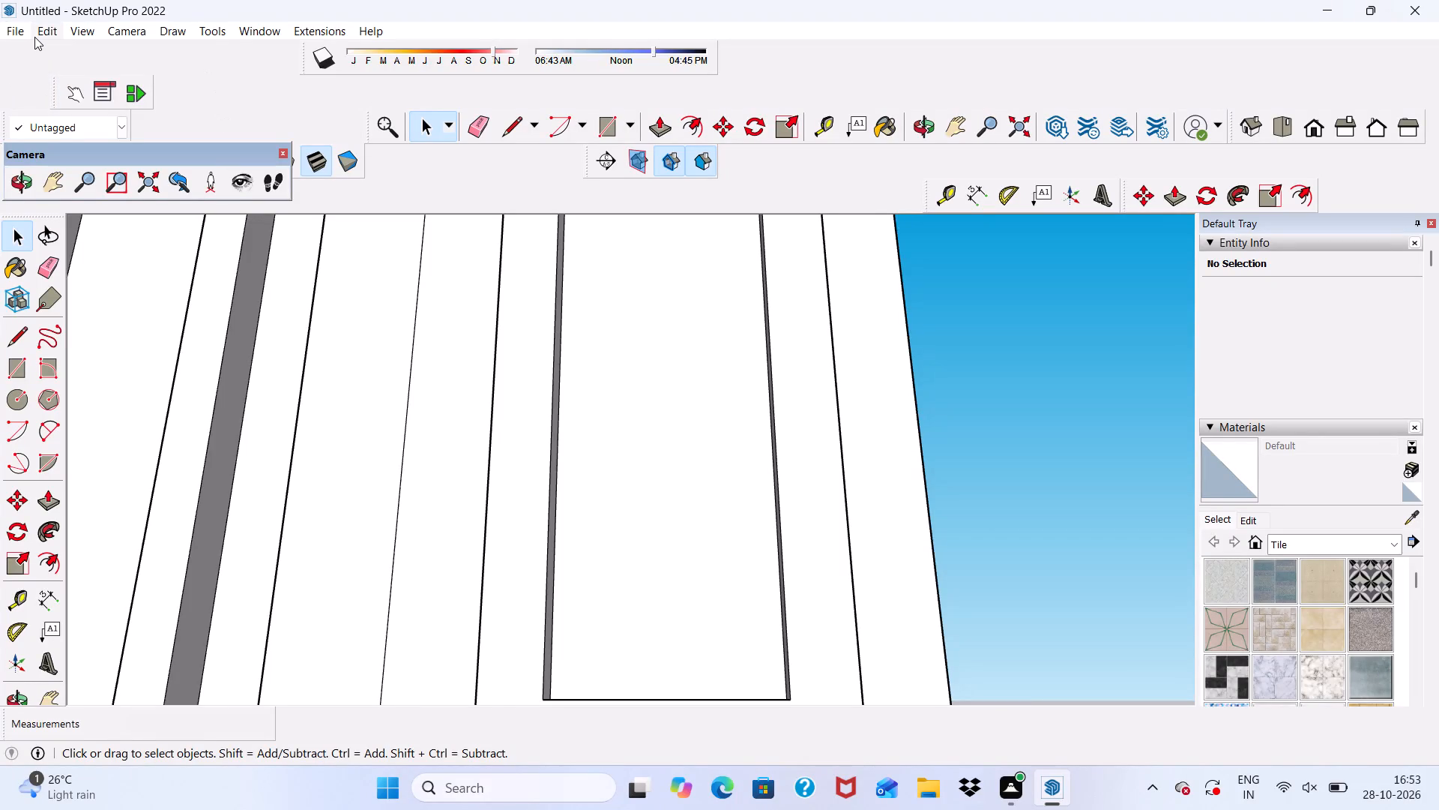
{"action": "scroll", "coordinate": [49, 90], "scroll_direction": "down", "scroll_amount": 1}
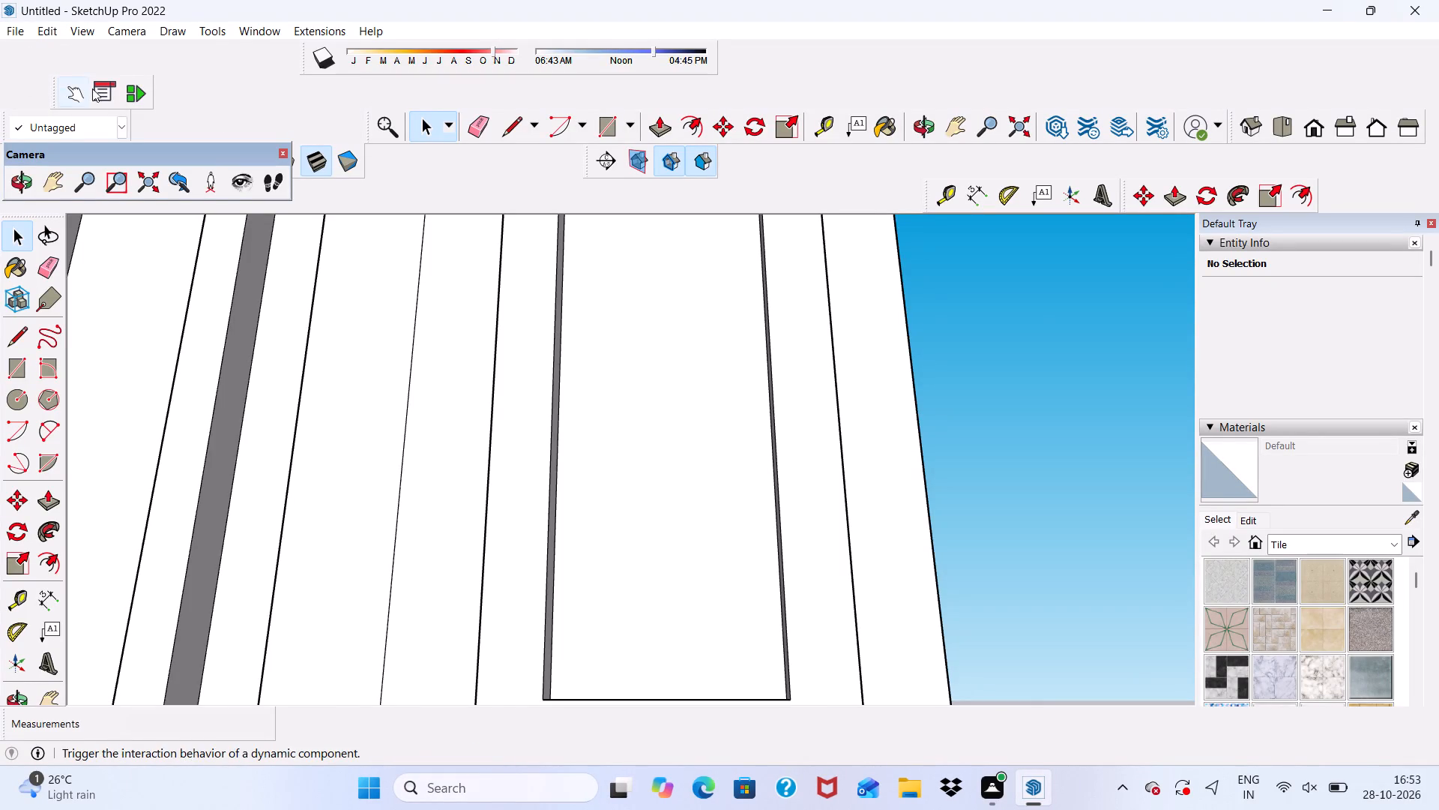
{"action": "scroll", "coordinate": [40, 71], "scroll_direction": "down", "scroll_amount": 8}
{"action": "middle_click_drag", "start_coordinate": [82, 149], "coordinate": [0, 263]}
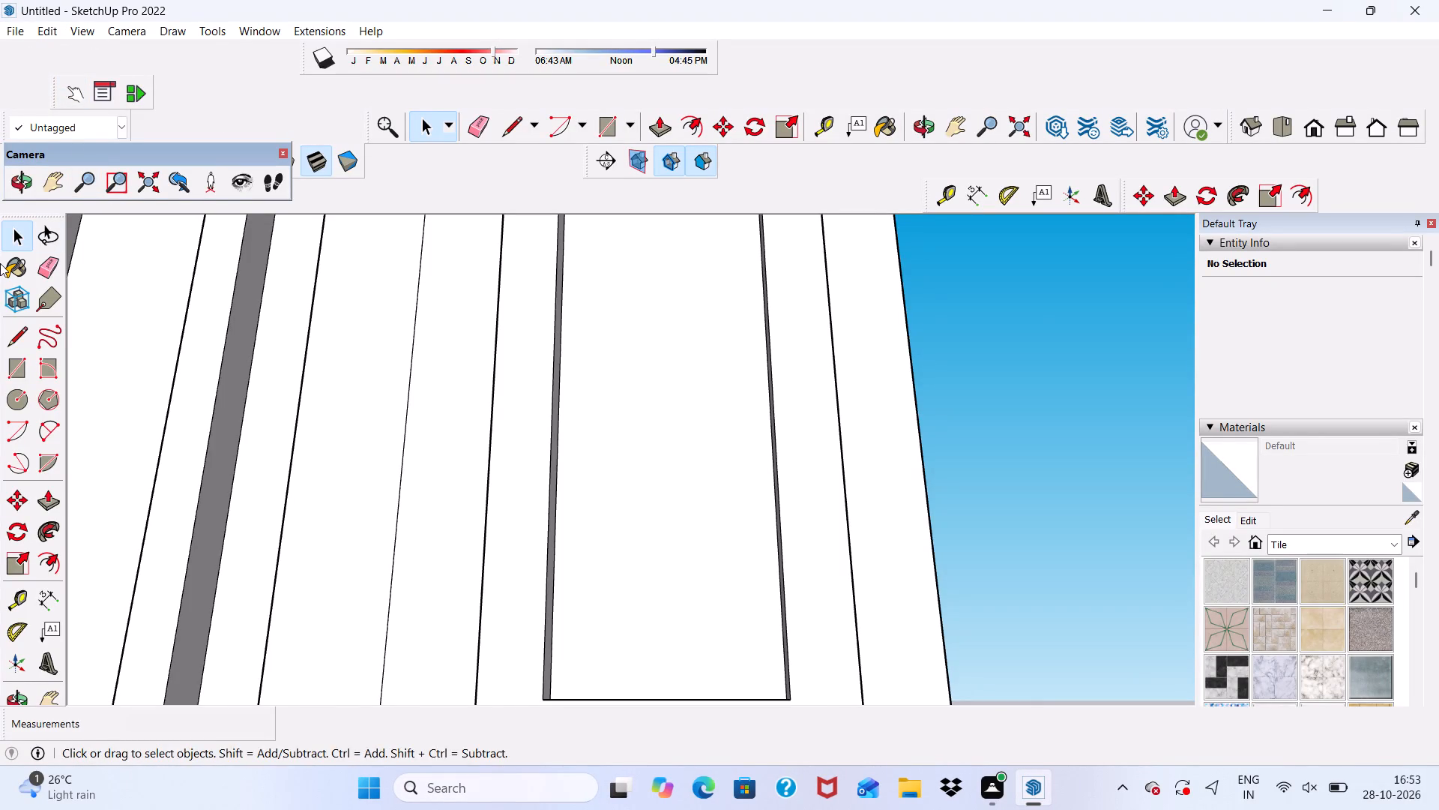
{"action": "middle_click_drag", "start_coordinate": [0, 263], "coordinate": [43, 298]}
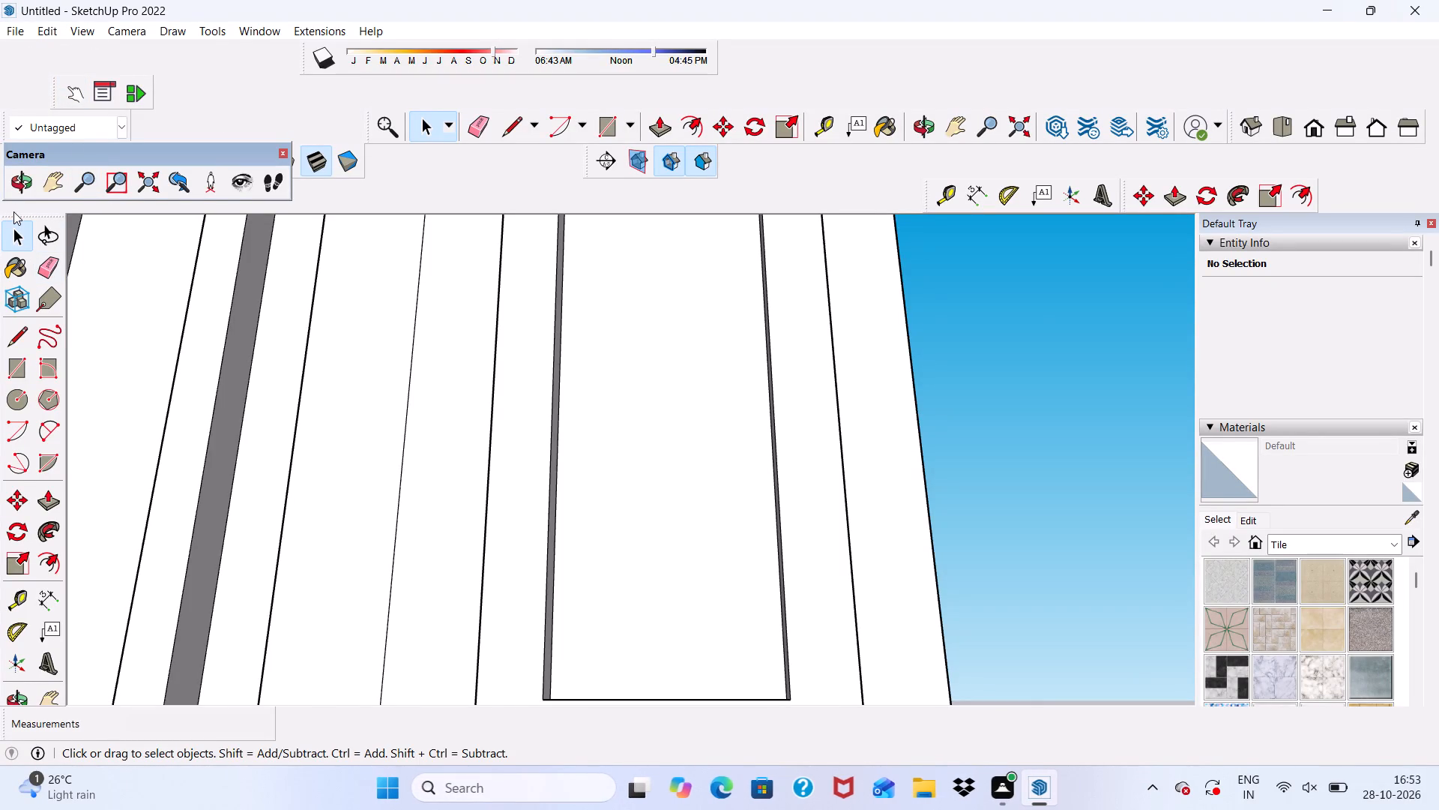
Draw a line across the roof face joining the inner corners of the front projection and the corner block, closing the notch above the merged front.
{"action": "scroll", "coordinate": [13, 211], "scroll_direction": "up", "scroll_amount": 4}
{"action": "scroll", "coordinate": [8, 211], "scroll_direction": "down", "scroll_amount": 4}
{"action": "scroll", "coordinate": [12, 312], "scroll_direction": "down", "scroll_amount": 2}
{"action": "scroll", "coordinate": [449, 565], "scroll_direction": "down", "scroll_amount": 13}
{"action": "middle_click_drag", "start_coordinate": [637, 464], "coordinate": [529, 727]}
{"action": "scroll", "coordinate": [573, 502], "scroll_direction": "up", "scroll_amount": 1}
{"action": "scroll", "coordinate": [551, 449], "scroll_direction": "down", "scroll_amount": 10}
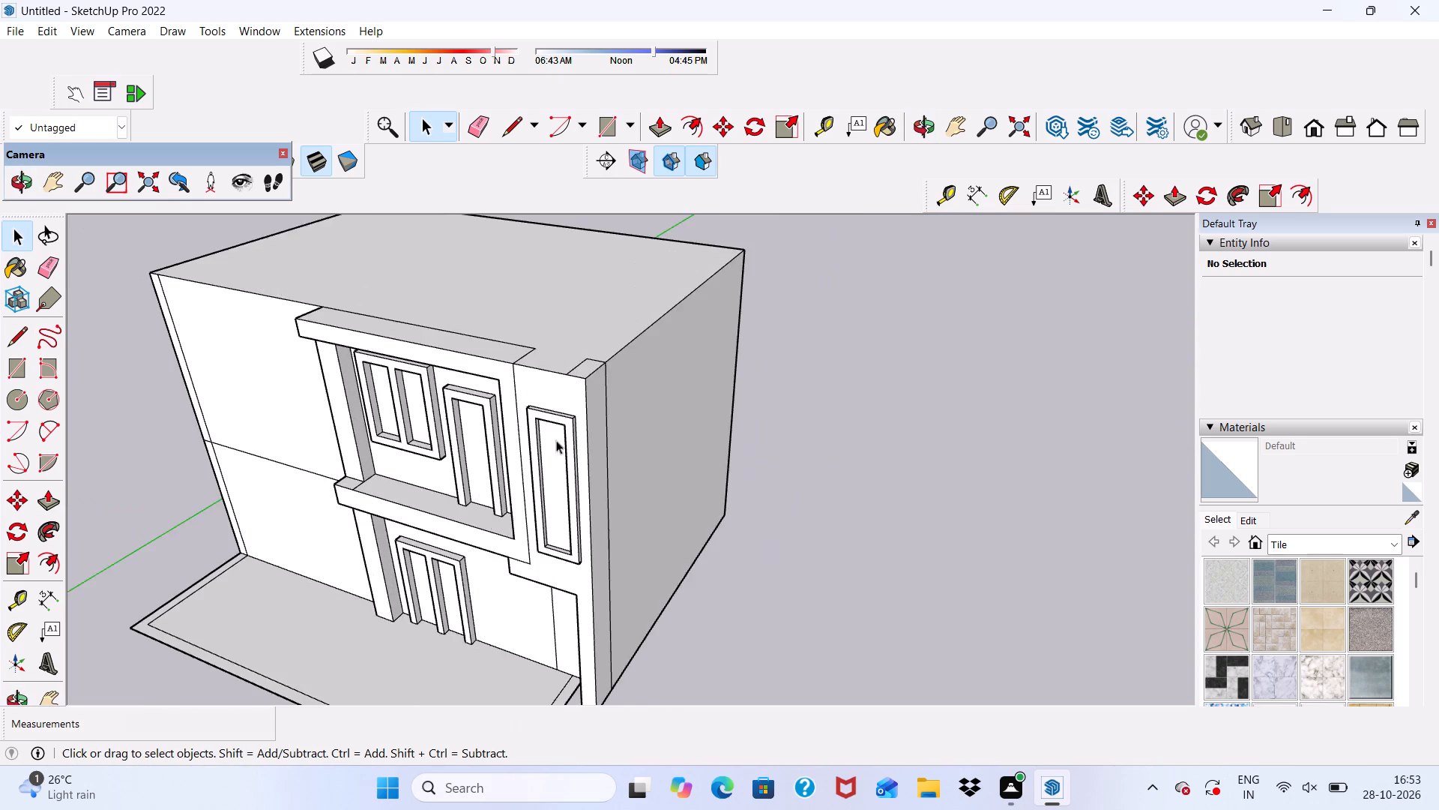
{"action": "scroll", "coordinate": [510, 355], "scroll_direction": "up", "scroll_amount": 9}
{"action": "left_click", "coordinate": [517, 353]}
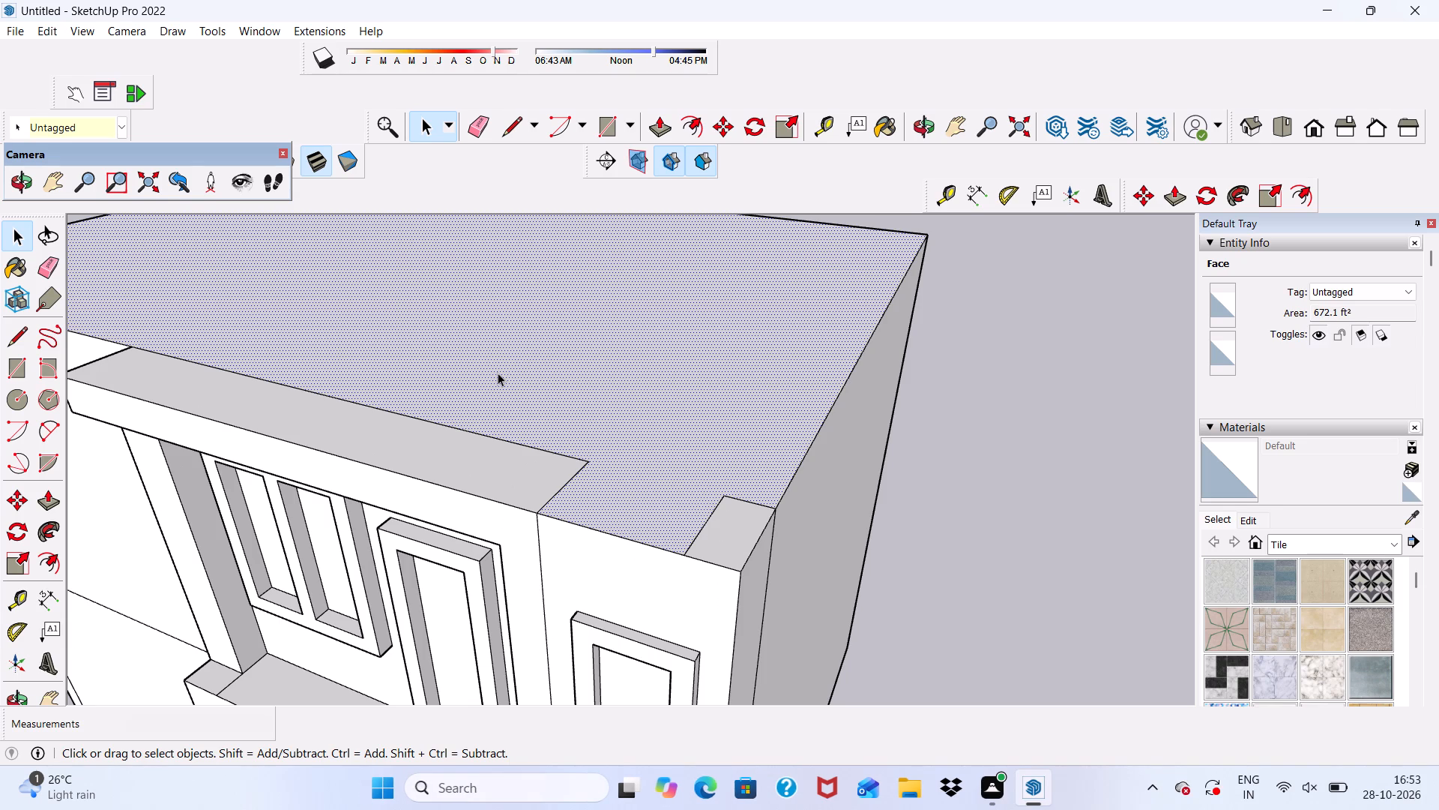
{"action": "scroll", "coordinate": [513, 363], "scroll_direction": "down", "scroll_amount": 4}
{"action": "middle_click_drag", "start_coordinate": [540, 395], "coordinate": [361, 401]}
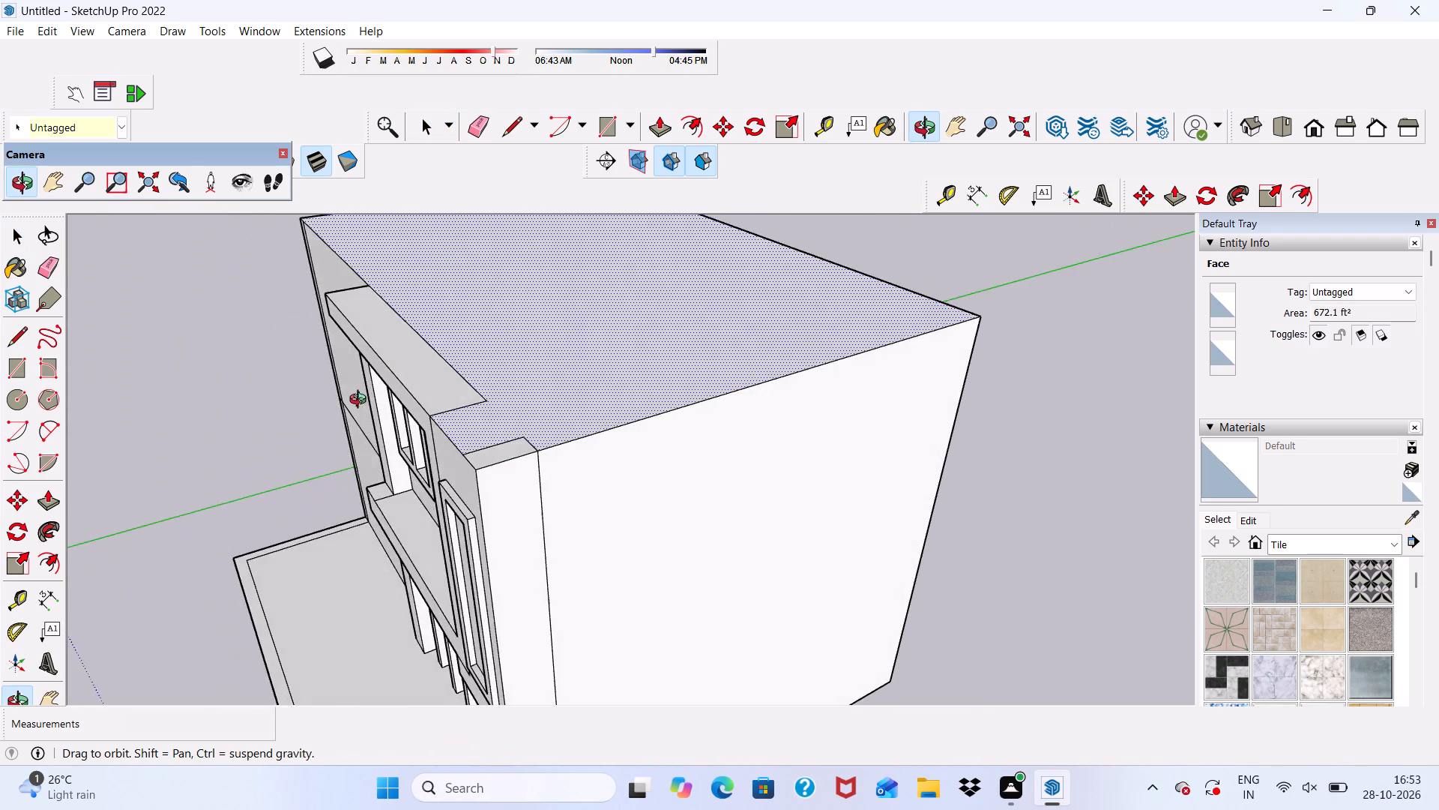
{"action": "middle_click_drag", "start_coordinate": [361, 401], "coordinate": [456, 433]}
{"action": "scroll", "coordinate": [453, 427], "scroll_direction": "up", "scroll_amount": 5}
{"action": "scroll", "coordinate": [446, 410], "scroll_direction": "down", "scroll_amount": 7}
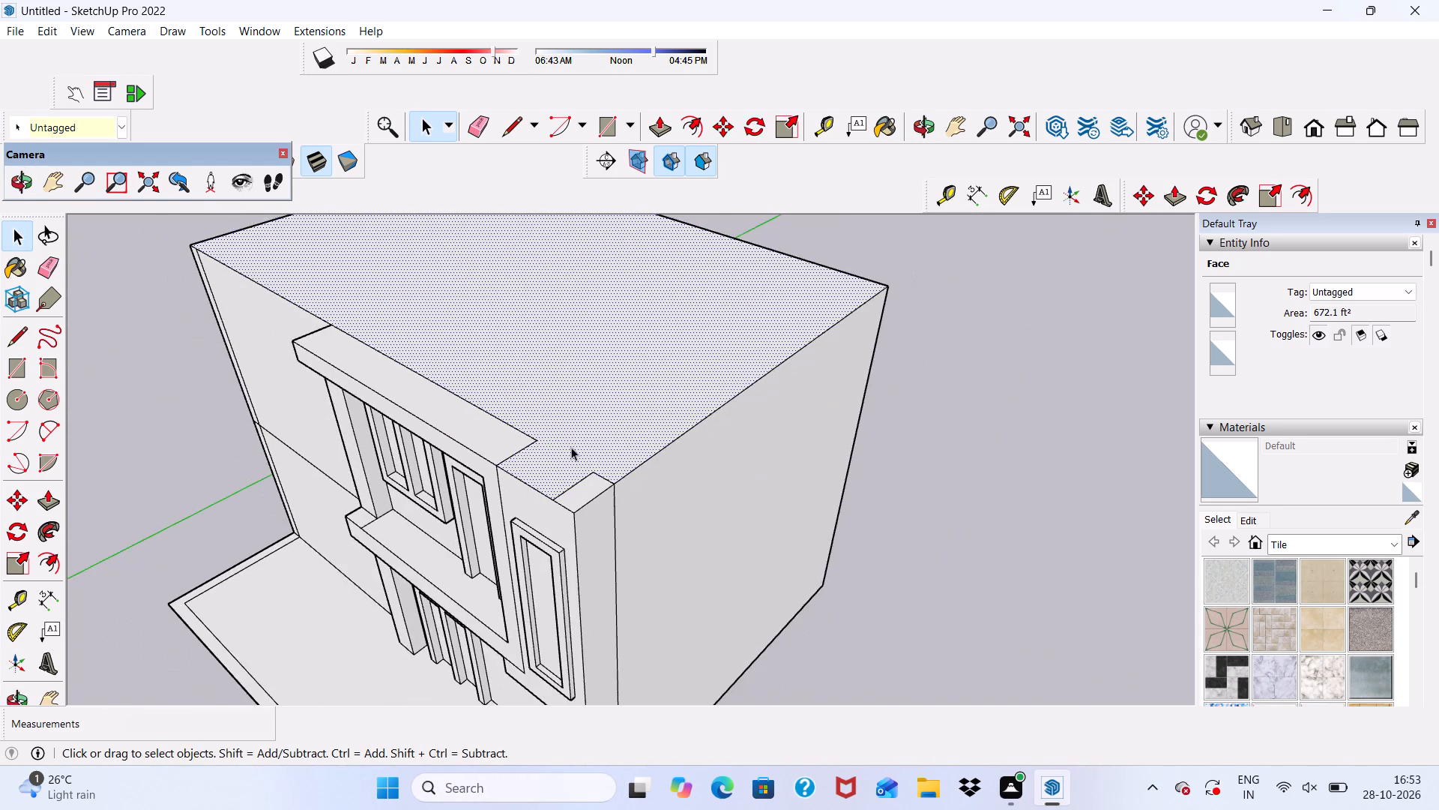
{"action": "middle_click_drag", "start_coordinate": [571, 447], "coordinate": [547, 418]}
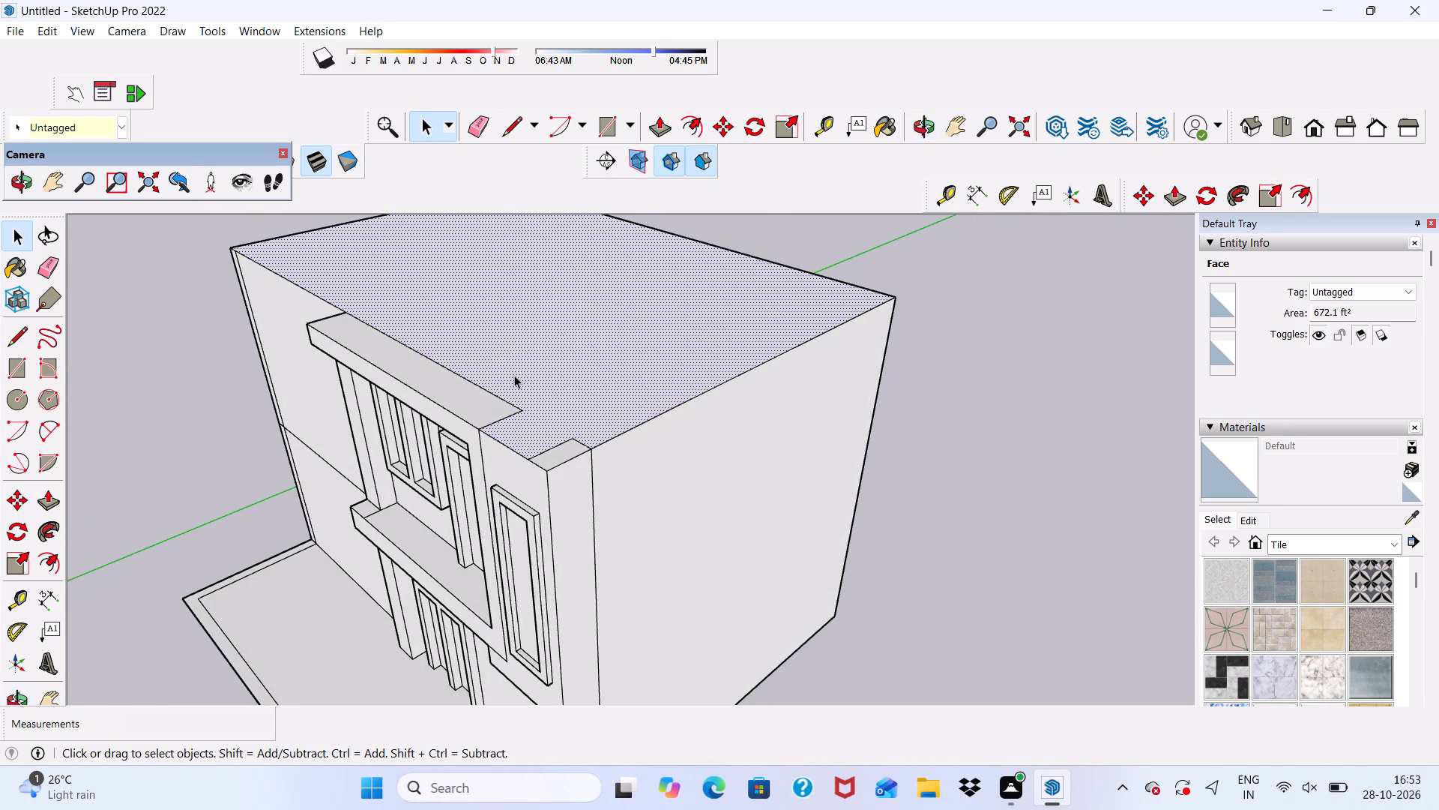
{"action": "left_click", "coordinate": [510, 130]}
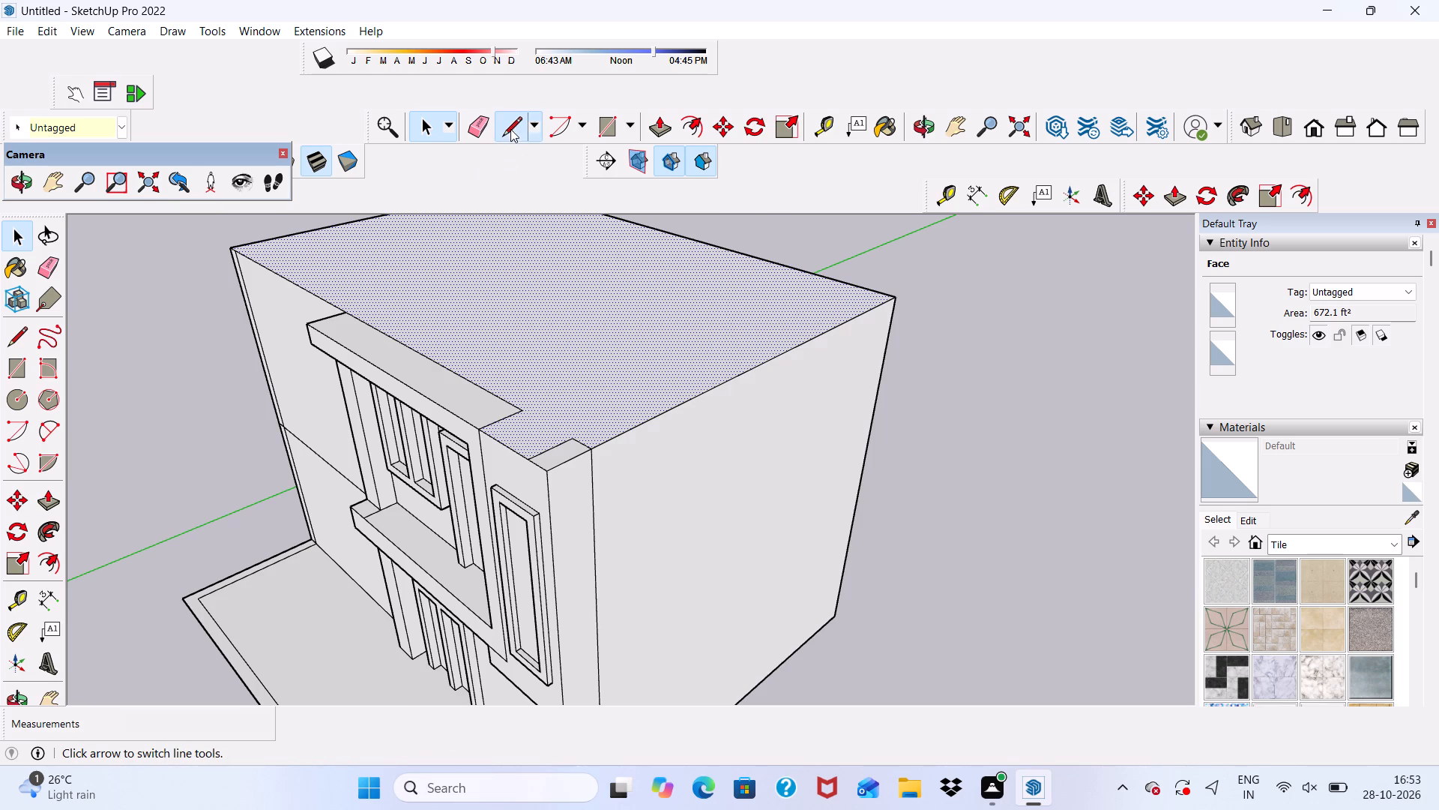
{"action": "scroll", "coordinate": [551, 439], "scroll_direction": "up", "scroll_amount": 7}
{"action": "left_click", "coordinate": [510, 408]}
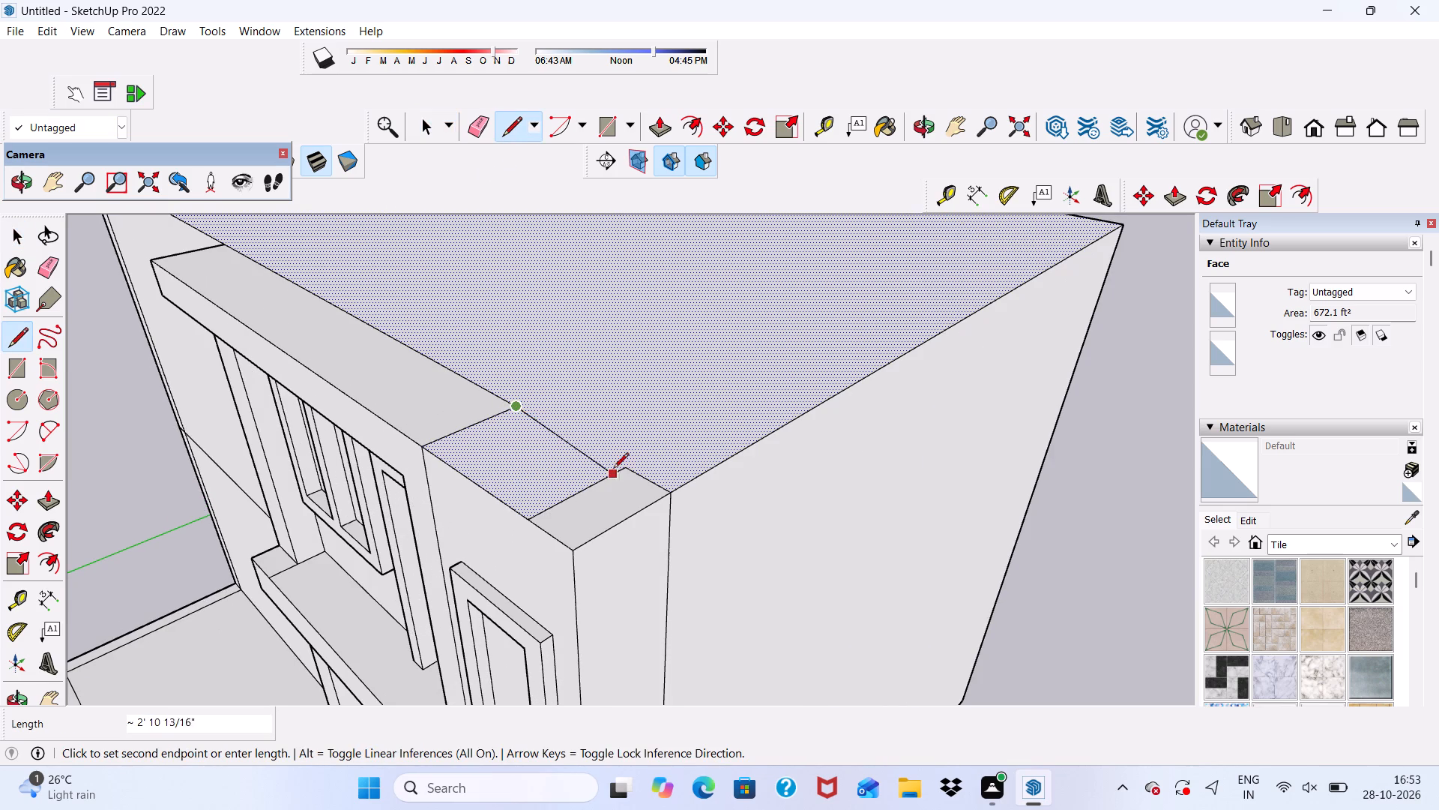
{"action": "left_click", "coordinate": [627, 474]}
{"action": "scroll", "coordinate": [584, 442], "scroll_direction": "down", "scroll_amount": 3}
{"action": "key", "text": "space"}
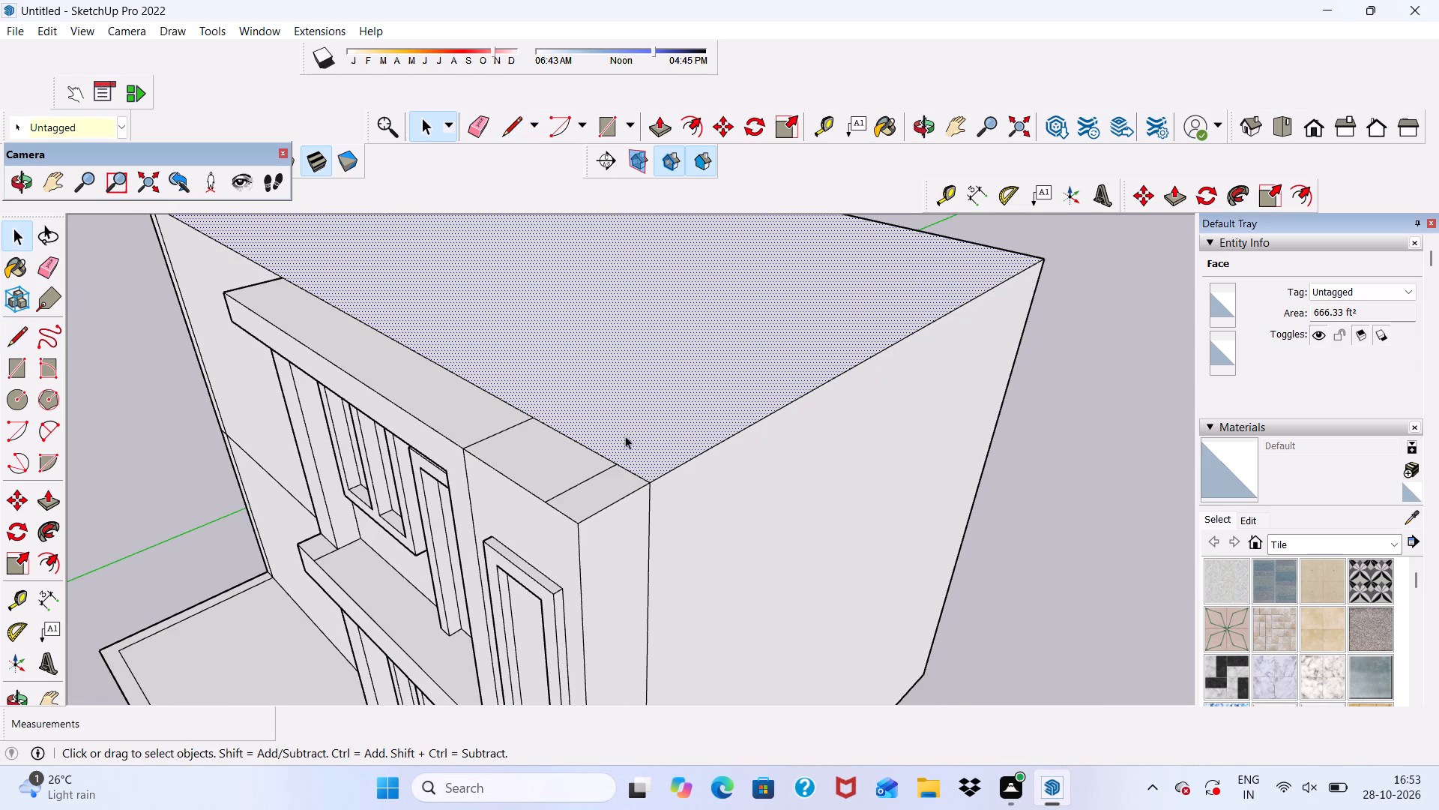
Offset the main roof face's outline inward 9" to form a perimeter border.
{"action": "scroll", "coordinate": [597, 382], "scroll_direction": "up", "scroll_amount": 2}
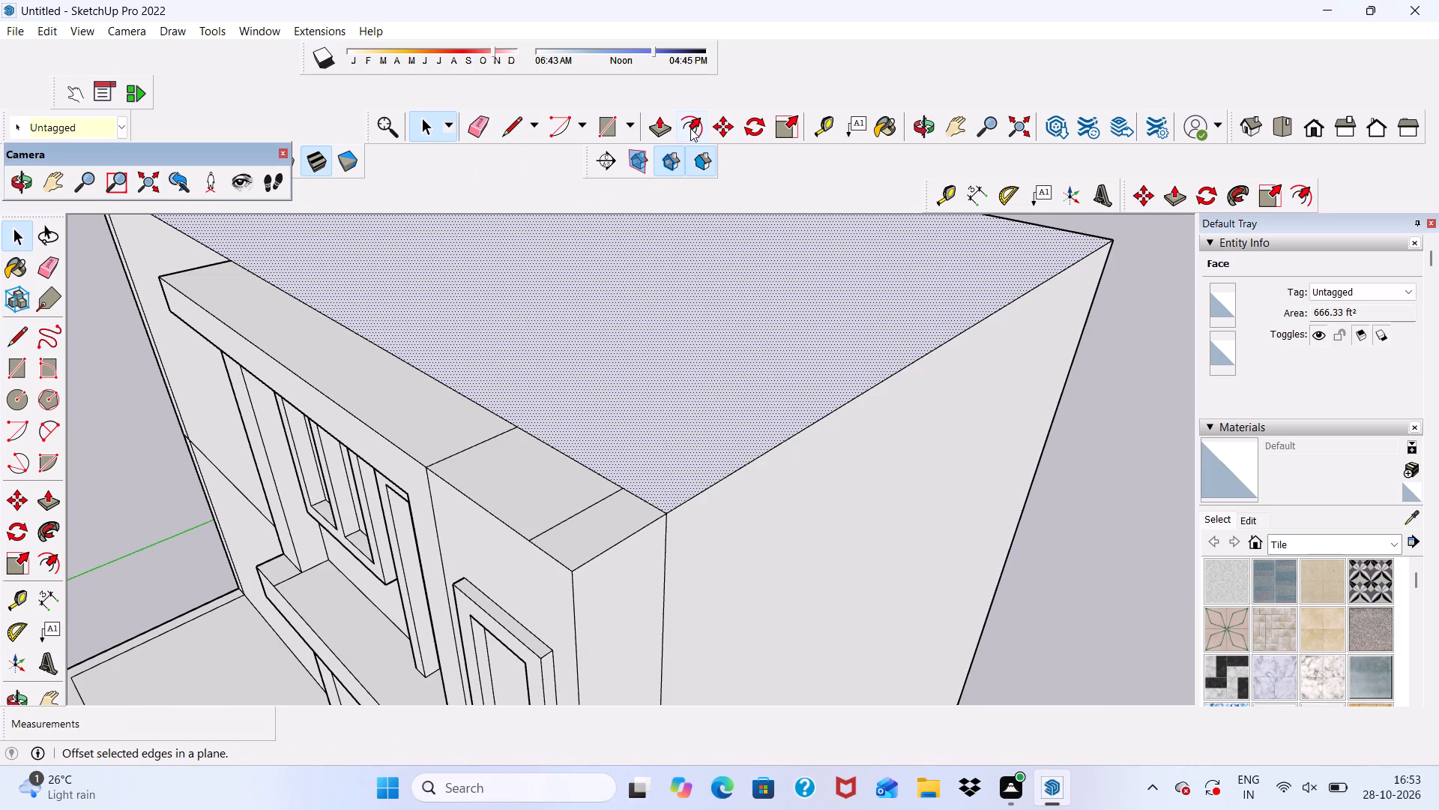
{"action": "left_click", "coordinate": [690, 125]}
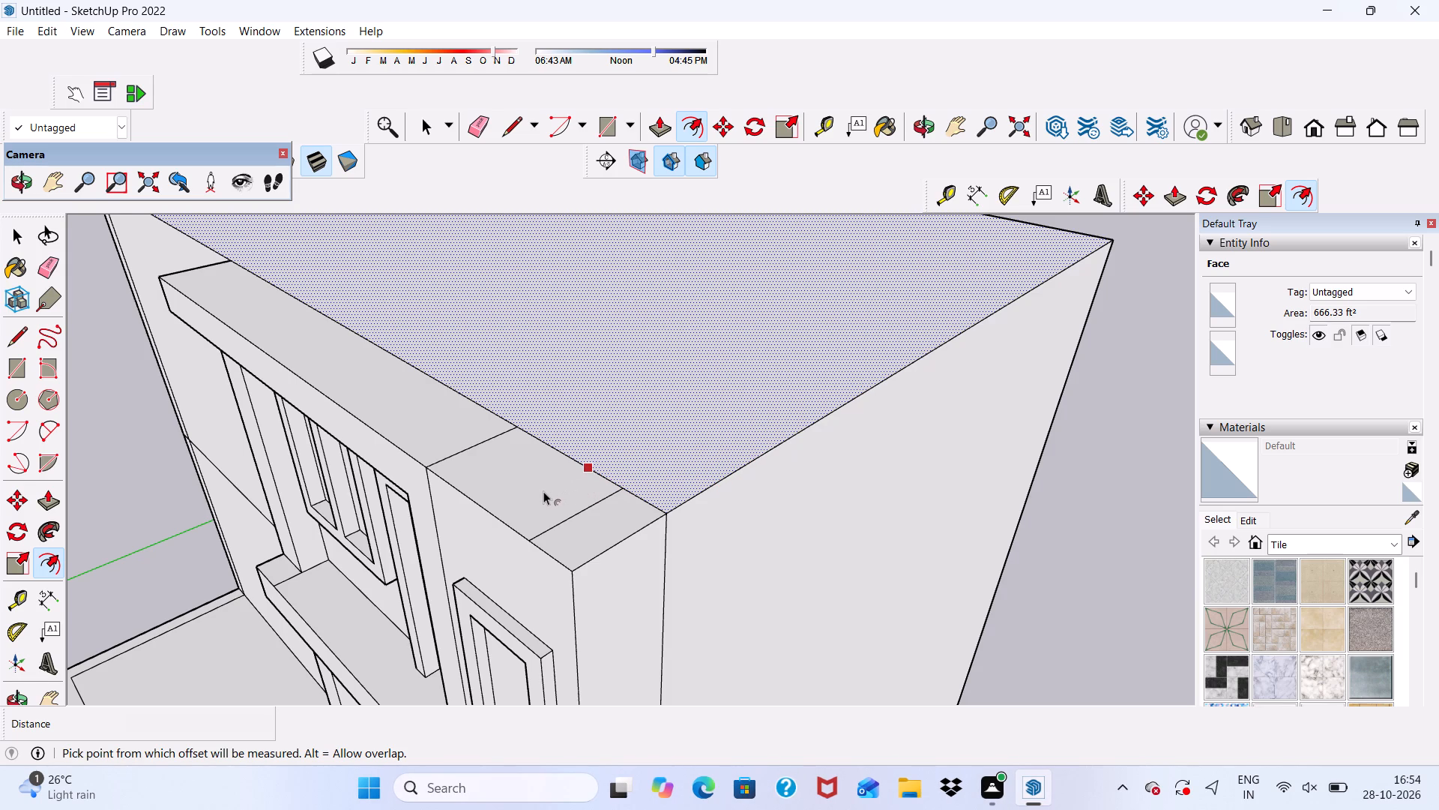
{"action": "scroll", "coordinate": [570, 509], "scroll_direction": "down", "scroll_amount": 3}
{"action": "scroll", "coordinate": [599, 573], "scroll_direction": "down", "scroll_amount": 2}
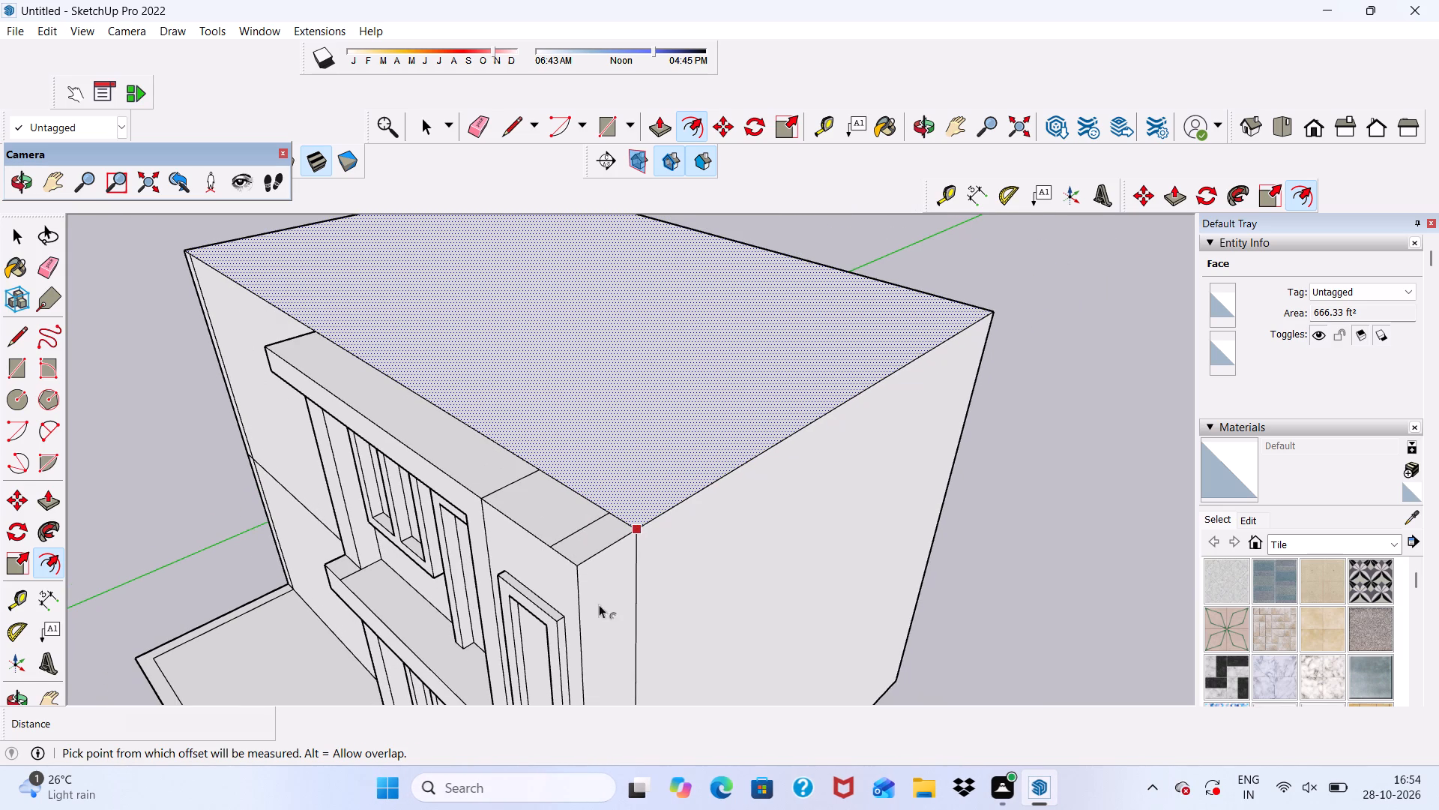
{"action": "left_click", "coordinate": [677, 517]}
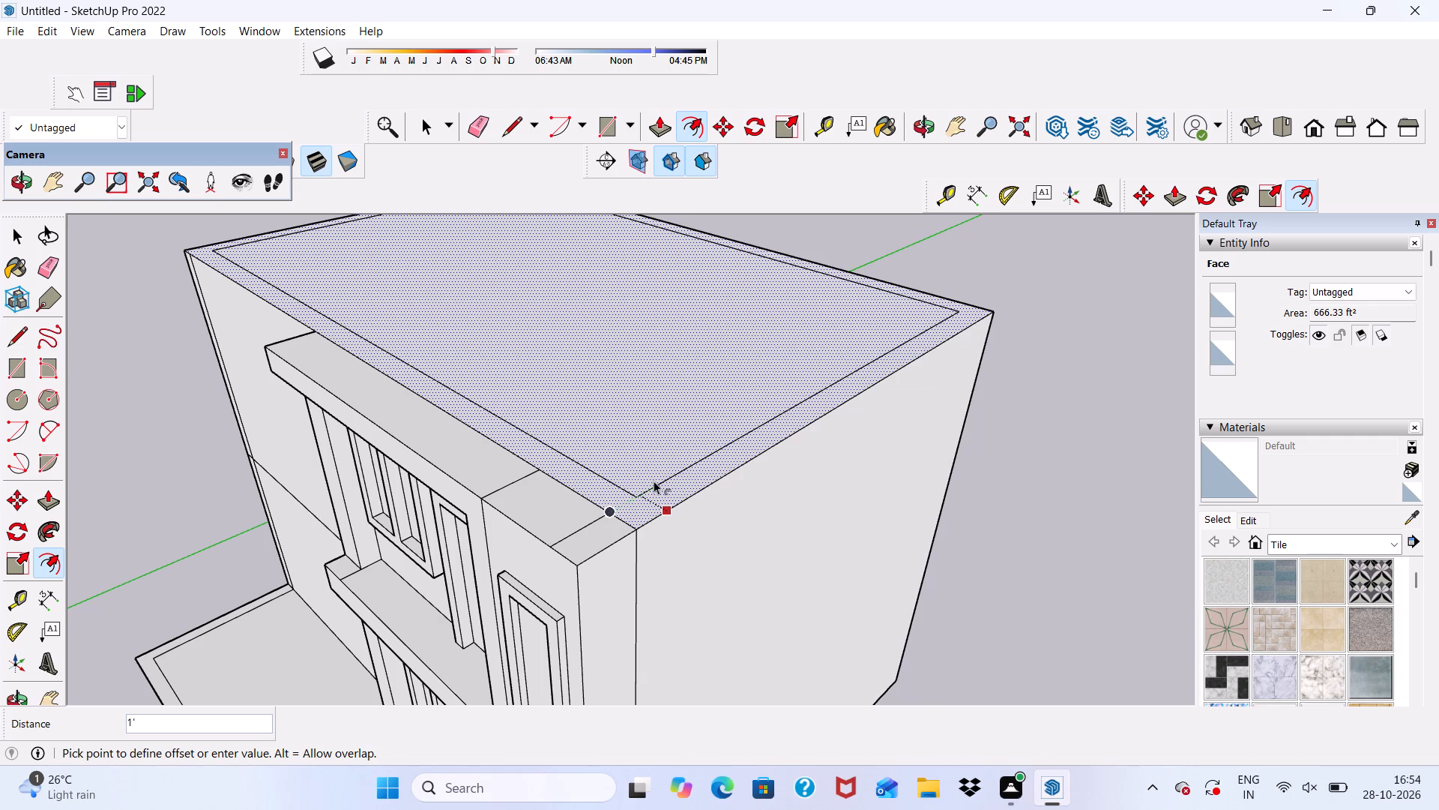
{"action": "key", "text": "9"}
{"action": "key", "text": "shift+quotedbl"}
{"action": "key", "text": "Return"}
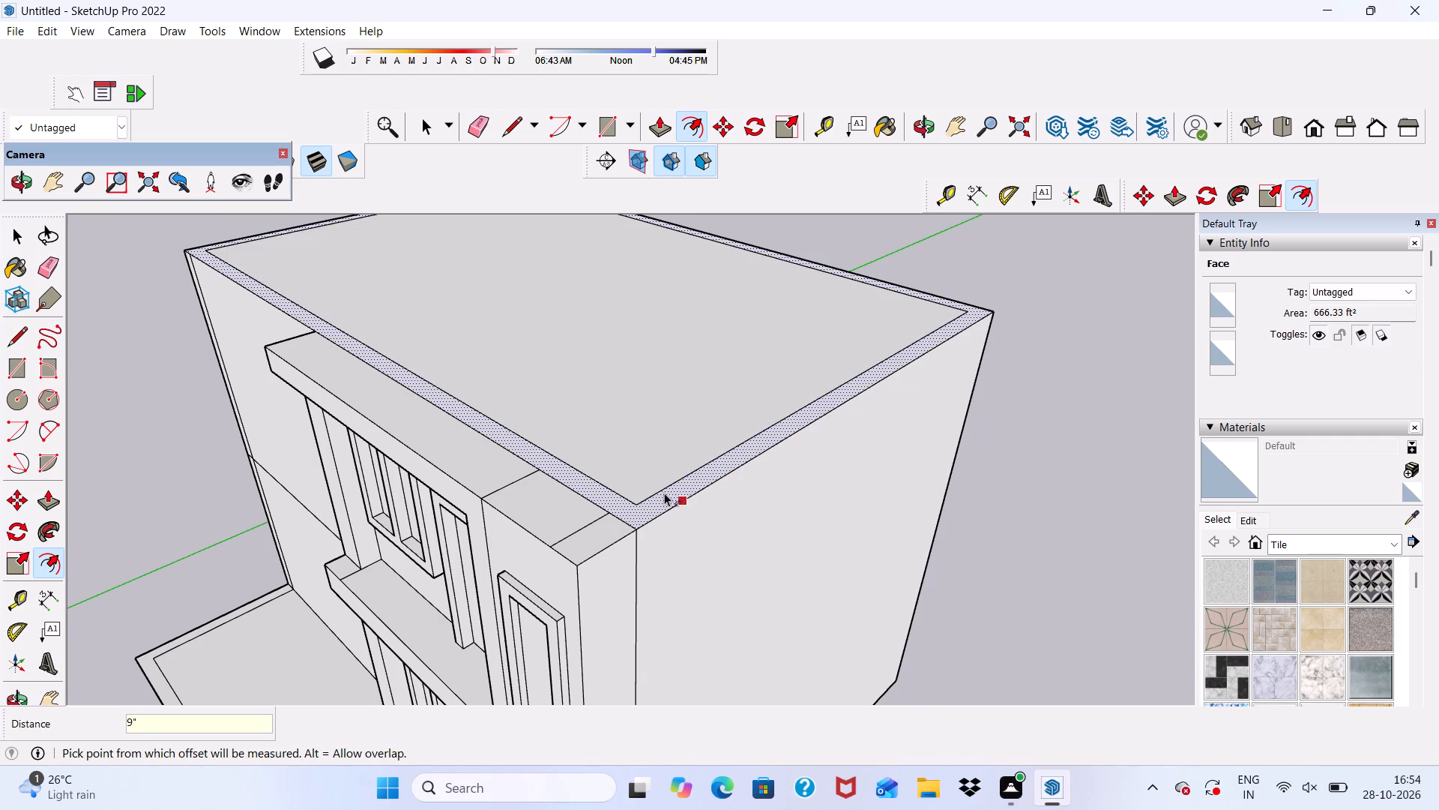
Push/Pull the roof's perimeter border up 4' as a parapet wall.
{"action": "scroll", "coordinate": [645, 591], "scroll_direction": "down", "scroll_amount": 5}
{"action": "middle_click_drag", "start_coordinate": [443, 496], "coordinate": [570, 439]}
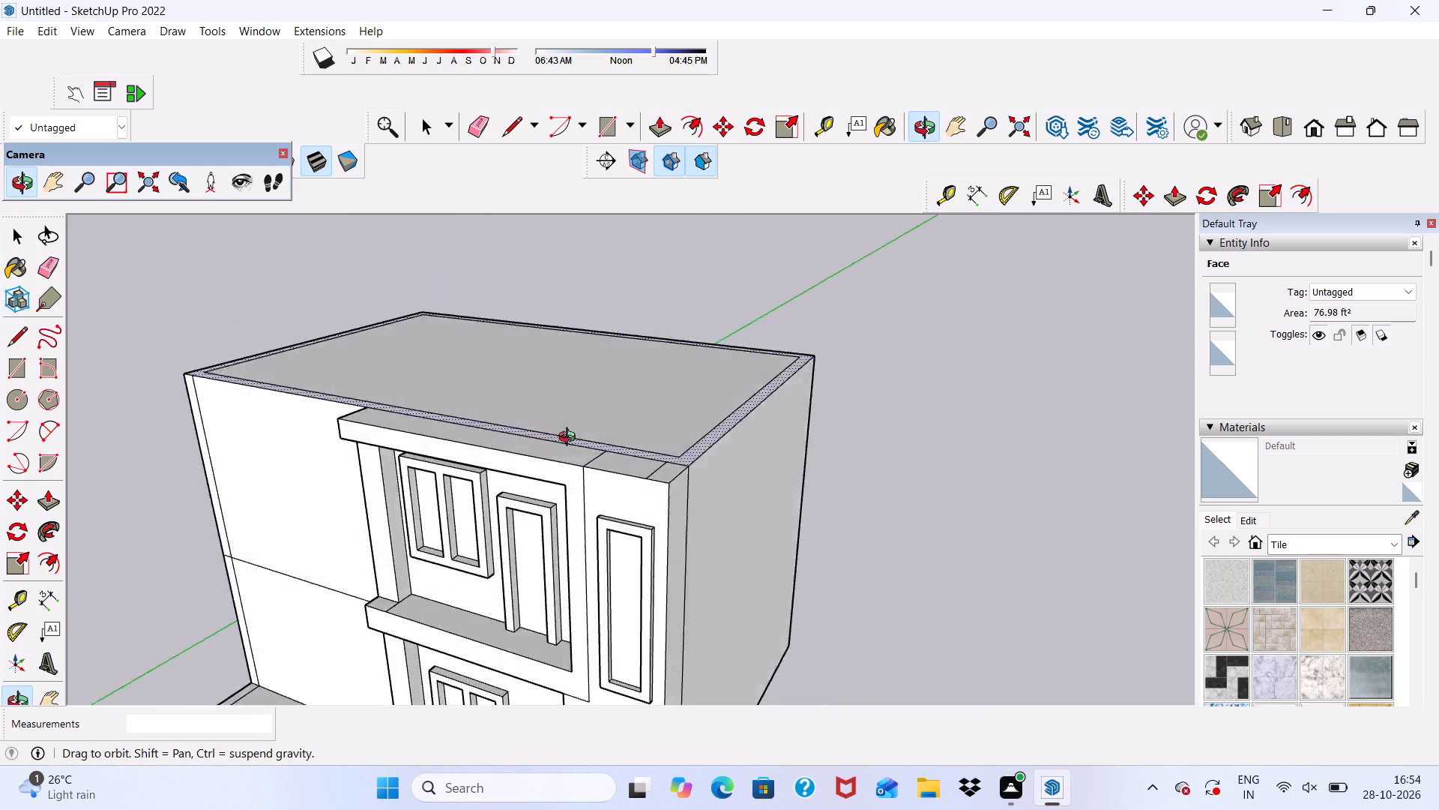
{"action": "middle_click_drag", "start_coordinate": [570, 439], "coordinate": [782, 408]}
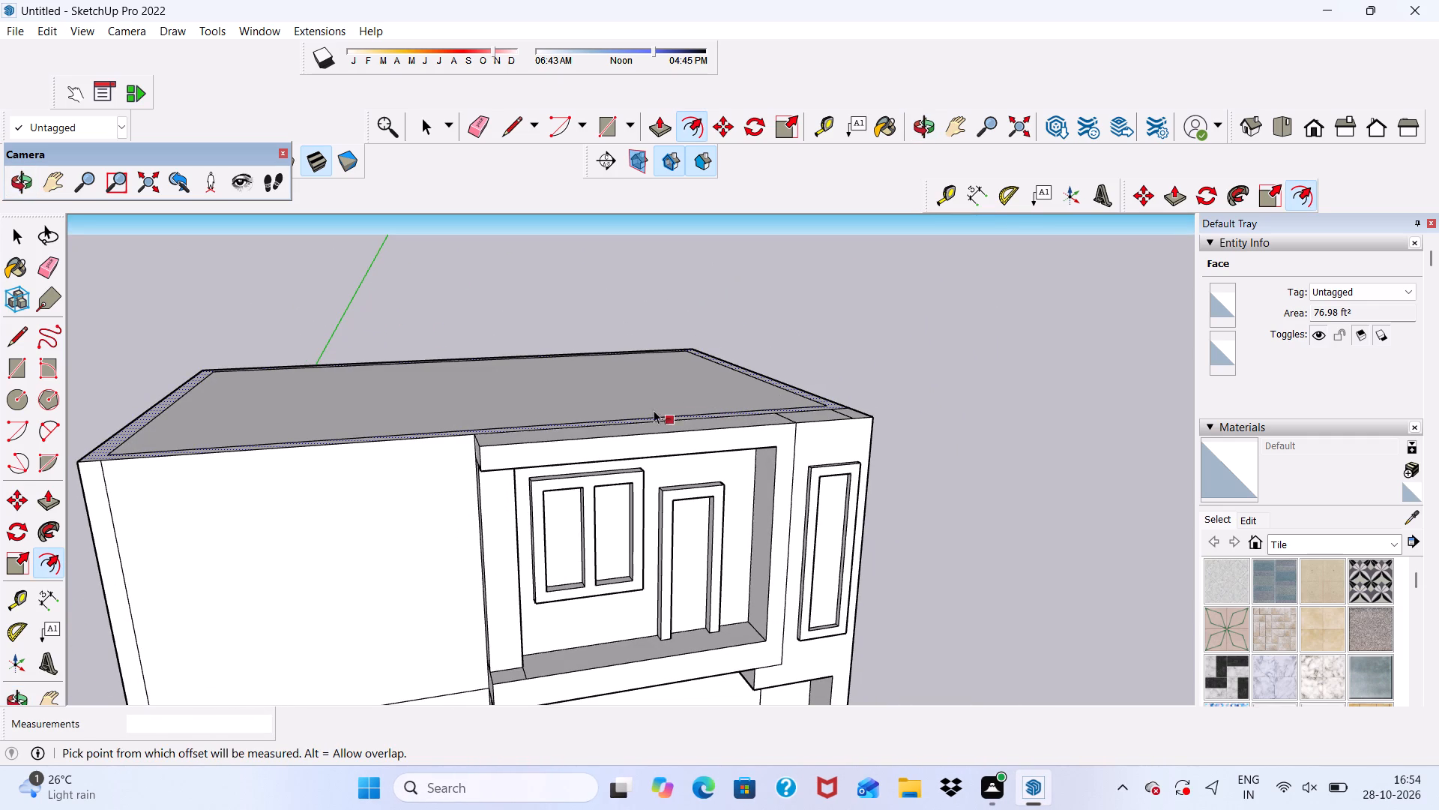
{"action": "key", "text": "space"}
{"action": "scroll", "coordinate": [641, 409], "scroll_direction": "up", "scroll_amount": 10}
{"action": "scroll", "coordinate": [482, 445], "scroll_direction": "down", "scroll_amount": 1}
{"action": "scroll", "coordinate": [430, 478], "scroll_direction": "up", "scroll_amount": 5}
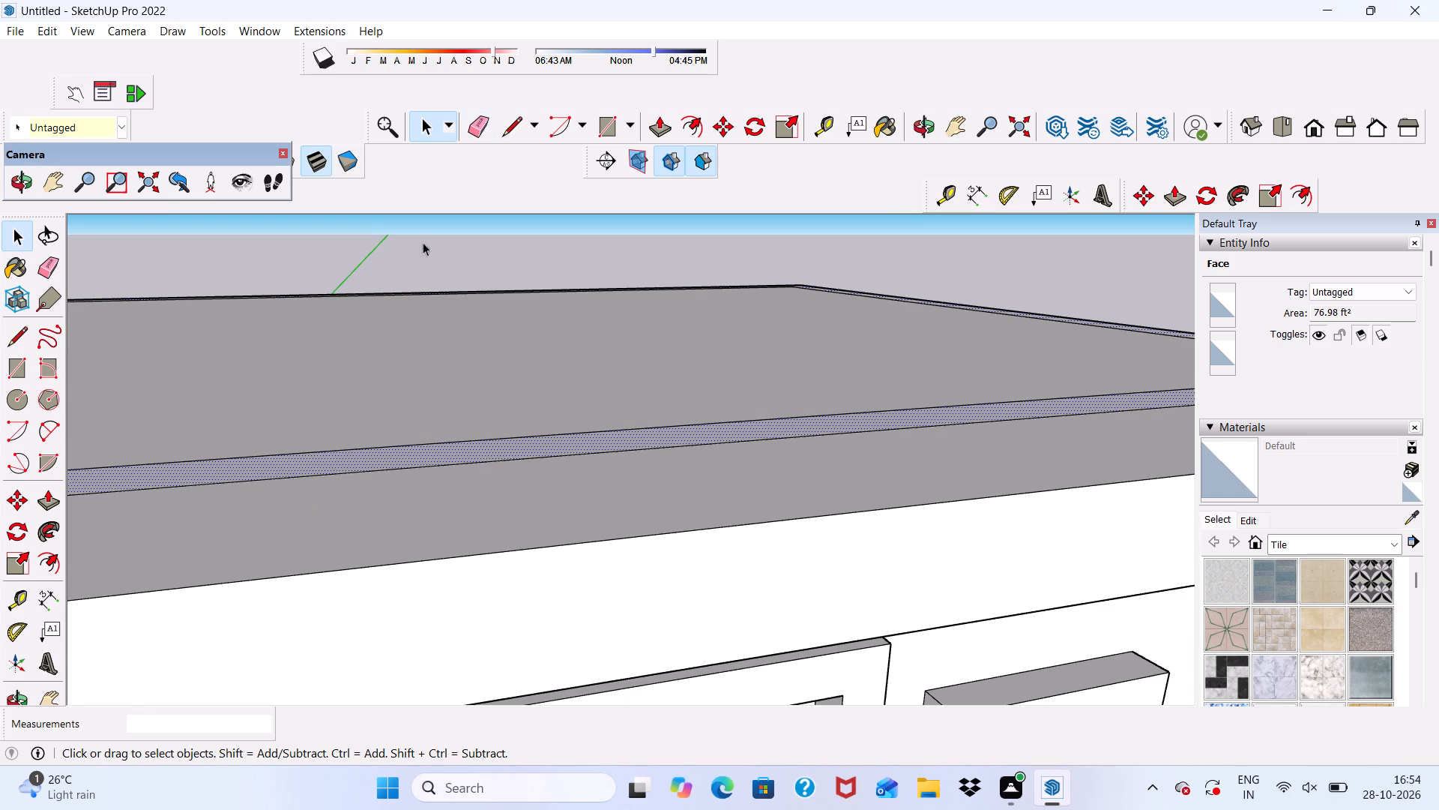
{"action": "left_click", "coordinate": [652, 126]}
{"action": "scroll", "coordinate": [523, 393], "scroll_direction": "up", "scroll_amount": 1}
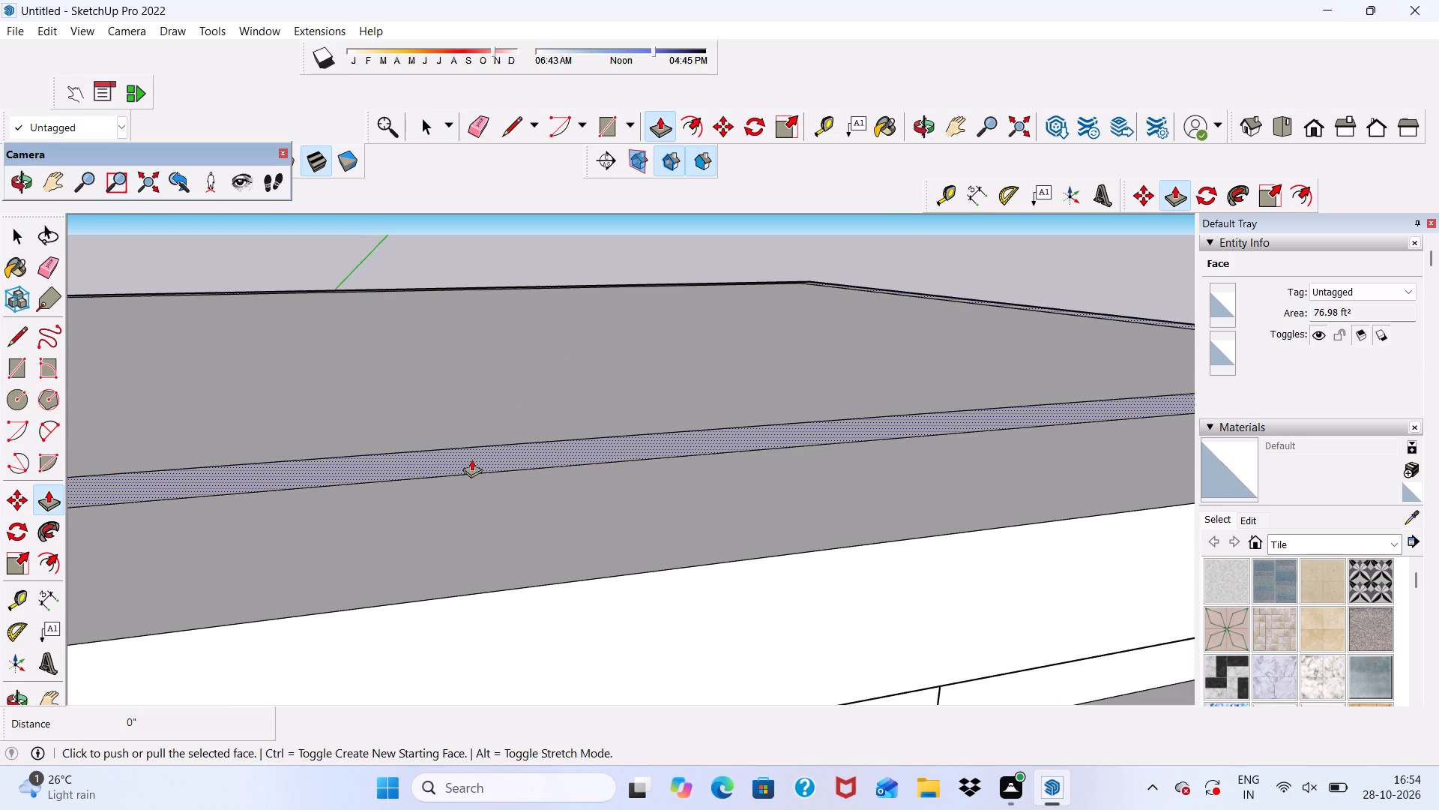
{"action": "left_click", "coordinate": [465, 449]}
{"action": "scroll", "coordinate": [384, 244], "scroll_direction": "down", "scroll_amount": 7}
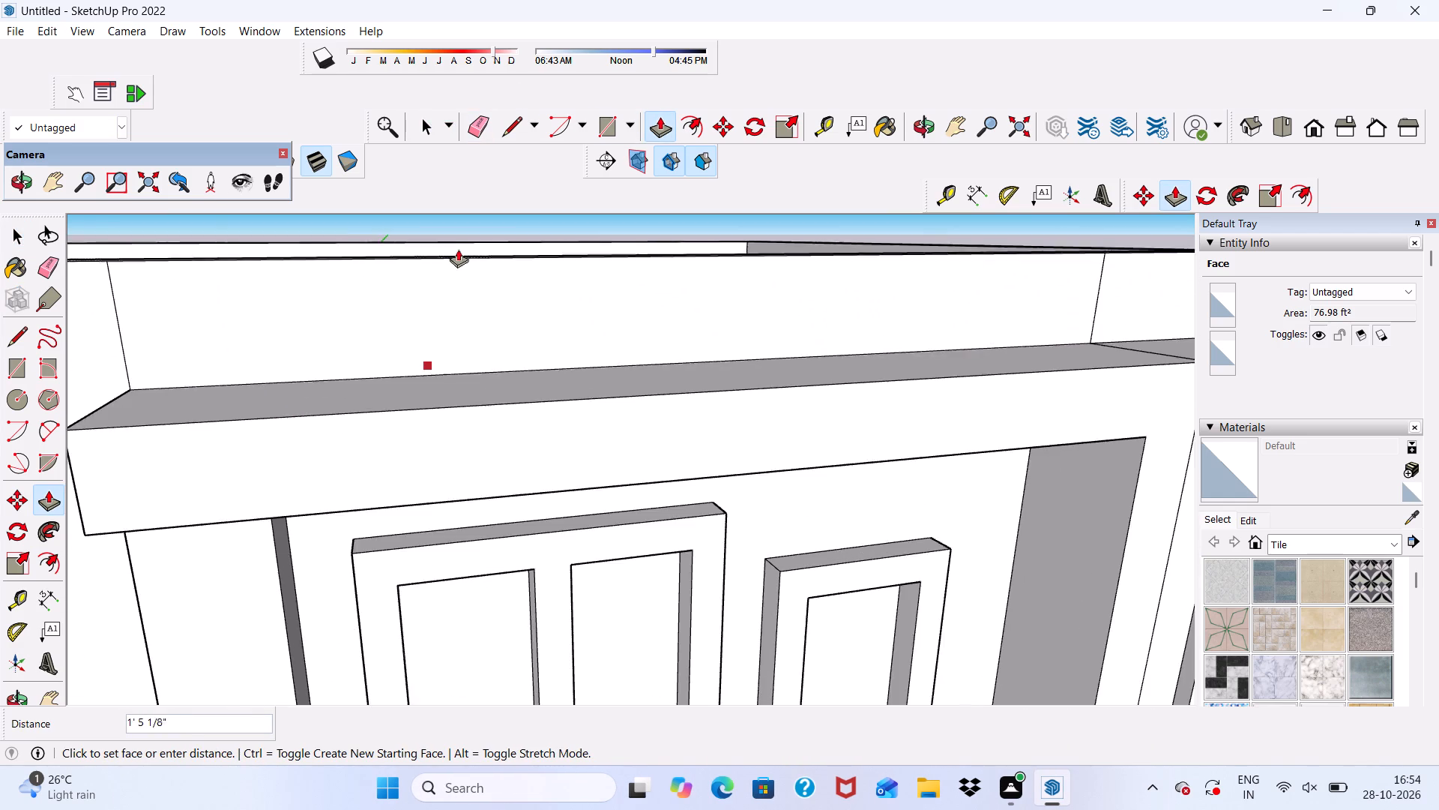
{"action": "scroll", "coordinate": [445, 248], "scroll_direction": "down", "scroll_amount": 3}
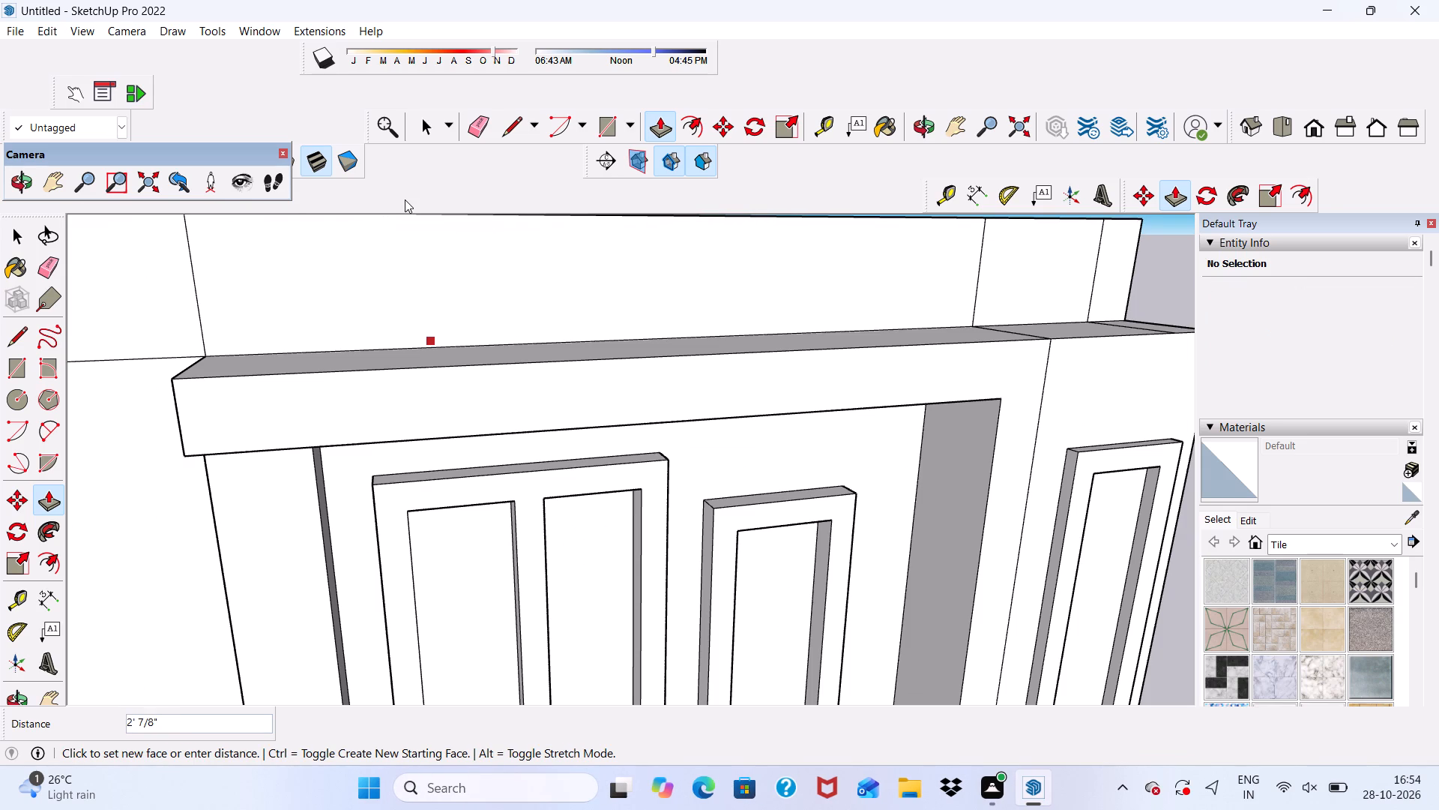
{"action": "type", "text": "4'"}
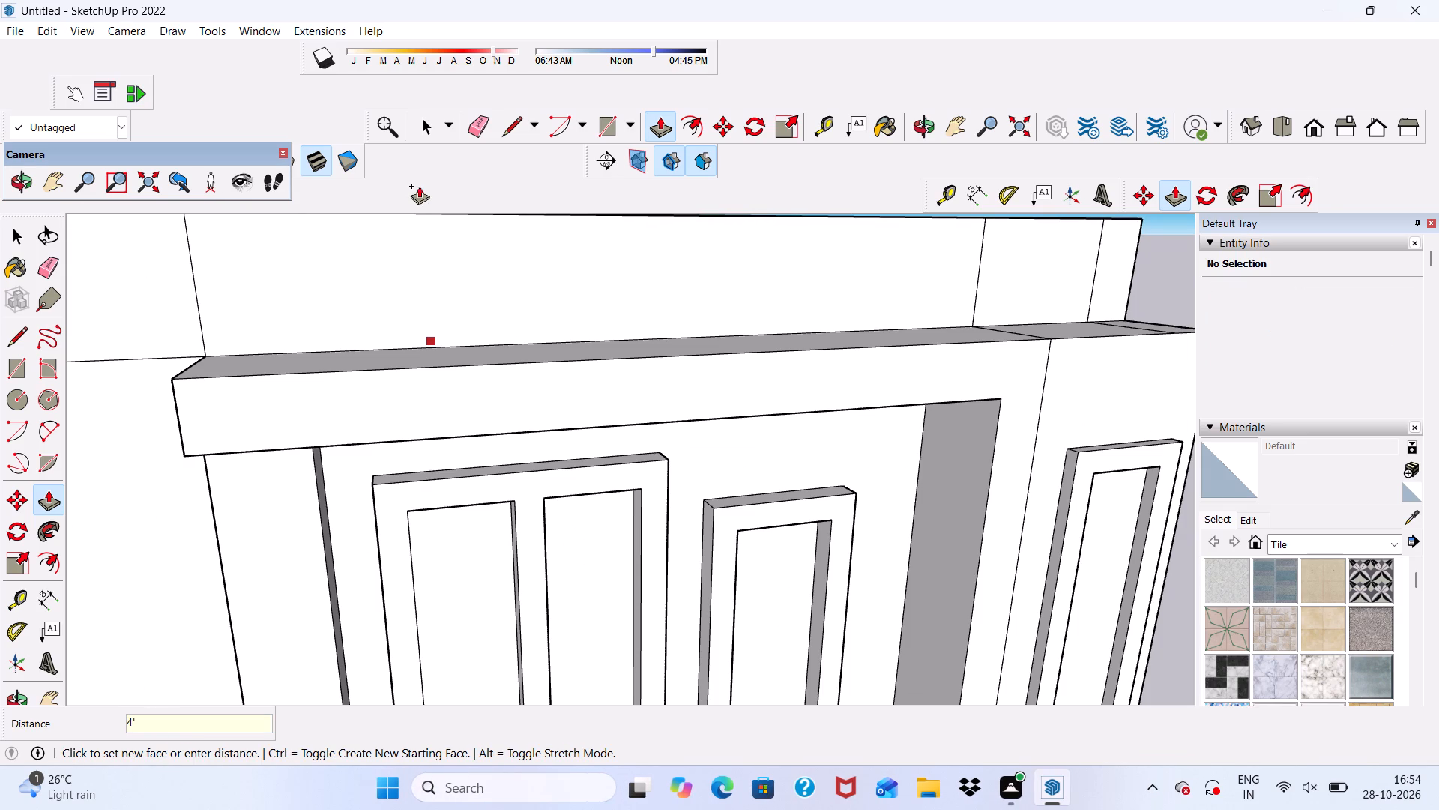
{"action": "key", "text": "Return"}
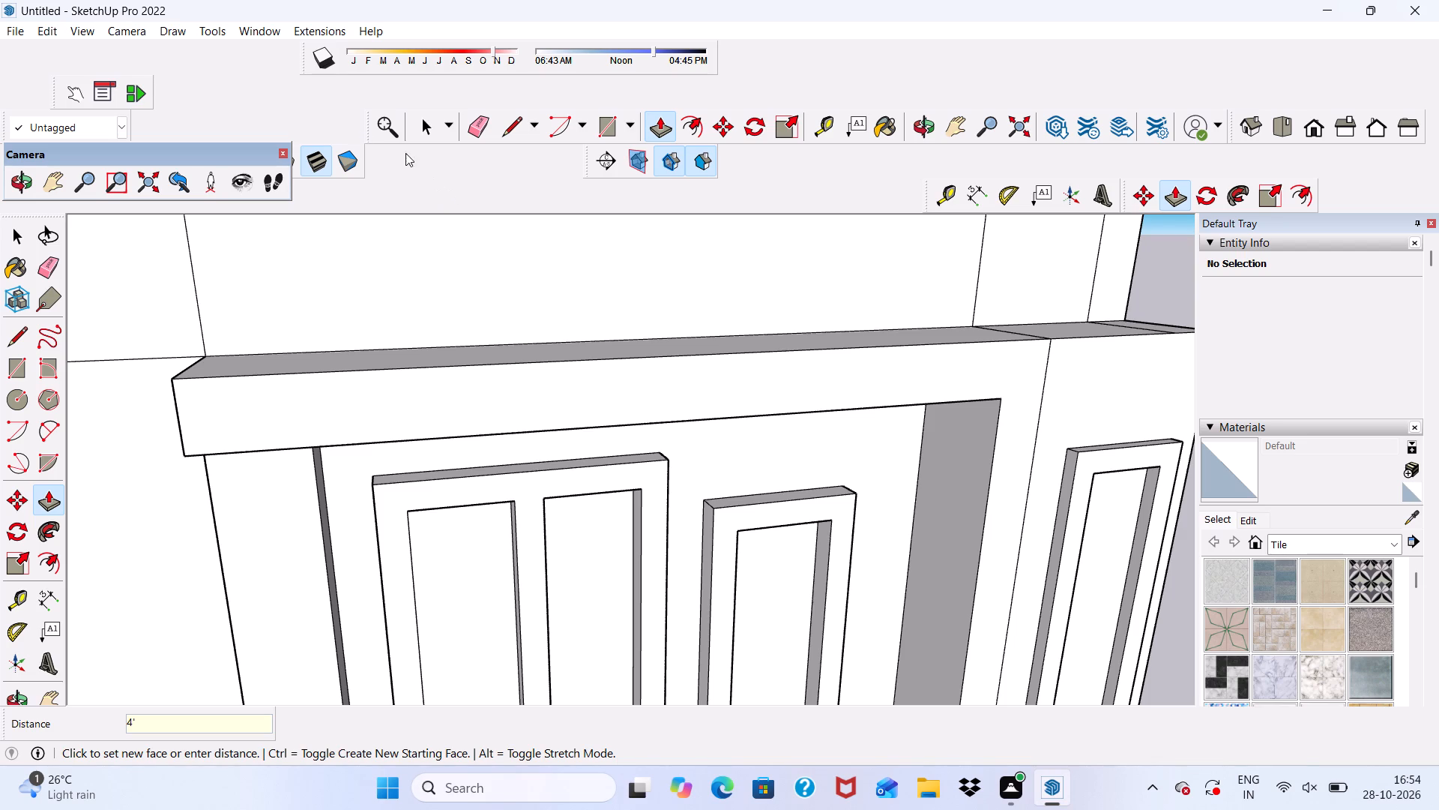
{"action": "key", "text": "space"}
Draw a rectangle about 13' 9 3/4" by 2' 7 5/16" on the parapet's front face, resting on the projecting frame's top and spanning the frame's width.
{"action": "scroll", "coordinate": [390, 190], "scroll_direction": "down", "scroll_amount": 3}
{"action": "scroll", "coordinate": [369, 330], "scroll_direction": "down", "scroll_amount": 8}
{"action": "middle_click_drag", "start_coordinate": [453, 516], "coordinate": [444, 480]}
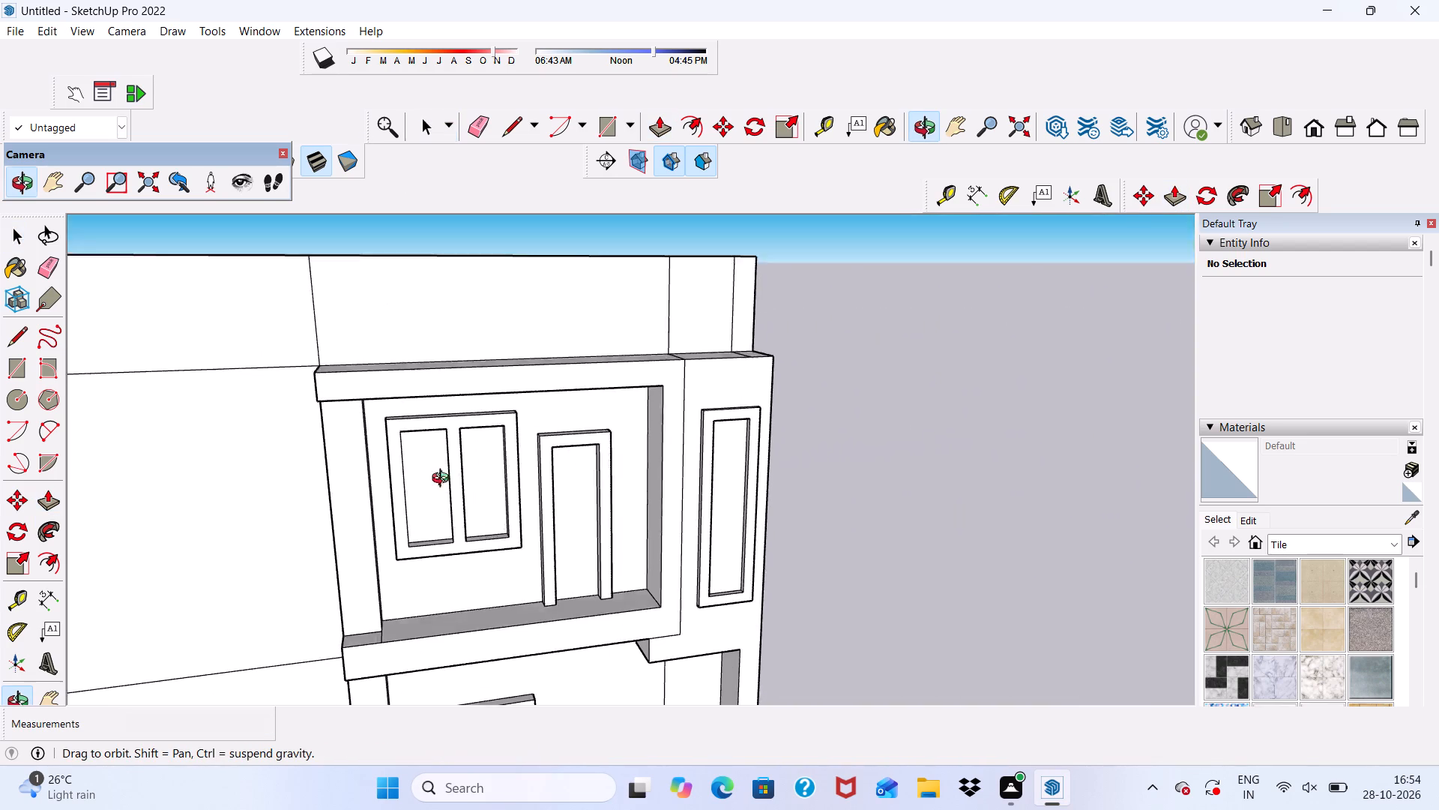
{"action": "middle_click_drag", "start_coordinate": [444, 480], "coordinate": [334, 421]}
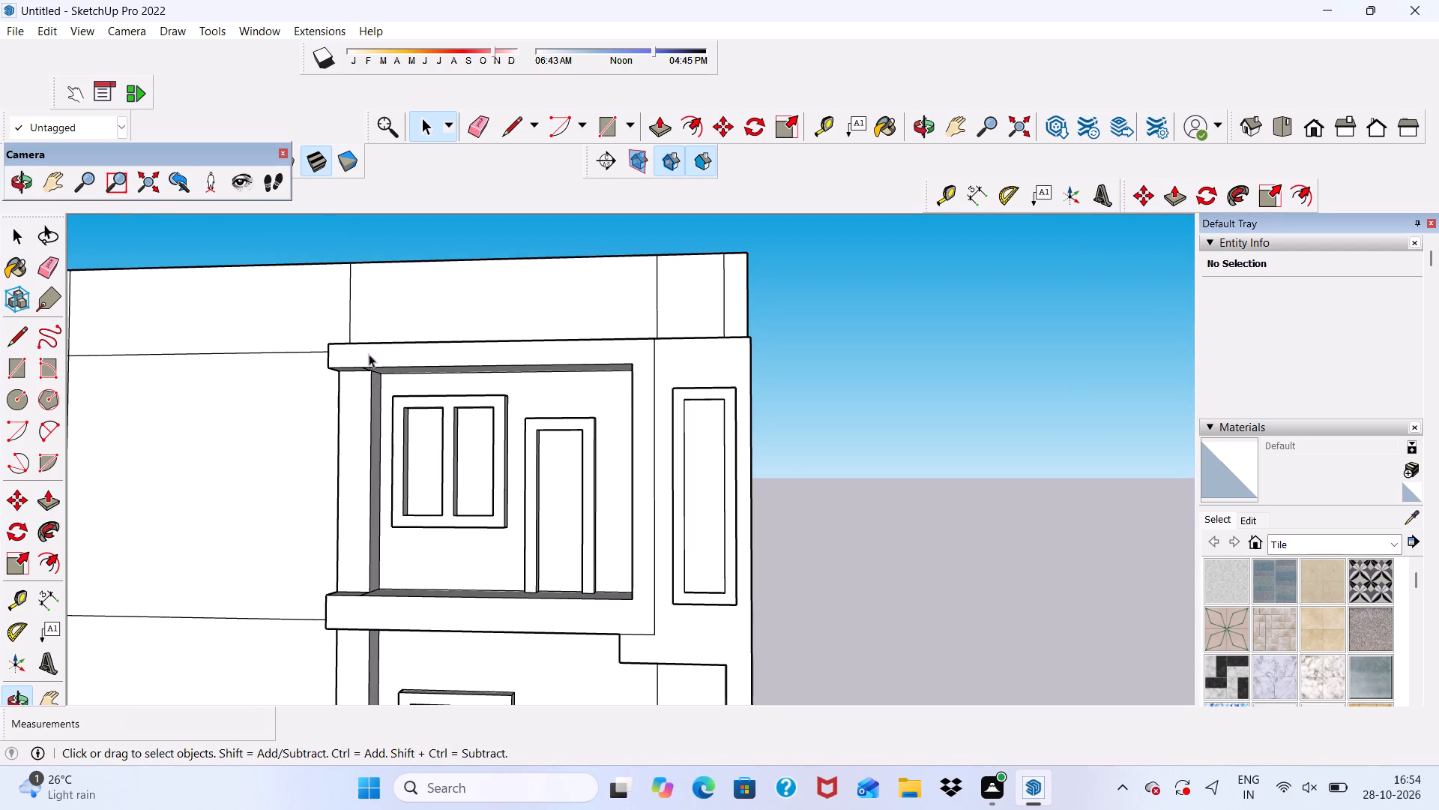
{"action": "scroll", "coordinate": [397, 346], "scroll_direction": "up", "scroll_amount": 5}
{"action": "scroll", "coordinate": [408, 322], "scroll_direction": "down", "scroll_amount": 3}
{"action": "middle_click_drag", "start_coordinate": [426, 338], "coordinate": [424, 405]}
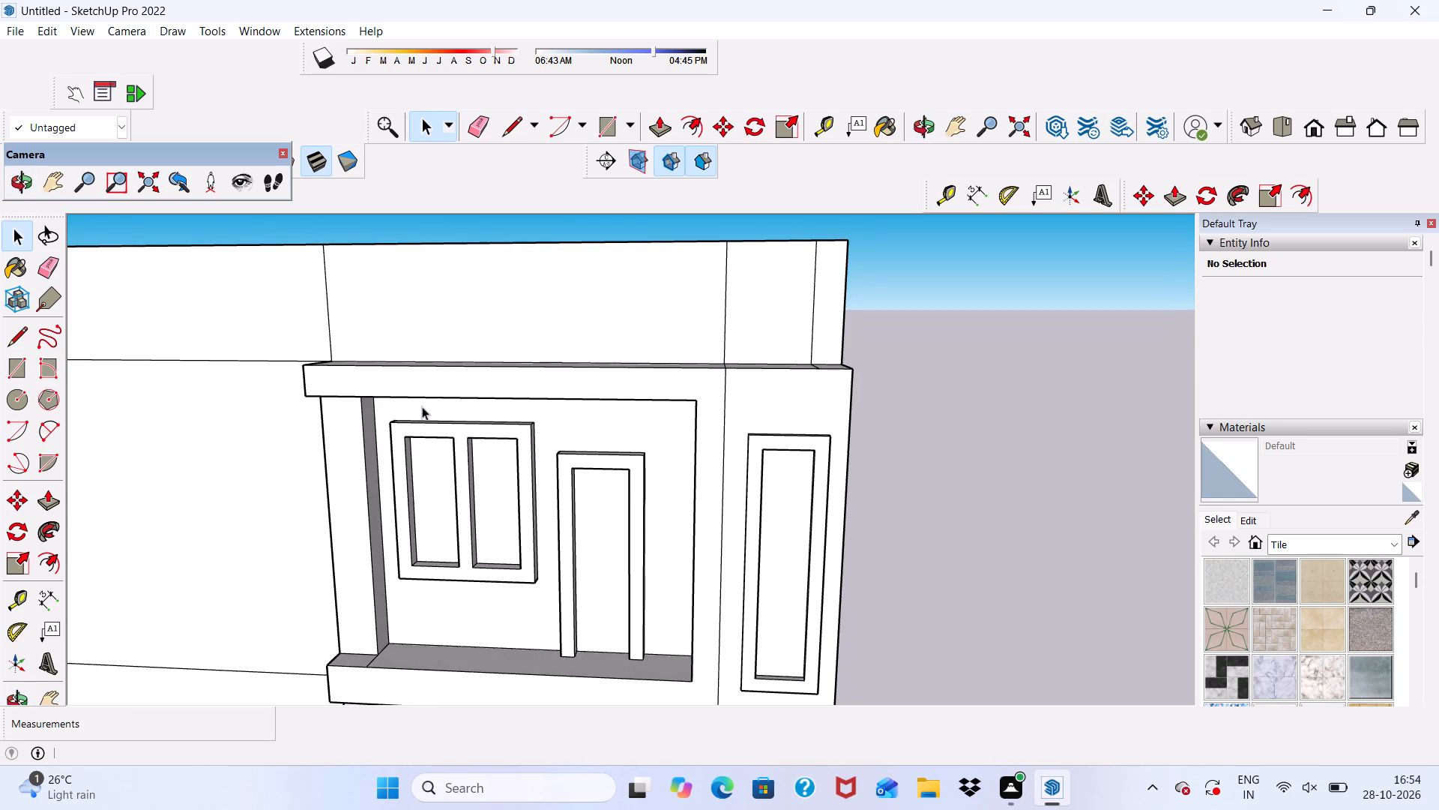
{"action": "scroll", "coordinate": [404, 289], "scroll_direction": "up", "scroll_amount": 4}
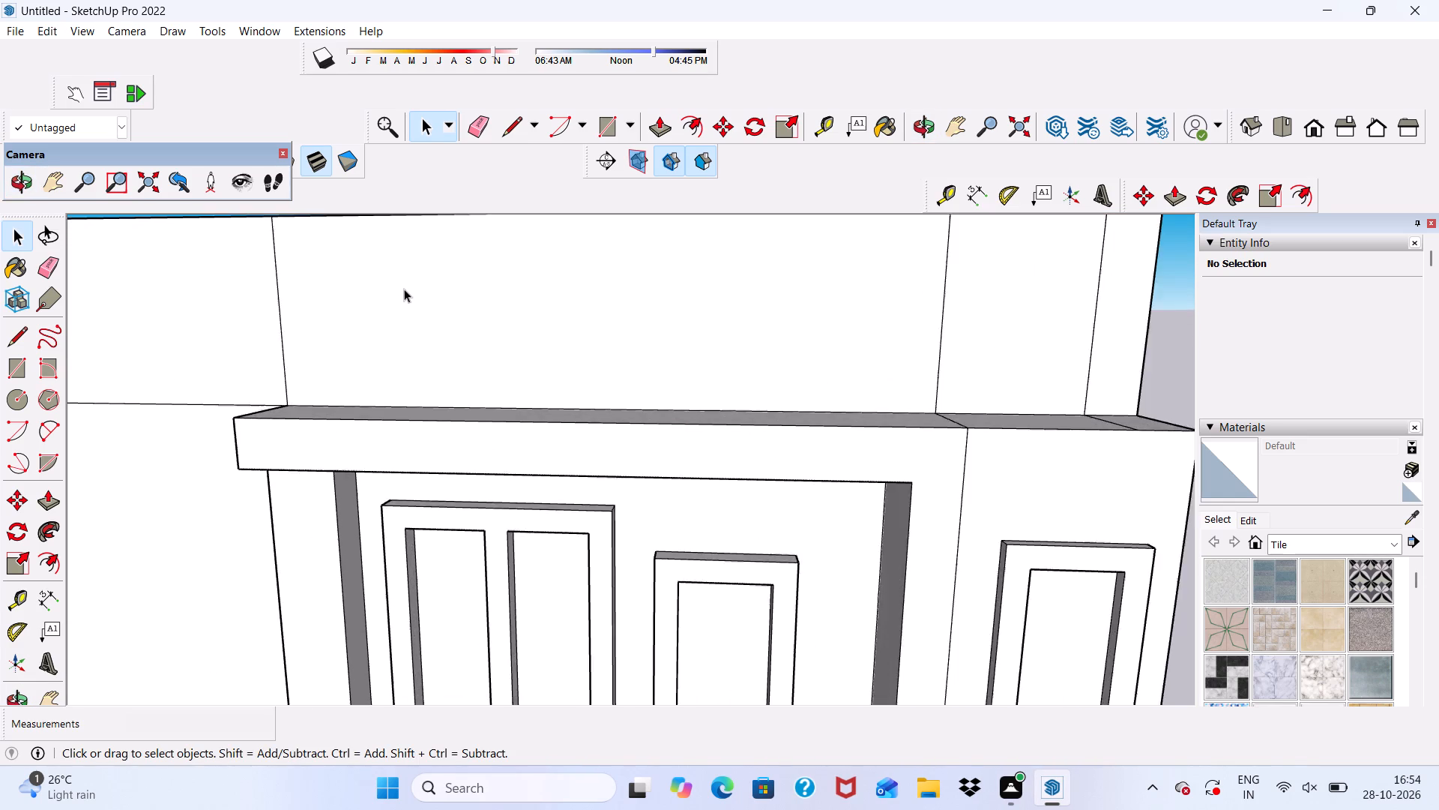
{"action": "scroll", "coordinate": [404, 289], "scroll_direction": "up", "scroll_amount": 6}
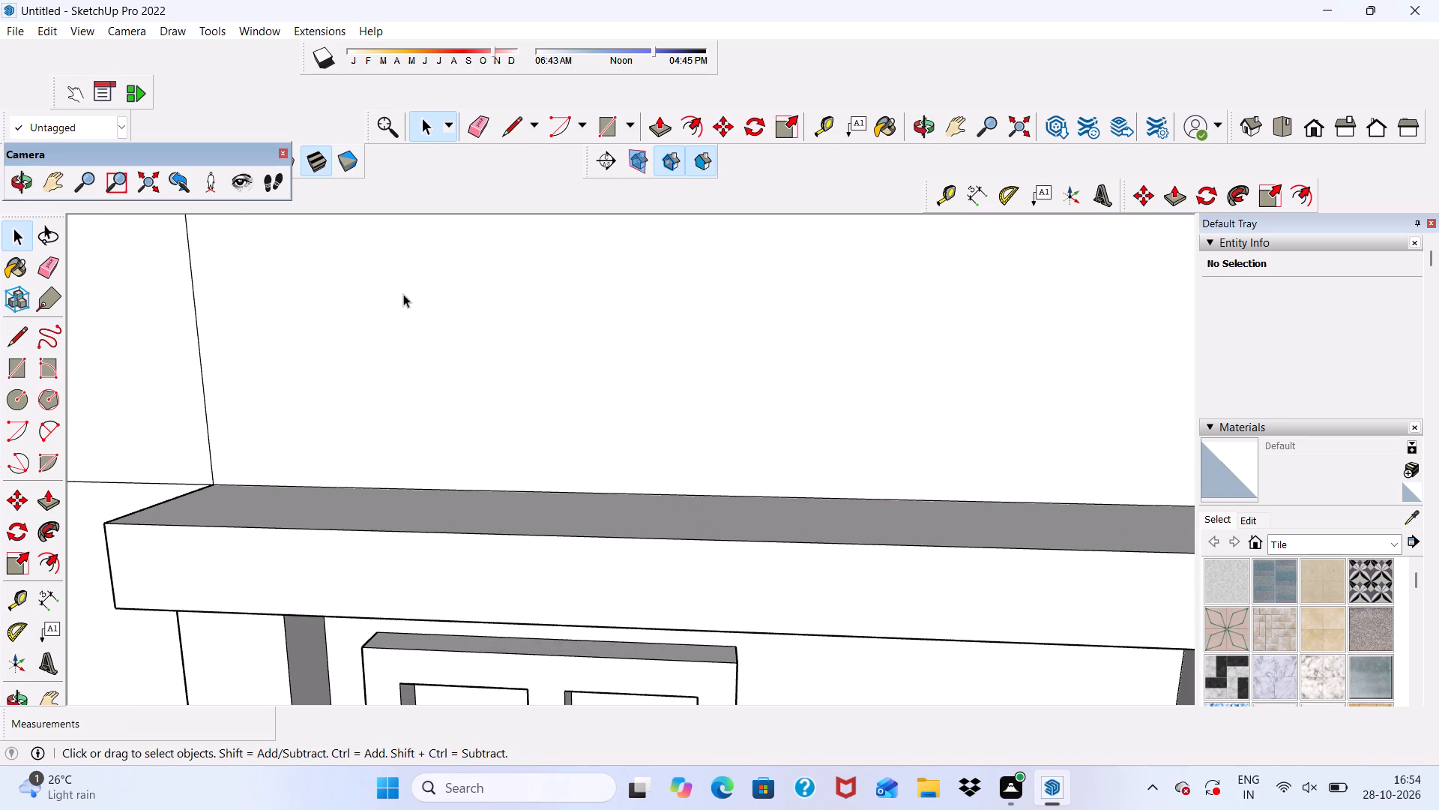
{"action": "scroll", "coordinate": [384, 312], "scroll_direction": "up", "scroll_amount": 8}
{"action": "scroll", "coordinate": [334, 338], "scroll_direction": "down", "scroll_amount": 10}
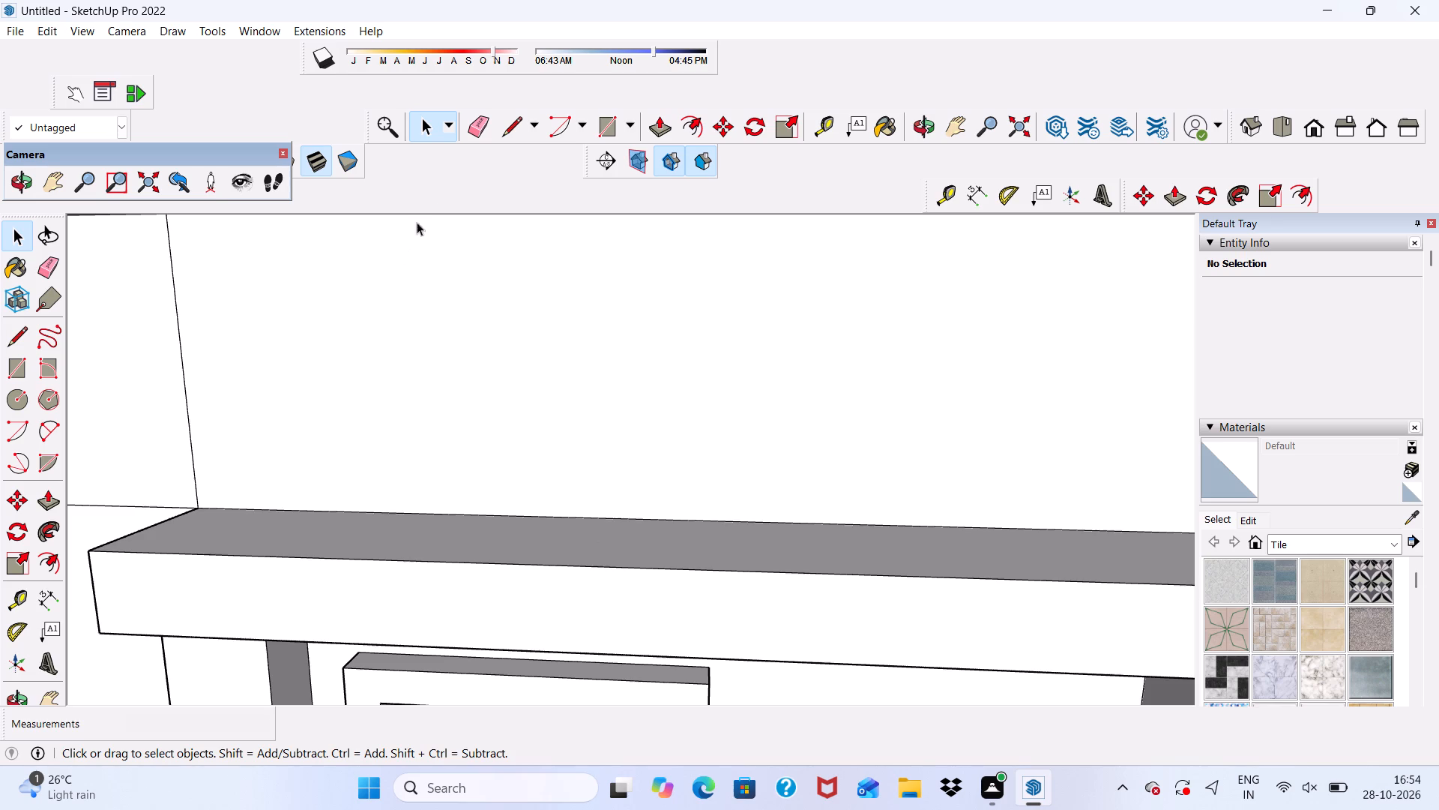
{"action": "left_click", "coordinate": [602, 130]}
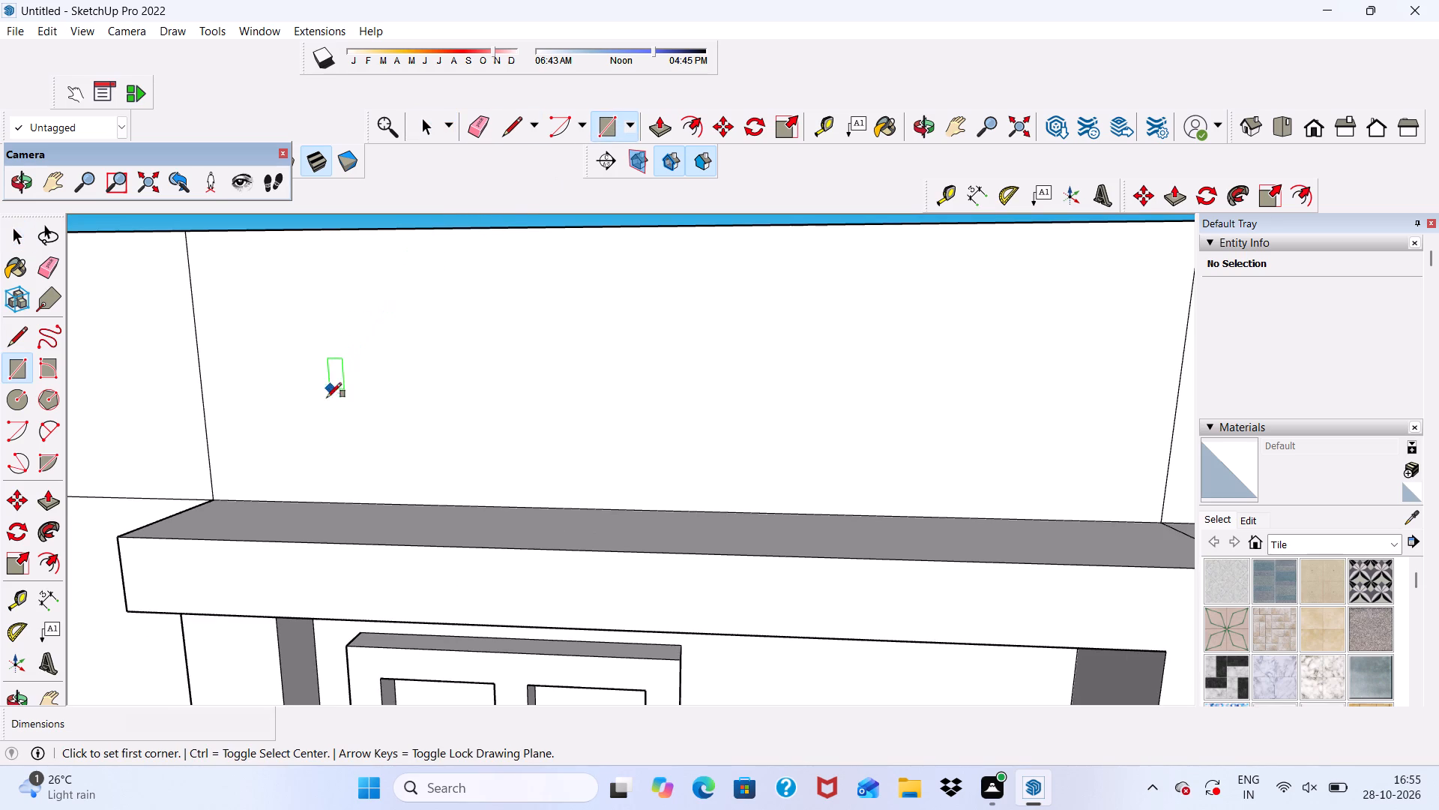
{"action": "scroll", "coordinate": [220, 514], "scroll_direction": "up", "scroll_amount": 2}
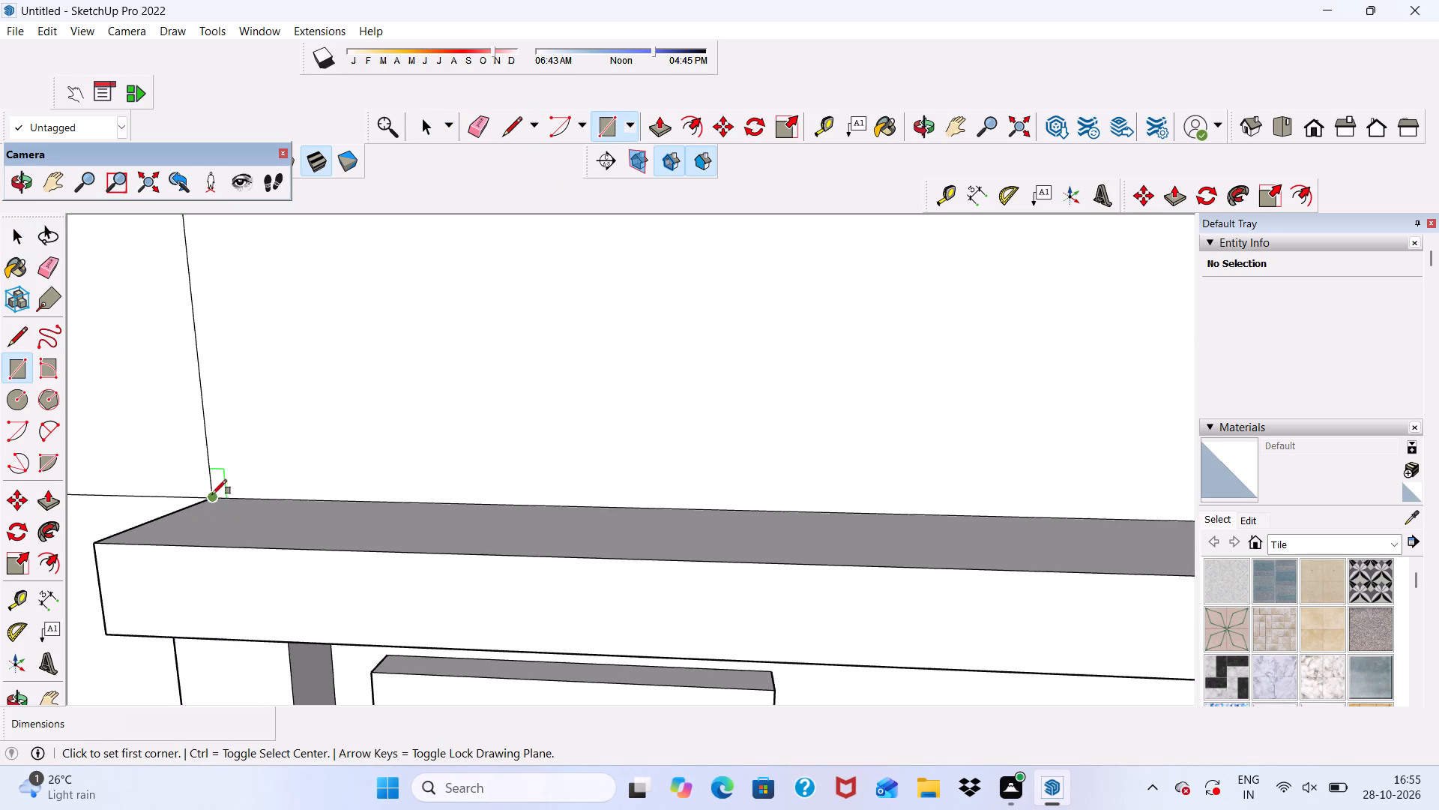
{"action": "left_click", "coordinate": [214, 496]}
{"action": "scroll", "coordinate": [155, 382], "scroll_direction": "down", "scroll_amount": 10}
{"action": "scroll", "coordinate": [310, 376], "scroll_direction": "down", "scroll_amount": 5}
{"action": "scroll", "coordinate": [642, 427], "scroll_direction": "up", "scroll_amount": 5}
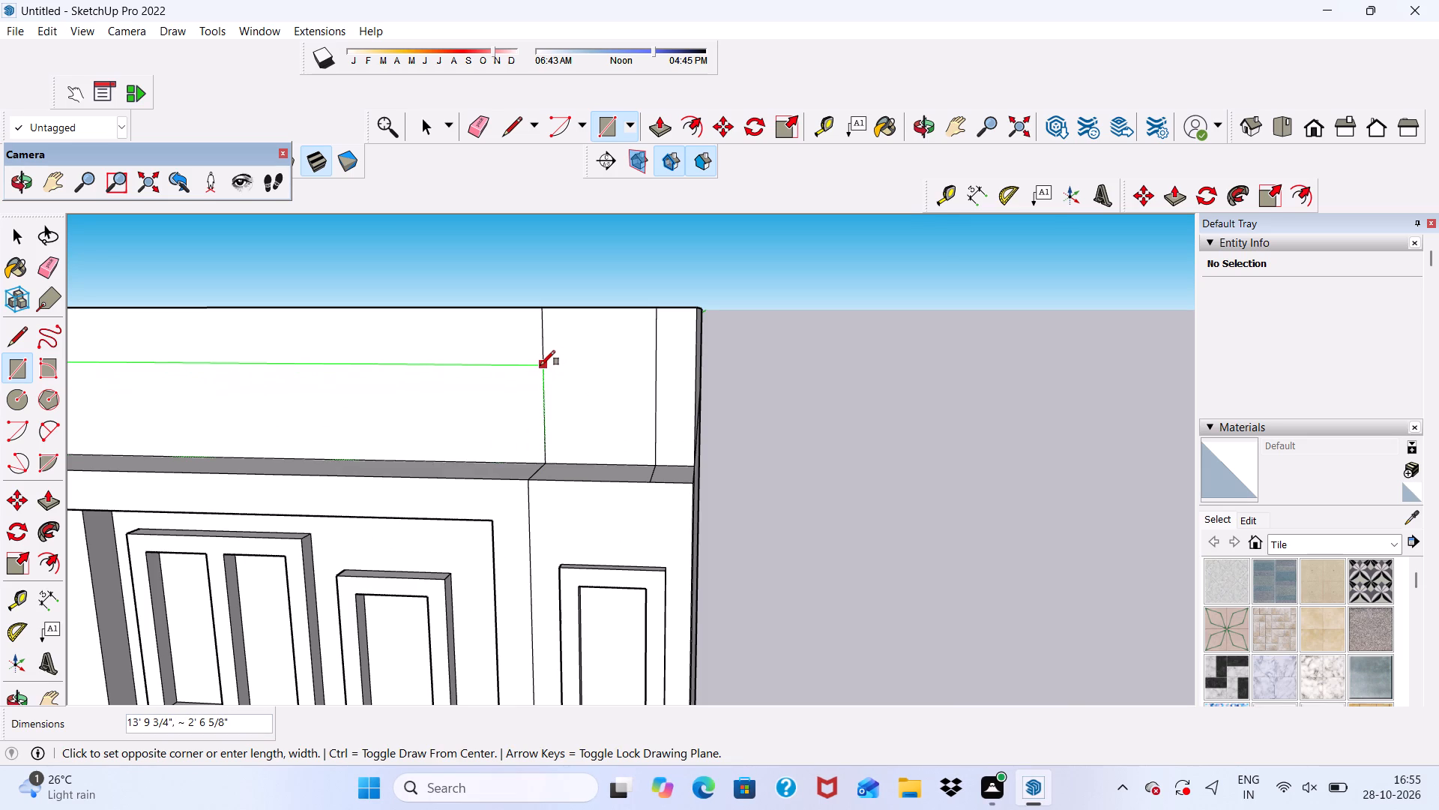
{"action": "left_click", "coordinate": [541, 363]}
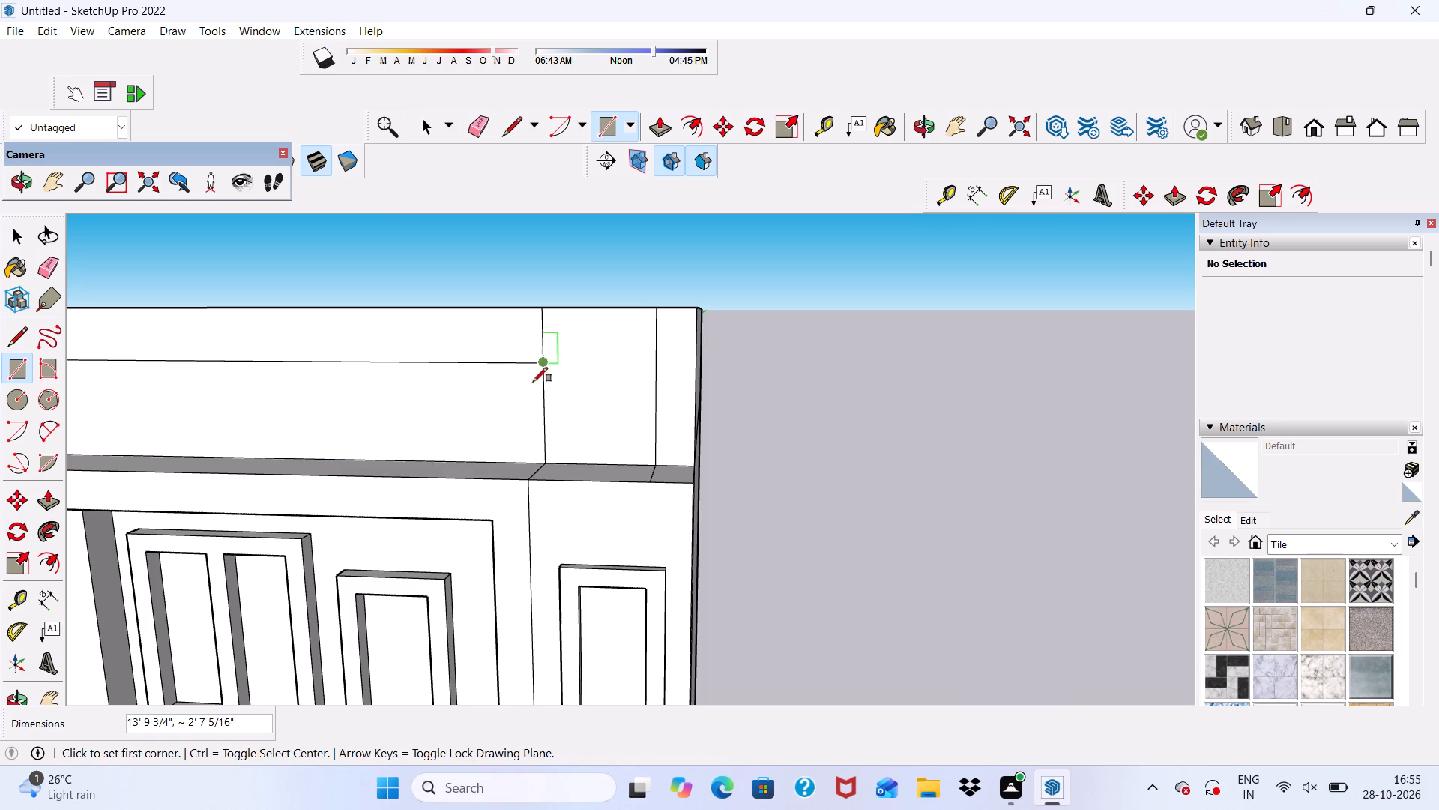
{"action": "middle_click_drag", "start_coordinate": [534, 398], "coordinate": [667, 352]}
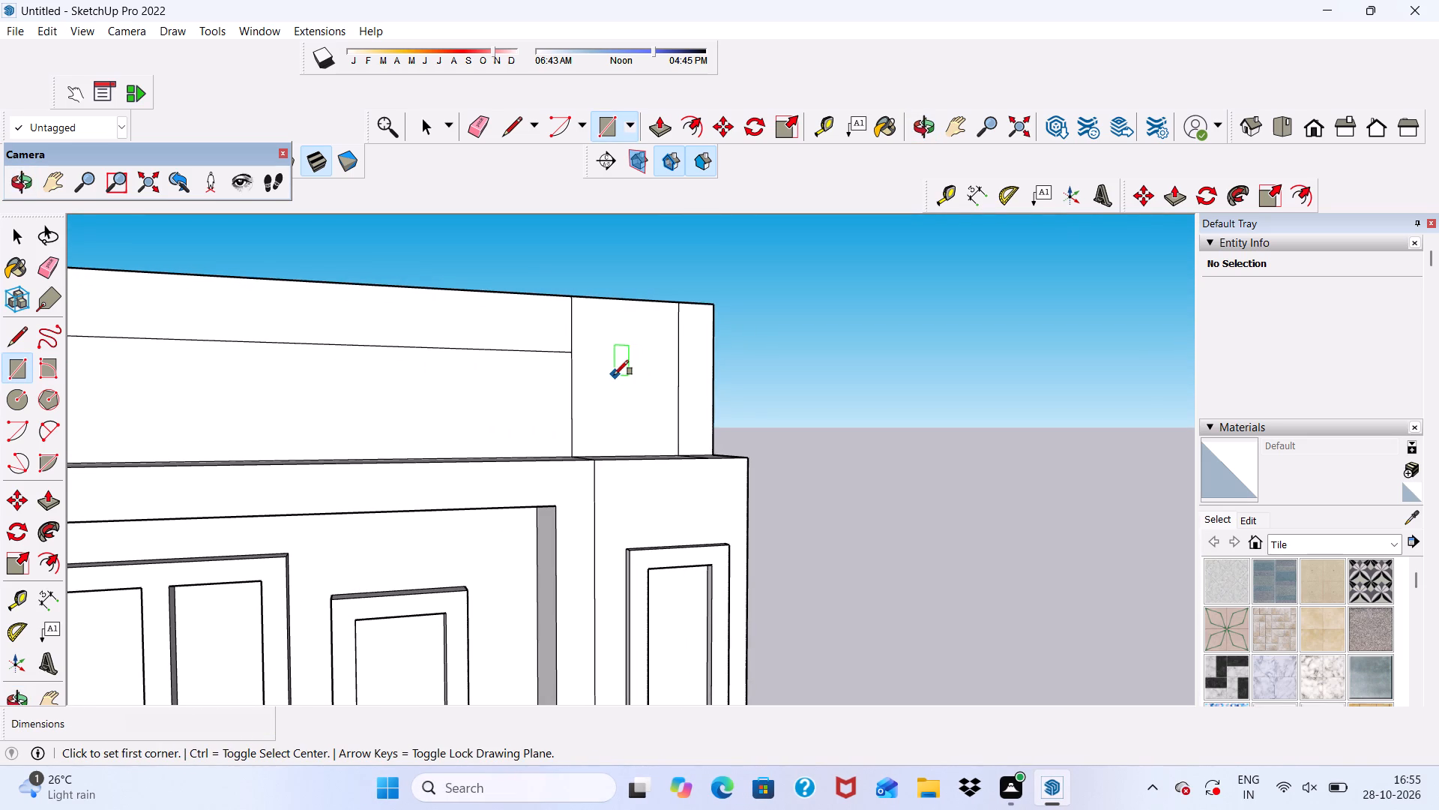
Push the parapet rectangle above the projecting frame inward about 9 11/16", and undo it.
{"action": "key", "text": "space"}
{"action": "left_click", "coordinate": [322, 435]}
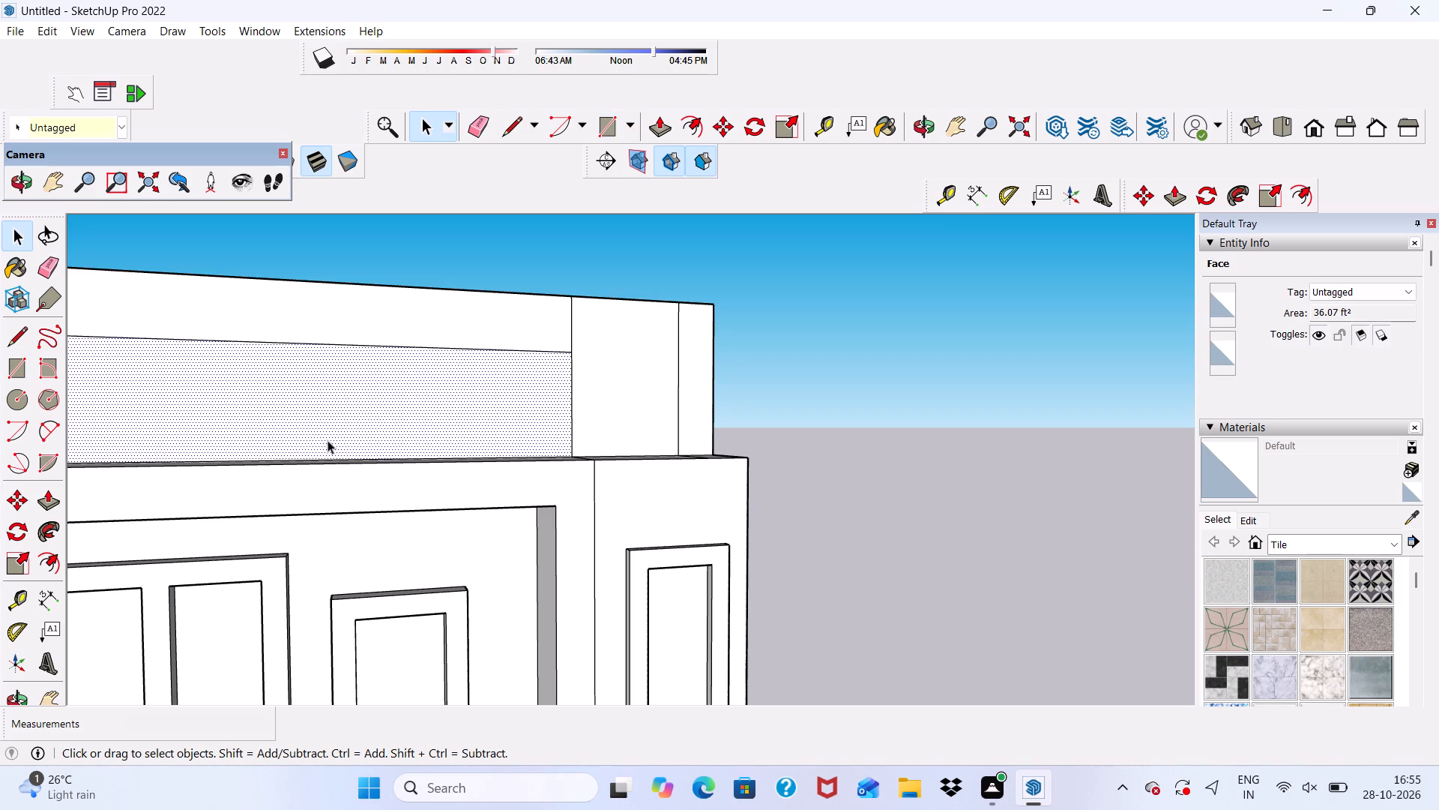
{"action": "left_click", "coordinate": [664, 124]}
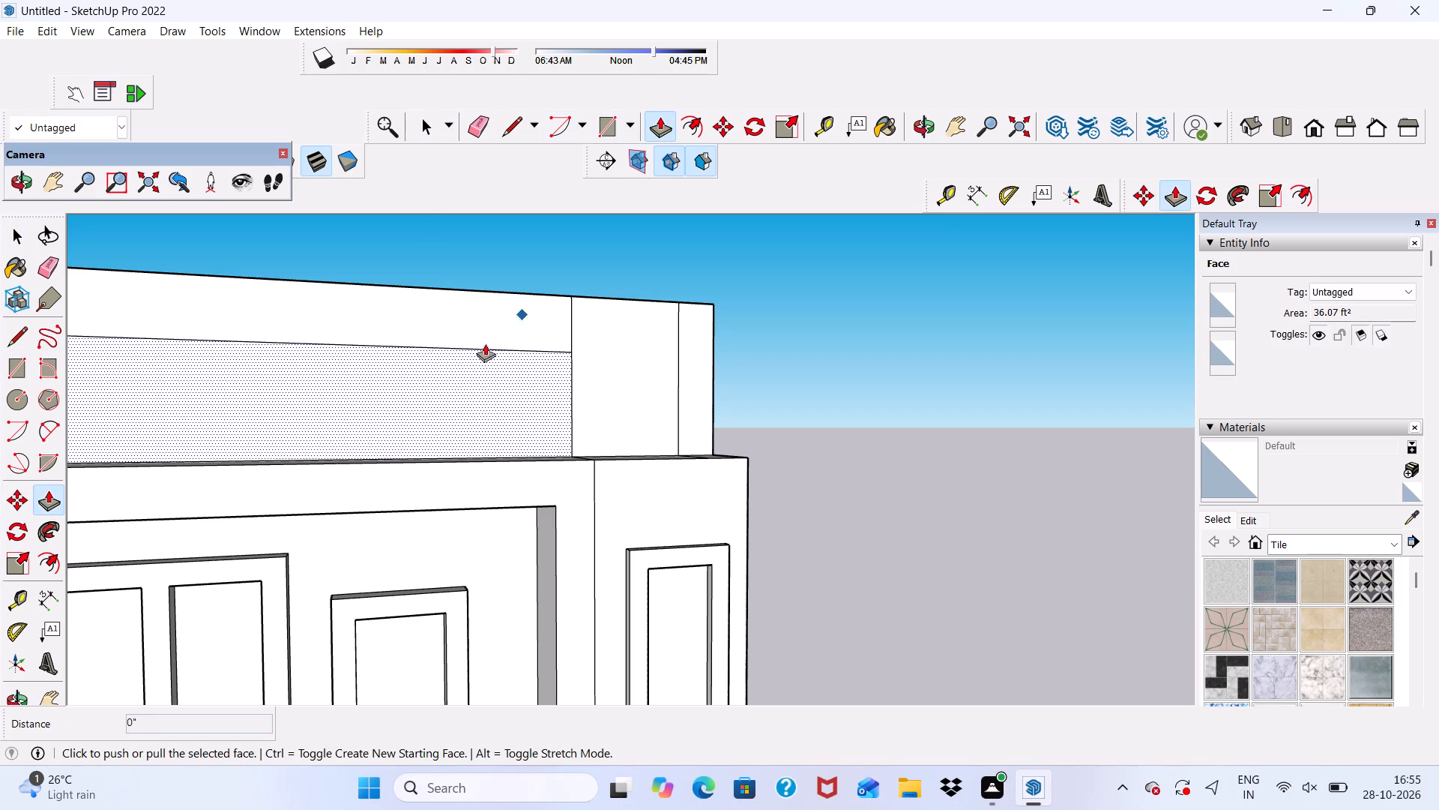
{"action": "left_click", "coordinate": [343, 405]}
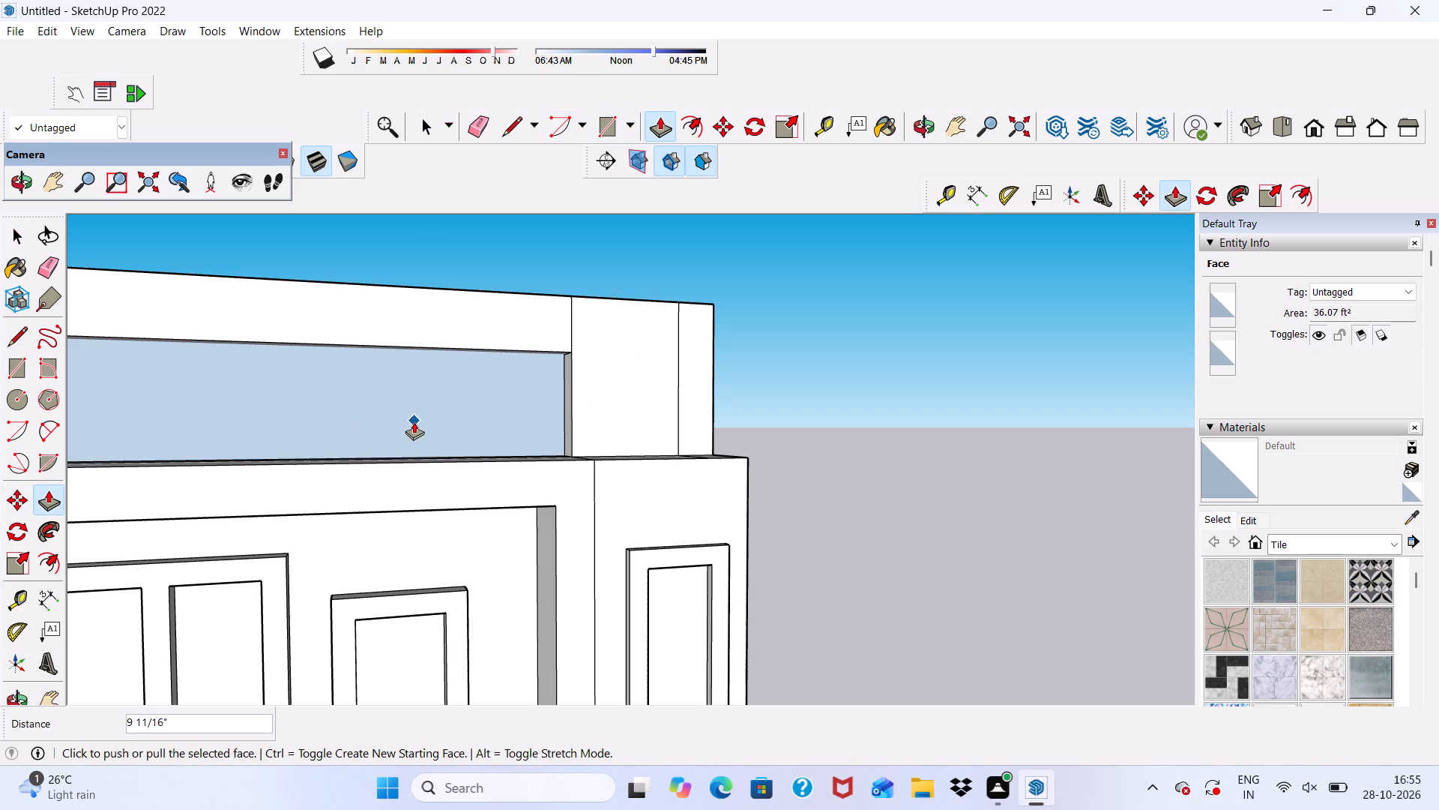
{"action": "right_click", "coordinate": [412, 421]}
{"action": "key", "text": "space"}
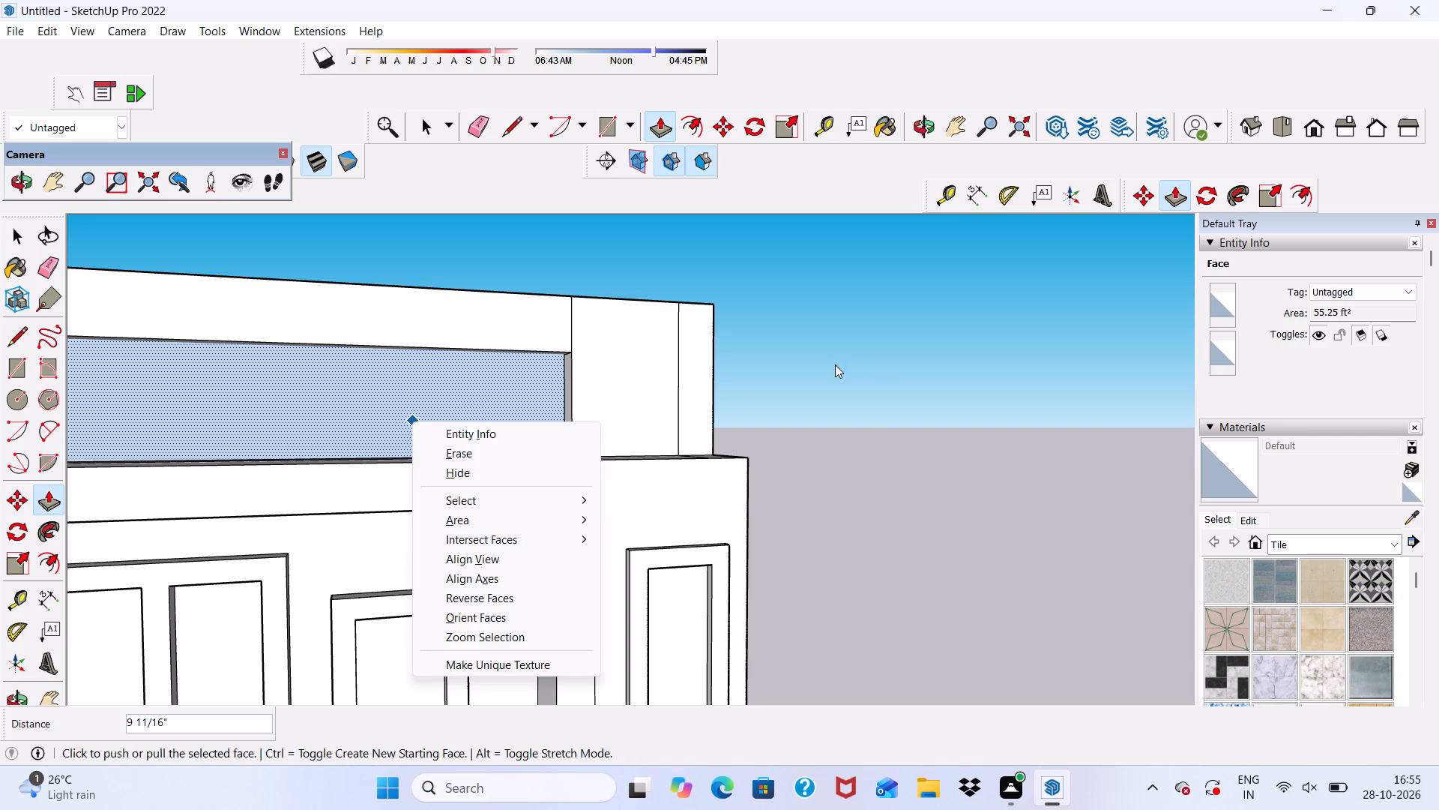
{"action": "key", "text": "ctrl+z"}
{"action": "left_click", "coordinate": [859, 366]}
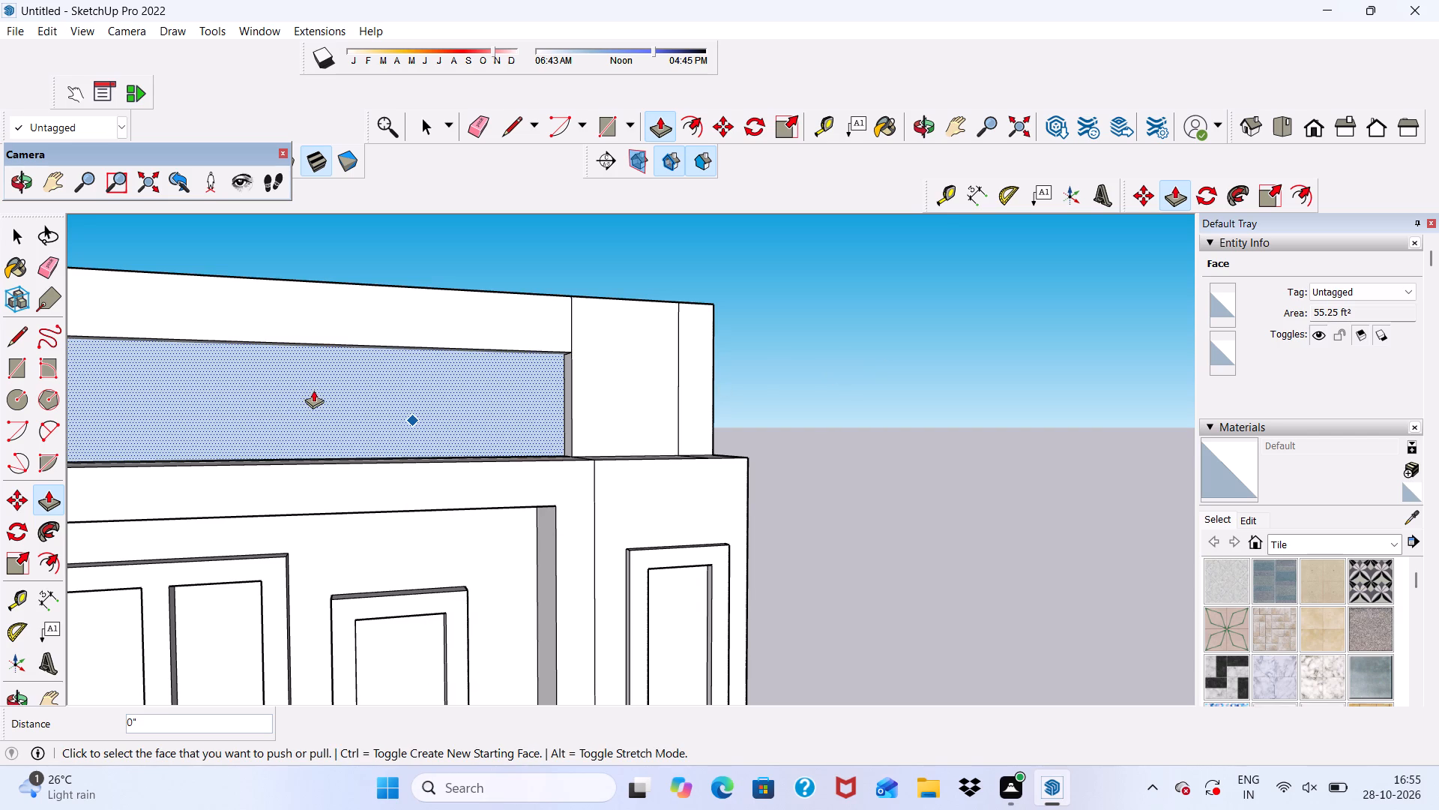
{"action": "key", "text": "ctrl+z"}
Push/Pull the parapet rectangle outward 2', flush with the front of the projecting frame below it.
{"action": "left_click", "coordinate": [311, 397]}
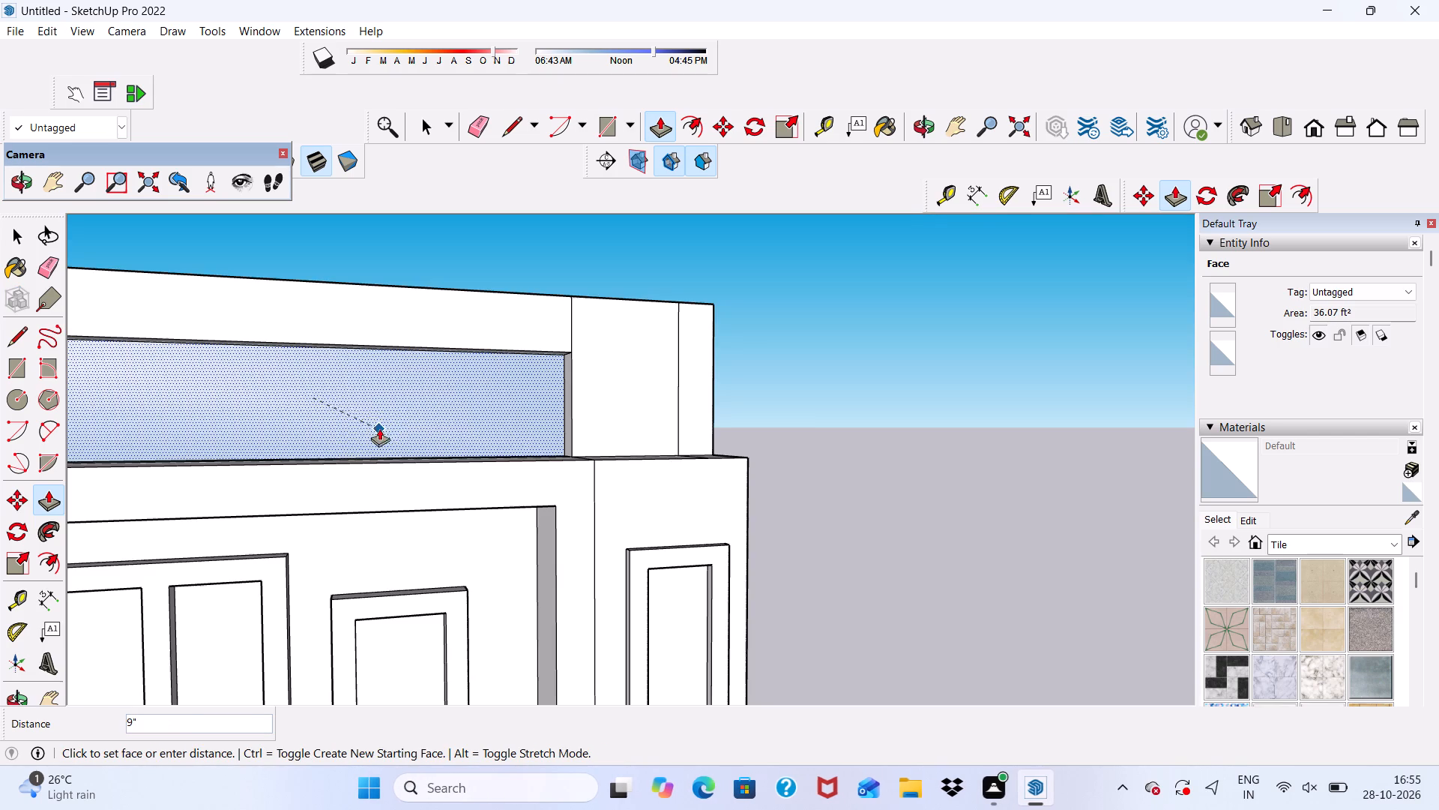
{"action": "scroll", "coordinate": [356, 443], "scroll_direction": "down", "scroll_amount": 3}
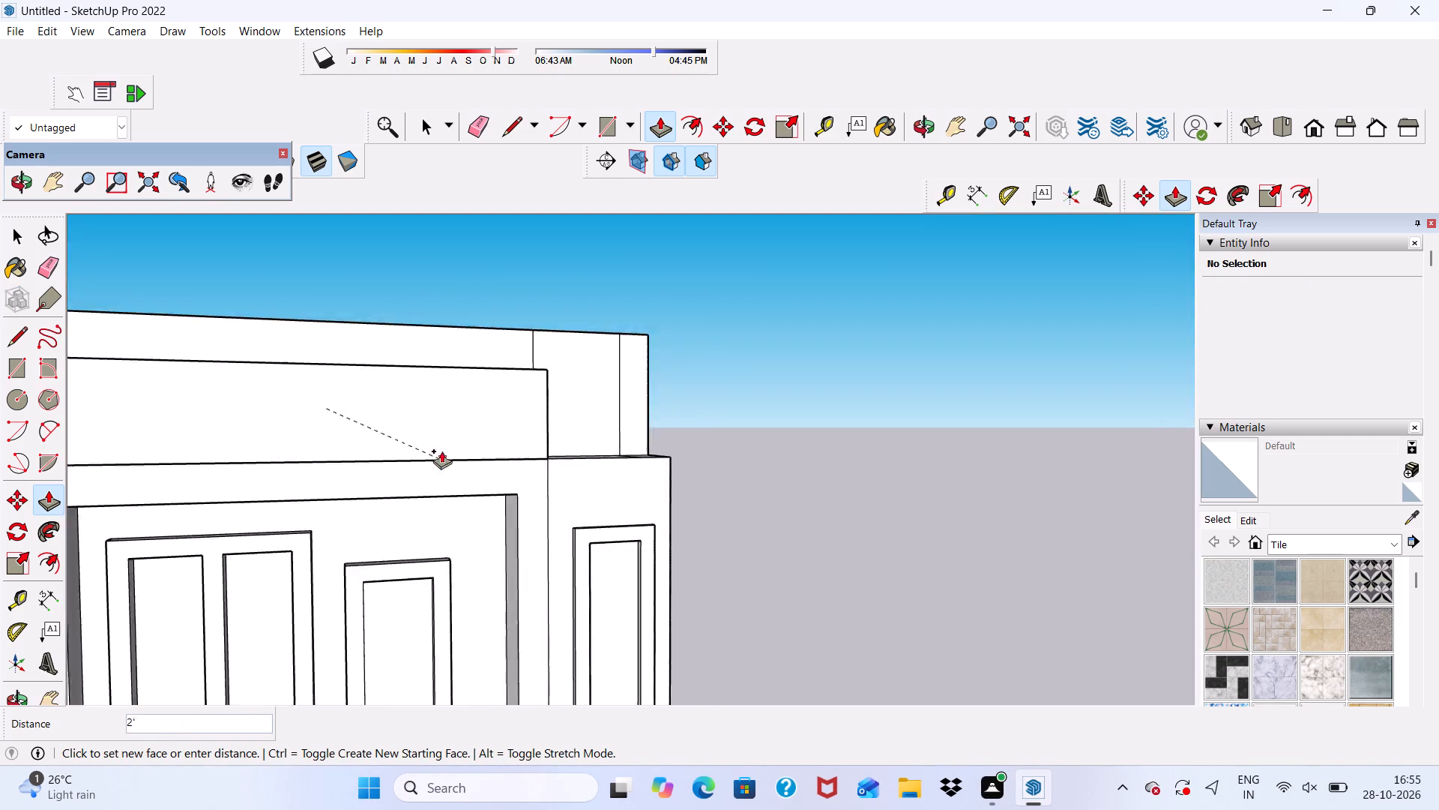
{"action": "scroll", "coordinate": [441, 451], "scroll_direction": "down", "scroll_amount": 2}
{"action": "middle_click_drag", "start_coordinate": [504, 472], "coordinate": [259, 514]}
{"action": "scroll", "coordinate": [513, 457], "scroll_direction": "up", "scroll_amount": 1}
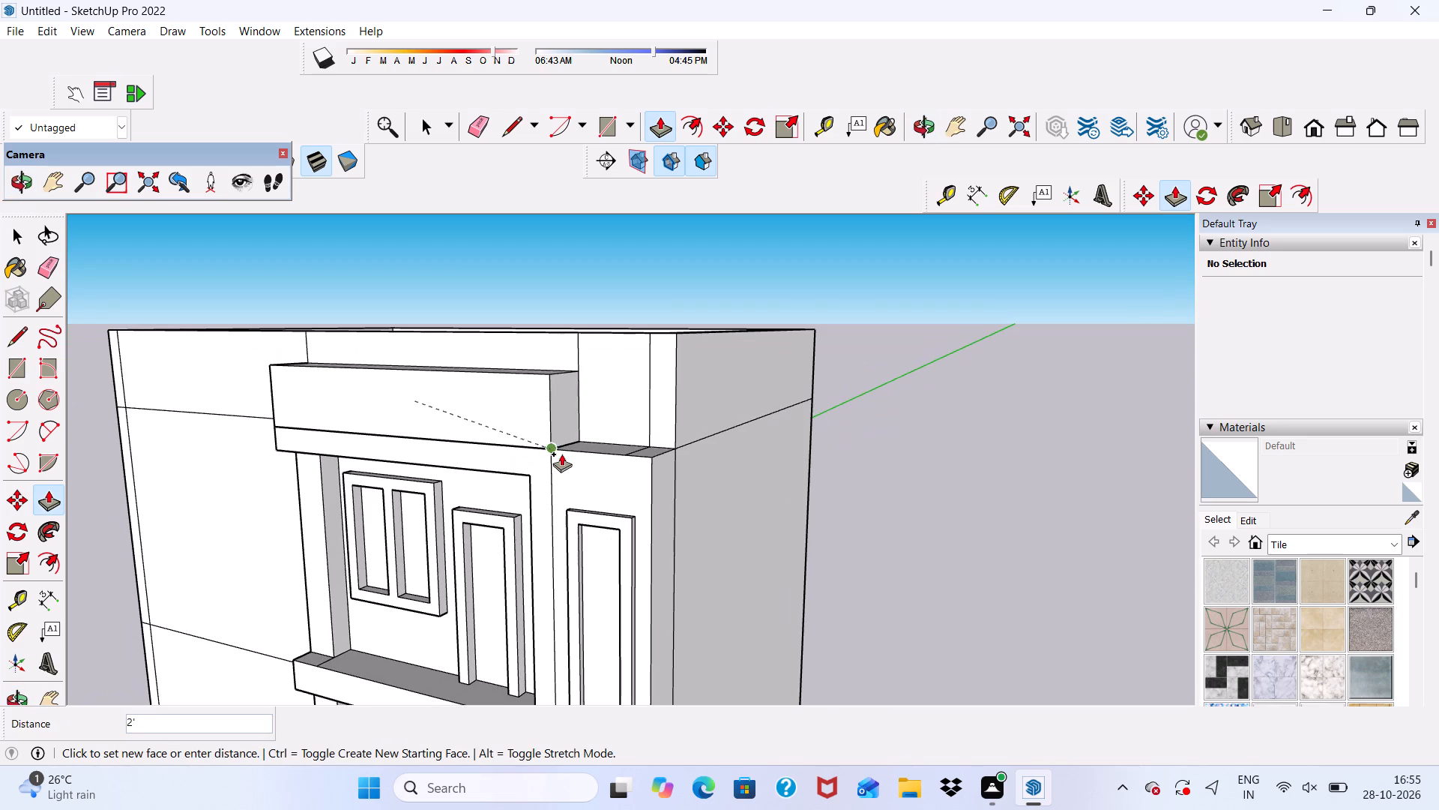
{"action": "left_click", "coordinate": [546, 446]}
Push/Pull the new parapet block's end face sideways about 3' 10 5/8", extending it over the corner block to the building's side.
{"action": "scroll", "coordinate": [546, 446], "scroll_direction": "down", "scroll_amount": 2}
{"action": "middle_click_drag", "start_coordinate": [495, 418], "coordinate": [648, 344]}
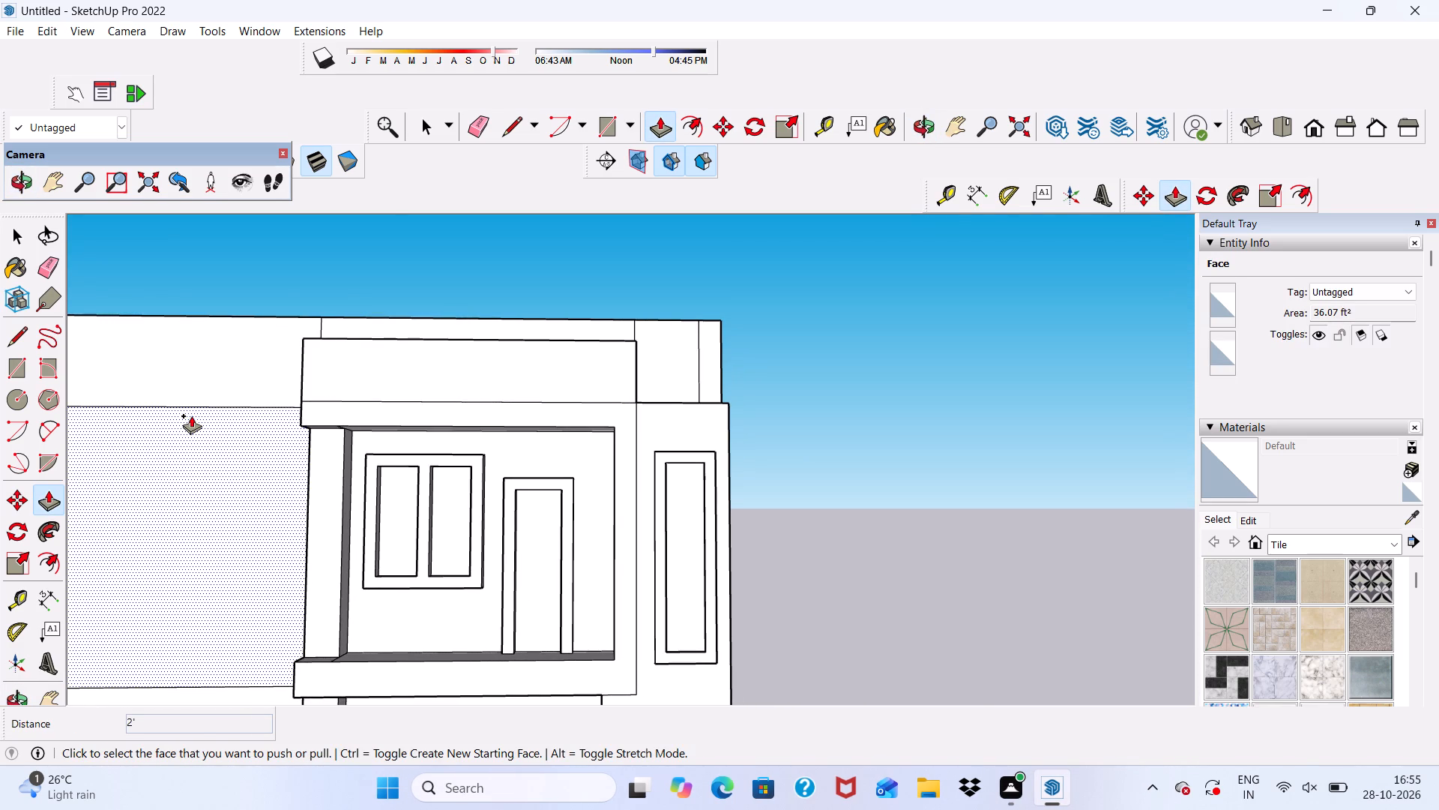
{"action": "scroll", "coordinate": [309, 435], "scroll_direction": "up", "scroll_amount": 1}
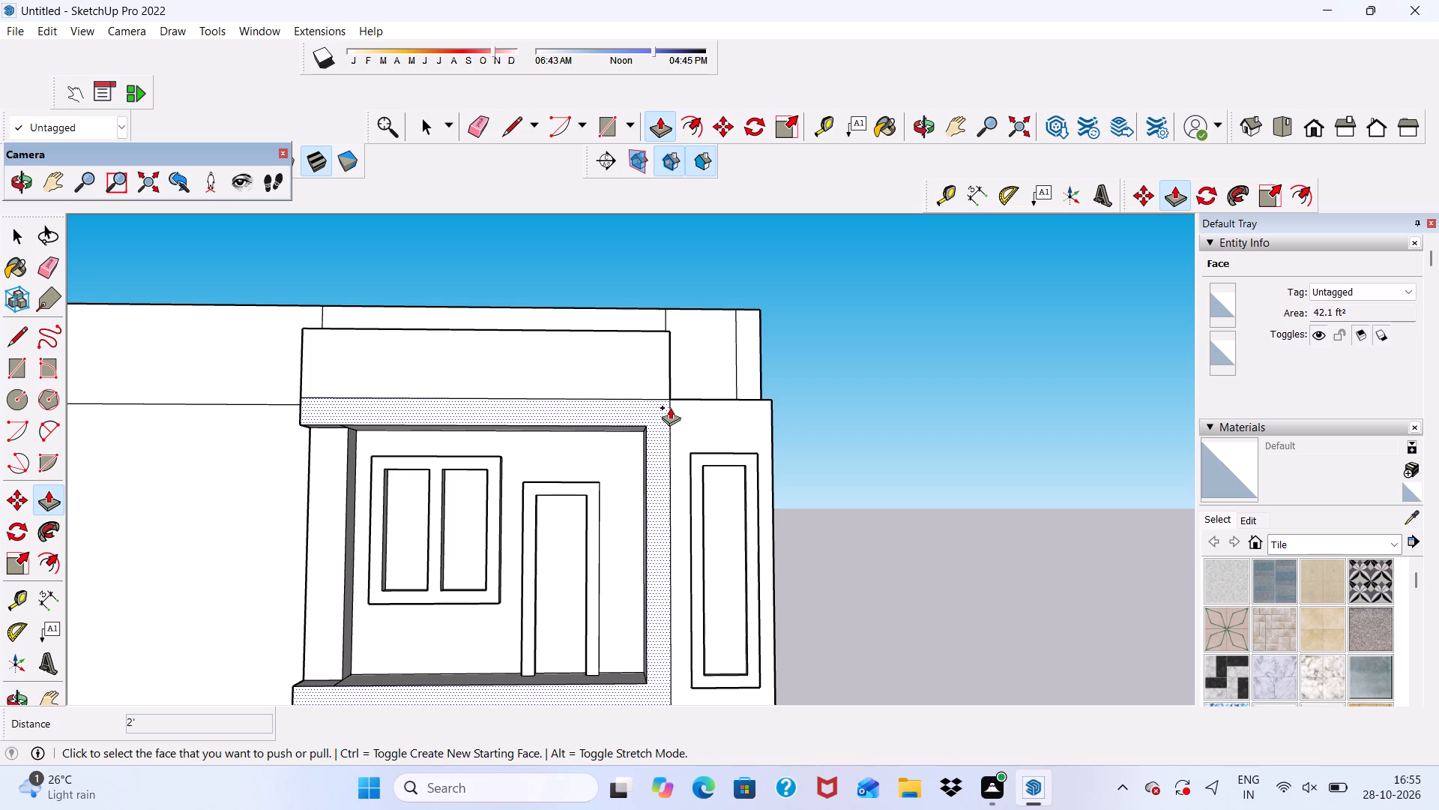
{"action": "scroll", "coordinate": [673, 406], "scroll_direction": "up", "scroll_amount": 4}
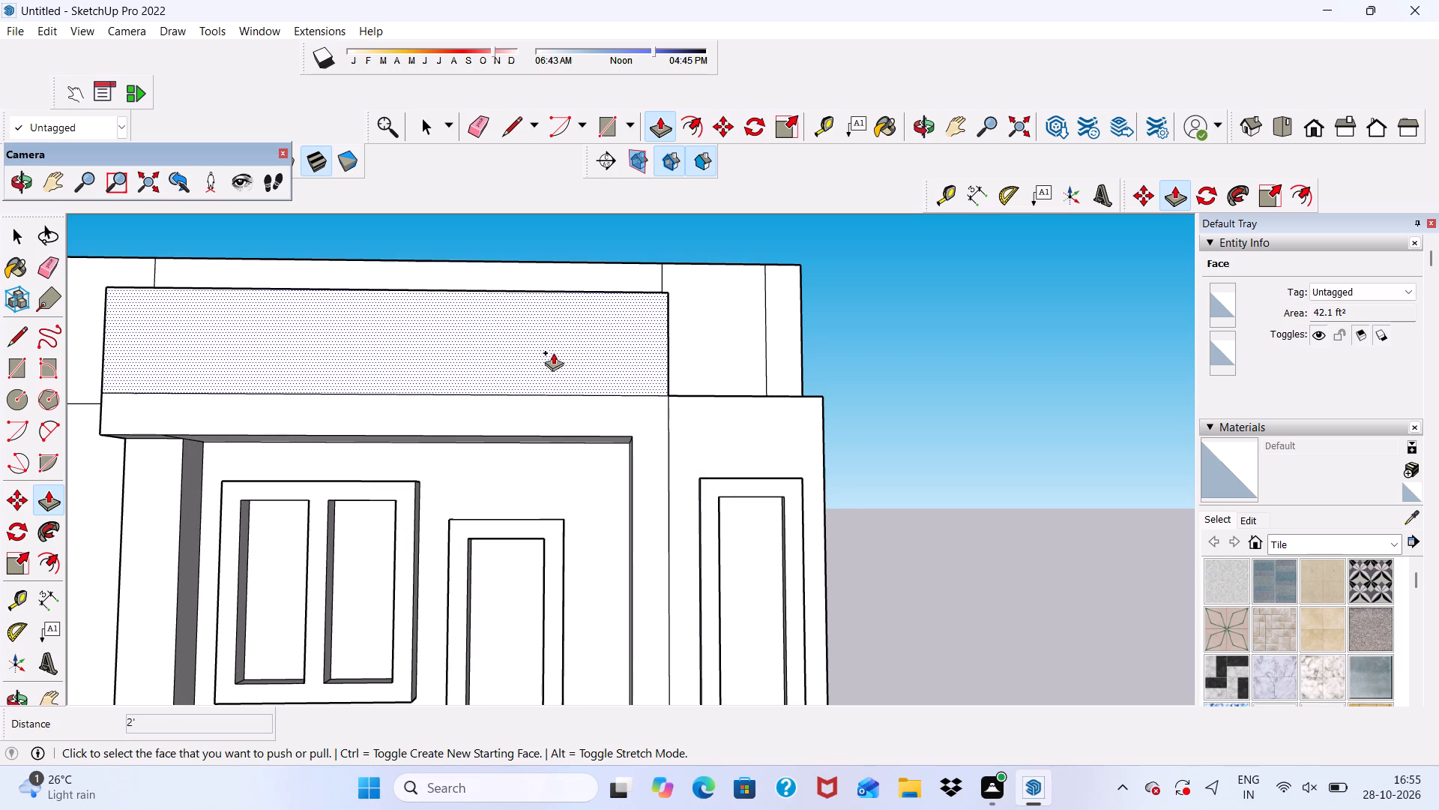
{"action": "middle_click_drag", "start_coordinate": [574, 379], "coordinate": [188, 424]}
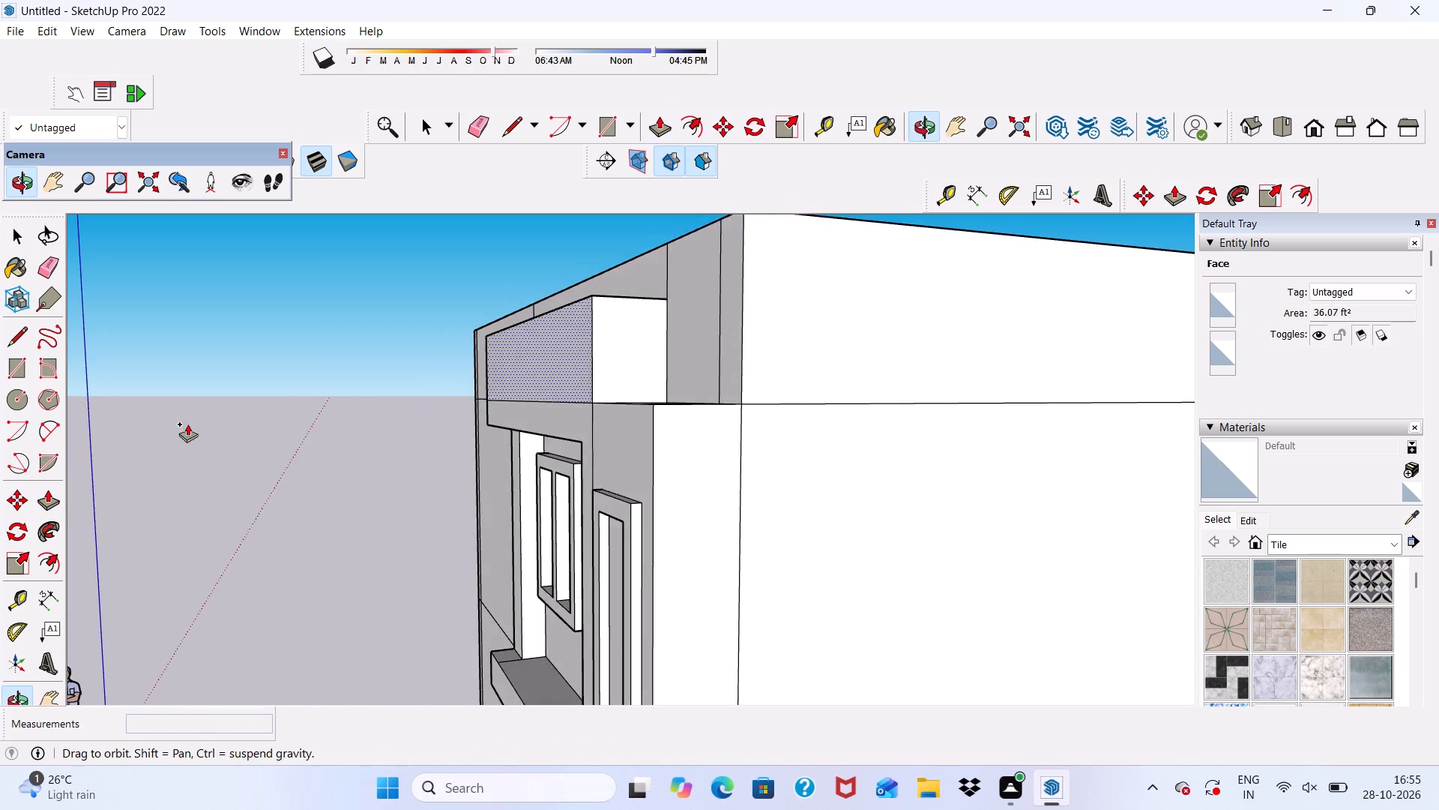
{"action": "scroll", "coordinate": [716, 333], "scroll_direction": "up", "scroll_amount": 4}
{"action": "left_click", "coordinate": [594, 333]}
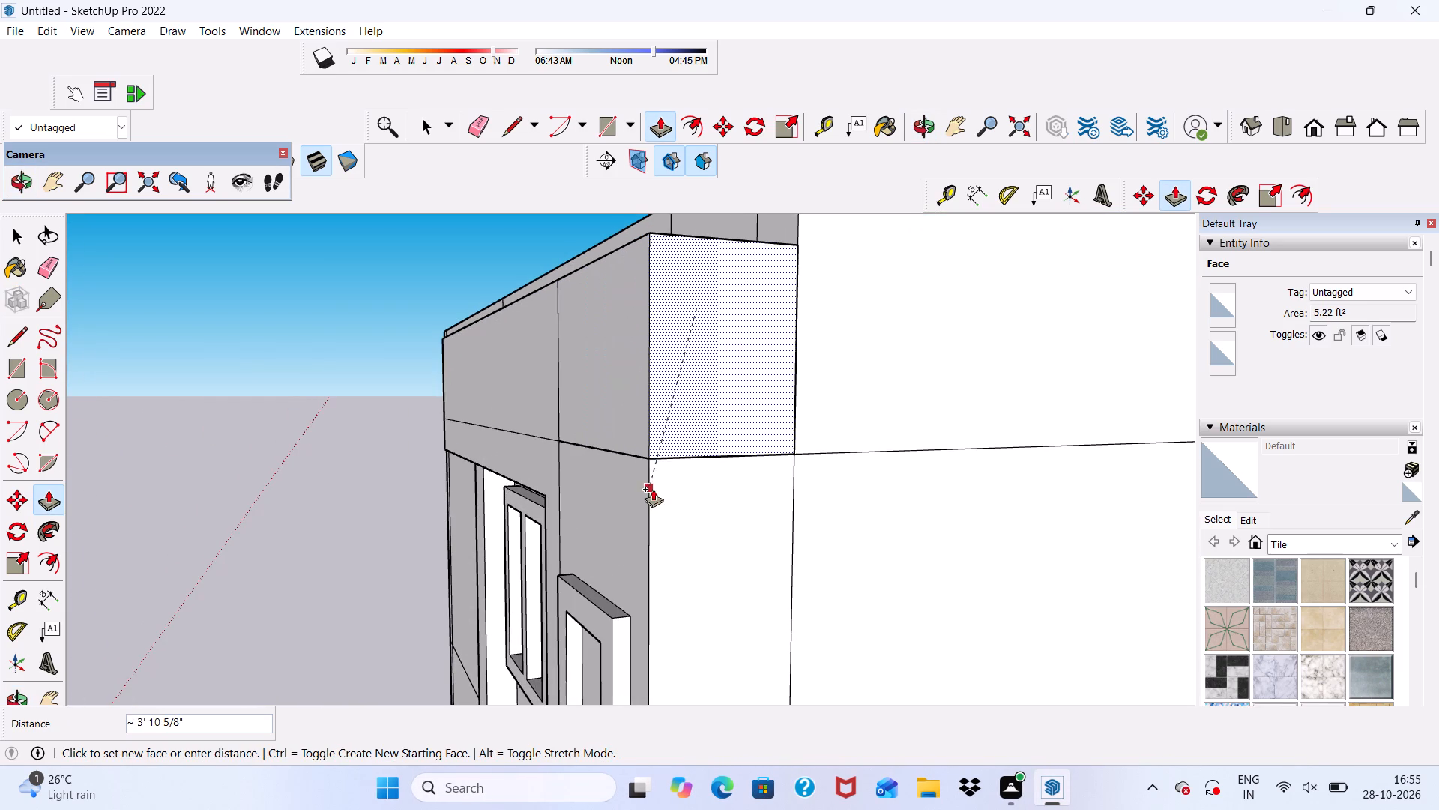
{"action": "left_click", "coordinate": [653, 489]}
Push/Pull the top face of the parapet section above the corner block up about 1' 15/16".
{"action": "scroll", "coordinate": [639, 451], "scroll_direction": "down", "scroll_amount": 1}
{"action": "middle_click_drag", "start_coordinate": [639, 451], "coordinate": [877, 399]}
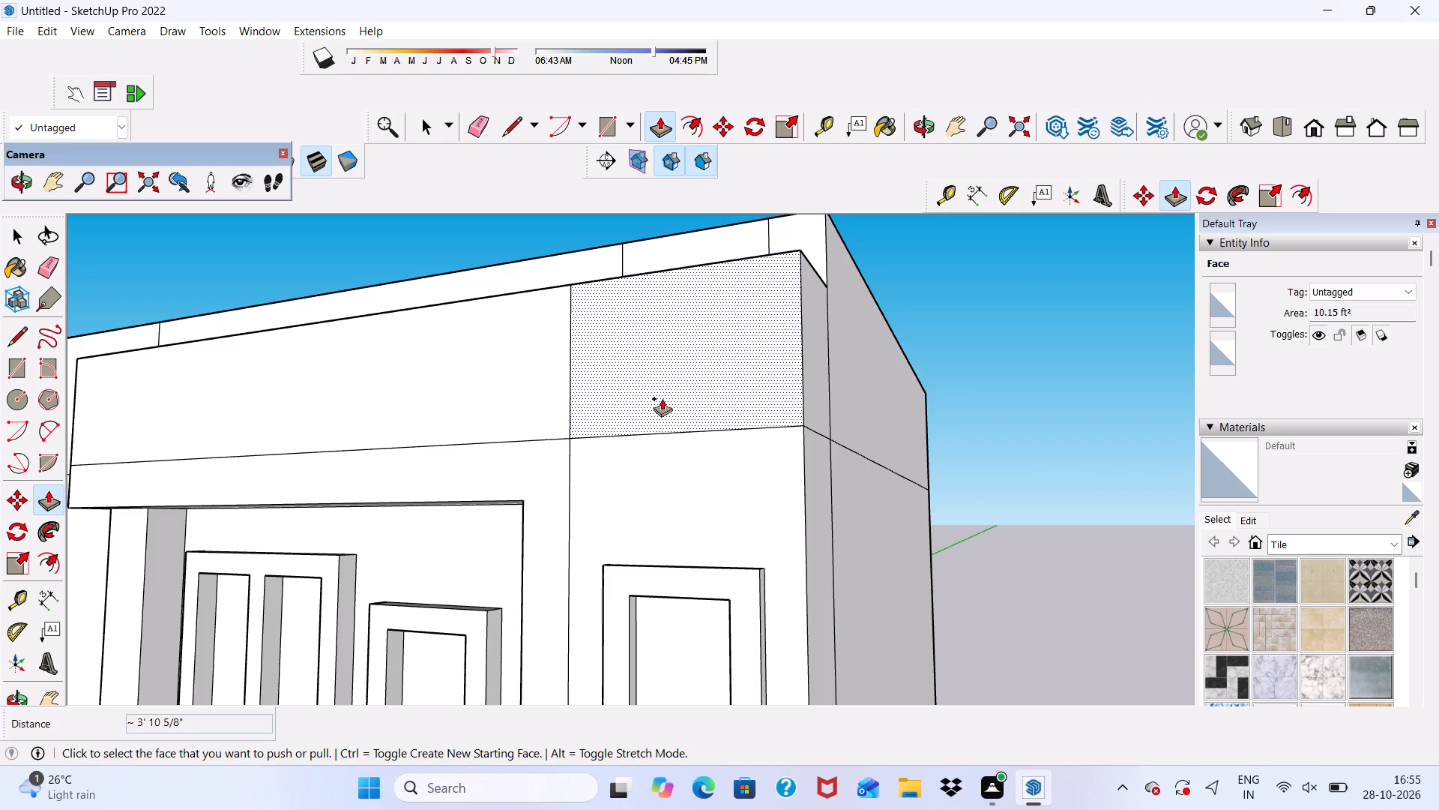
{"action": "middle_click_drag", "start_coordinate": [622, 416], "coordinate": [746, 405]}
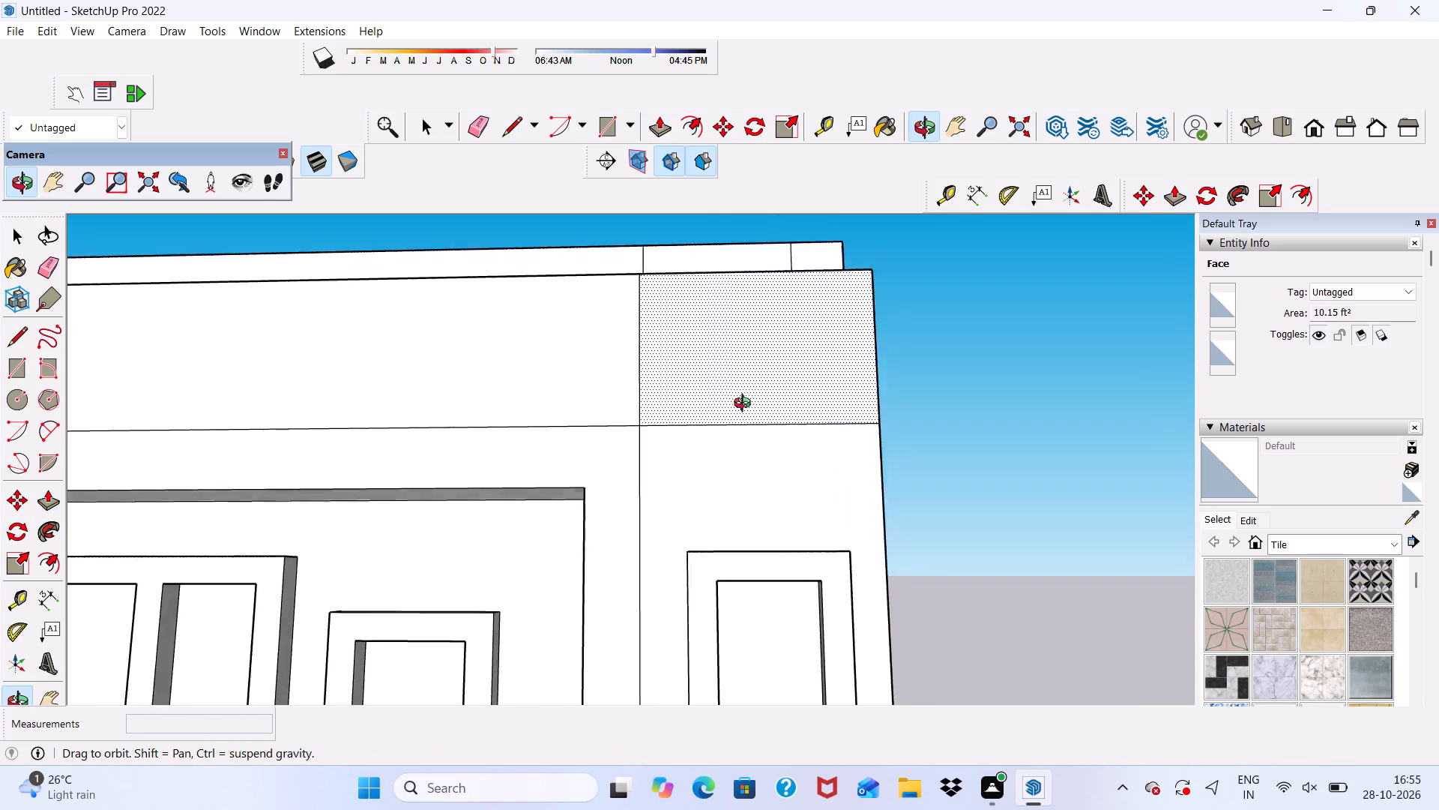
{"action": "middle_click_drag", "start_coordinate": [746, 405], "coordinate": [625, 726]}
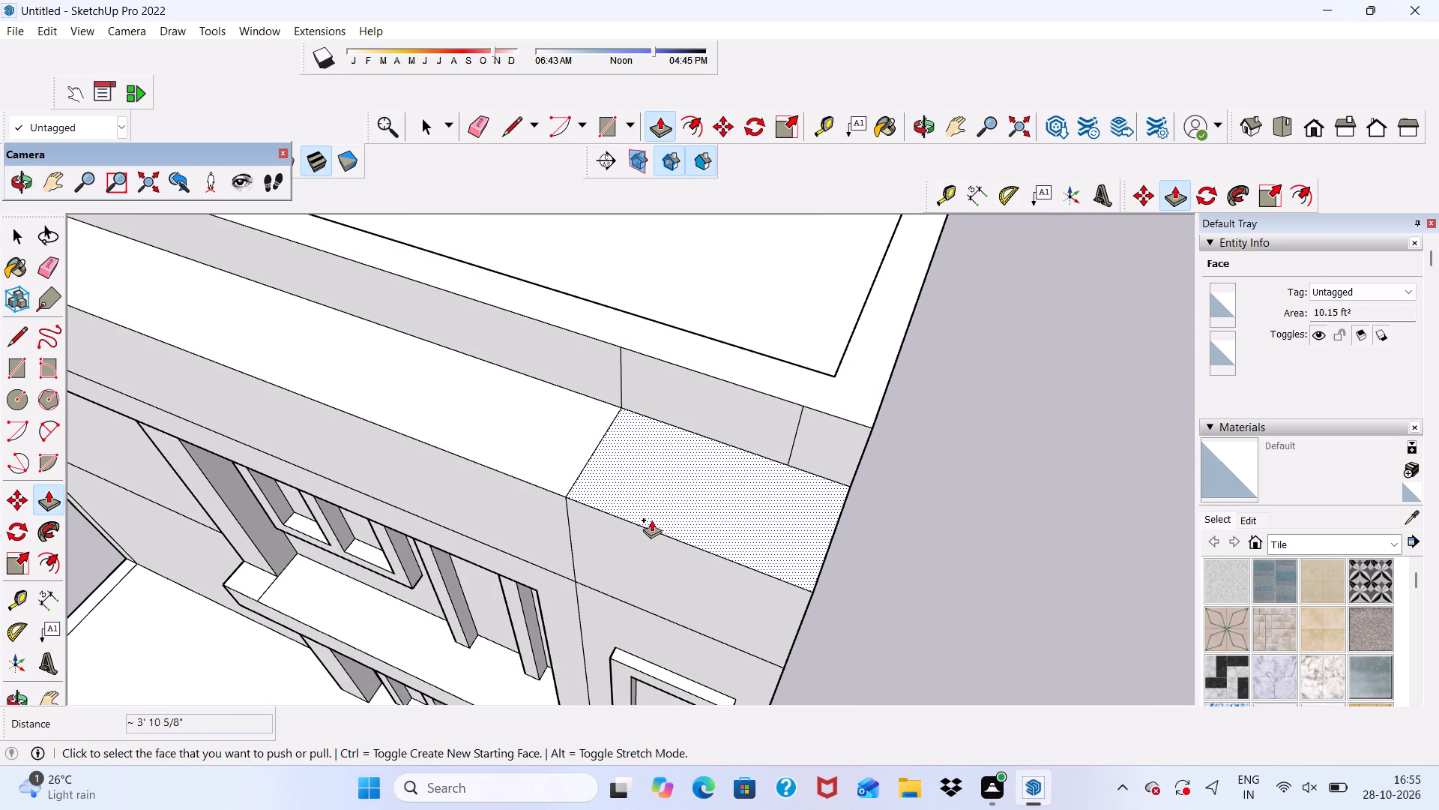
{"action": "left_click", "coordinate": [652, 506]}
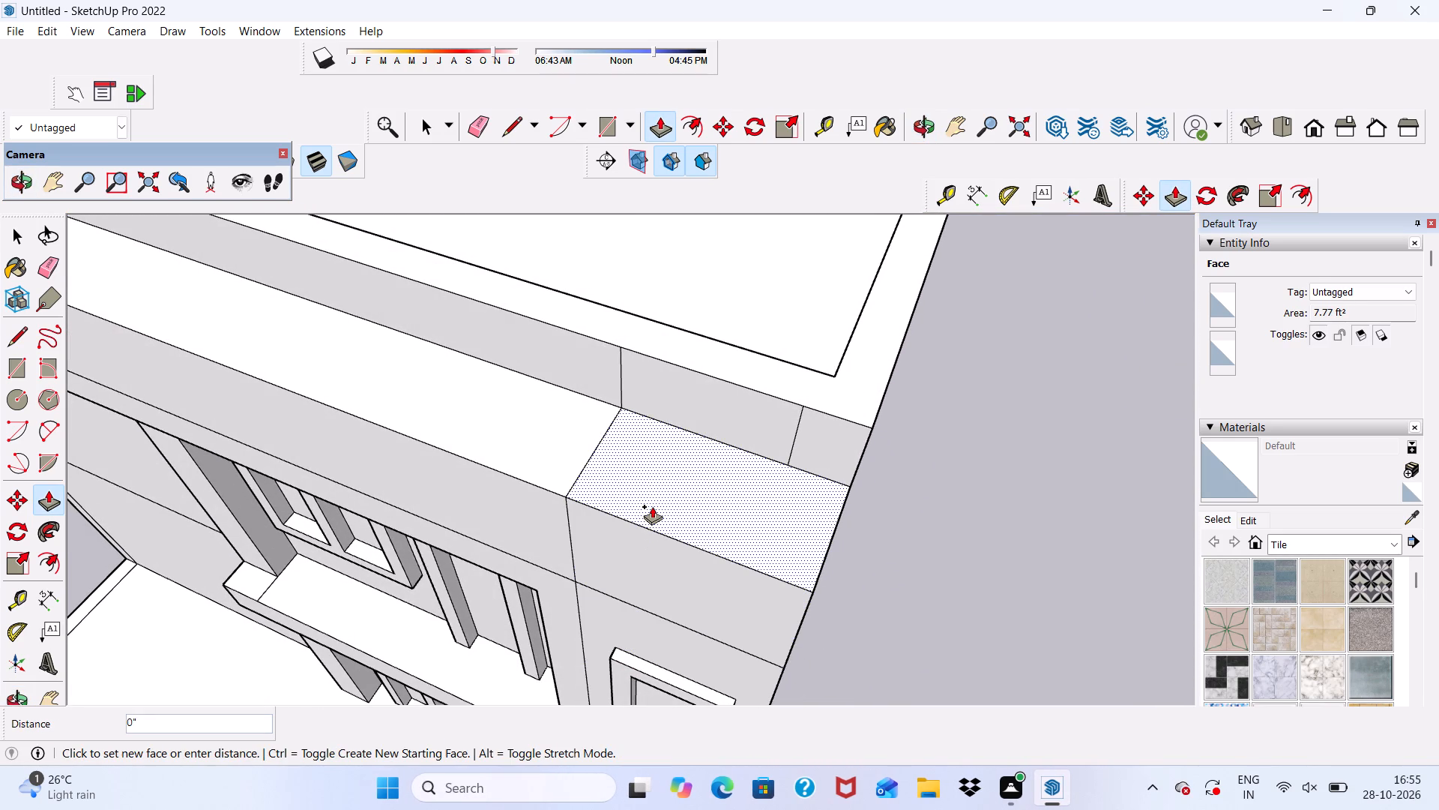
{"action": "left_click", "coordinate": [659, 463]}
Draw a strip about 13' 9 3/4" by 4 1/2" along the bottom of the projecting parapet's front face, ending at the corner section.
{"action": "scroll", "coordinate": [657, 495], "scroll_direction": "down", "scroll_amount": 1}
{"action": "middle_click_drag", "start_coordinate": [657, 495], "coordinate": [710, 394]}
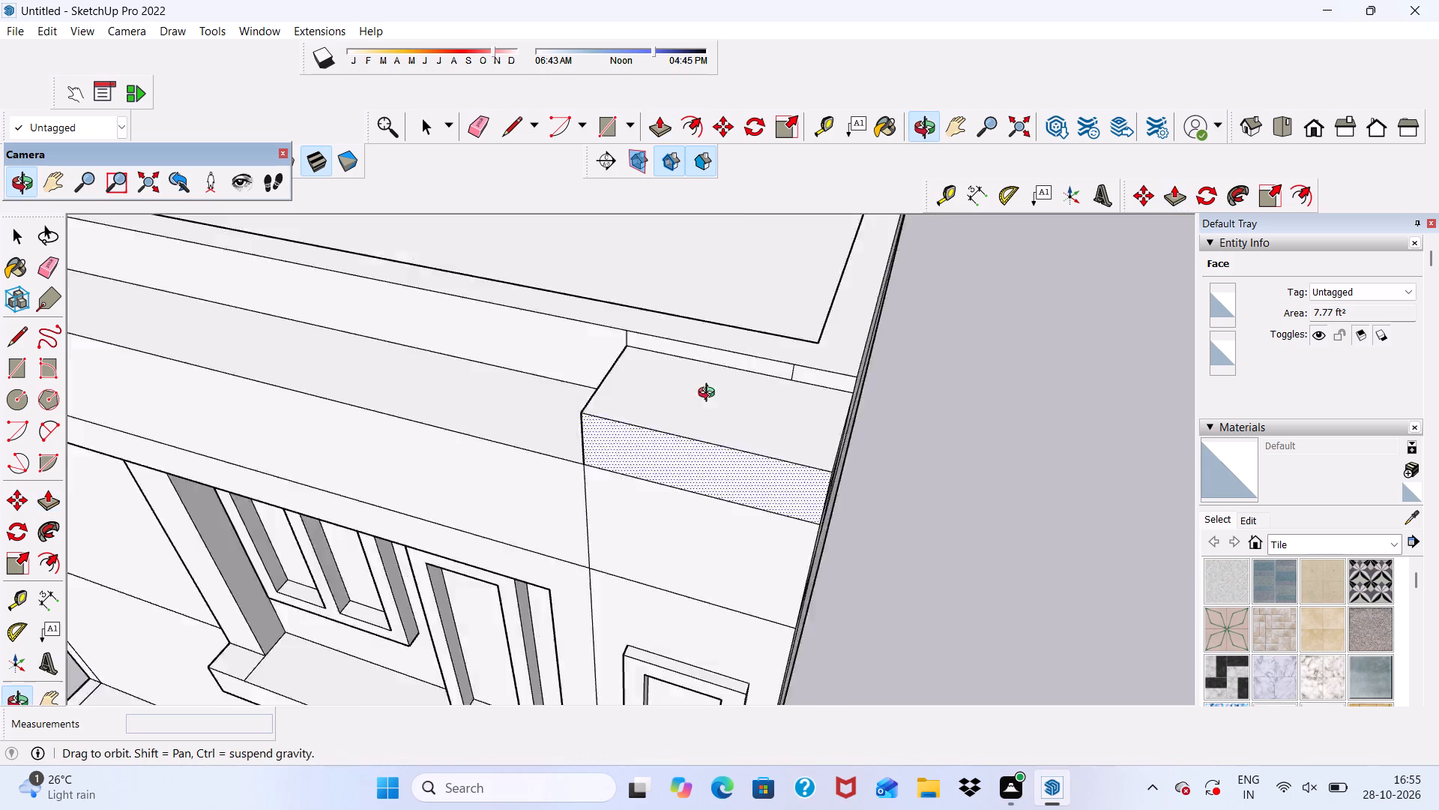
{"action": "middle_click_drag", "start_coordinate": [710, 394], "coordinate": [819, 241]}
{"action": "scroll", "coordinate": [702, 332], "scroll_direction": "down", "scroll_amount": 4}
{"action": "middle_click_drag", "start_coordinate": [699, 364], "coordinate": [581, 375]}
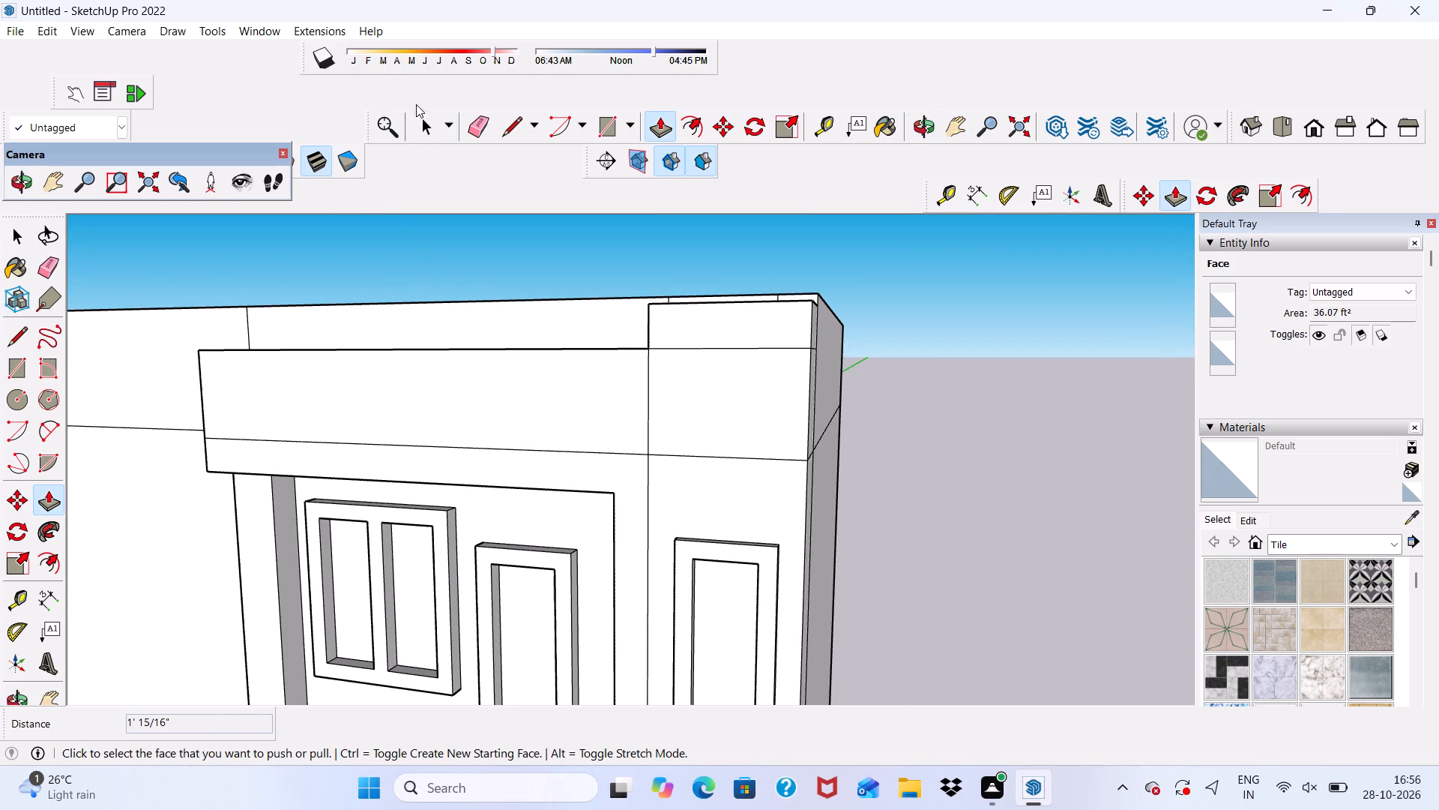
{"action": "left_click", "coordinate": [604, 123]}
{"action": "scroll", "coordinate": [393, 250], "scroll_direction": "down", "scroll_amount": 2}
{"action": "middle_click_drag", "start_coordinate": [393, 271], "coordinate": [701, 265]}
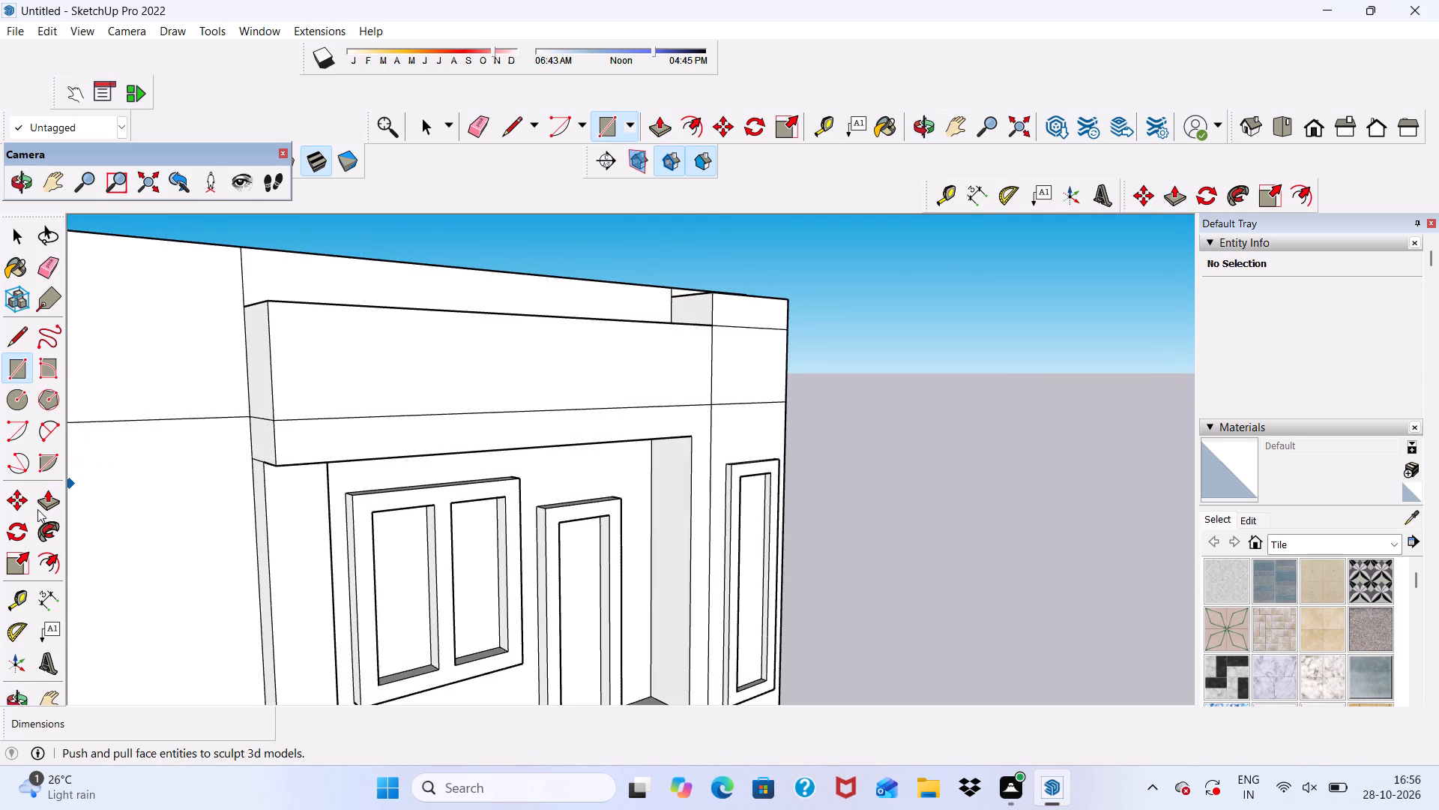
{"action": "scroll", "coordinate": [36, 509], "scroll_direction": "up", "scroll_amount": 5}
{"action": "scroll", "coordinate": [260, 417], "scroll_direction": "up", "scroll_amount": 10}
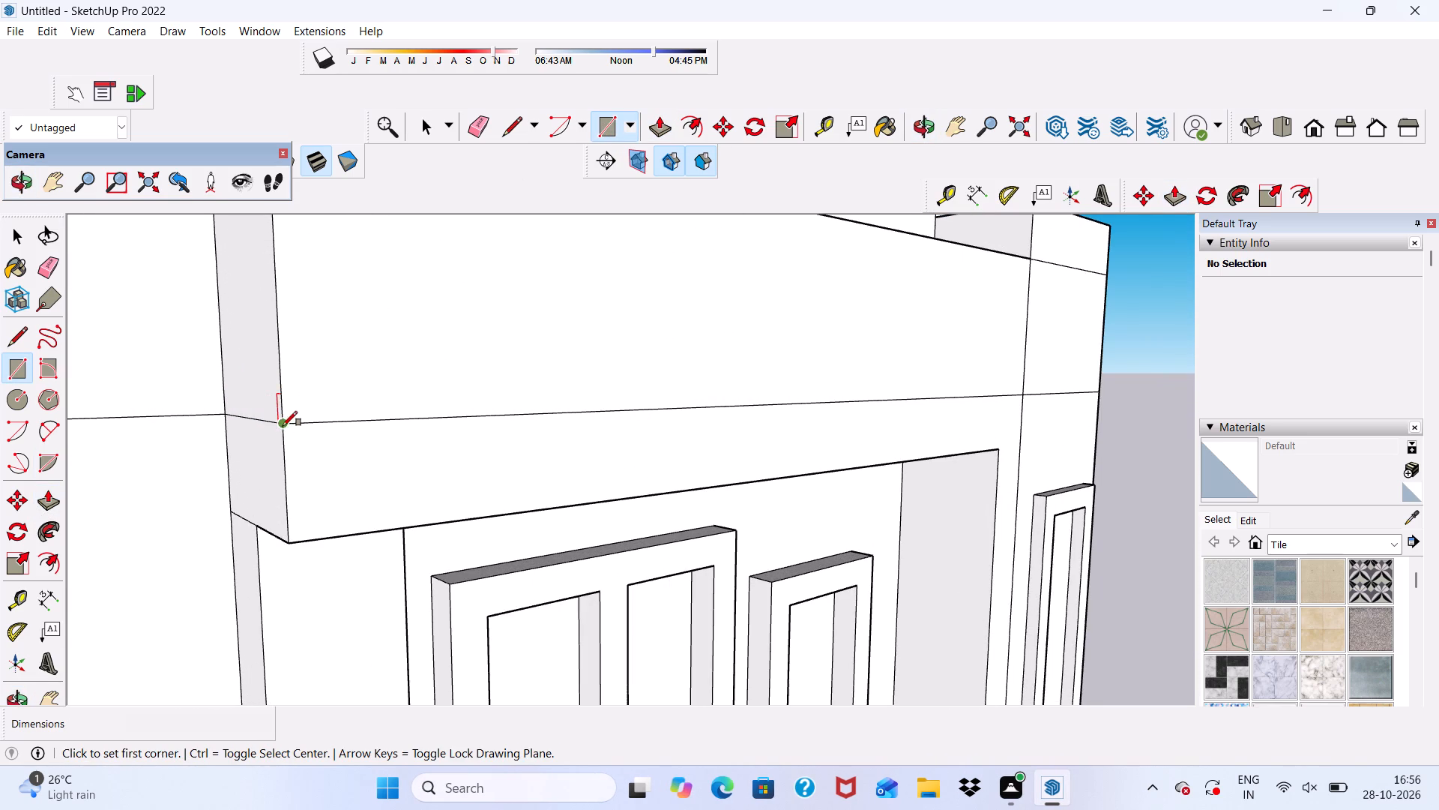
{"action": "left_click", "coordinate": [286, 426]}
{"action": "scroll", "coordinate": [460, 387], "scroll_direction": "down", "scroll_amount": 3}
{"action": "scroll", "coordinate": [947, 372], "scroll_direction": "up", "scroll_amount": 4}
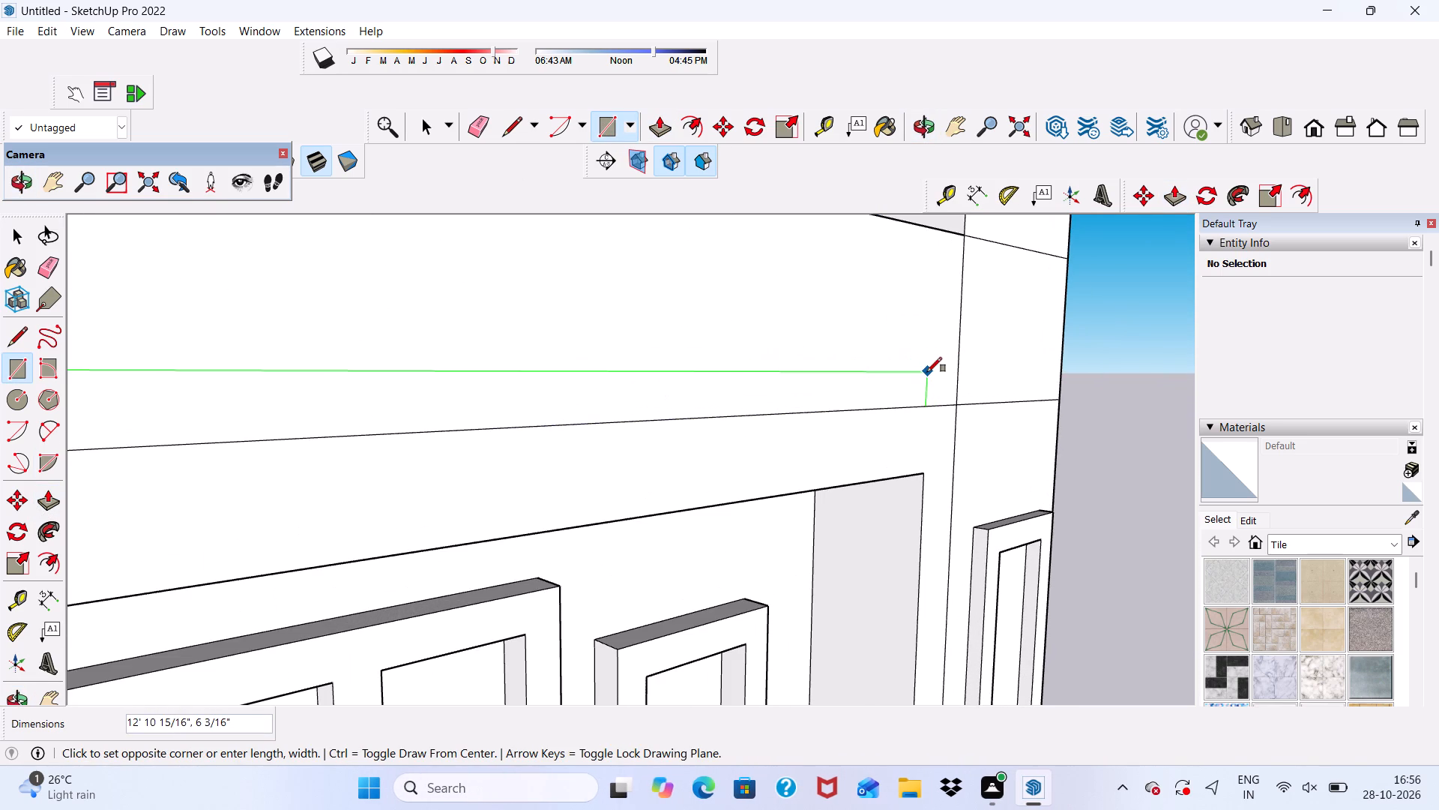
{"action": "scroll", "coordinate": [951, 385], "scroll_direction": "up", "scroll_amount": 4}
{"action": "scroll", "coordinate": [912, 393], "scroll_direction": "down", "scroll_amount": 5}
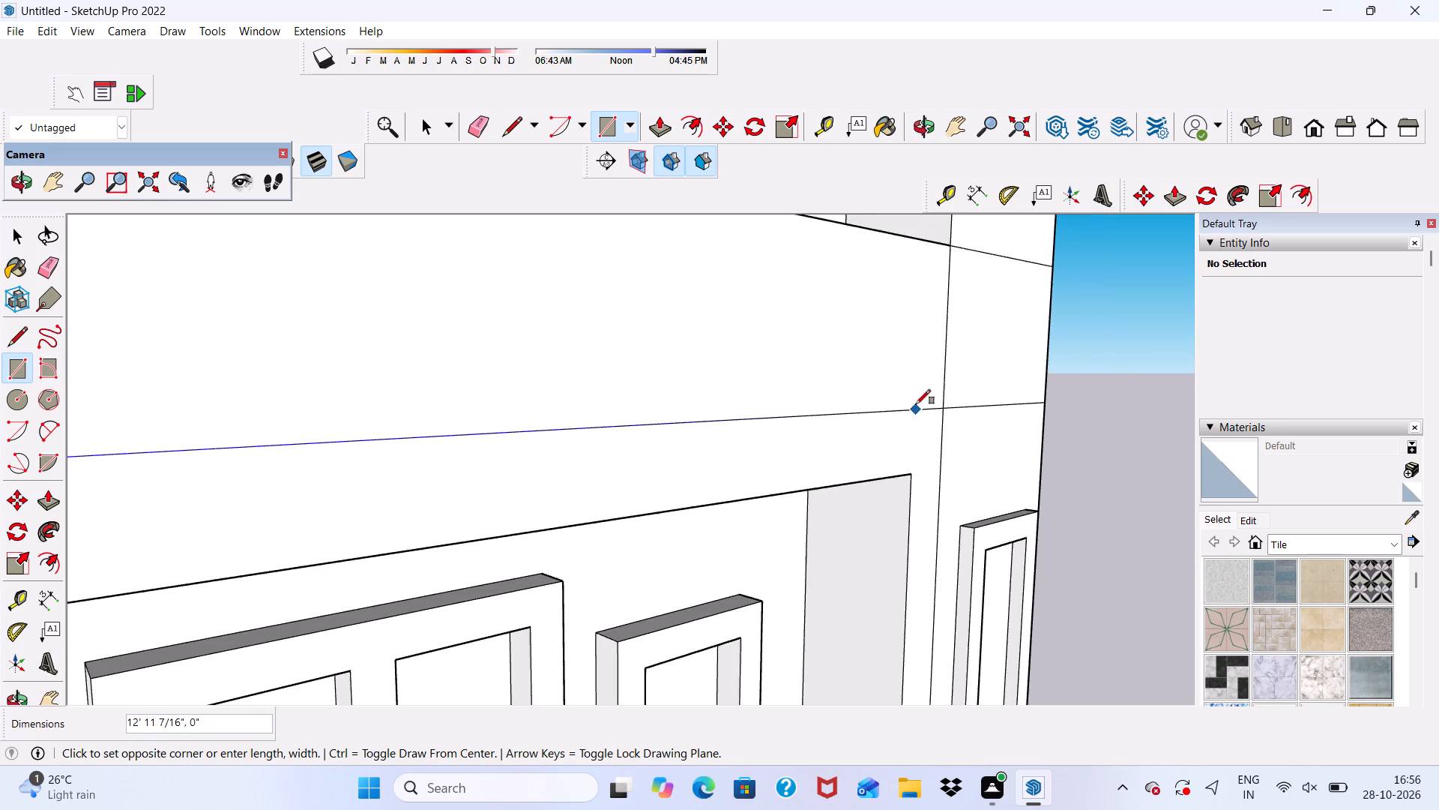
{"action": "middle_click_drag", "start_coordinate": [916, 404], "coordinate": [675, 341]}
{"action": "scroll", "coordinate": [861, 354], "scroll_direction": "up", "scroll_amount": 4}
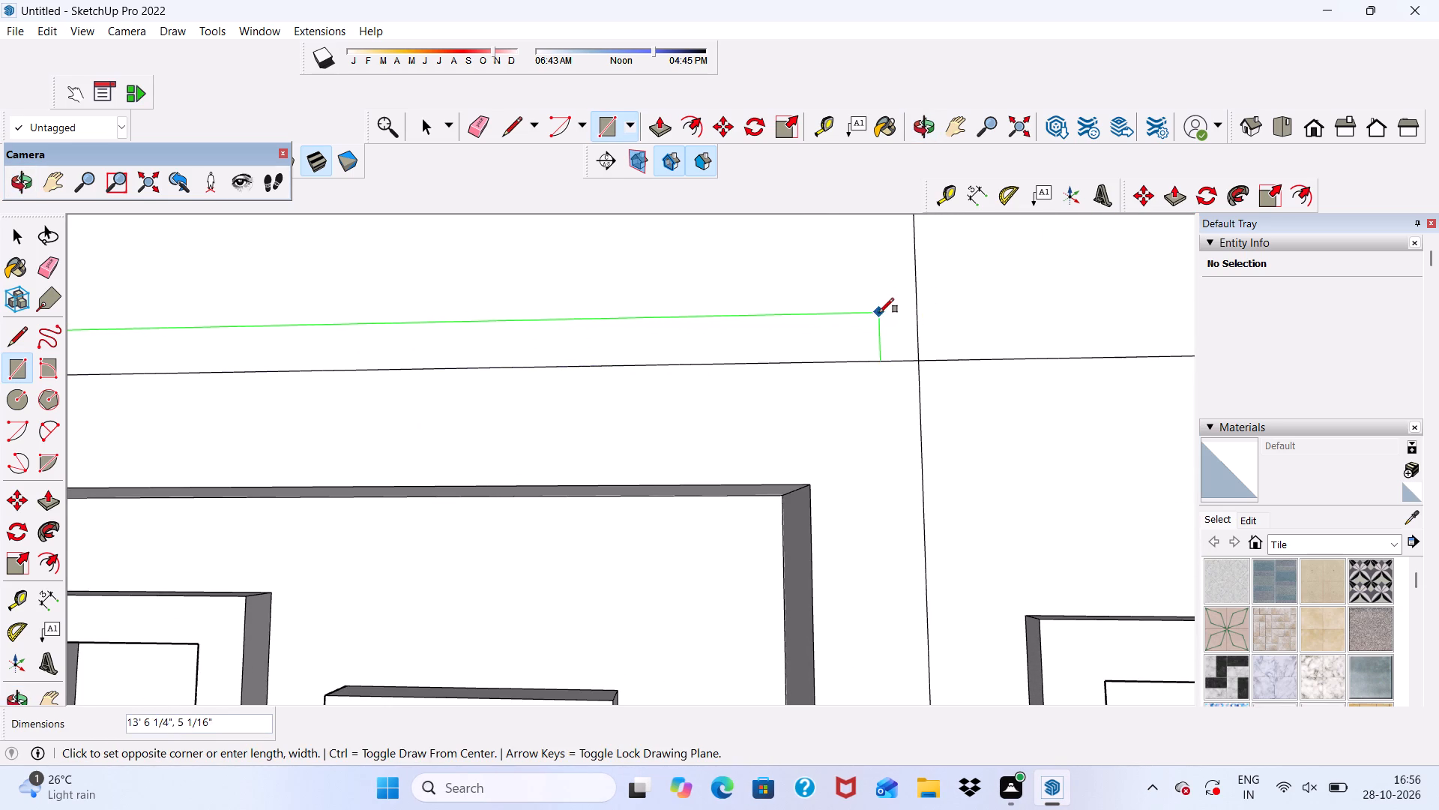
{"action": "left_click", "coordinate": [920, 316]}
Draw an upright strip about 2' 7 5/16" by 5 9/16" on the projecting parapet's front face, at the end away from the corner section.
{"action": "scroll", "coordinate": [731, 288], "scroll_direction": "down", "scroll_amount": 10}
{"action": "scroll", "coordinate": [792, 362], "scroll_direction": "down", "scroll_amount": 6}
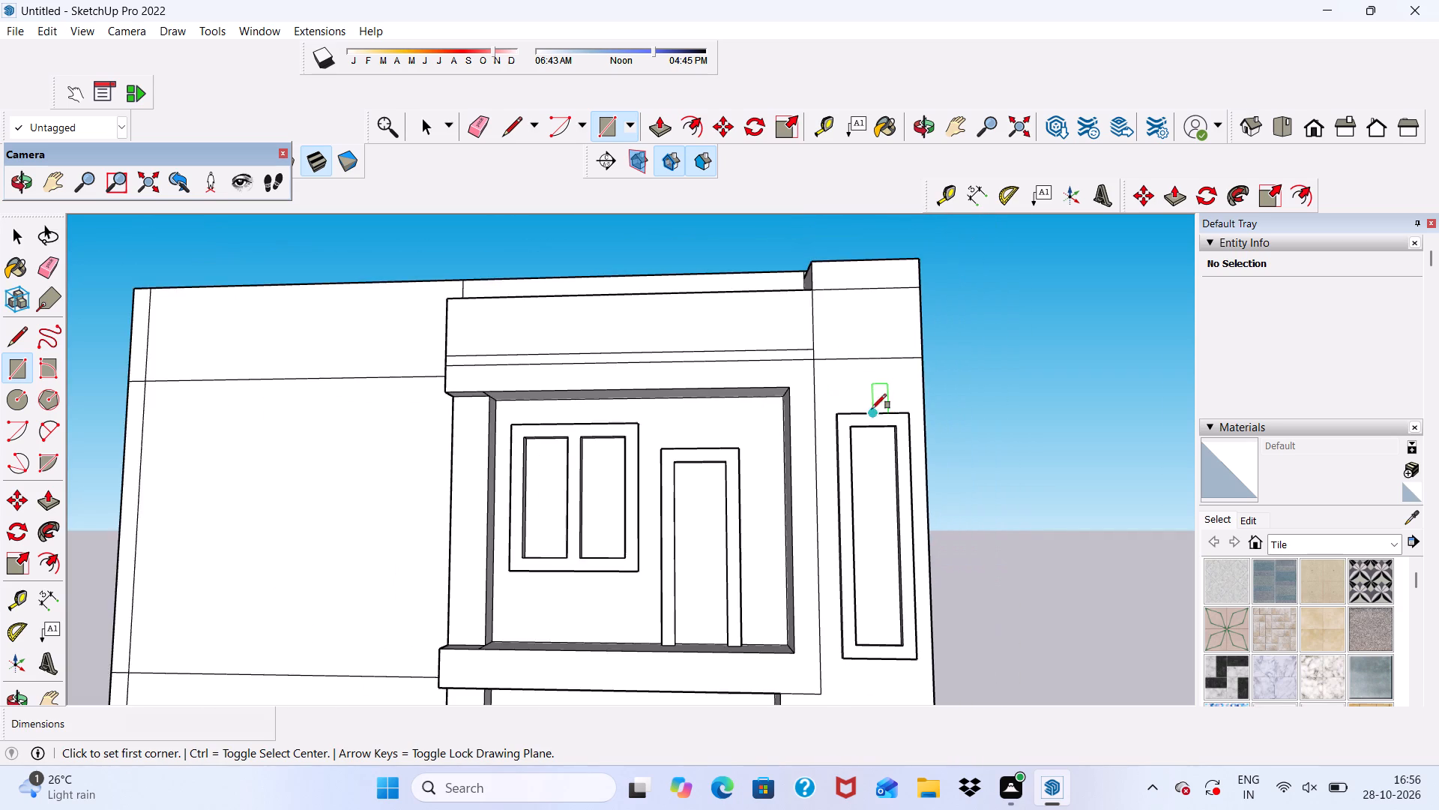
{"action": "scroll", "coordinate": [872, 409], "scroll_direction": "down", "scroll_amount": 5}
{"action": "middle_click_drag", "start_coordinate": [884, 420], "coordinate": [944, 457]}
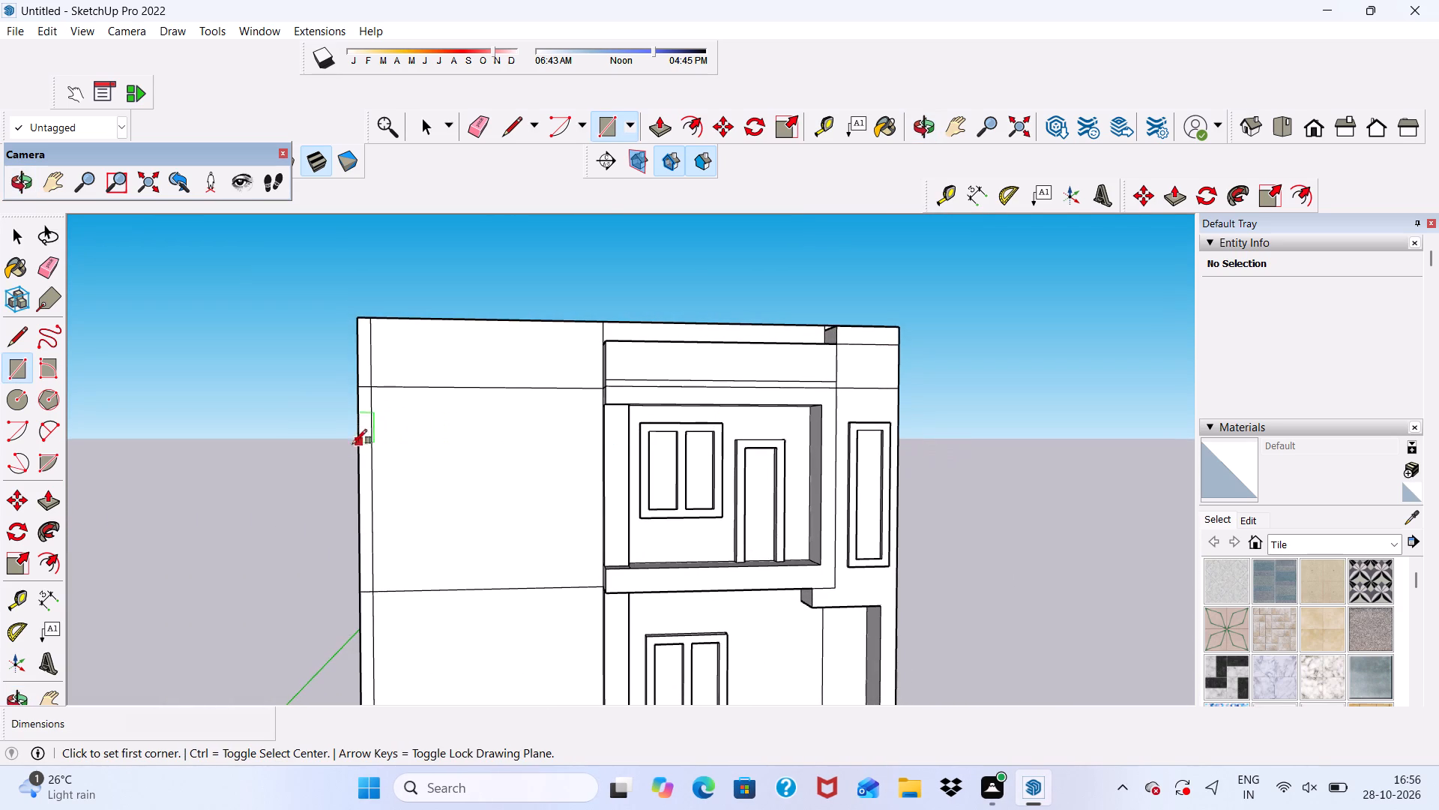
{"action": "scroll", "coordinate": [251, 466], "scroll_direction": "up", "scroll_amount": 4}
{"action": "scroll", "coordinate": [806, 318], "scroll_direction": "up", "scroll_amount": 6}
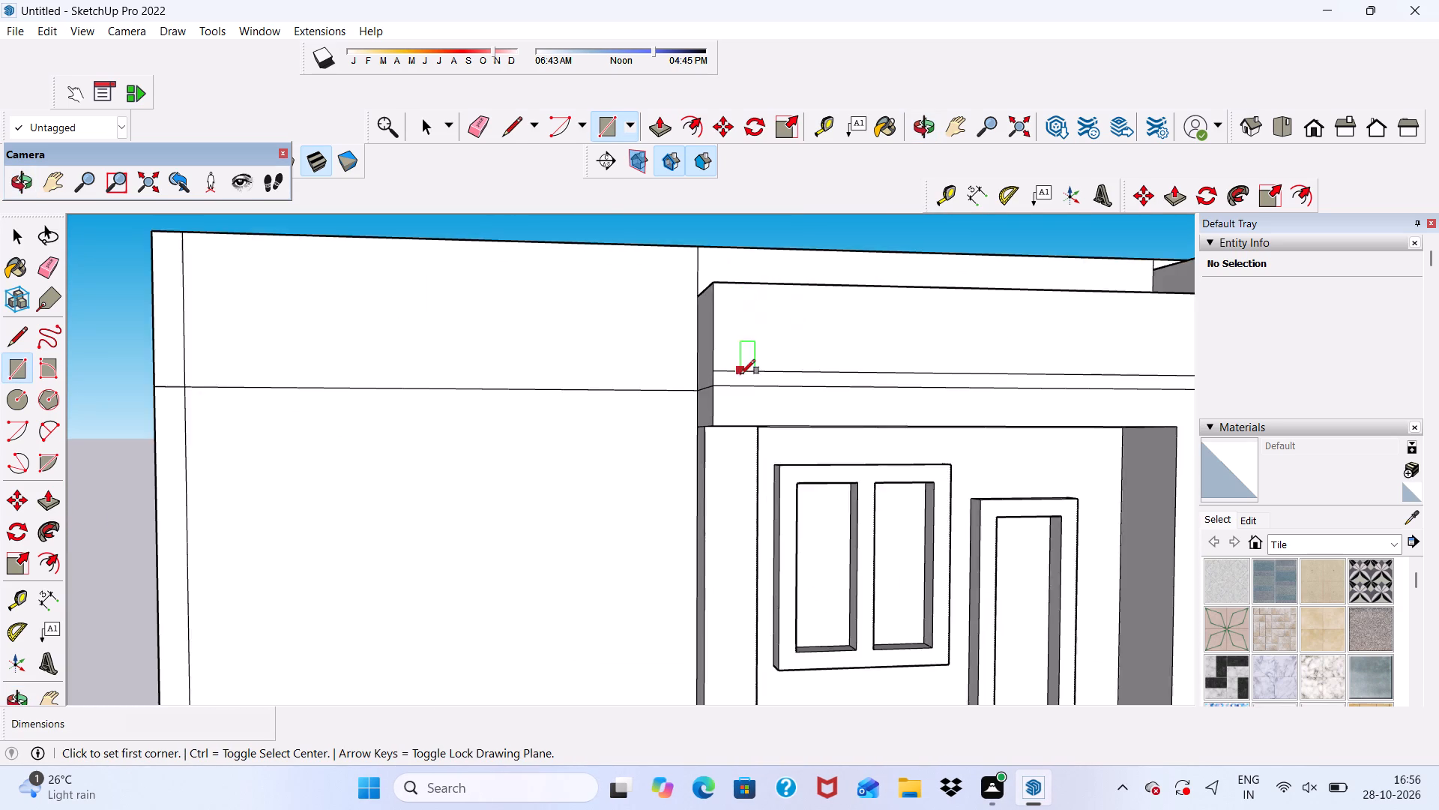
{"action": "scroll", "coordinate": [740, 374], "scroll_direction": "up", "scroll_amount": 4}
{"action": "scroll", "coordinate": [719, 379], "scroll_direction": "down", "scroll_amount": 1}
{"action": "left_click", "coordinate": [705, 387]}
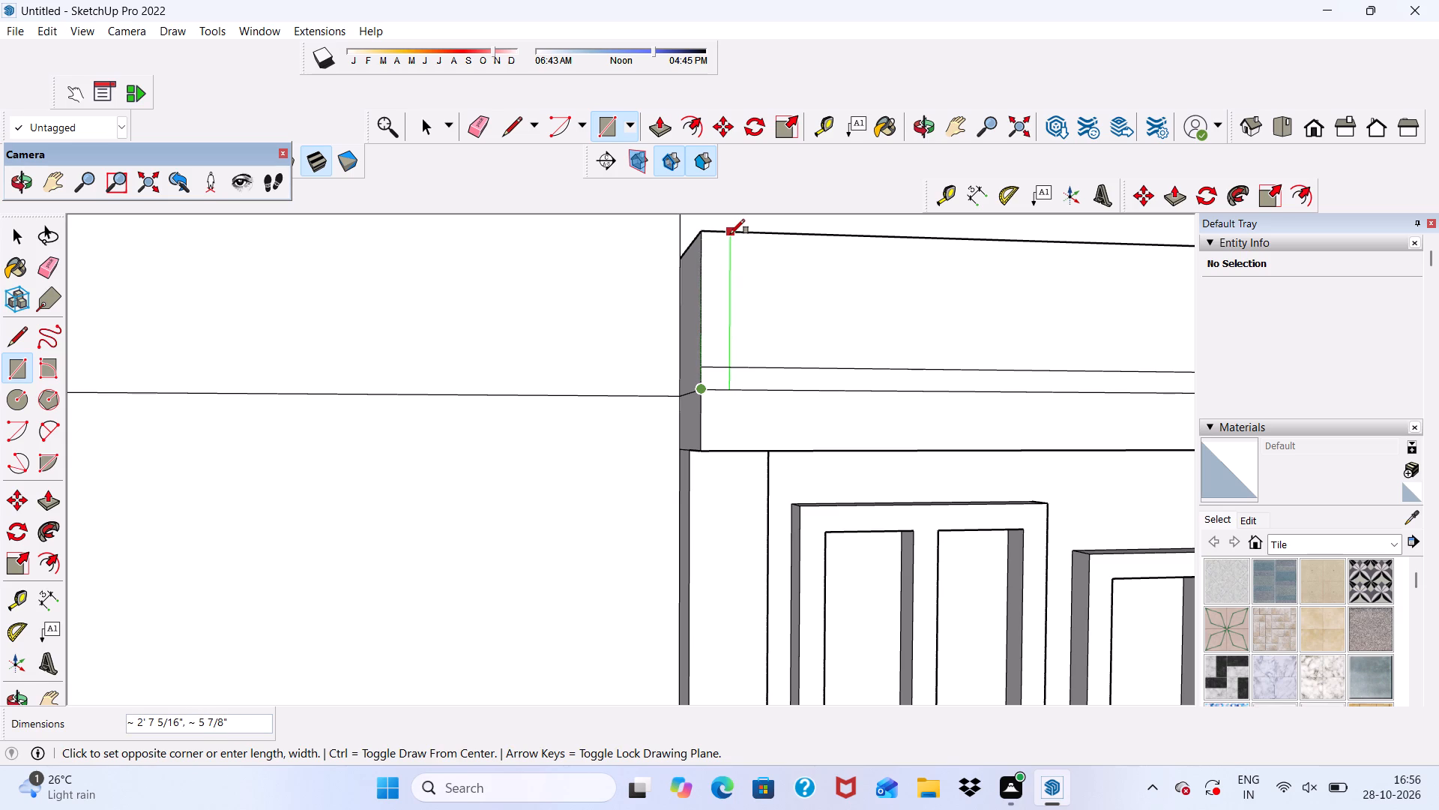
{"action": "left_click", "coordinate": [728, 235]}
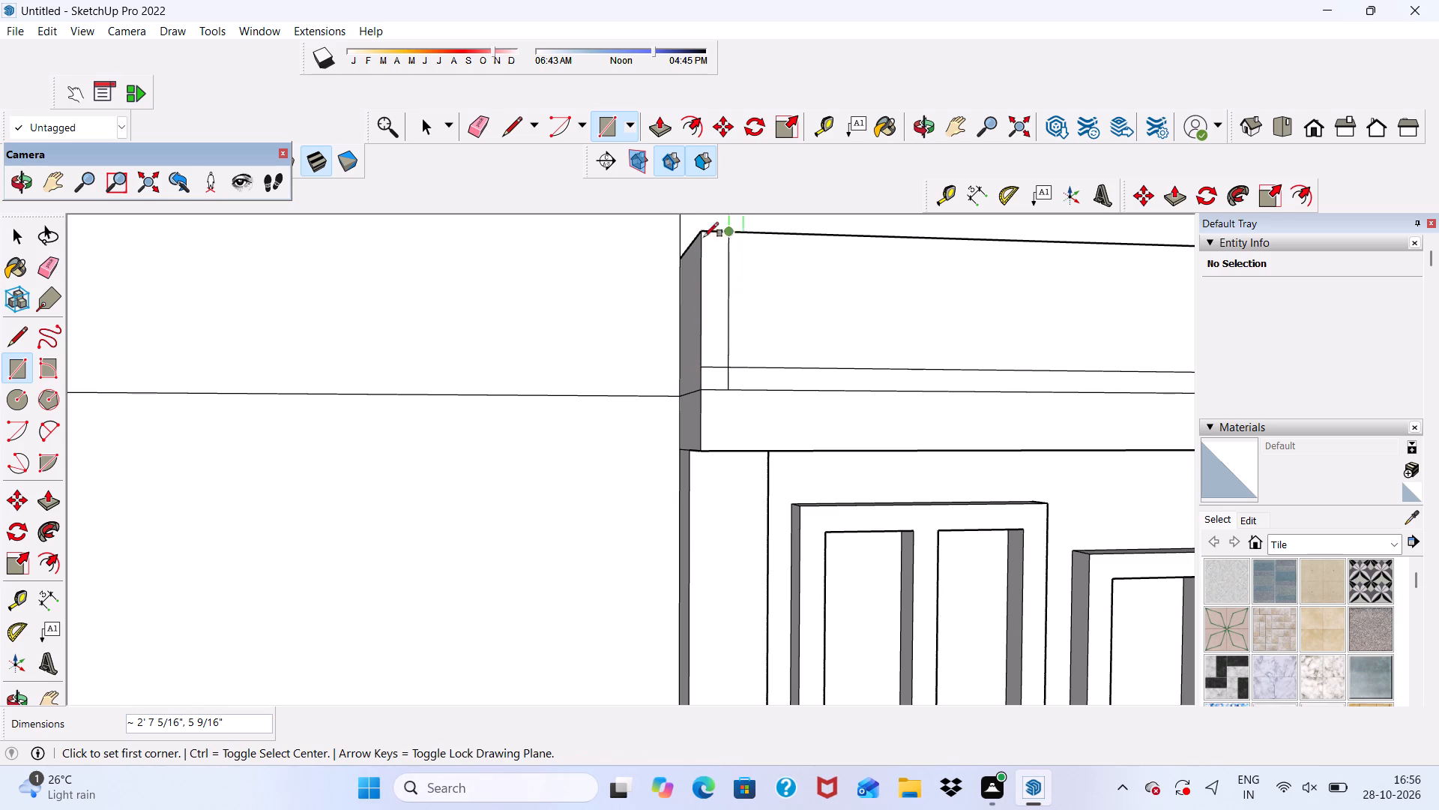
Erase the overlapping line segments where the upright and bottom strips cross, merging them into one L-shaped border.
{"action": "left_click", "coordinate": [481, 121]}
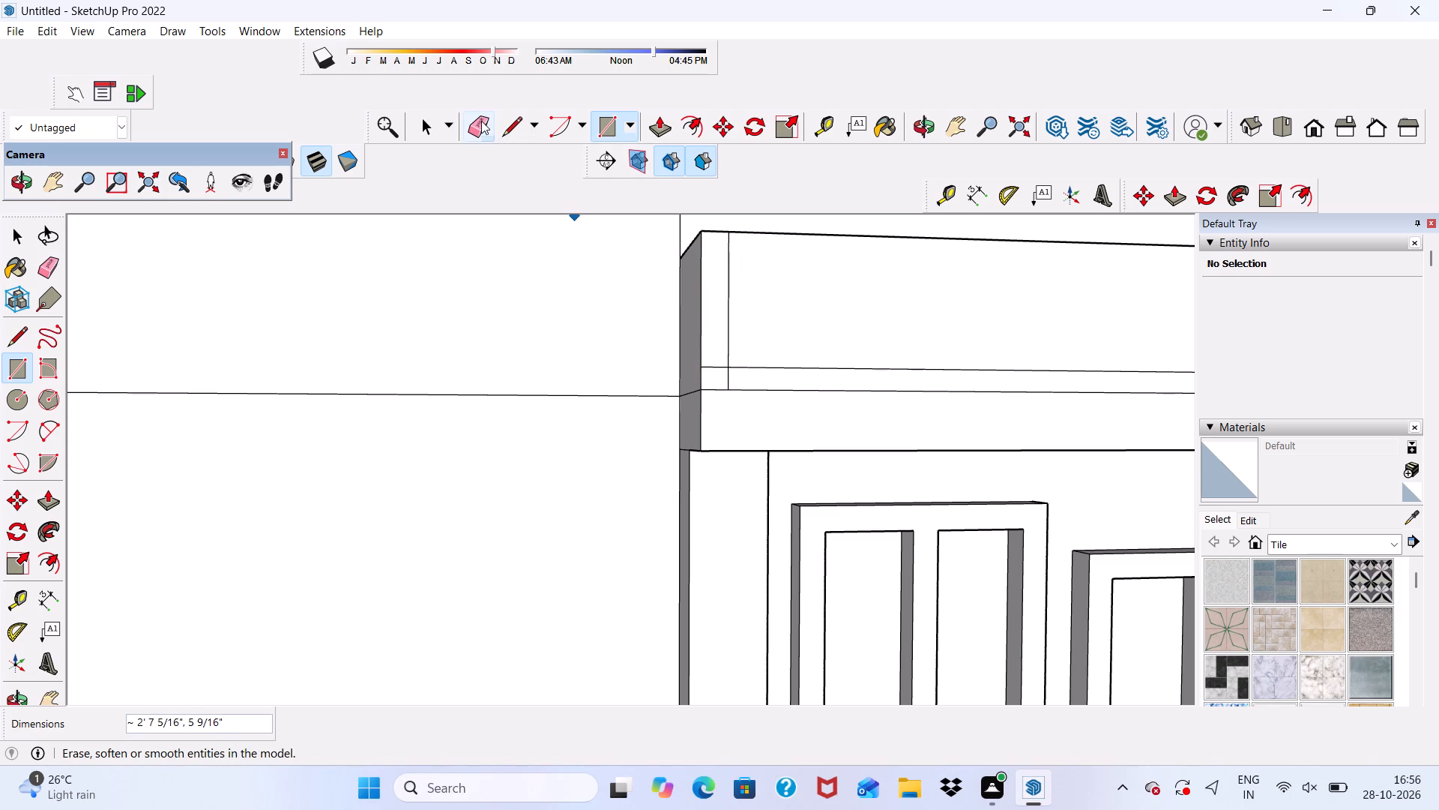
{"action": "scroll", "coordinate": [685, 305], "scroll_direction": "up", "scroll_amount": 3}
{"action": "scroll", "coordinate": [783, 349], "scroll_direction": "up", "scroll_amount": 3}
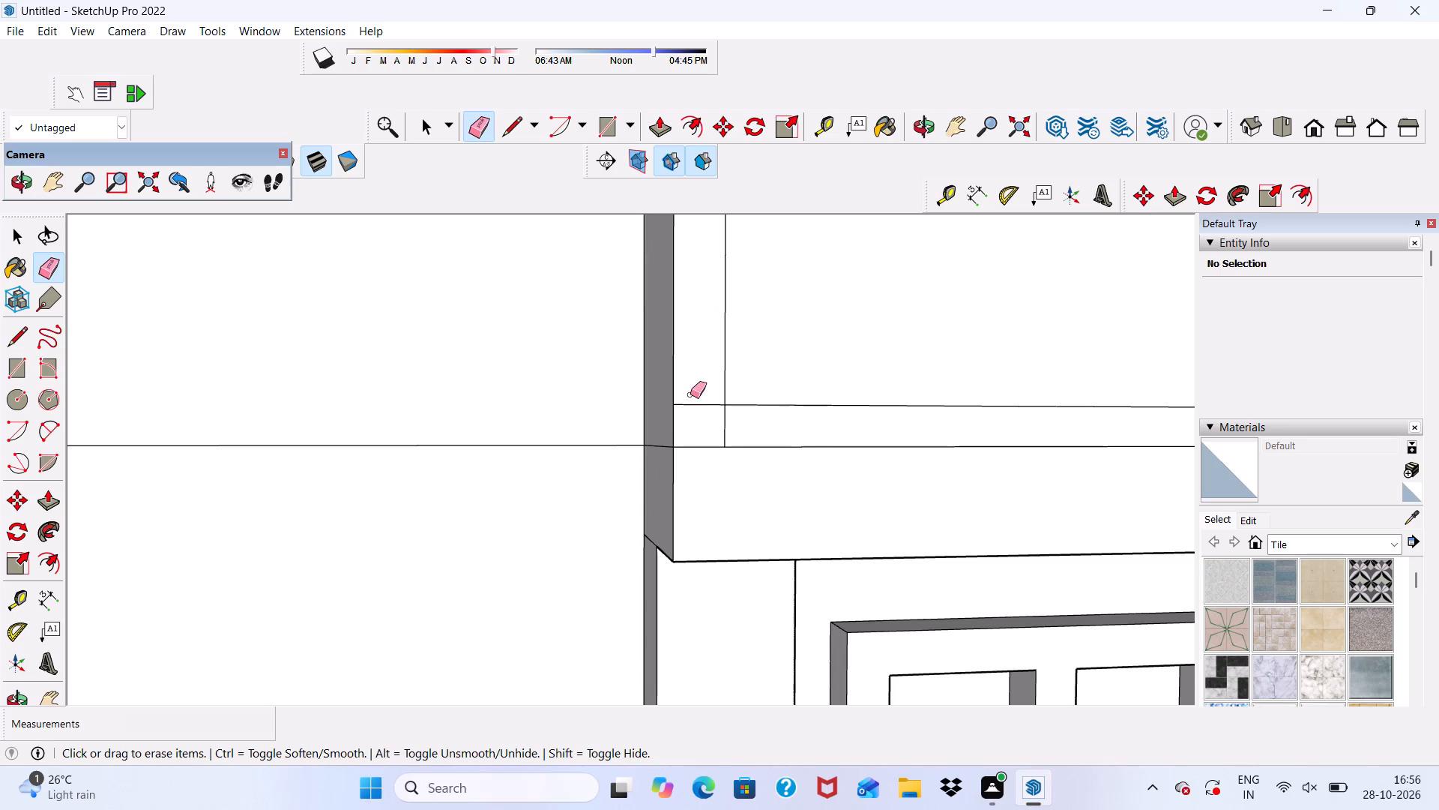
{"action": "left_click_drag", "start_coordinate": [699, 404], "coordinate": [731, 424]}
Push/Pull the L-shaped border on the projecting parapet's front face outward by 6".
{"action": "scroll", "coordinate": [583, 352], "scroll_direction": "down", "scroll_amount": 13}
{"action": "key", "text": "space"}
{"action": "scroll", "coordinate": [561, 391], "scroll_direction": "down", "scroll_amount": 3}
{"action": "scroll", "coordinate": [995, 425], "scroll_direction": "up", "scroll_amount": 4}
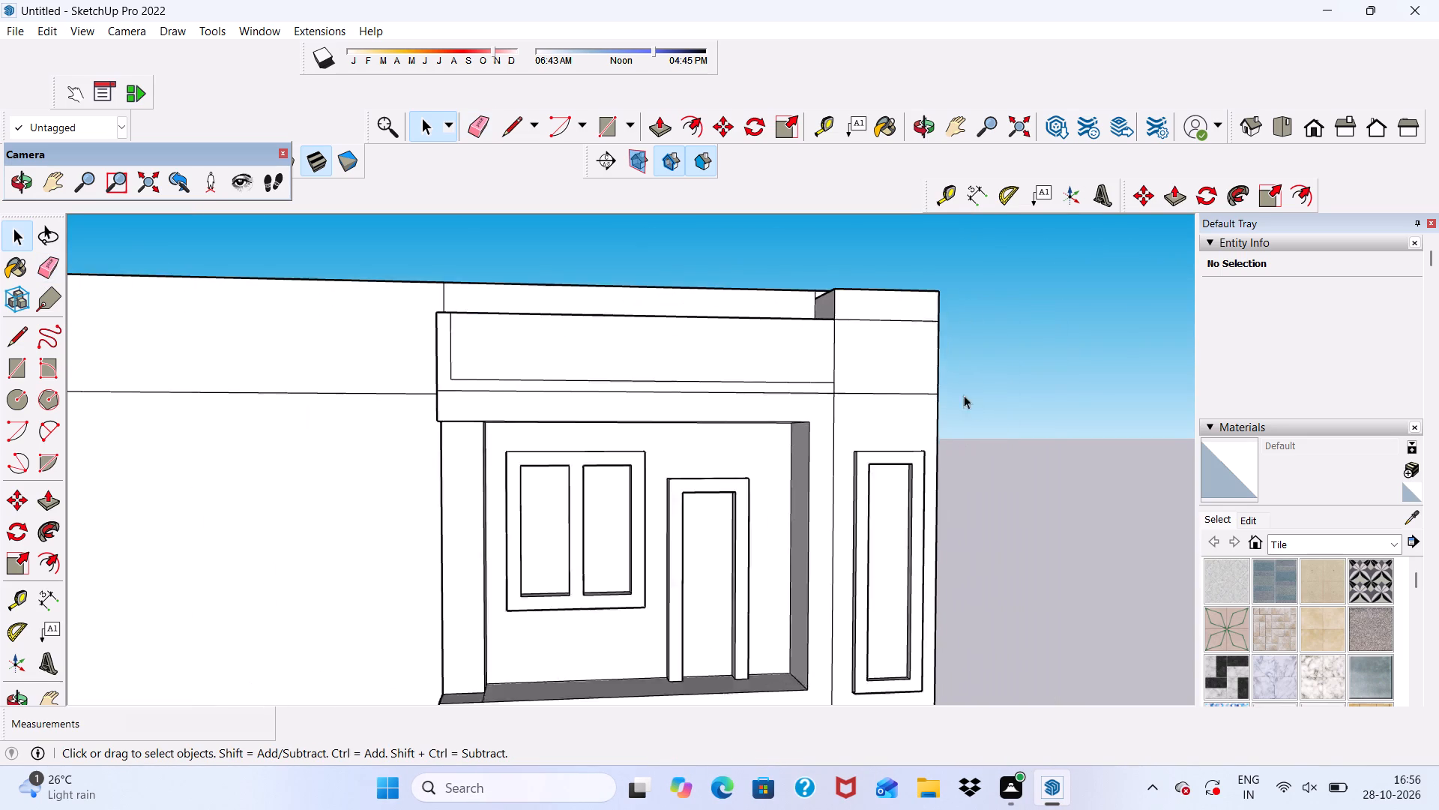
{"action": "scroll", "coordinate": [964, 395], "scroll_direction": "up", "scroll_amount": 1}
{"action": "scroll", "coordinate": [590, 378], "scroll_direction": "up", "scroll_amount": 7}
{"action": "left_click", "coordinate": [432, 389]}
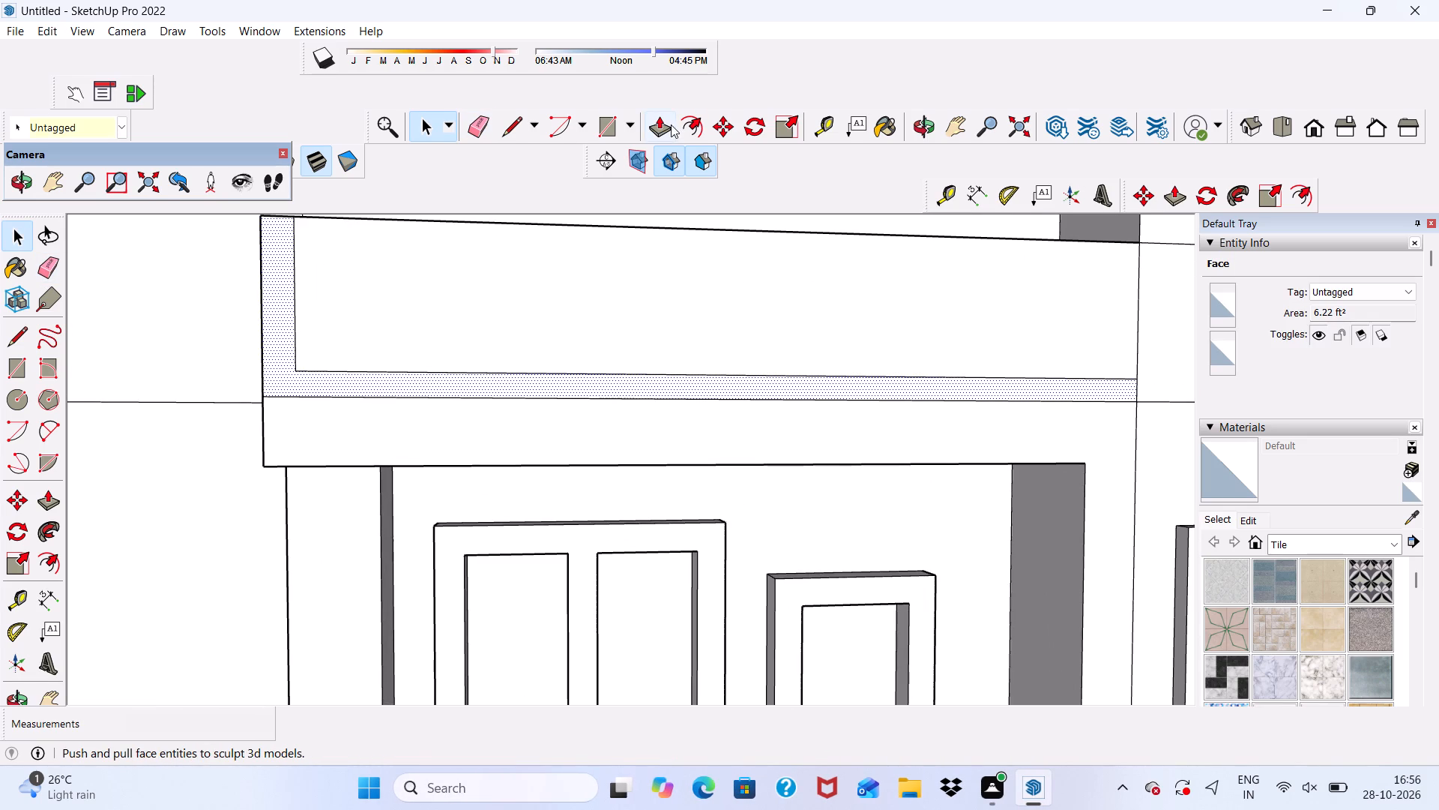
{"action": "left_click", "coordinate": [667, 124]}
{"action": "left_click", "coordinate": [441, 380]}
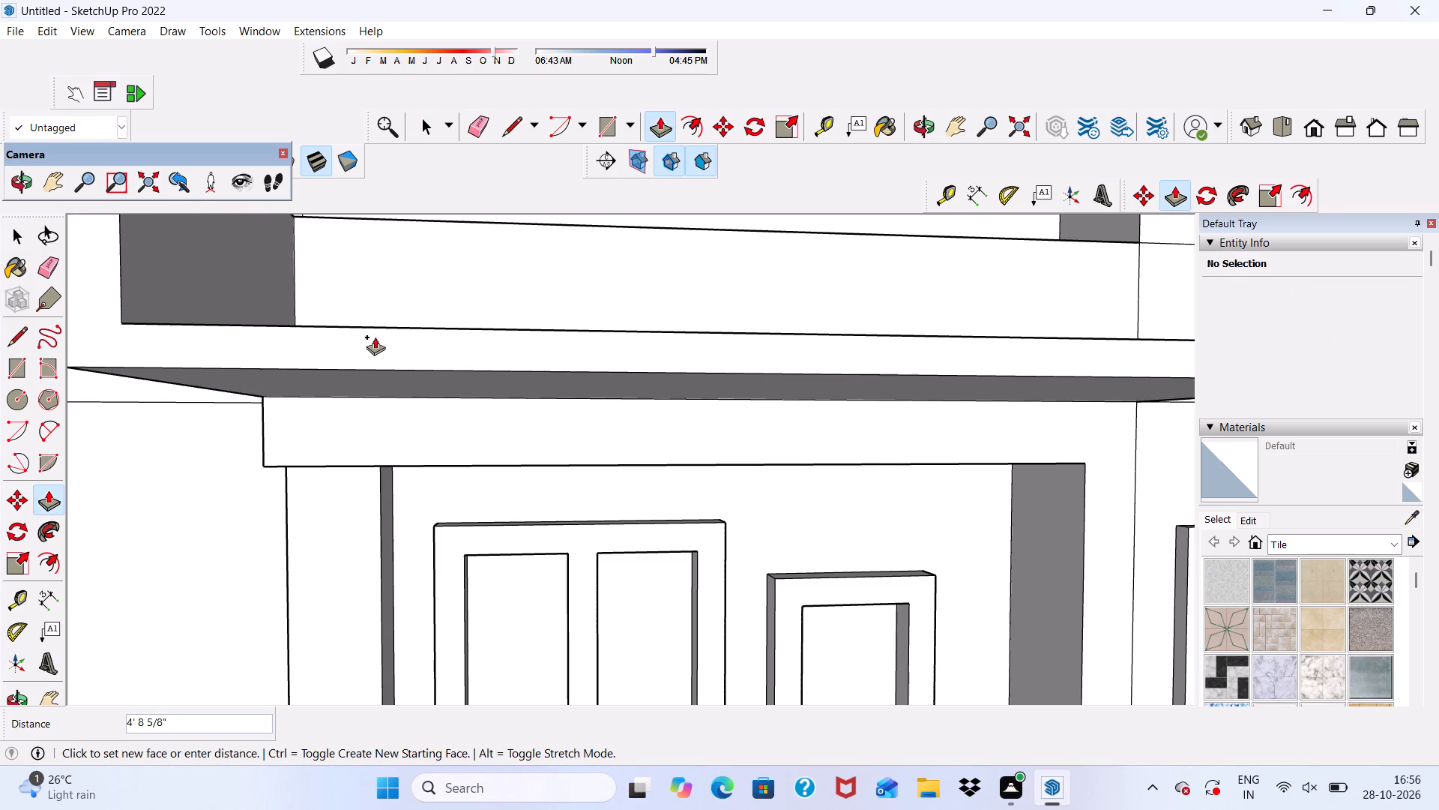
{"action": "key", "text": "6"}
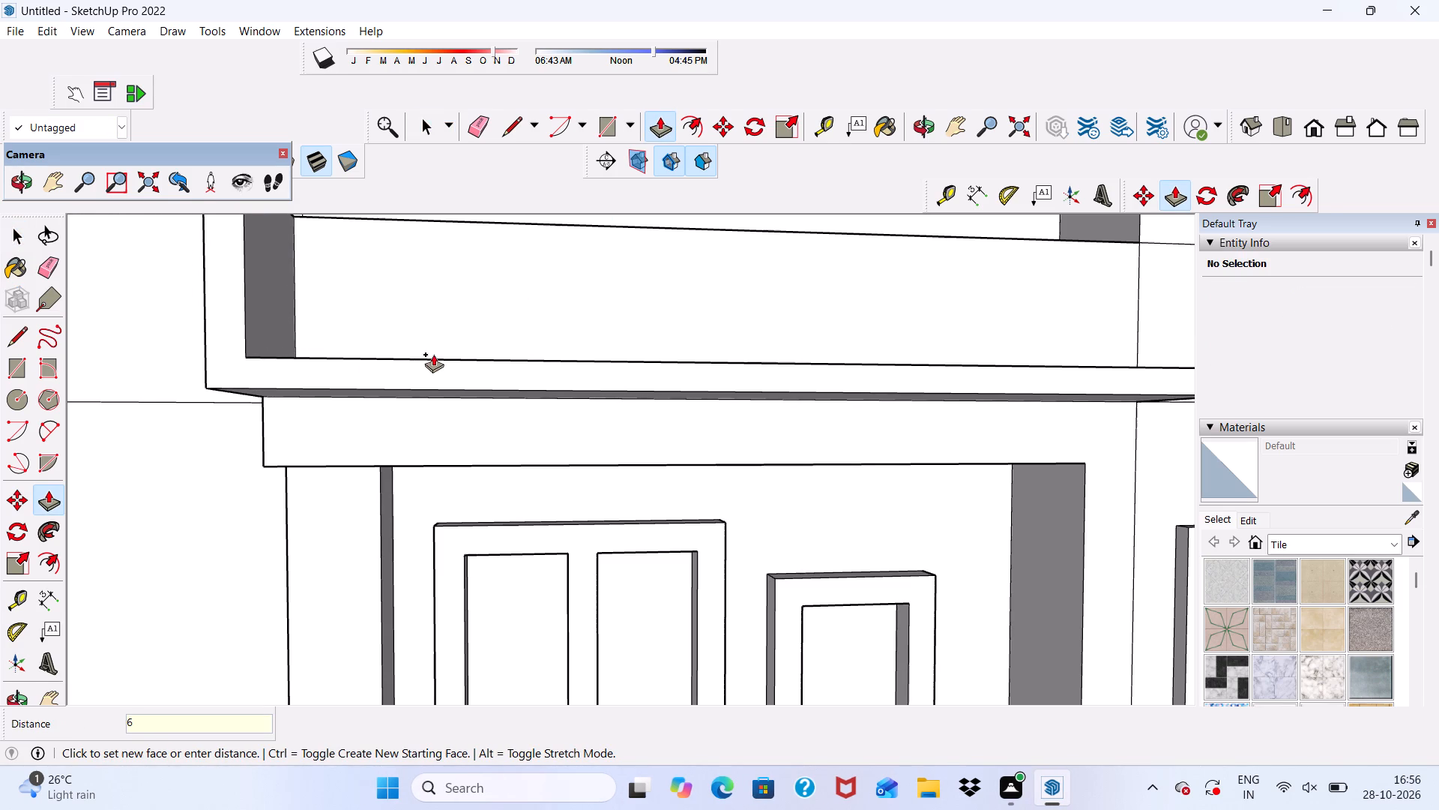
{"action": "key", "text": "shift+quotedbl"}
{"action": "key", "text": "Return"}
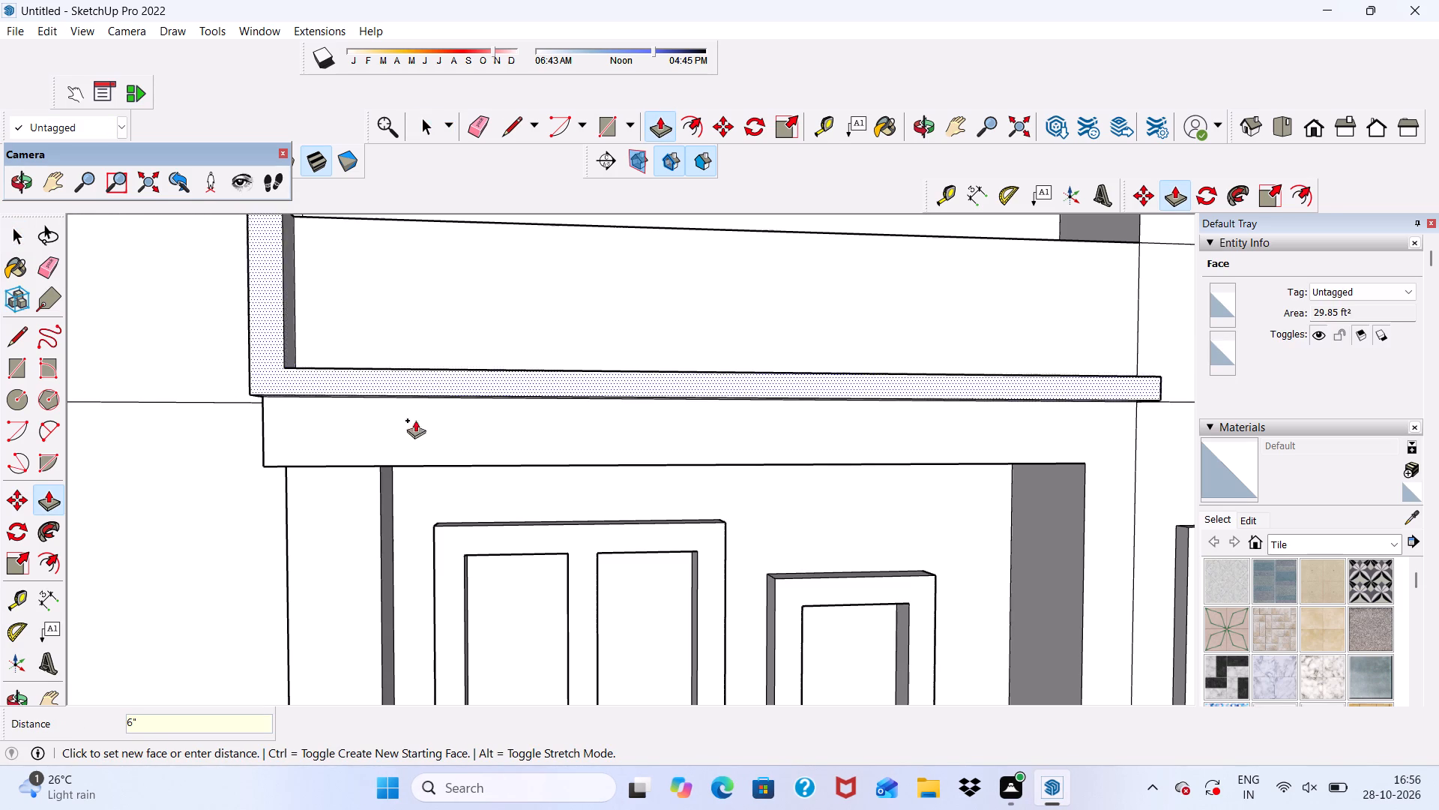
Push/Pull the top face of the L-shaped border's upright leg up by 5', forming a tall post above the parapet.
{"action": "scroll", "coordinate": [368, 778], "scroll_direction": "down", "scroll_amount": 5}
{"action": "scroll", "coordinate": [618, 388], "scroll_direction": "down", "scroll_amount": 9}
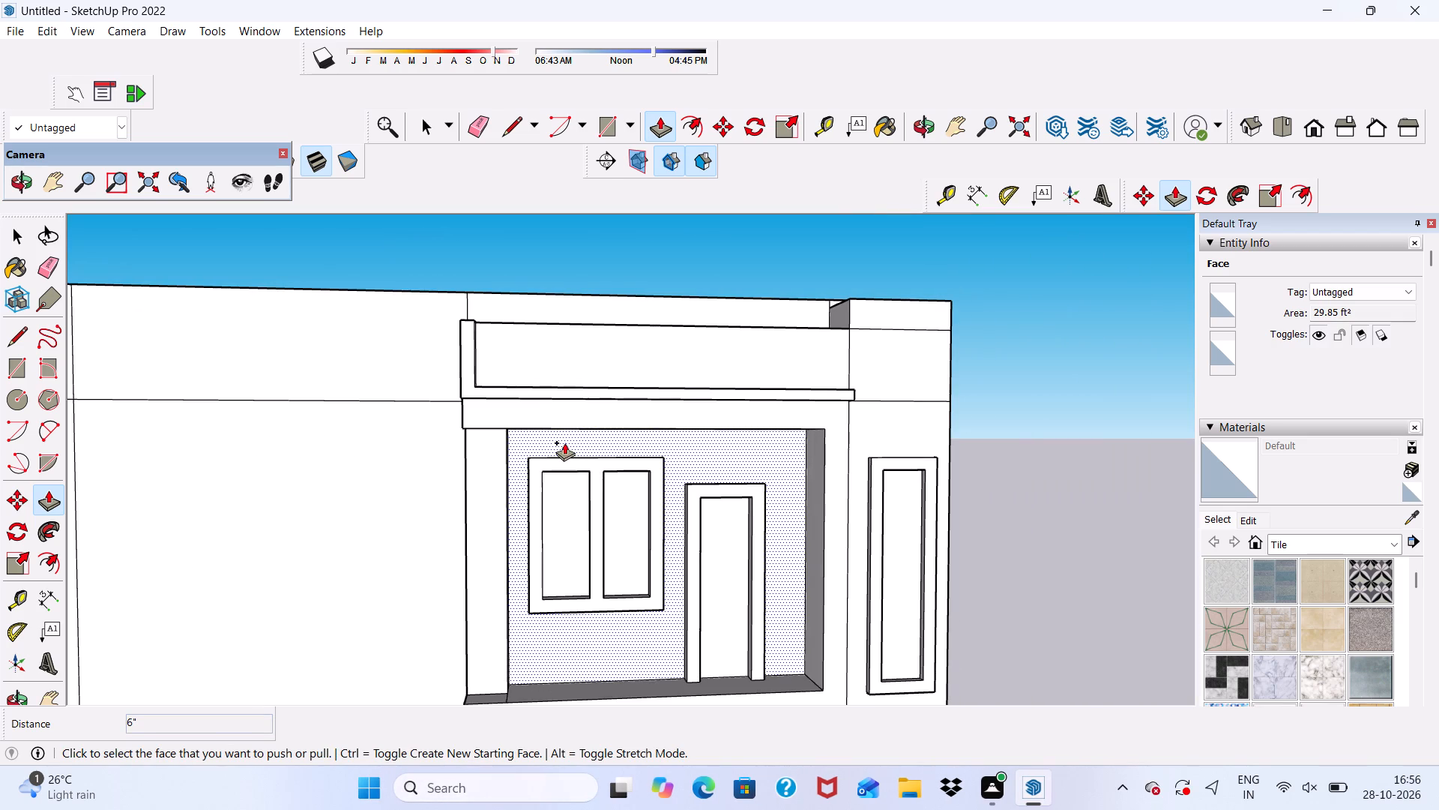
{"action": "middle_click_drag", "start_coordinate": [565, 445], "coordinate": [467, 447]}
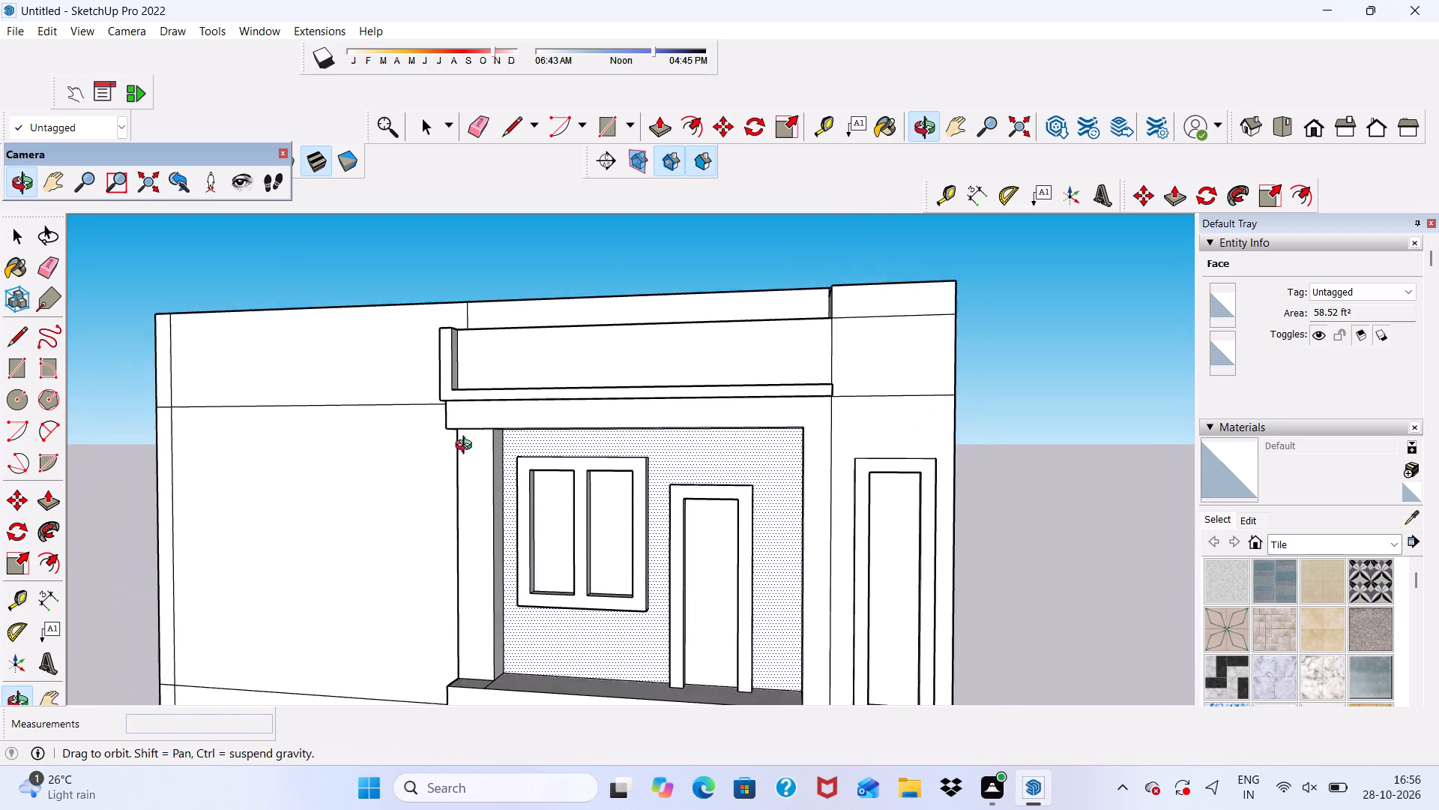
{"action": "middle_click_drag", "start_coordinate": [467, 447], "coordinate": [554, 445]}
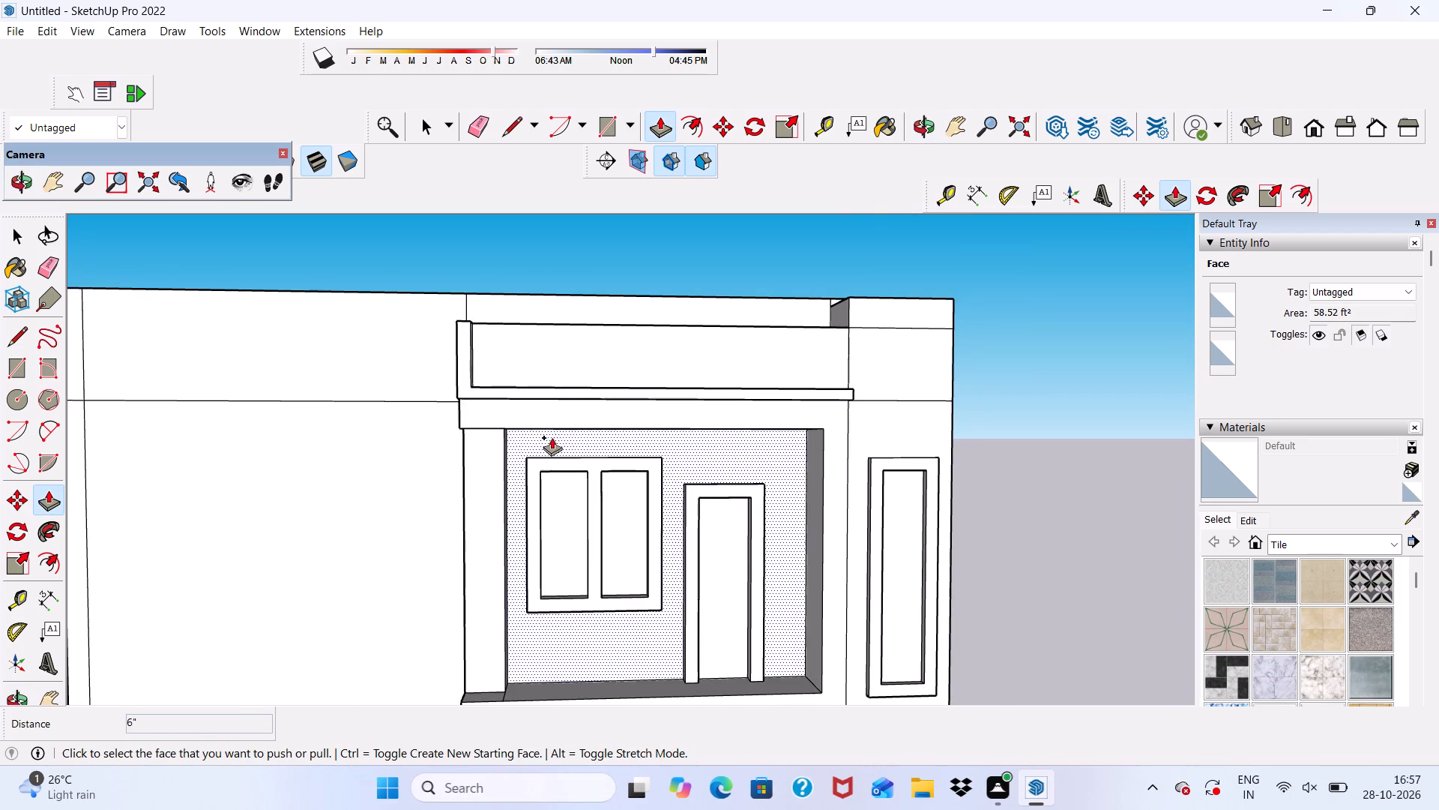
{"action": "scroll", "coordinate": [530, 448], "scroll_direction": "up", "scroll_amount": 5}
{"action": "scroll", "coordinate": [522, 436], "scroll_direction": "down", "scroll_amount": 8}
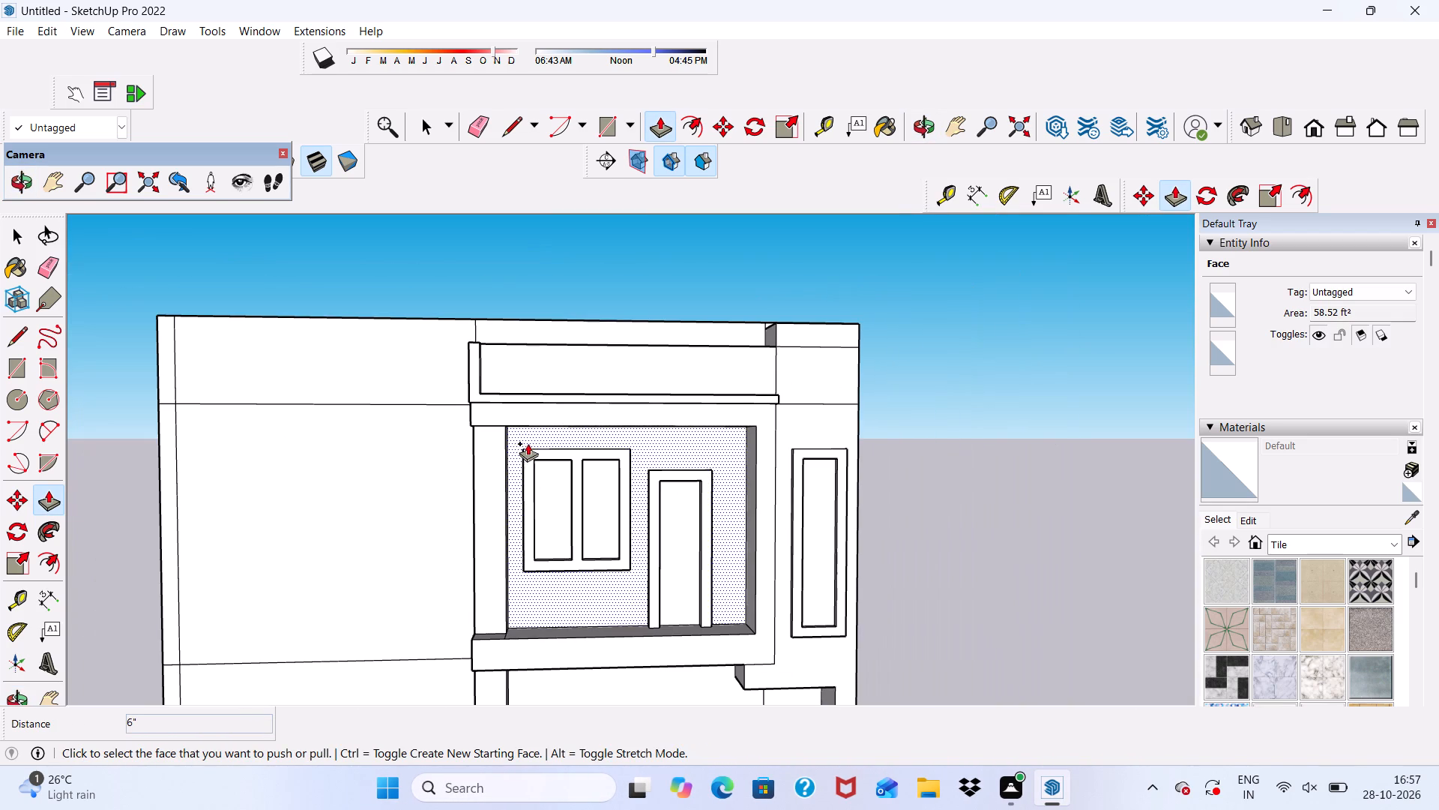
{"action": "scroll", "coordinate": [628, 436], "scroll_direction": "up", "scroll_amount": 4}
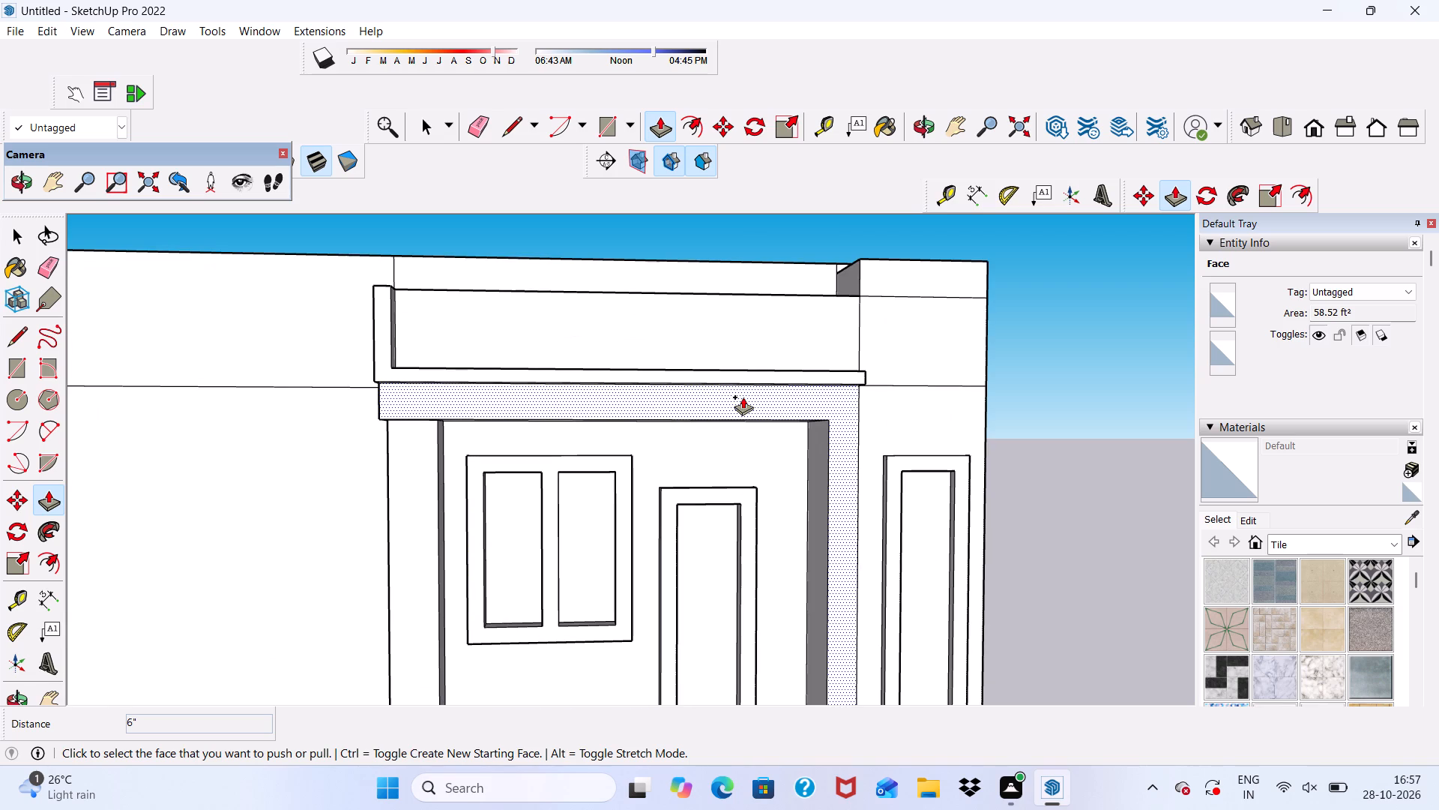
{"action": "middle_click_drag", "start_coordinate": [745, 397], "coordinate": [646, 420]}
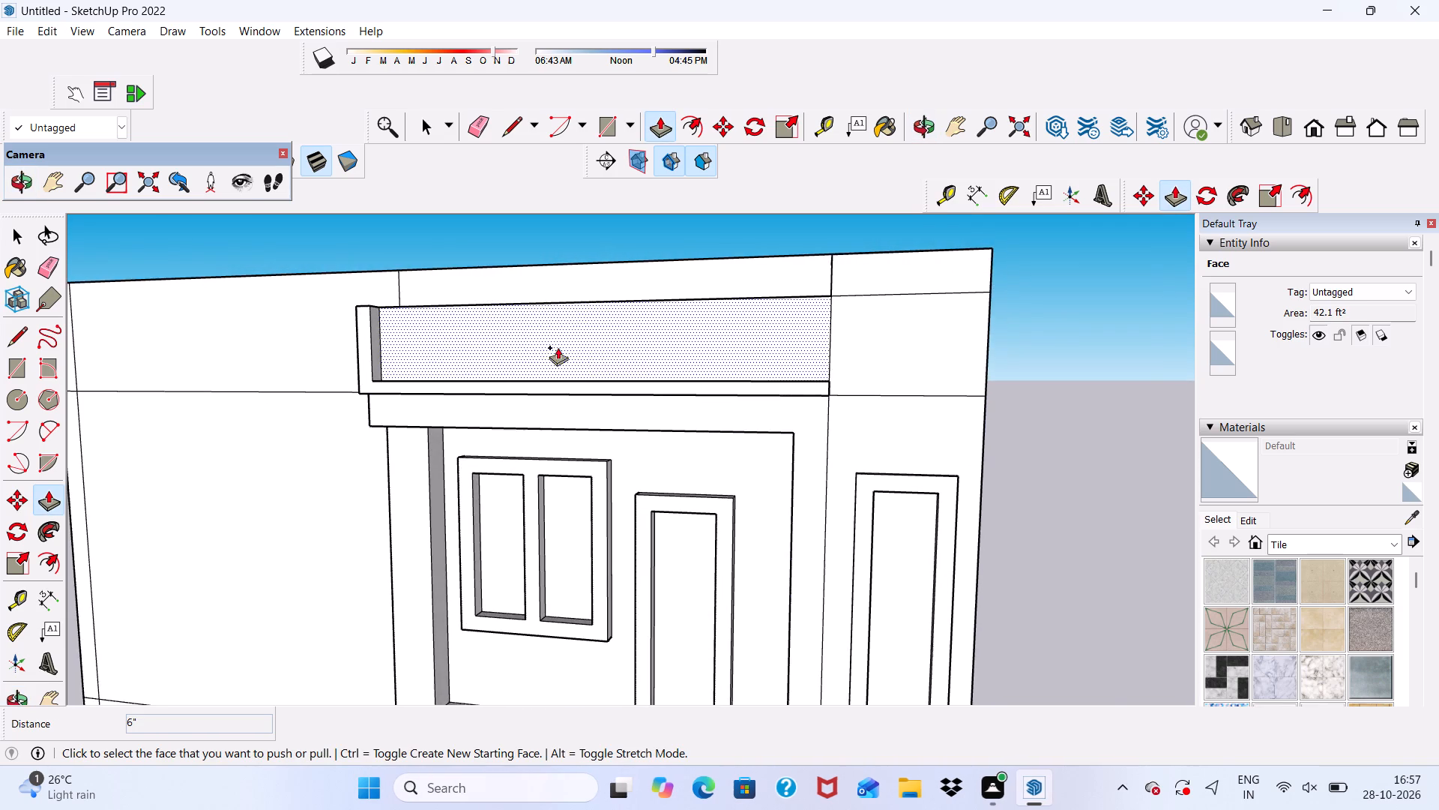
{"action": "scroll", "coordinate": [430, 320], "scroll_direction": "up", "scroll_amount": 5}
{"action": "middle_click_drag", "start_coordinate": [432, 328], "coordinate": [591, 626]}
{"action": "scroll", "coordinate": [427, 472], "scroll_direction": "up", "scroll_amount": 2}
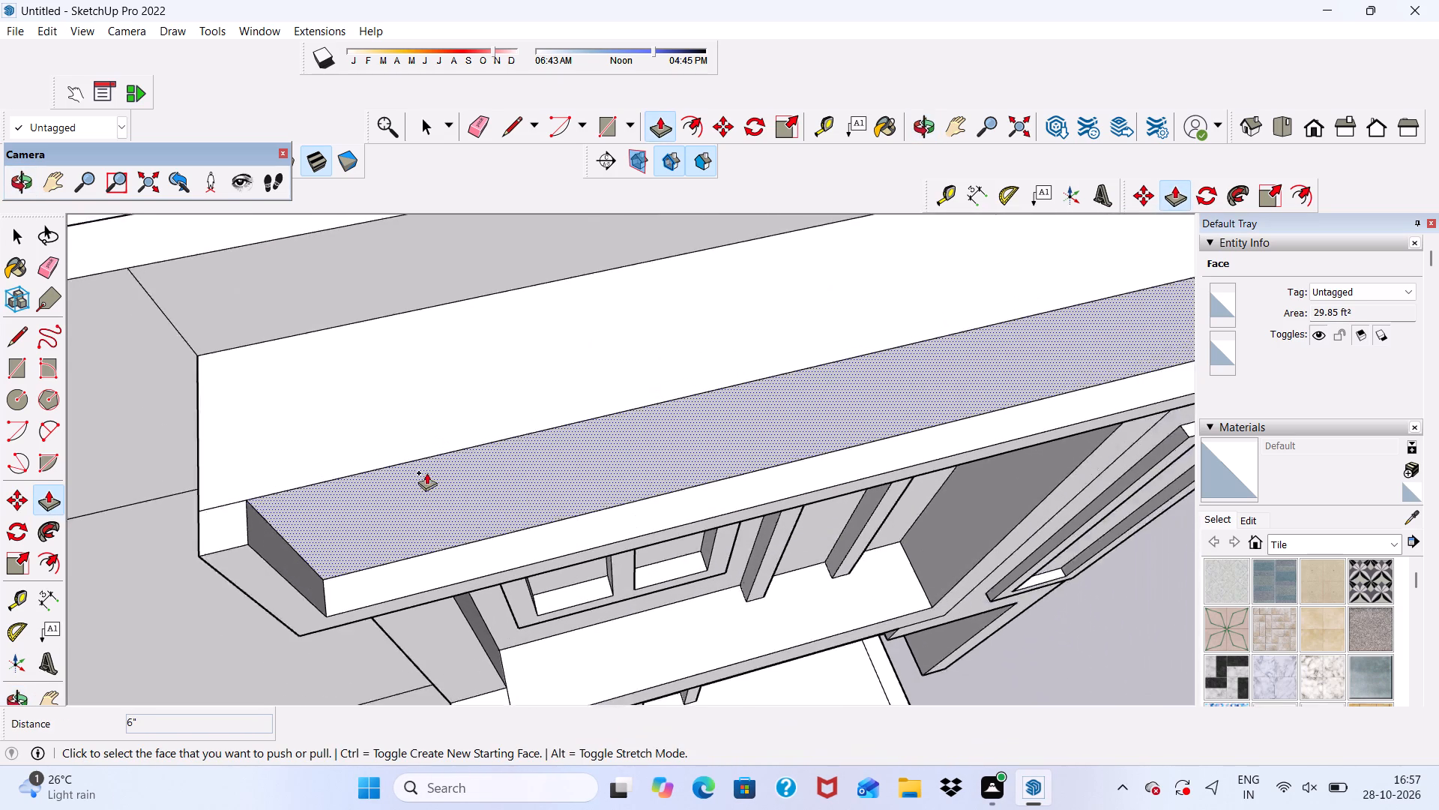
{"action": "scroll", "coordinate": [426, 472], "scroll_direction": "up", "scroll_amount": 3}
{"action": "scroll", "coordinate": [227, 515], "scroll_direction": "up", "scroll_amount": 4}
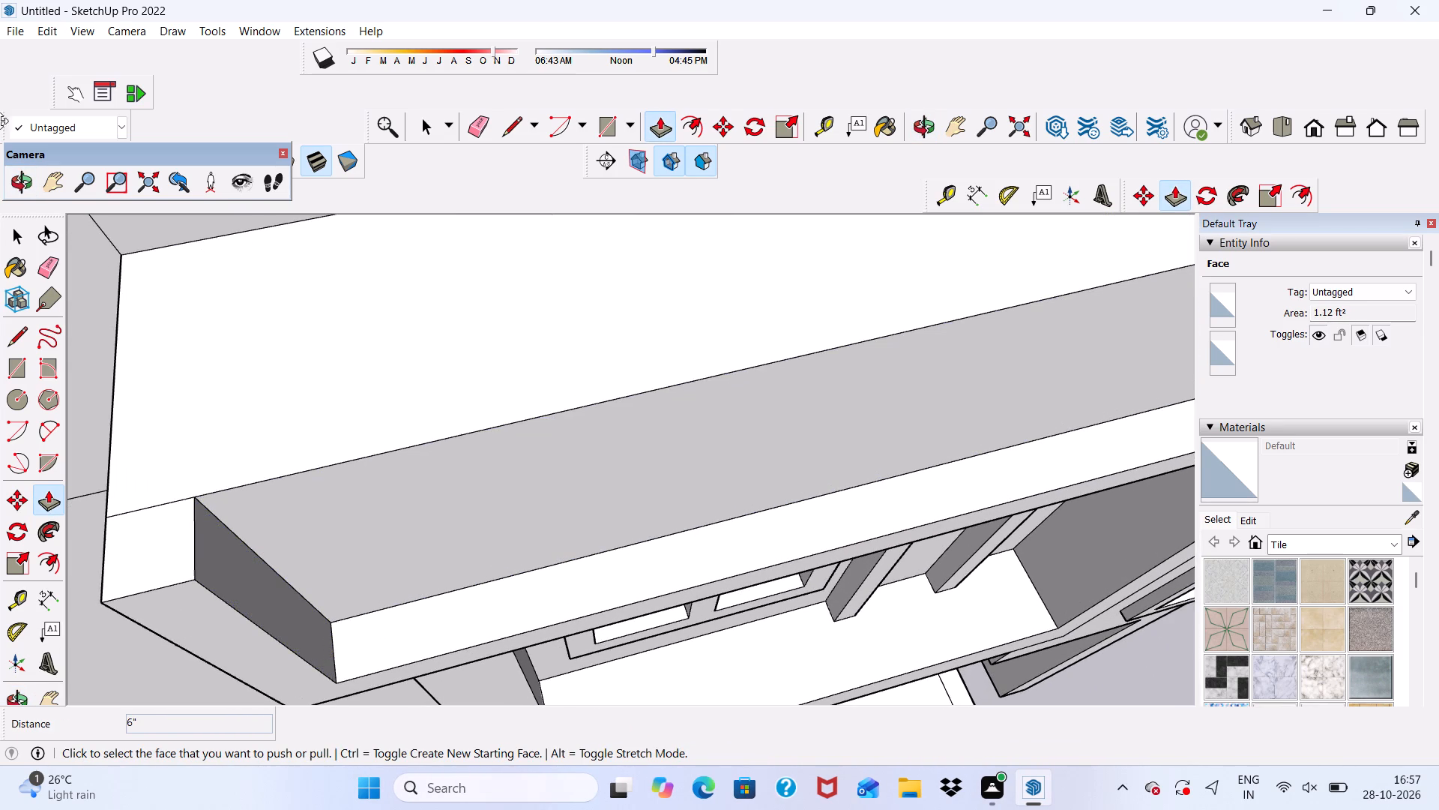
{"action": "scroll", "coordinate": [80, 355], "scroll_direction": "up", "scroll_amount": 3}
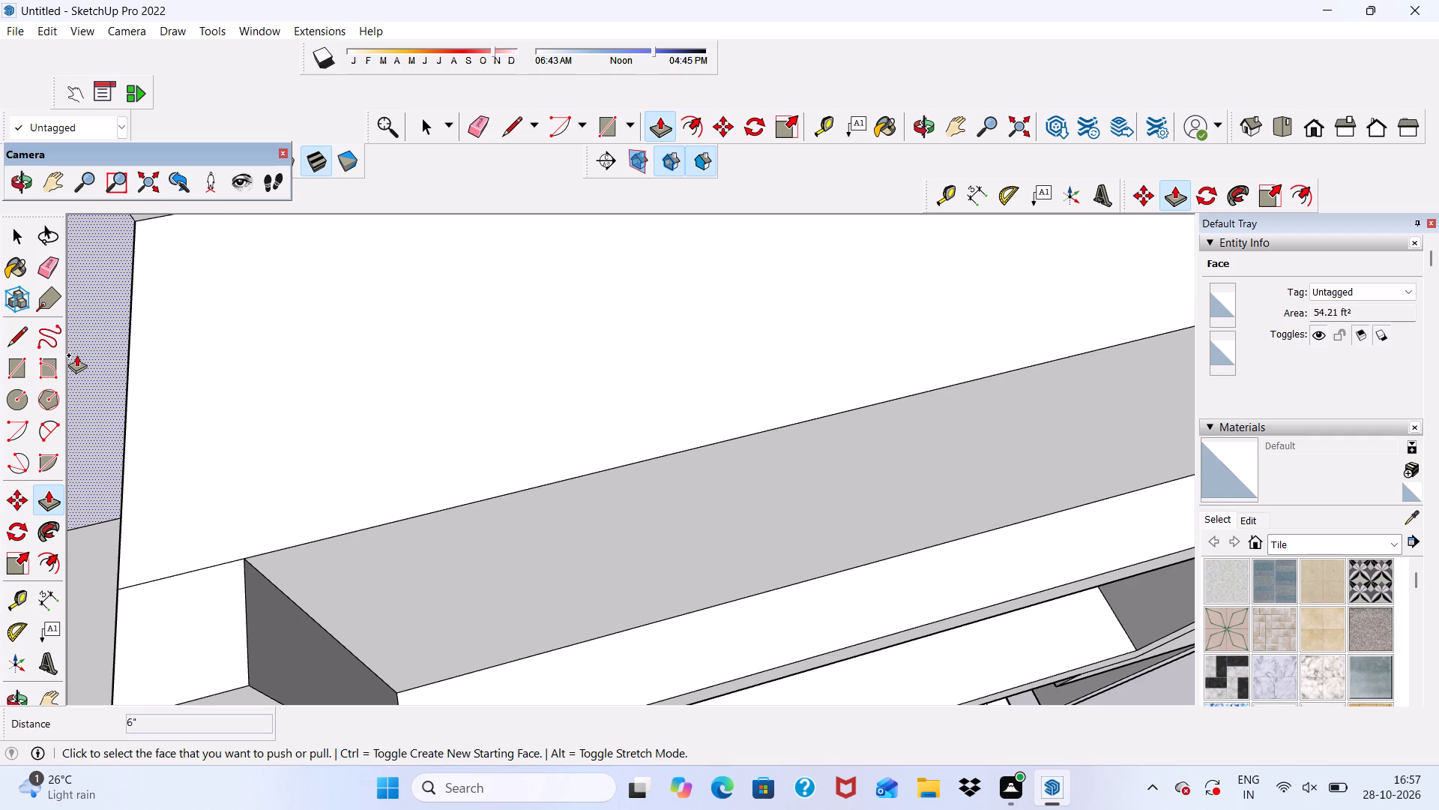
{"action": "middle_click_drag", "start_coordinate": [77, 357], "coordinate": [102, 352]}
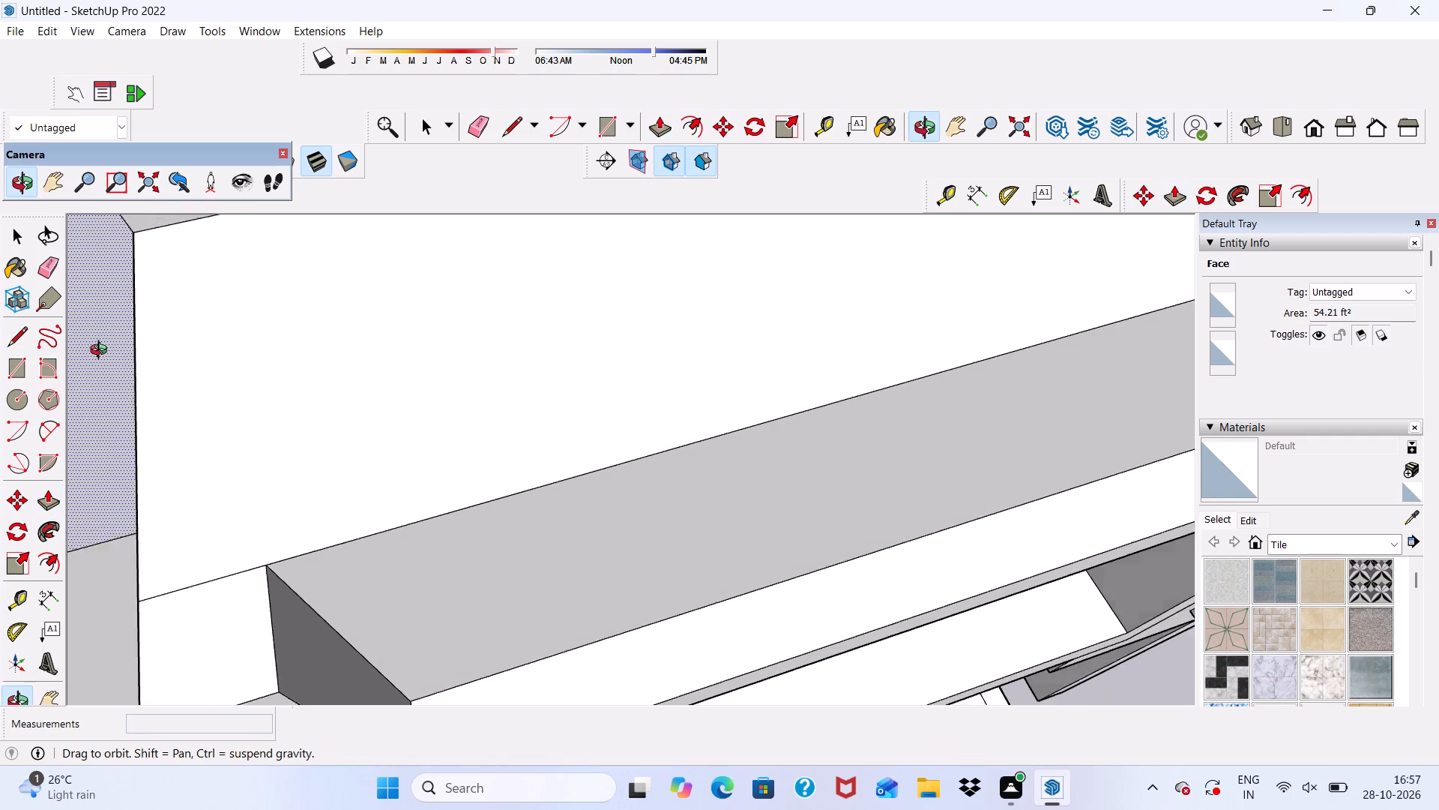
{"action": "middle_click_drag", "start_coordinate": [102, 352], "coordinate": [232, 269]}
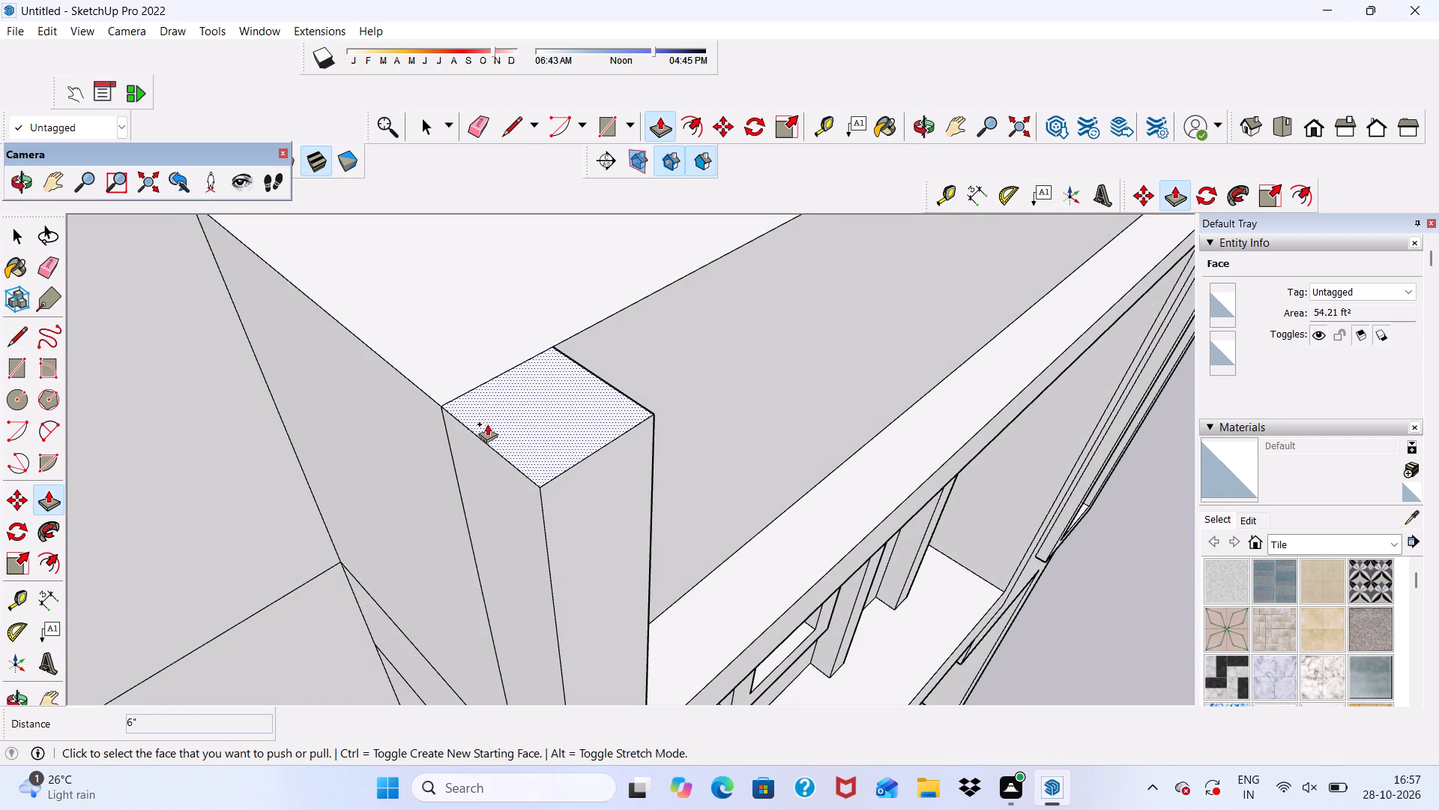
{"action": "left_click", "coordinate": [519, 415]}
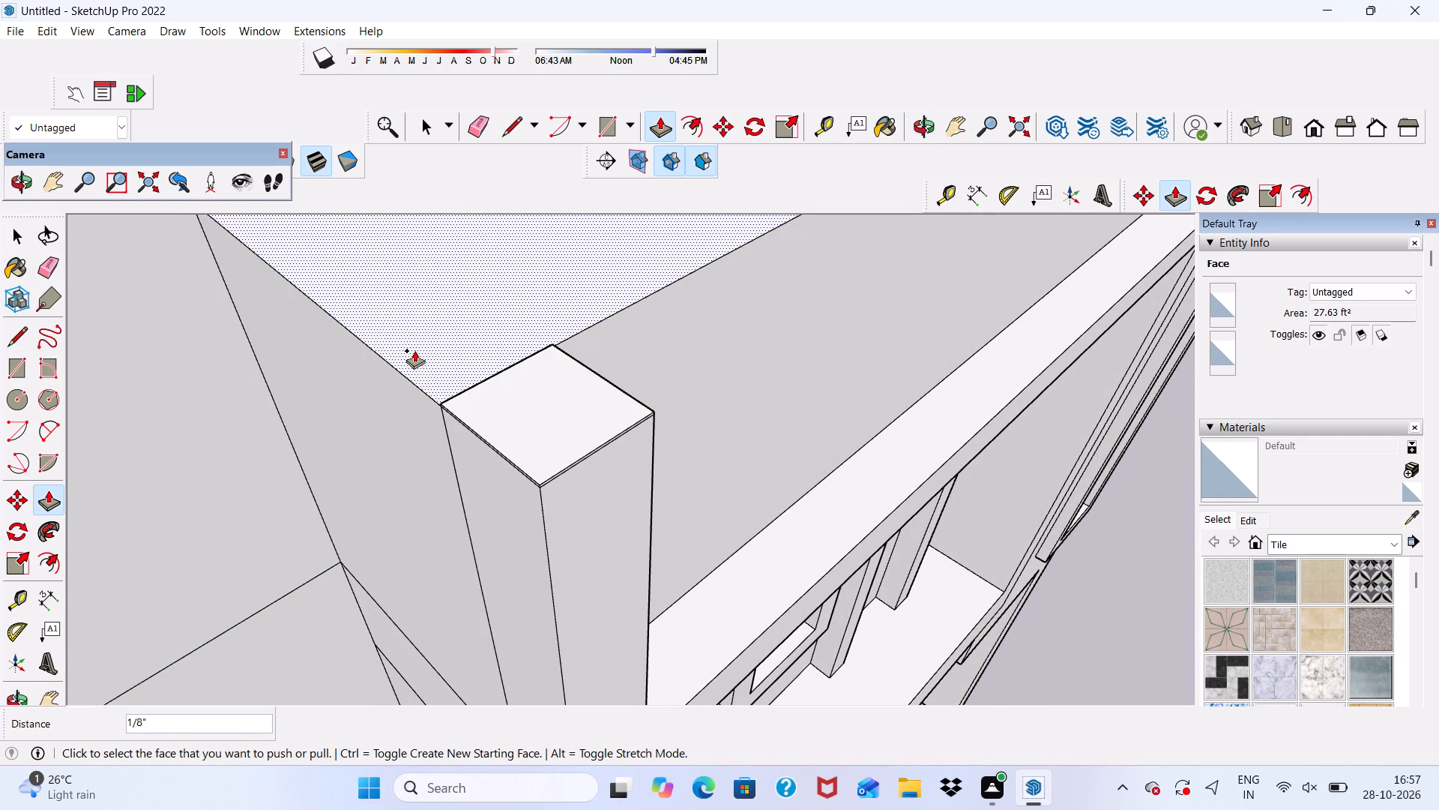
{"action": "key", "text": "ctrl+z"}
{"action": "left_click", "coordinate": [529, 424]}
{"action": "scroll", "coordinate": [409, 271], "scroll_direction": "down", "scroll_amount": 3}
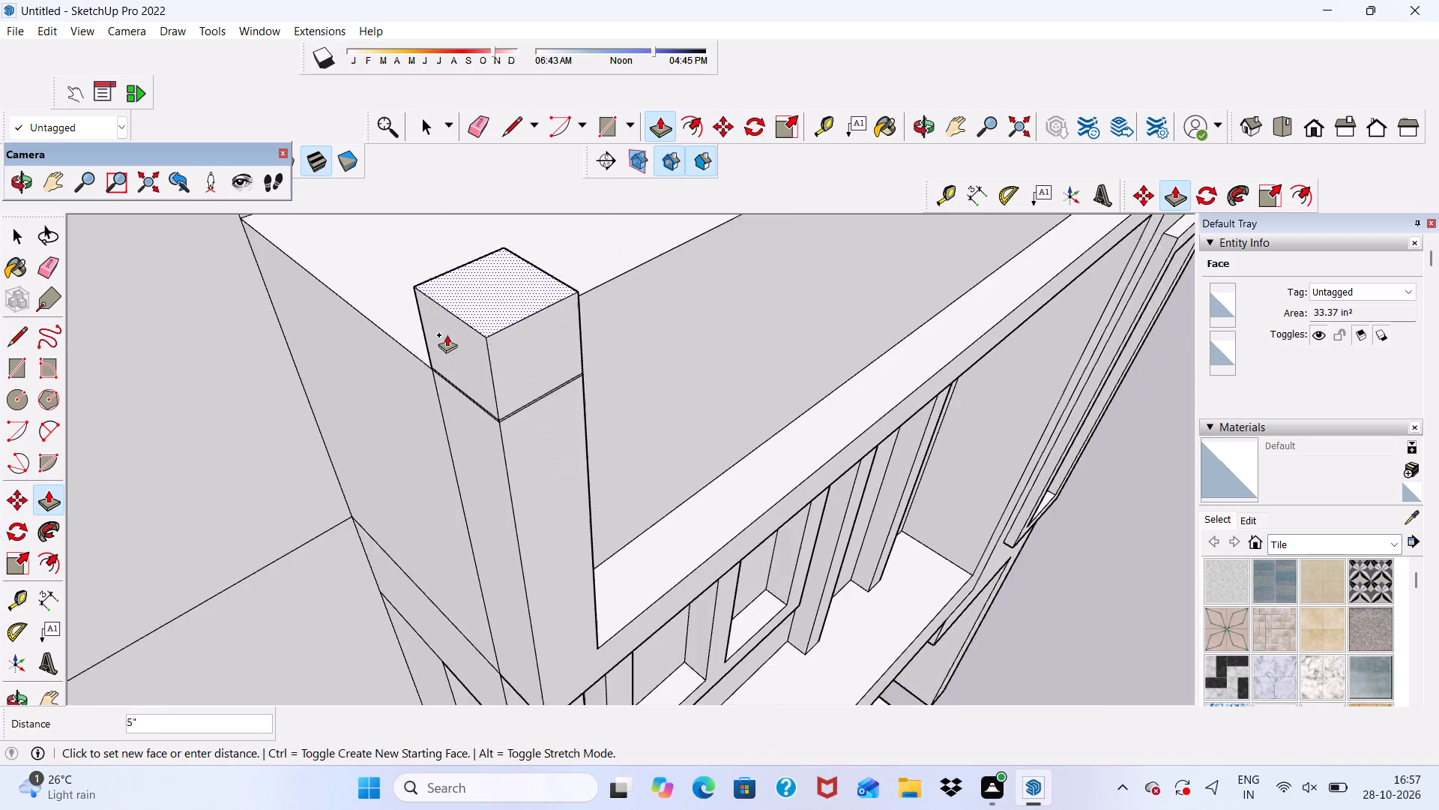
{"action": "scroll", "coordinate": [447, 334], "scroll_direction": "down", "scroll_amount": 13}
{"action": "middle_click_drag", "start_coordinate": [514, 410], "coordinate": [250, 201]}
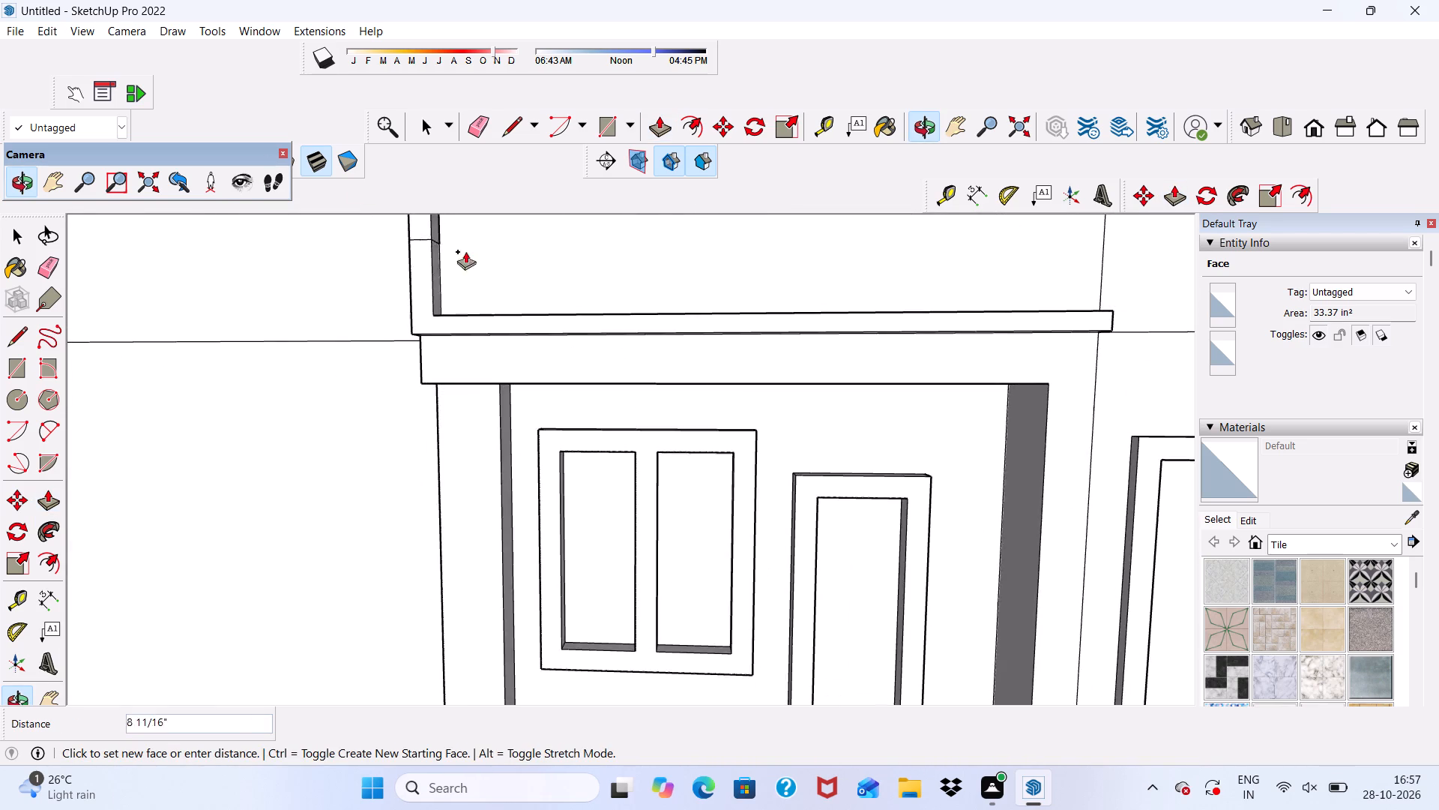
{"action": "scroll", "coordinate": [462, 350], "scroll_direction": "down", "scroll_amount": 10}
{"action": "scroll", "coordinate": [463, 232], "scroll_direction": "up", "scroll_amount": 2}
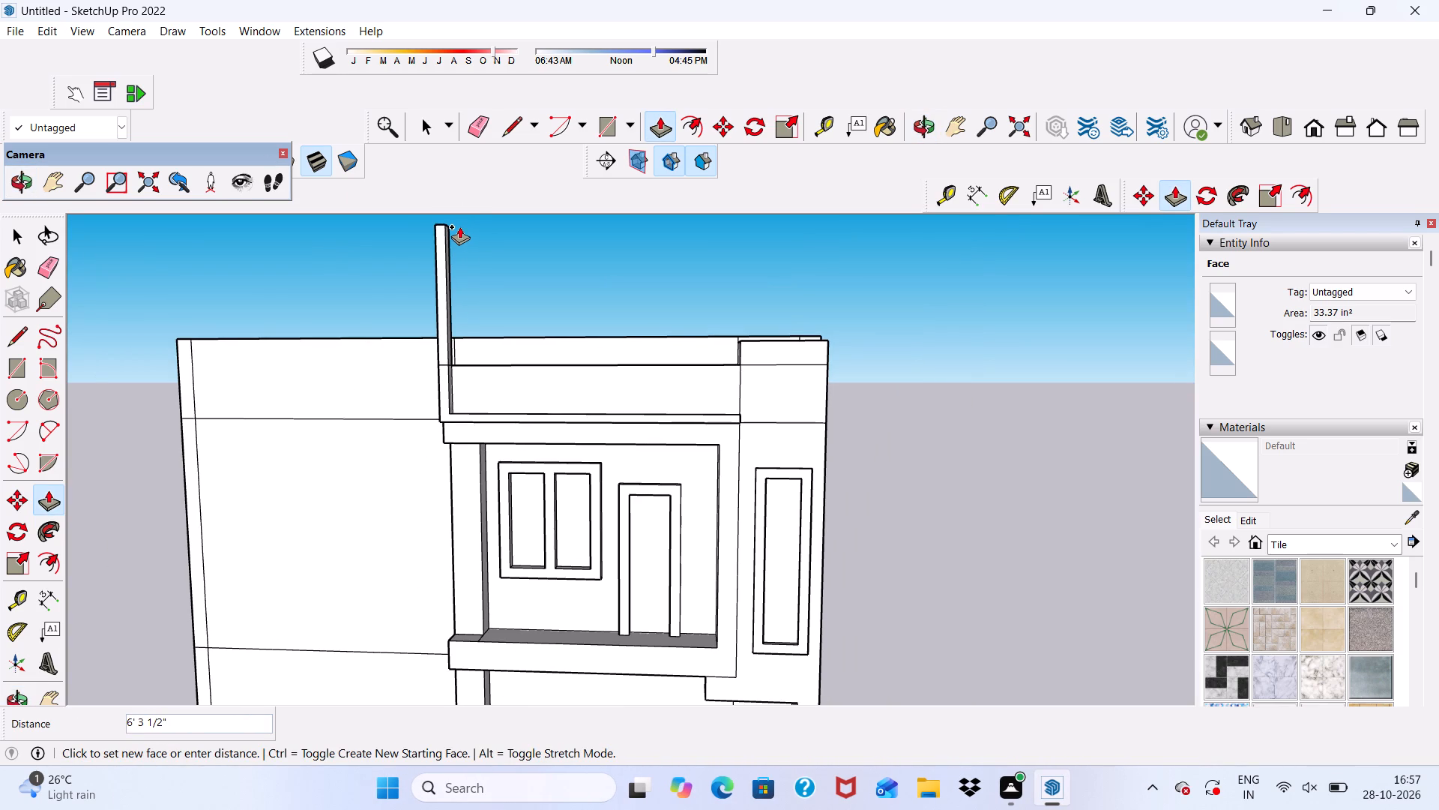
{"action": "scroll", "coordinate": [459, 226], "scroll_direction": "up", "scroll_amount": 4}
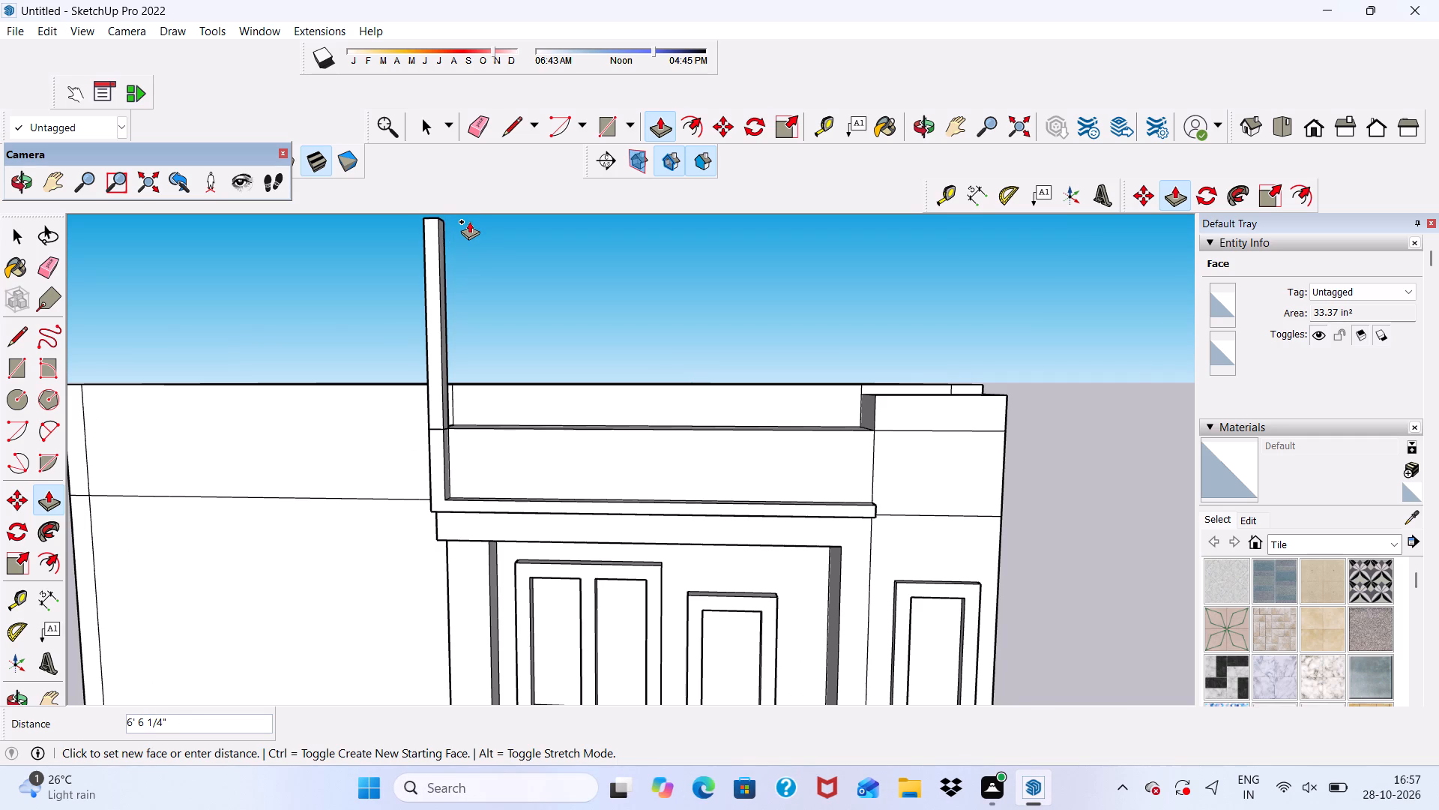
{"action": "type", "text": "5'"}
{"action": "key", "text": "Return"}
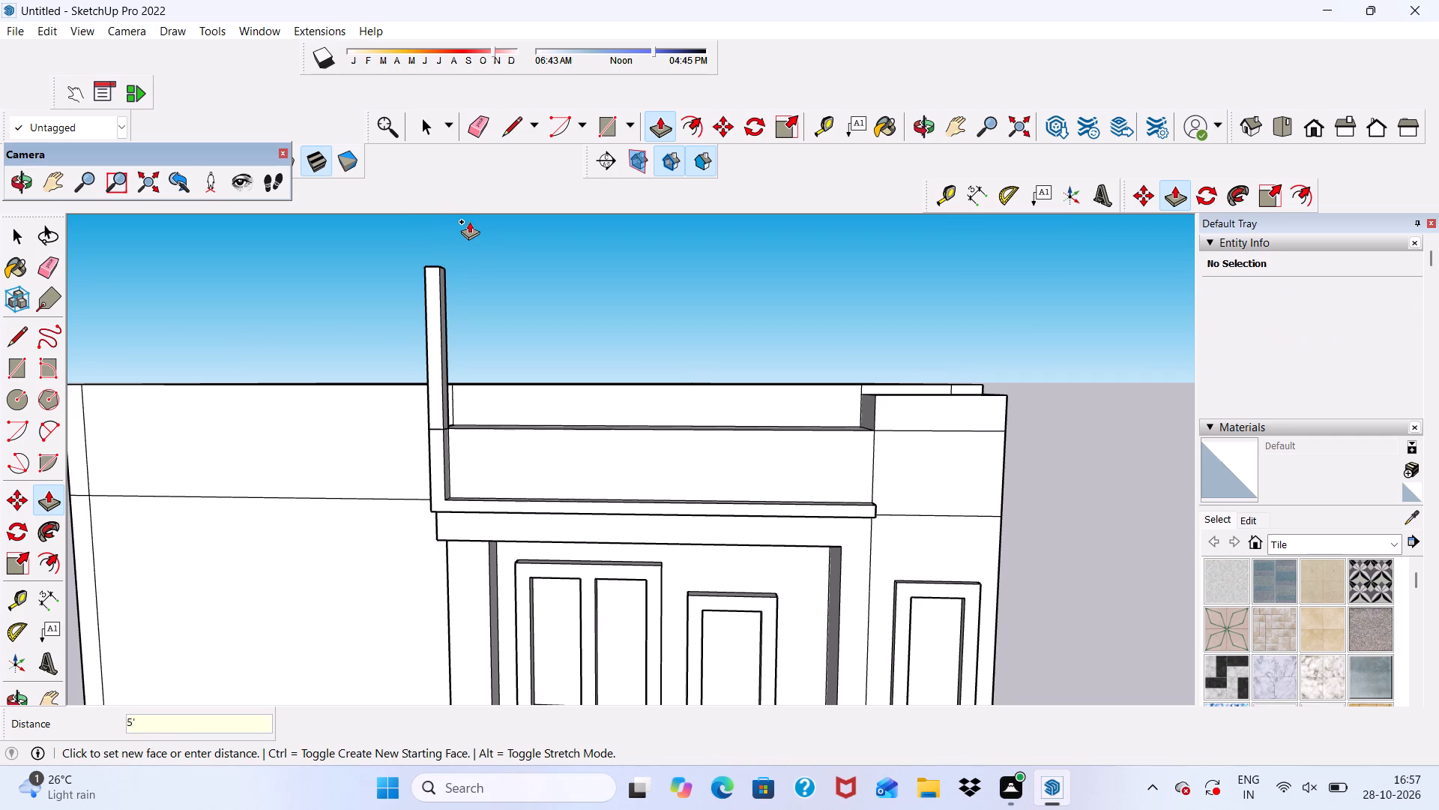
Erase the leftover horizontal lines across the post's front and inner side faces at the parapet's top level.
{"action": "scroll", "coordinate": [393, 304], "scroll_direction": "down", "scroll_amount": 2}
{"action": "scroll", "coordinate": [586, 493], "scroll_direction": "up", "scroll_amount": 3}
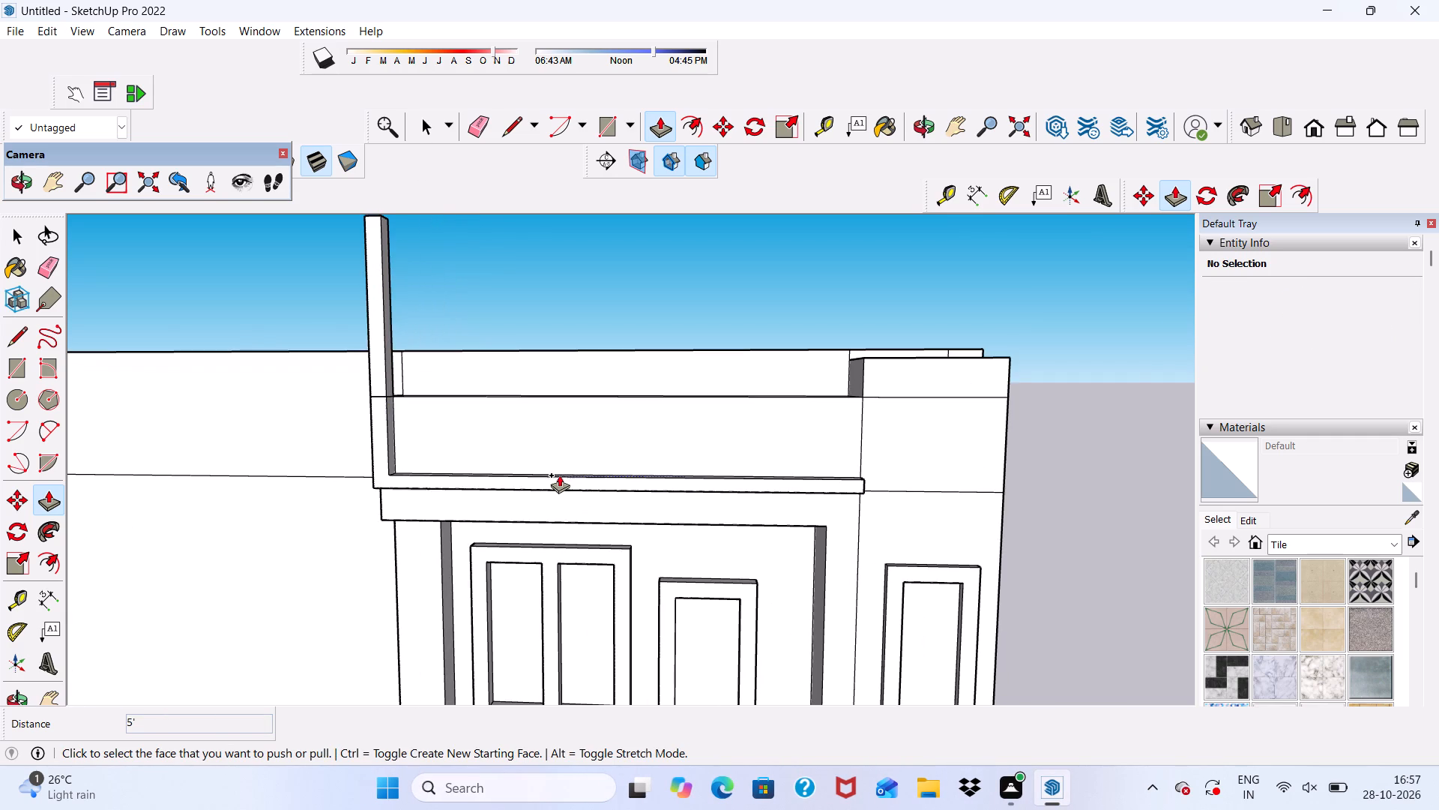
{"action": "middle_click_drag", "start_coordinate": [559, 475], "coordinate": [471, 501]}
{"action": "scroll", "coordinate": [543, 428], "scroll_direction": "up", "scroll_amount": 4}
{"action": "scroll", "coordinate": [361, 396], "scroll_direction": "up", "scroll_amount": 2}
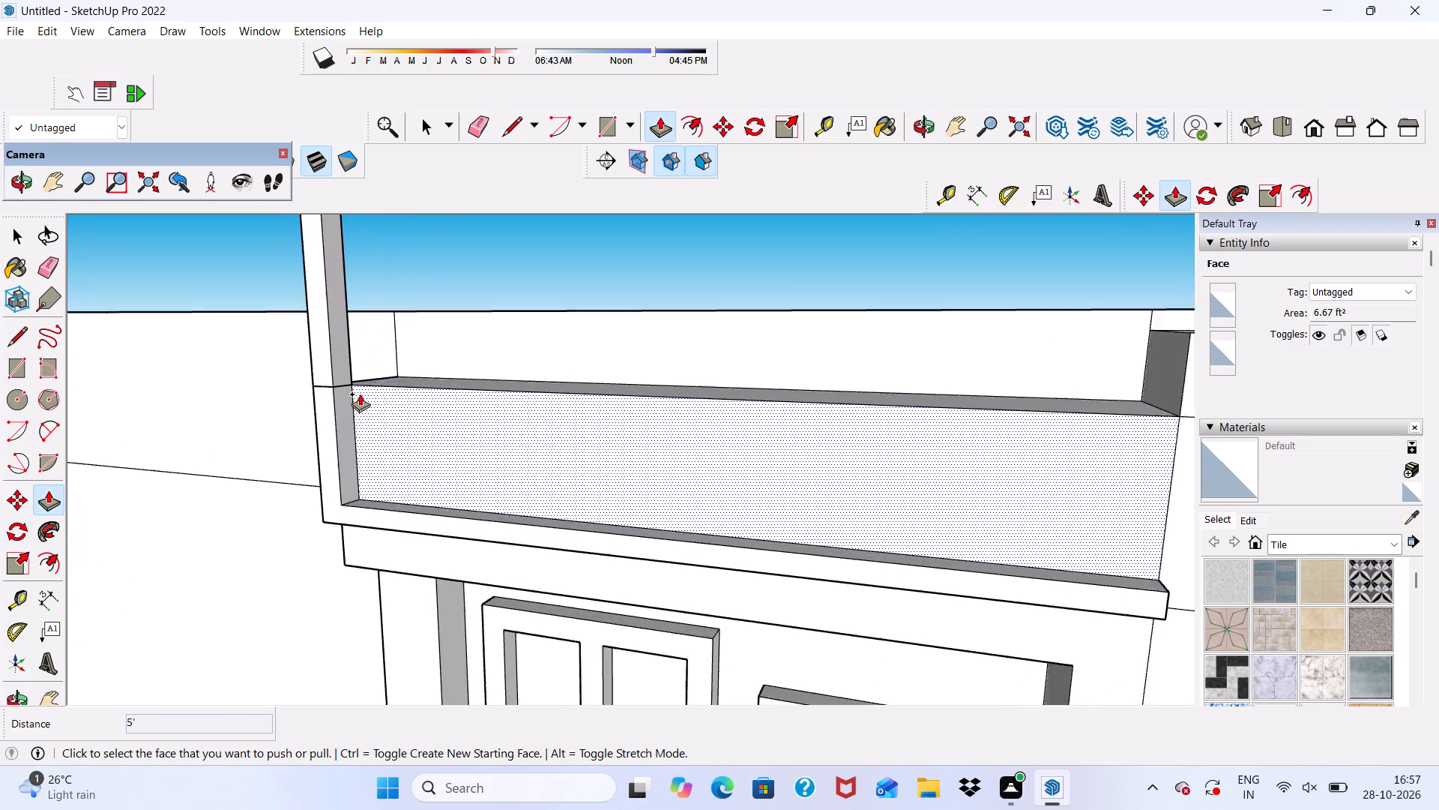
{"action": "scroll", "coordinate": [360, 394], "scroll_direction": "up", "scroll_amount": 18}
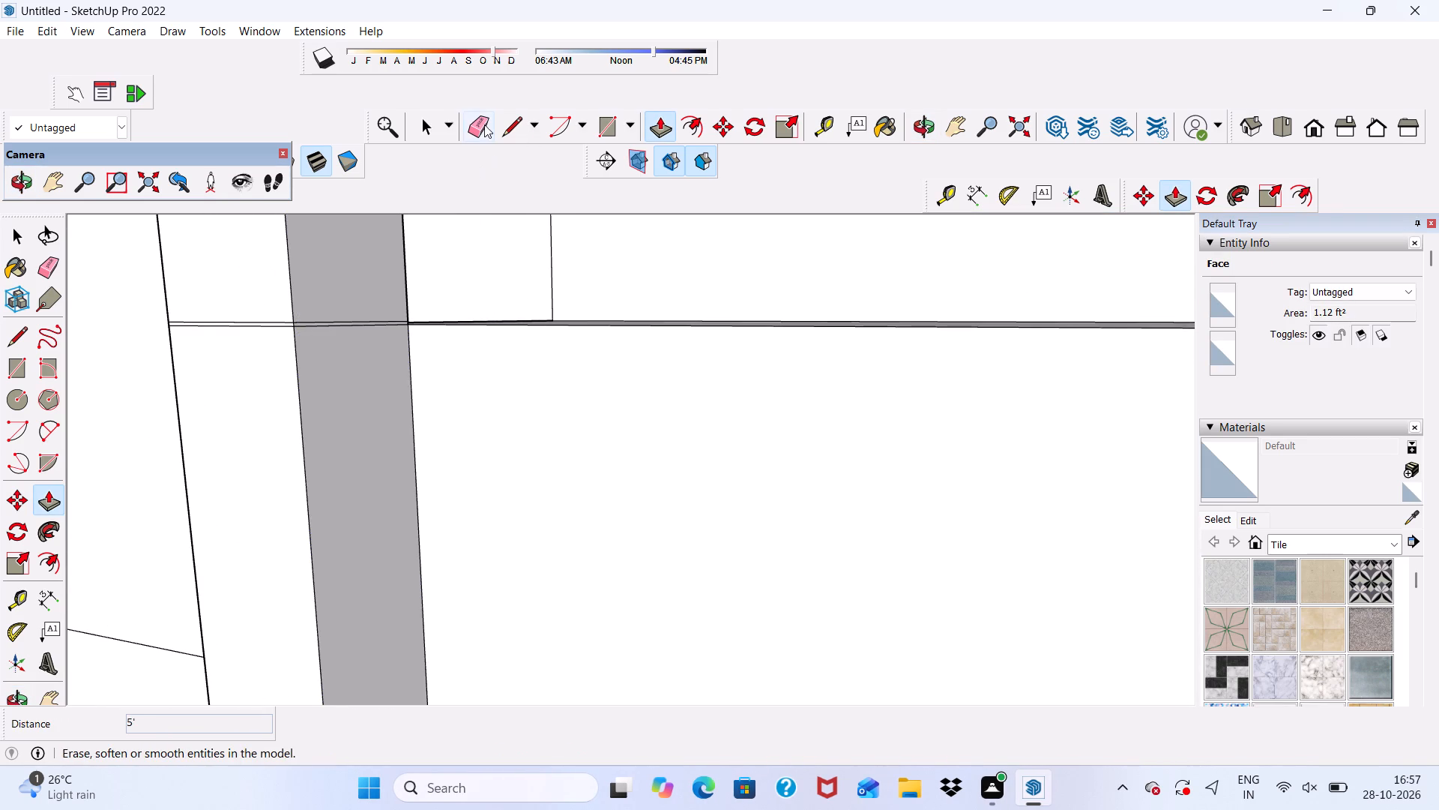
{"action": "left_click", "coordinate": [478, 119]}
{"action": "scroll", "coordinate": [313, 335], "scroll_direction": "up", "scroll_amount": 1}
{"action": "left_click_drag", "start_coordinate": [312, 313], "coordinate": [305, 346]}
{"action": "left_click_drag", "start_coordinate": [234, 307], "coordinate": [234, 334]}
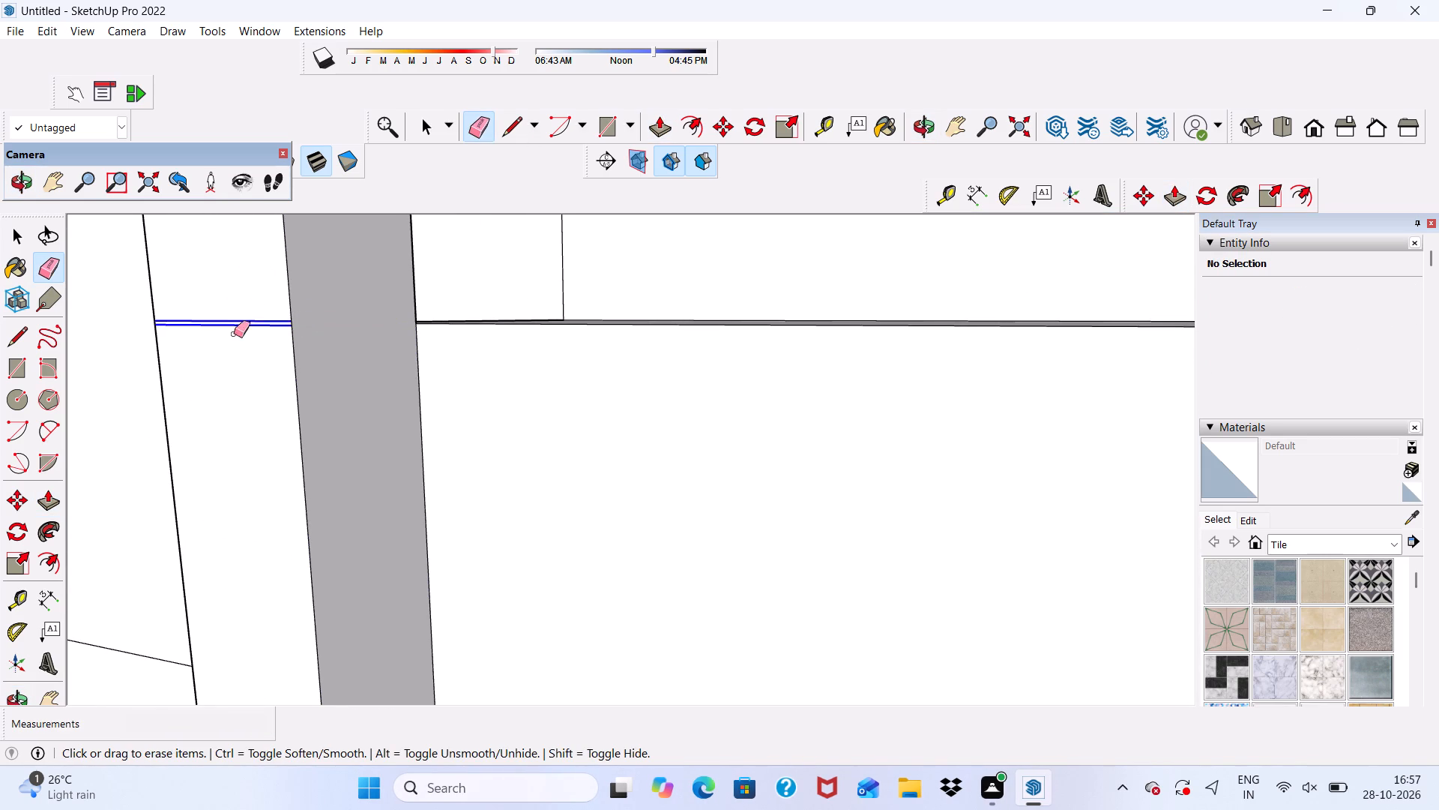
{"action": "left_click_drag", "start_coordinate": [234, 334], "coordinate": [231, 342]}
Draw a rectangle about 6" by 2 3/16" across the post's inner side face, just below the parapet's top level.
{"action": "left_click", "coordinate": [625, 118]}
{"action": "scroll", "coordinate": [414, 376], "scroll_direction": "up", "scroll_amount": 2}
{"action": "left_click", "coordinate": [605, 119]}
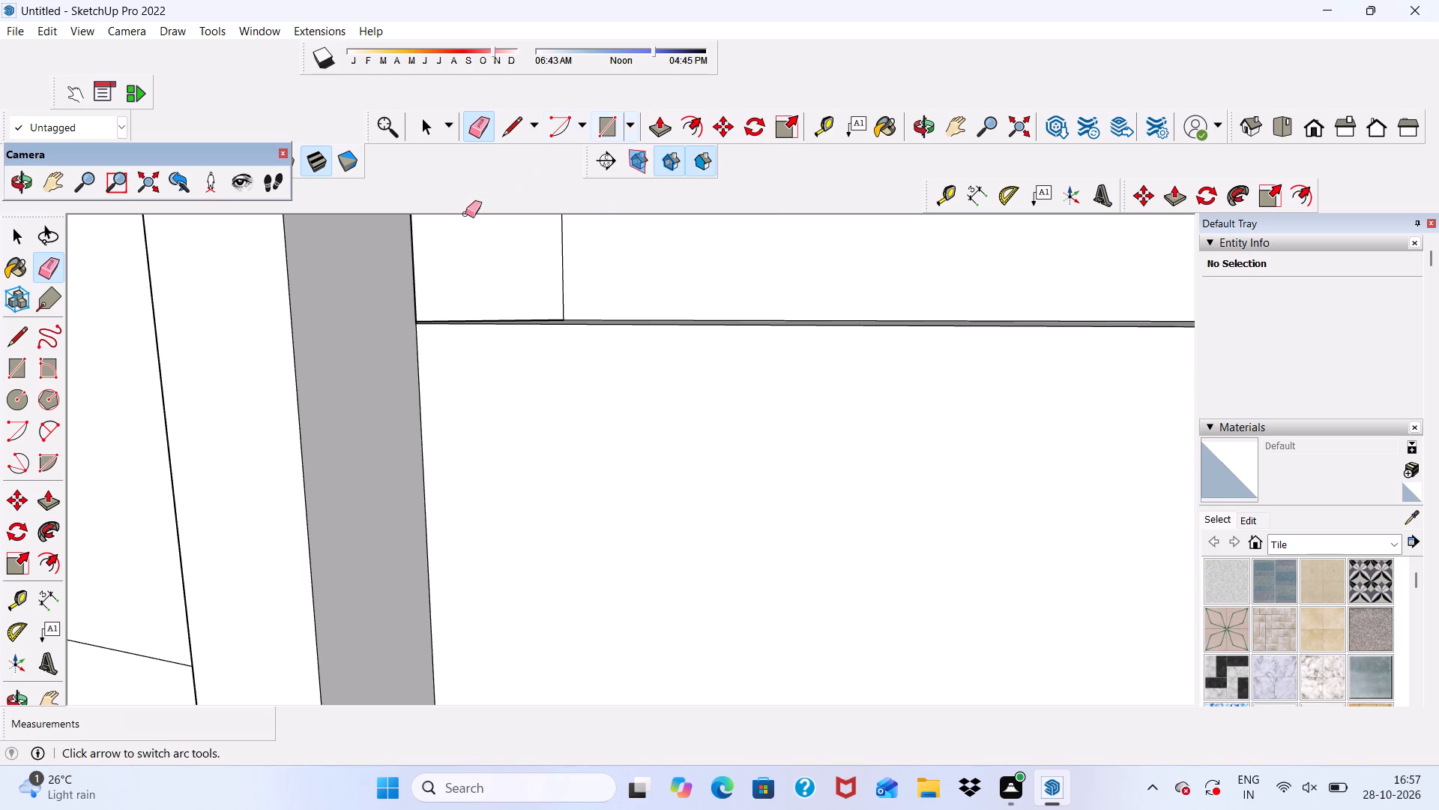
{"action": "scroll", "coordinate": [399, 347], "scroll_direction": "up", "scroll_amount": 2}
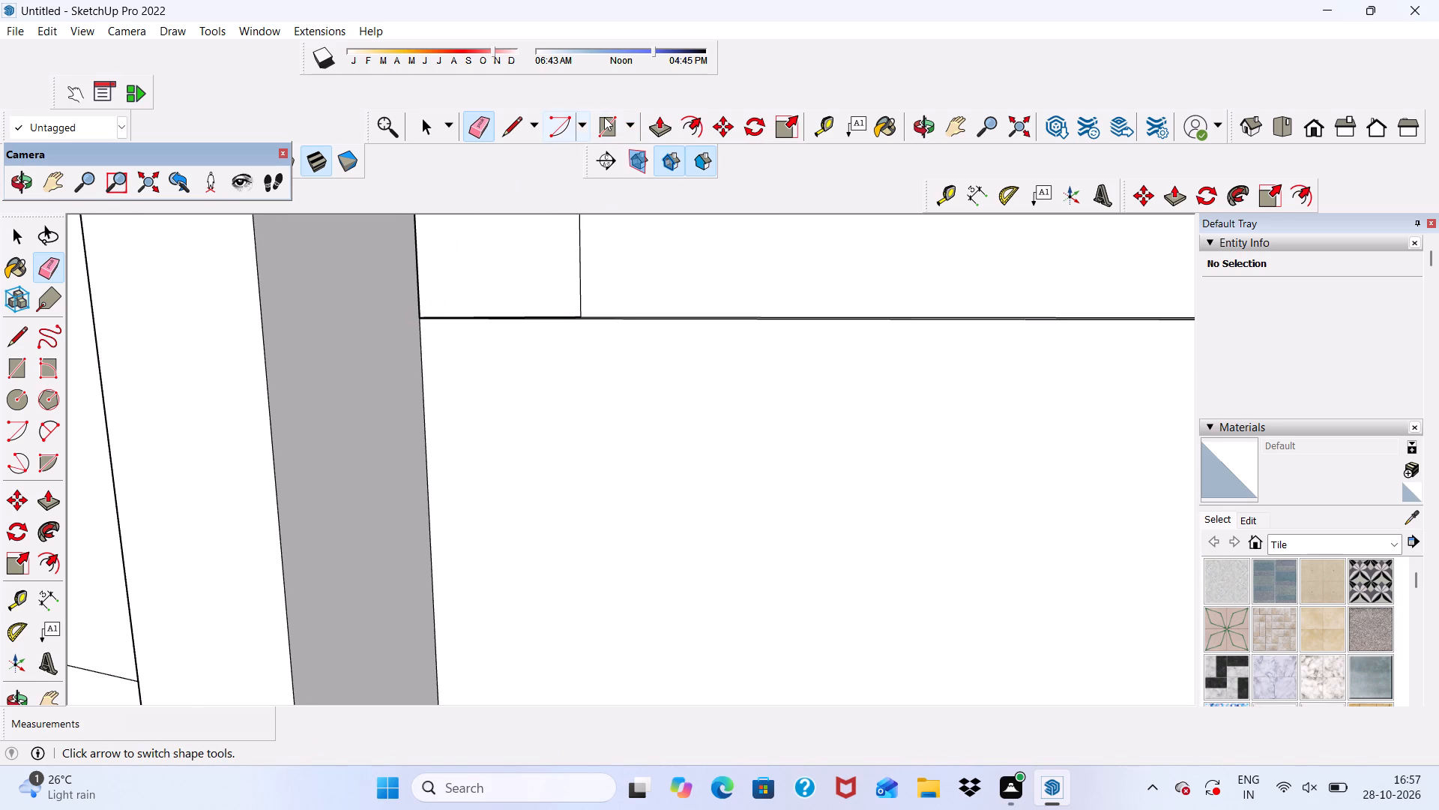
{"action": "left_click", "coordinate": [604, 116]}
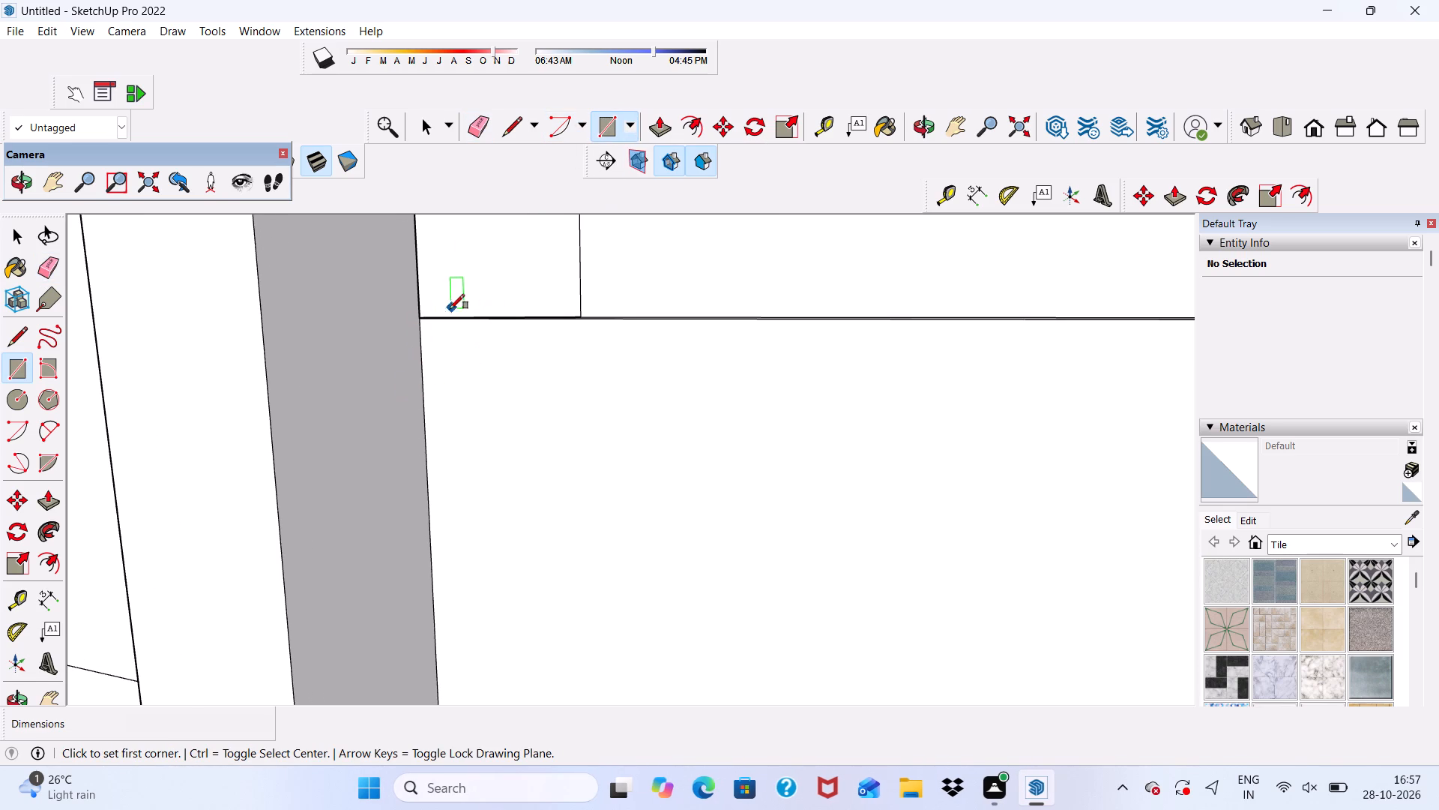
{"action": "left_click", "coordinate": [426, 317]}
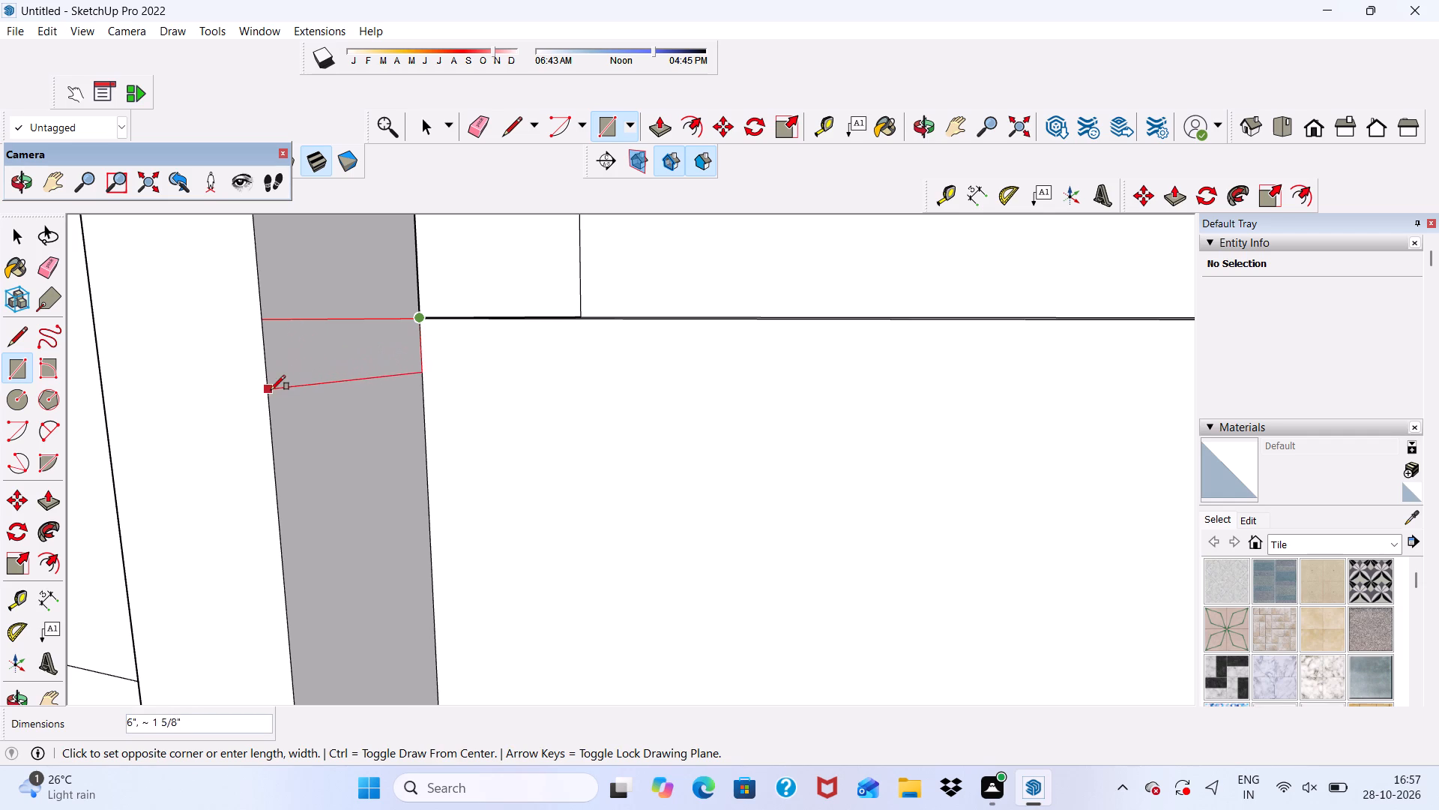
{"action": "left_click", "coordinate": [272, 415]}
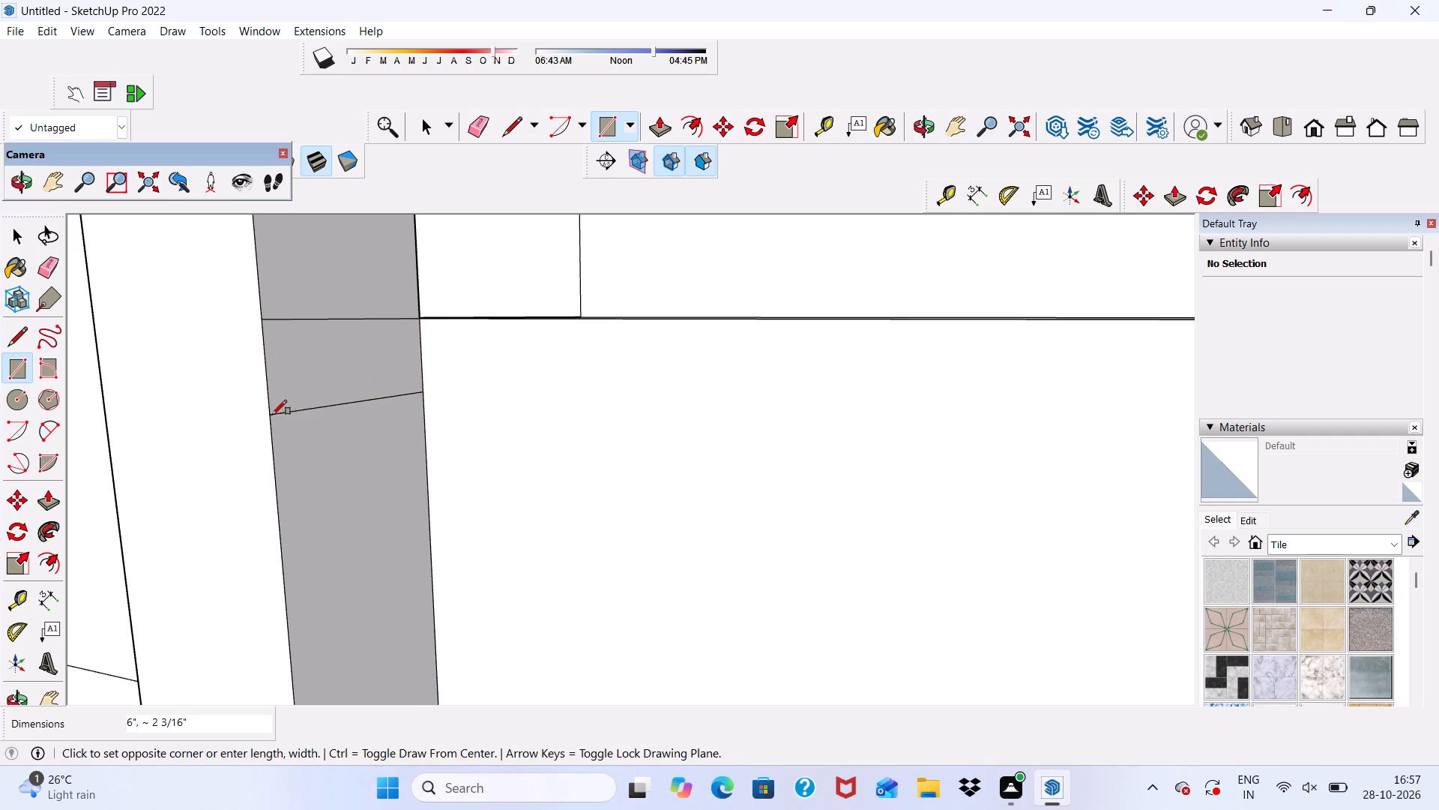
Push/Pull the small rectangle on the post's inner side face out by about 4' 7/16", forming a horizontal bar along the parapet.
{"action": "left_click", "coordinate": [663, 114]}
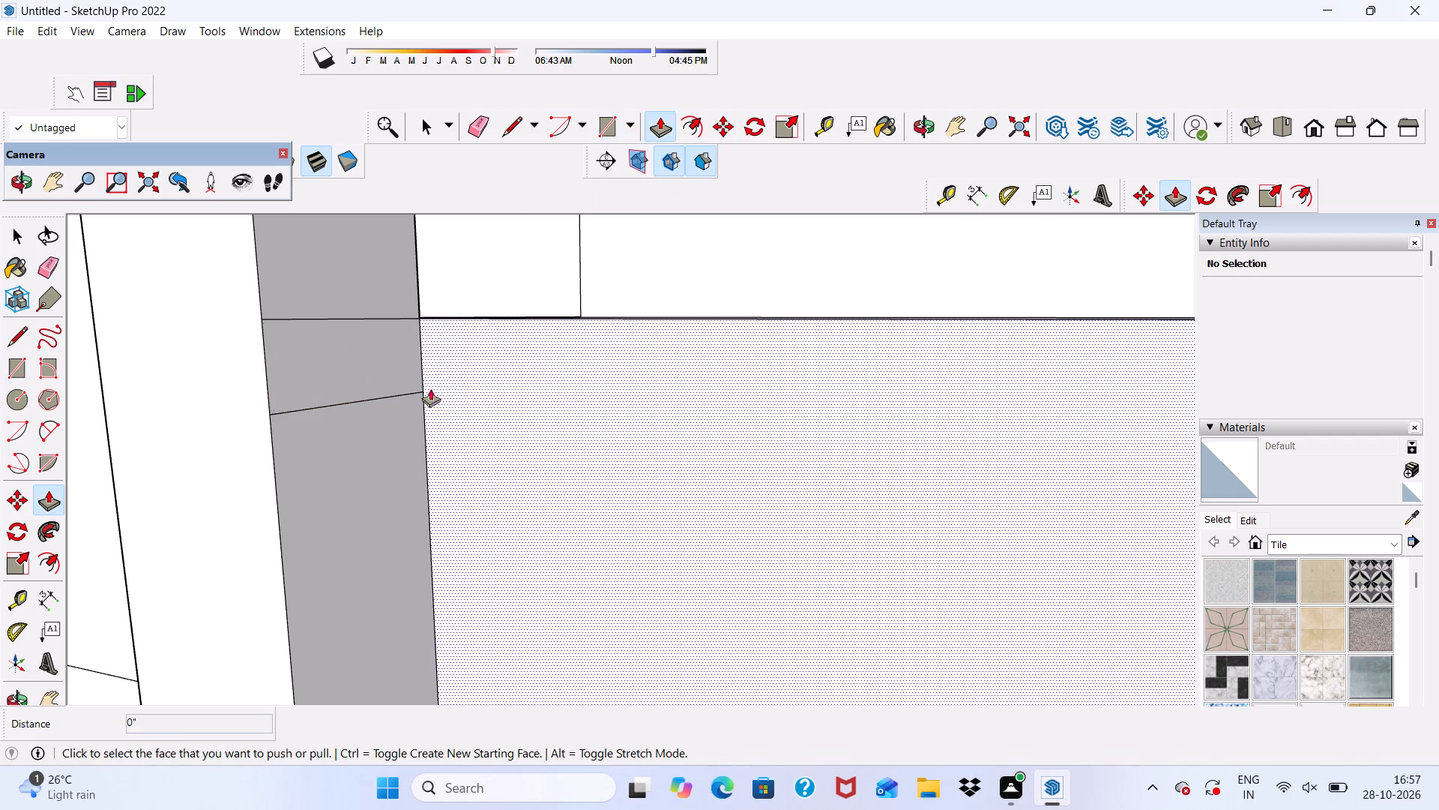
{"action": "left_click", "coordinate": [344, 367]}
{"action": "scroll", "coordinate": [555, 368], "scroll_direction": "down", "scroll_amount": 3}
{"action": "scroll", "coordinate": [439, 361], "scroll_direction": "down", "scroll_amount": 5}
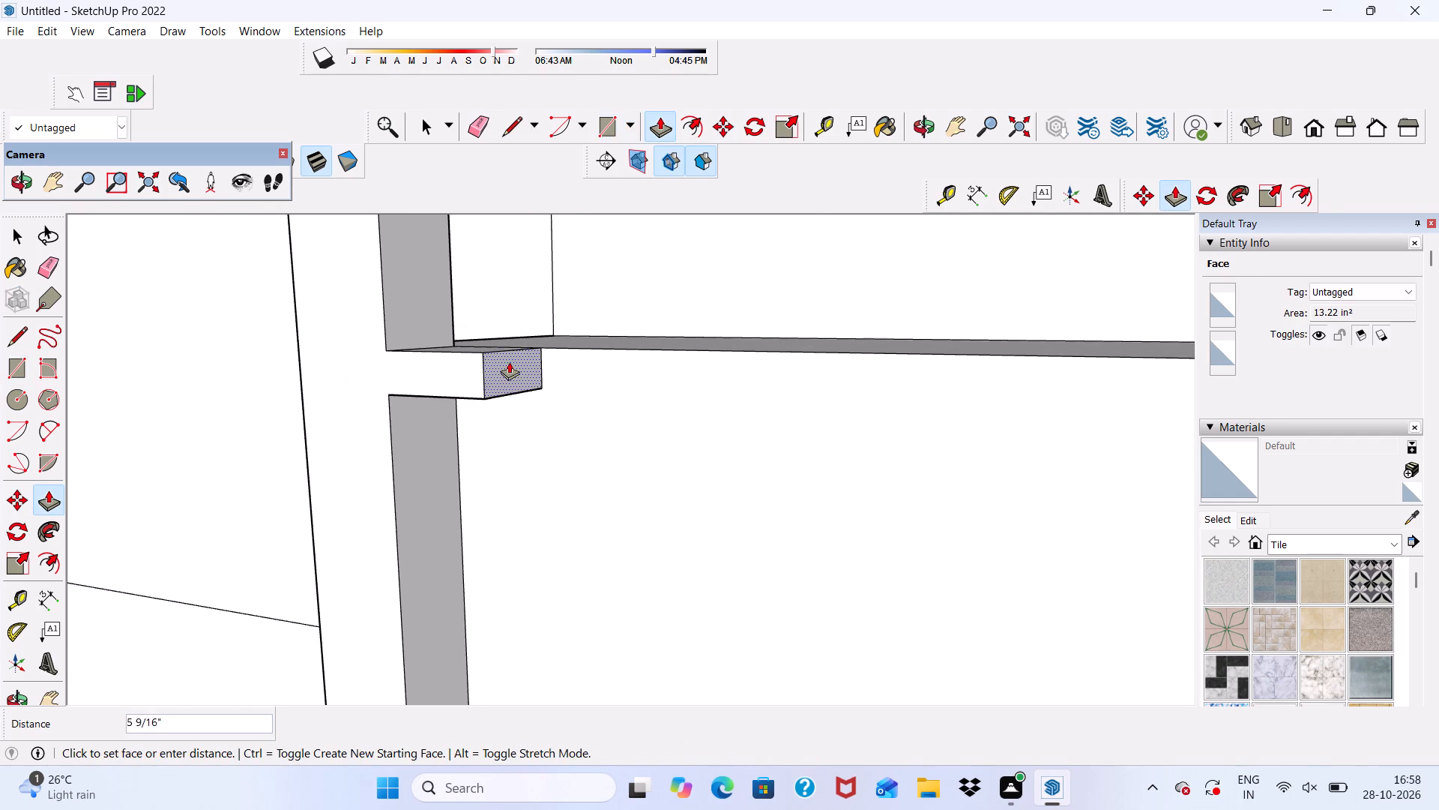
{"action": "scroll", "coordinate": [501, 376], "scroll_direction": "down", "scroll_amount": 3}
{"action": "scroll", "coordinate": [432, 368], "scroll_direction": "down", "scroll_amount": 4}
{"action": "scroll", "coordinate": [542, 342], "scroll_direction": "down", "scroll_amount": 3}
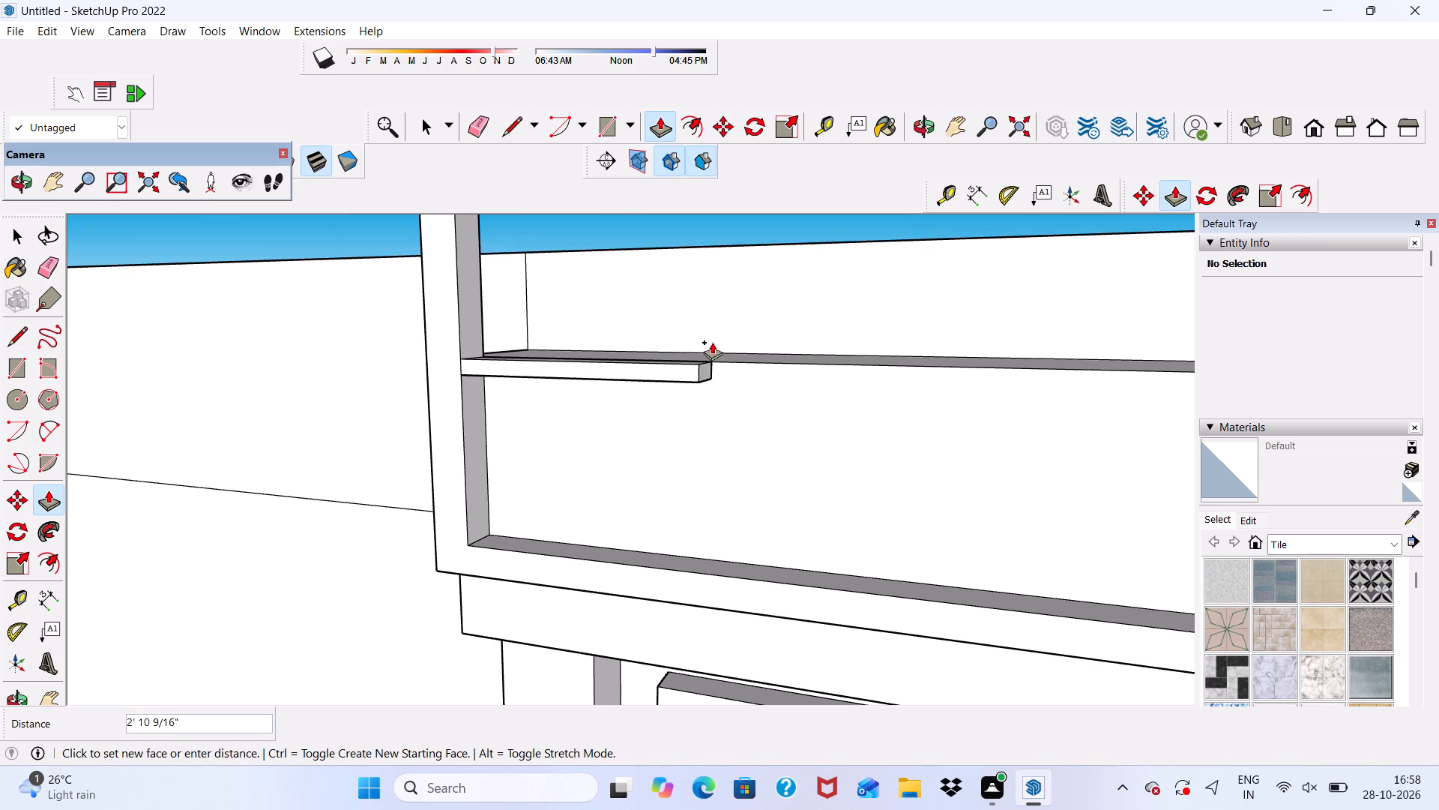
{"action": "scroll", "coordinate": [778, 362], "scroll_direction": "down", "scroll_amount": 1}
{"action": "middle_click_drag", "start_coordinate": [778, 362], "coordinate": [923, 219]}
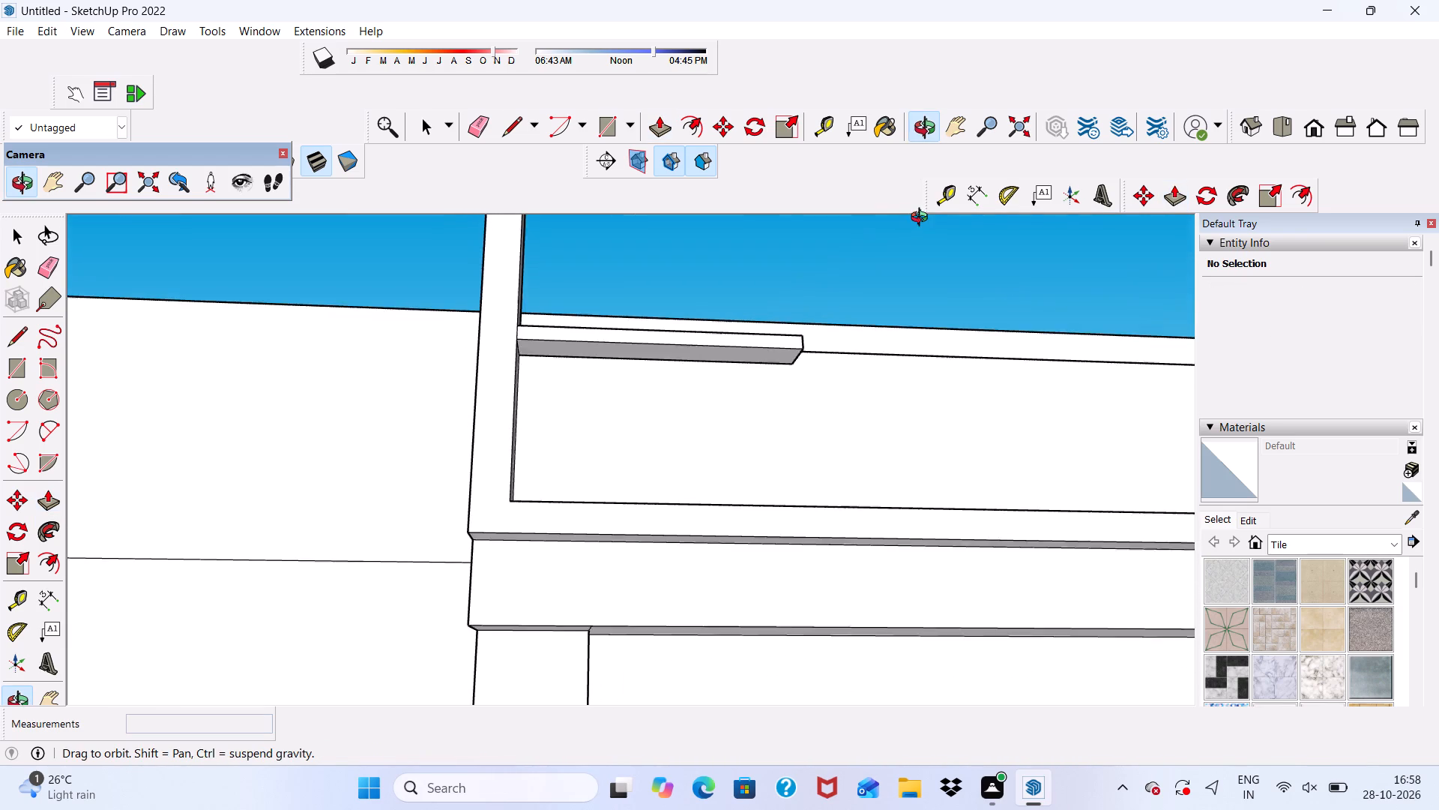
{"action": "middle_click_drag", "start_coordinate": [923, 219], "coordinate": [852, 250]}
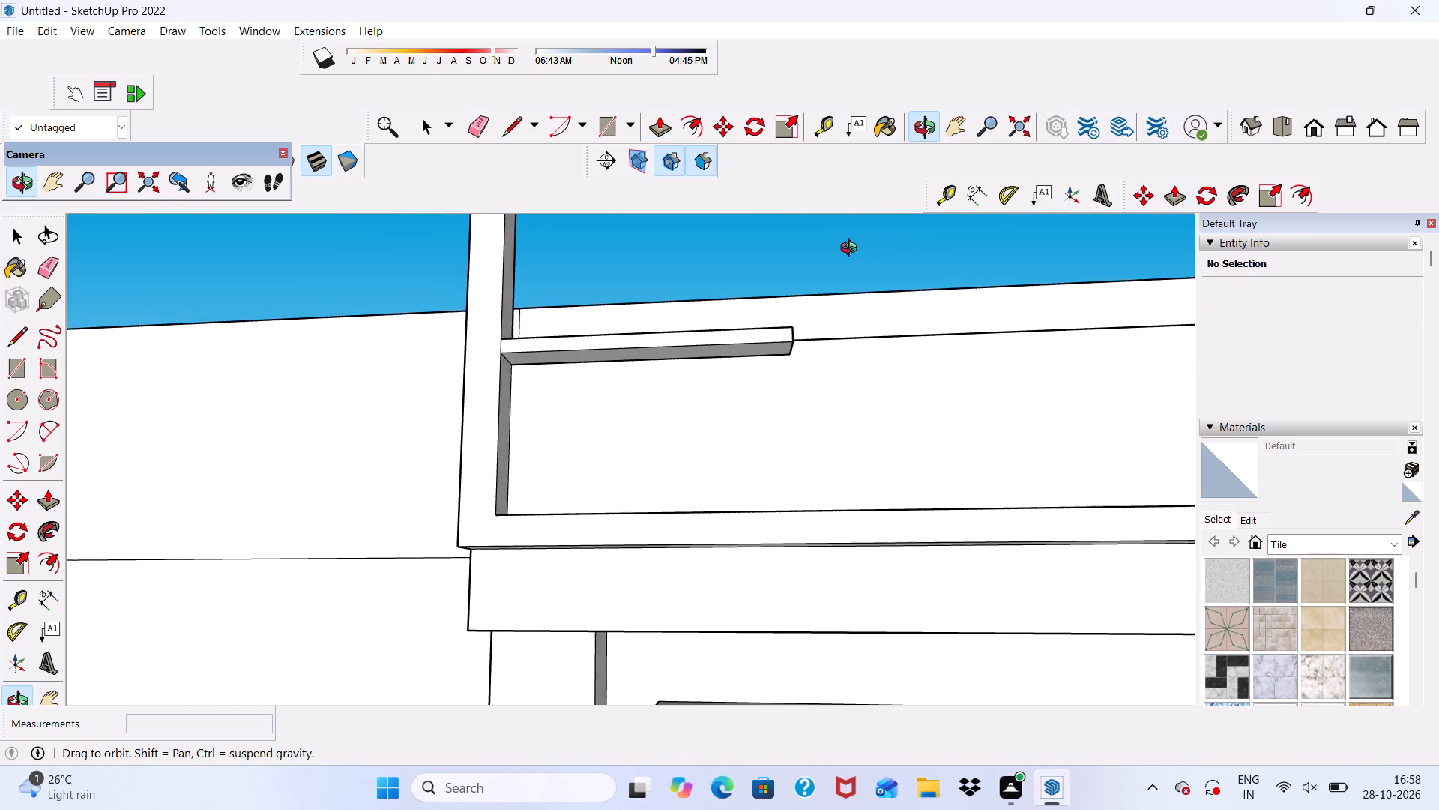
{"action": "middle_click_drag", "start_coordinate": [852, 250], "coordinate": [831, 263]}
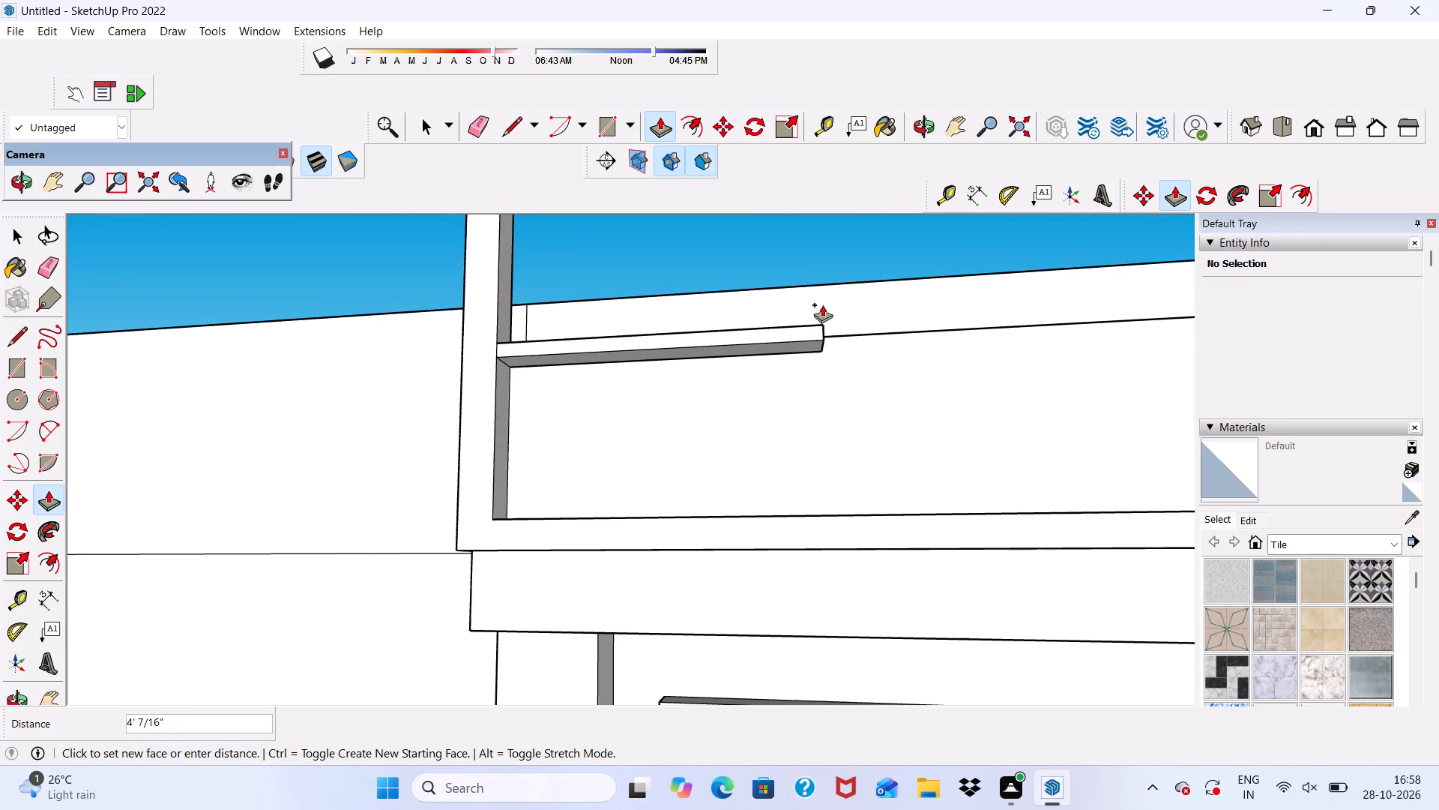
{"action": "left_click", "coordinate": [822, 304]}
Push/Pull the horizontal bar's underside down by about 7/8" to thicken the bar.
{"action": "scroll", "coordinate": [806, 311], "scroll_direction": "down", "scroll_amount": 2}
{"action": "middle_click_drag", "start_coordinate": [803, 334], "coordinate": [934, 351]}
{"action": "scroll", "coordinate": [823, 377], "scroll_direction": "down", "scroll_amount": 9}
{"action": "middle_click_drag", "start_coordinate": [777, 509], "coordinate": [740, 568]}
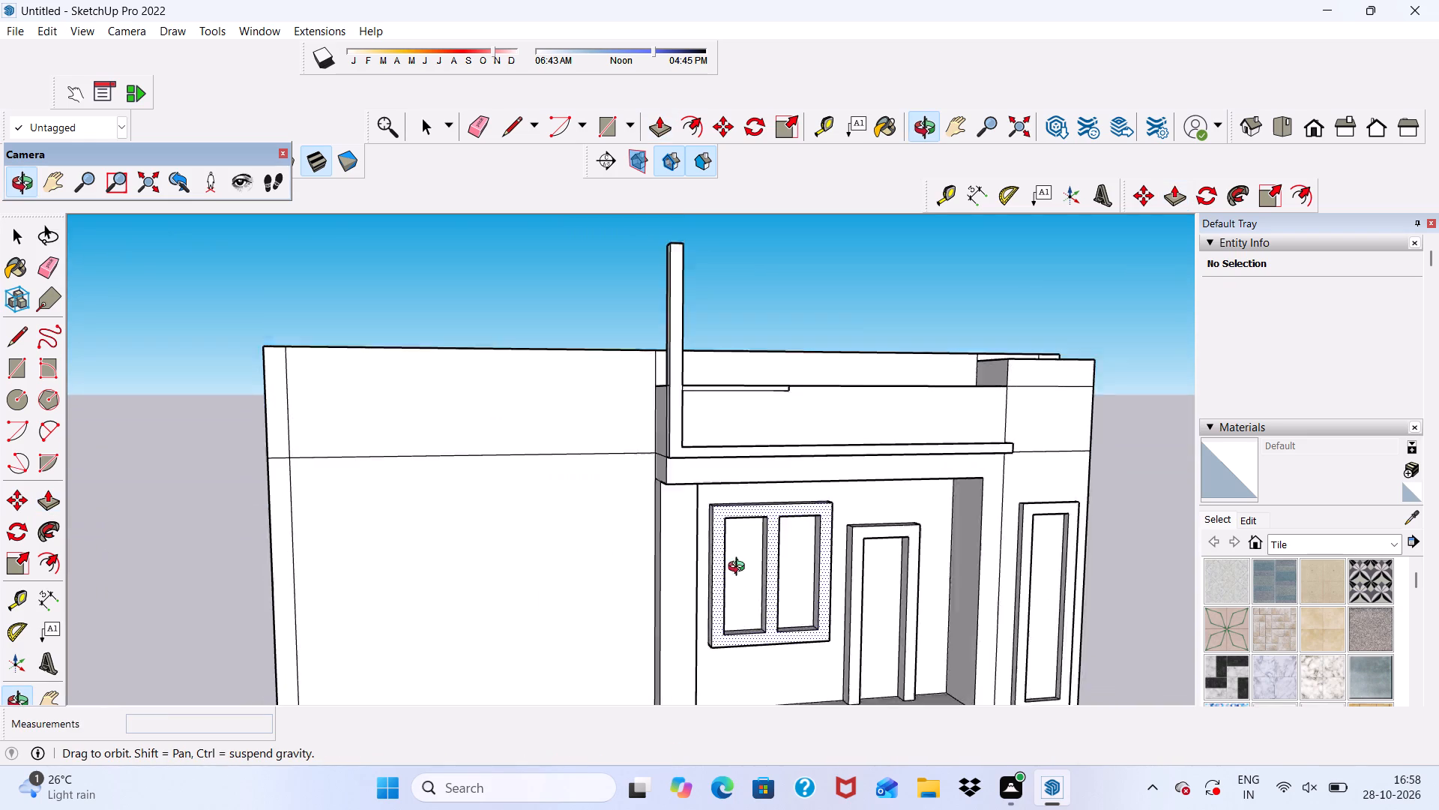
{"action": "middle_click_drag", "start_coordinate": [740, 568], "coordinate": [703, 529]}
{"action": "scroll", "coordinate": [669, 383], "scroll_direction": "up", "scroll_amount": 6}
{"action": "middle_click_drag", "start_coordinate": [686, 397], "coordinate": [687, 339]}
{"action": "scroll", "coordinate": [687, 346], "scroll_direction": "up", "scroll_amount": 9}
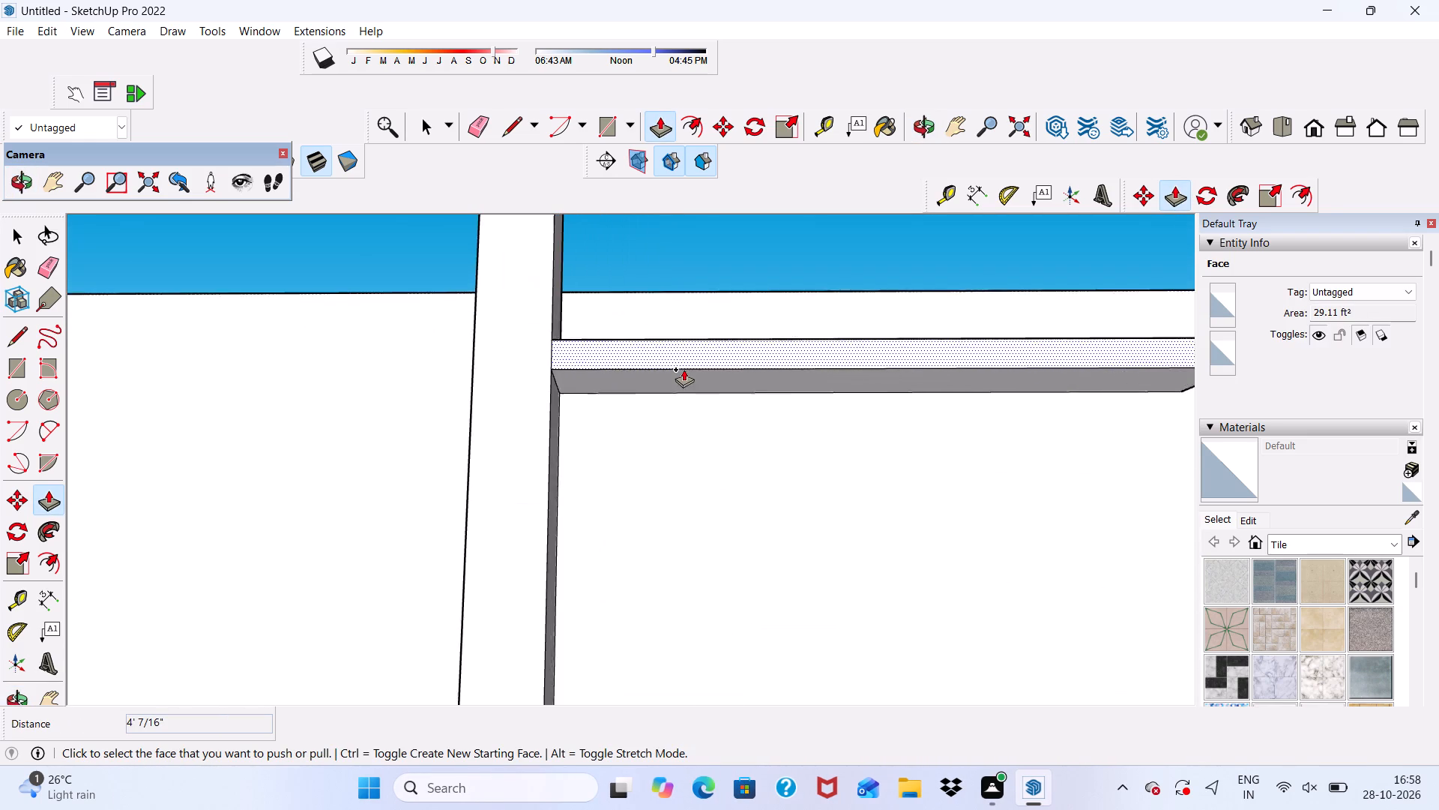
{"action": "scroll", "coordinate": [684, 369], "scroll_direction": "up", "scroll_amount": 5}
{"action": "left_click", "coordinate": [680, 376]}
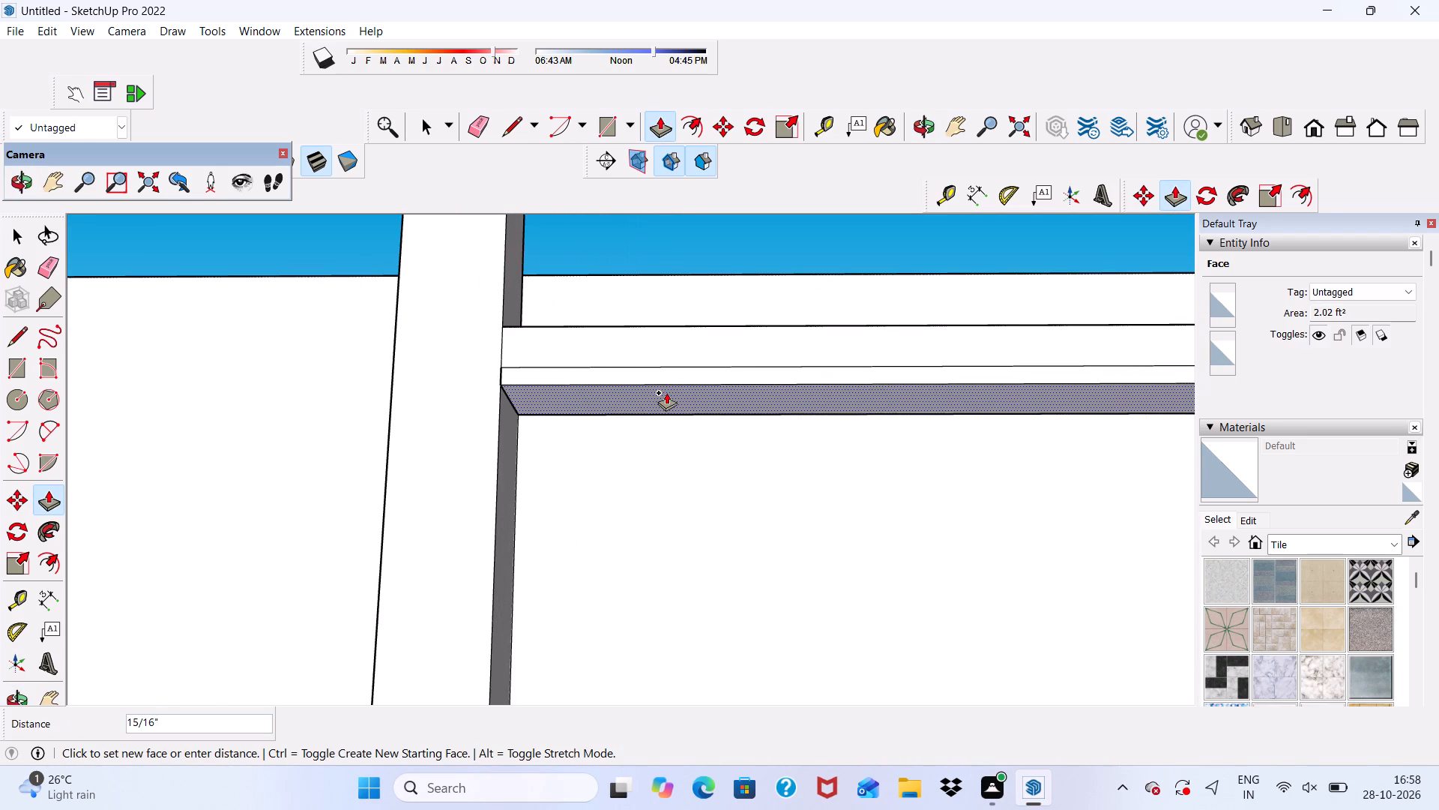
{"action": "left_click", "coordinate": [666, 392]}
Erase the leftover lines across the horizontal bar's front face and its free end face.
{"action": "scroll", "coordinate": [402, 346], "scroll_direction": "down", "scroll_amount": 4}
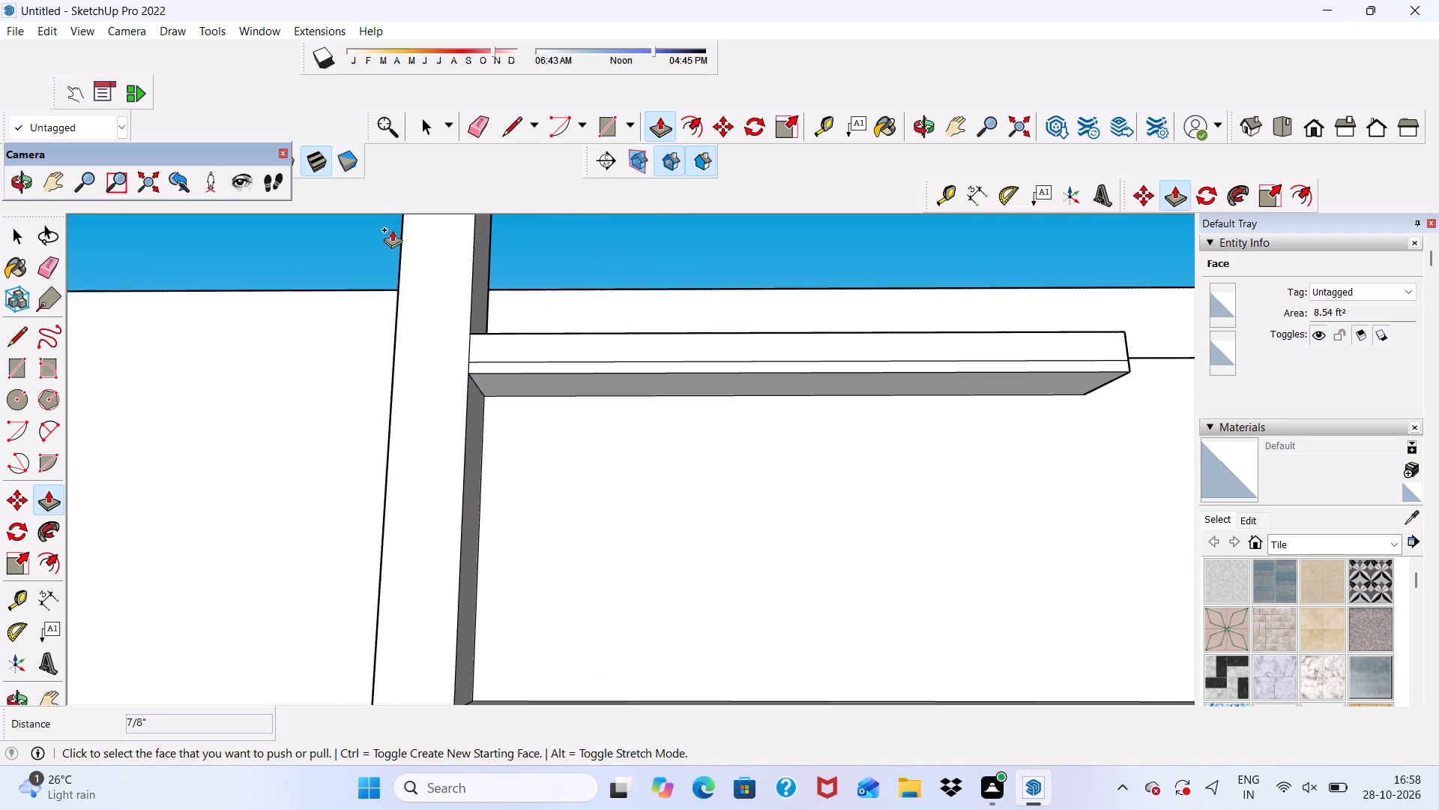
{"action": "left_click", "coordinate": [478, 121]}
{"action": "scroll", "coordinate": [562, 346], "scroll_direction": "up", "scroll_amount": 2}
{"action": "left_click_drag", "start_coordinate": [561, 355], "coordinate": [562, 358]}
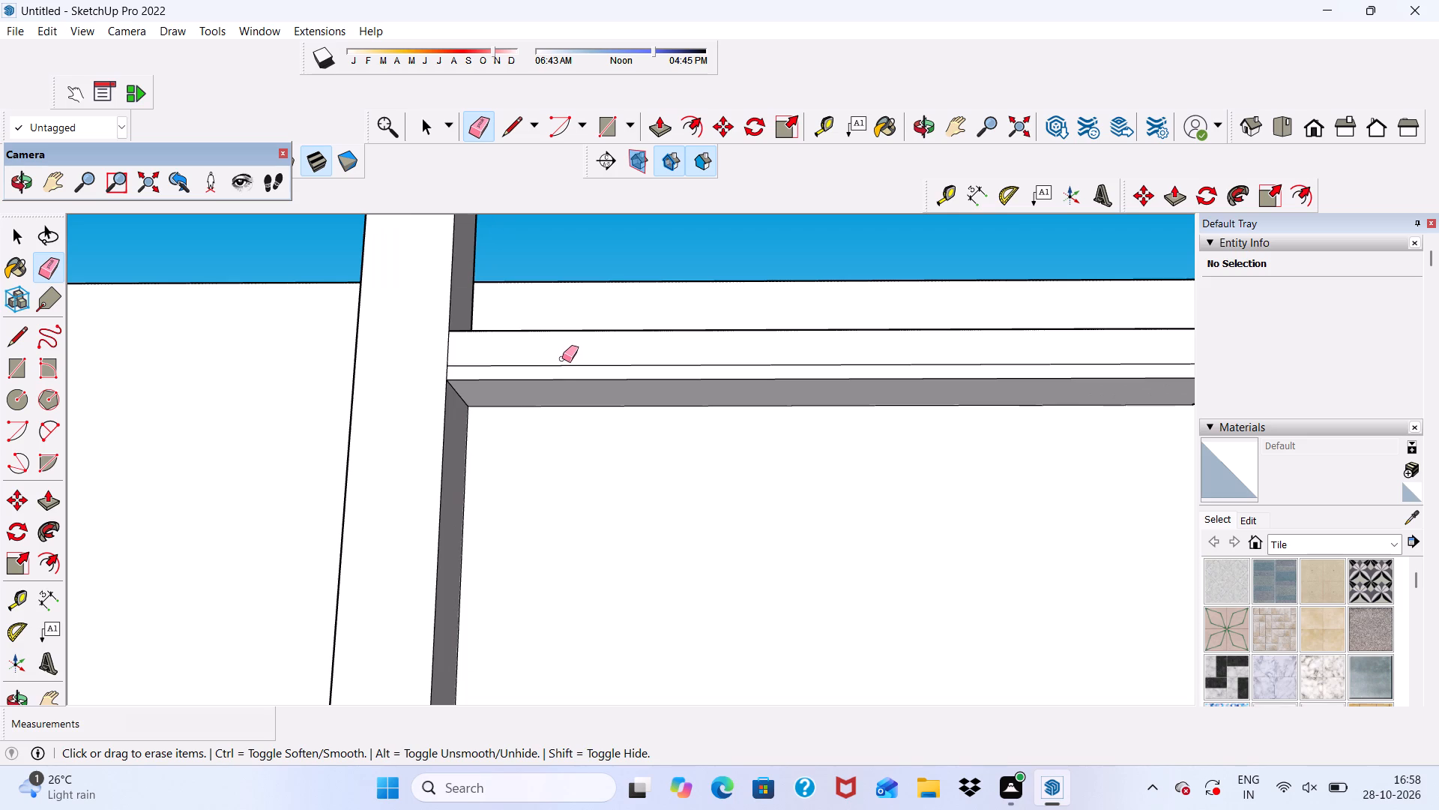
{"action": "left_click_drag", "start_coordinate": [562, 358], "coordinate": [562, 368]}
{"action": "scroll", "coordinate": [570, 385], "scroll_direction": "down", "scroll_amount": 5}
{"action": "middle_click_drag", "start_coordinate": [649, 414], "coordinate": [322, 467]}
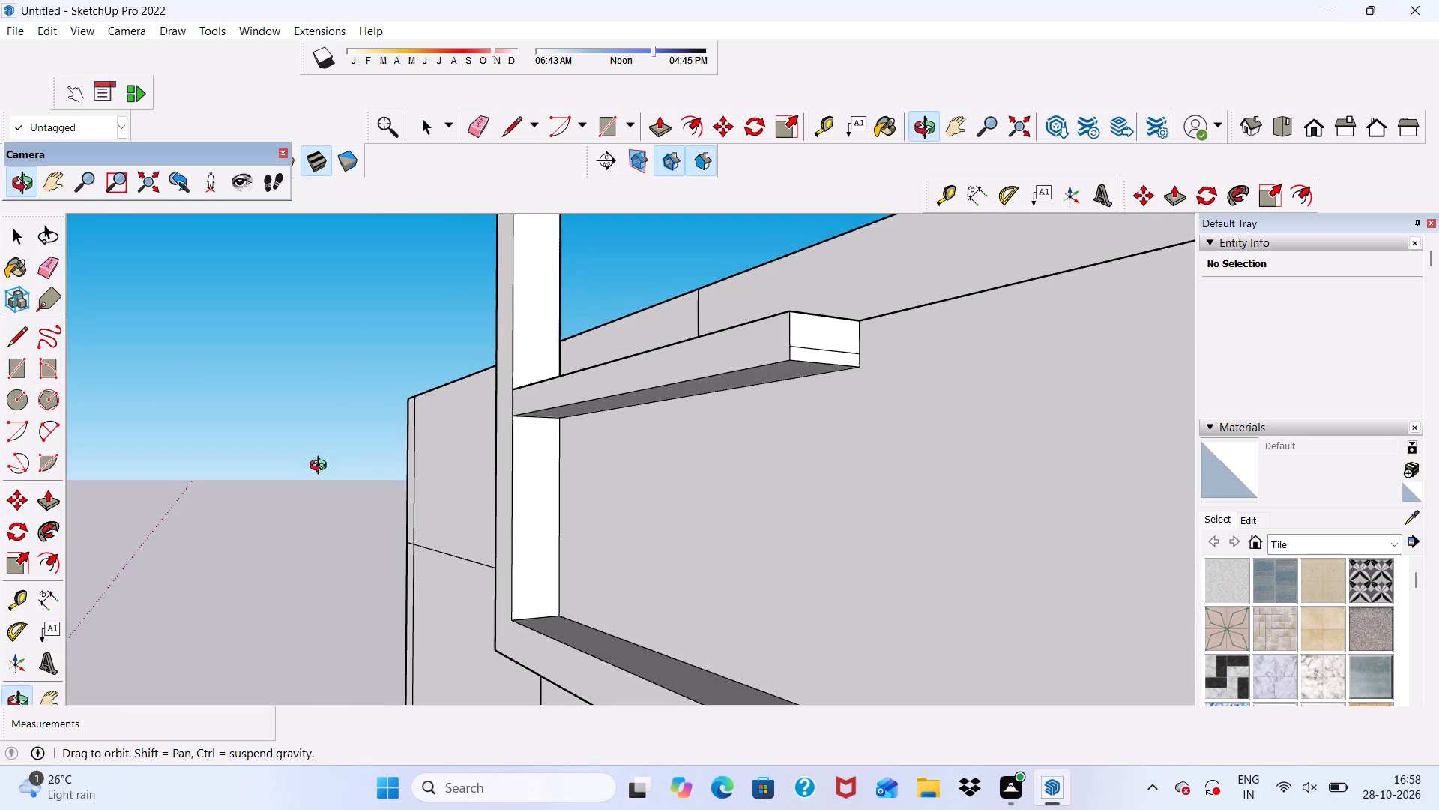
{"action": "middle_click_drag", "start_coordinate": [322, 467], "coordinate": [323, 468]}
{"action": "scroll", "coordinate": [739, 418], "scroll_direction": "up", "scroll_amount": 1}
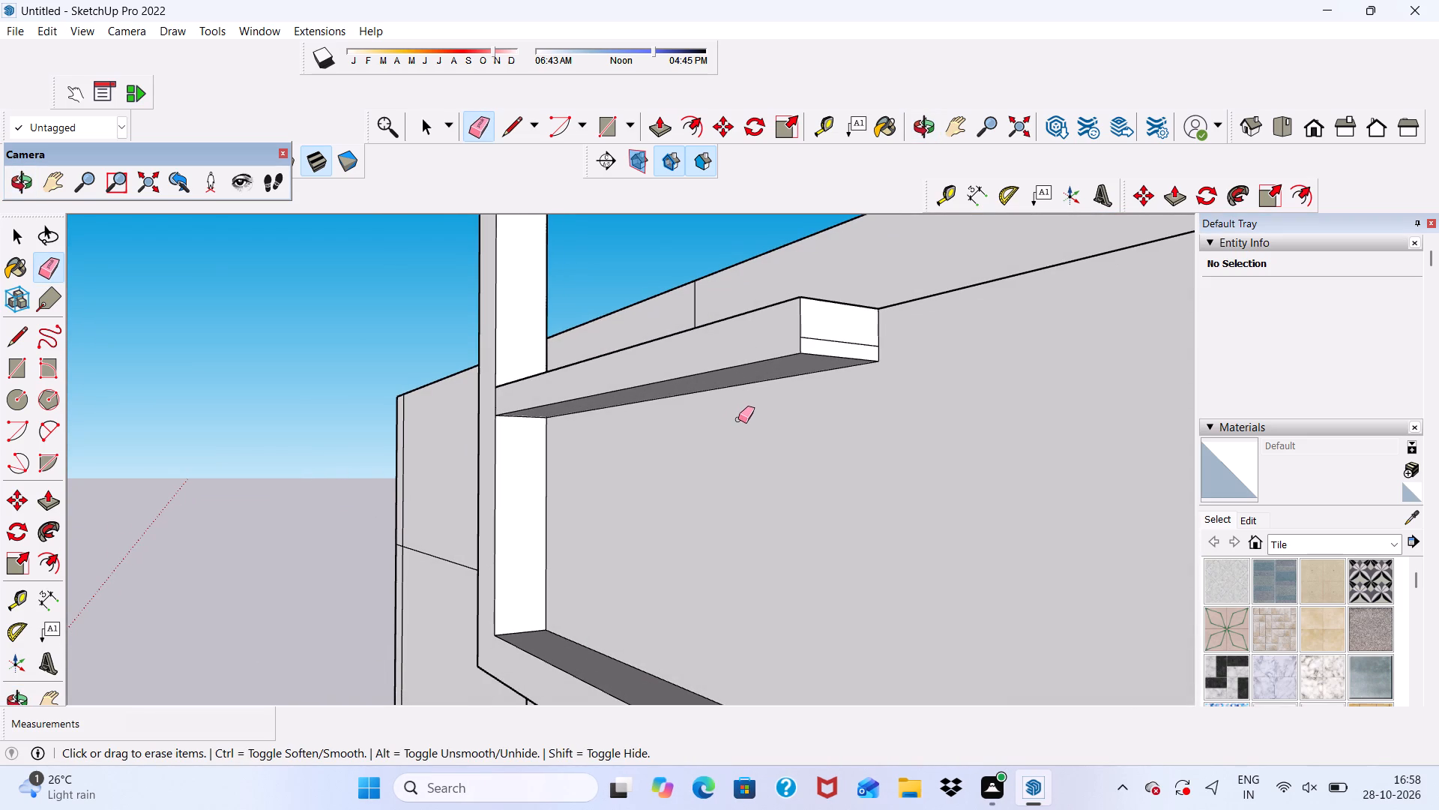
{"action": "scroll", "coordinate": [741, 426], "scroll_direction": "down", "scroll_amount": 1}
{"action": "scroll", "coordinate": [767, 439], "scroll_direction": "up", "scroll_amount": 4}
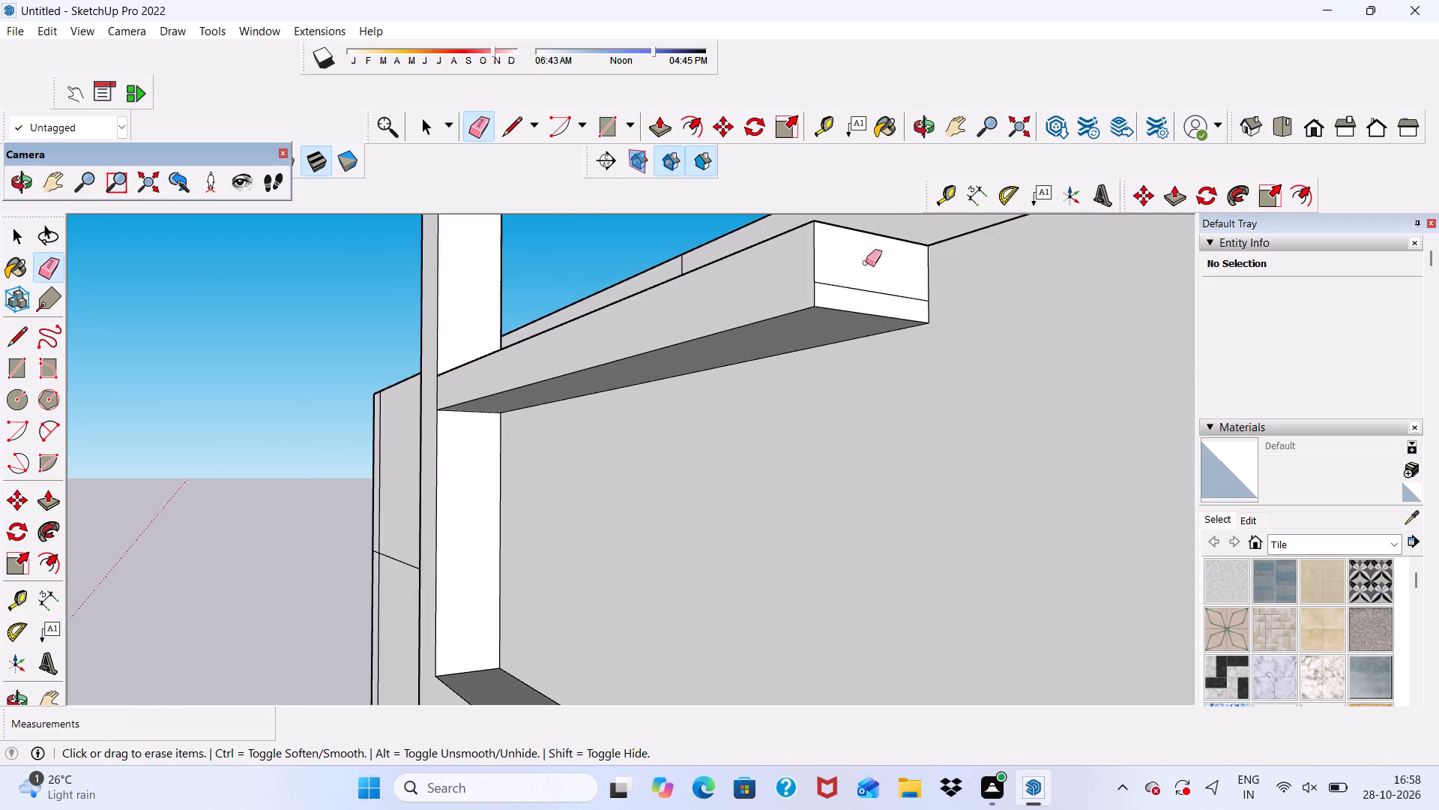
{"action": "left_click_drag", "start_coordinate": [860, 263], "coordinate": [853, 297]}
{"action": "scroll", "coordinate": [749, 313], "scroll_direction": "down", "scroll_amount": 4}
{"action": "key", "text": "space"}
Examine the post, horizontal bar and roof parapet from the front, the side and above.
{"action": "scroll", "coordinate": [525, 390], "scroll_direction": "down", "scroll_amount": 2}
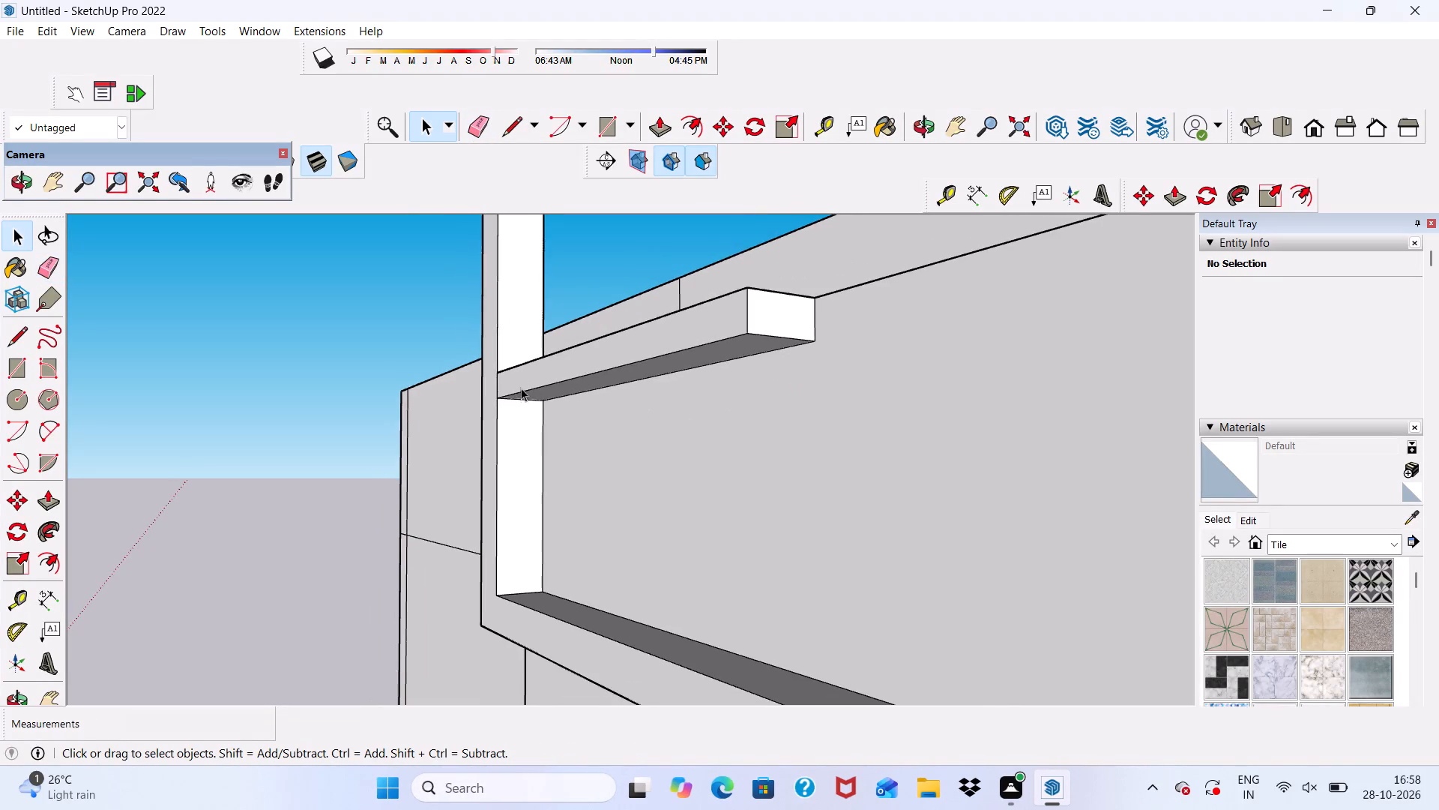
{"action": "middle_click_drag", "start_coordinate": [521, 388], "coordinate": [777, 371]}
{"action": "scroll", "coordinate": [420, 397], "scroll_direction": "down", "scroll_amount": 4}
{"action": "middle_click_drag", "start_coordinate": [483, 493], "coordinate": [548, 490]}
{"action": "scroll", "coordinate": [504, 493], "scroll_direction": "down", "scroll_amount": 1}
{"action": "middle_click_drag", "start_coordinate": [548, 490], "coordinate": [579, 469]}
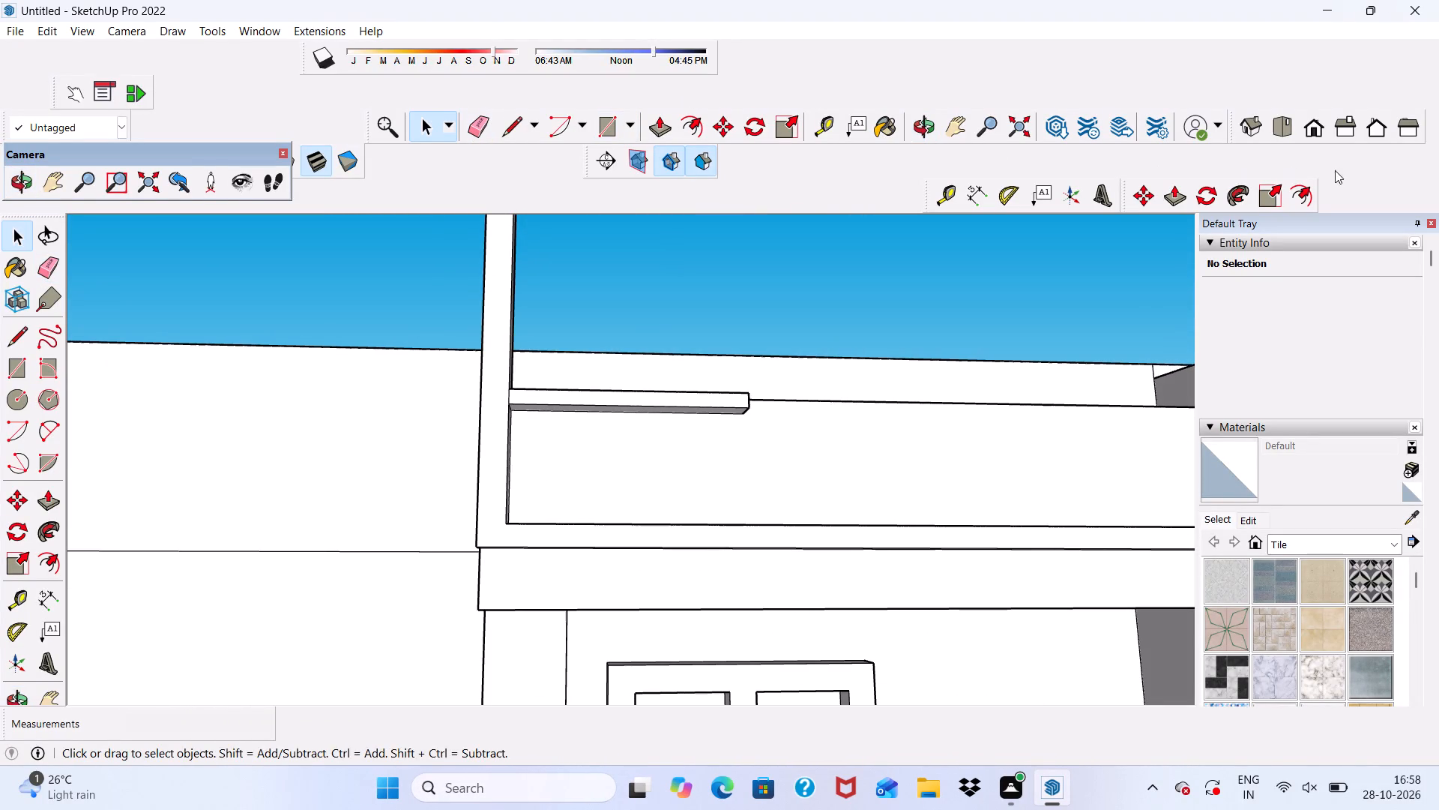
{"action": "left_click", "coordinate": [1312, 124]}
{"action": "scroll", "coordinate": [660, 350], "scroll_direction": "down", "scroll_amount": 11}
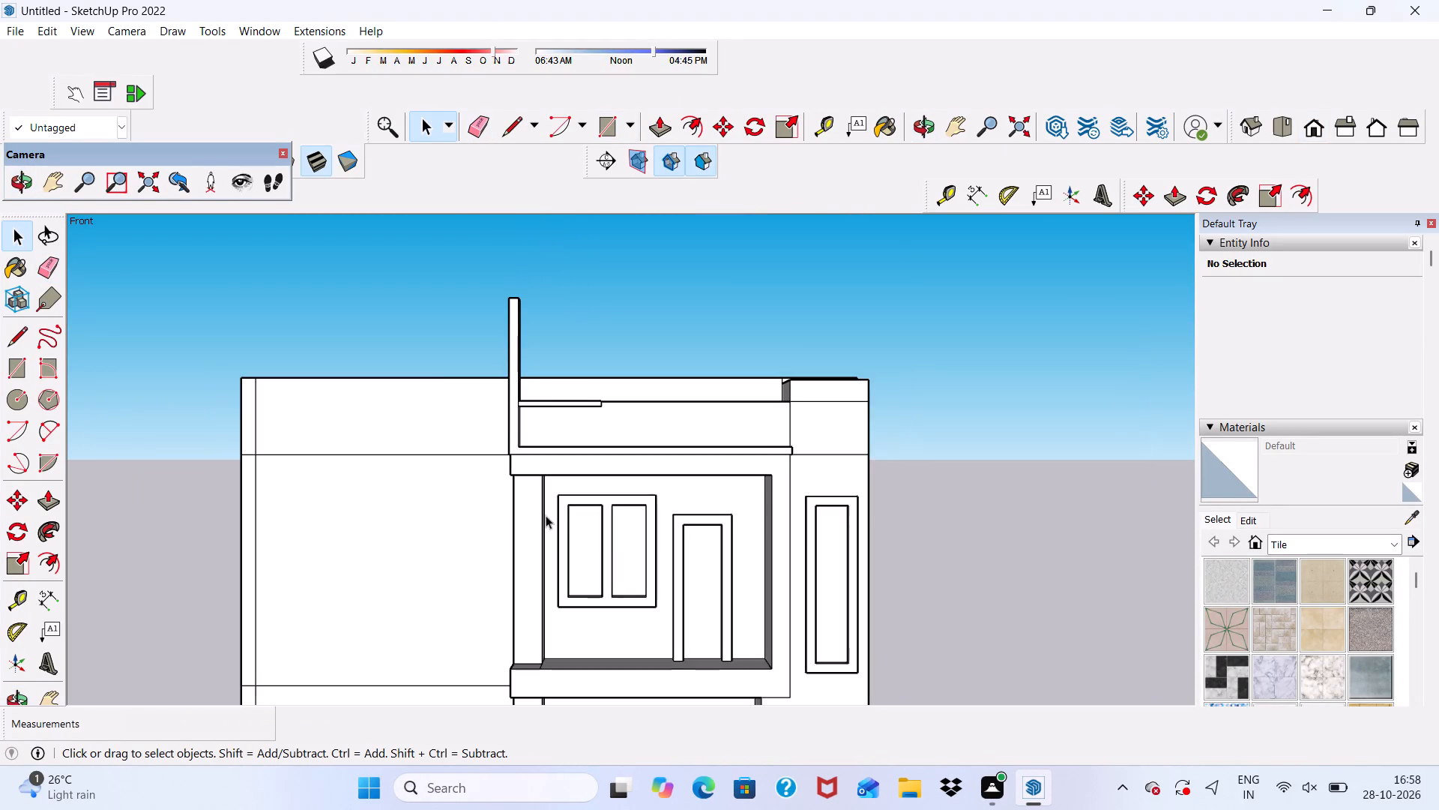
{"action": "middle_click_drag", "start_coordinate": [546, 515], "coordinate": [587, 496]}
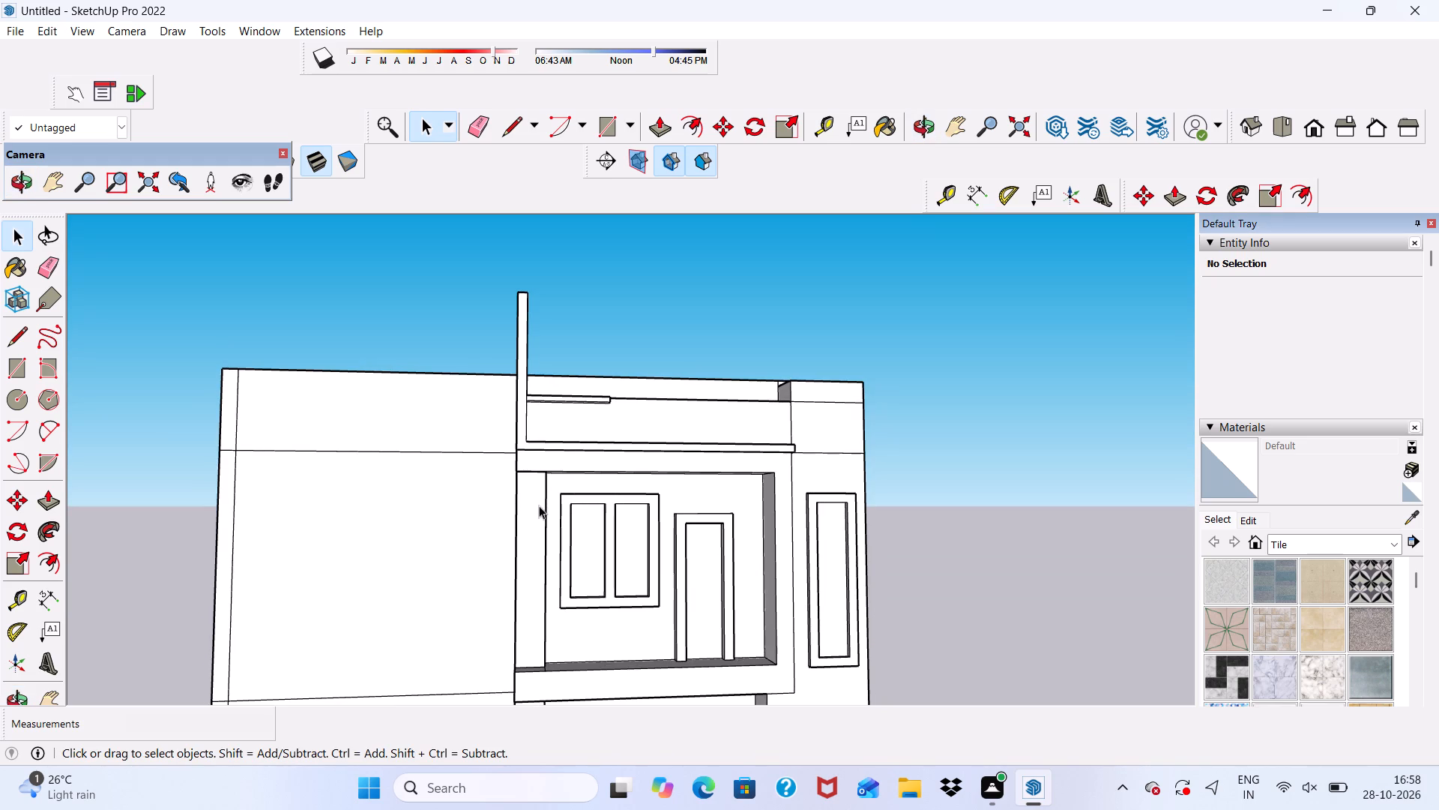
{"action": "middle_click_drag", "start_coordinate": [532, 506], "coordinate": [702, 545]}
{"action": "scroll", "coordinate": [360, 558], "scroll_direction": "up", "scroll_amount": 2}
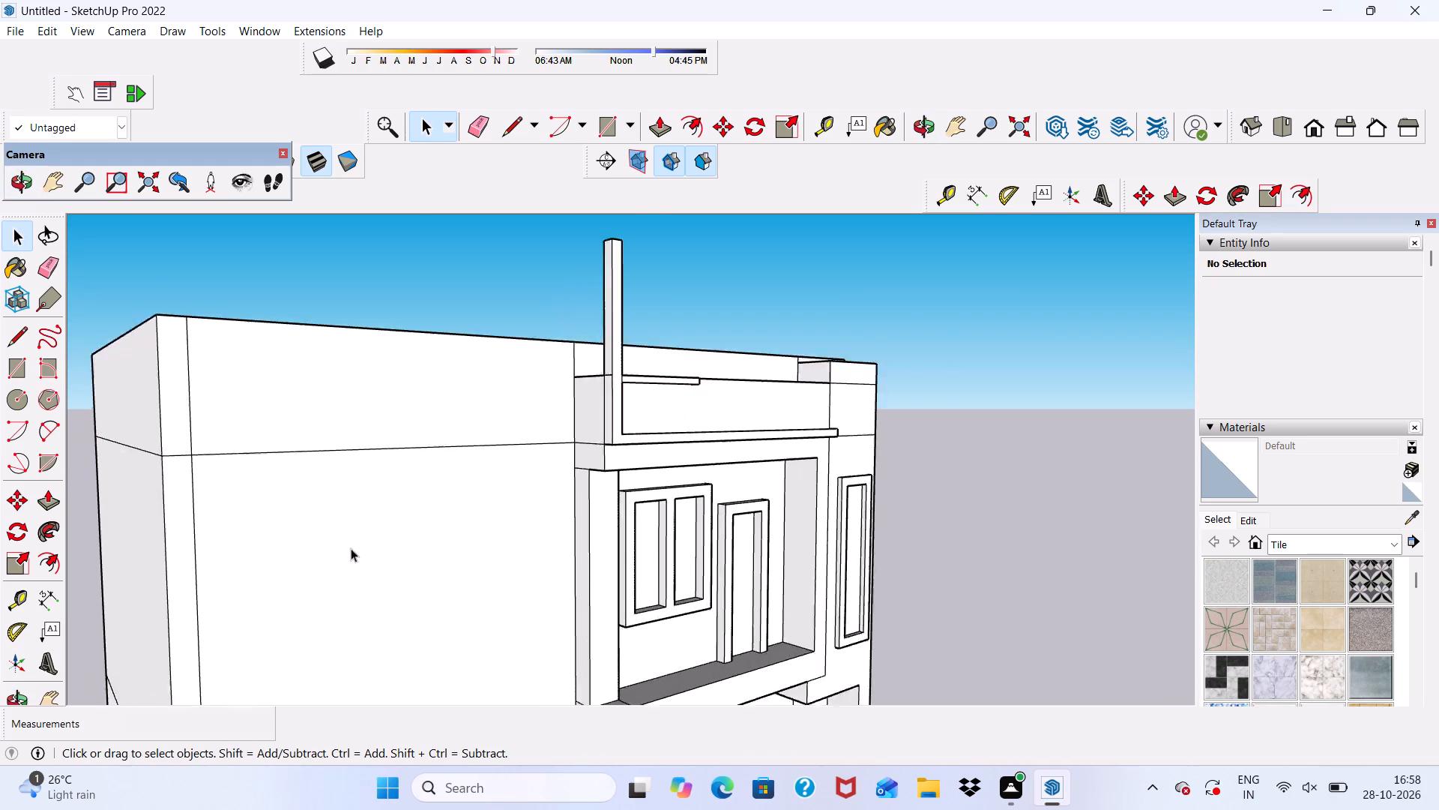
{"action": "scroll", "coordinate": [351, 548], "scroll_direction": "up", "scroll_amount": 2}
{"action": "scroll", "coordinate": [381, 505], "scroll_direction": "down", "scroll_amount": 2}
{"action": "middle_click_drag", "start_coordinate": [441, 505], "coordinate": [275, 496]}
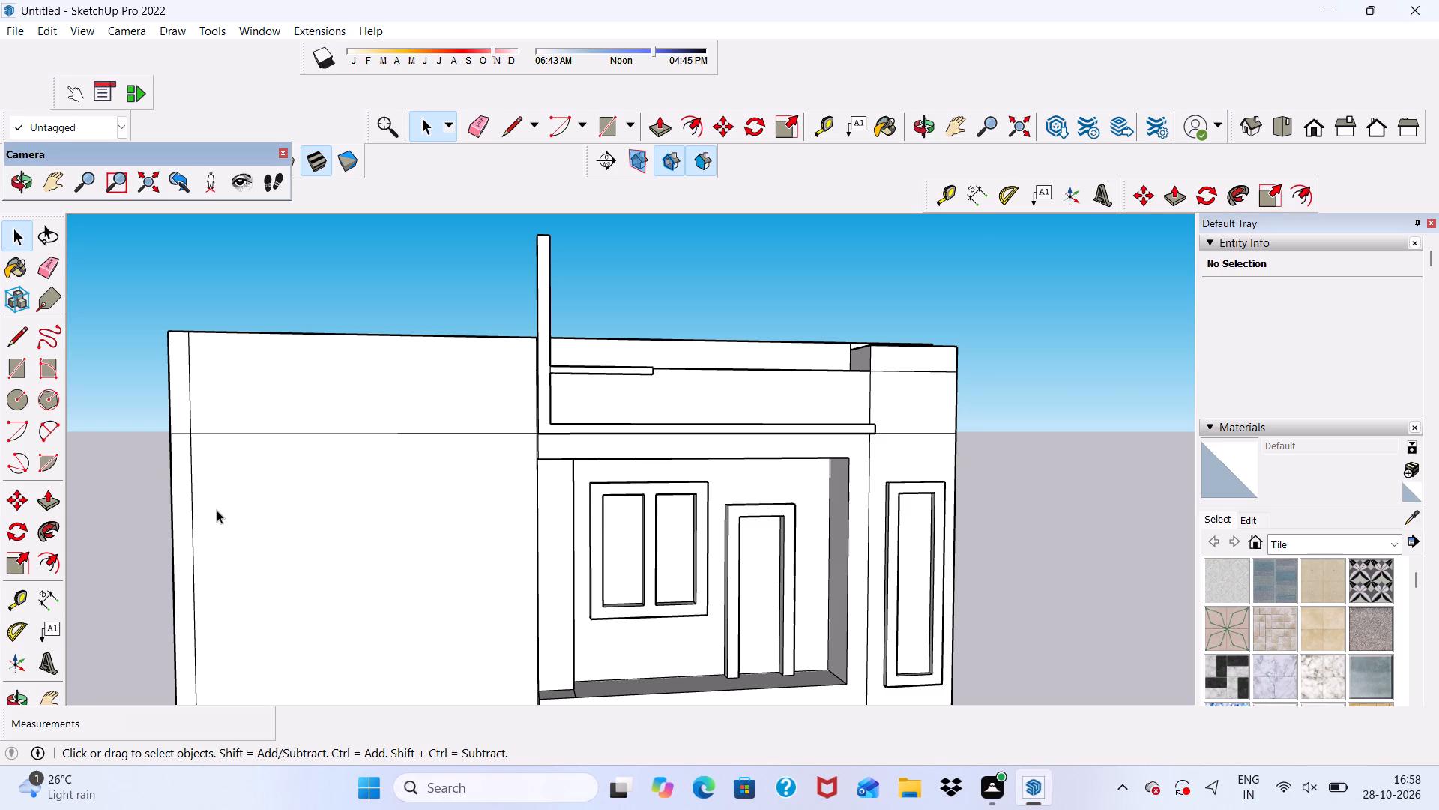
{"action": "middle_click_drag", "start_coordinate": [217, 510], "coordinate": [485, 565]}
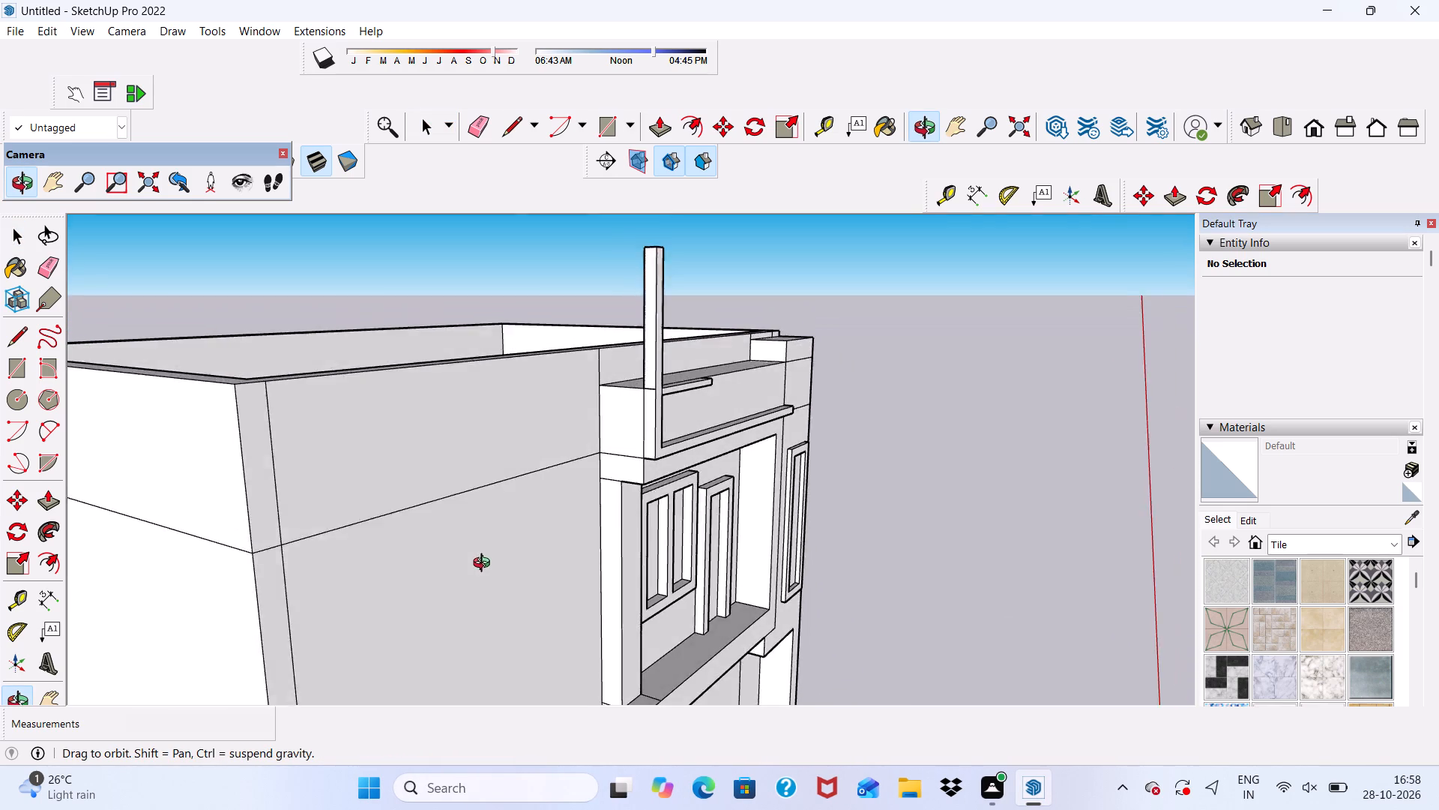
{"action": "middle_click_drag", "start_coordinate": [485, 565], "coordinate": [438, 599]}
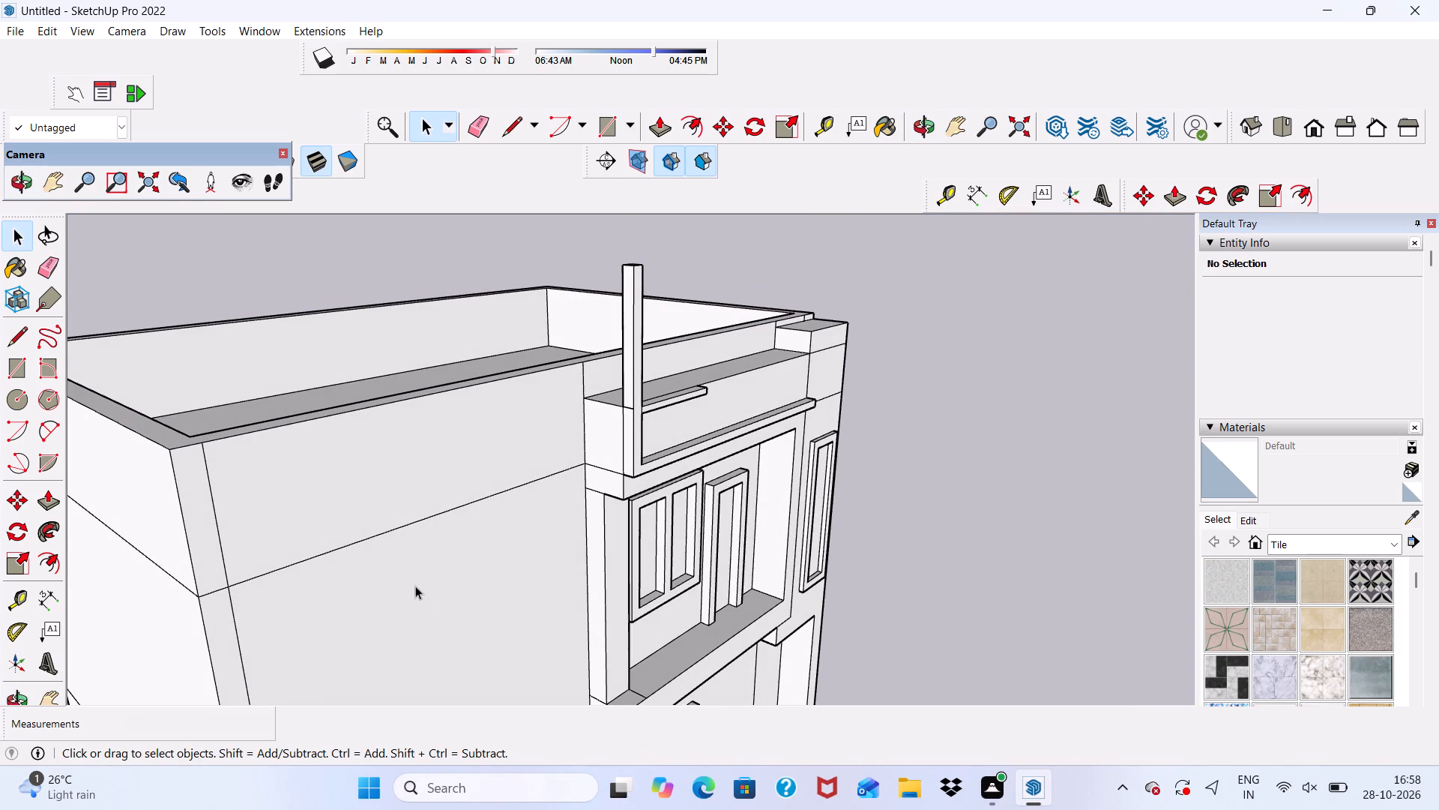
{"action": "middle_click_drag", "start_coordinate": [417, 592], "coordinate": [0, 627]}
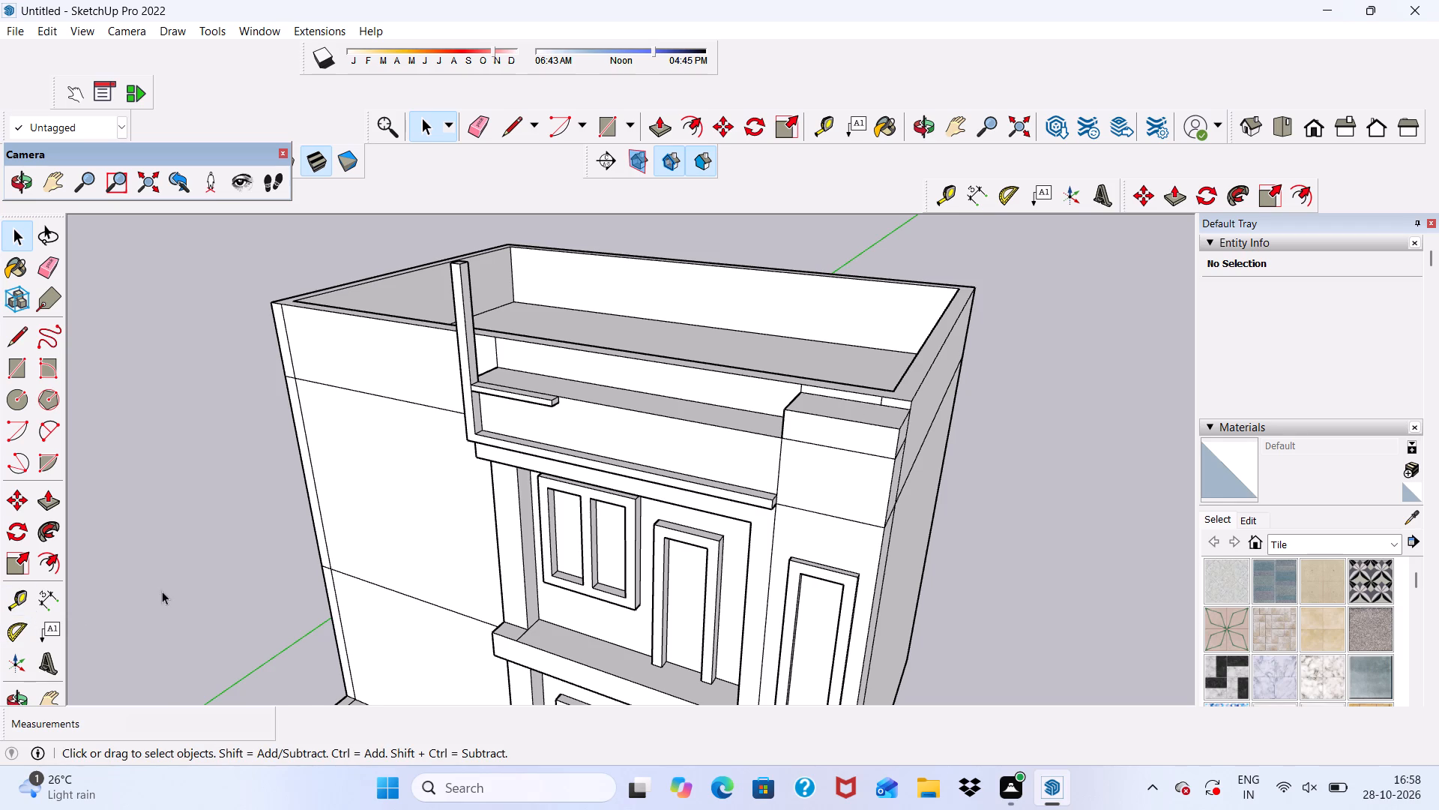
{"action": "scroll", "coordinate": [157, 591], "scroll_direction": "down", "scroll_amount": 4}
{"action": "middle_click_drag", "start_coordinate": [164, 642], "coordinate": [104, 767]}
Push/Pull the main roof parapet's top rim face up by 5'.
{"action": "scroll", "coordinate": [375, 470], "scroll_direction": "up", "scroll_amount": 2}
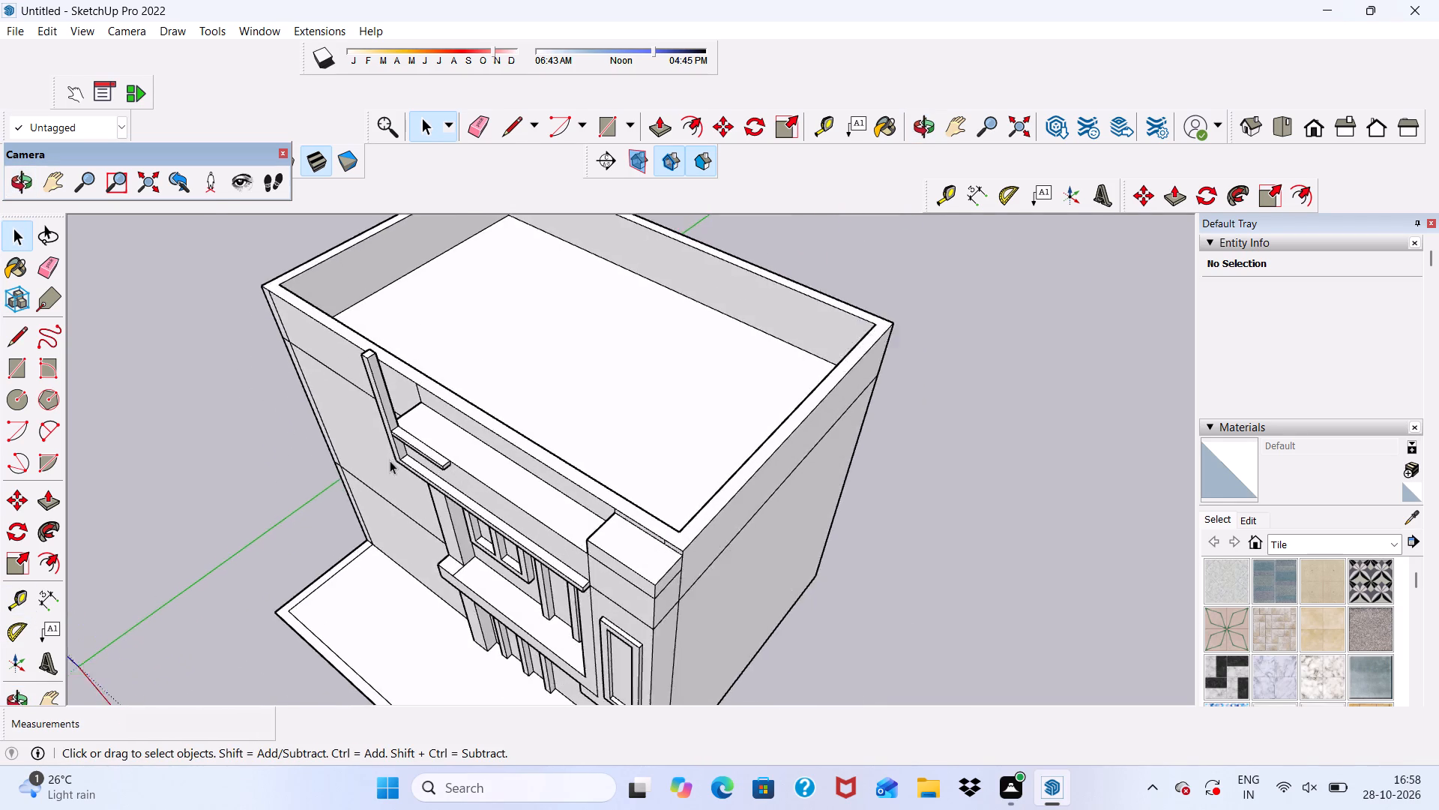
{"action": "scroll", "coordinate": [390, 460], "scroll_direction": "up", "scroll_amount": 7}
{"action": "left_click", "coordinate": [519, 405]}
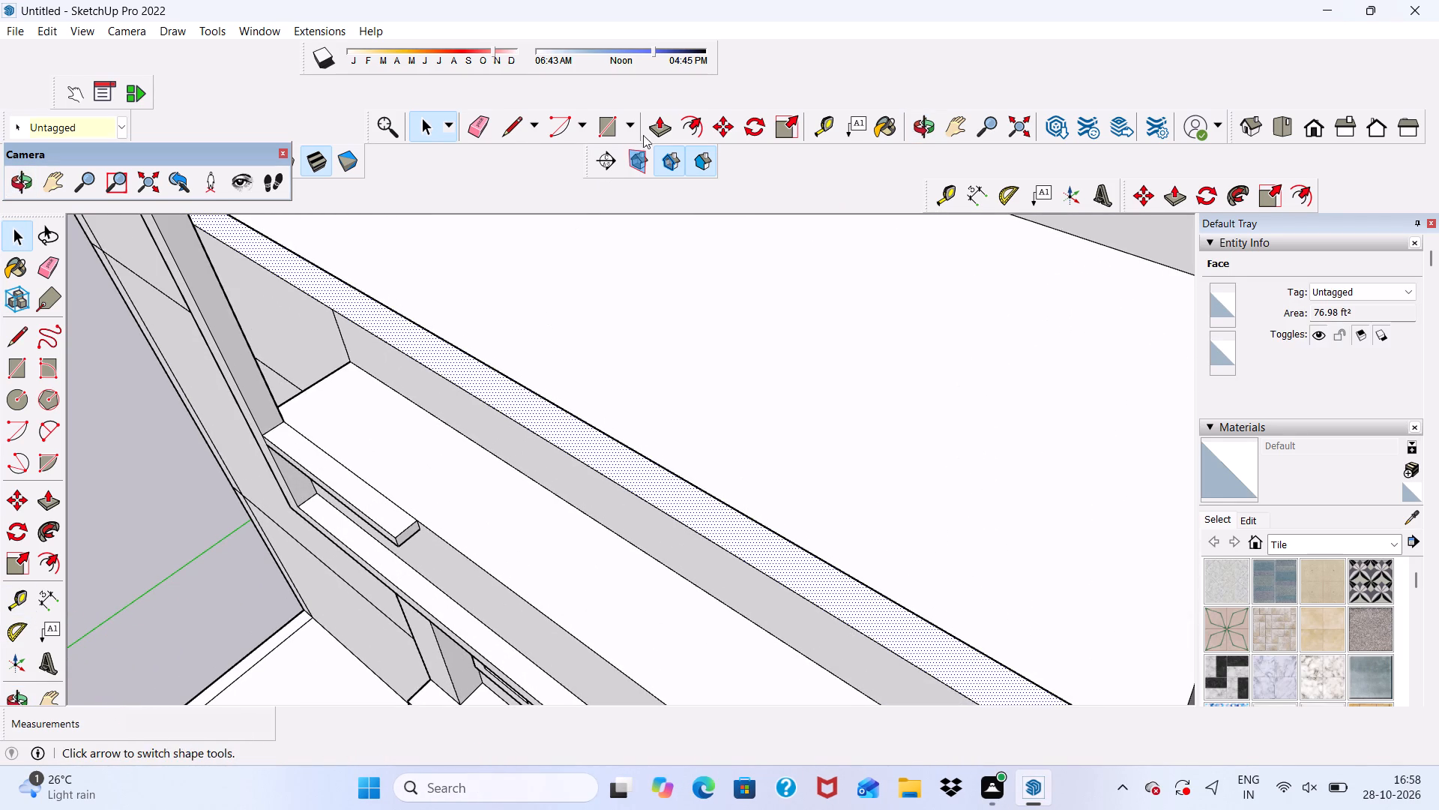
{"action": "left_click", "coordinate": [668, 124]}
{"action": "left_click", "coordinate": [581, 428]}
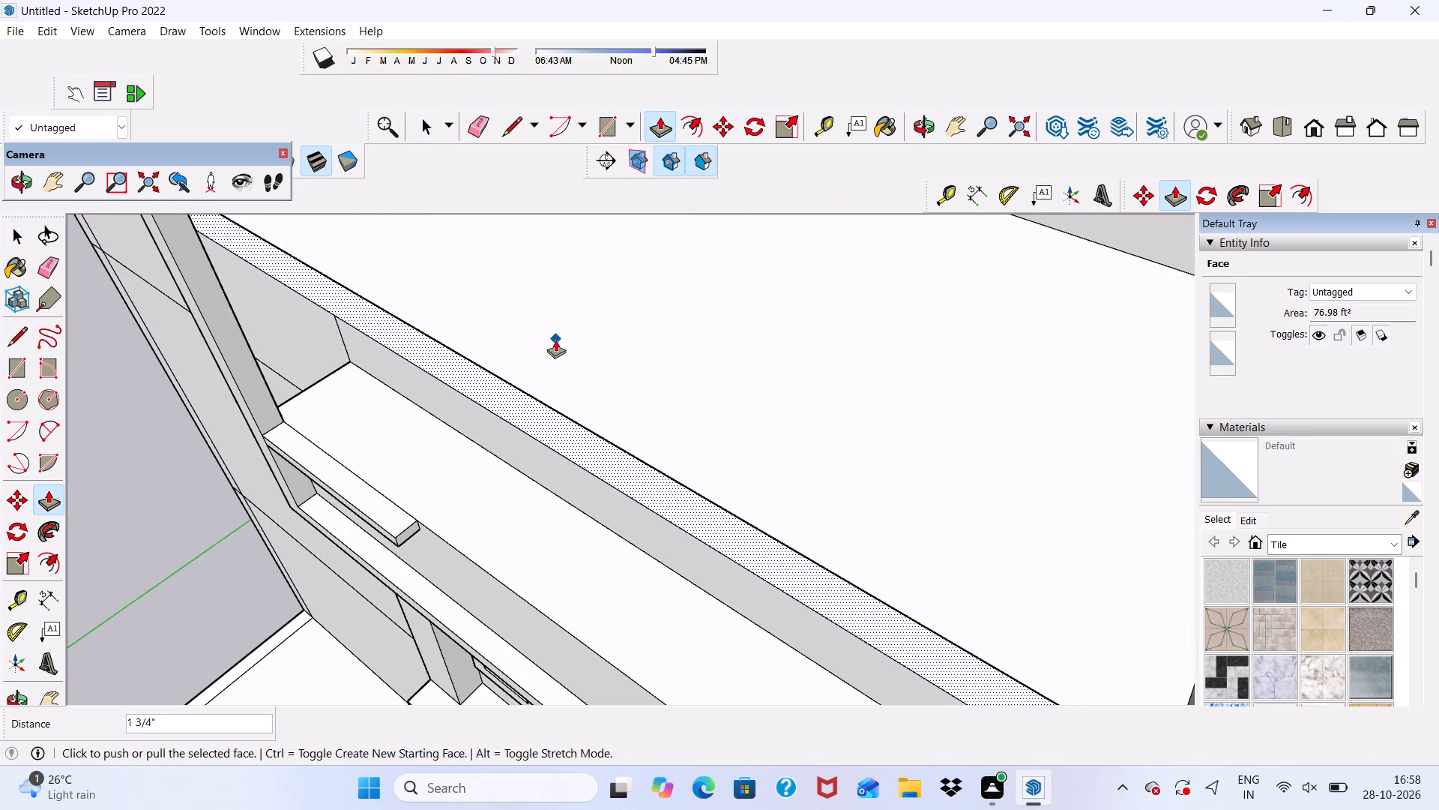
{"action": "scroll", "coordinate": [525, 421], "scroll_direction": "up", "scroll_amount": 2}
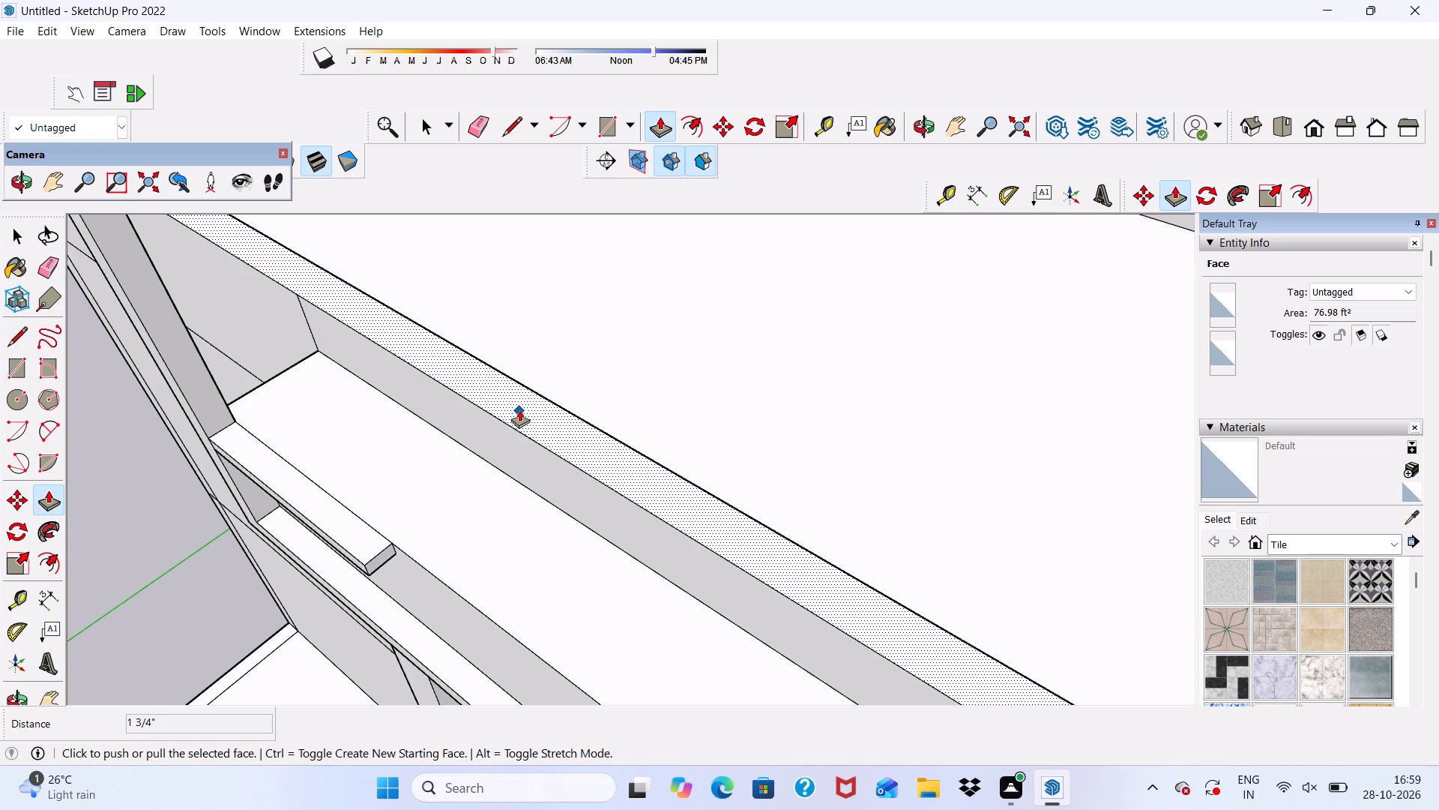
{"action": "left_click", "coordinate": [519, 409]}
{"action": "scroll", "coordinate": [489, 280], "scroll_direction": "down", "scroll_amount": 14}
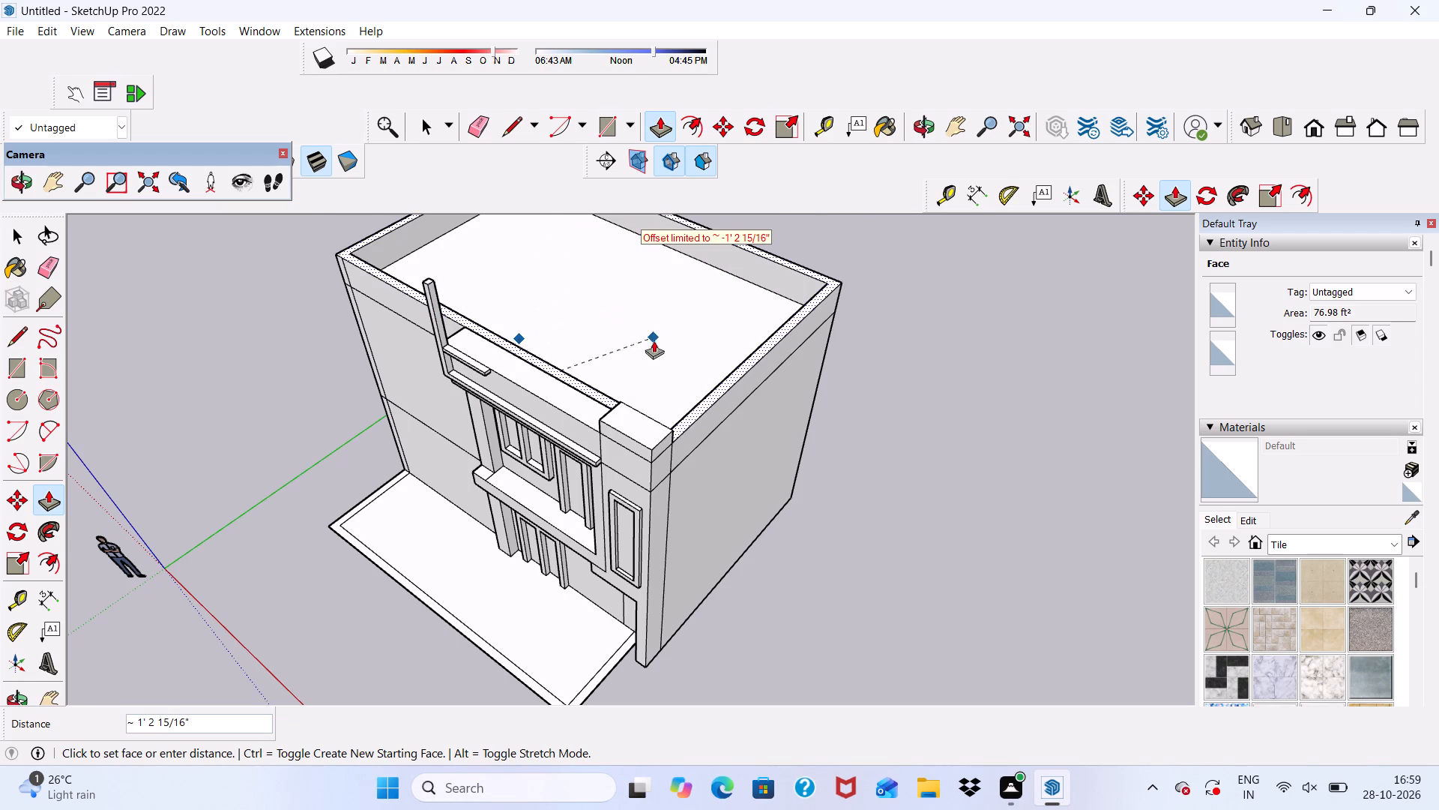
{"action": "scroll", "coordinate": [642, 357], "scroll_direction": "down", "scroll_amount": 4}
{"action": "middle_click_drag", "start_coordinate": [632, 406], "coordinate": [633, 152]}
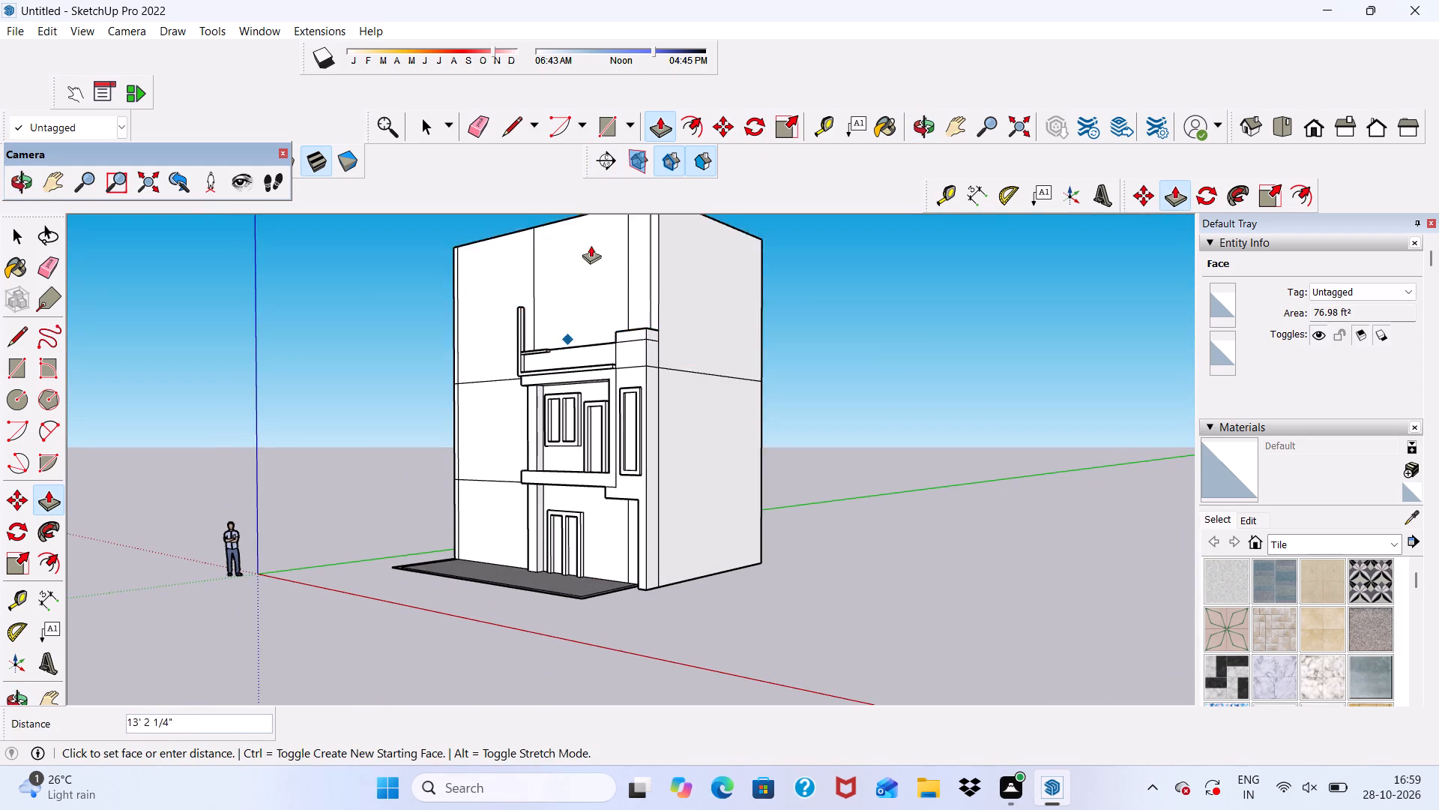
{"action": "scroll", "coordinate": [573, 268], "scroll_direction": "up", "scroll_amount": 4}
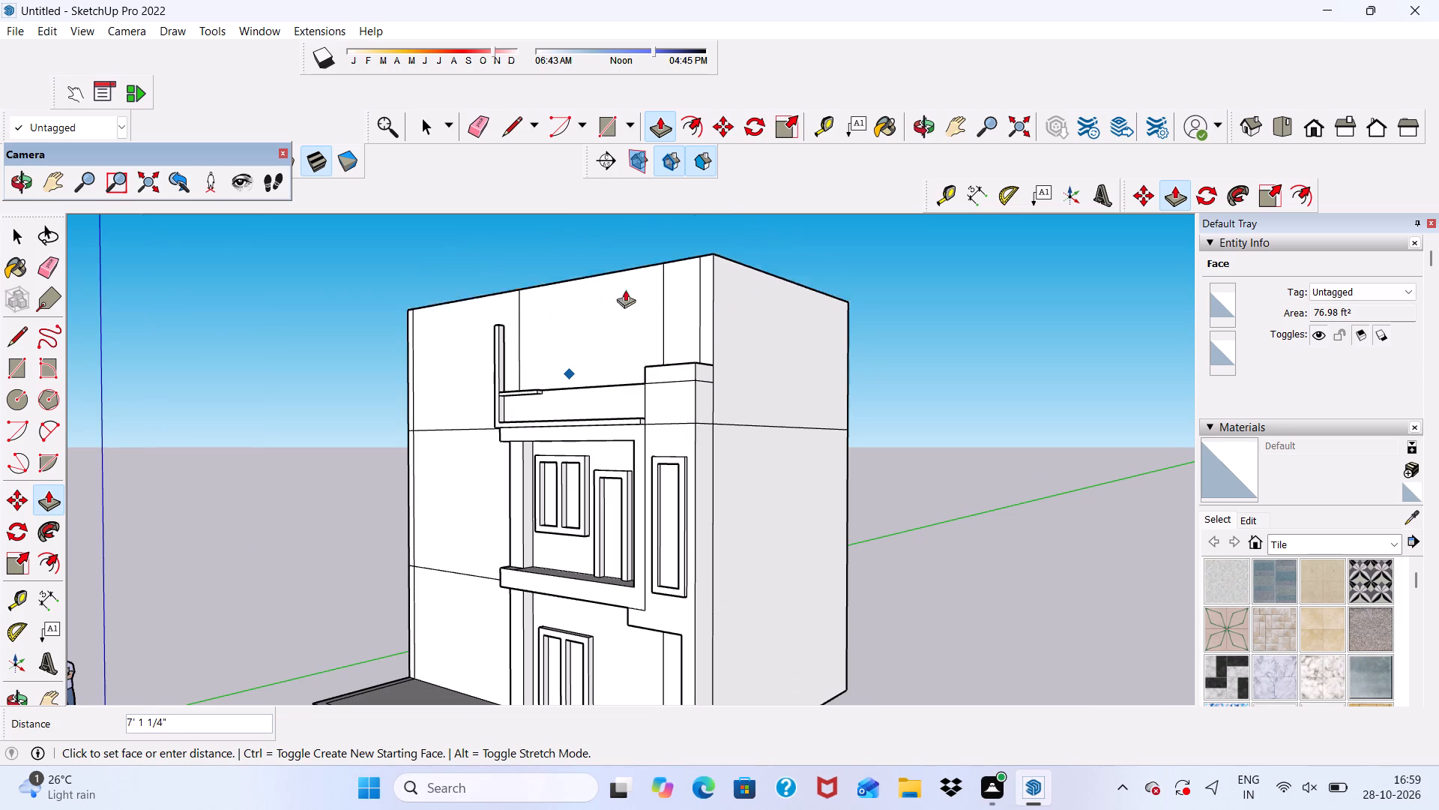
{"action": "type", "text": "5'"}
{"action": "key", "text": "Return"}
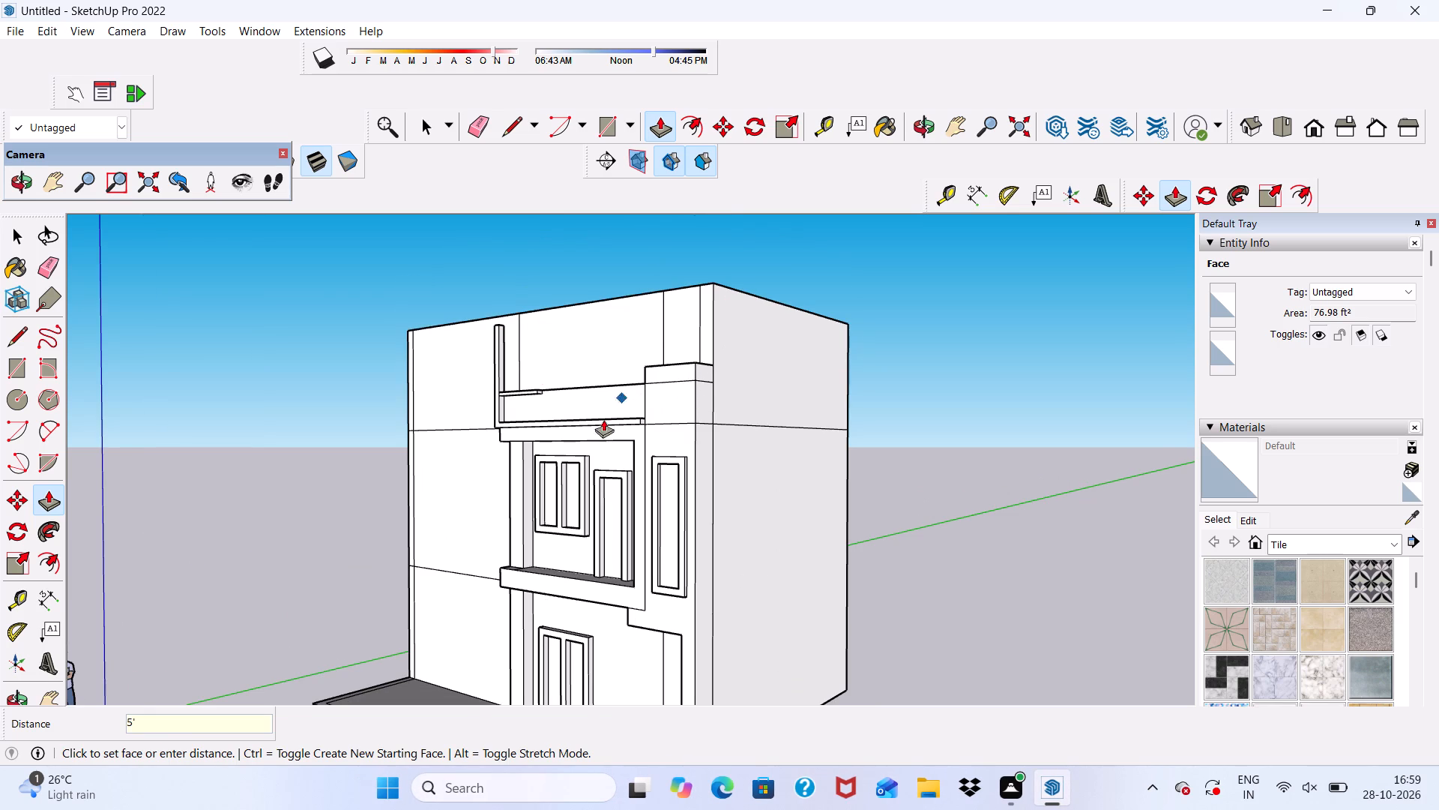
Clear the selection and examine the main roof parapet behind the post and horizontal bar.
{"action": "scroll", "coordinate": [616, 388], "scroll_direction": "down", "scroll_amount": 5}
{"action": "middle_click_drag", "start_coordinate": [606, 384], "coordinate": [874, 474]}
{"action": "scroll", "coordinate": [639, 397], "scroll_direction": "up", "scroll_amount": 6}
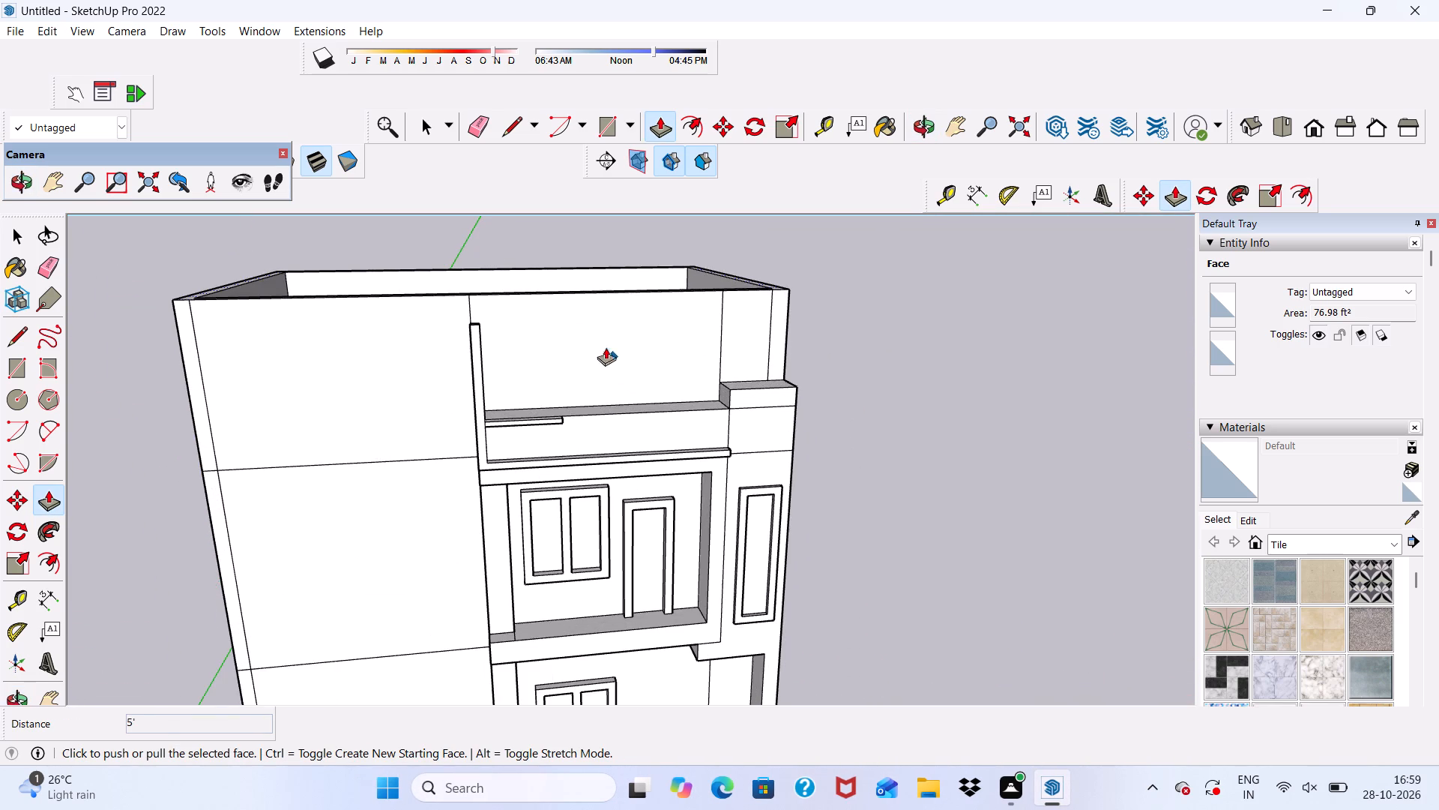
{"action": "middle_click_drag", "start_coordinate": [398, 404], "coordinate": [483, 575]}
{"action": "scroll", "coordinate": [451, 399], "scroll_direction": "up", "scroll_amount": 4}
{"action": "scroll", "coordinate": [481, 483], "scroll_direction": "up", "scroll_amount": 1}
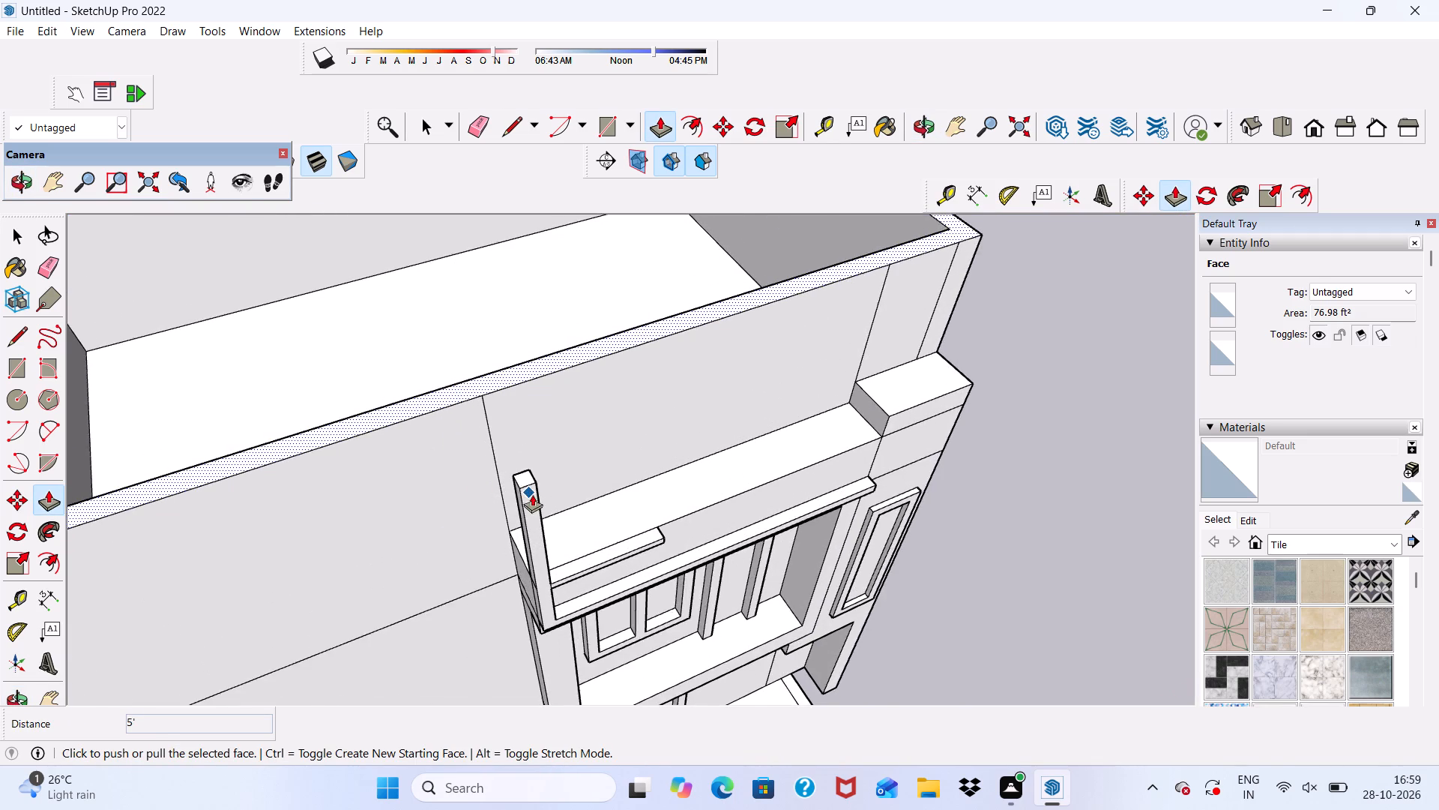
{"action": "scroll", "coordinate": [536, 493], "scroll_direction": "up", "scroll_amount": 11}
{"action": "scroll", "coordinate": [453, 467], "scroll_direction": "down", "scroll_amount": 12}
{"action": "key", "text": "space"}
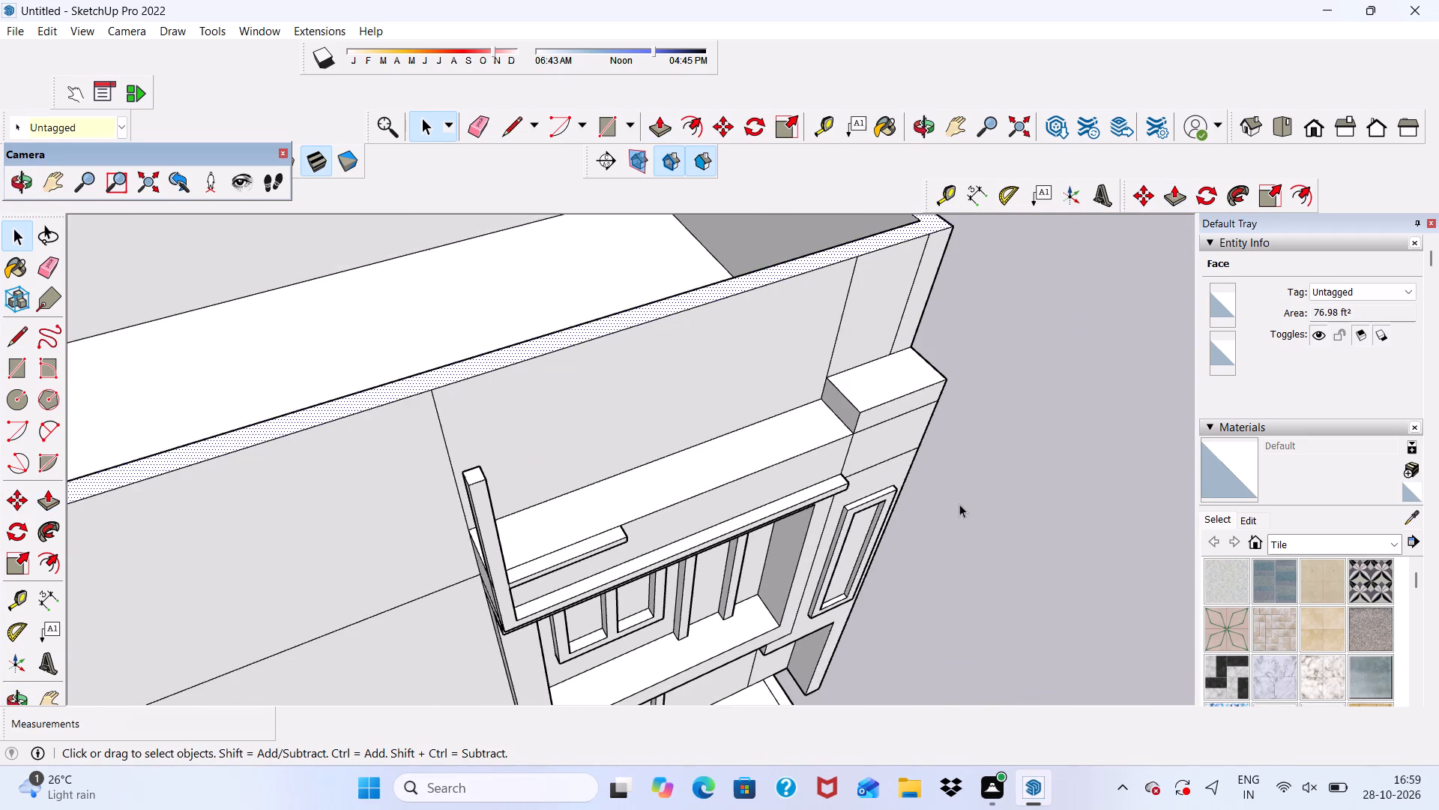
{"action": "left_click", "coordinate": [959, 503]}
{"action": "scroll", "coordinate": [699, 487], "scroll_direction": "down", "scroll_amount": 2}
{"action": "middle_click_drag", "start_coordinate": [497, 507], "coordinate": [570, 508]}
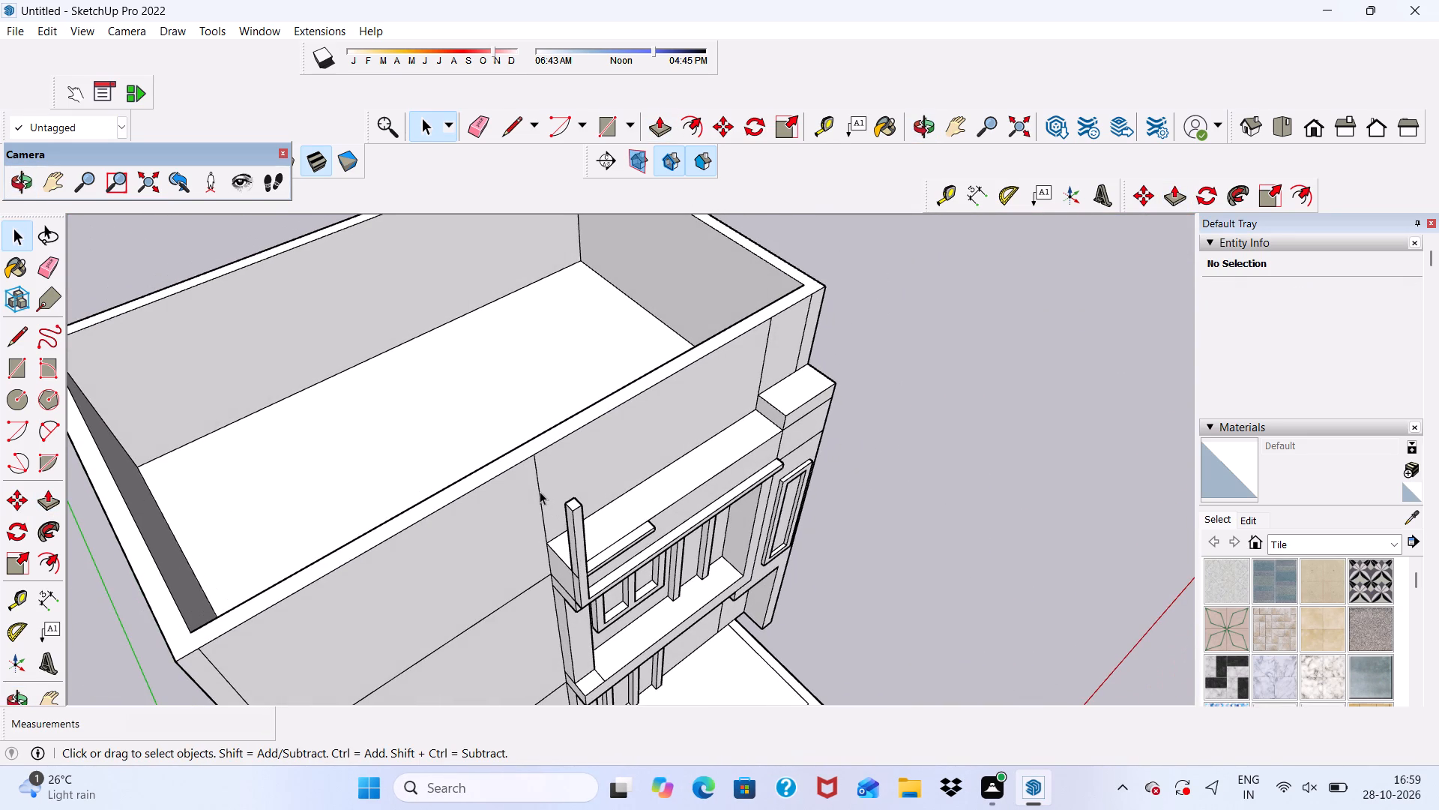
Undo the last raise of the main roof parapet's top rim.
{"action": "middle_click_drag", "start_coordinate": [594, 538], "coordinate": [444, 267]}
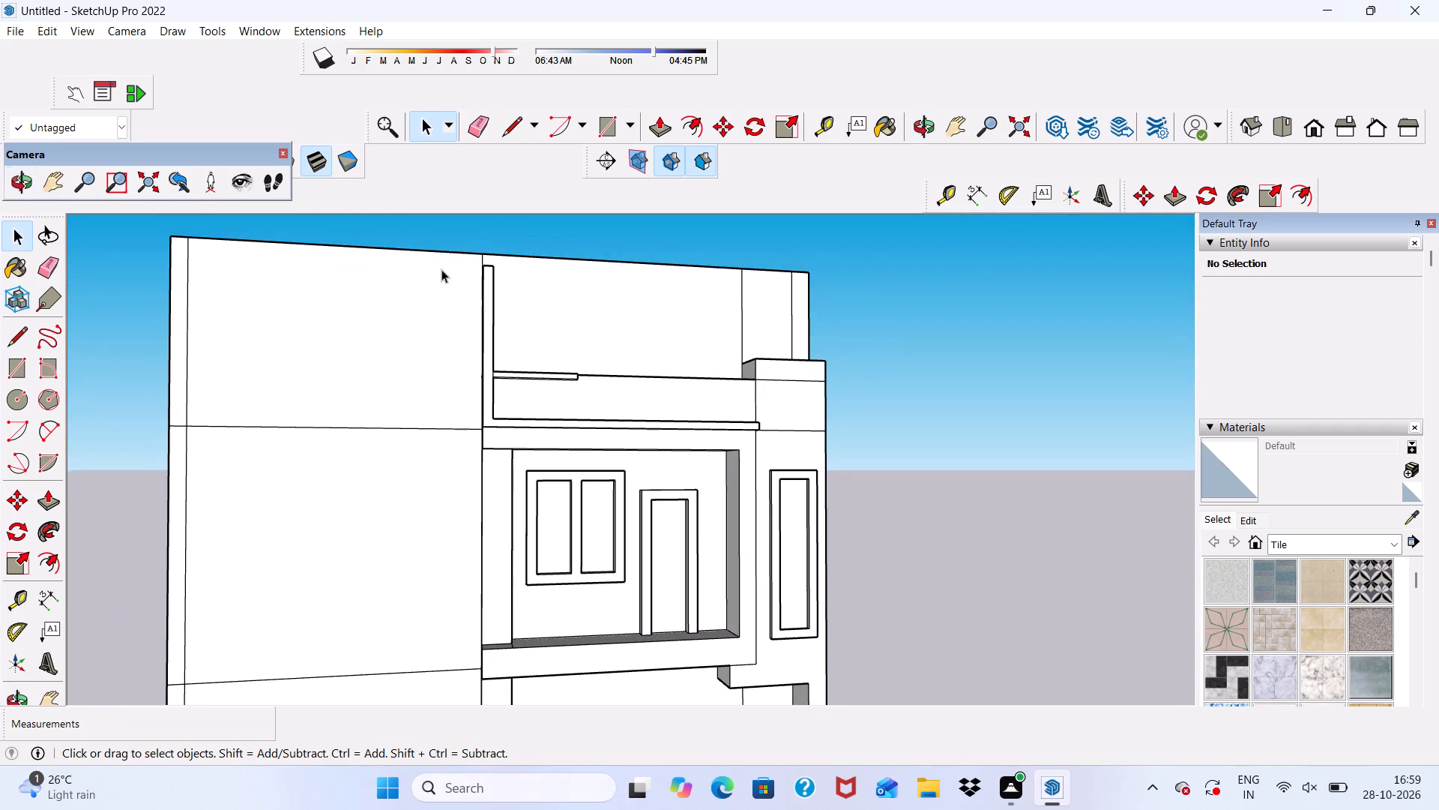
{"action": "scroll", "coordinate": [420, 292], "scroll_direction": "down", "scroll_amount": 2}
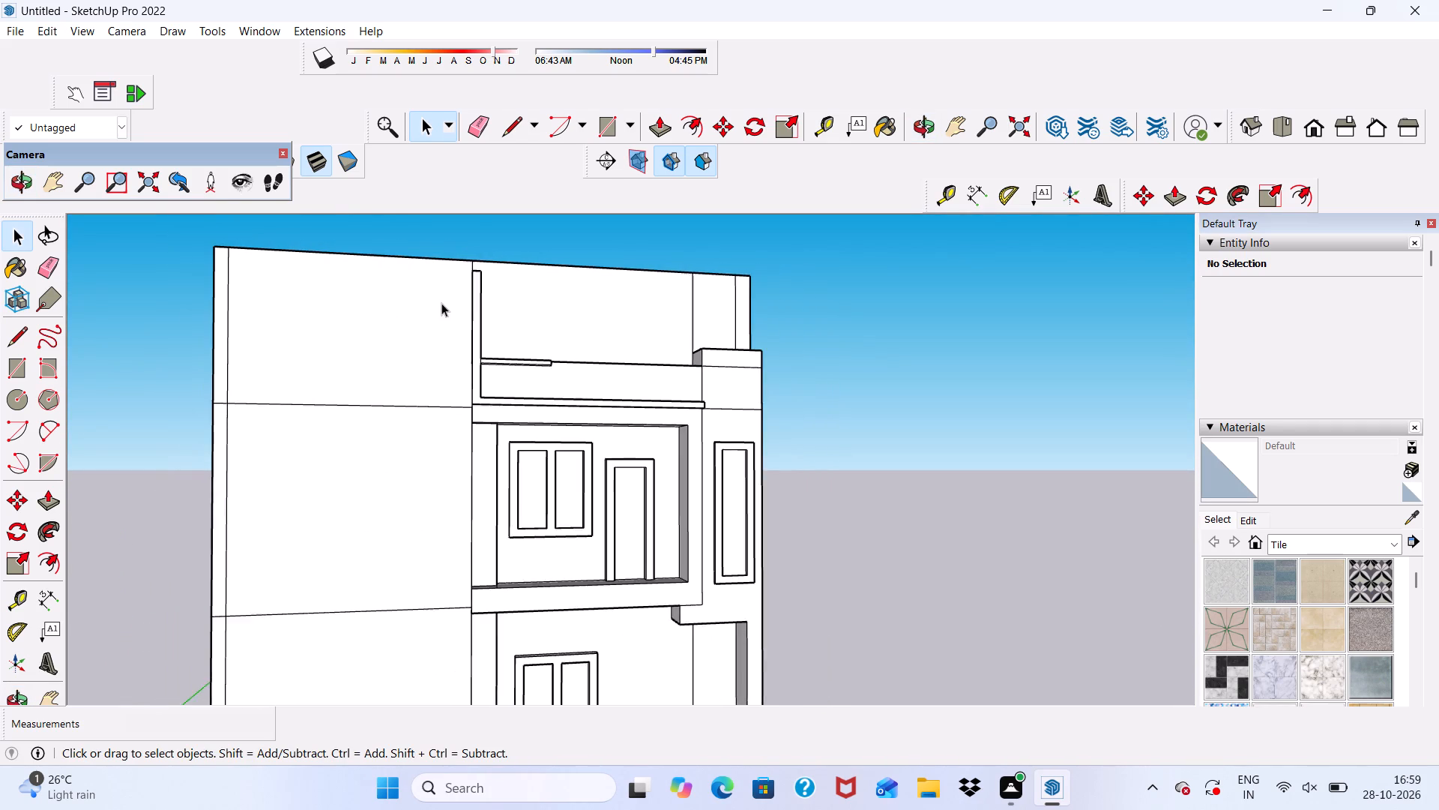
{"action": "scroll", "coordinate": [443, 303], "scroll_direction": "down", "scroll_amount": 3}
{"action": "middle_click_drag", "start_coordinate": [491, 337], "coordinate": [384, 449]}
{"action": "scroll", "coordinate": [492, 235], "scroll_direction": "up", "scroll_amount": 5}
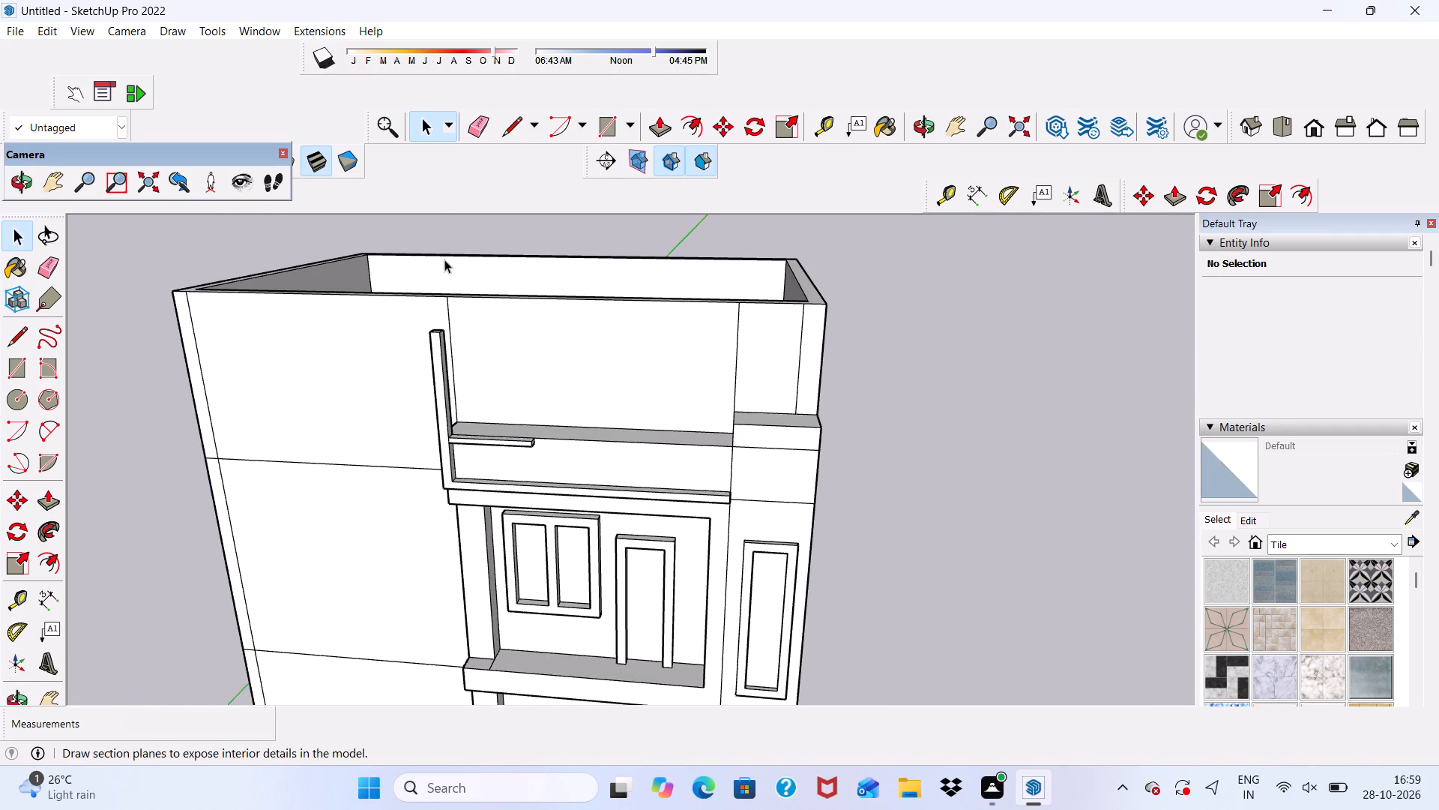
{"action": "scroll", "coordinate": [439, 265], "scroll_direction": "down", "scroll_amount": 3}
{"action": "middle_click_drag", "start_coordinate": [459, 310], "coordinate": [475, 370]}
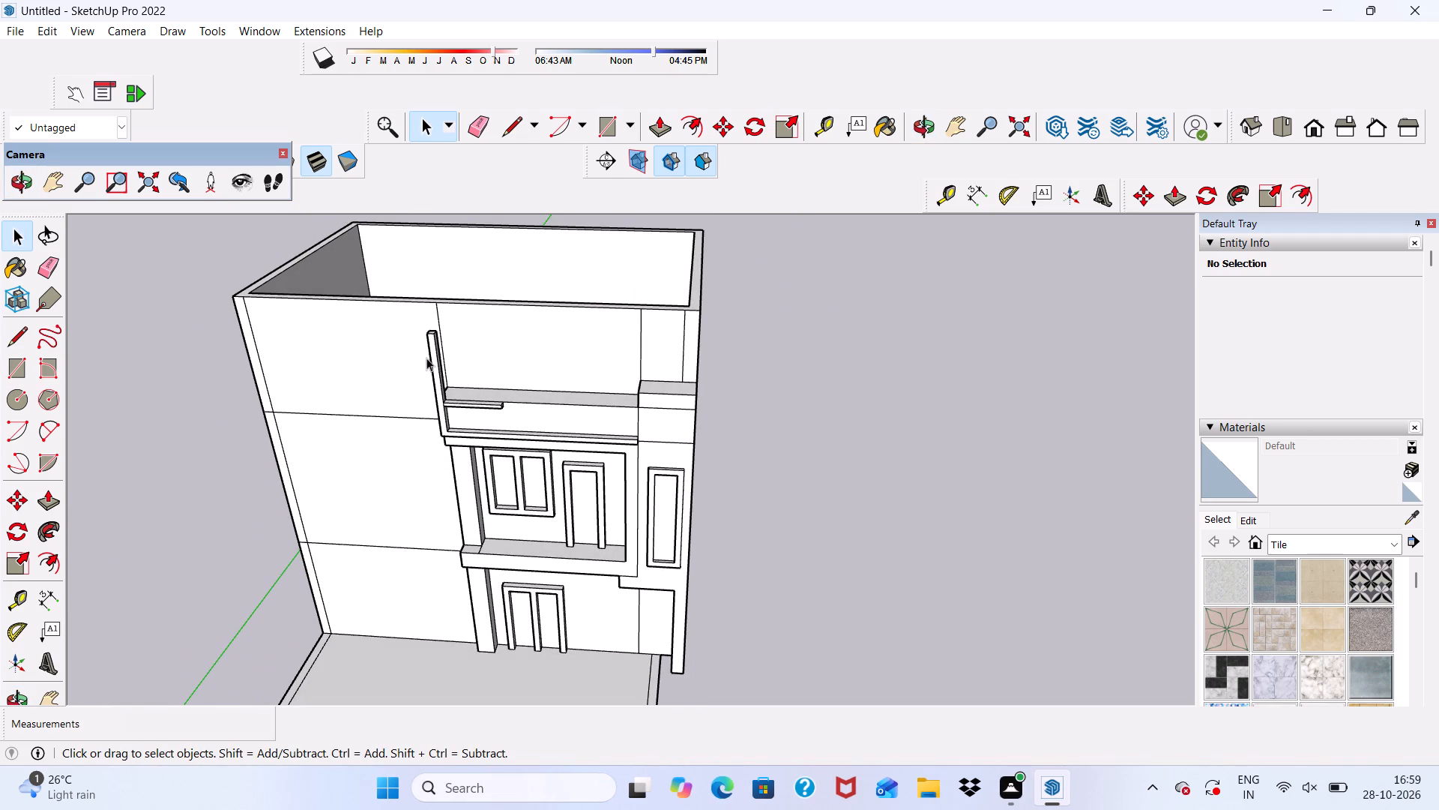
{"action": "middle_click_drag", "start_coordinate": [429, 373], "coordinate": [429, 300]}
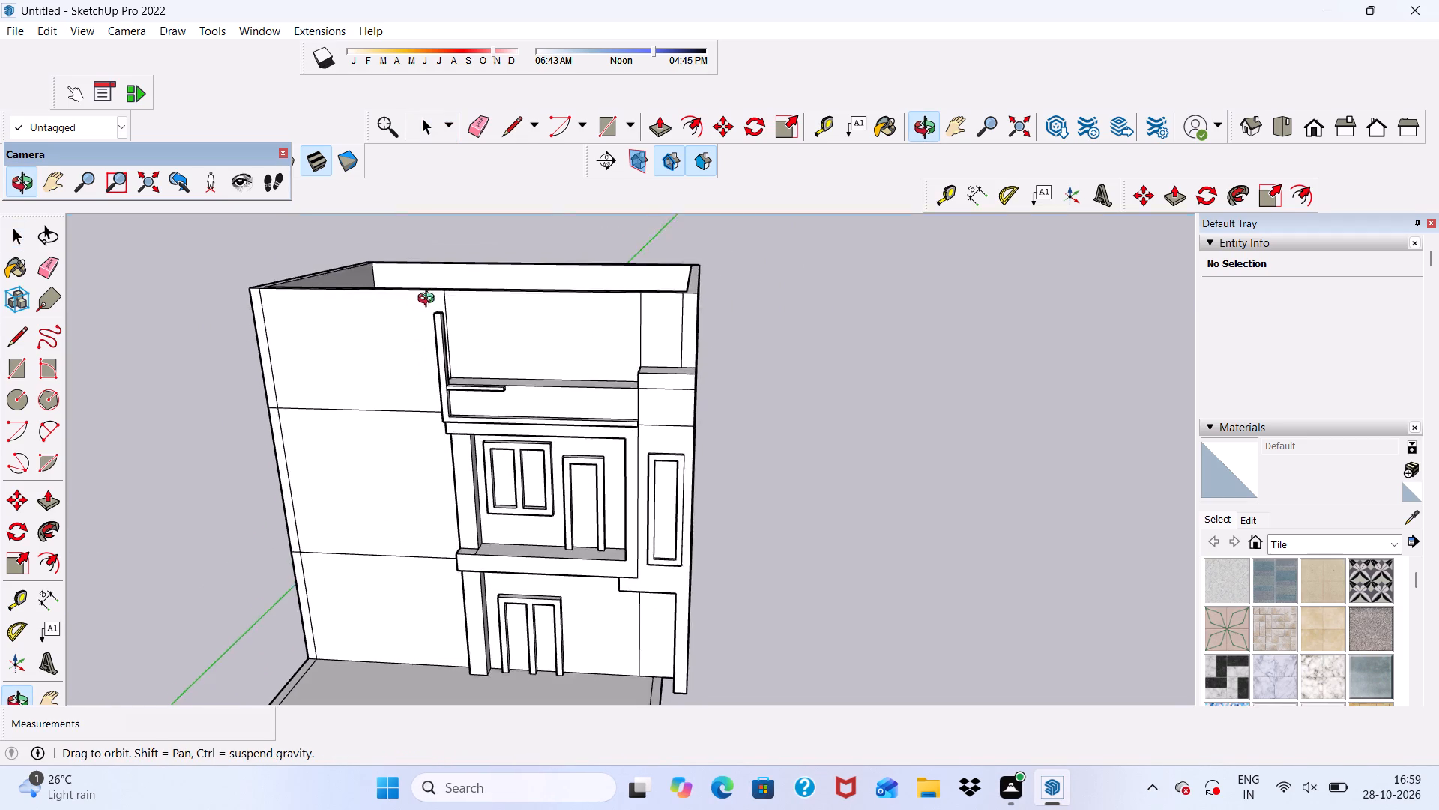
{"action": "middle_click_drag", "start_coordinate": [429, 300], "coordinate": [426, 269]}
{"action": "key", "text": "ctrl+z"}
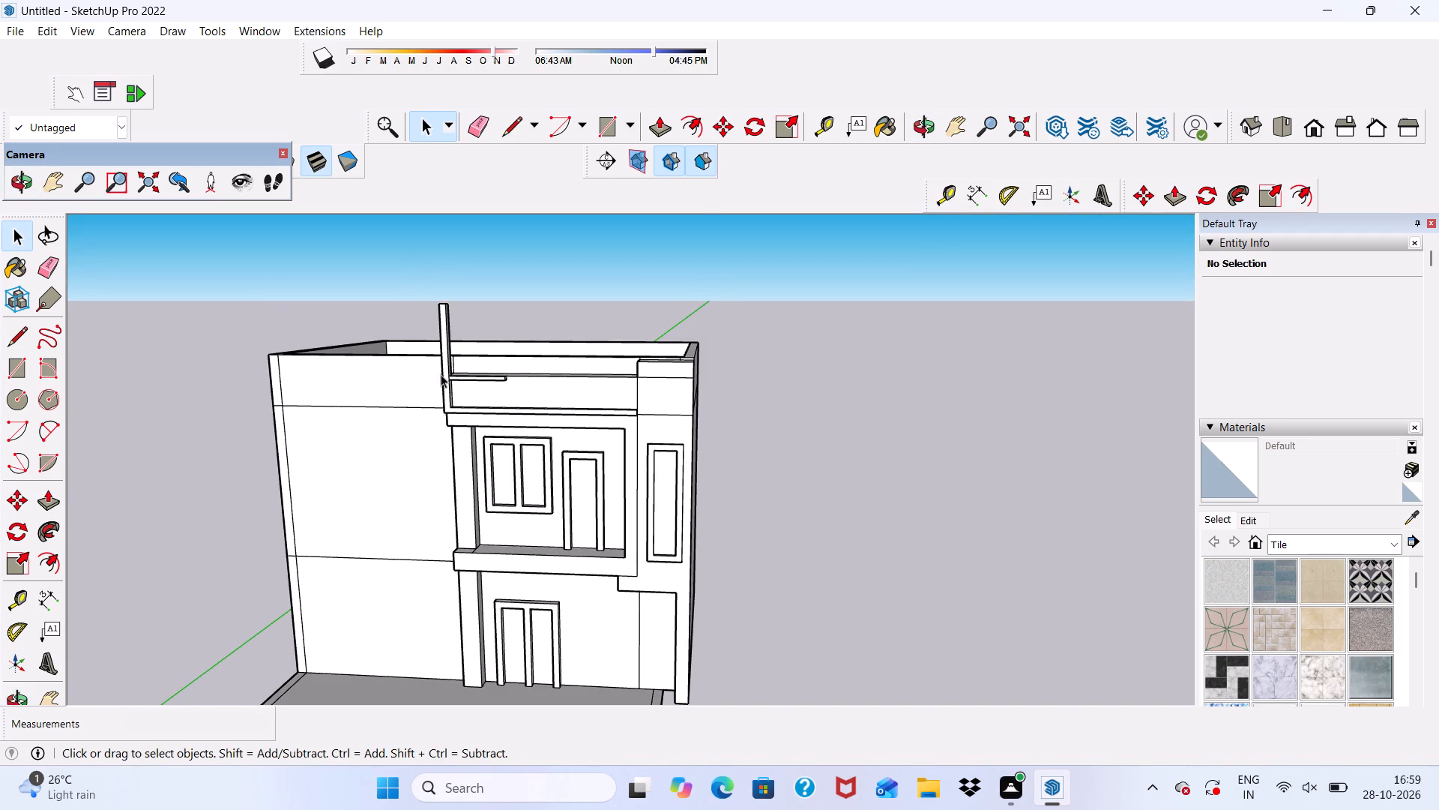
Draw a rectangle of about 24' 10" by 20' 10" across the top of the main roof parapet, from its rear outer corner to the front edge.
{"action": "middle_click_drag", "start_coordinate": [559, 426], "coordinate": [401, 493]}
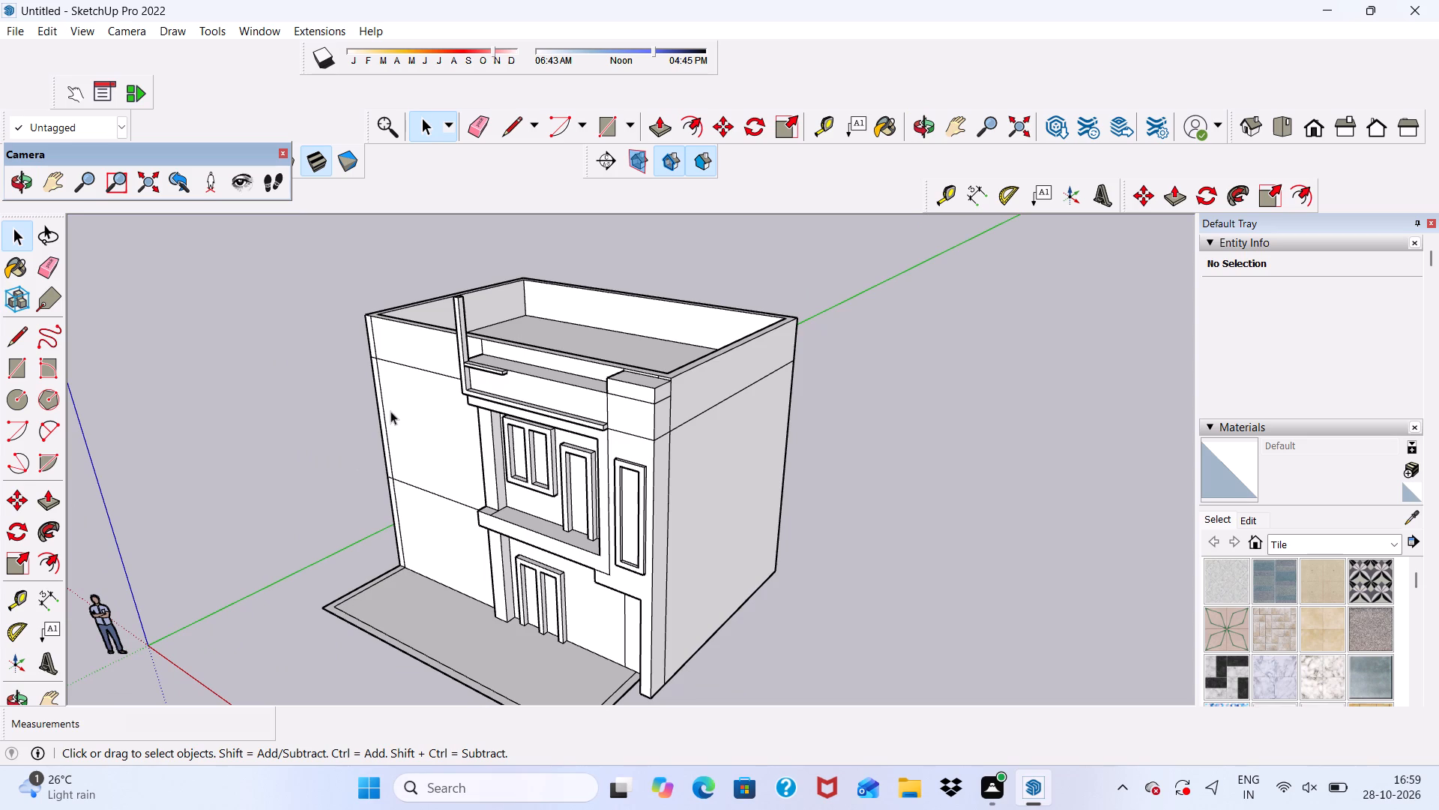
{"action": "left_click", "coordinate": [600, 121]}
{"action": "scroll", "coordinate": [490, 282], "scroll_direction": "down", "scroll_amount": 5}
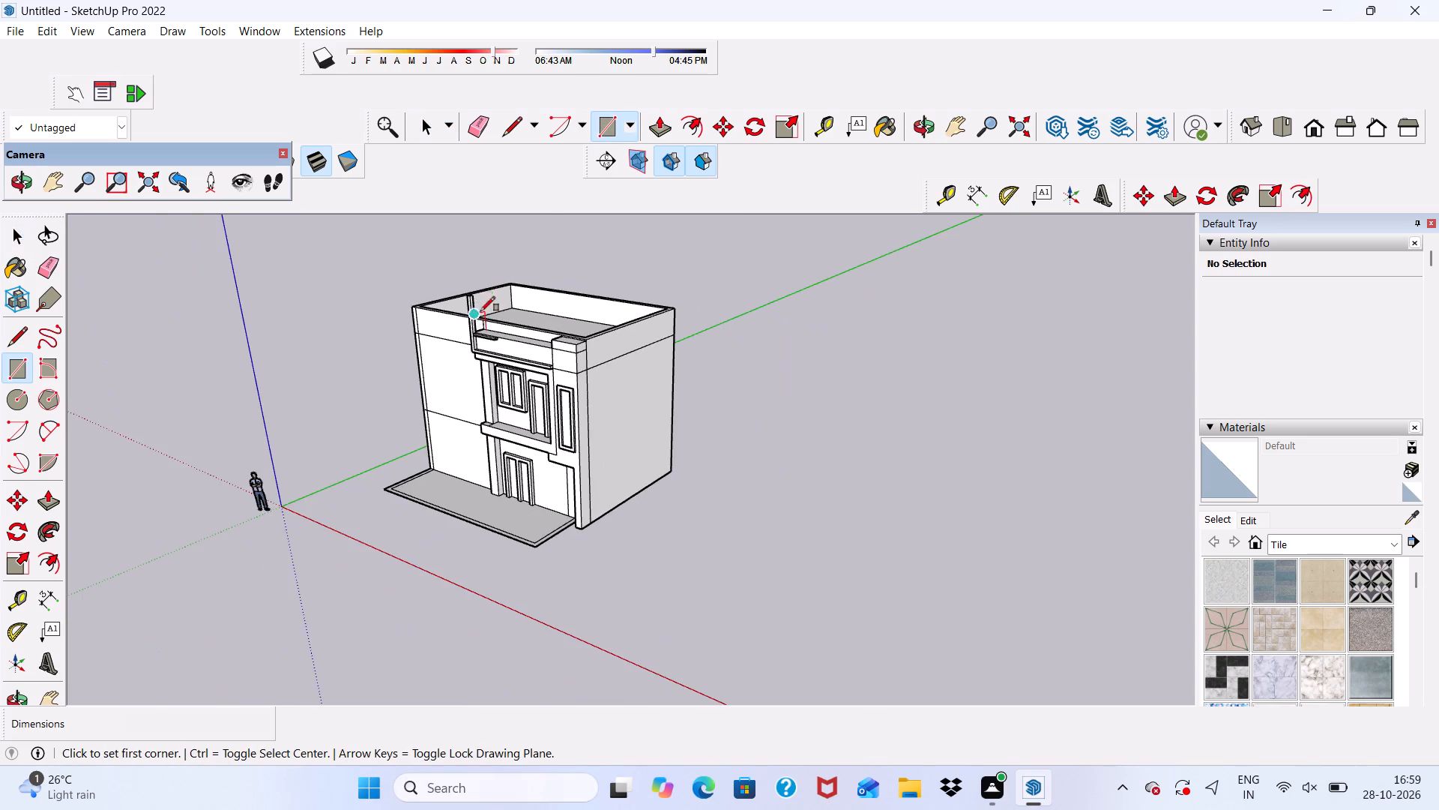
{"action": "middle_click_drag", "start_coordinate": [495, 323], "coordinate": [717, 492]}
{"action": "scroll", "coordinate": [341, 314], "scroll_direction": "up", "scroll_amount": 9}
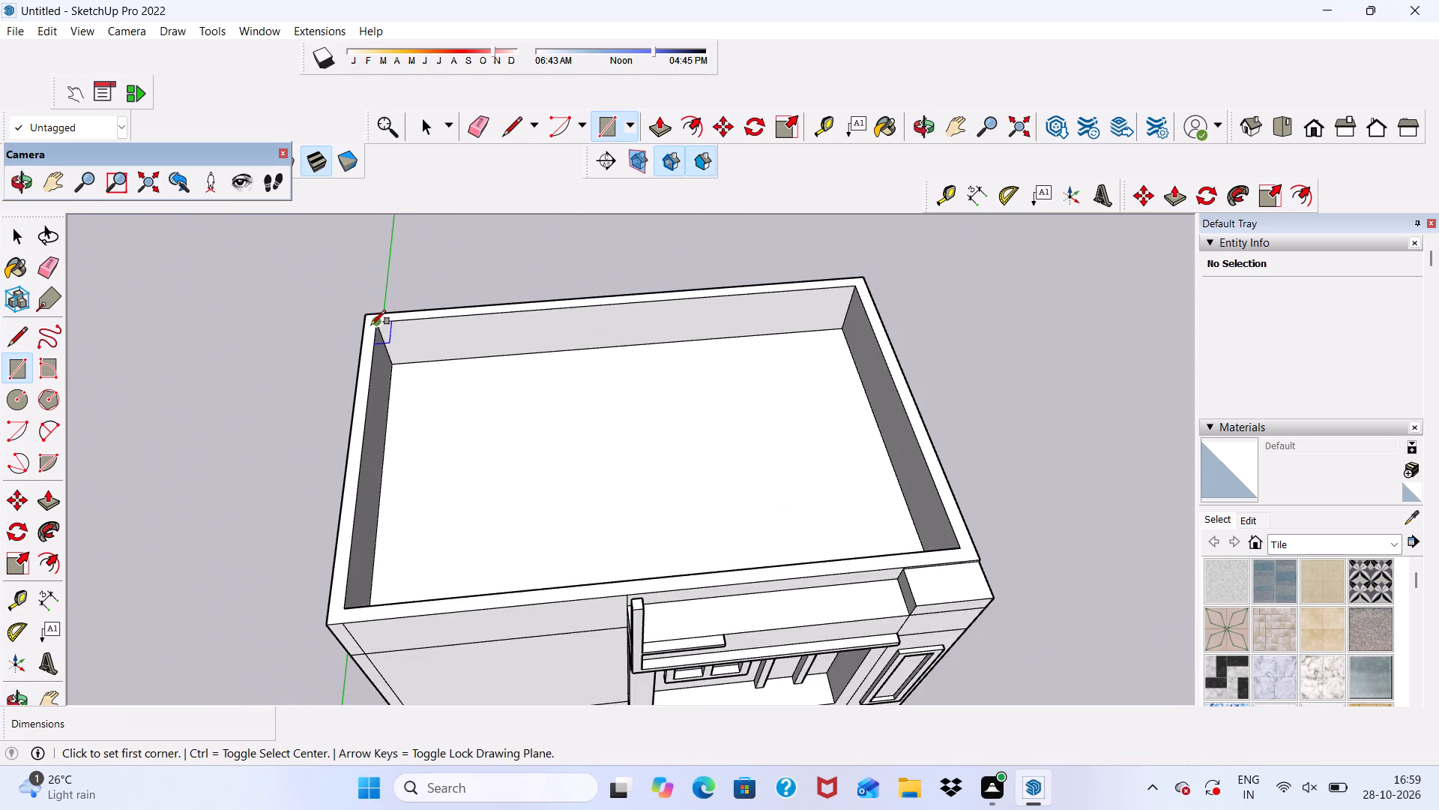
{"action": "scroll", "coordinate": [337, 325], "scroll_direction": "up", "scroll_amount": 2}
{"action": "left_click", "coordinate": [369, 316]}
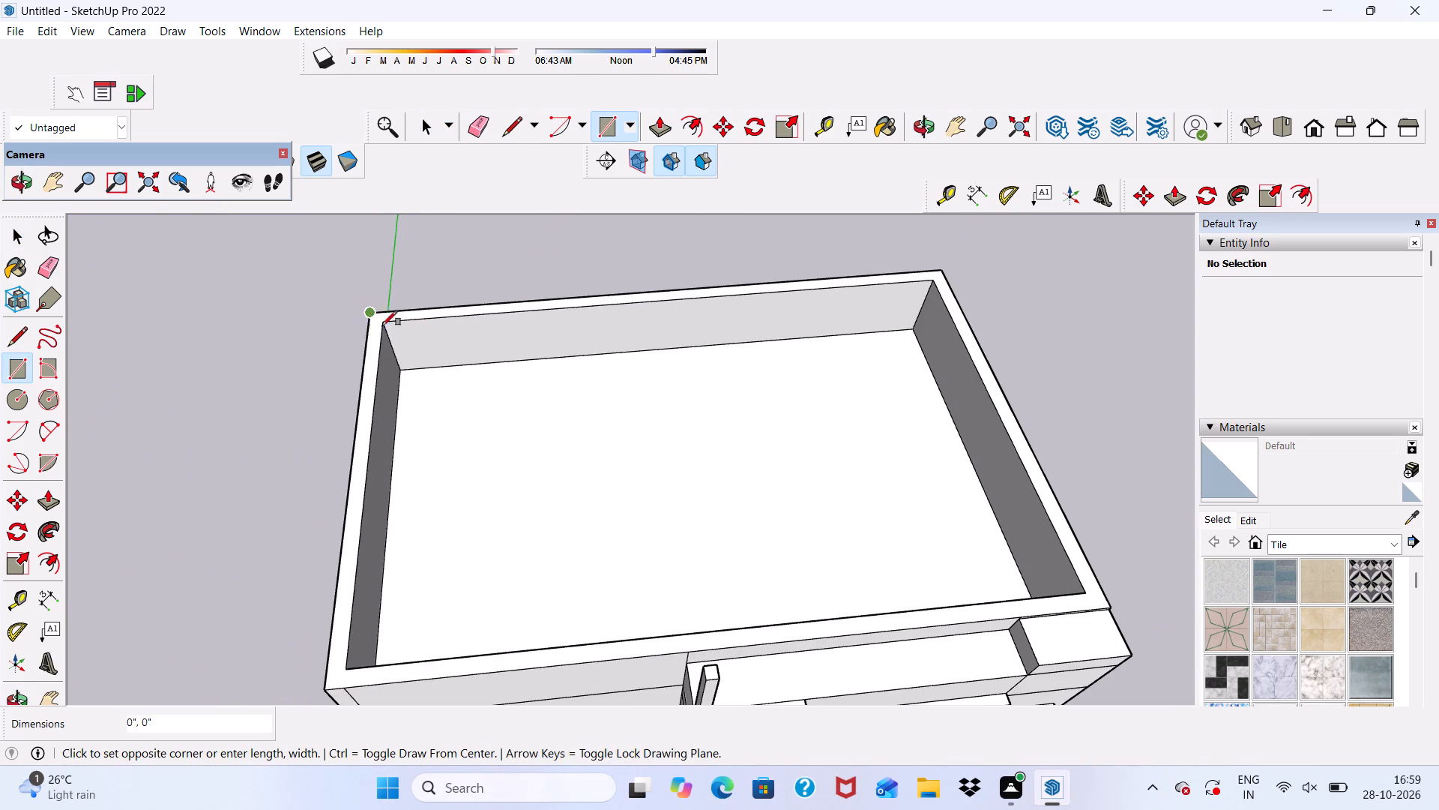
{"action": "scroll", "coordinate": [412, 347], "scroll_direction": "down", "scroll_amount": 4}
{"action": "scroll", "coordinate": [400, 539], "scroll_direction": "down", "scroll_amount": 4}
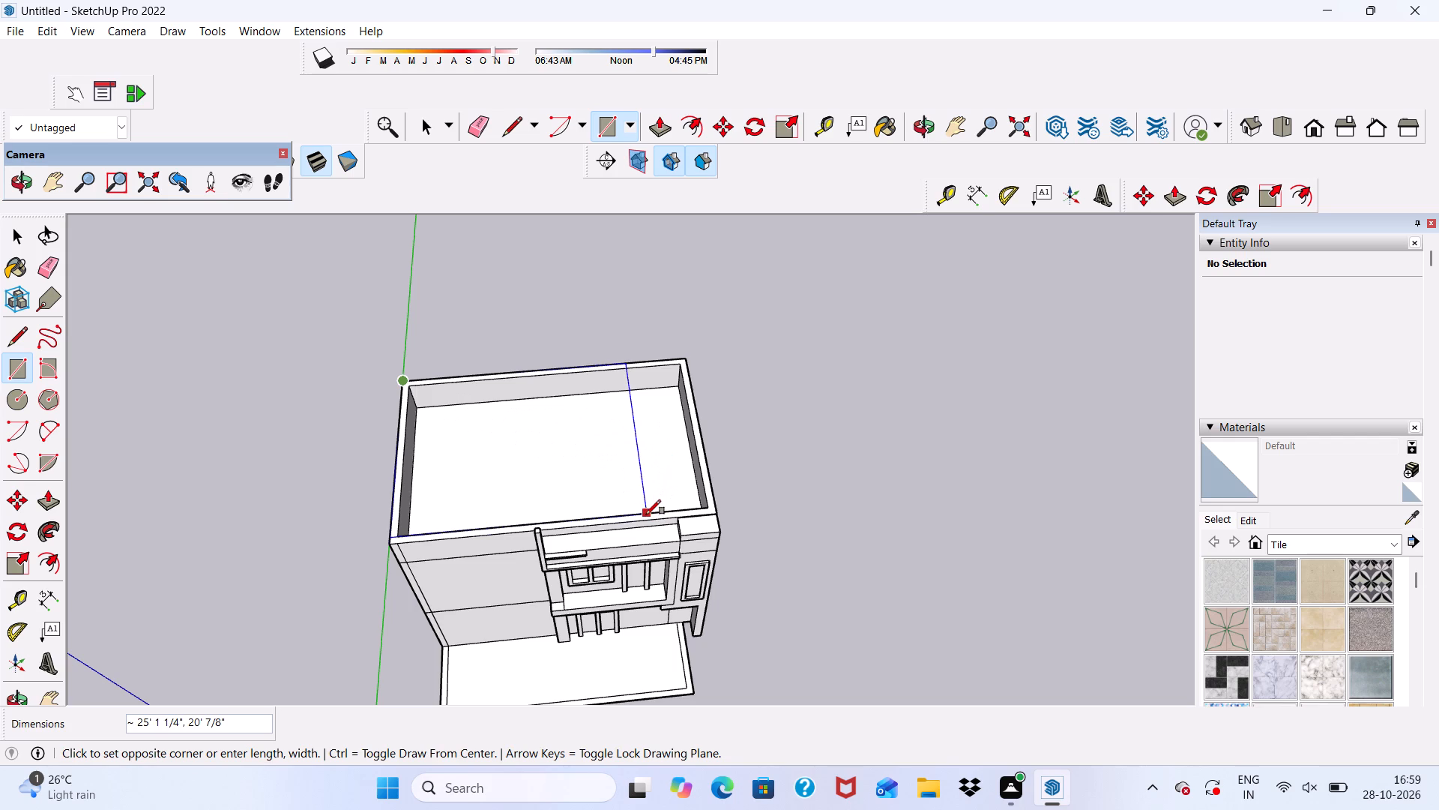
{"action": "left_click", "coordinate": [645, 515]}
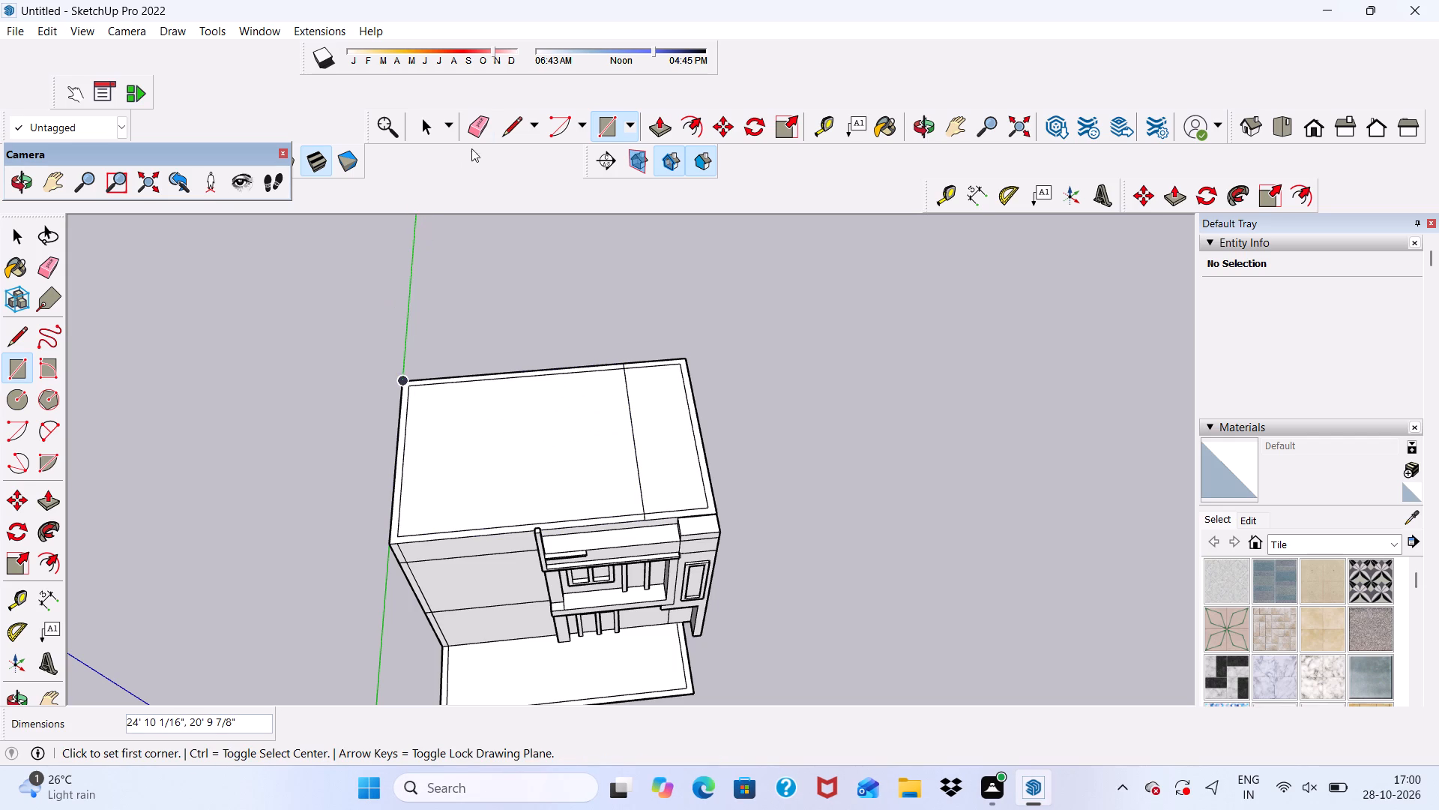
Erase the dividing line across the new roof face and its leftover piece on the front rim.
{"action": "left_click", "coordinate": [481, 115]}
{"action": "left_click_drag", "start_coordinate": [636, 420], "coordinate": [645, 427]}
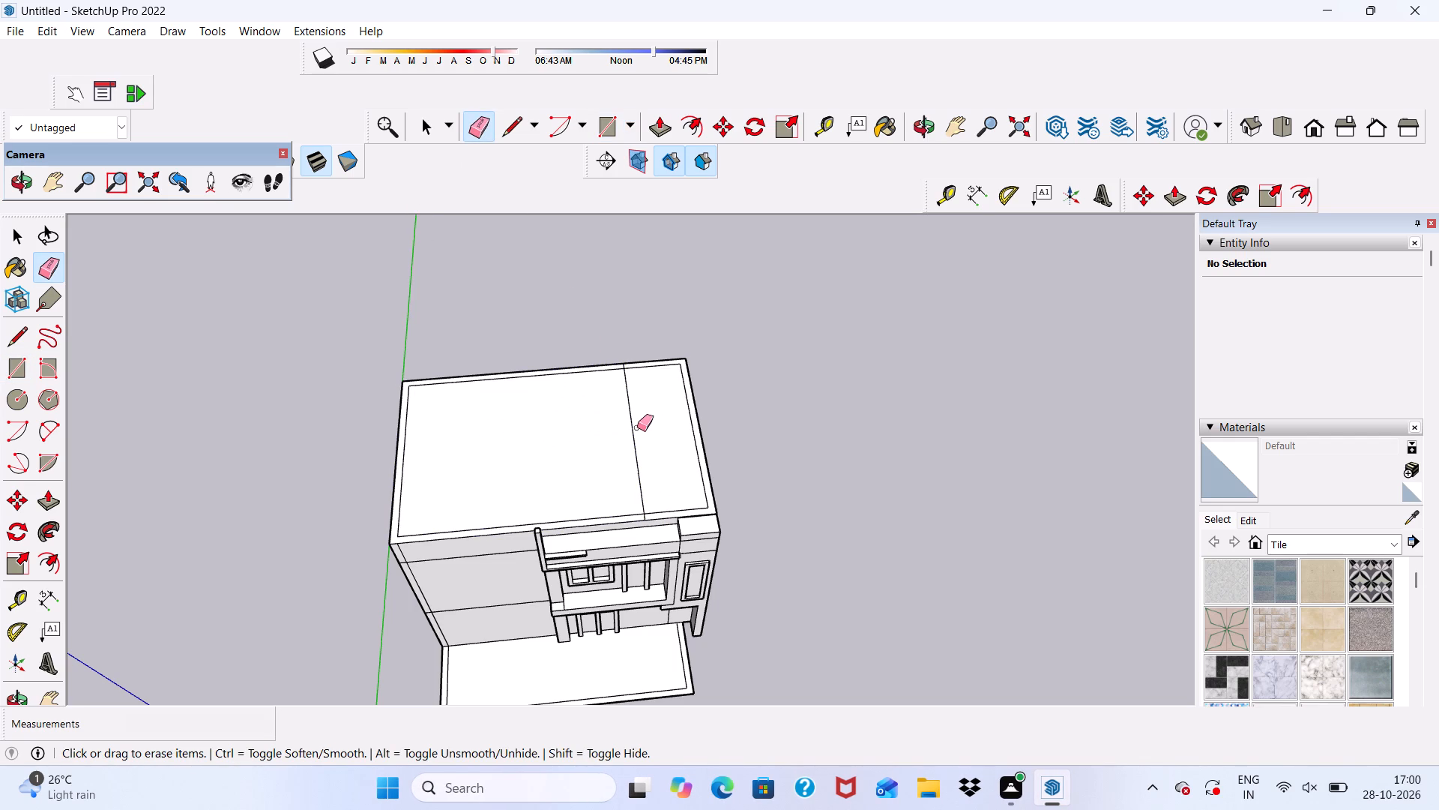
{"action": "left_click_drag", "start_coordinate": [629, 433], "coordinate": [633, 445]}
{"action": "scroll", "coordinate": [597, 421], "scroll_direction": "down", "scroll_amount": 1}
{"action": "middle_click_drag", "start_coordinate": [615, 488], "coordinate": [618, 520]}
{"action": "scroll", "coordinate": [635, 529], "scroll_direction": "up", "scroll_amount": 2}
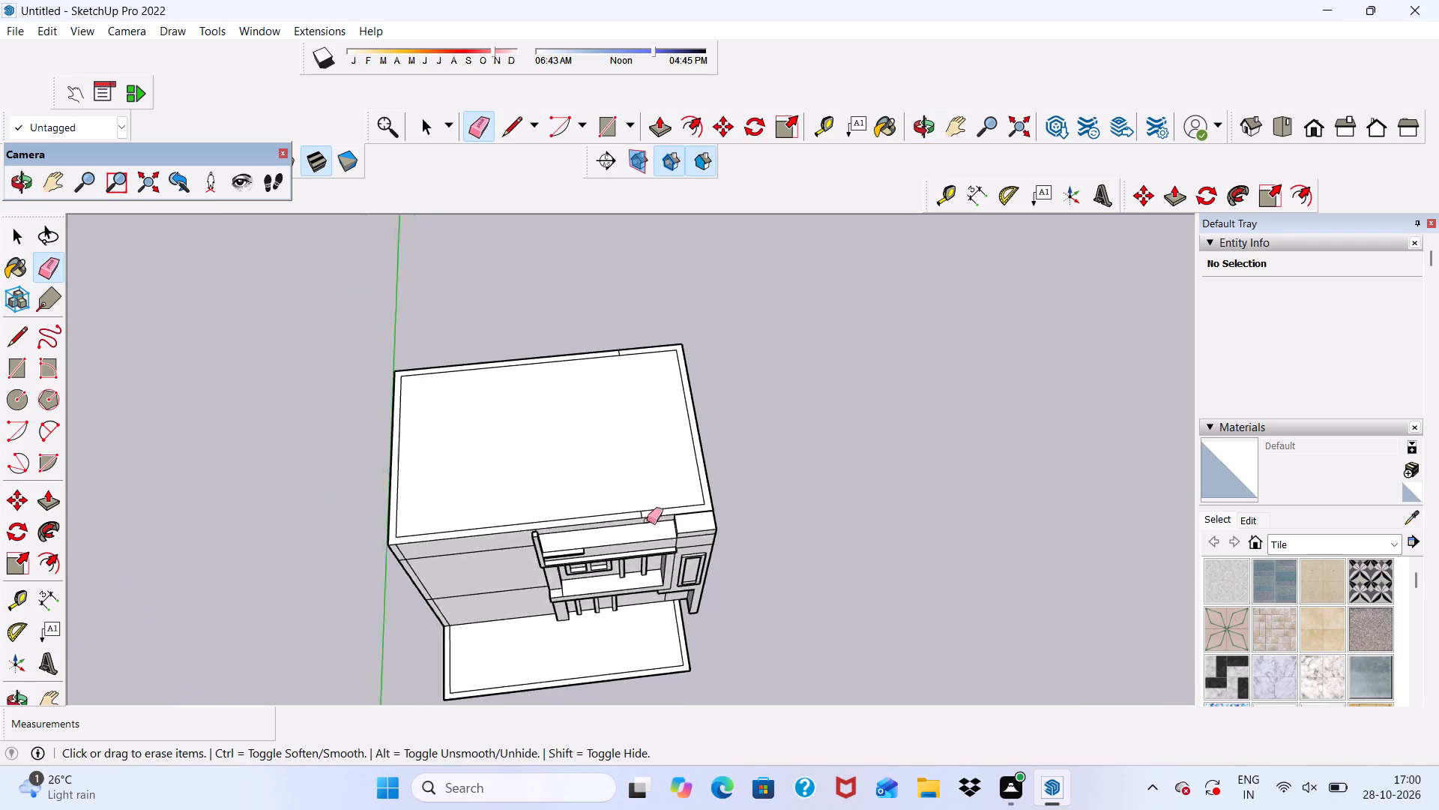
{"action": "scroll", "coordinate": [647, 520], "scroll_direction": "up", "scroll_amount": 8}
{"action": "left_click_drag", "start_coordinate": [636, 509], "coordinate": [642, 516]}
Erase the leftover short line across the rear rim of the main roof parapet.
{"action": "scroll", "coordinate": [610, 465], "scroll_direction": "down", "scroll_amount": 4}
{"action": "middle_click_drag", "start_coordinate": [614, 490], "coordinate": [480, 385]}
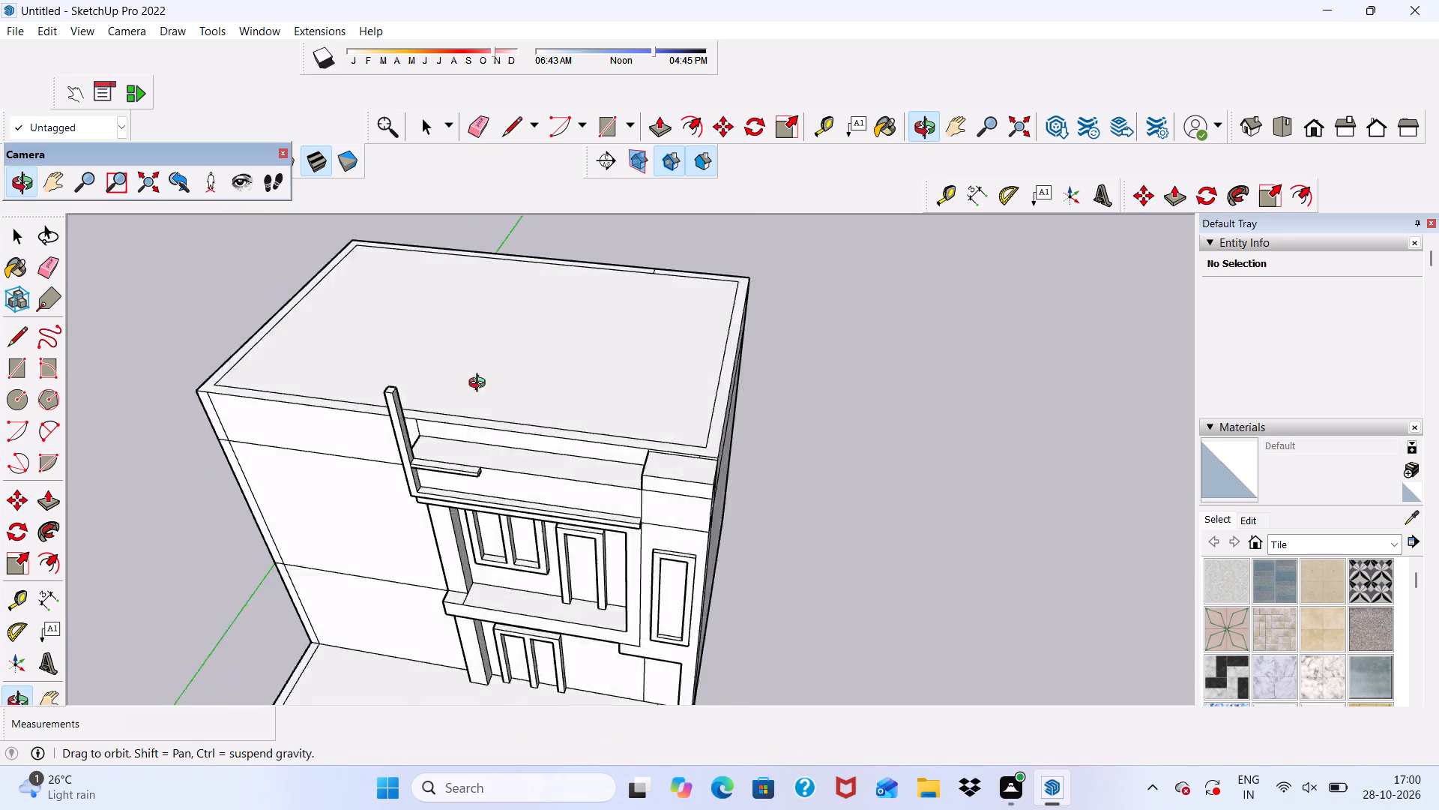
{"action": "middle_click_drag", "start_coordinate": [480, 385], "coordinate": [485, 244]}
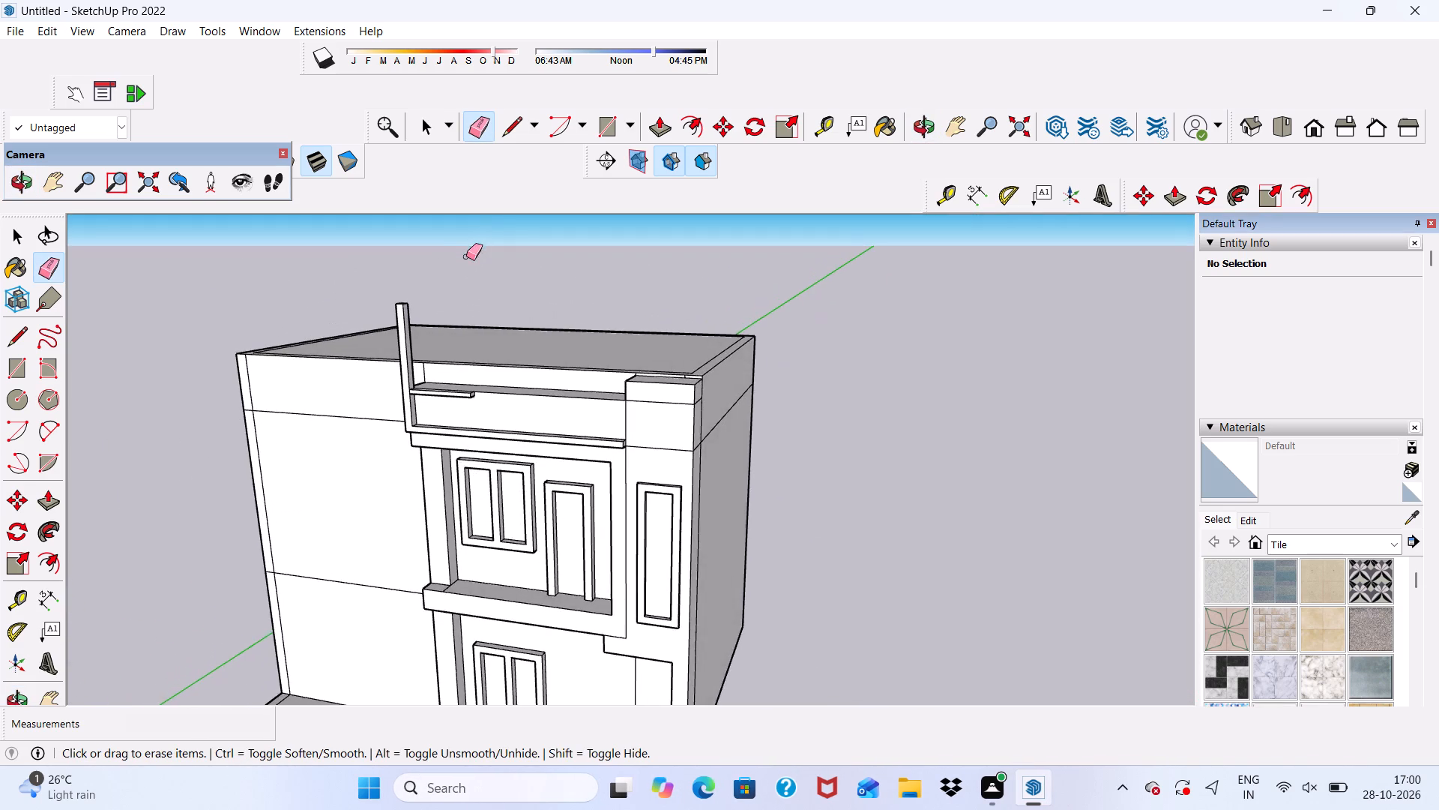
{"action": "scroll", "coordinate": [466, 256], "scroll_direction": "up", "scroll_amount": 1}
{"action": "scroll", "coordinate": [419, 372], "scroll_direction": "down", "scroll_amount": 9}
{"action": "scroll", "coordinate": [473, 349], "scroll_direction": "up", "scroll_amount": 16}
{"action": "scroll", "coordinate": [594, 372], "scroll_direction": "down", "scroll_amount": 1}
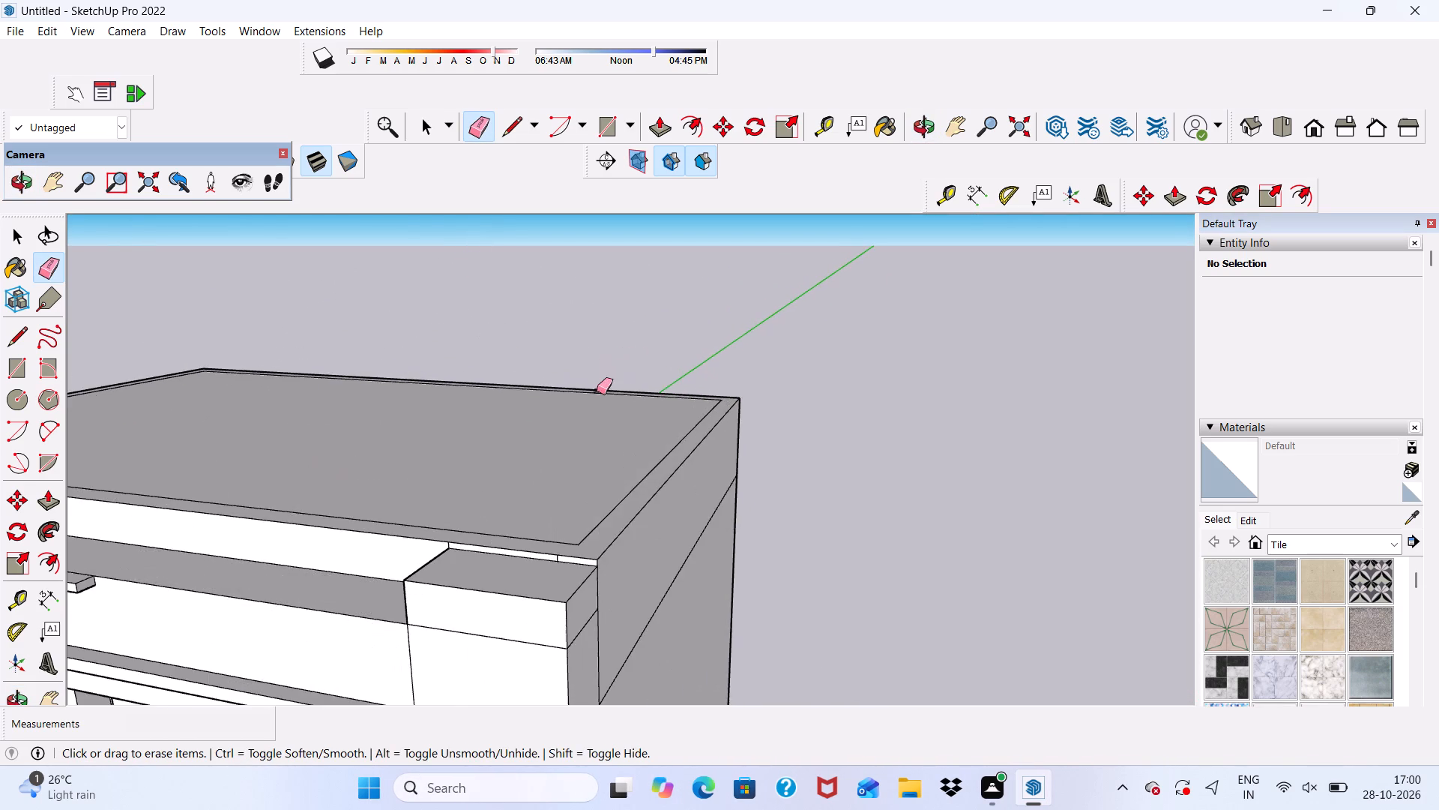
{"action": "middle_click_drag", "start_coordinate": [603, 400], "coordinate": [555, 508]}
{"action": "scroll", "coordinate": [608, 393], "scroll_direction": "up", "scroll_amount": 10}
{"action": "left_click_drag", "start_coordinate": [639, 269], "coordinate": [653, 280]}
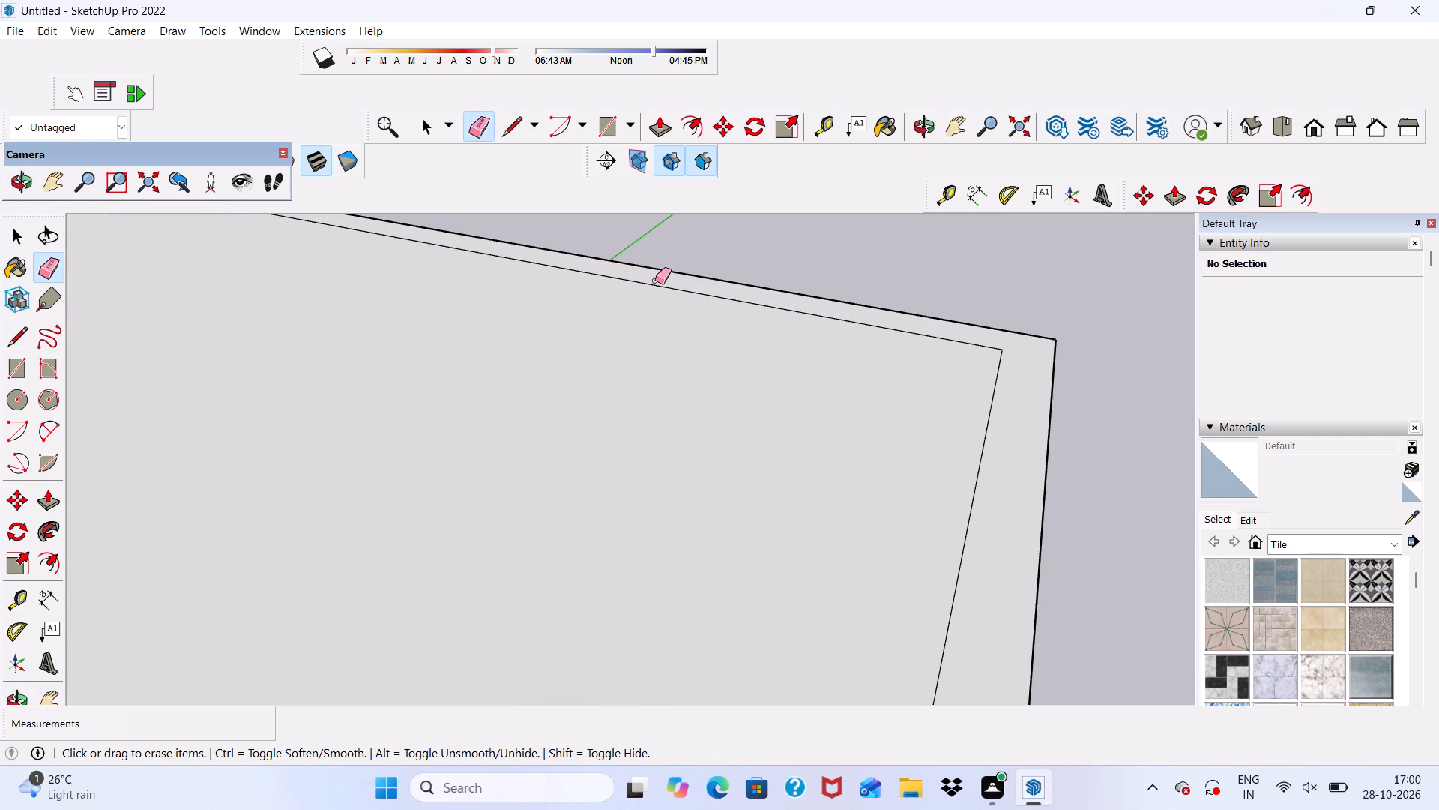
{"action": "scroll", "coordinate": [637, 317], "scroll_direction": "down", "scroll_amount": 5}
{"action": "key", "text": "space"}
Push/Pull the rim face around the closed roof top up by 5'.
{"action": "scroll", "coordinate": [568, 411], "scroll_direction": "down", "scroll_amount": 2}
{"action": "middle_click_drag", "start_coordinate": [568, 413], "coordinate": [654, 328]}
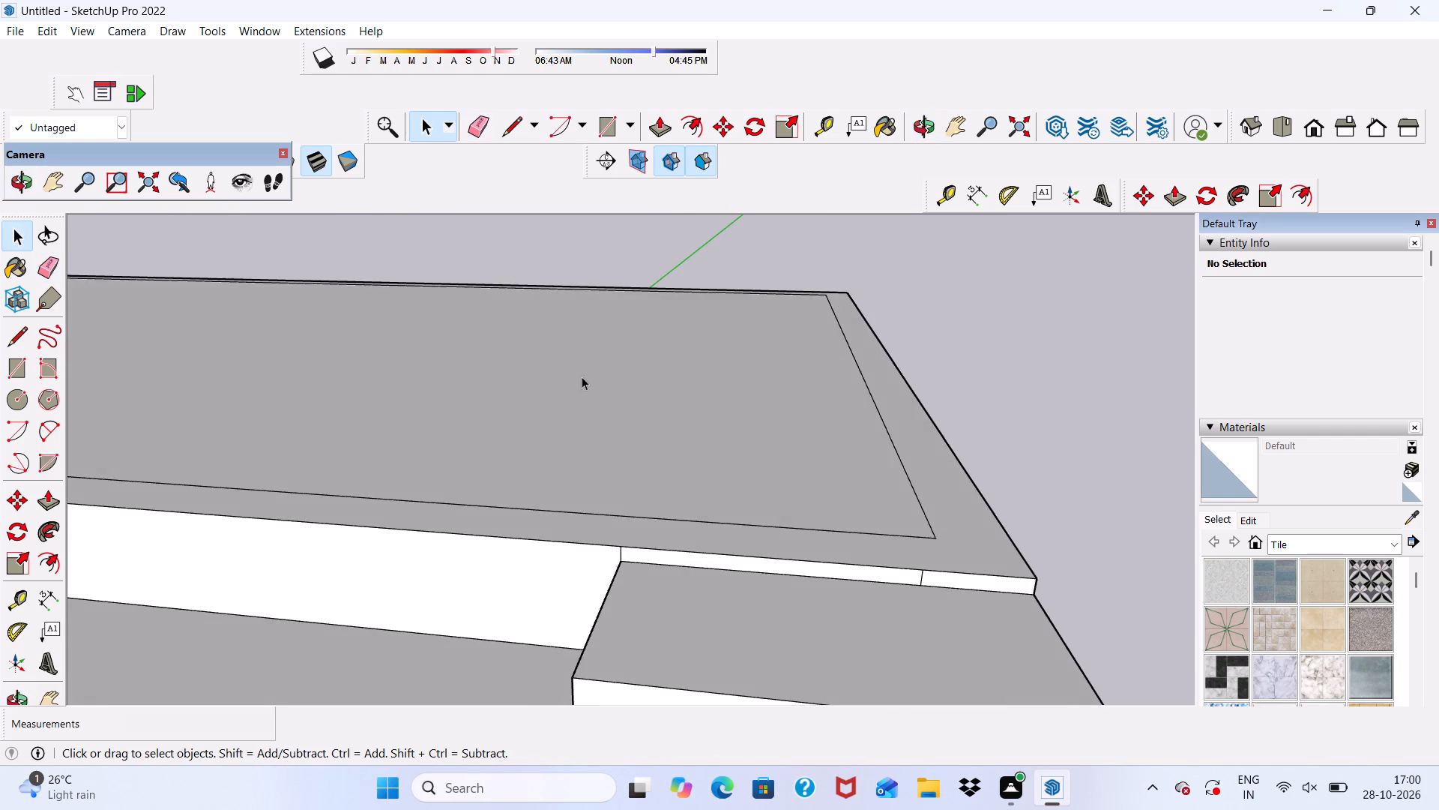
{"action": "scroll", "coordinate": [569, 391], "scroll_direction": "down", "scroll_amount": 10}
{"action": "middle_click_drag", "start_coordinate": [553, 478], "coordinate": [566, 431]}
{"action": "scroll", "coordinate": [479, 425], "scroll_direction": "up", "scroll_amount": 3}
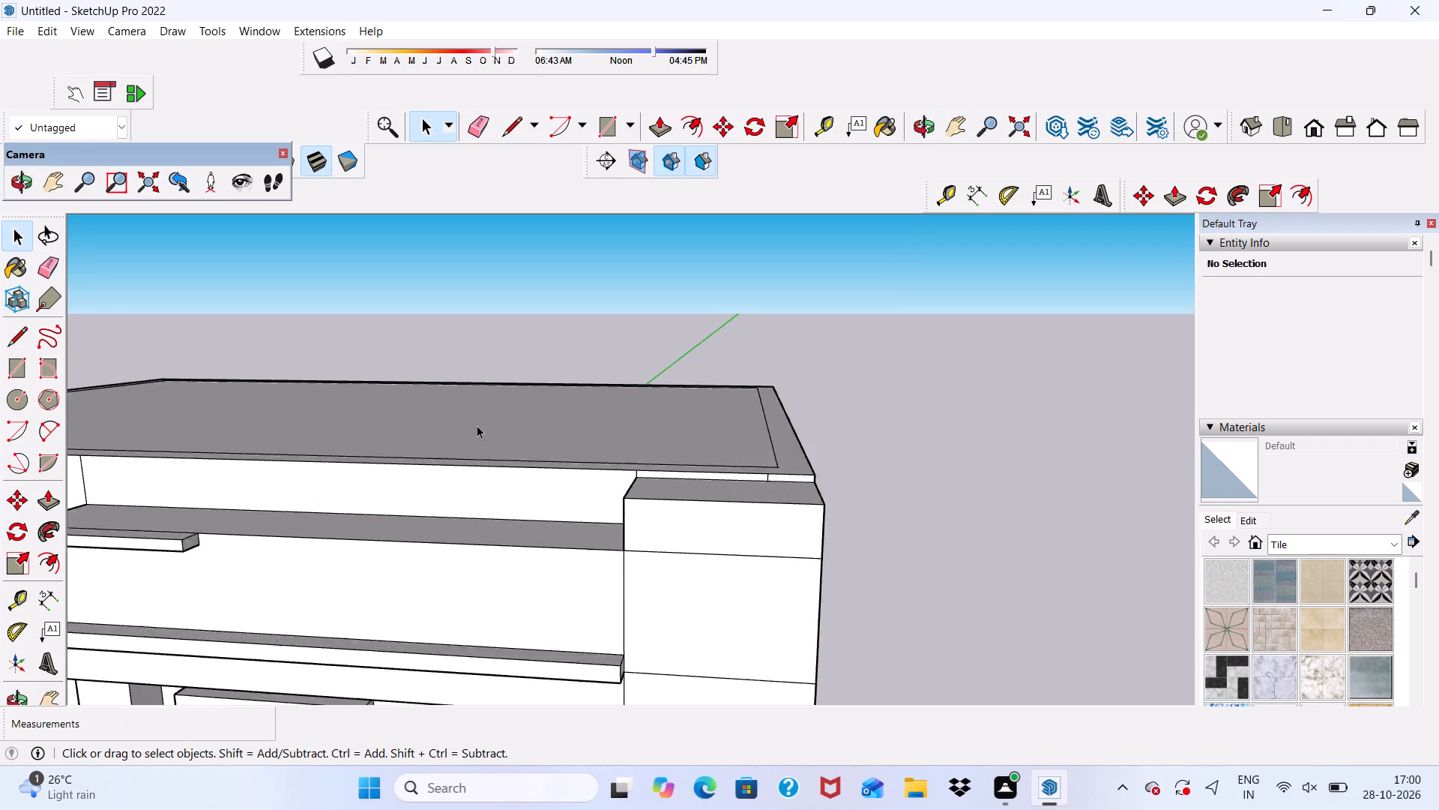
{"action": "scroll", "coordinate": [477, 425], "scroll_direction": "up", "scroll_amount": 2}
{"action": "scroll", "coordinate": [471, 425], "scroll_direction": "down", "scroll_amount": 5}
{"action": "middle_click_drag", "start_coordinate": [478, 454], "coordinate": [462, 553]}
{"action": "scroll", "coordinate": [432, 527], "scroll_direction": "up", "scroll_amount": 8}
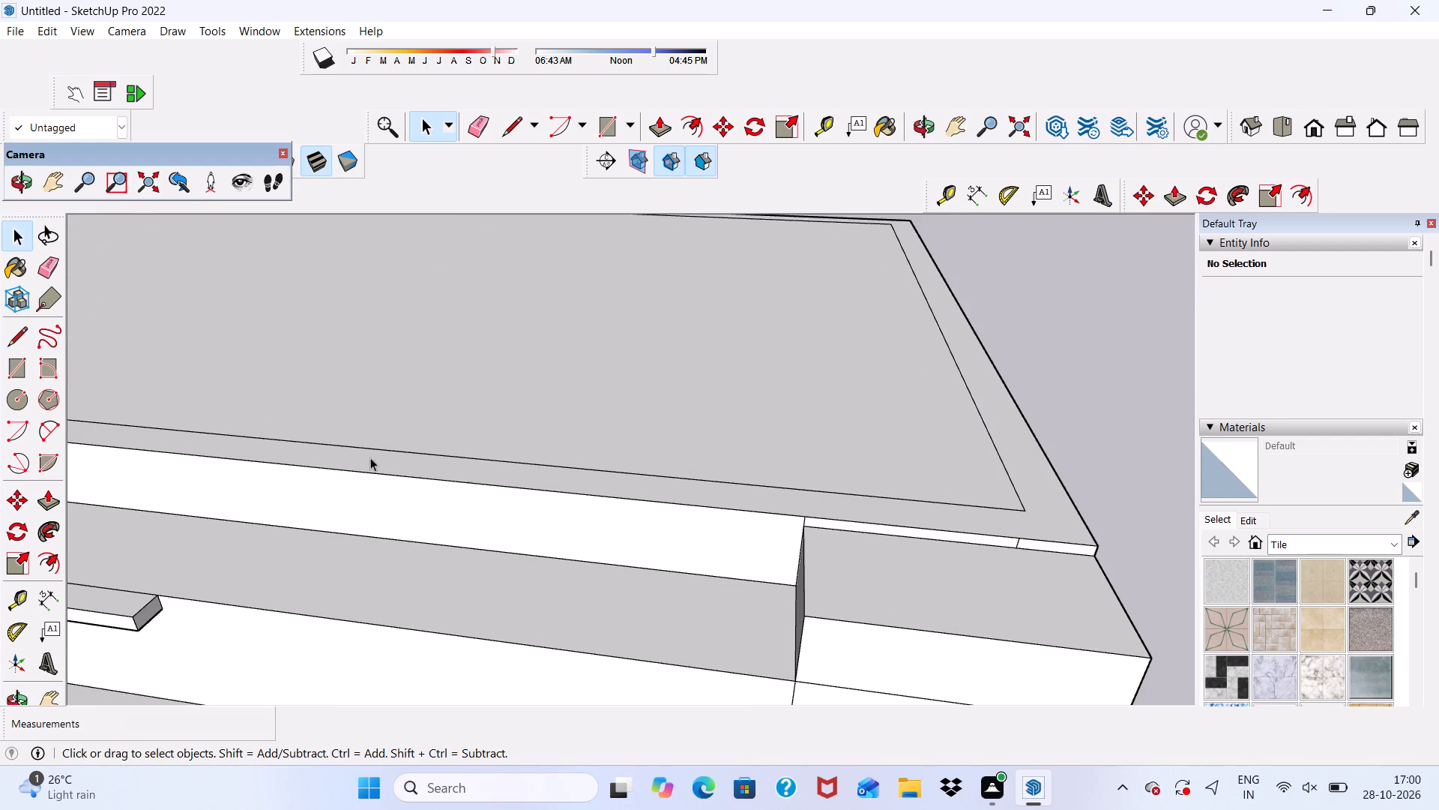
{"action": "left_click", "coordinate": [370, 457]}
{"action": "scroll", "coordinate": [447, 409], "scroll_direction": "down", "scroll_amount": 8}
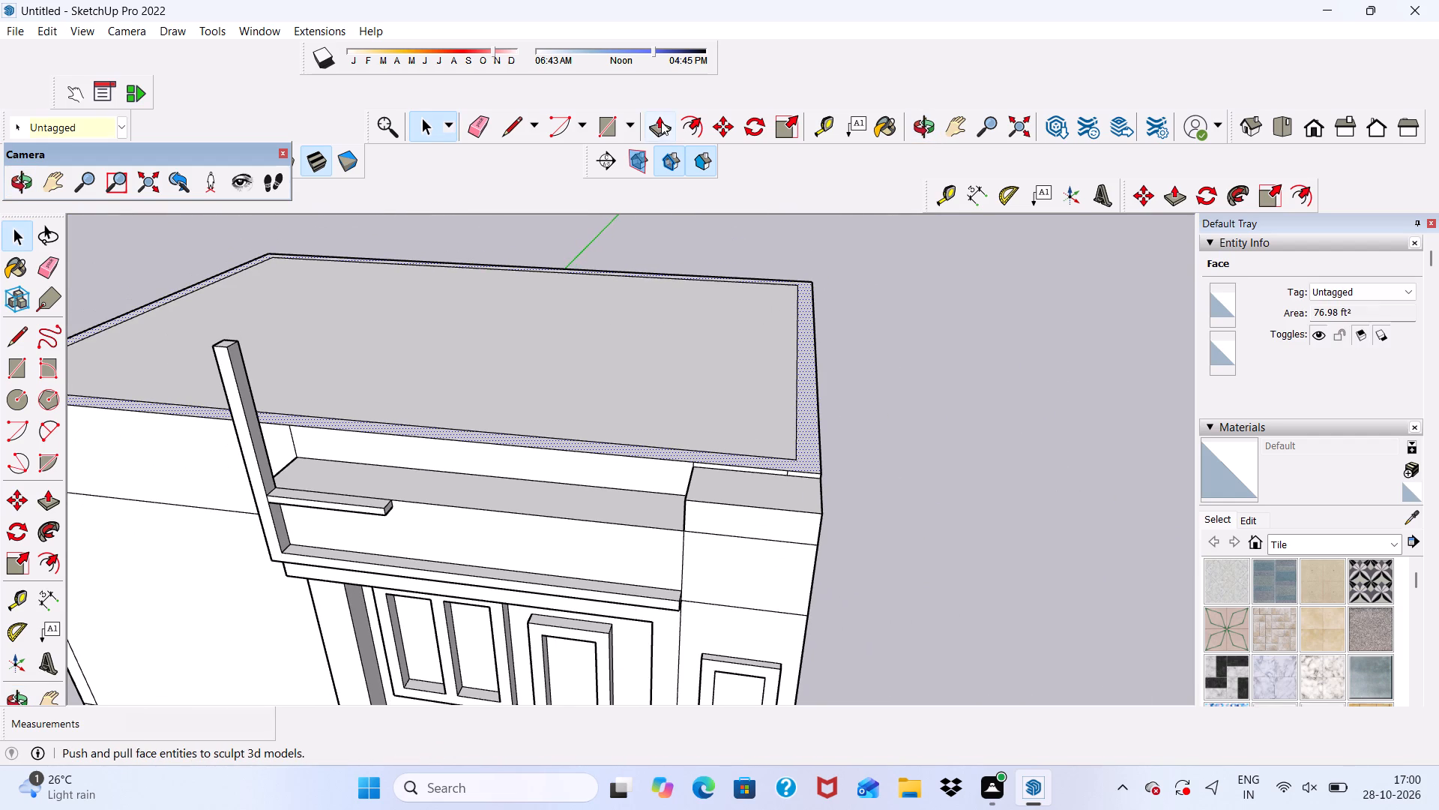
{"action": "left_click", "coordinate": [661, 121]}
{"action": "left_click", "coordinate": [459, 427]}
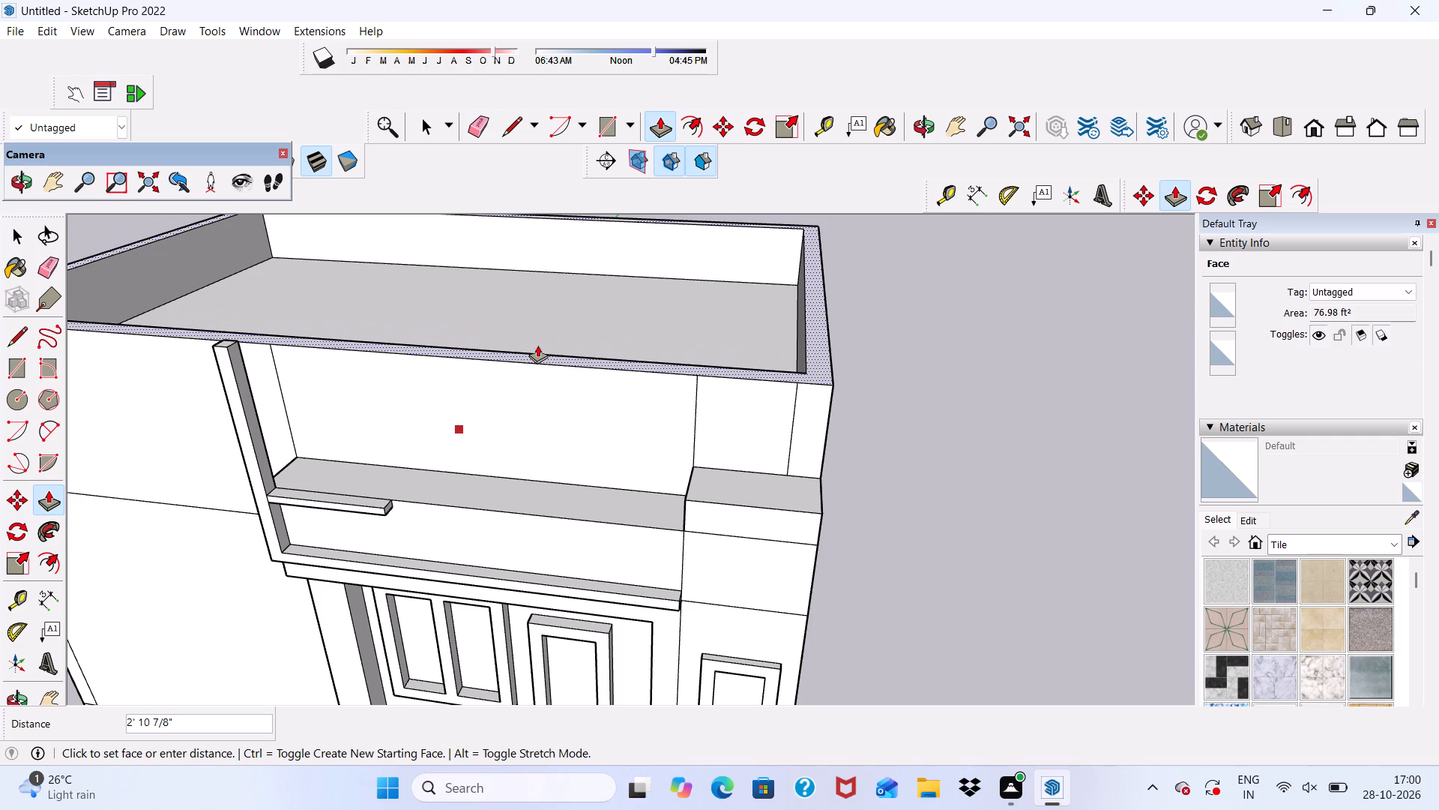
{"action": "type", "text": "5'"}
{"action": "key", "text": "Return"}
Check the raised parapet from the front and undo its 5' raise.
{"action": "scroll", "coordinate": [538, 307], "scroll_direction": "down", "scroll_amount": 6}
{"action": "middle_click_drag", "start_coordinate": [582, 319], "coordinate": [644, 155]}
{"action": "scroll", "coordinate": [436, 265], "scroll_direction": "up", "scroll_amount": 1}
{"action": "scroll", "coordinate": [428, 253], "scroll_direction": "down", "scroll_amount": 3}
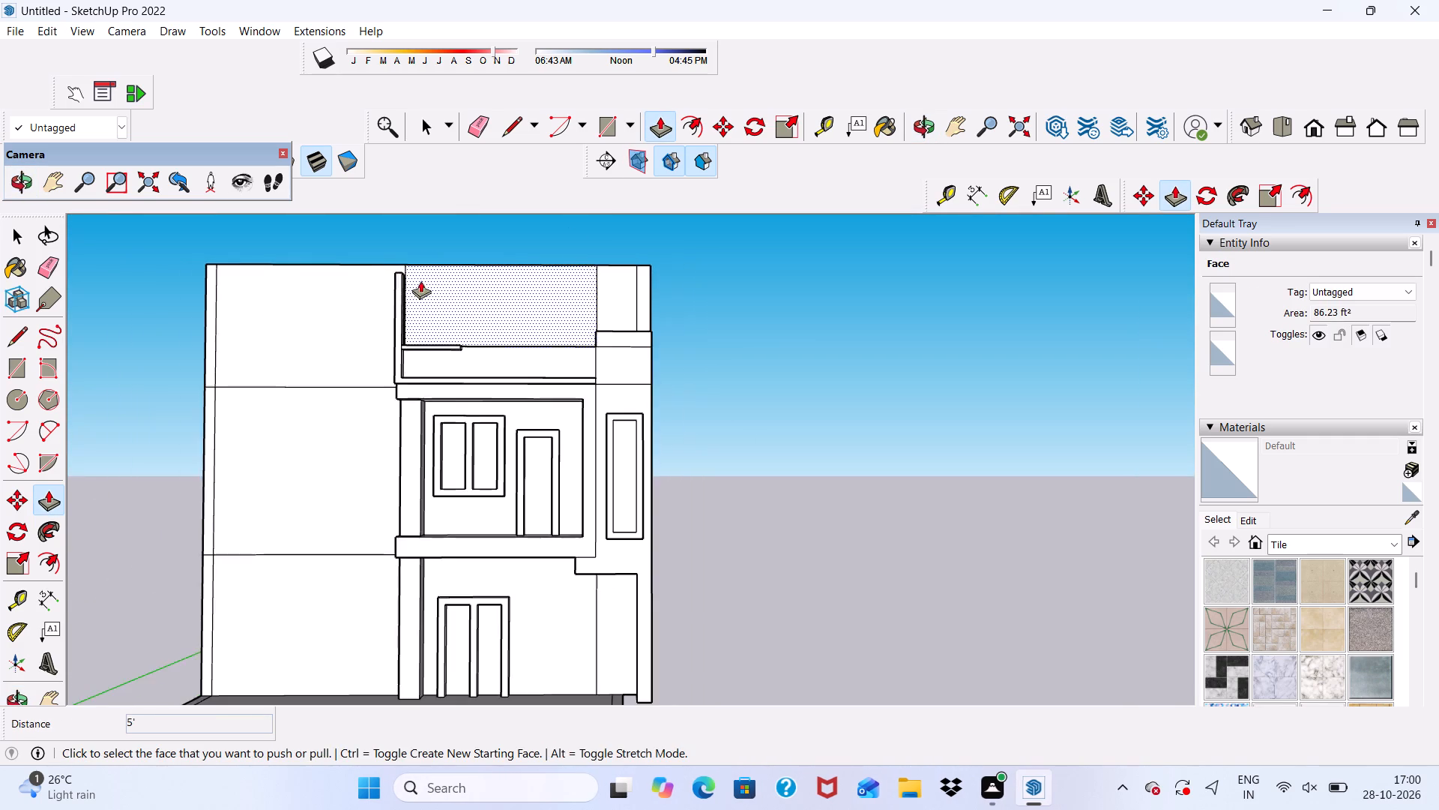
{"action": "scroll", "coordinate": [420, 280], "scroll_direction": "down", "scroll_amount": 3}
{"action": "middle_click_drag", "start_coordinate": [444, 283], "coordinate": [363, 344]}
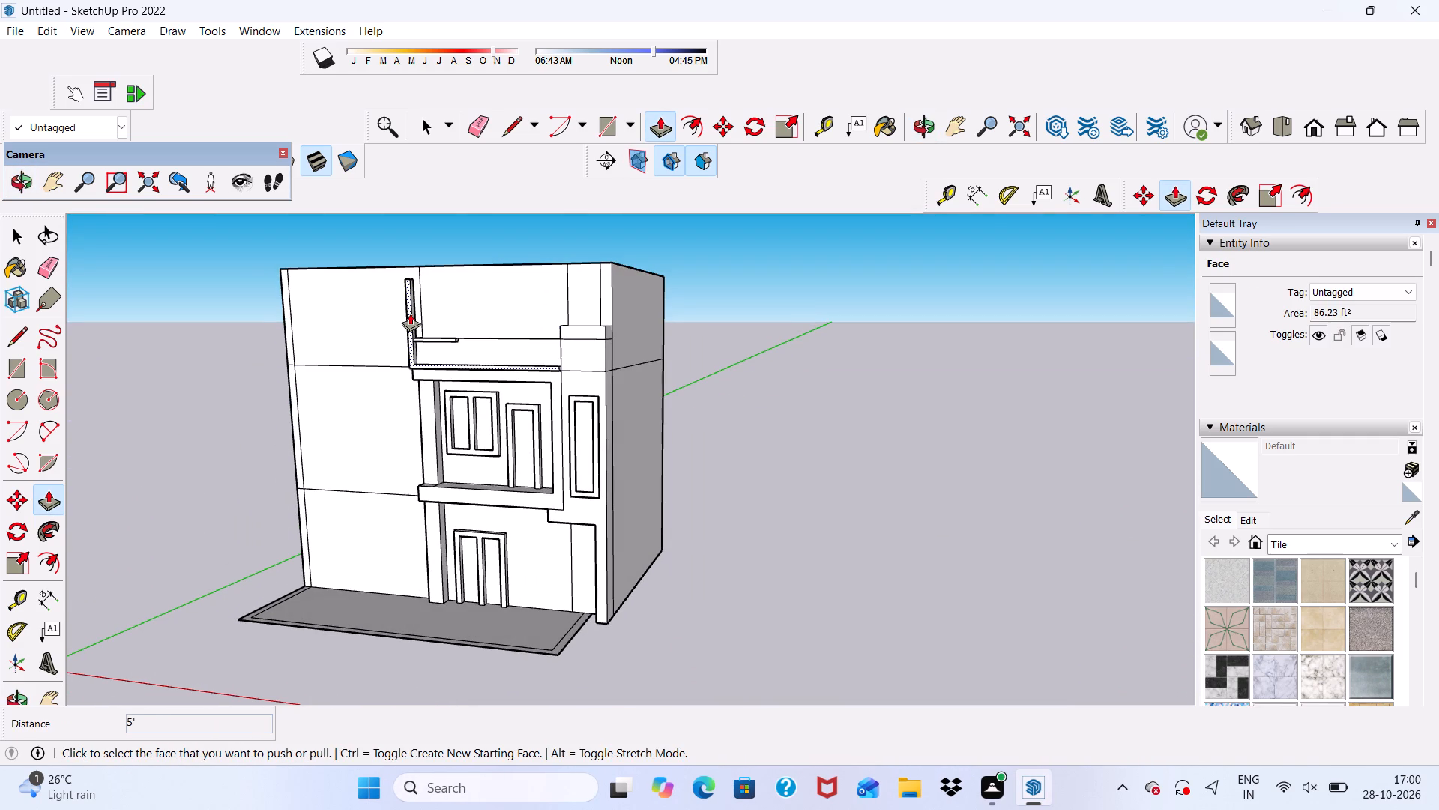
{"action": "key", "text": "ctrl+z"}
Push/Pull the rim face around the closed roof top up by 3'.
{"action": "scroll", "coordinate": [450, 306], "scroll_direction": "up", "scroll_amount": 4}
{"action": "scroll", "coordinate": [471, 319], "scroll_direction": "down", "scroll_amount": 1}
{"action": "middle_click_drag", "start_coordinate": [475, 322], "coordinate": [471, 444]}
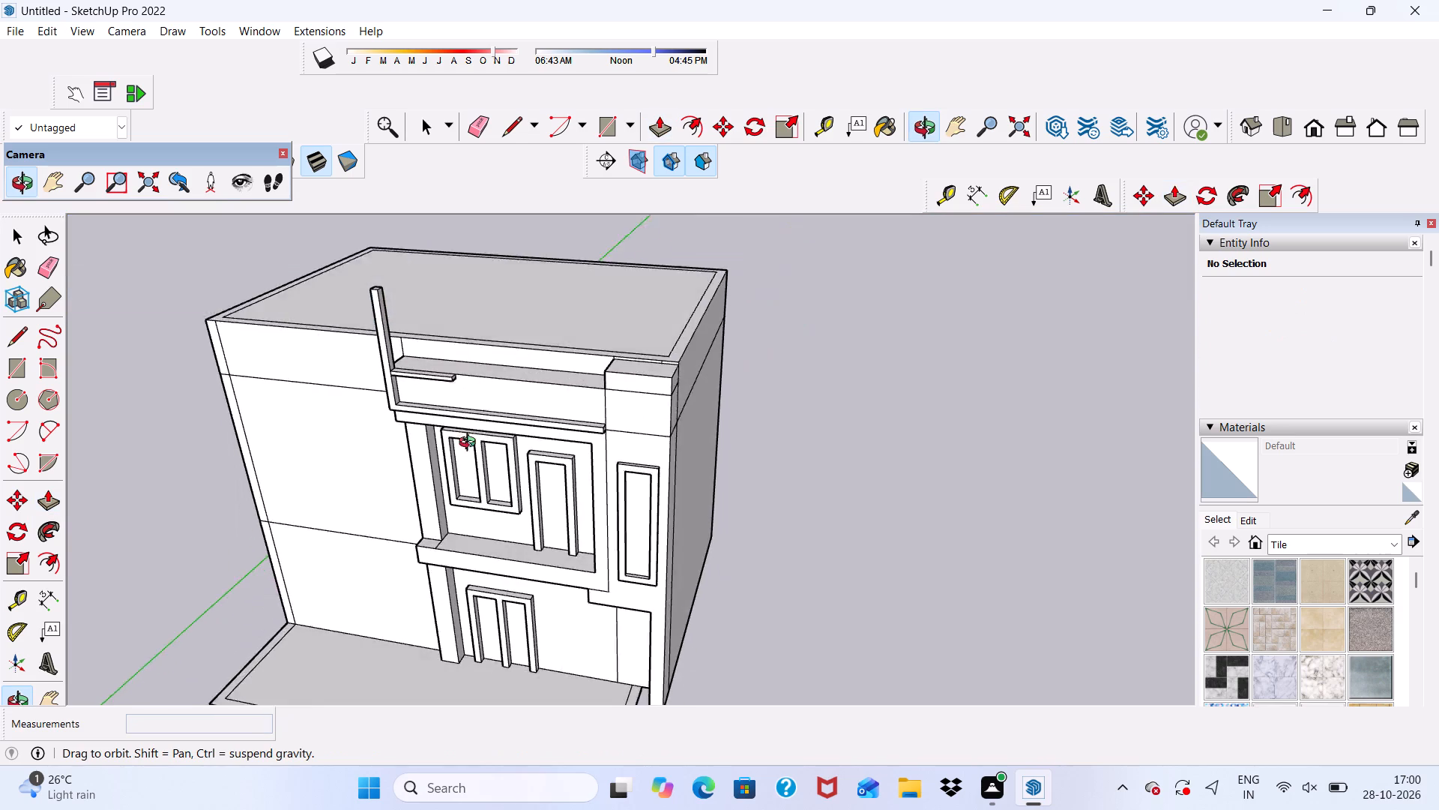
{"action": "middle_click_drag", "start_coordinate": [471, 444], "coordinate": [449, 463]}
{"action": "scroll", "coordinate": [447, 331], "scroll_direction": "up", "scroll_amount": 8}
{"action": "left_click", "coordinate": [432, 344]}
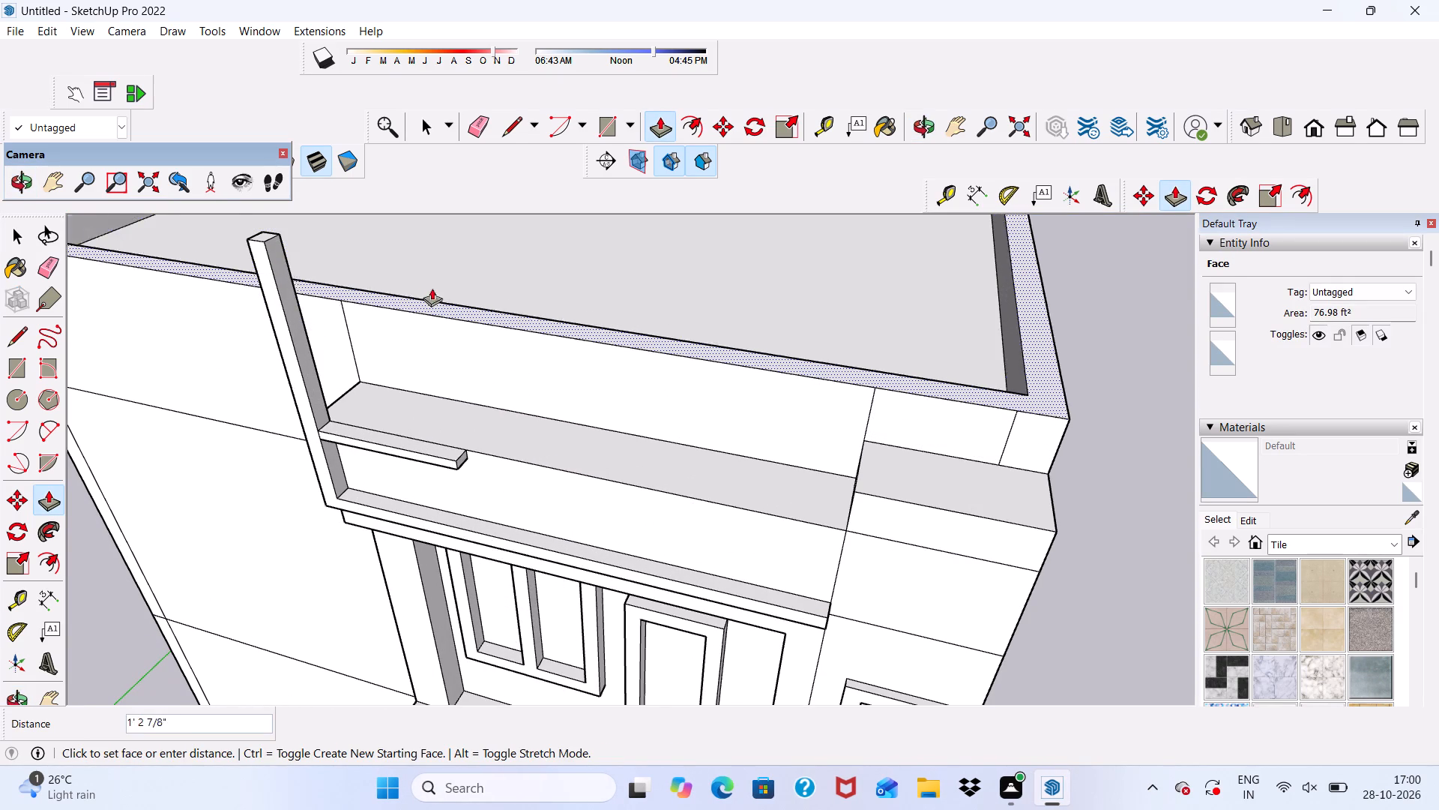
{"action": "type", "text": "3'"}
{"action": "key", "text": "Return"}
Push/Pull the top face of the tall front post up by 5'.
{"action": "scroll", "coordinate": [340, 691], "scroll_direction": "down", "scroll_amount": 7}
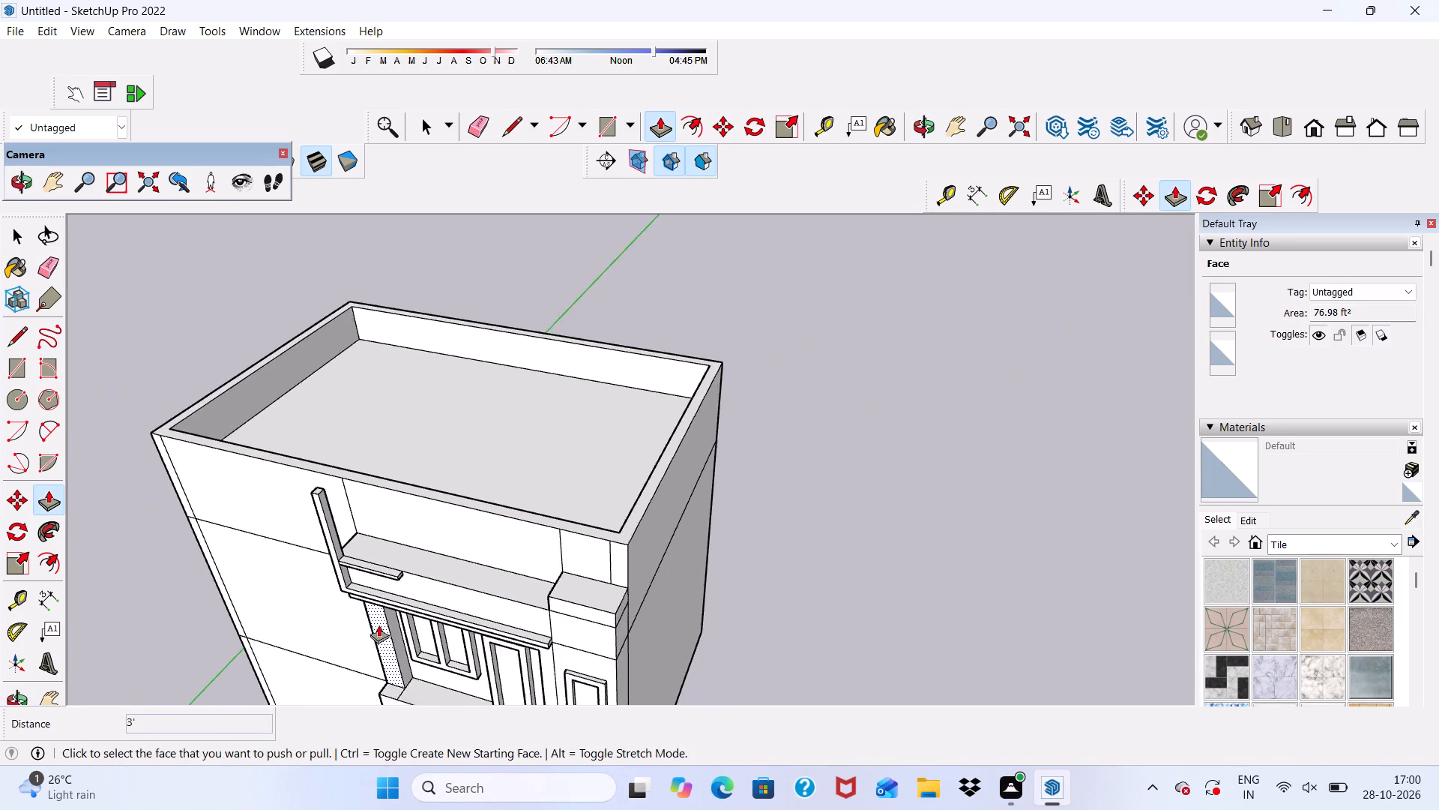
{"action": "middle_click_drag", "start_coordinate": [378, 624], "coordinate": [440, 430]}
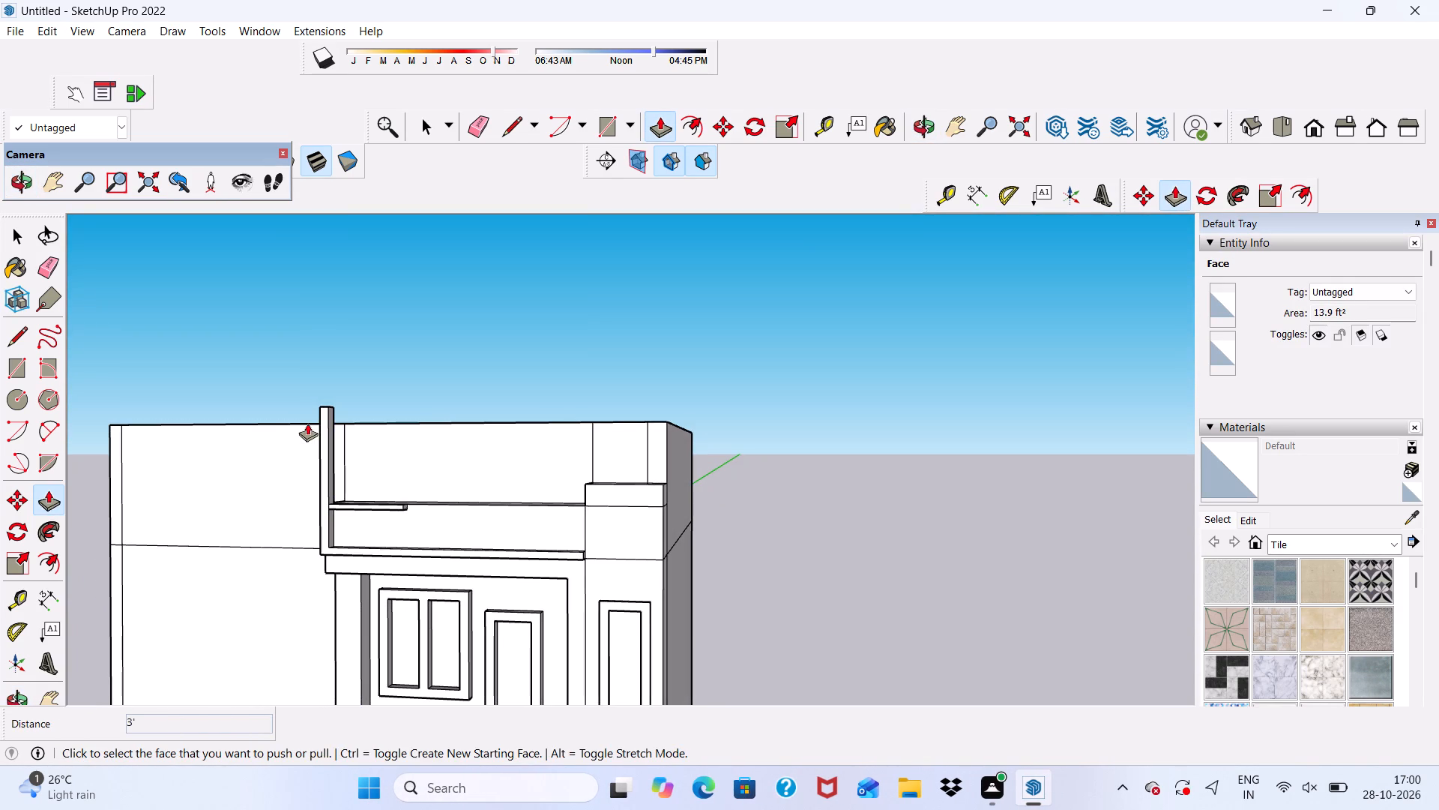
{"action": "scroll", "coordinate": [304, 412], "scroll_direction": "up", "scroll_amount": 4}
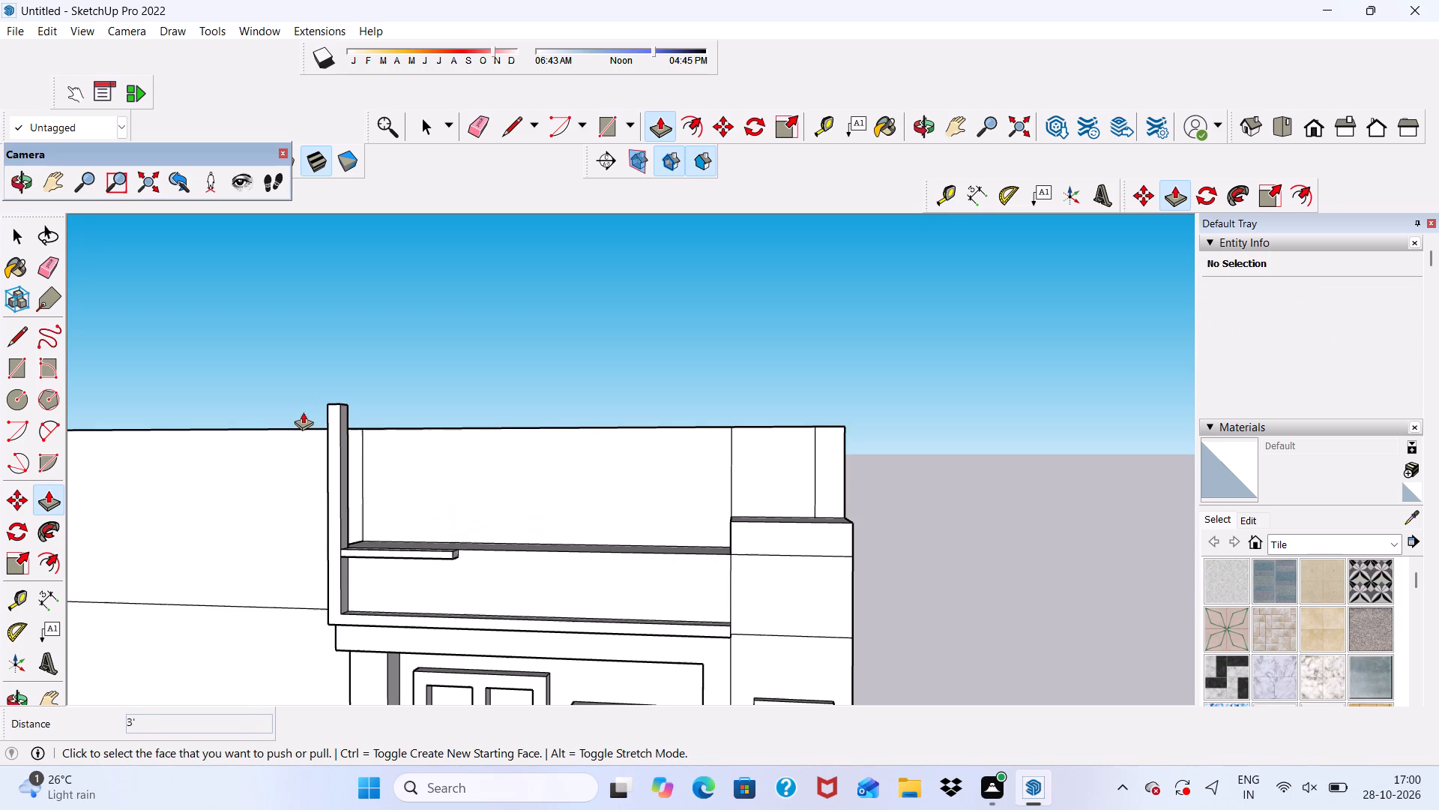
{"action": "scroll", "coordinate": [303, 412], "scroll_direction": "down", "scroll_amount": 3}
{"action": "middle_click_drag", "start_coordinate": [307, 424], "coordinate": [329, 659]}
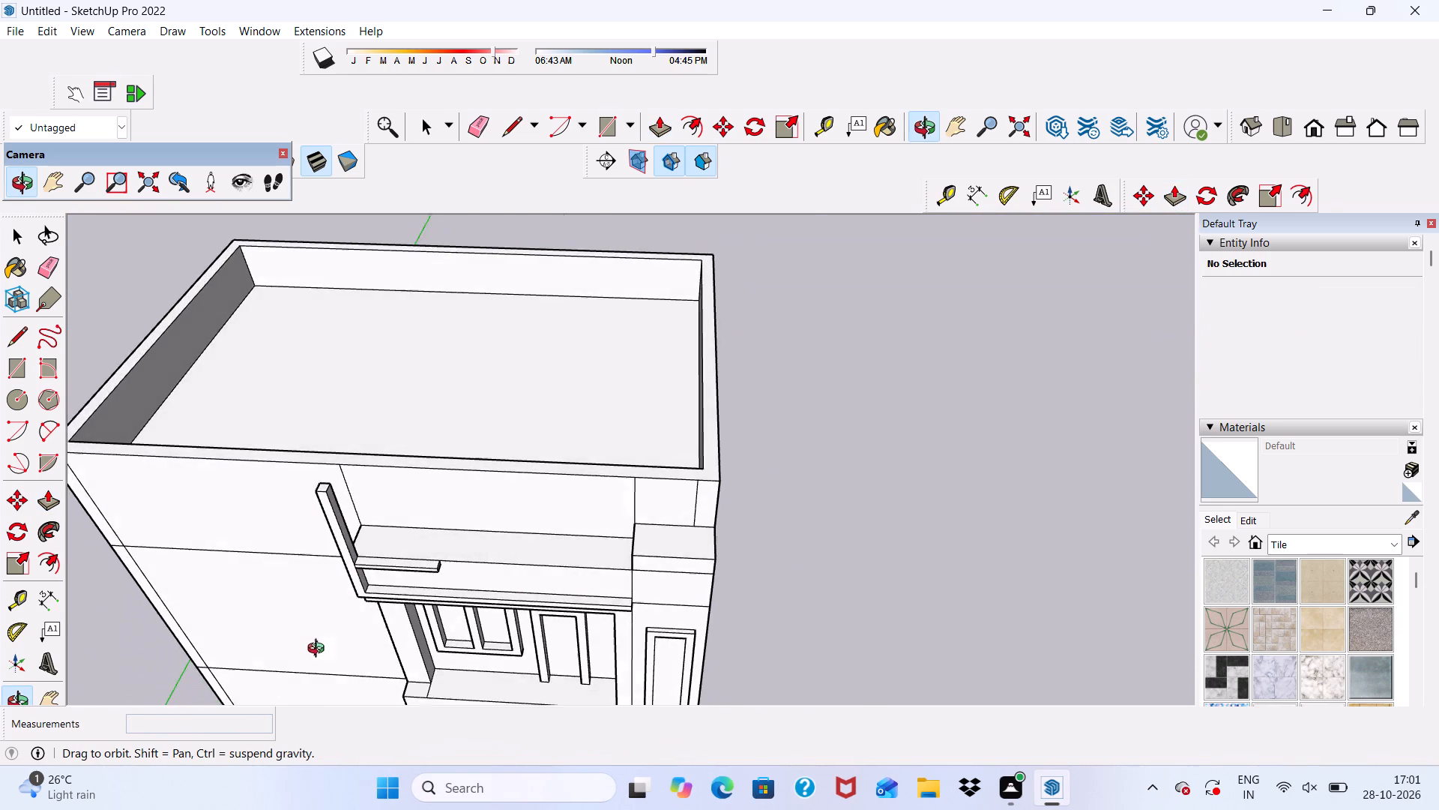
{"action": "scroll", "coordinate": [319, 464], "scroll_direction": "up", "scroll_amount": 5}
{"action": "scroll", "coordinate": [322, 455], "scroll_direction": "down", "scroll_amount": 1}
{"action": "scroll", "coordinate": [311, 508], "scroll_direction": "up", "scroll_amount": 5}
{"action": "scroll", "coordinate": [325, 503], "scroll_direction": "down", "scroll_amount": 1}
{"action": "left_click", "coordinate": [329, 490]}
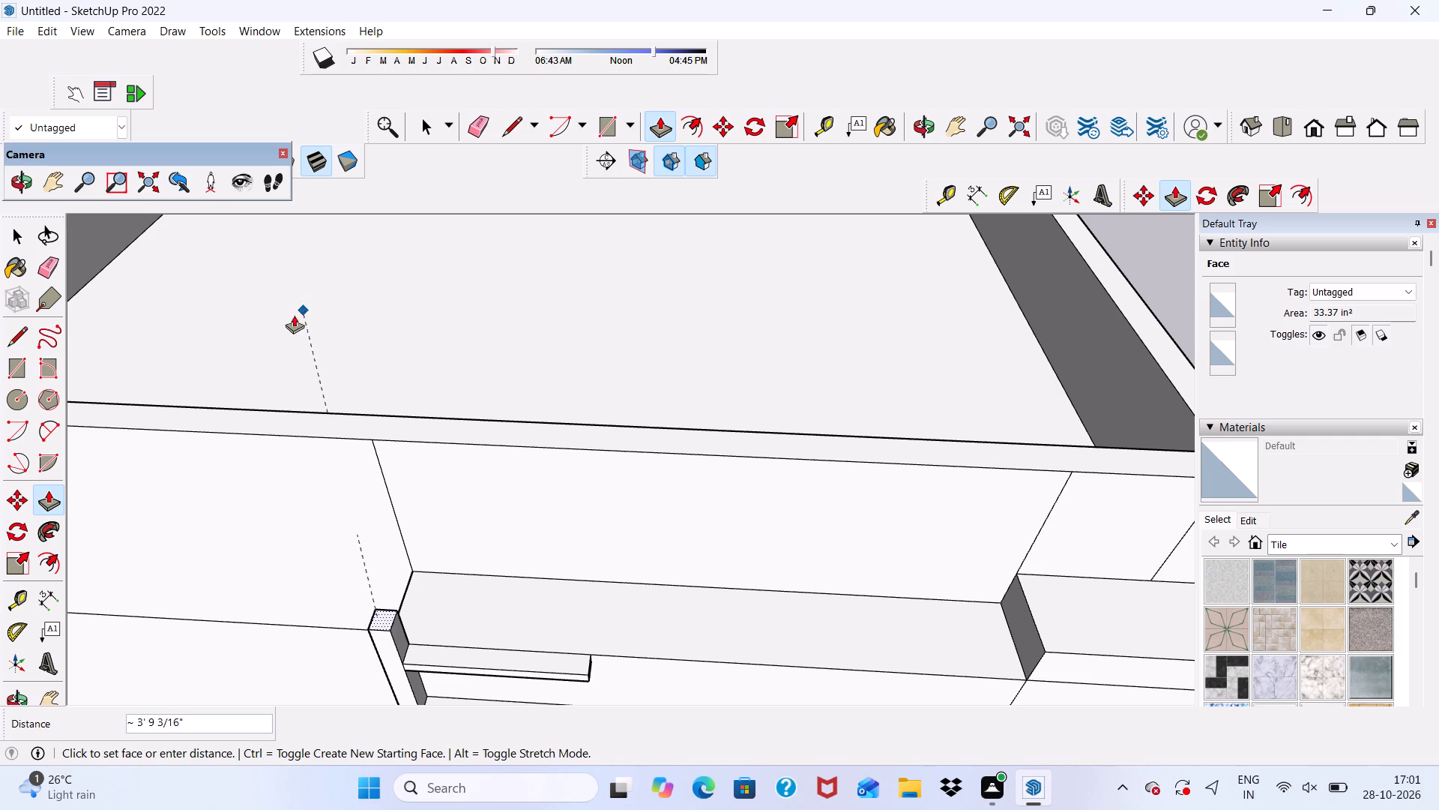
{"action": "scroll", "coordinate": [301, 397], "scroll_direction": "down", "scroll_amount": 4}
{"action": "middle_click_drag", "start_coordinate": [347, 419], "coordinate": [372, 197]}
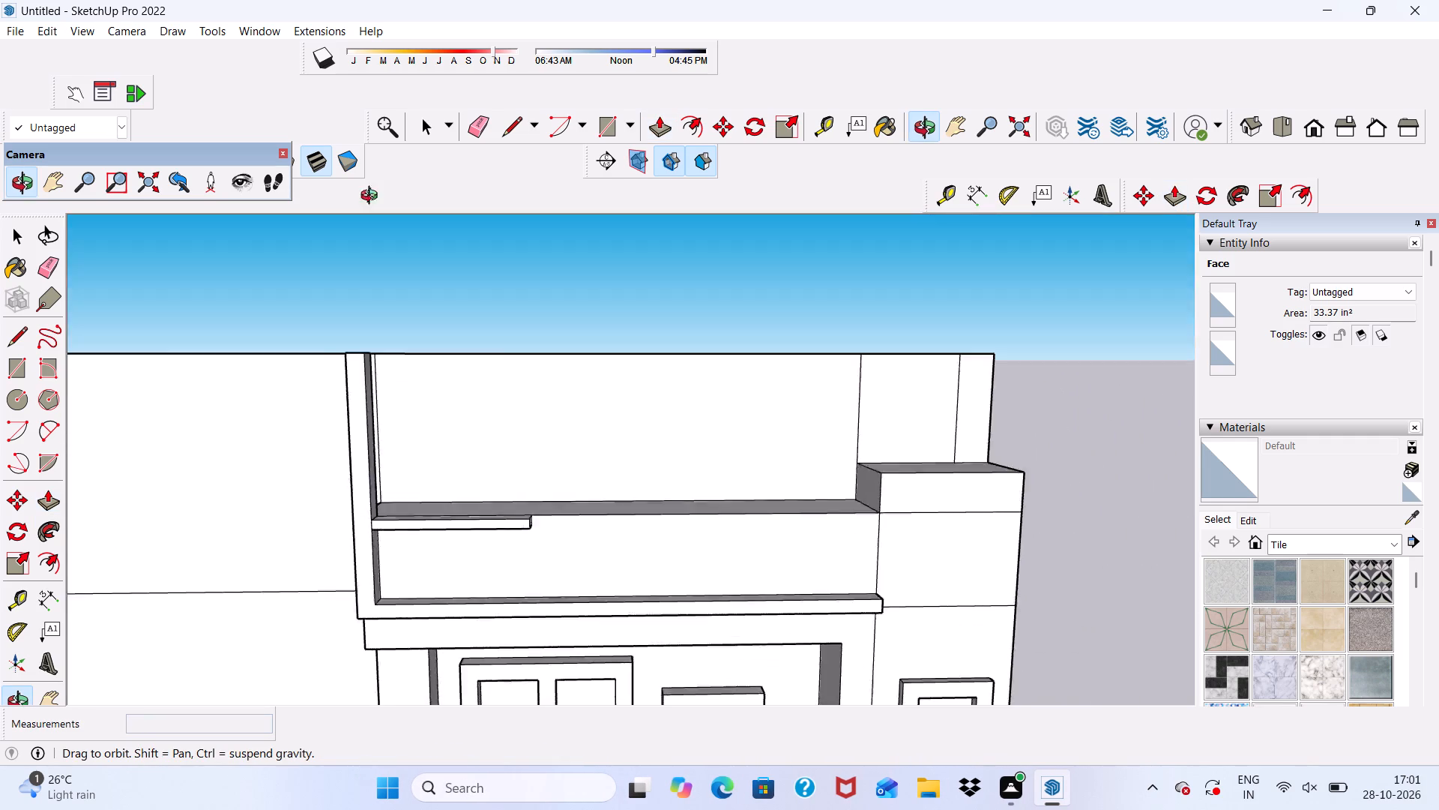
{"action": "middle_click_drag", "start_coordinate": [372, 197], "coordinate": [329, 145]}
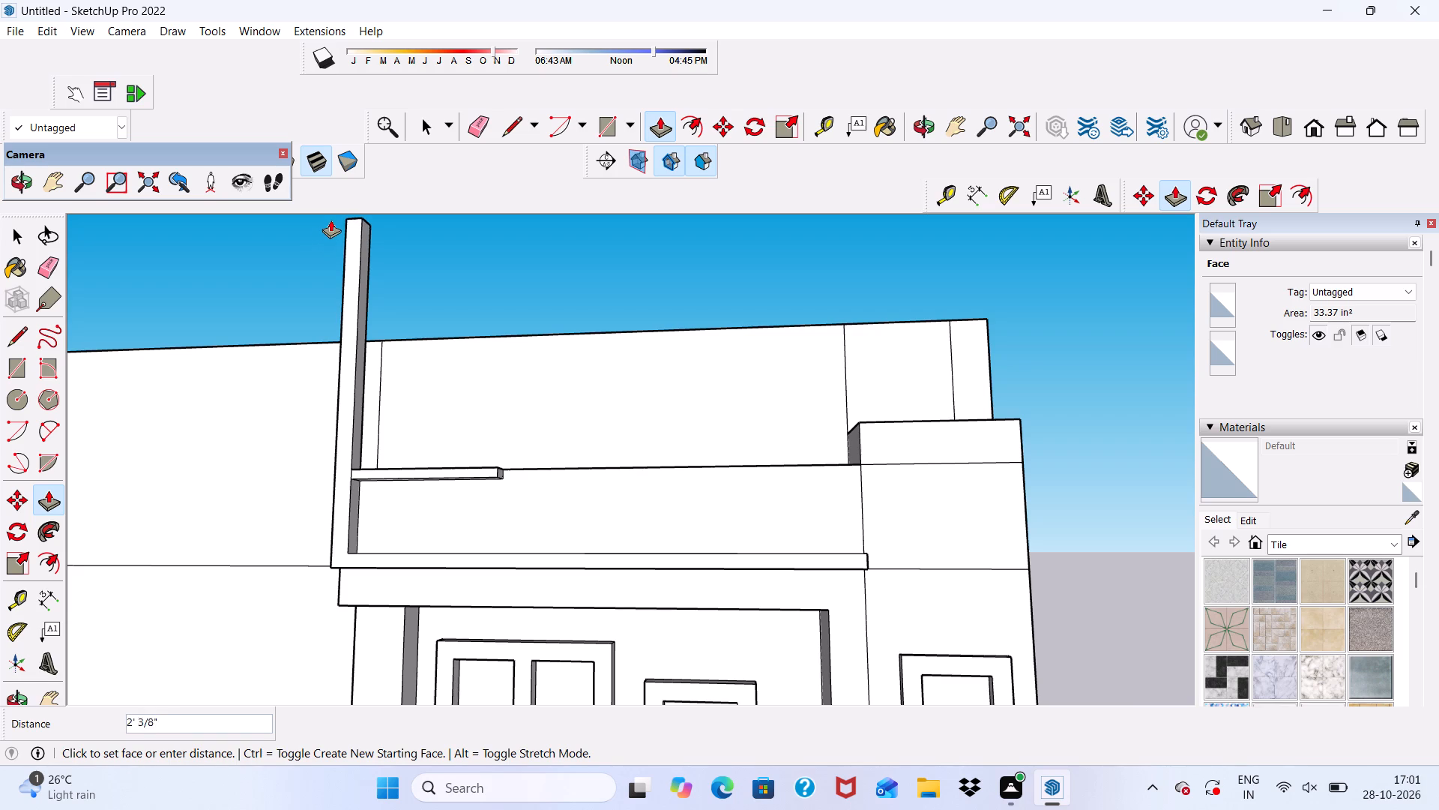
{"action": "key", "text": "5"}
{"action": "key", "text": "apostrophe"}
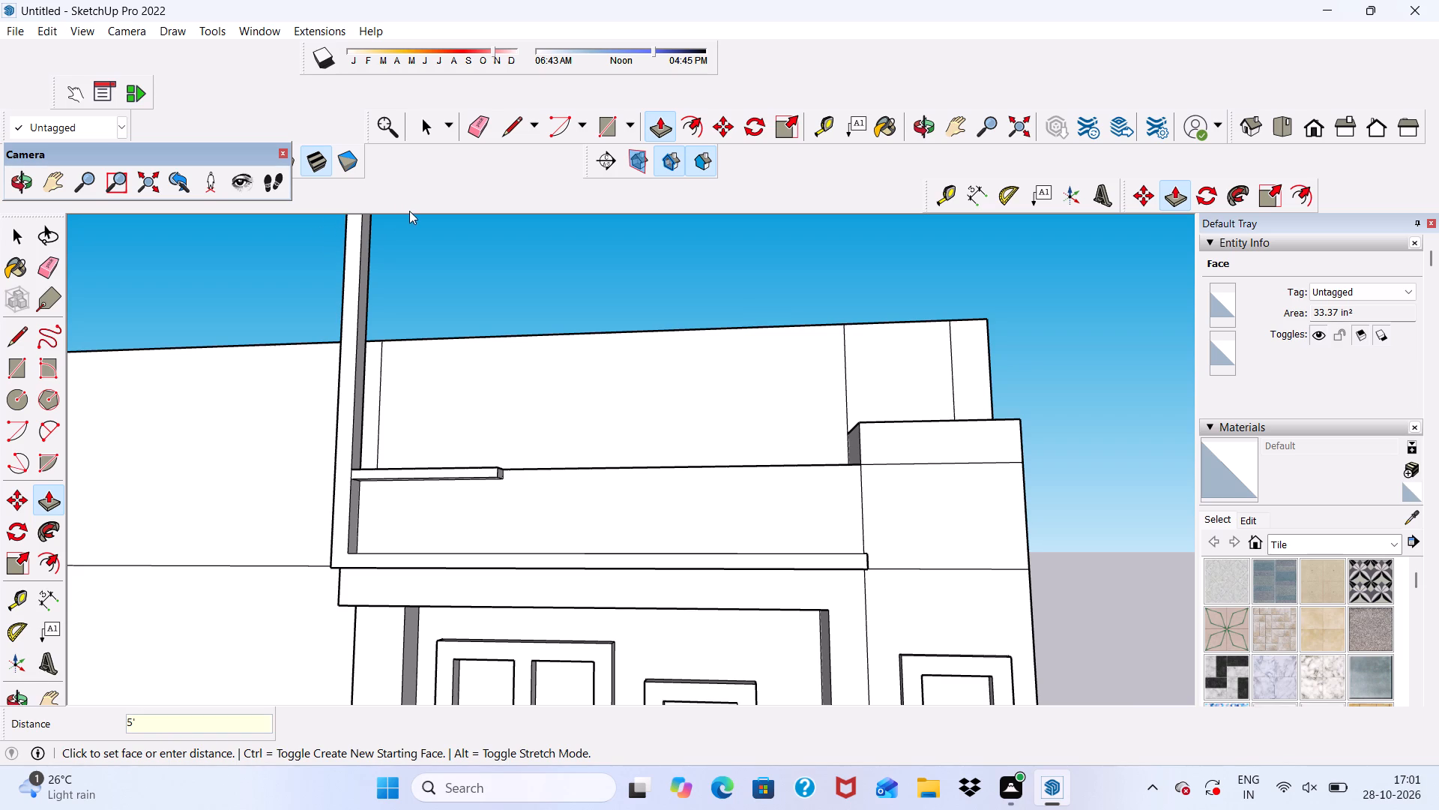
{"action": "key", "text": "Return"}
{"action": "scroll", "coordinate": [318, 469], "scroll_direction": "up", "scroll_amount": 1}
{"action": "scroll", "coordinate": [248, 647], "scroll_direction": "down", "scroll_amount": 8}
{"action": "middle_click_drag", "start_coordinate": [286, 508], "coordinate": [277, 542]}
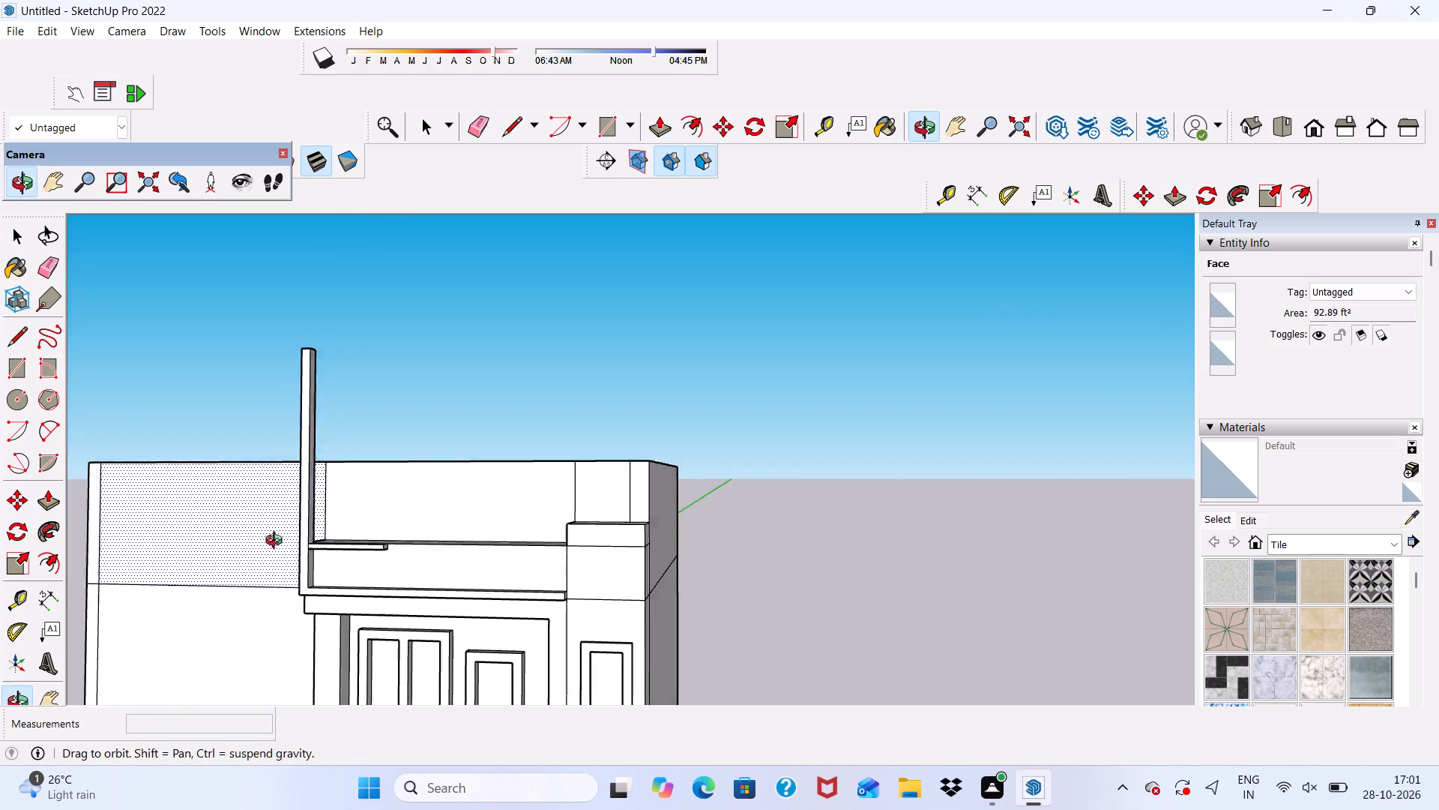
{"action": "middle_click_drag", "start_coordinate": [277, 542], "coordinate": [235, 577]}
{"action": "key", "text": "space"}
Draw a 2' by 5 9/16" rectangle on the ledge's open end, from the wall corner to the tall post.
{"action": "scroll", "coordinate": [186, 558], "scroll_direction": "down", "scroll_amount": 3}
{"action": "middle_click_drag", "start_coordinate": [312, 612], "coordinate": [315, 613]}
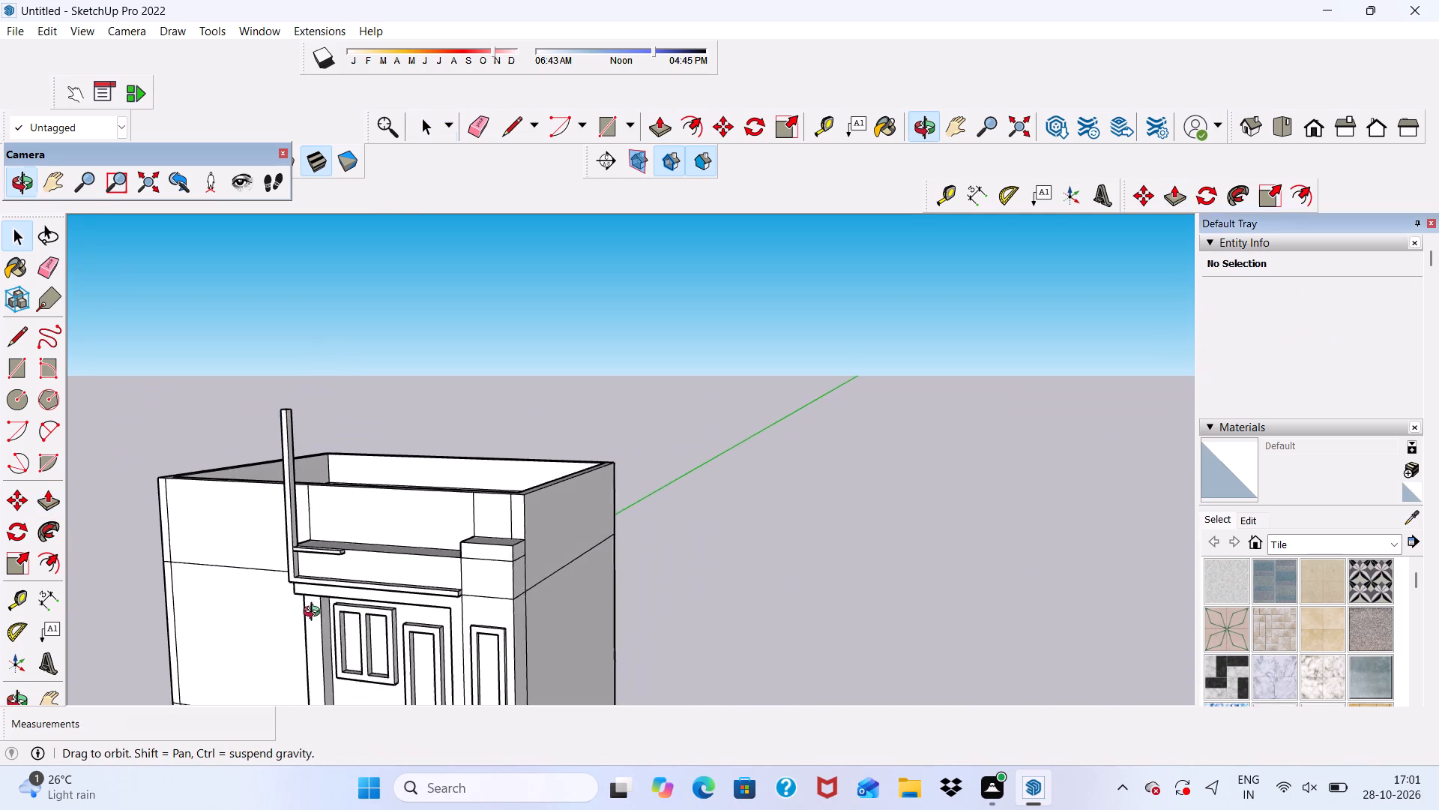
{"action": "middle_click_drag", "start_coordinate": [315, 613], "coordinate": [678, 624]}
{"action": "scroll", "coordinate": [498, 673], "scroll_direction": "up", "scroll_amount": 7}
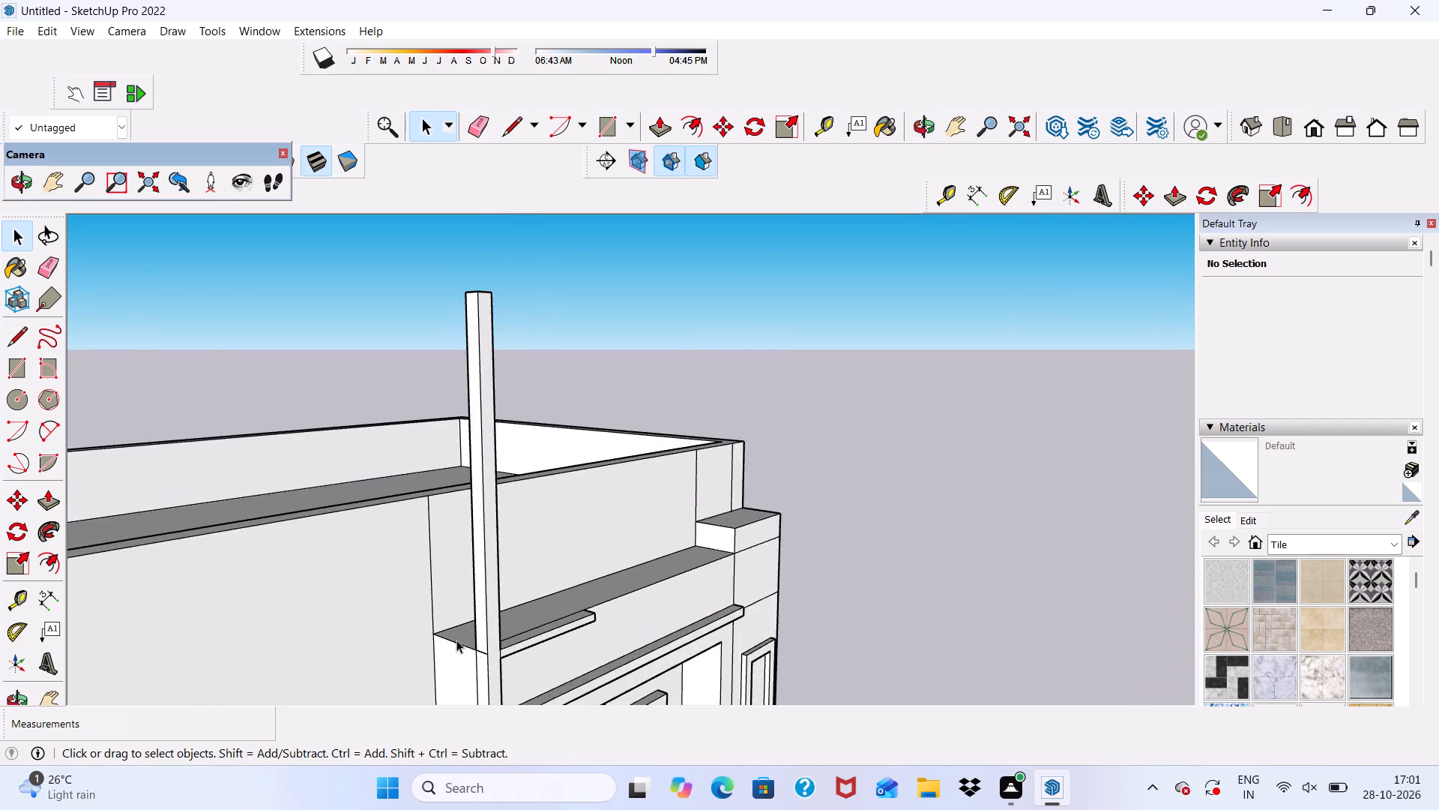
{"action": "scroll", "coordinate": [456, 640], "scroll_direction": "up", "scroll_amount": 4}
{"action": "left_click", "coordinate": [615, 124]}
{"action": "scroll", "coordinate": [524, 559], "scroll_direction": "up", "scroll_amount": 4}
{"action": "scroll", "coordinate": [430, 637], "scroll_direction": "up", "scroll_amount": 2}
{"action": "left_click", "coordinate": [364, 661]}
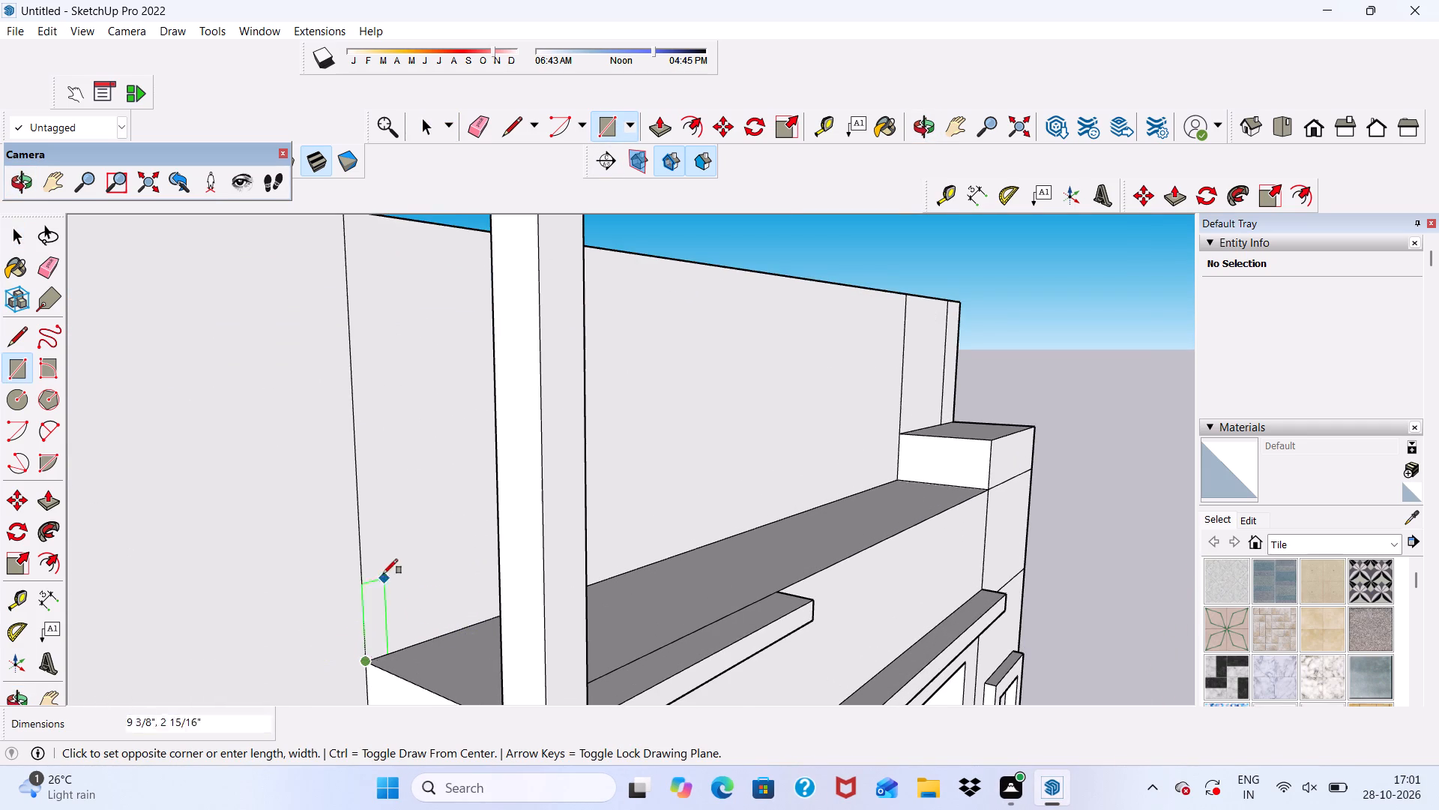
{"action": "scroll", "coordinate": [383, 574], "scroll_direction": "down", "scroll_amount": 5}
{"action": "scroll", "coordinate": [436, 601], "scroll_direction": "up", "scroll_amount": 3}
{"action": "middle_click_drag", "start_coordinate": [449, 634], "coordinate": [599, 609]}
{"action": "scroll", "coordinate": [468, 528], "scroll_direction": "up", "scroll_amount": 1}
{"action": "scroll", "coordinate": [408, 396], "scroll_direction": "down", "scroll_amount": 5}
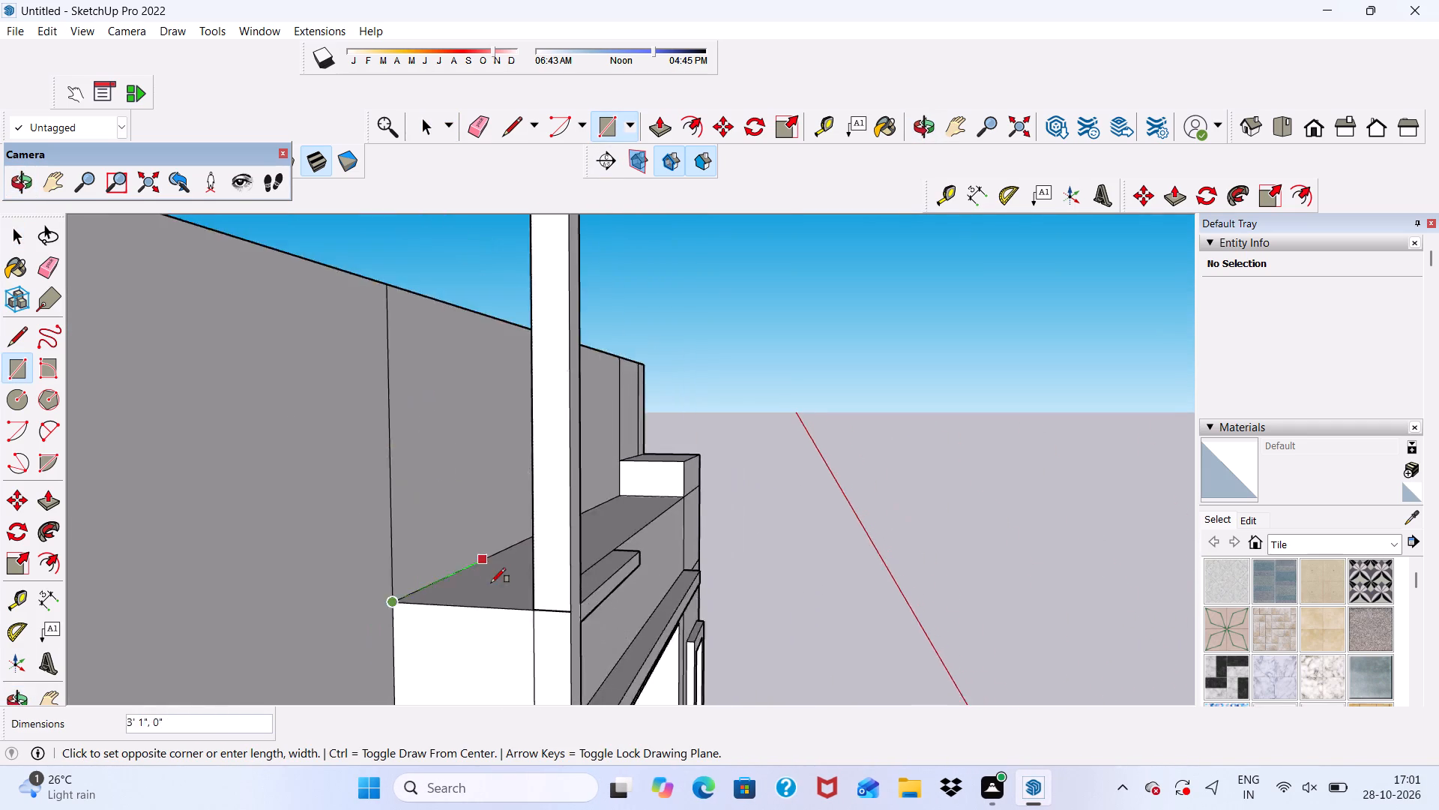
{"action": "scroll", "coordinate": [491, 583], "scroll_direction": "up", "scroll_amount": 5}
{"action": "scroll", "coordinate": [569, 604], "scroll_direction": "up", "scroll_amount": 1}
{"action": "scroll", "coordinate": [564, 604], "scroll_direction": "down", "scroll_amount": 1}
{"action": "middle_click_drag", "start_coordinate": [564, 604], "coordinate": [645, 647]}
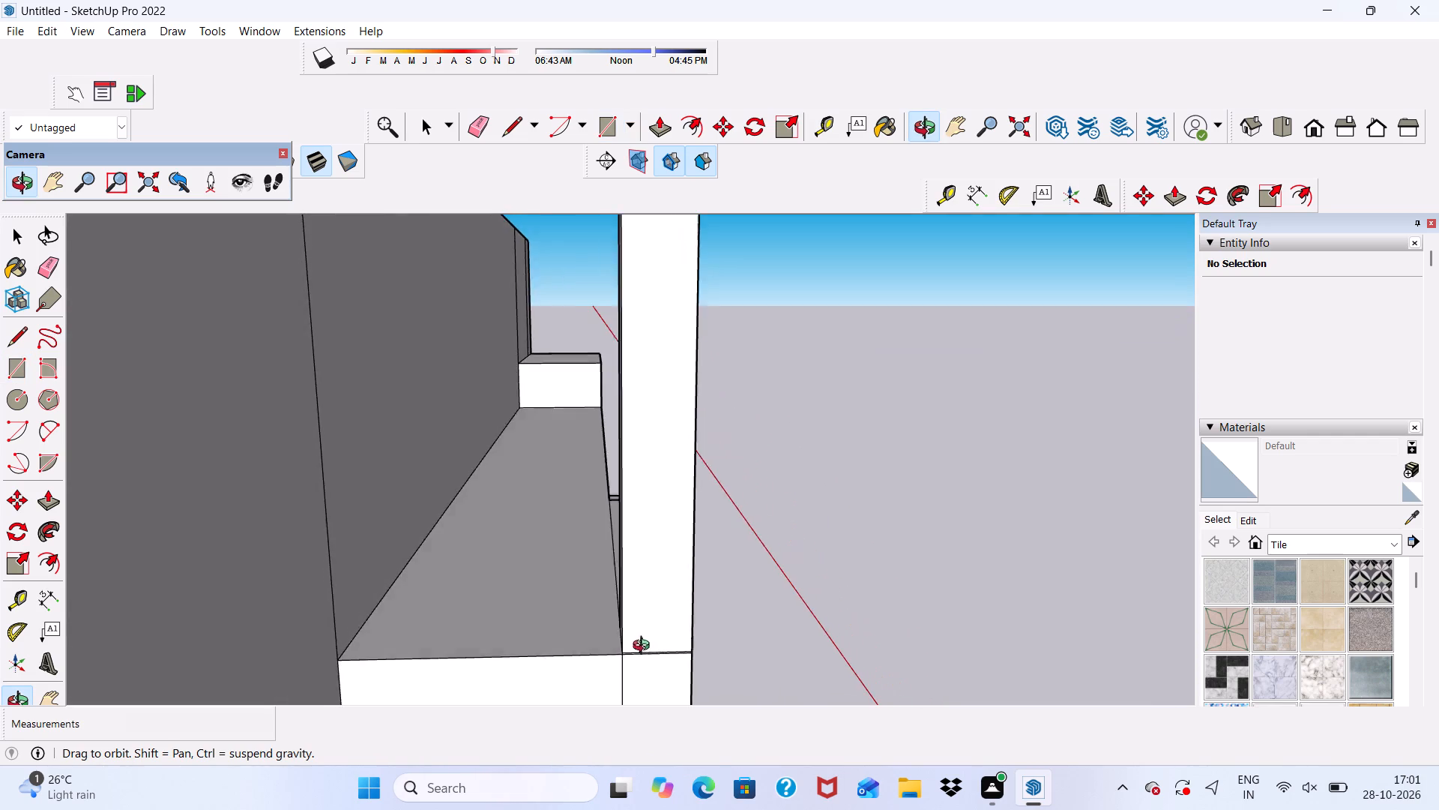
{"action": "middle_click_drag", "start_coordinate": [645, 647], "coordinate": [646, 648]}
{"action": "scroll", "coordinate": [594, 652], "scroll_direction": "up", "scroll_amount": 5}
{"action": "scroll", "coordinate": [639, 599], "scroll_direction": "up", "scroll_amount": 9}
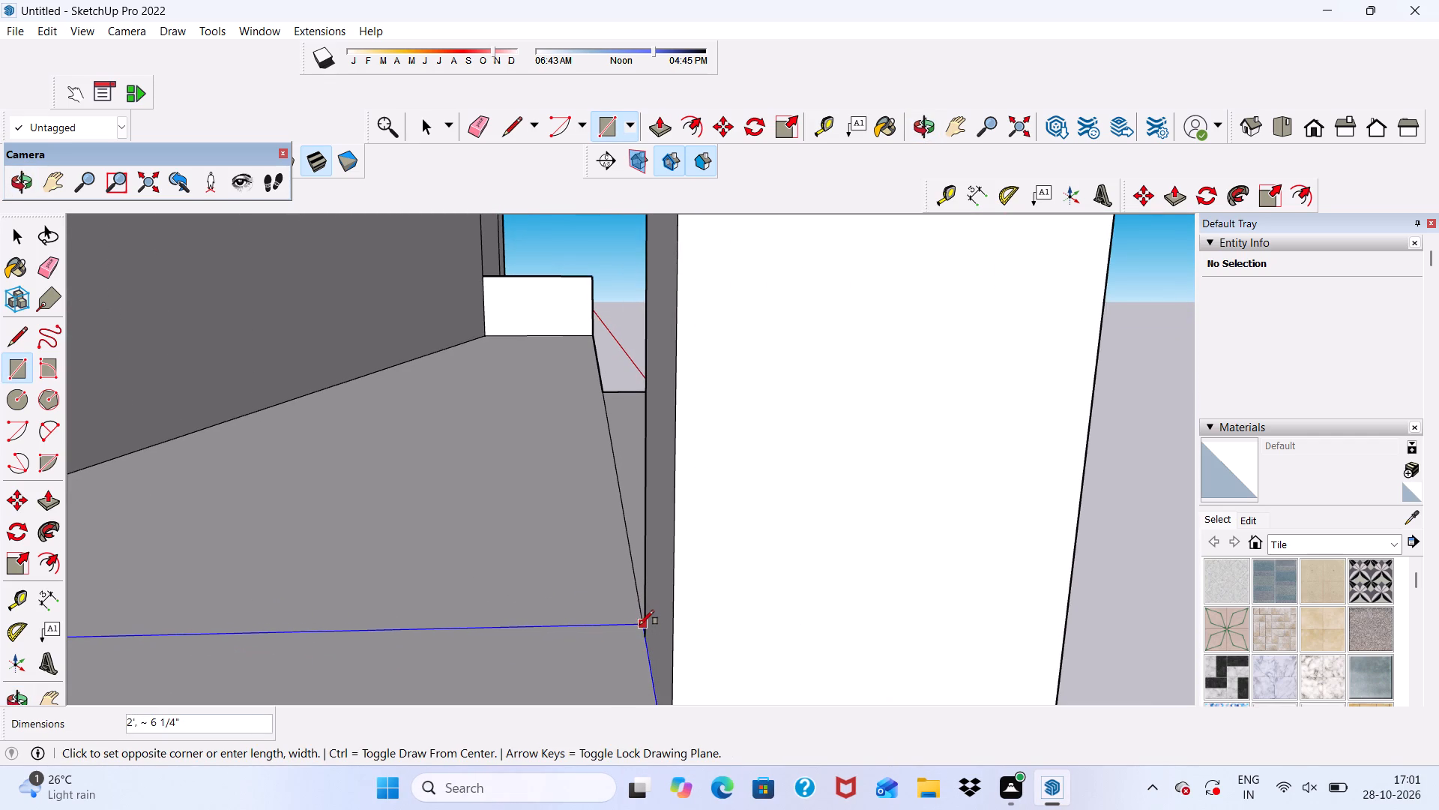
{"action": "left_click", "coordinate": [642, 629]}
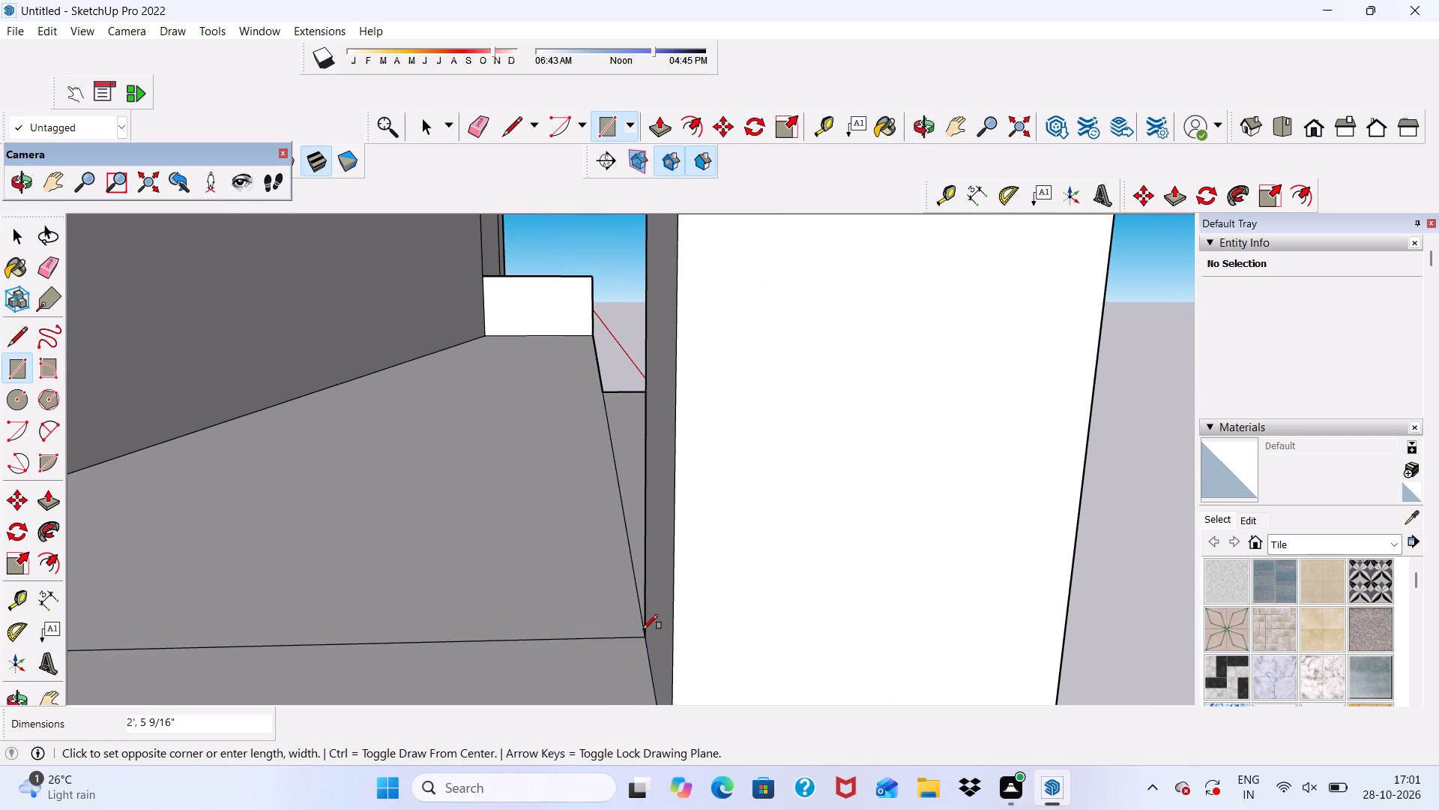
Push/Pull the small ledge rectangle beside the tall post up to the parapet top, about 4' 2 15/16".
{"action": "scroll", "coordinate": [598, 607], "scroll_direction": "down", "scroll_amount": 6}
{"action": "middle_click_drag", "start_coordinate": [597, 610], "coordinate": [0, 667]}
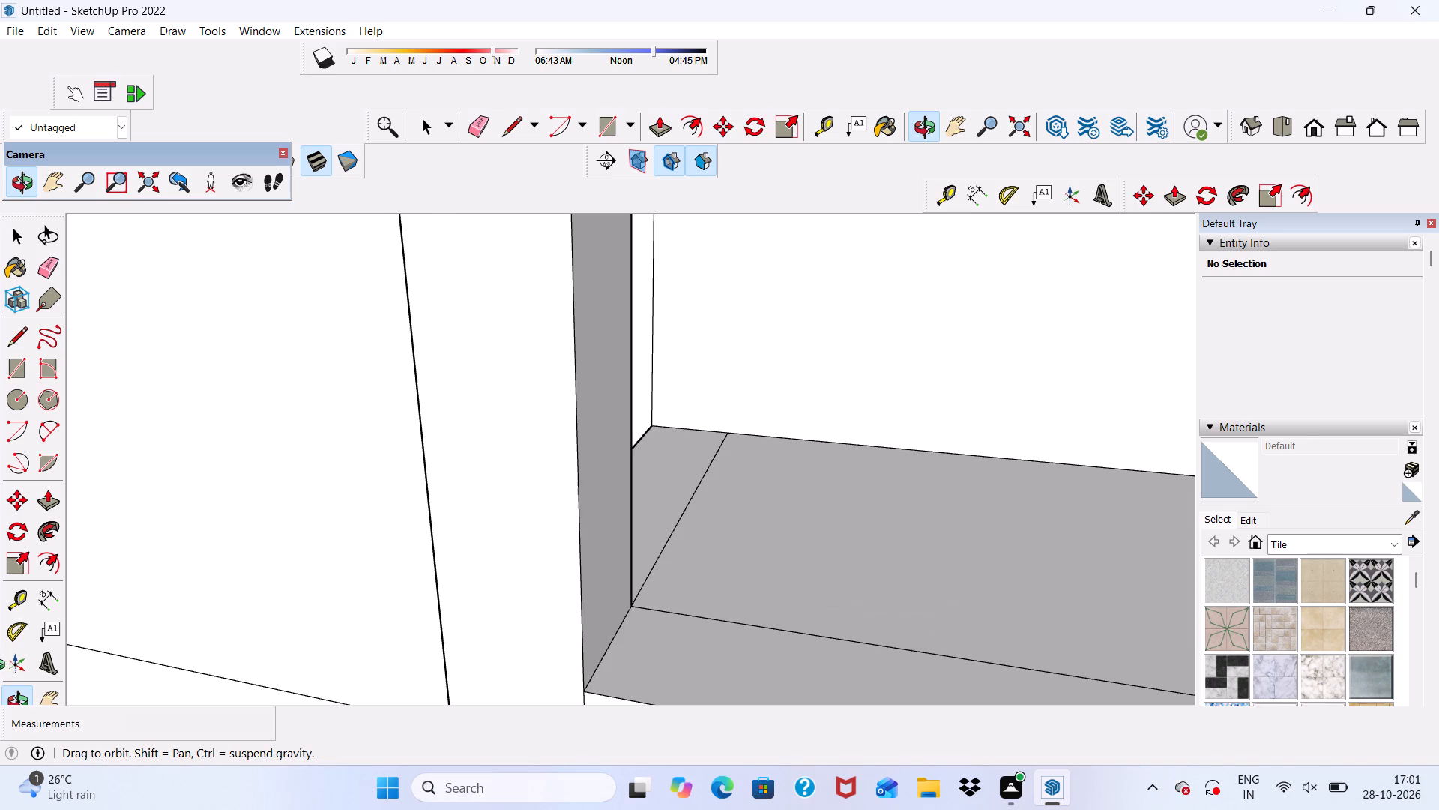
{"action": "middle_click_drag", "start_coordinate": [0, 667], "coordinate": [0, 667]}
{"action": "left_click", "coordinate": [660, 122]}
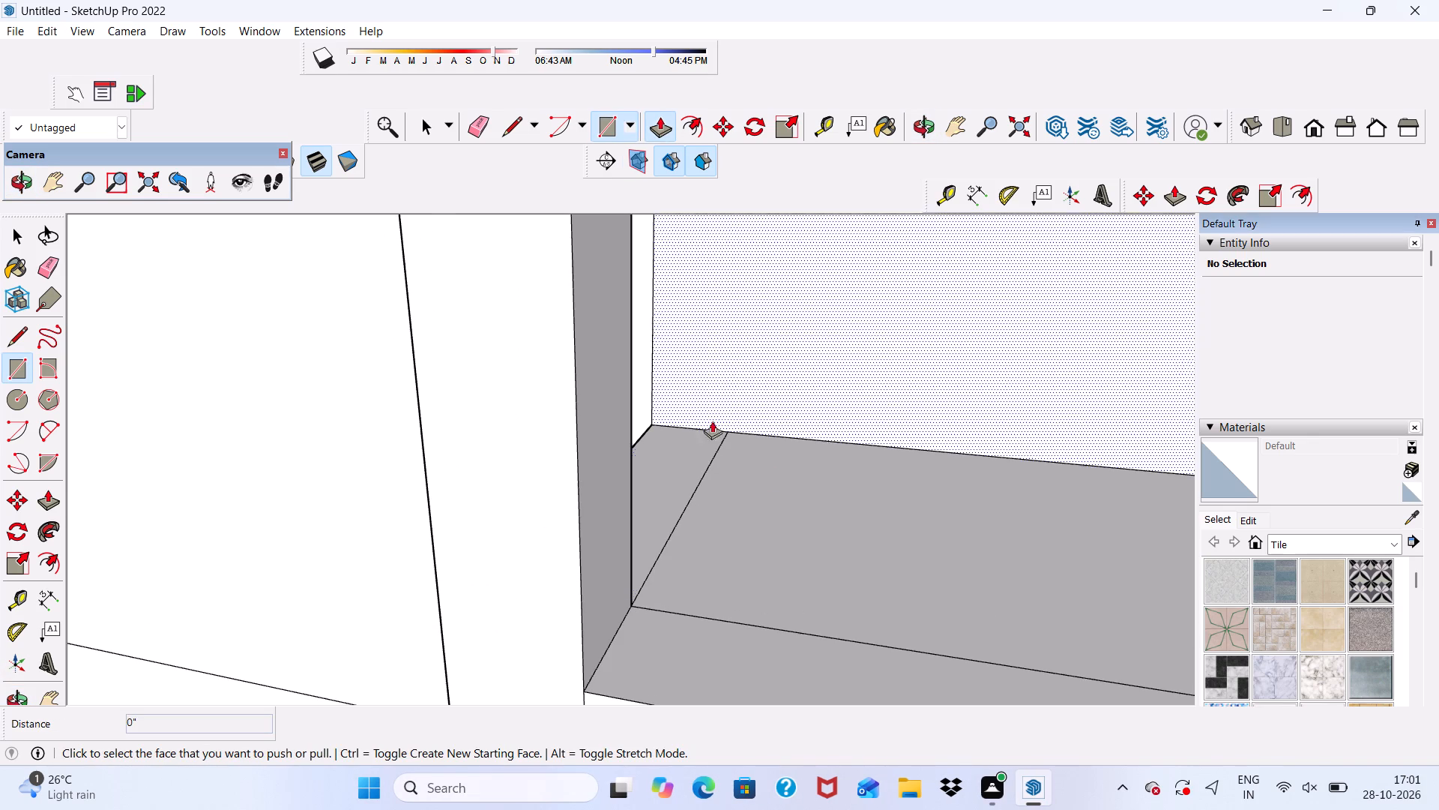
{"action": "left_click", "coordinate": [669, 475]}
{"action": "scroll", "coordinate": [654, 317], "scroll_direction": "down", "scroll_amount": 5}
{"action": "scroll", "coordinate": [654, 163], "scroll_direction": "down", "scroll_amount": 5}
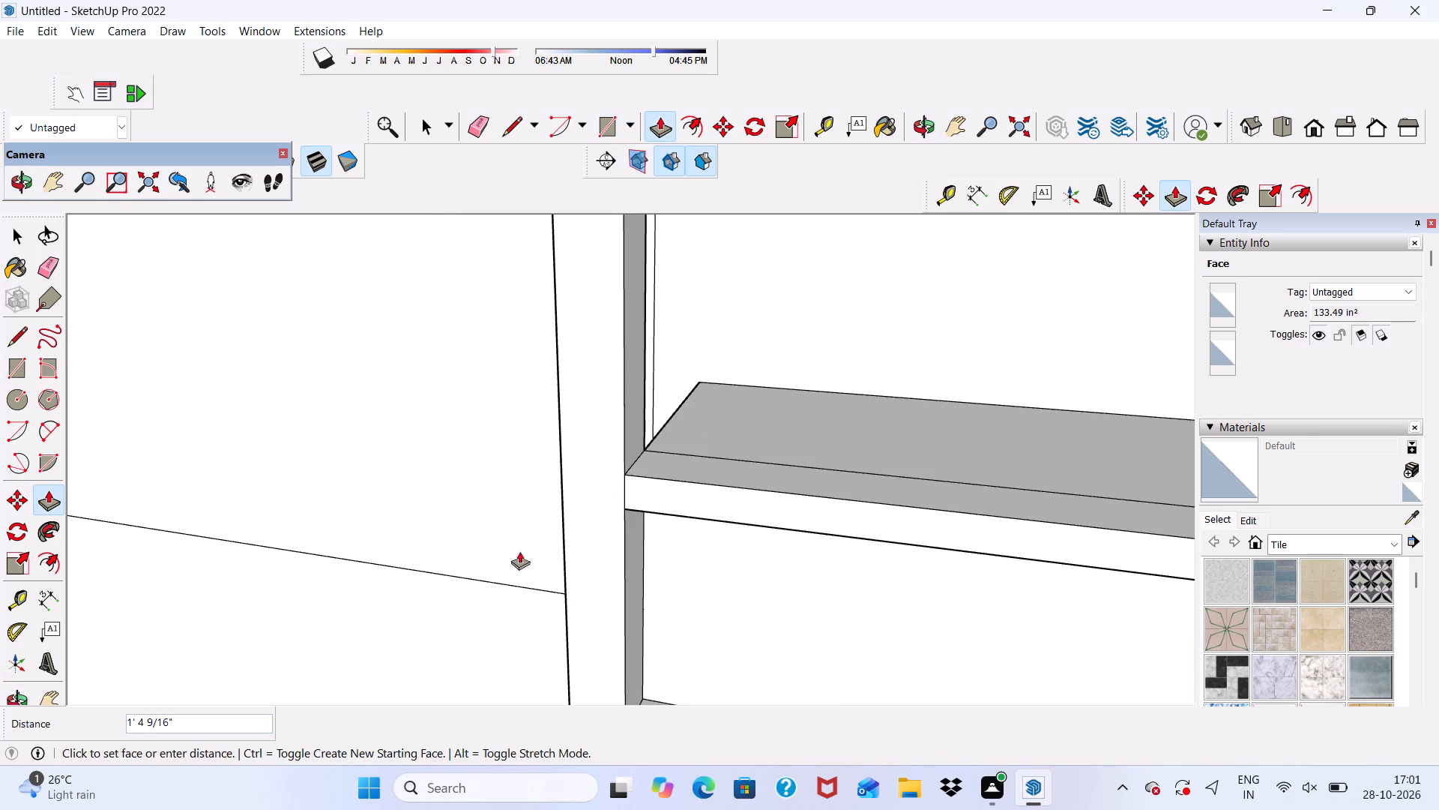
{"action": "scroll", "coordinate": [526, 565], "scroll_direction": "down", "scroll_amount": 13}
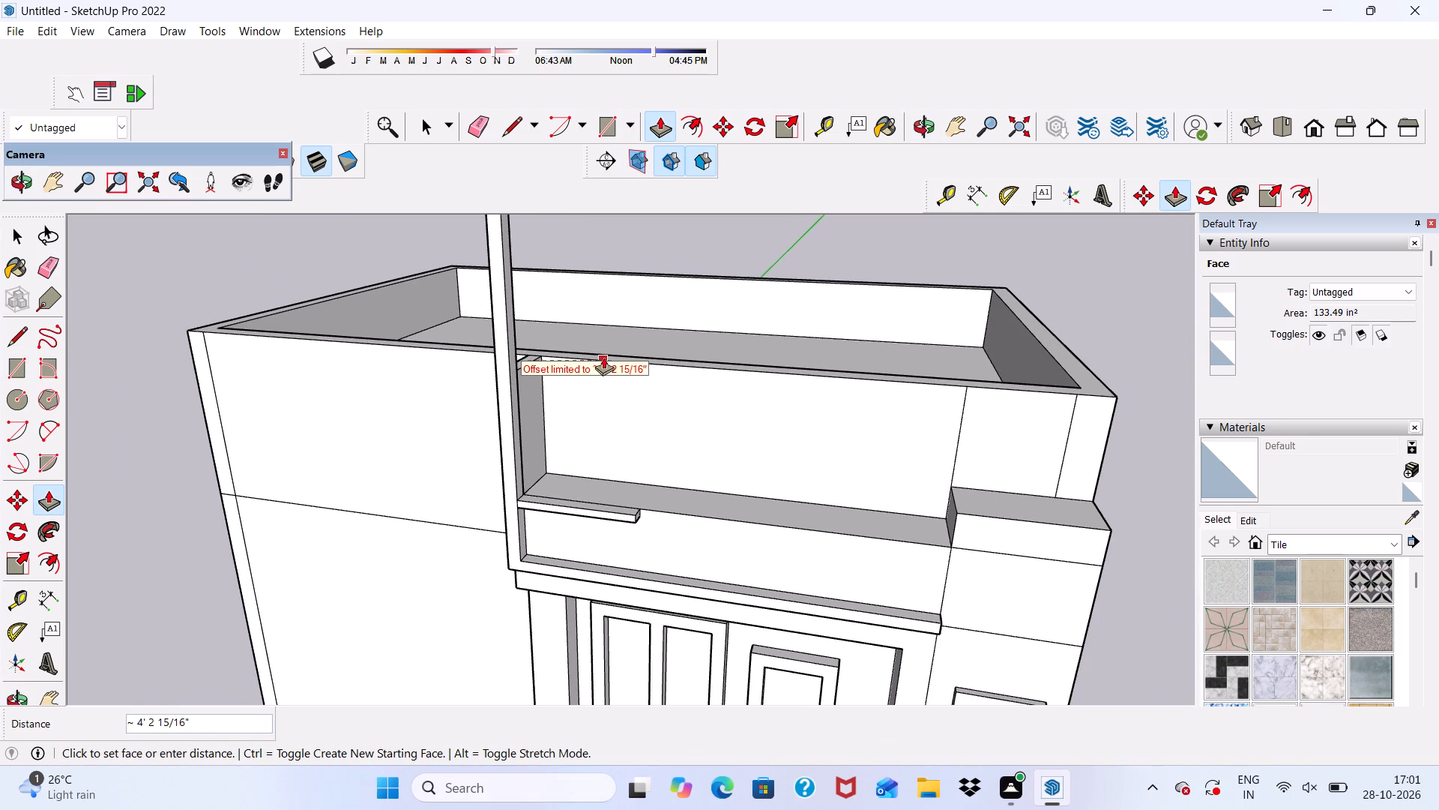
{"action": "left_click", "coordinate": [603, 352]}
Push/Pull the narrow parapet face above the corner block forward by 2', flush with the block's front.
{"action": "scroll", "coordinate": [589, 376], "scroll_direction": "down", "scroll_amount": 2}
{"action": "middle_click_drag", "start_coordinate": [589, 412], "coordinate": [671, 340]}
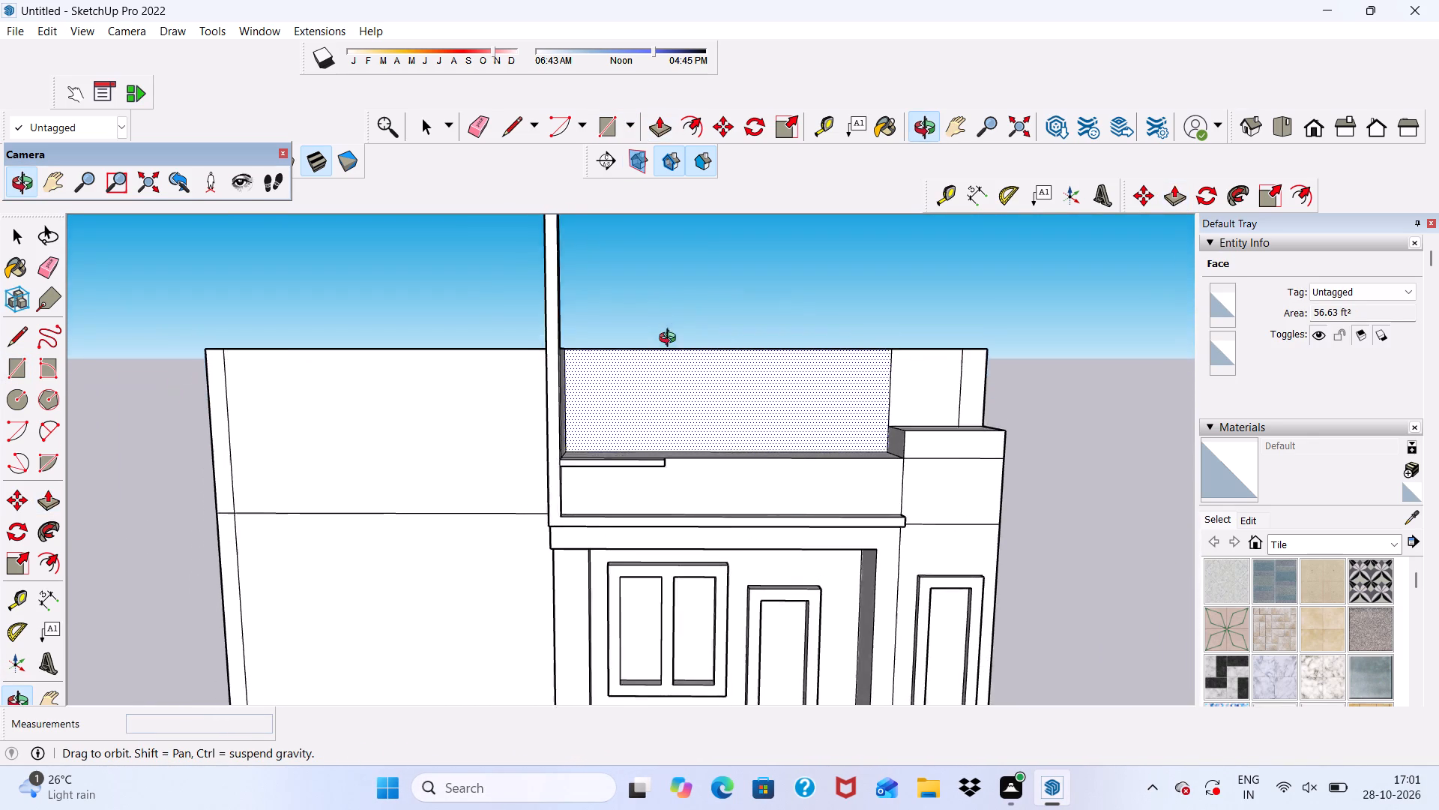
{"action": "middle_click_drag", "start_coordinate": [671, 340], "coordinate": [525, 384]}
{"action": "scroll", "coordinate": [668, 517], "scroll_direction": "down", "scroll_amount": 3}
{"action": "middle_click_drag", "start_coordinate": [693, 549], "coordinate": [611, 622]}
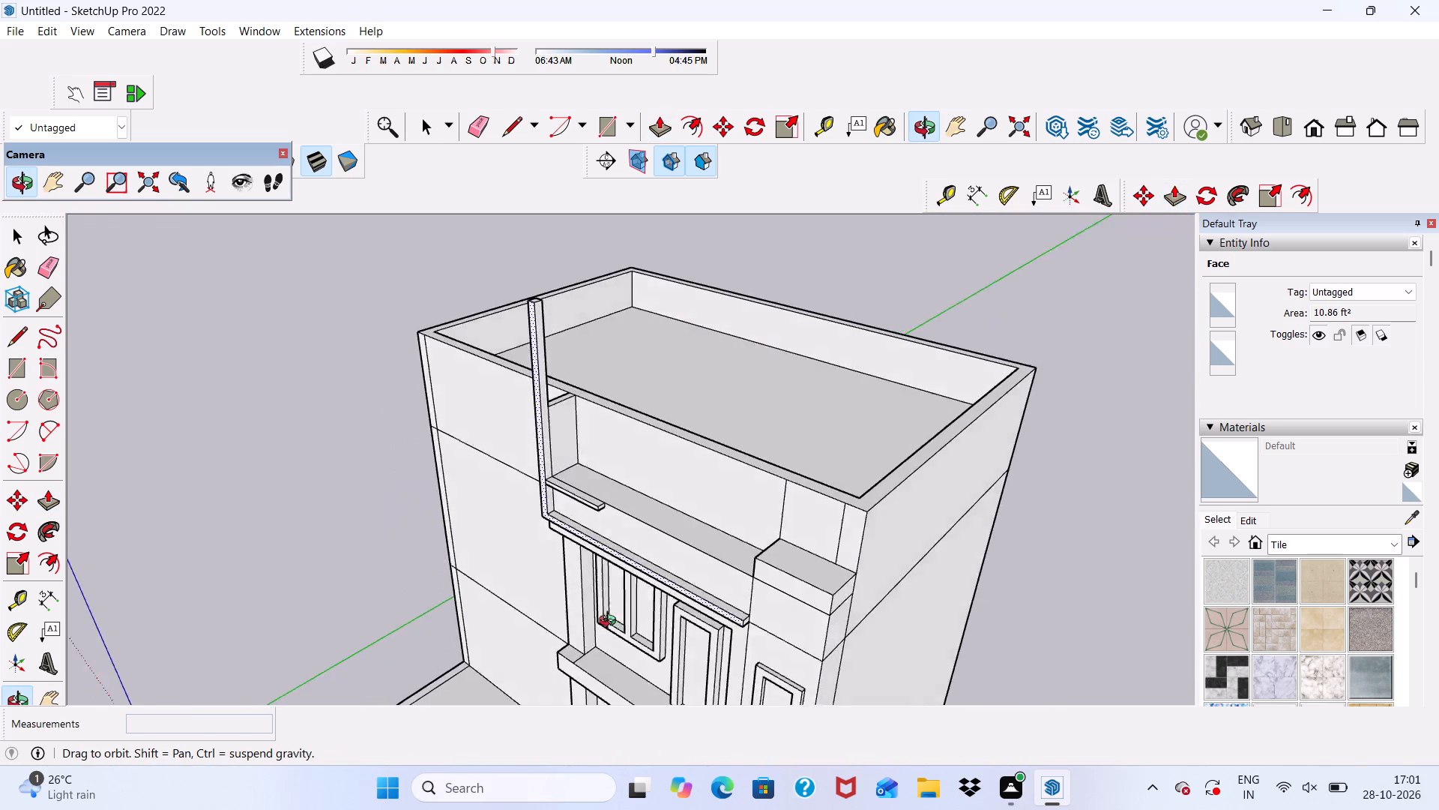
{"action": "middle_click_drag", "start_coordinate": [611, 622], "coordinate": [870, 532]}
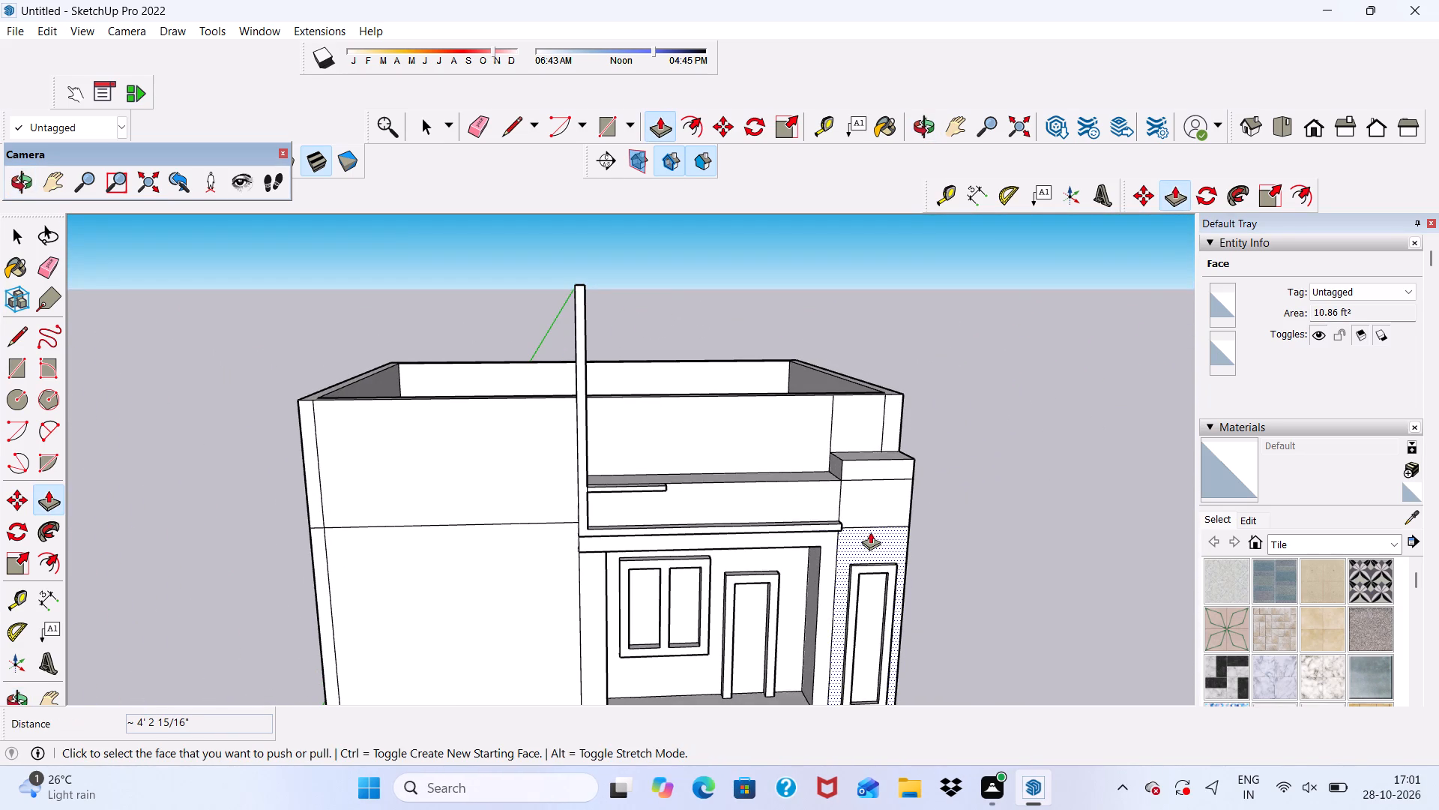
{"action": "middle_click_drag", "start_coordinate": [725, 556], "coordinate": [860, 514]}
{"action": "scroll", "coordinate": [812, 437], "scroll_direction": "up", "scroll_amount": 2}
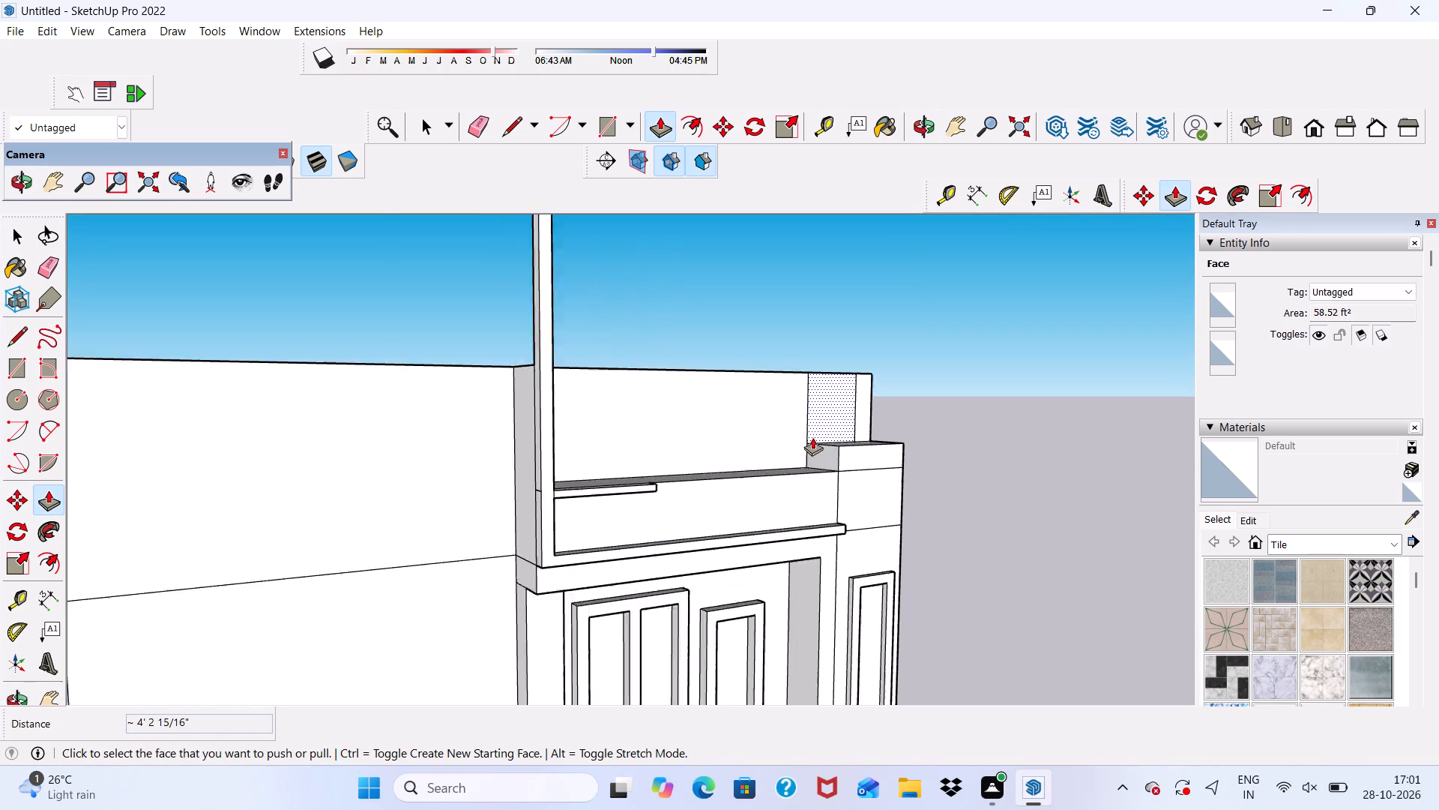
{"action": "scroll", "coordinate": [812, 437], "scroll_direction": "up", "scroll_amount": 3}
{"action": "left_click", "coordinate": [617, 128]}
{"action": "scroll", "coordinate": [522, 263], "scroll_direction": "down", "scroll_amount": 5}
{"action": "middle_click_drag", "start_coordinate": [587, 408], "coordinate": [535, 558]}
{"action": "scroll", "coordinate": [848, 391], "scroll_direction": "up", "scroll_amount": 6}
{"action": "scroll", "coordinate": [710, 374], "scroll_direction": "up", "scroll_amount": 3}
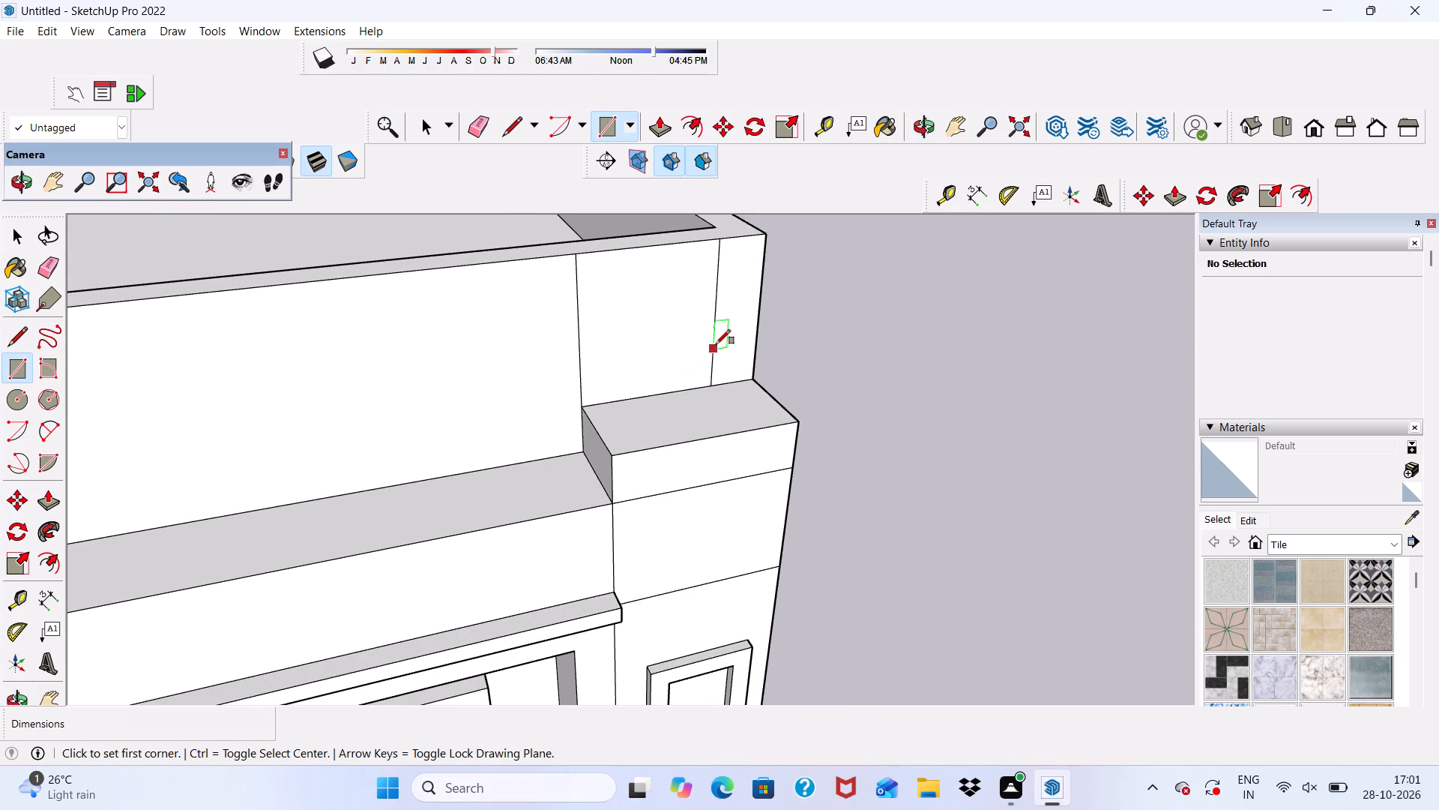
{"action": "key", "text": "space"}
{"action": "left_click", "coordinate": [728, 322]}
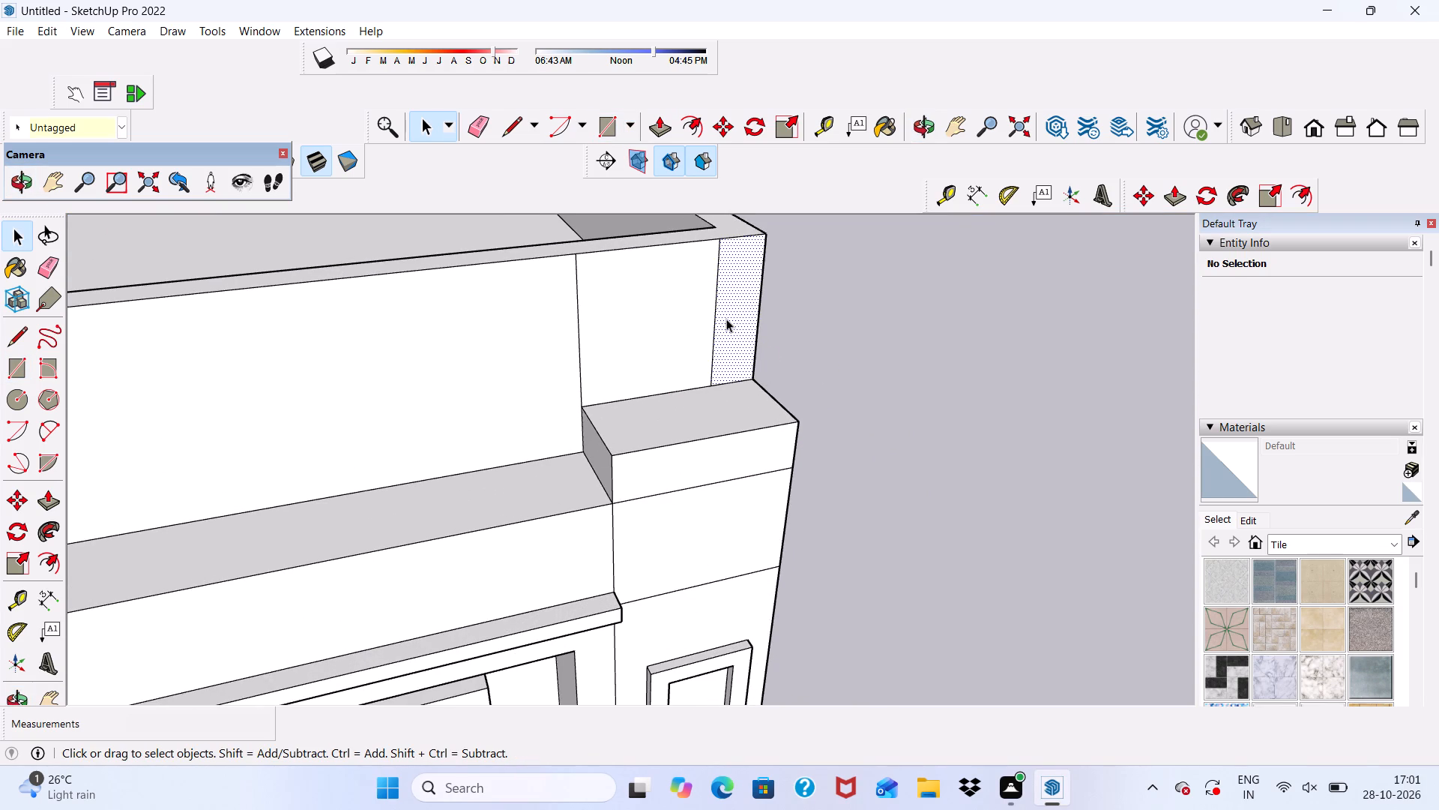
{"action": "left_click", "coordinate": [657, 130]}
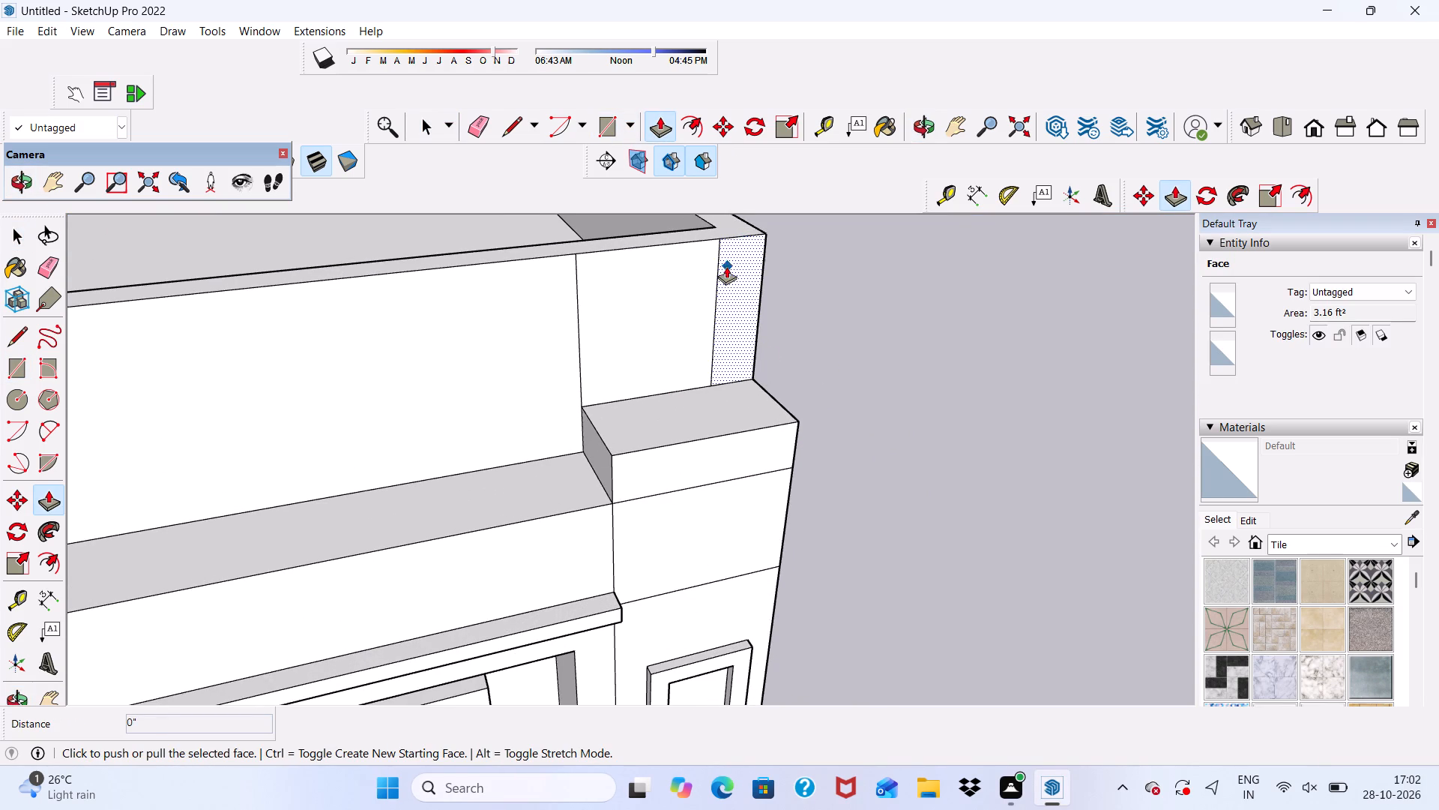
{"action": "left_click", "coordinate": [728, 263]}
{"action": "left_click", "coordinate": [721, 436]}
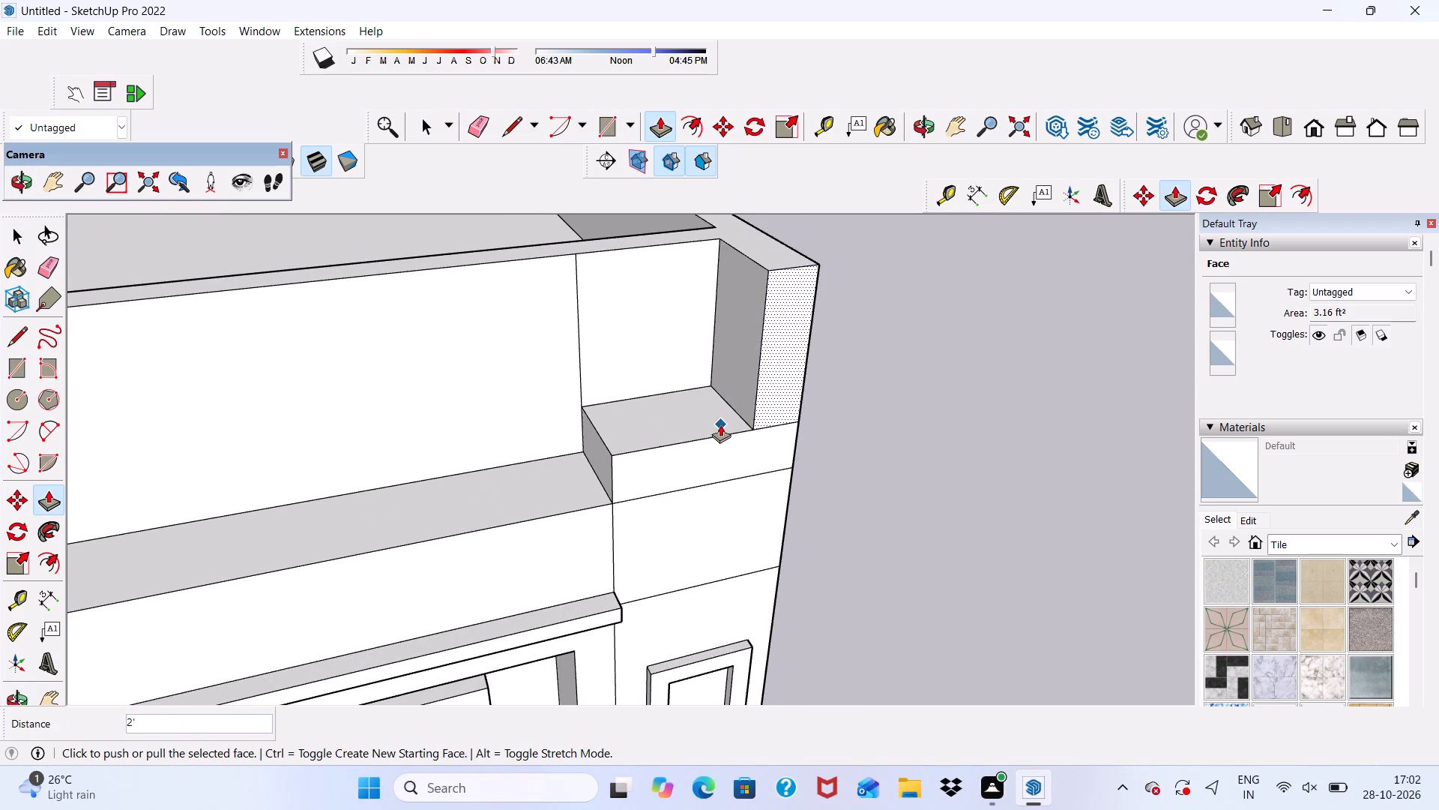
Inspect the whole building in the standard front view, from the side and from above.
{"action": "scroll", "coordinate": [719, 428], "scroll_direction": "down", "scroll_amount": 3}
{"action": "middle_click_drag", "start_coordinate": [734, 437], "coordinate": [690, 229]}
{"action": "scroll", "coordinate": [655, 303], "scroll_direction": "down", "scroll_amount": 8}
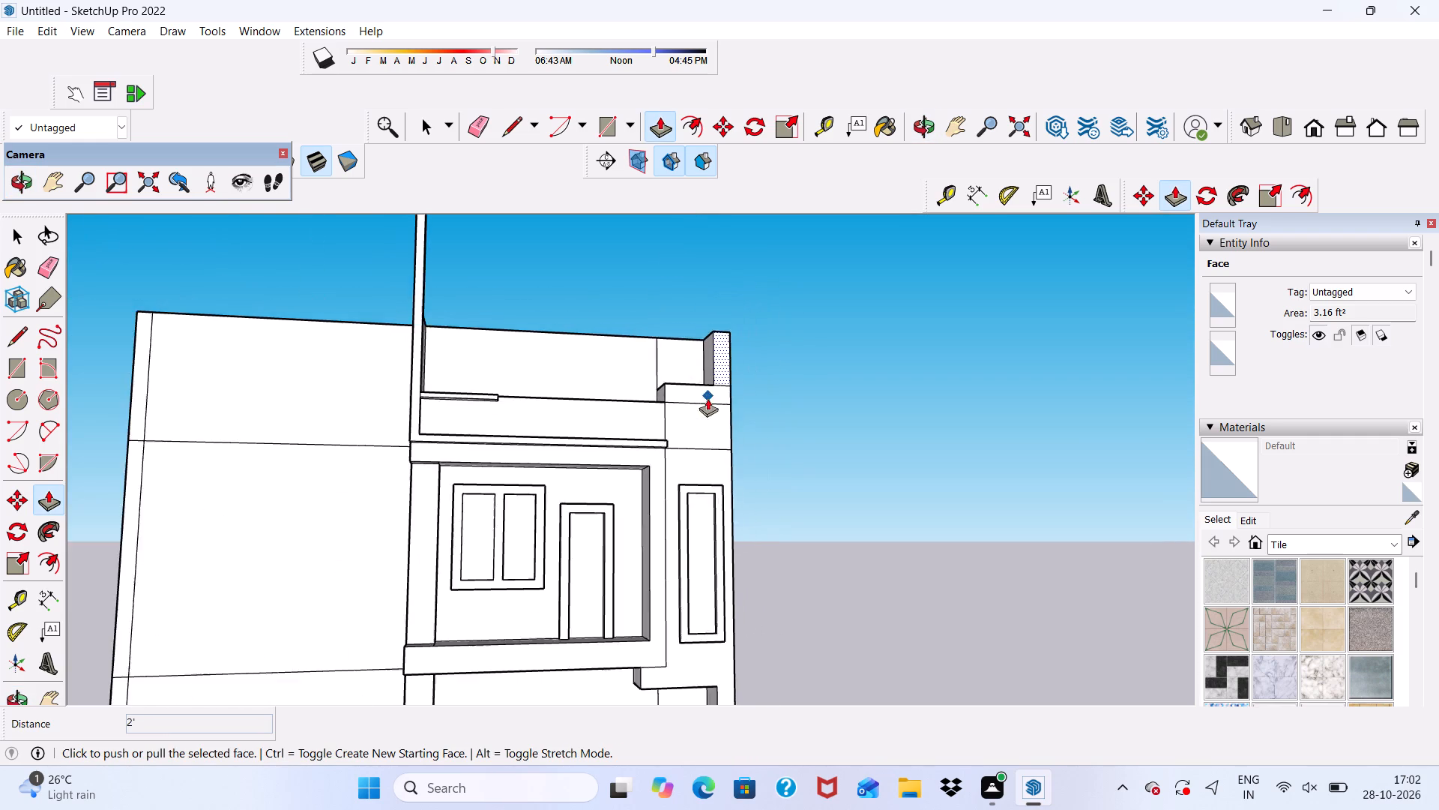
{"action": "scroll", "coordinate": [708, 398], "scroll_direction": "down", "scroll_amount": 4}
{"action": "middle_click_drag", "start_coordinate": [680, 444], "coordinate": [519, 470]}
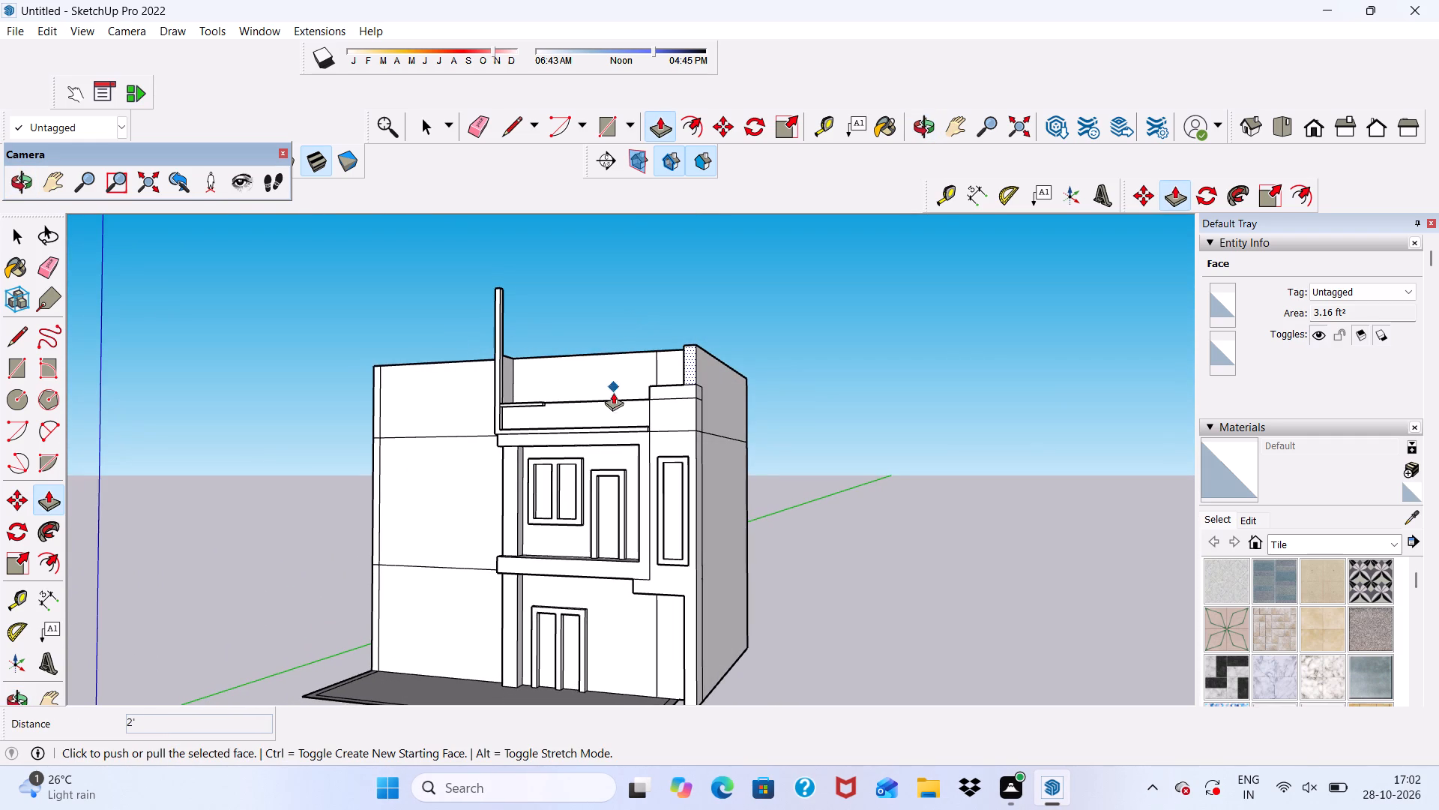
{"action": "scroll", "coordinate": [633, 405], "scroll_direction": "up", "scroll_amount": 4}
{"action": "middle_click_drag", "start_coordinate": [637, 417], "coordinate": [670, 378]}
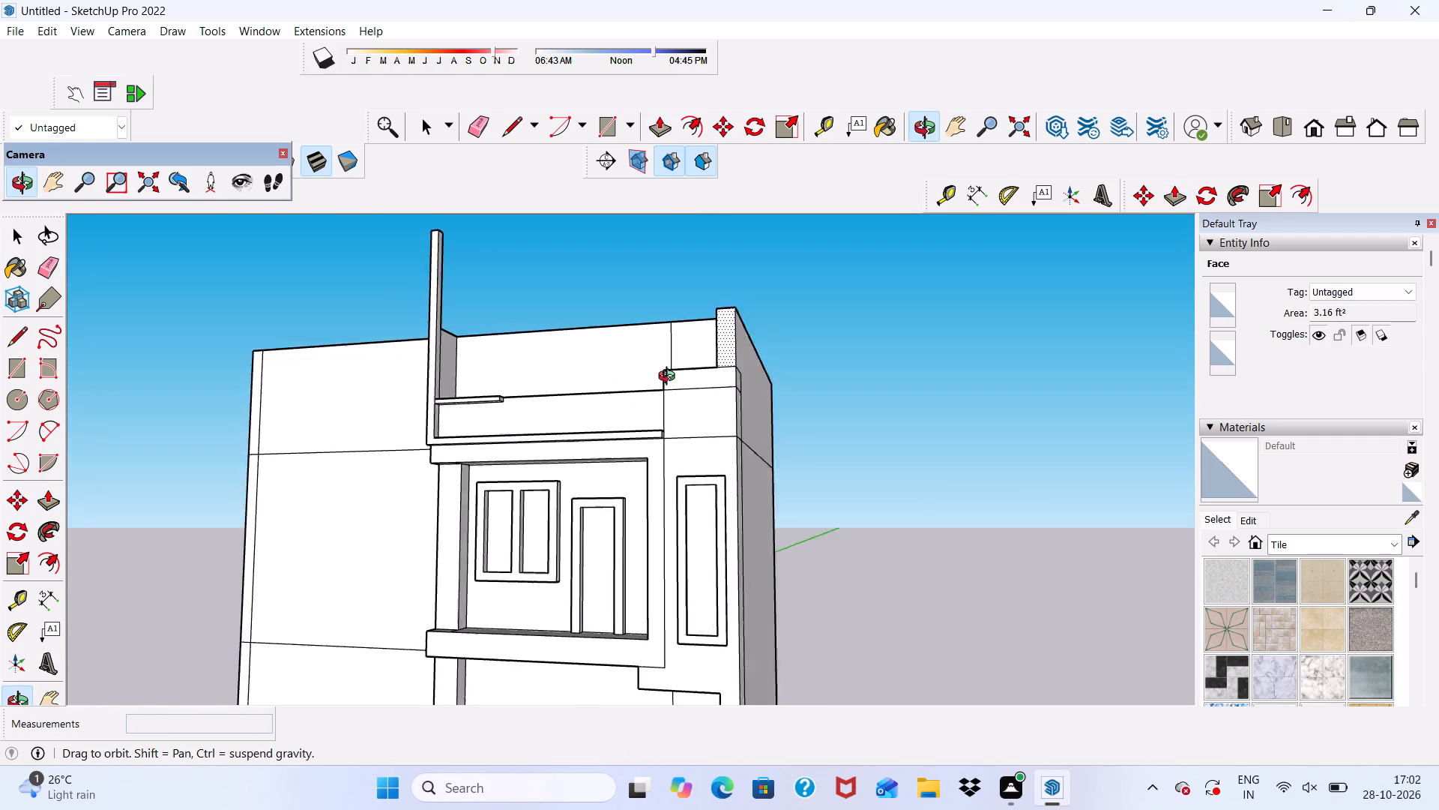
{"action": "middle_click_drag", "start_coordinate": [670, 378], "coordinate": [705, 412]}
{"action": "left_click_drag", "start_coordinate": [1307, 123], "coordinate": [1303, 130]}
{"action": "scroll", "coordinate": [1019, 344], "scroll_direction": "down", "scroll_amount": 5}
{"action": "scroll", "coordinate": [452, 420], "scroll_direction": "down", "scroll_amount": 1}
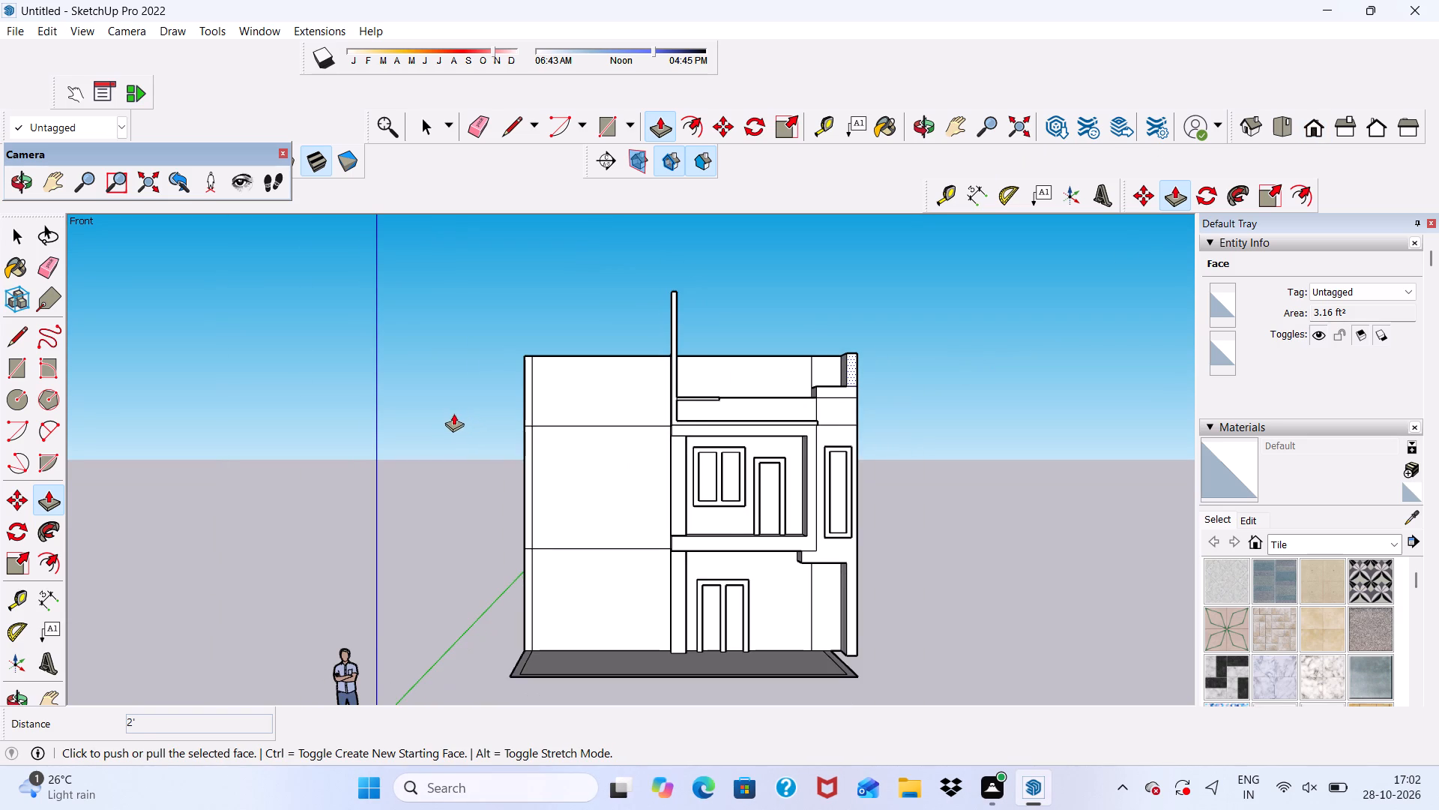
{"action": "scroll", "coordinate": [480, 434], "scroll_direction": "down", "scroll_amount": 1}
{"action": "middle_click_drag", "start_coordinate": [651, 487], "coordinate": [293, 568]}
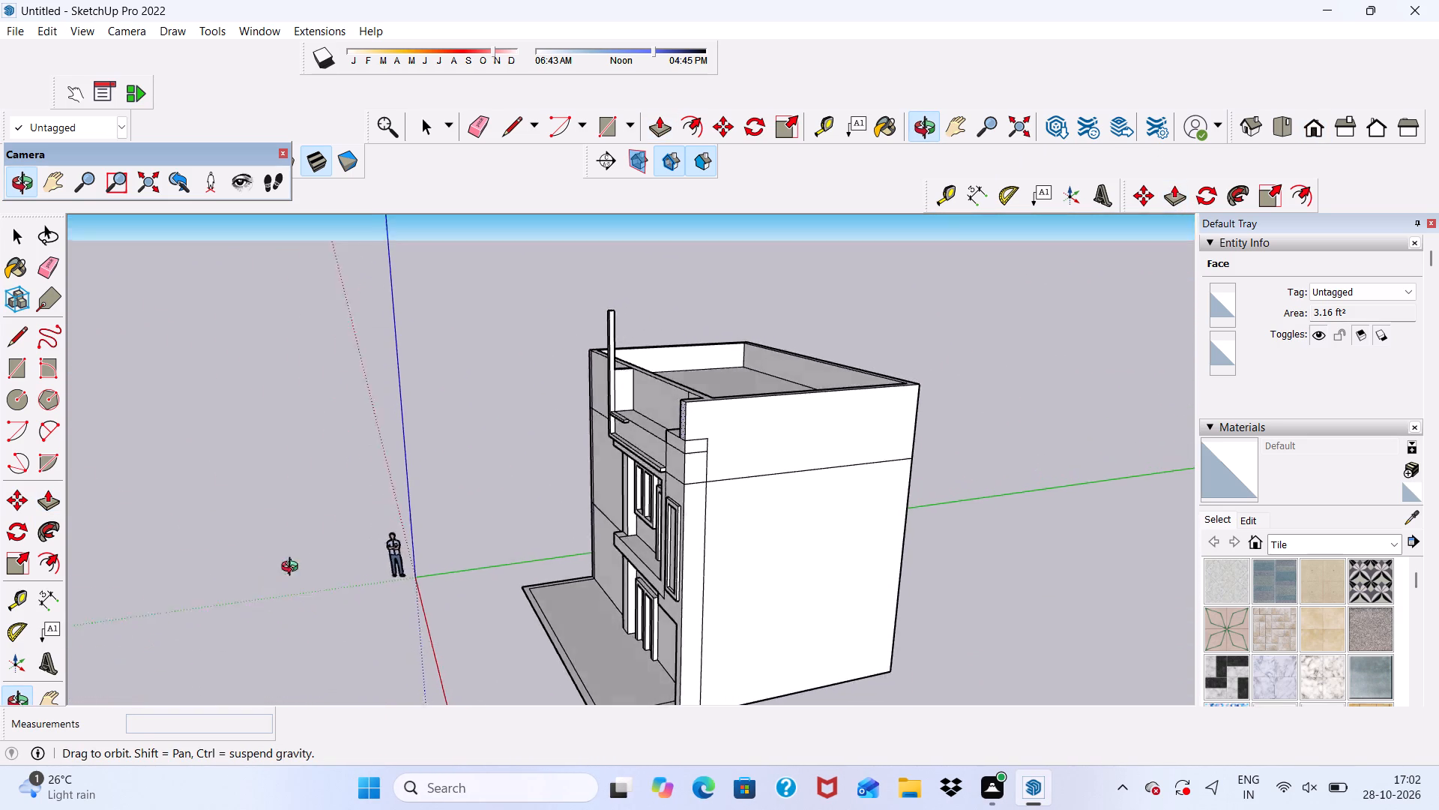
{"action": "middle_click_drag", "start_coordinate": [293, 568], "coordinate": [453, 568]}
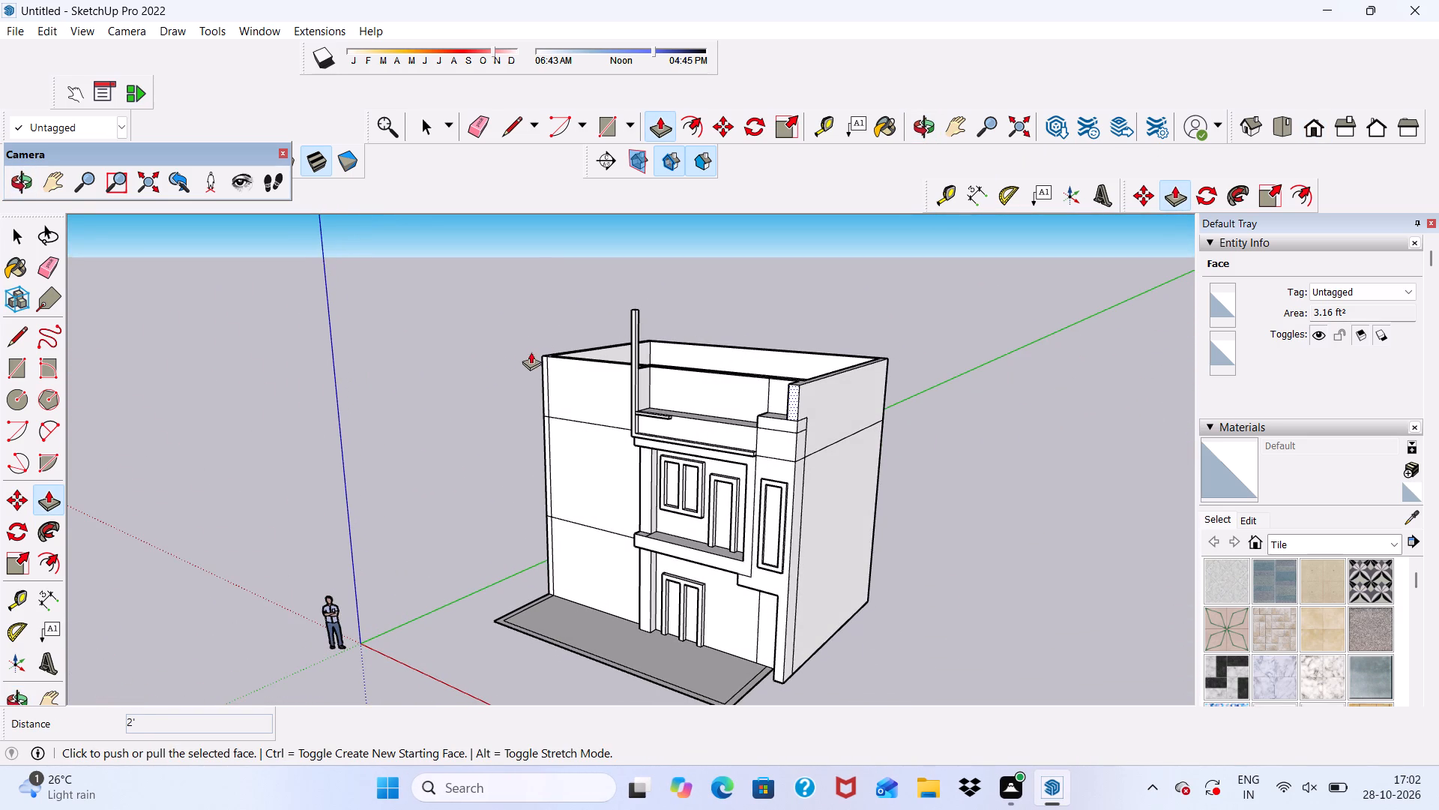
{"action": "middle_click_drag", "start_coordinate": [647, 449], "coordinate": [643, 632]}
{"action": "scroll", "coordinate": [669, 481], "scroll_direction": "up", "scroll_amount": 2}
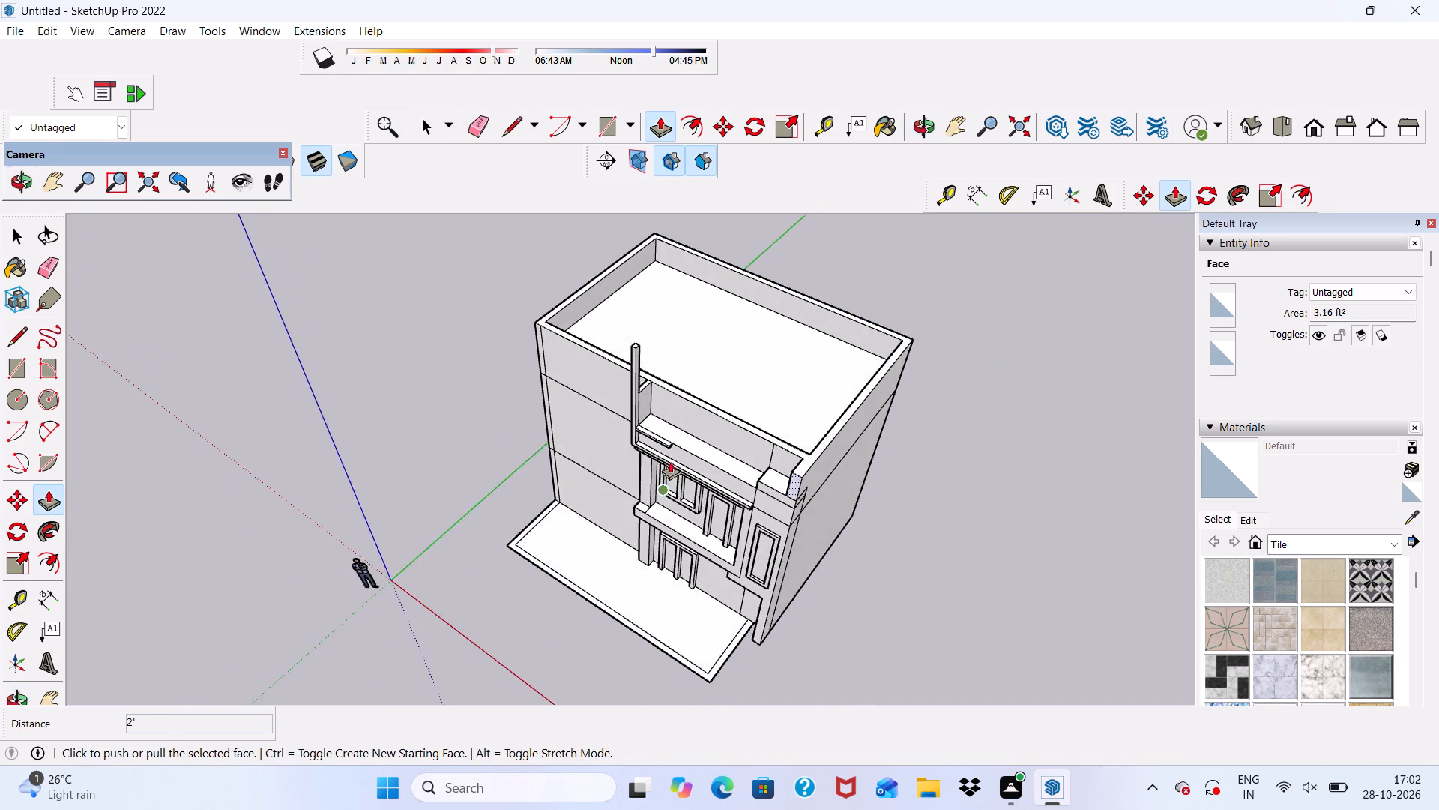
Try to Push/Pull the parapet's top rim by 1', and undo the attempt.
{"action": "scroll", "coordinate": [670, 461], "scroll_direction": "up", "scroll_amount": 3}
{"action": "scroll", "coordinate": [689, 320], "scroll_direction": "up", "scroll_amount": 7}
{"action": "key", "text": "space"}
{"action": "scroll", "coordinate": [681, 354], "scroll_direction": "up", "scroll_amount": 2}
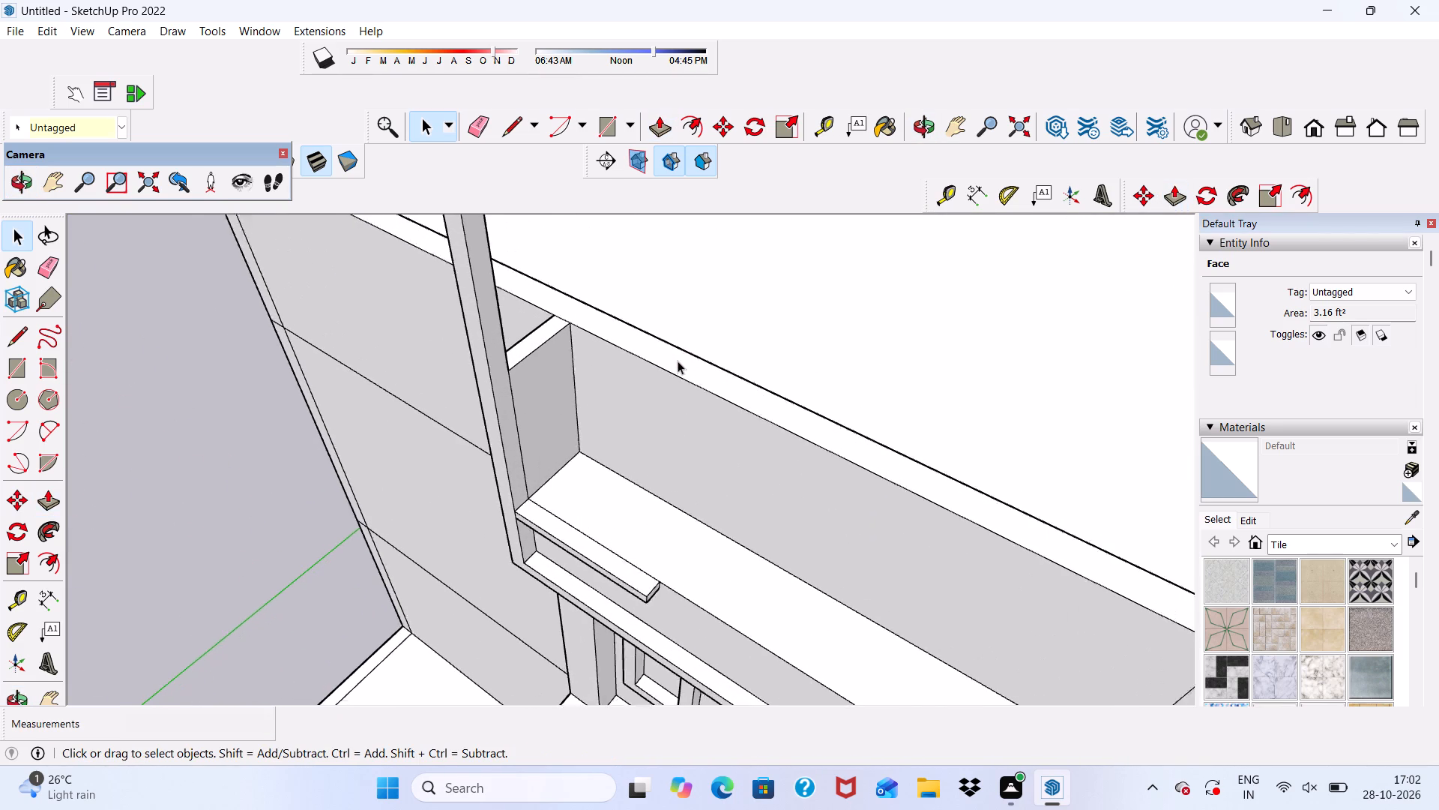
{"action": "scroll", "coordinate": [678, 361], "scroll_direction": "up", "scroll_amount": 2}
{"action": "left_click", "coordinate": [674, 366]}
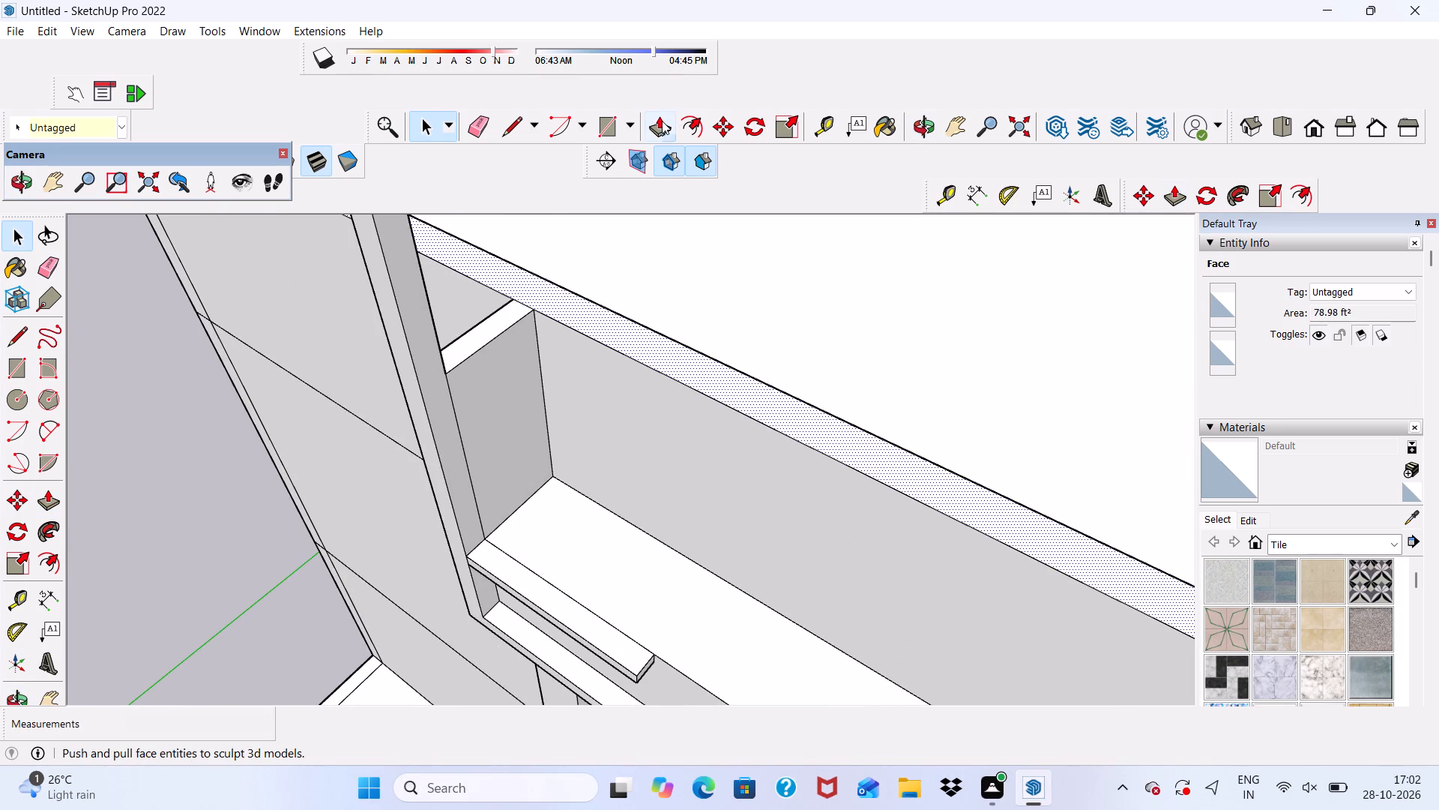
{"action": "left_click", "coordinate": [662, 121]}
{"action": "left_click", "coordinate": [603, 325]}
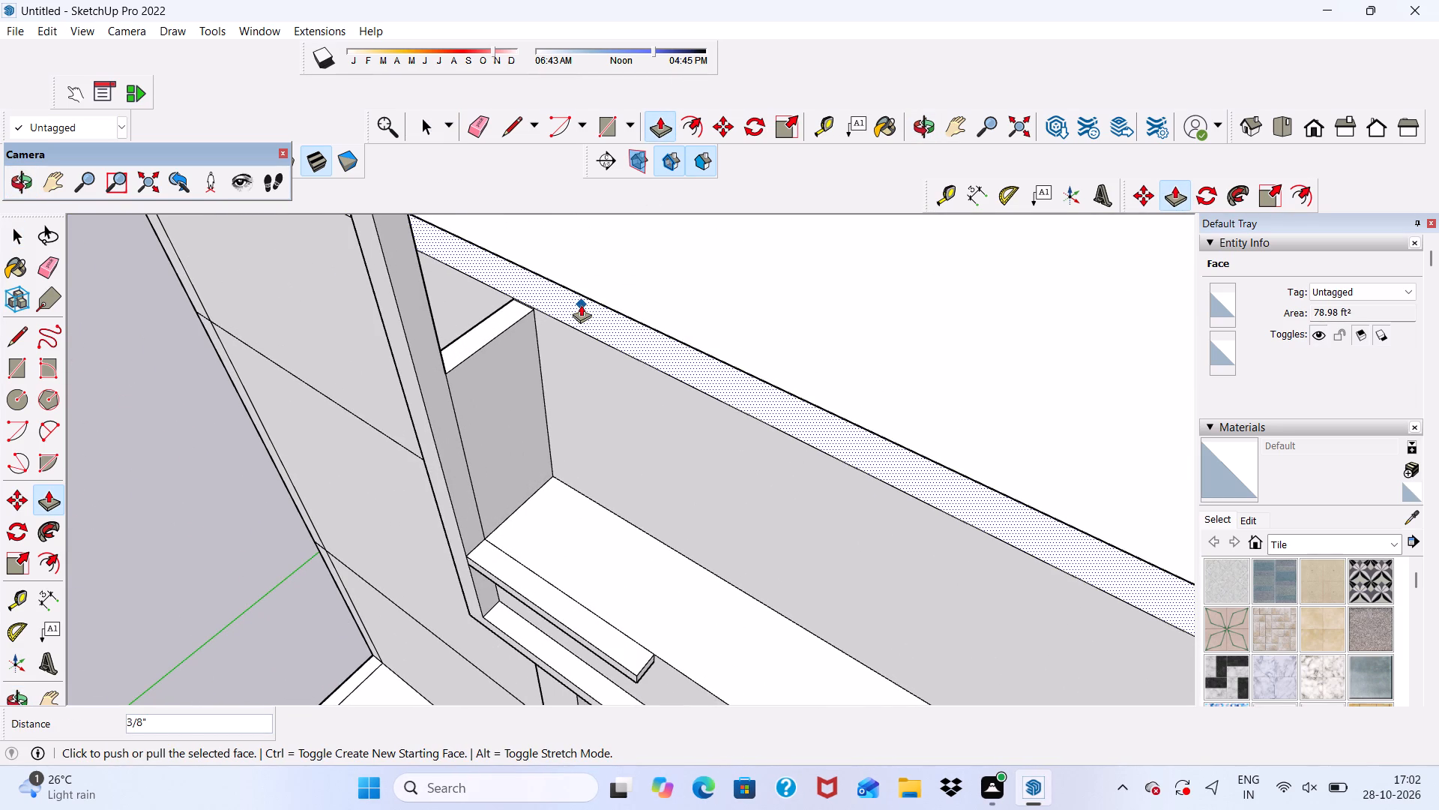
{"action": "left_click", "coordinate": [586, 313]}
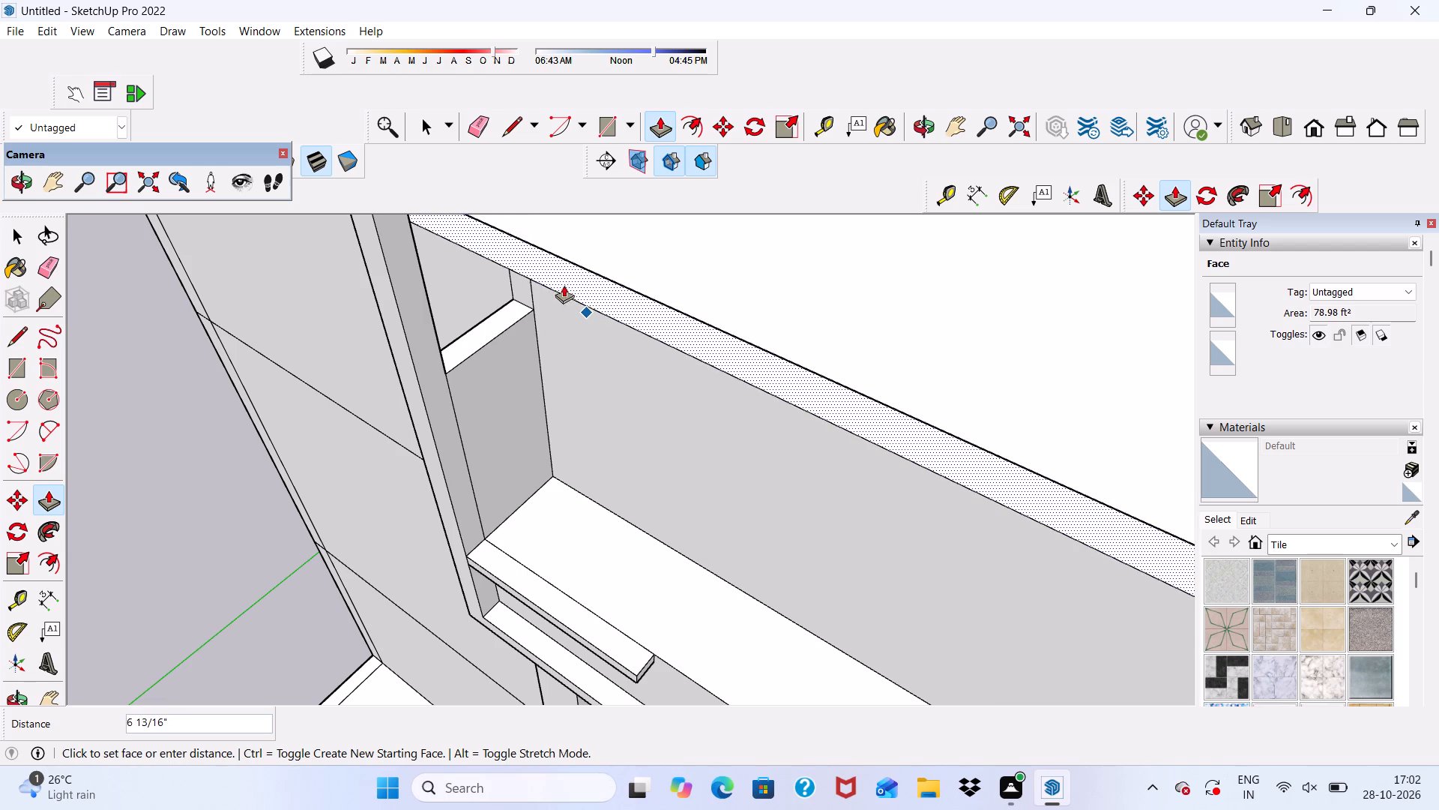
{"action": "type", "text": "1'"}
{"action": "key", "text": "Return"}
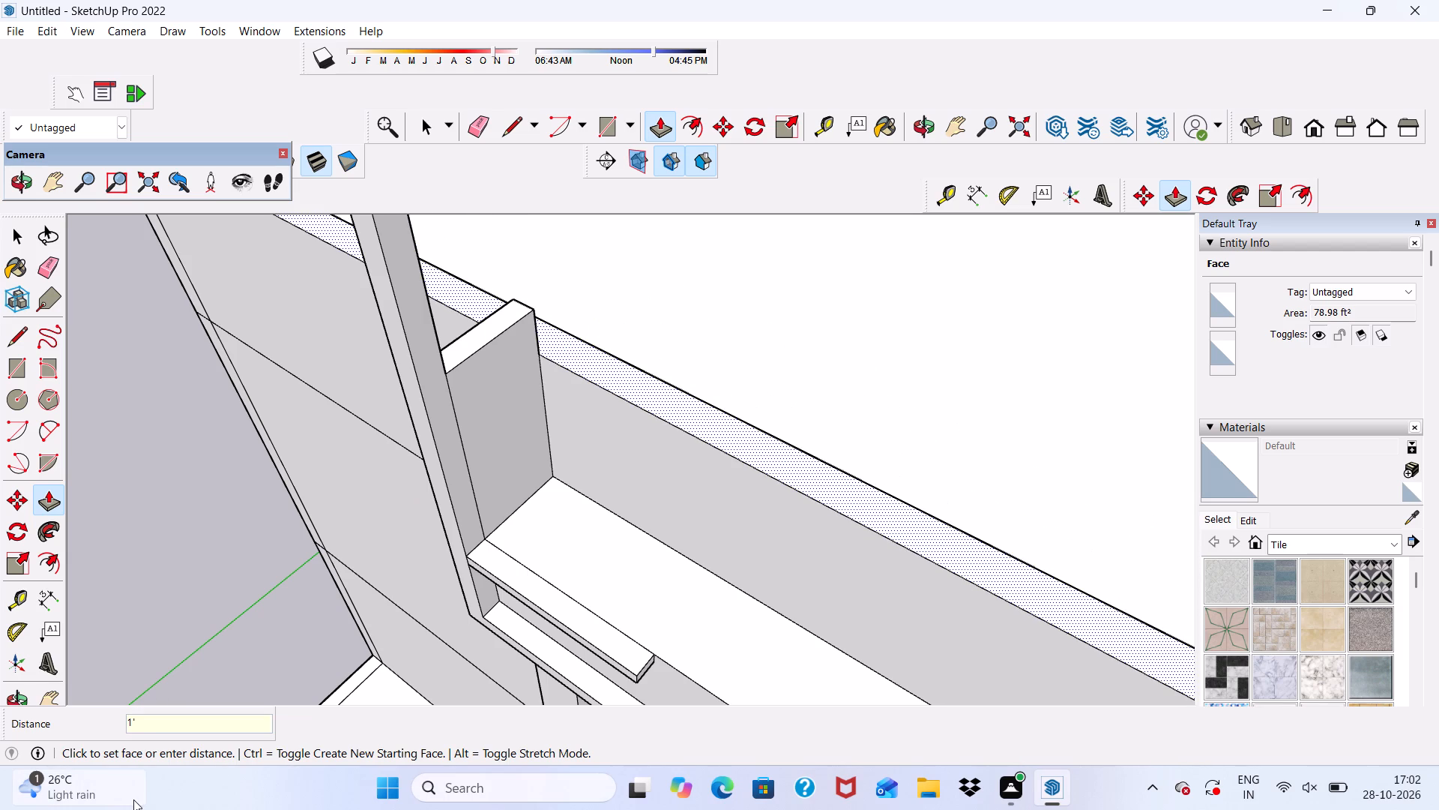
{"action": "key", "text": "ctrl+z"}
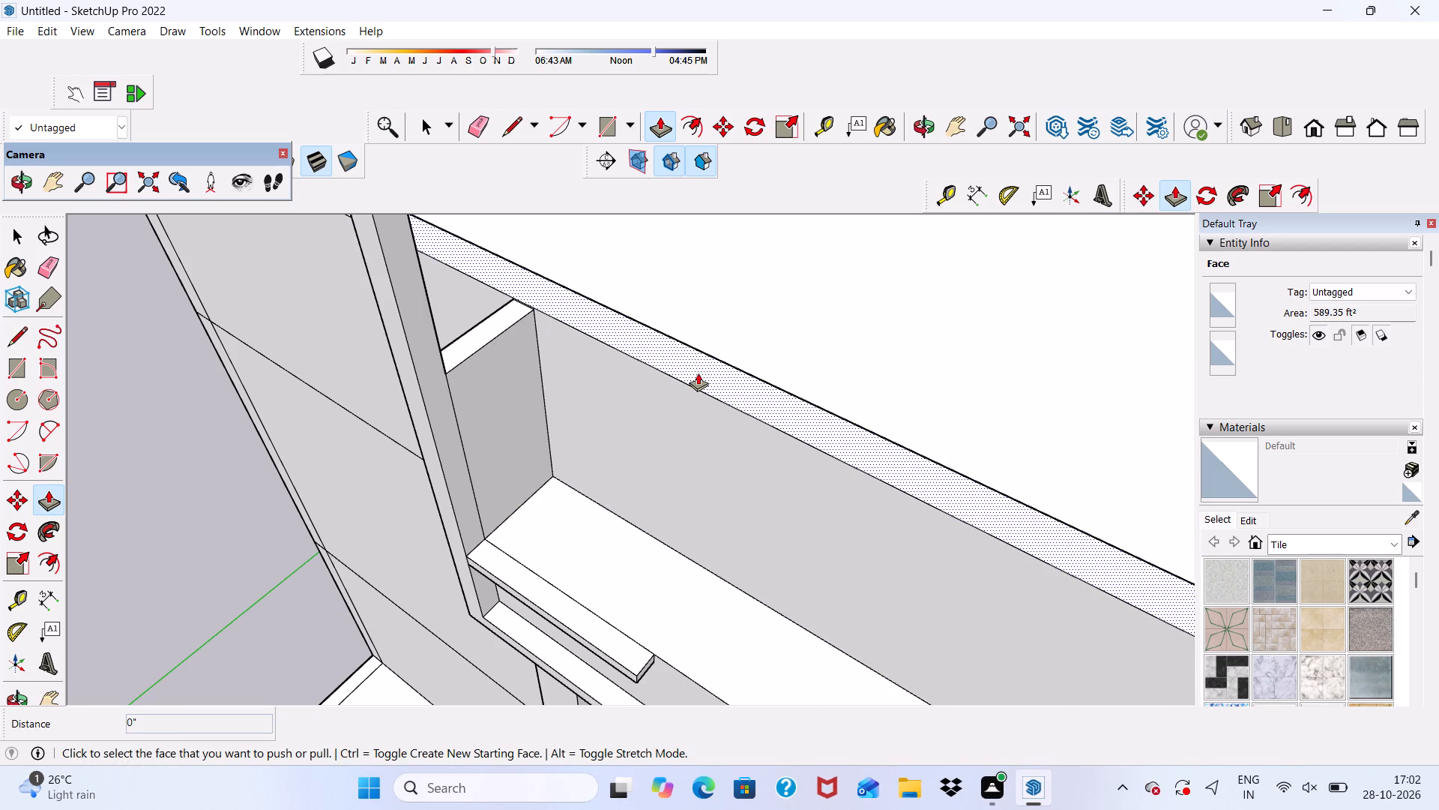
Push/Pull the parapet's top rim up by 1'.
{"action": "left_click", "coordinate": [698, 373]}
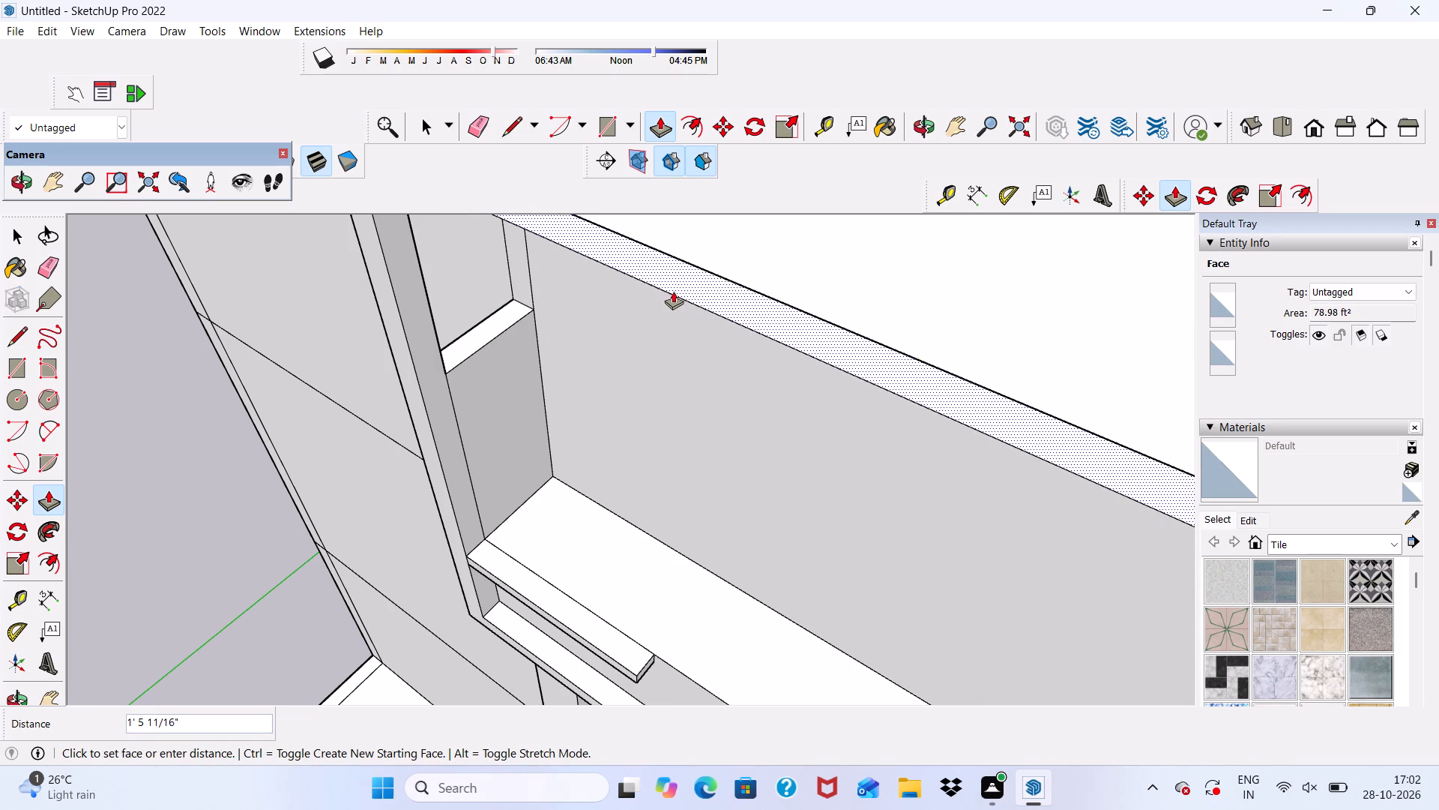
{"action": "key", "text": "1"}
{"action": "key", "text": "apostrophe"}
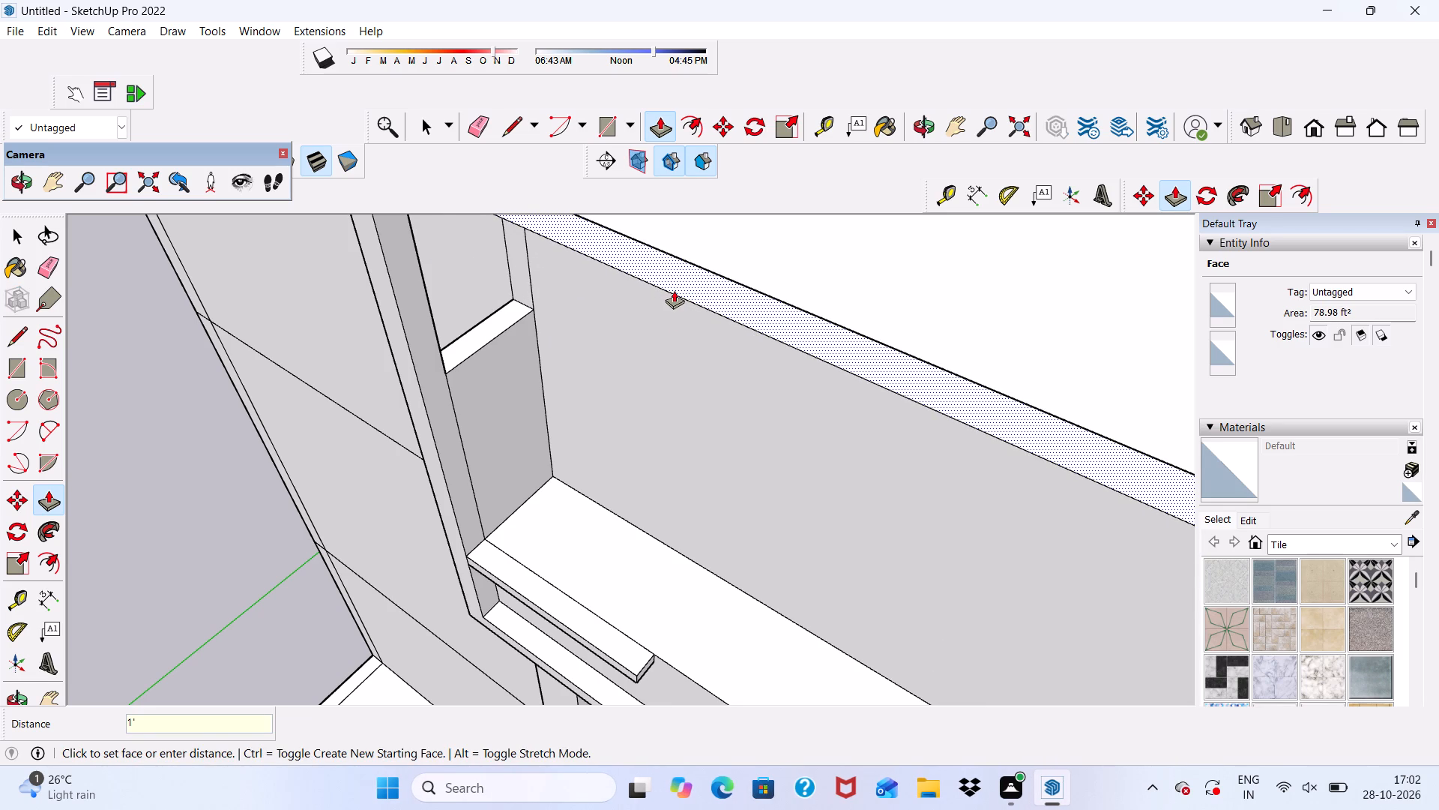
{"action": "key", "text": "Return"}
Push/Pull the top of the short end wall beside the tall post up about 1' 3/8" to the parapet top.
{"action": "scroll", "coordinate": [583, 342], "scroll_direction": "up", "scroll_amount": 1}
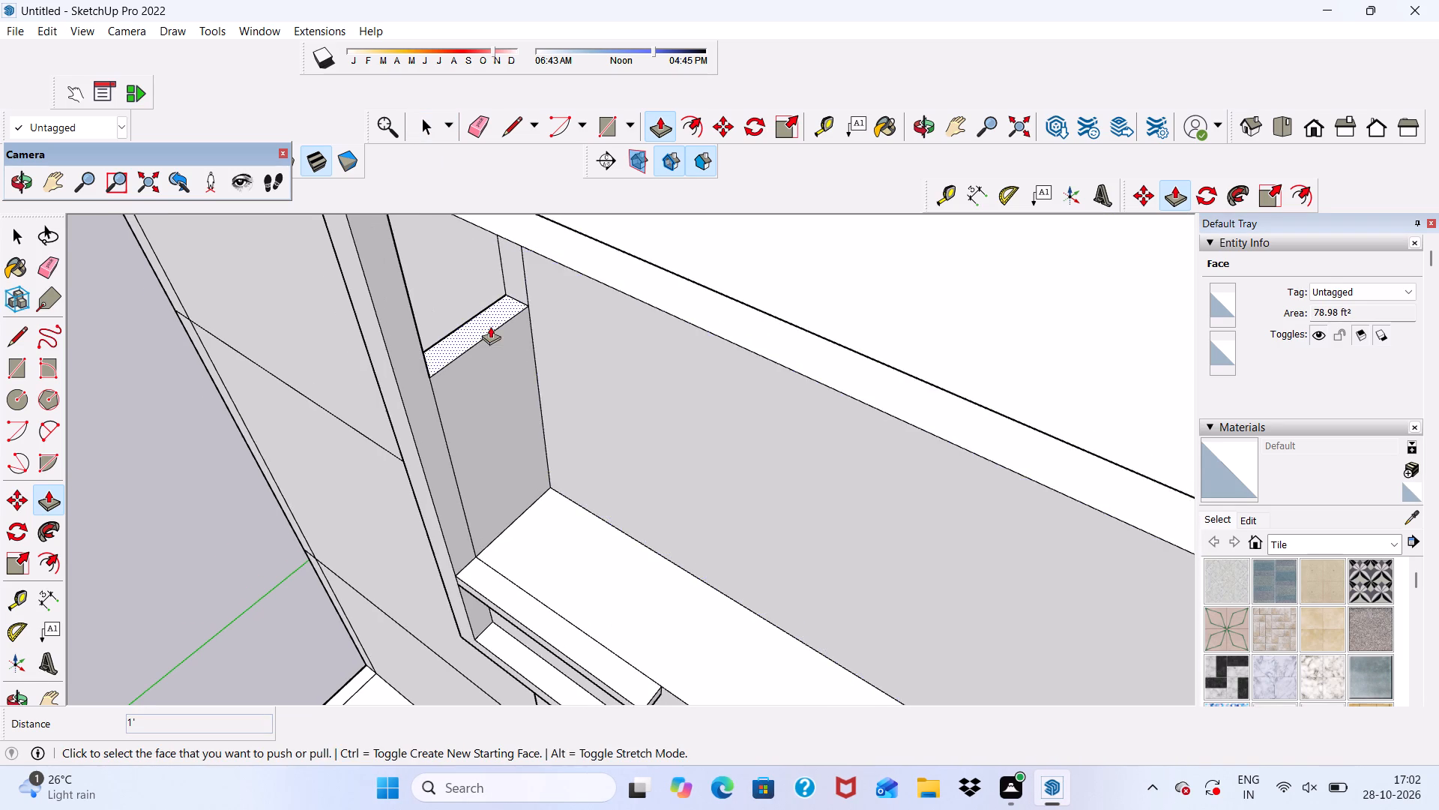
{"action": "scroll", "coordinate": [491, 326], "scroll_direction": "up", "scroll_amount": 4}
{"action": "left_click", "coordinate": [478, 323]}
{"action": "left_click", "coordinate": [607, 226]}
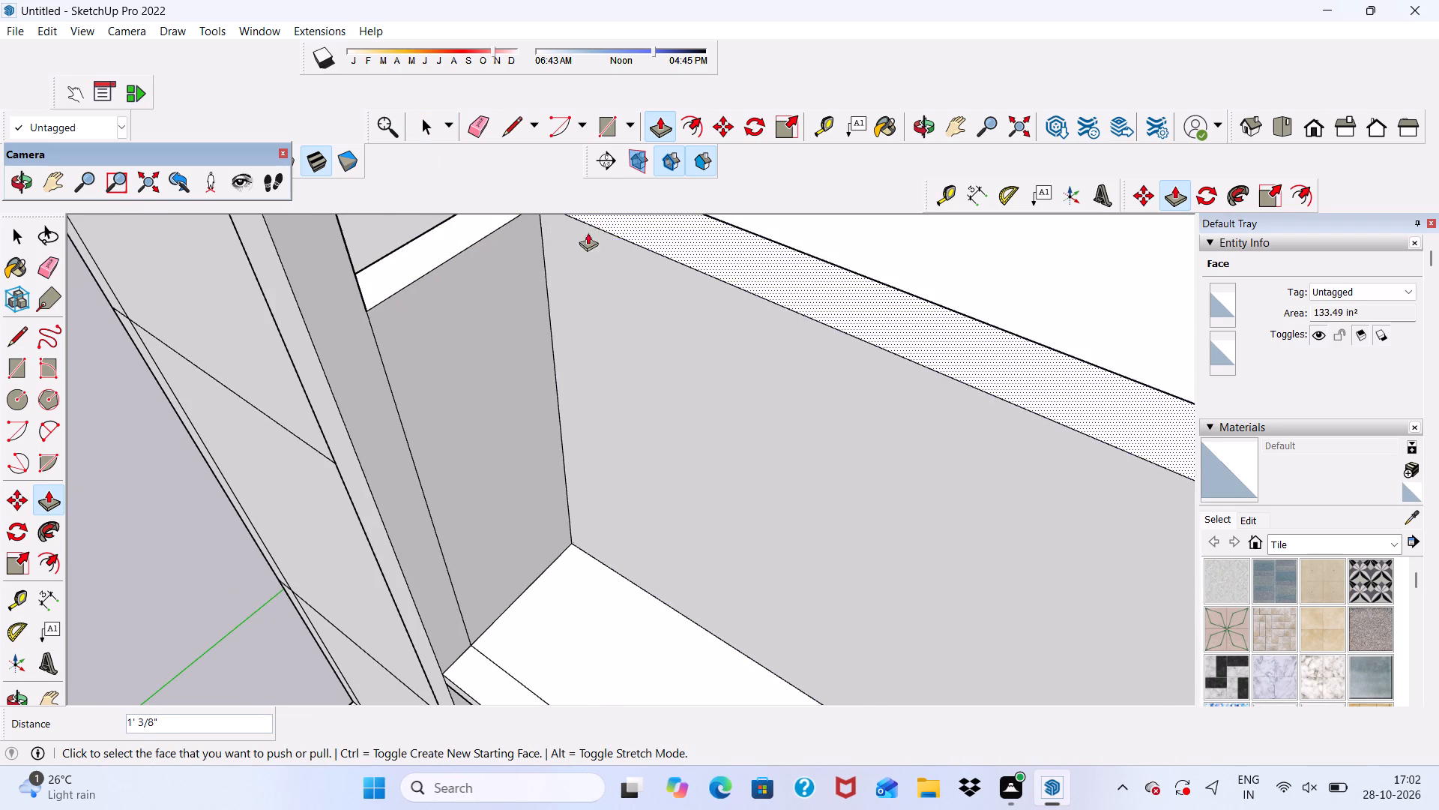
Examine the parapet, its projecting end walls and the corner block from the front, from above and from the side.
{"action": "scroll", "coordinate": [498, 253], "scroll_direction": "down", "scroll_amount": 10}
{"action": "middle_click_drag", "start_coordinate": [458, 474], "coordinate": [403, 319]}
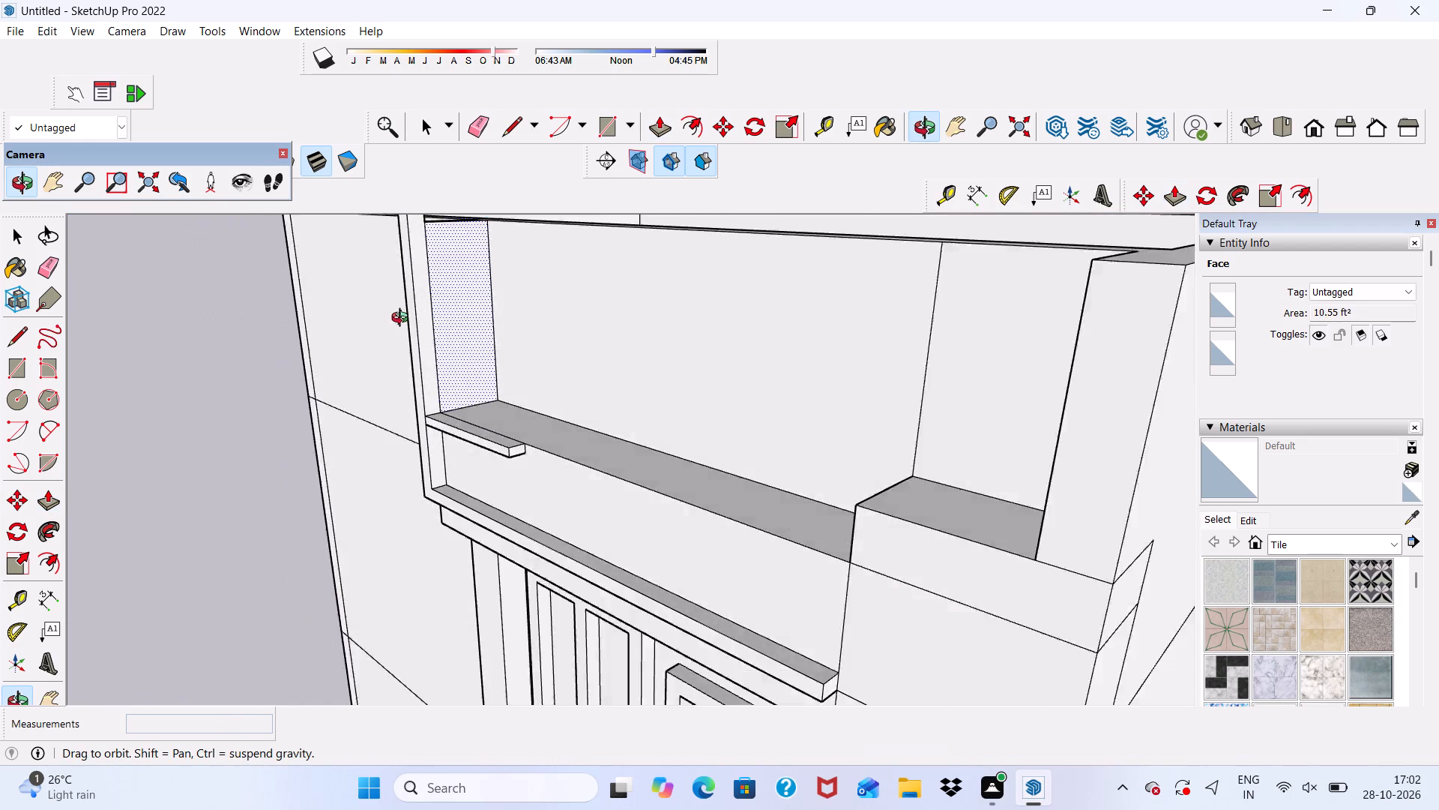
{"action": "middle_click_drag", "start_coordinate": [403, 319], "coordinate": [372, 339]}
{"action": "scroll", "coordinate": [1067, 358], "scroll_direction": "up", "scroll_amount": 2}
{"action": "scroll", "coordinate": [1016, 361], "scroll_direction": "down", "scroll_amount": 2}
{"action": "middle_click_drag", "start_coordinate": [1018, 365], "coordinate": [1146, 463]}
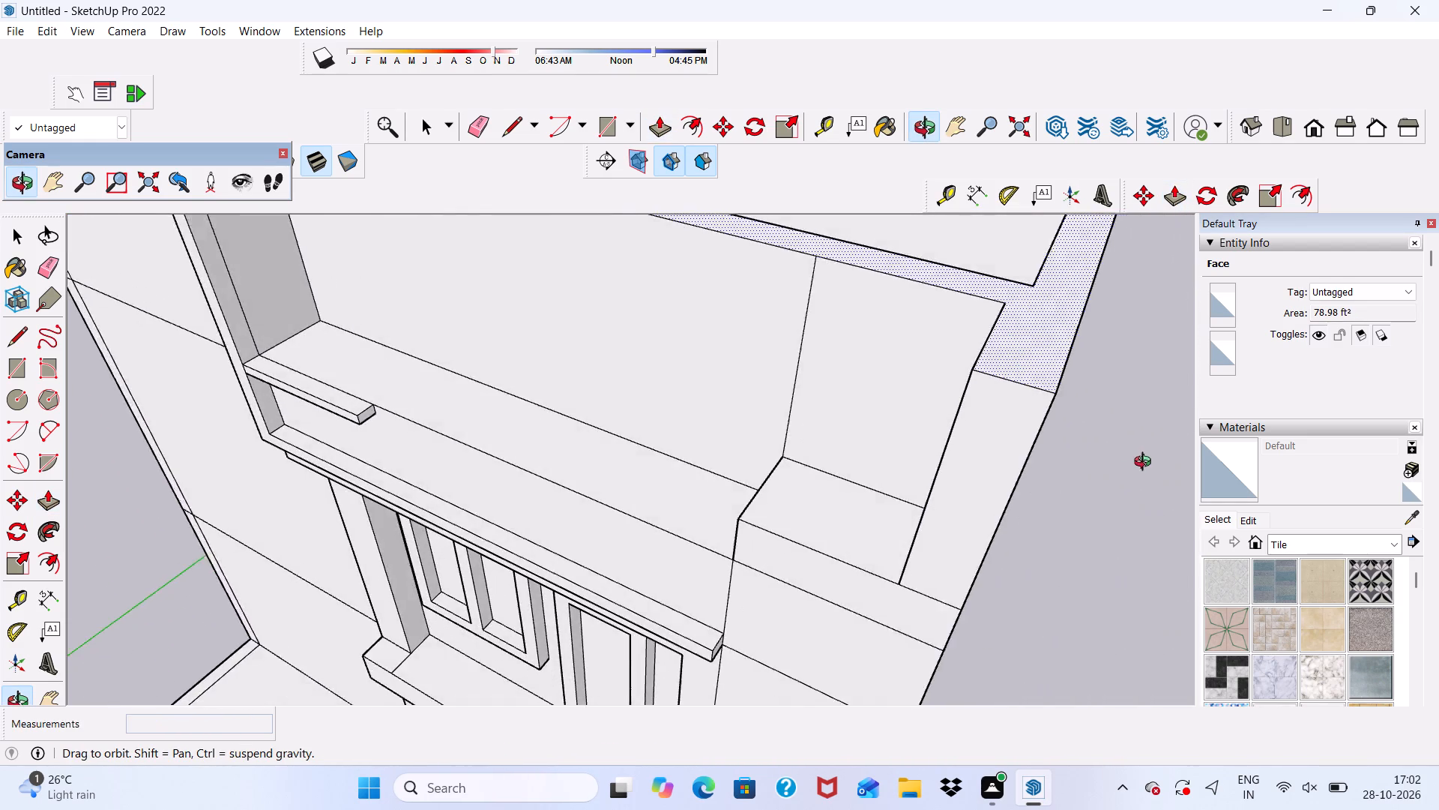
{"action": "middle_click_drag", "start_coordinate": [1146, 463], "coordinate": [1142, 462]}
{"action": "scroll", "coordinate": [1159, 425], "scroll_direction": "up", "scroll_amount": 1}
{"action": "scroll", "coordinate": [998, 372], "scroll_direction": "down", "scroll_amount": 5}
{"action": "middle_click_drag", "start_coordinate": [1003, 463], "coordinate": [1002, 407]}
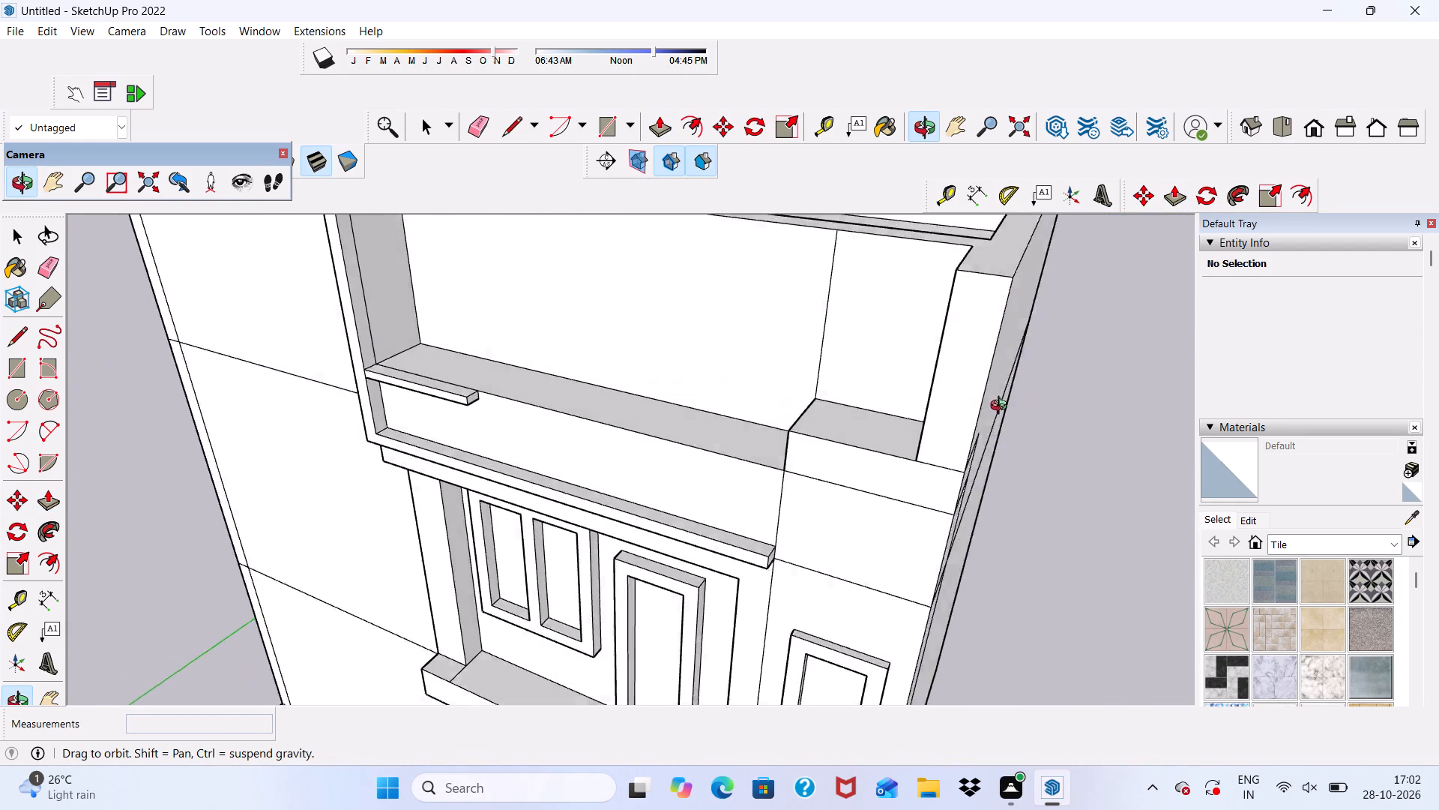
{"action": "middle_click_drag", "start_coordinate": [1002, 407], "coordinate": [831, 443]}
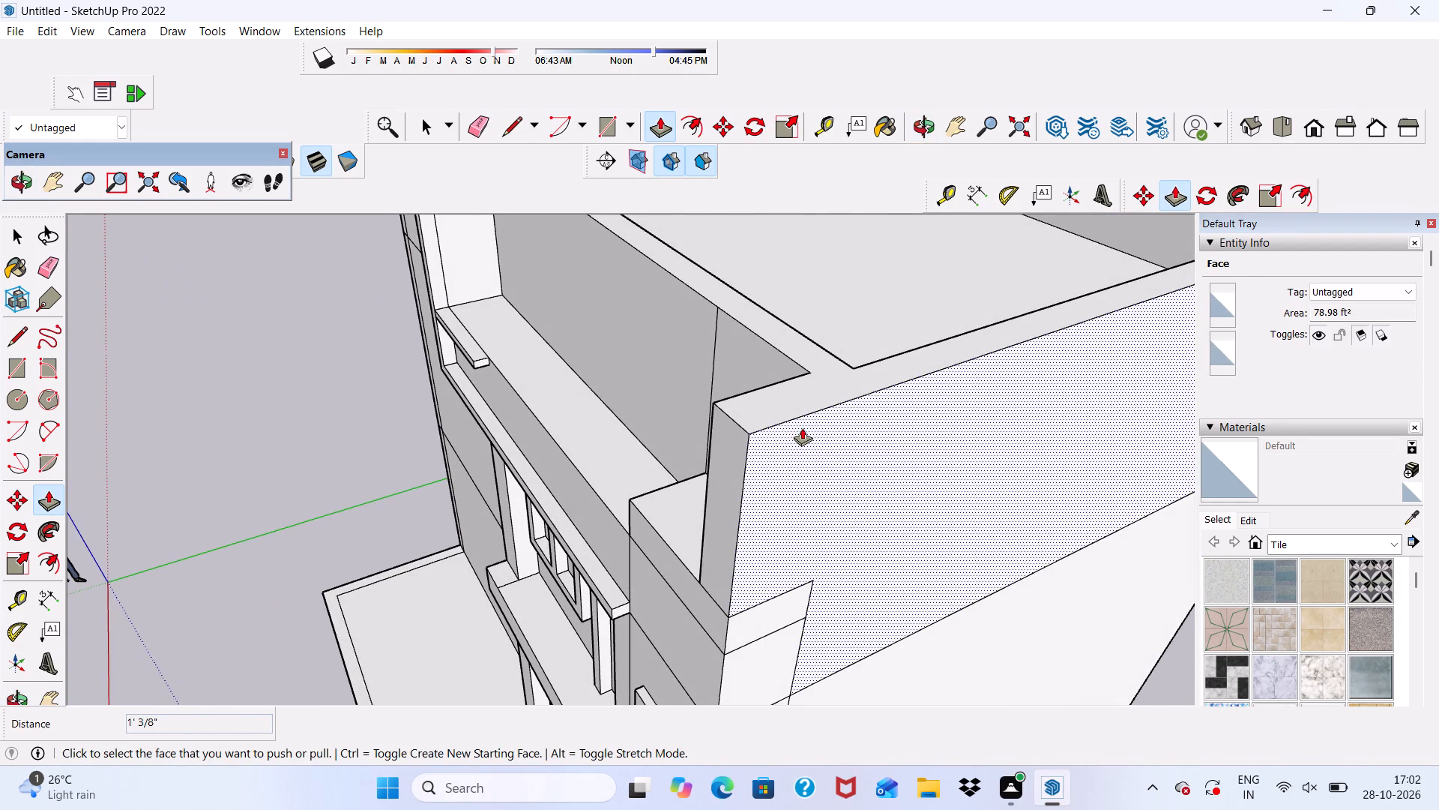
{"action": "scroll", "coordinate": [797, 419], "scroll_direction": "down", "scroll_amount": 2}
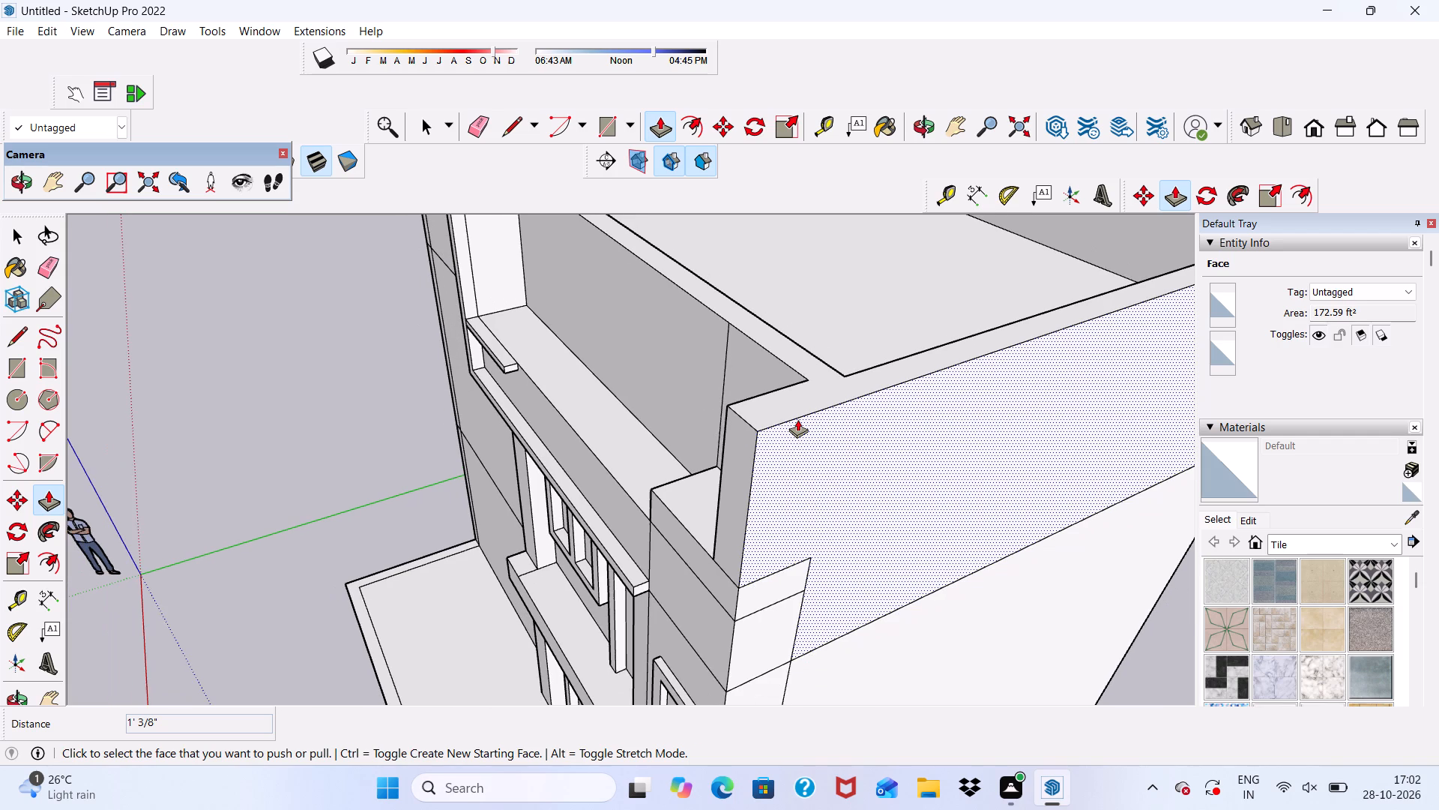
{"action": "scroll", "coordinate": [796, 436], "scroll_direction": "down", "scroll_amount": 1}
{"action": "middle_click_drag", "start_coordinate": [796, 436], "coordinate": [746, 440]}
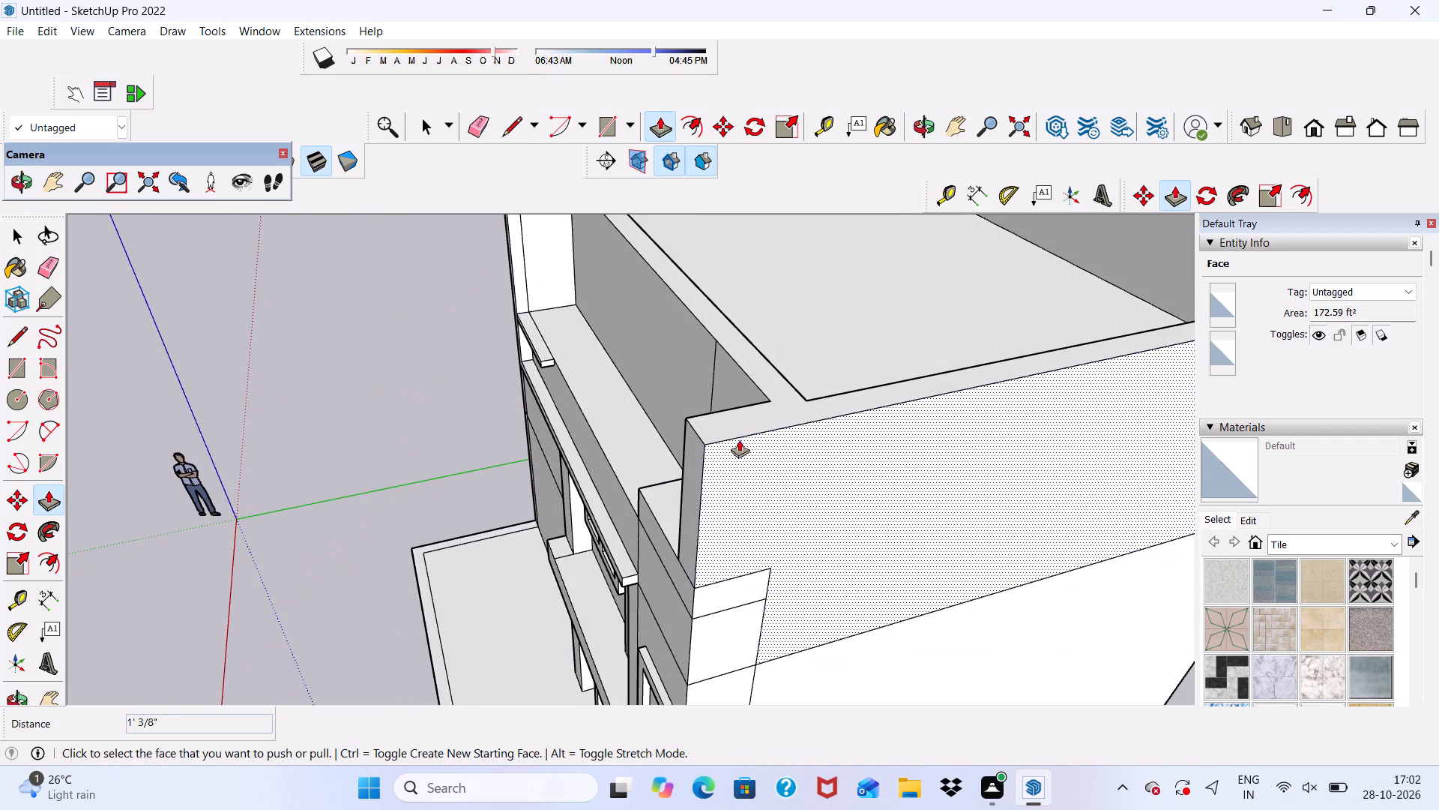
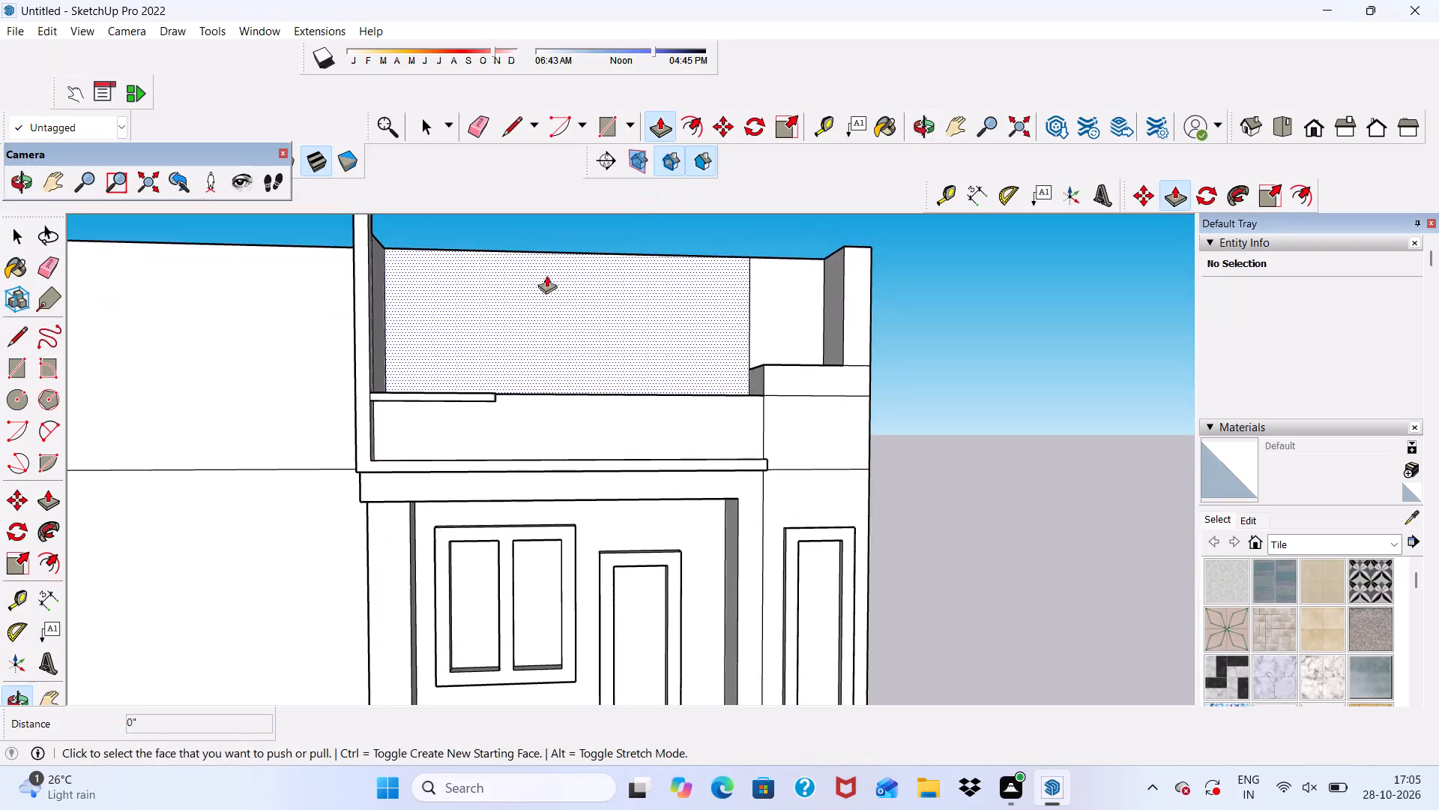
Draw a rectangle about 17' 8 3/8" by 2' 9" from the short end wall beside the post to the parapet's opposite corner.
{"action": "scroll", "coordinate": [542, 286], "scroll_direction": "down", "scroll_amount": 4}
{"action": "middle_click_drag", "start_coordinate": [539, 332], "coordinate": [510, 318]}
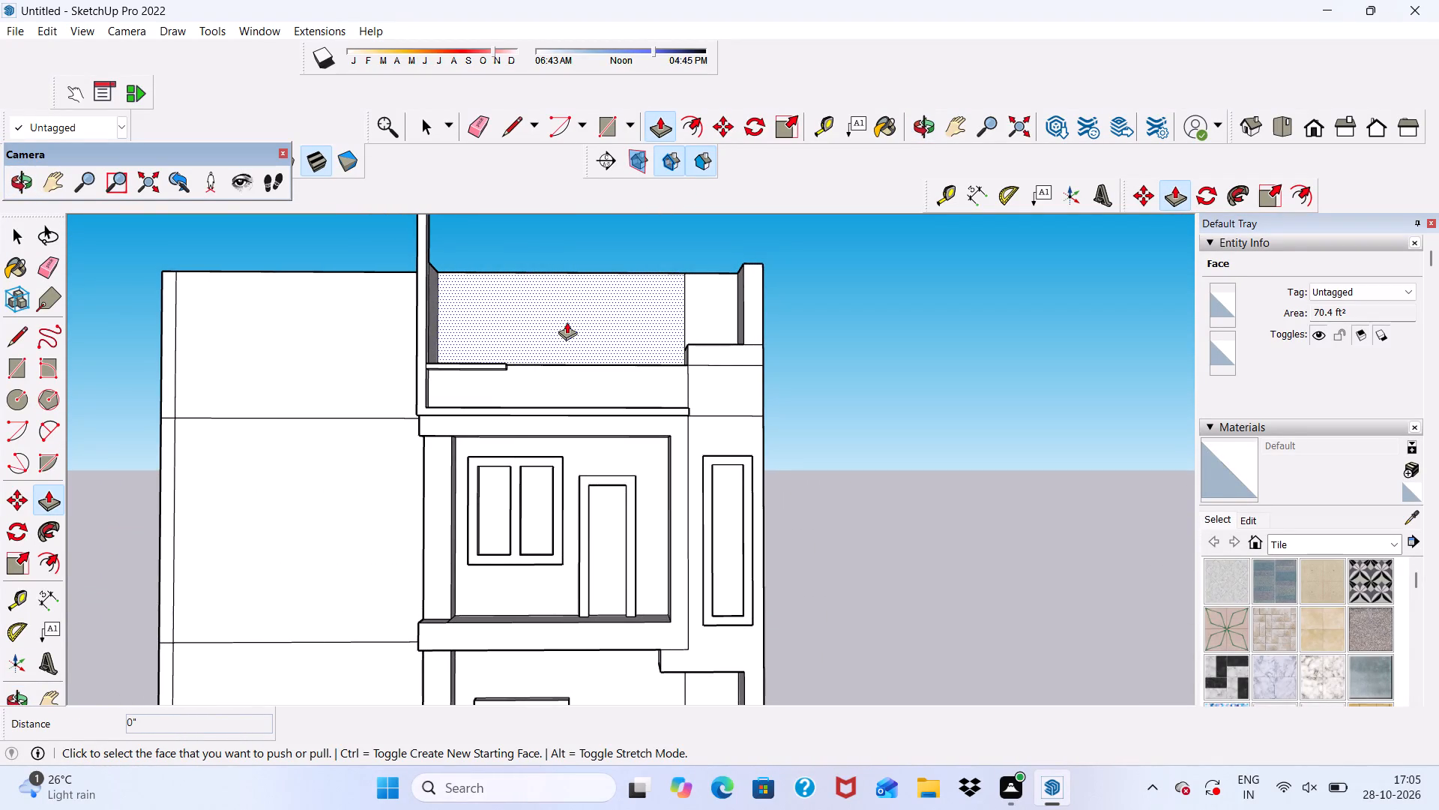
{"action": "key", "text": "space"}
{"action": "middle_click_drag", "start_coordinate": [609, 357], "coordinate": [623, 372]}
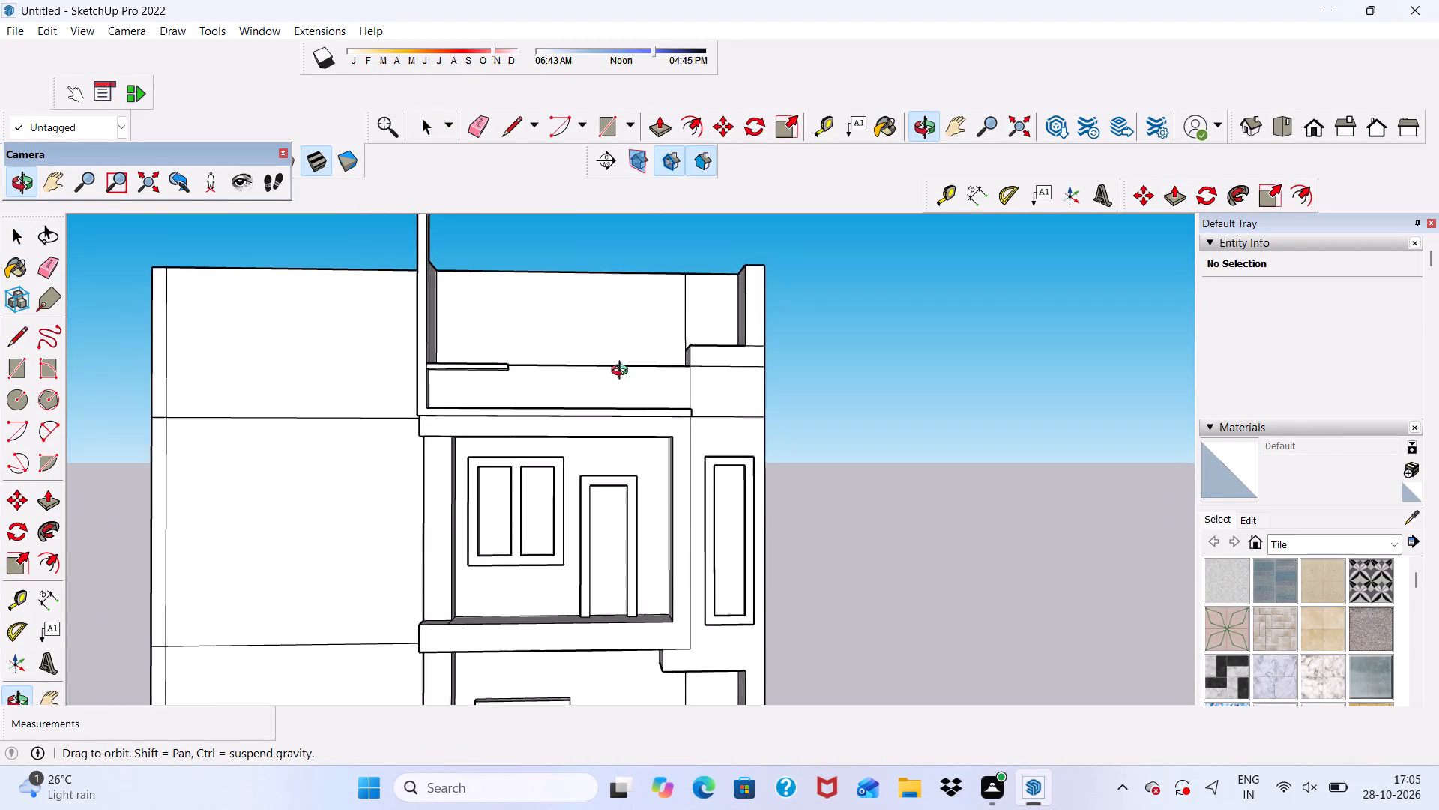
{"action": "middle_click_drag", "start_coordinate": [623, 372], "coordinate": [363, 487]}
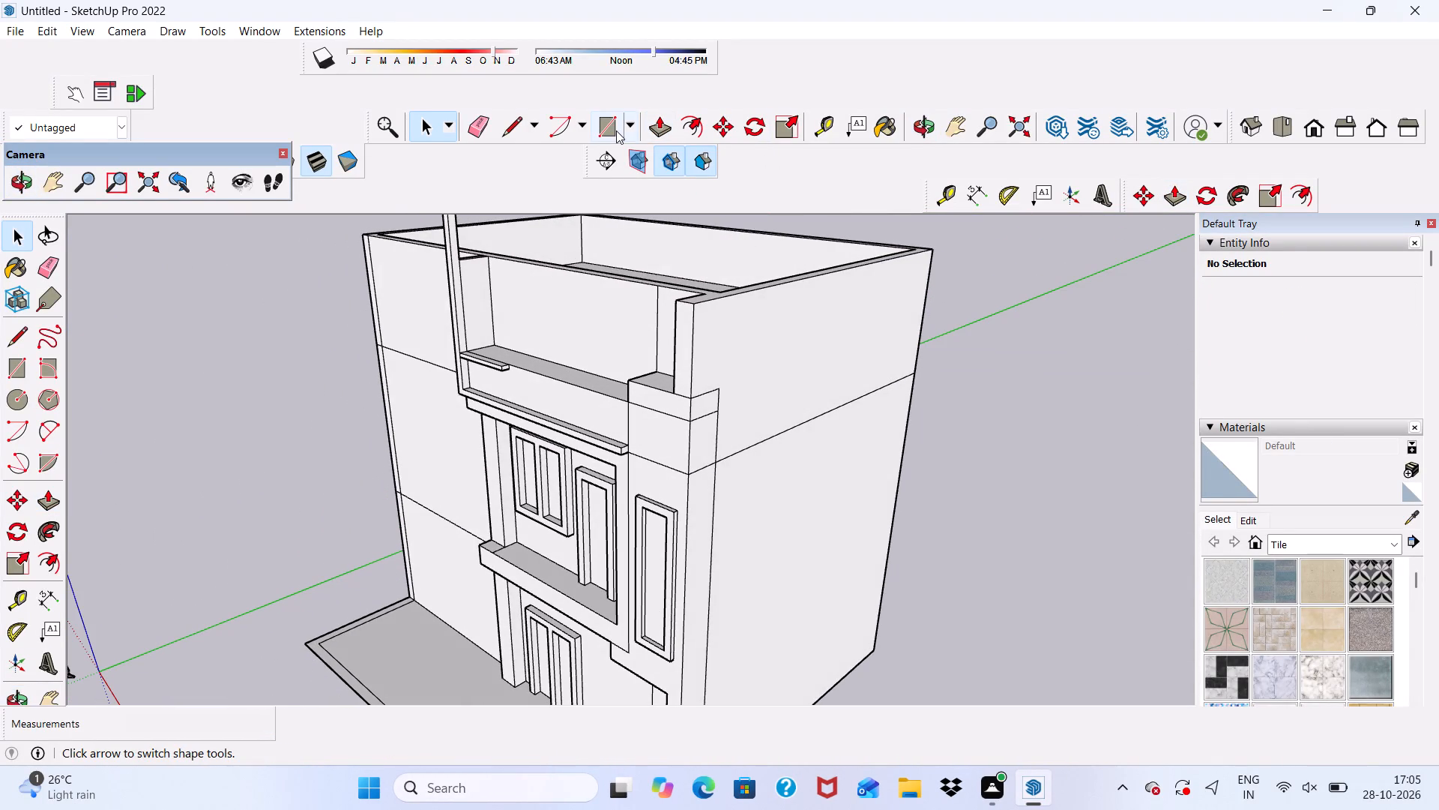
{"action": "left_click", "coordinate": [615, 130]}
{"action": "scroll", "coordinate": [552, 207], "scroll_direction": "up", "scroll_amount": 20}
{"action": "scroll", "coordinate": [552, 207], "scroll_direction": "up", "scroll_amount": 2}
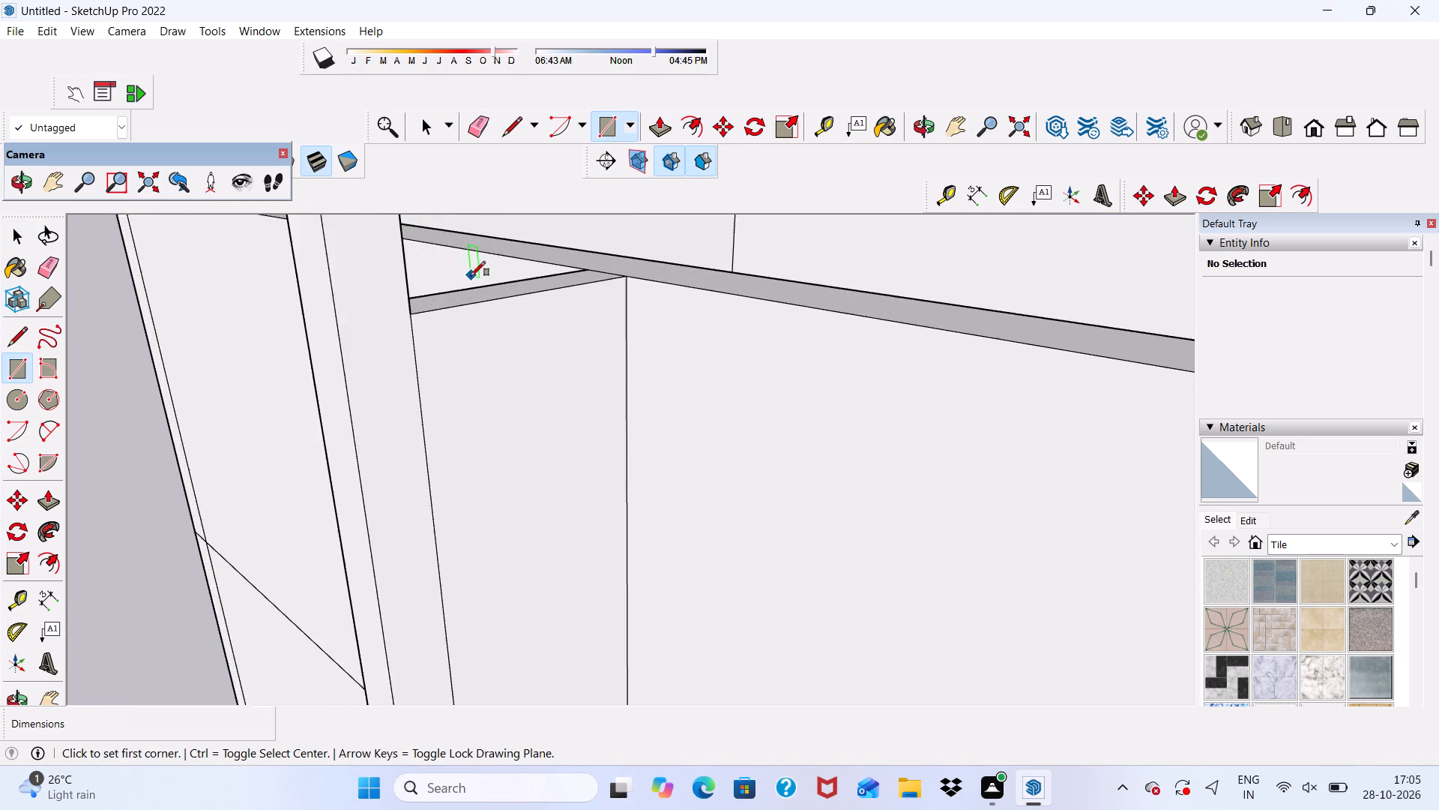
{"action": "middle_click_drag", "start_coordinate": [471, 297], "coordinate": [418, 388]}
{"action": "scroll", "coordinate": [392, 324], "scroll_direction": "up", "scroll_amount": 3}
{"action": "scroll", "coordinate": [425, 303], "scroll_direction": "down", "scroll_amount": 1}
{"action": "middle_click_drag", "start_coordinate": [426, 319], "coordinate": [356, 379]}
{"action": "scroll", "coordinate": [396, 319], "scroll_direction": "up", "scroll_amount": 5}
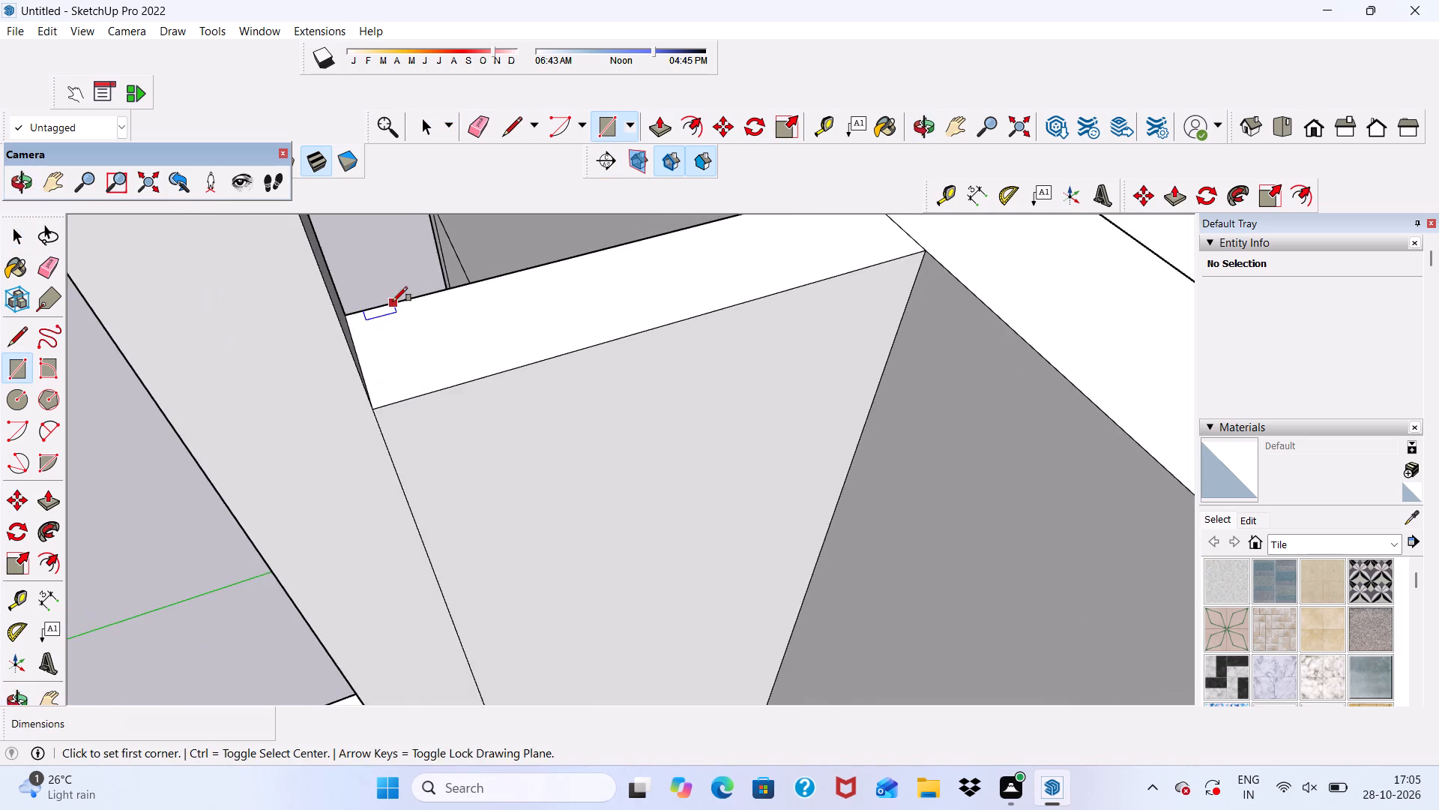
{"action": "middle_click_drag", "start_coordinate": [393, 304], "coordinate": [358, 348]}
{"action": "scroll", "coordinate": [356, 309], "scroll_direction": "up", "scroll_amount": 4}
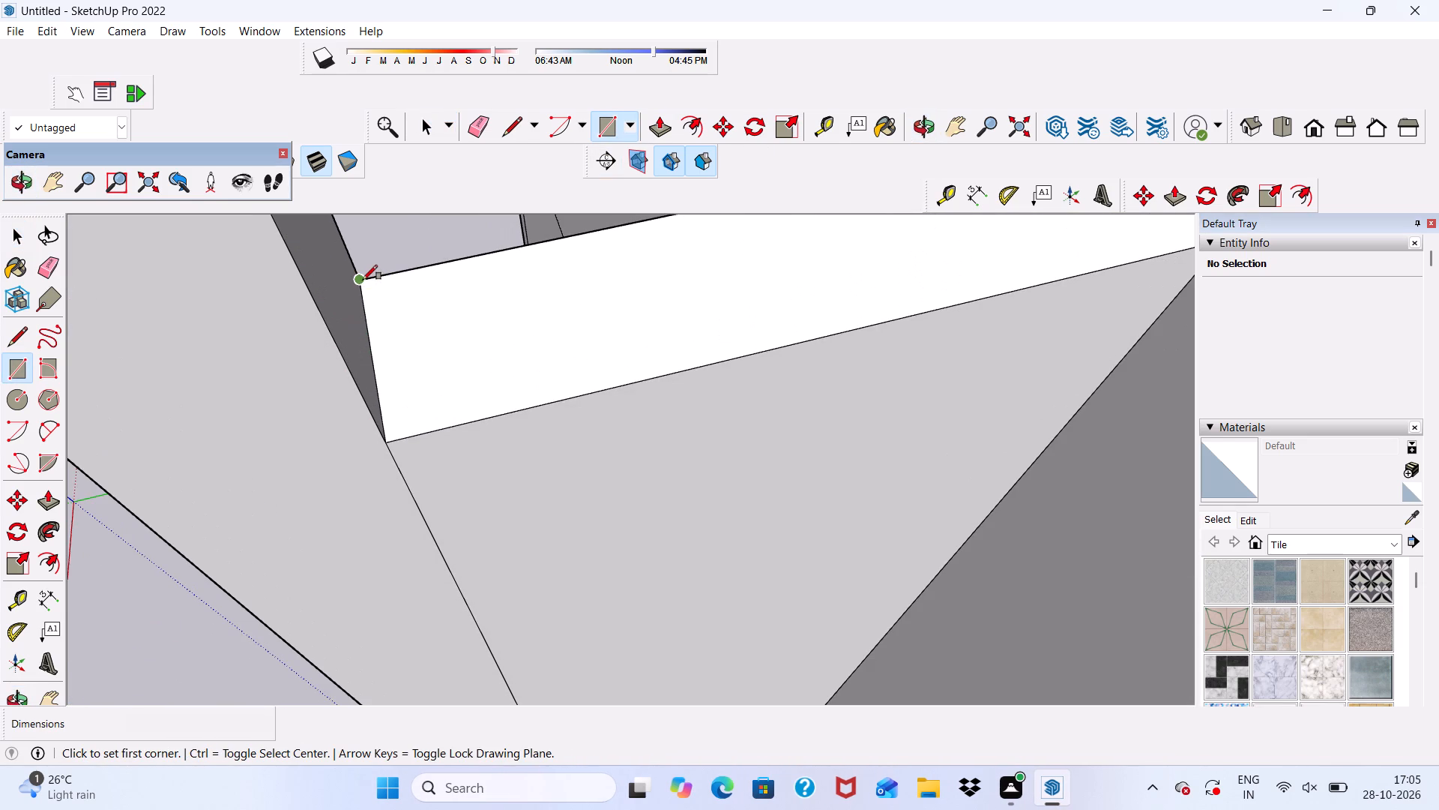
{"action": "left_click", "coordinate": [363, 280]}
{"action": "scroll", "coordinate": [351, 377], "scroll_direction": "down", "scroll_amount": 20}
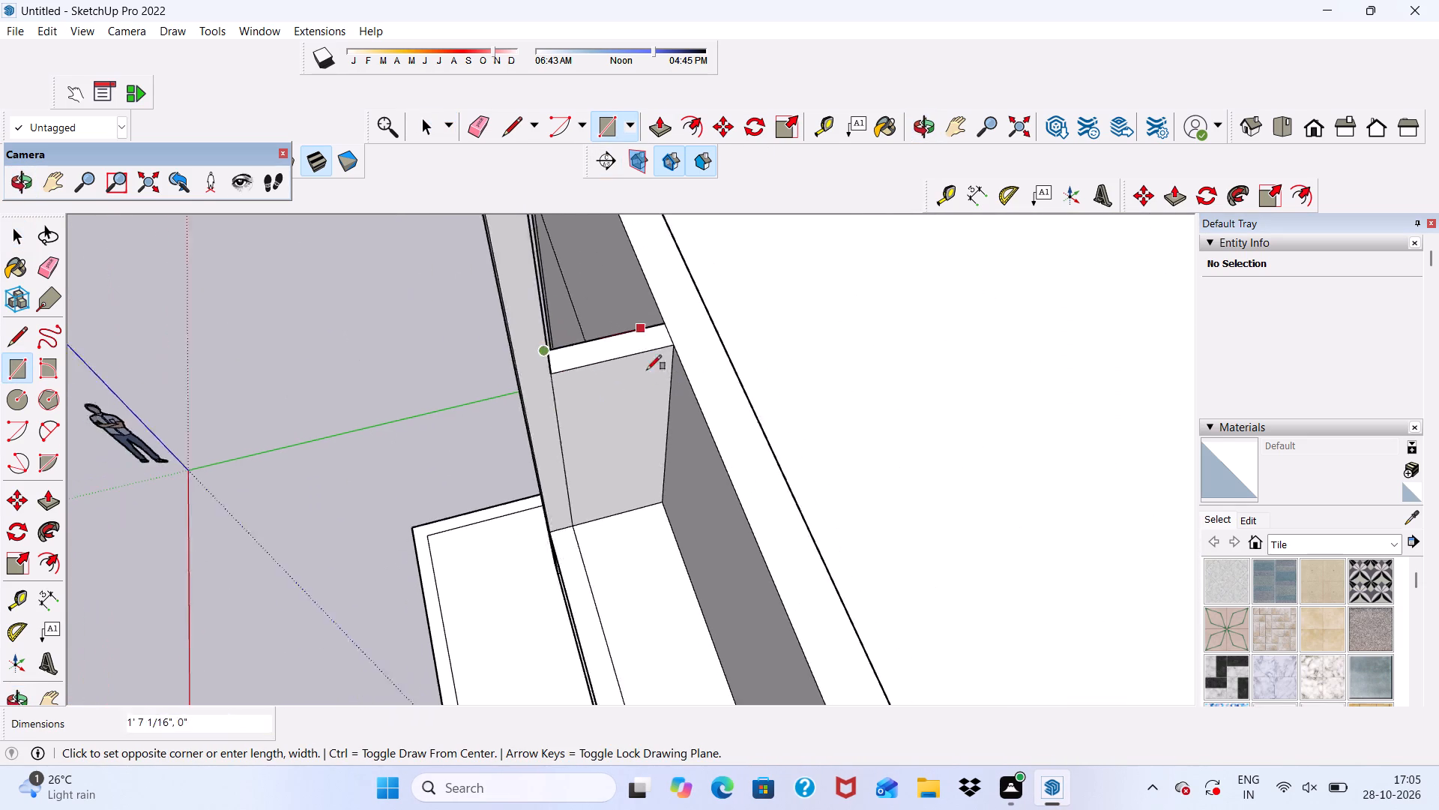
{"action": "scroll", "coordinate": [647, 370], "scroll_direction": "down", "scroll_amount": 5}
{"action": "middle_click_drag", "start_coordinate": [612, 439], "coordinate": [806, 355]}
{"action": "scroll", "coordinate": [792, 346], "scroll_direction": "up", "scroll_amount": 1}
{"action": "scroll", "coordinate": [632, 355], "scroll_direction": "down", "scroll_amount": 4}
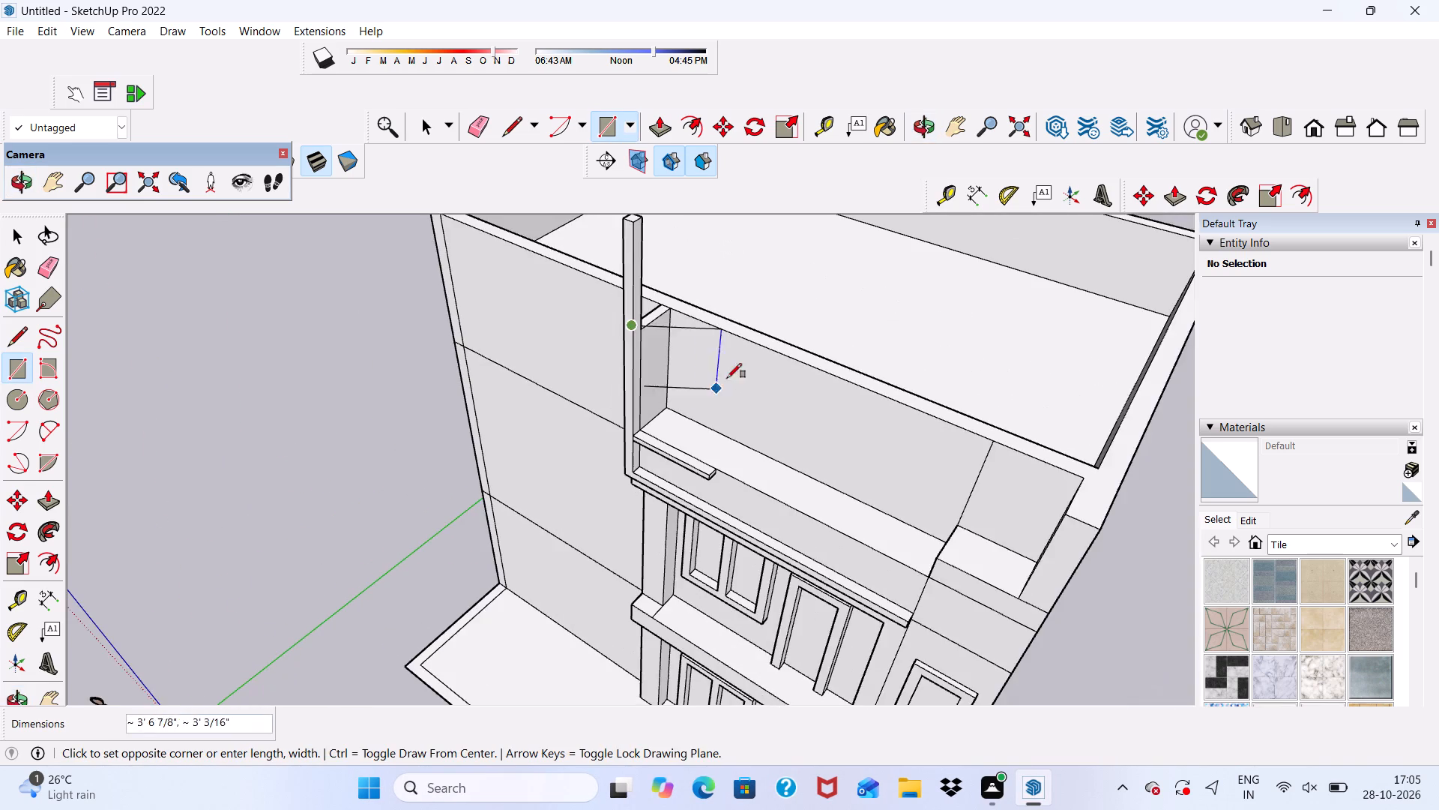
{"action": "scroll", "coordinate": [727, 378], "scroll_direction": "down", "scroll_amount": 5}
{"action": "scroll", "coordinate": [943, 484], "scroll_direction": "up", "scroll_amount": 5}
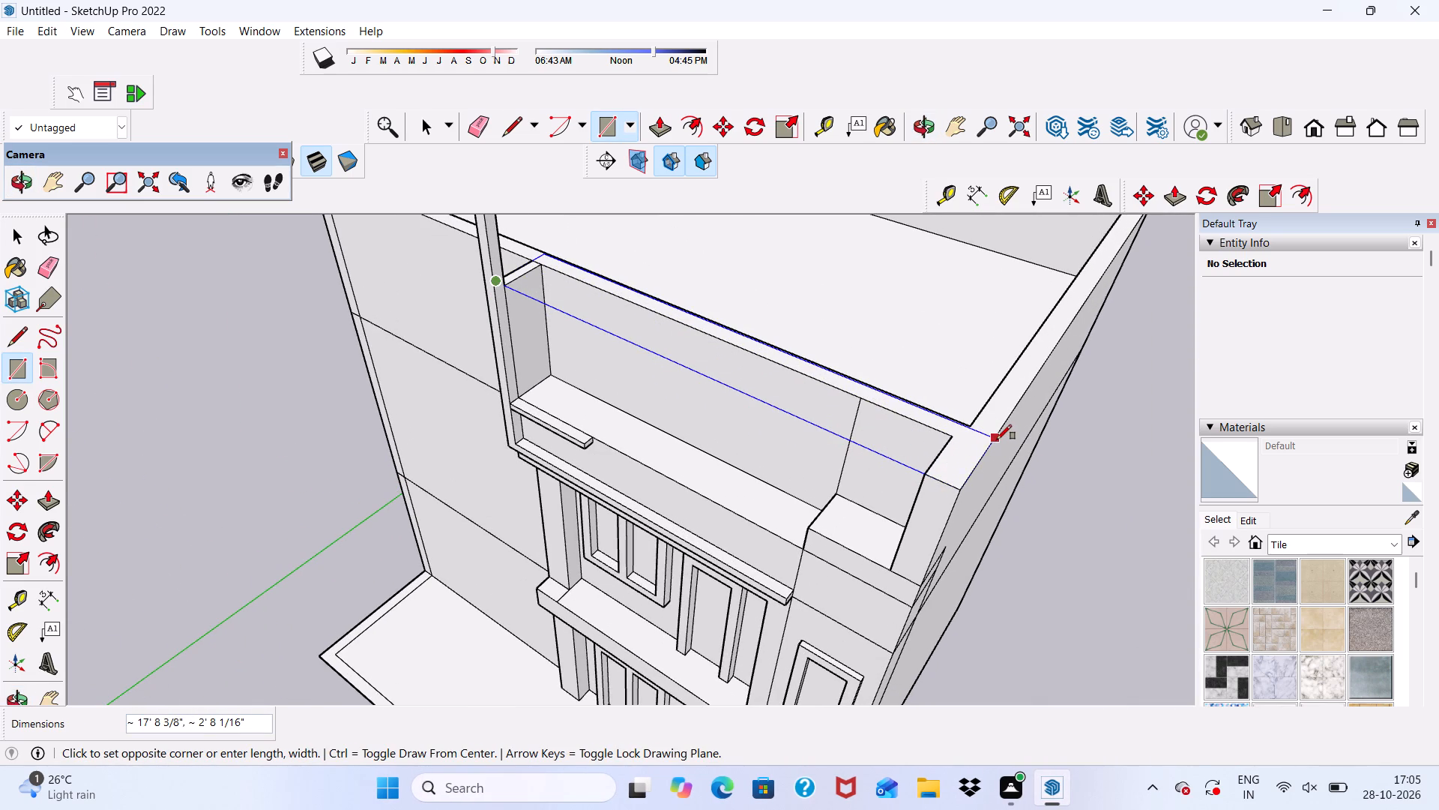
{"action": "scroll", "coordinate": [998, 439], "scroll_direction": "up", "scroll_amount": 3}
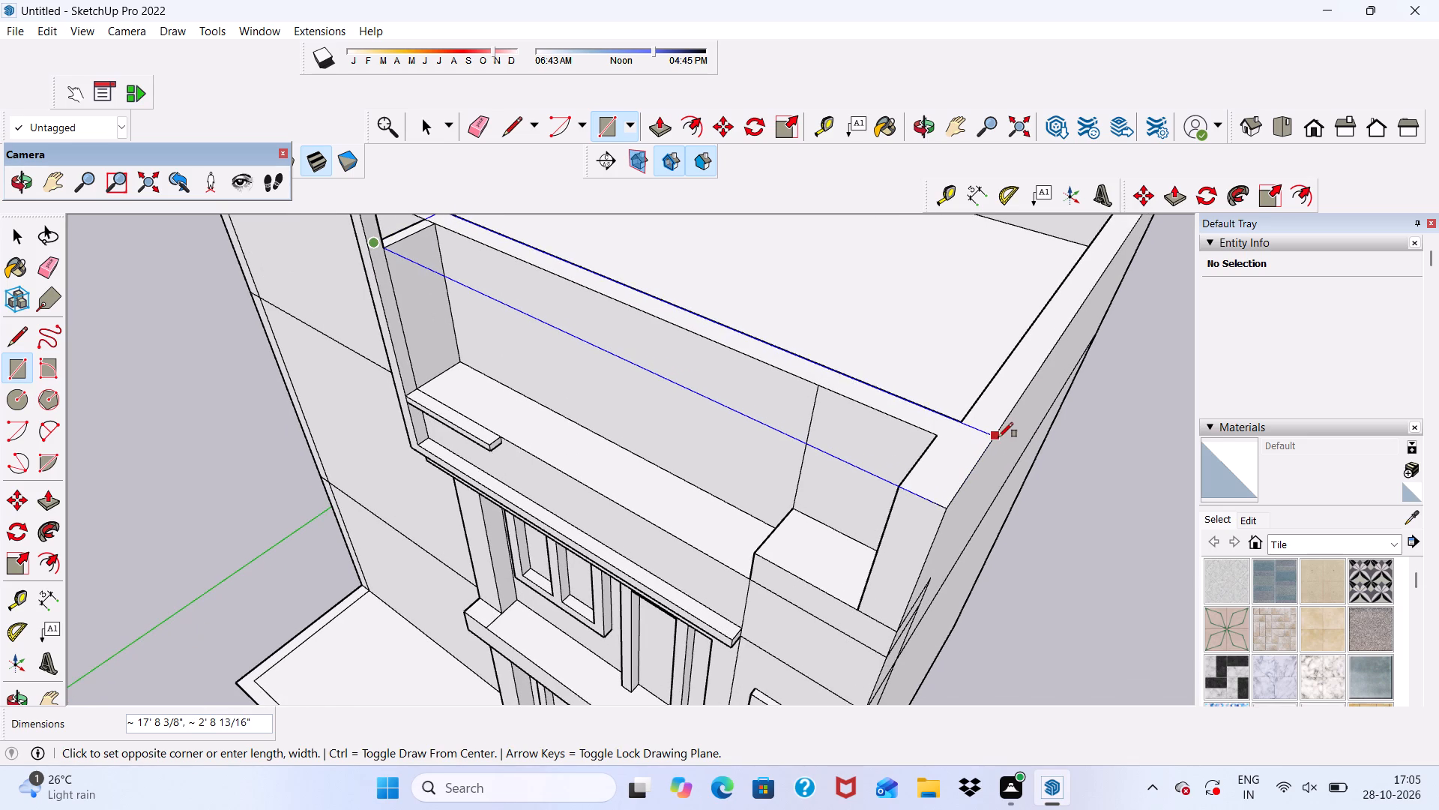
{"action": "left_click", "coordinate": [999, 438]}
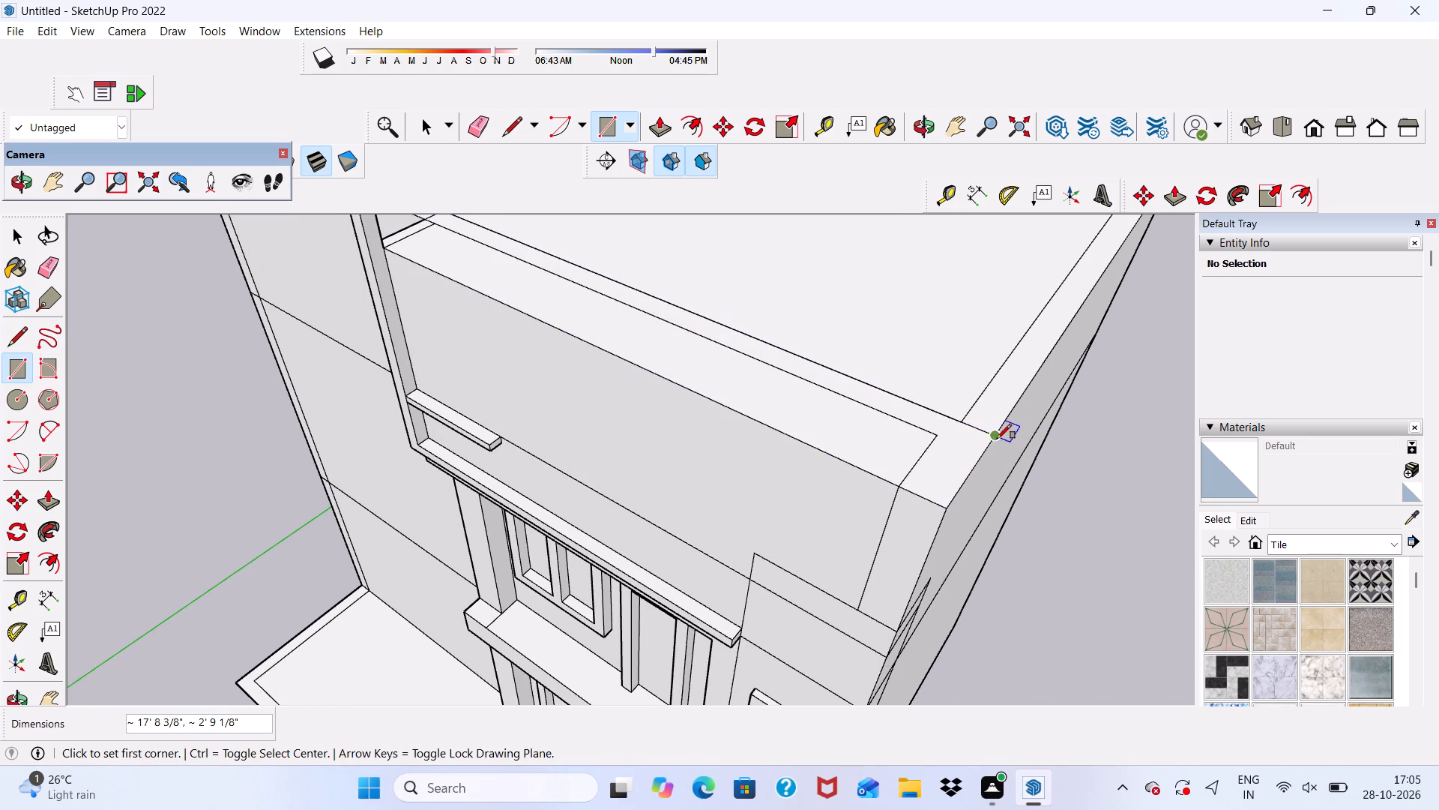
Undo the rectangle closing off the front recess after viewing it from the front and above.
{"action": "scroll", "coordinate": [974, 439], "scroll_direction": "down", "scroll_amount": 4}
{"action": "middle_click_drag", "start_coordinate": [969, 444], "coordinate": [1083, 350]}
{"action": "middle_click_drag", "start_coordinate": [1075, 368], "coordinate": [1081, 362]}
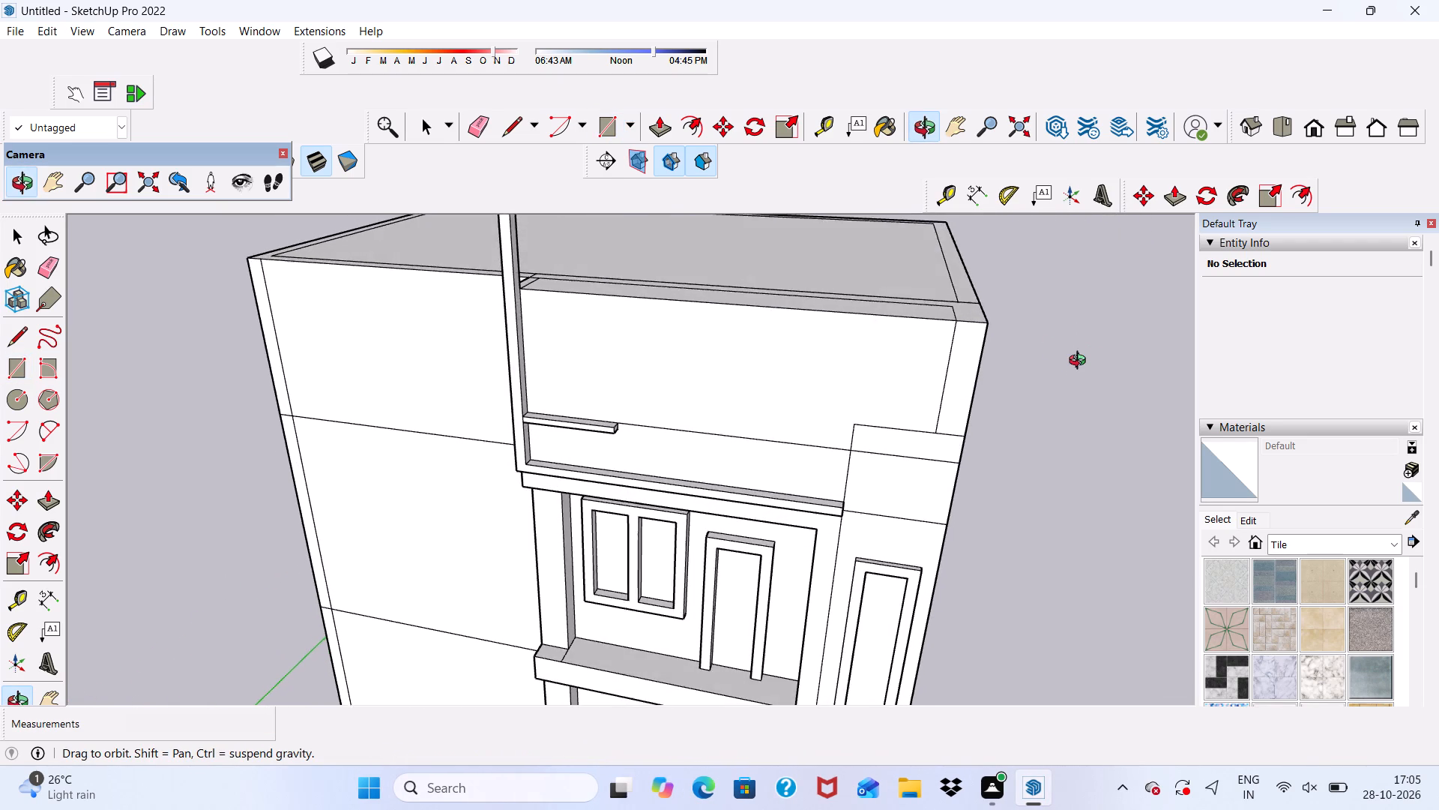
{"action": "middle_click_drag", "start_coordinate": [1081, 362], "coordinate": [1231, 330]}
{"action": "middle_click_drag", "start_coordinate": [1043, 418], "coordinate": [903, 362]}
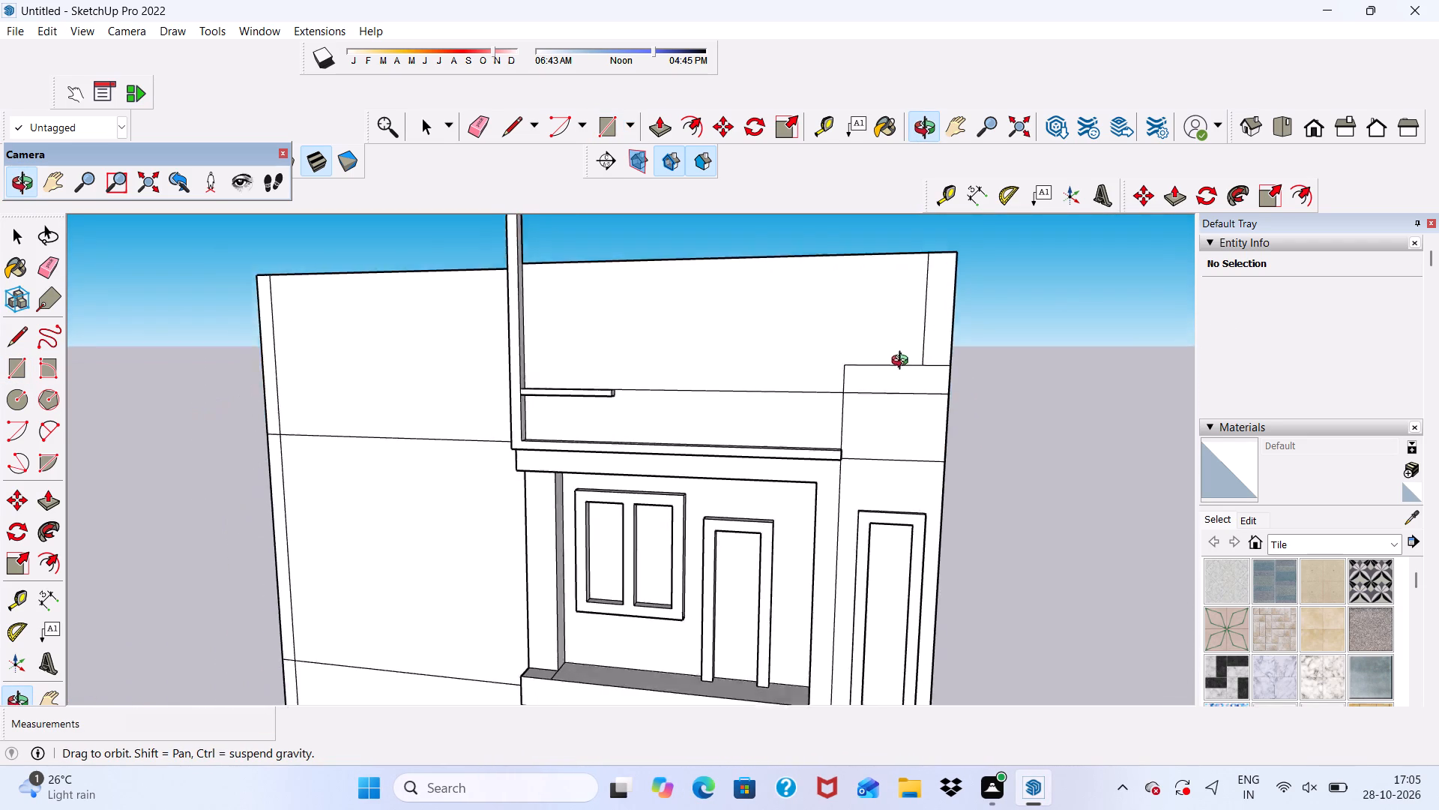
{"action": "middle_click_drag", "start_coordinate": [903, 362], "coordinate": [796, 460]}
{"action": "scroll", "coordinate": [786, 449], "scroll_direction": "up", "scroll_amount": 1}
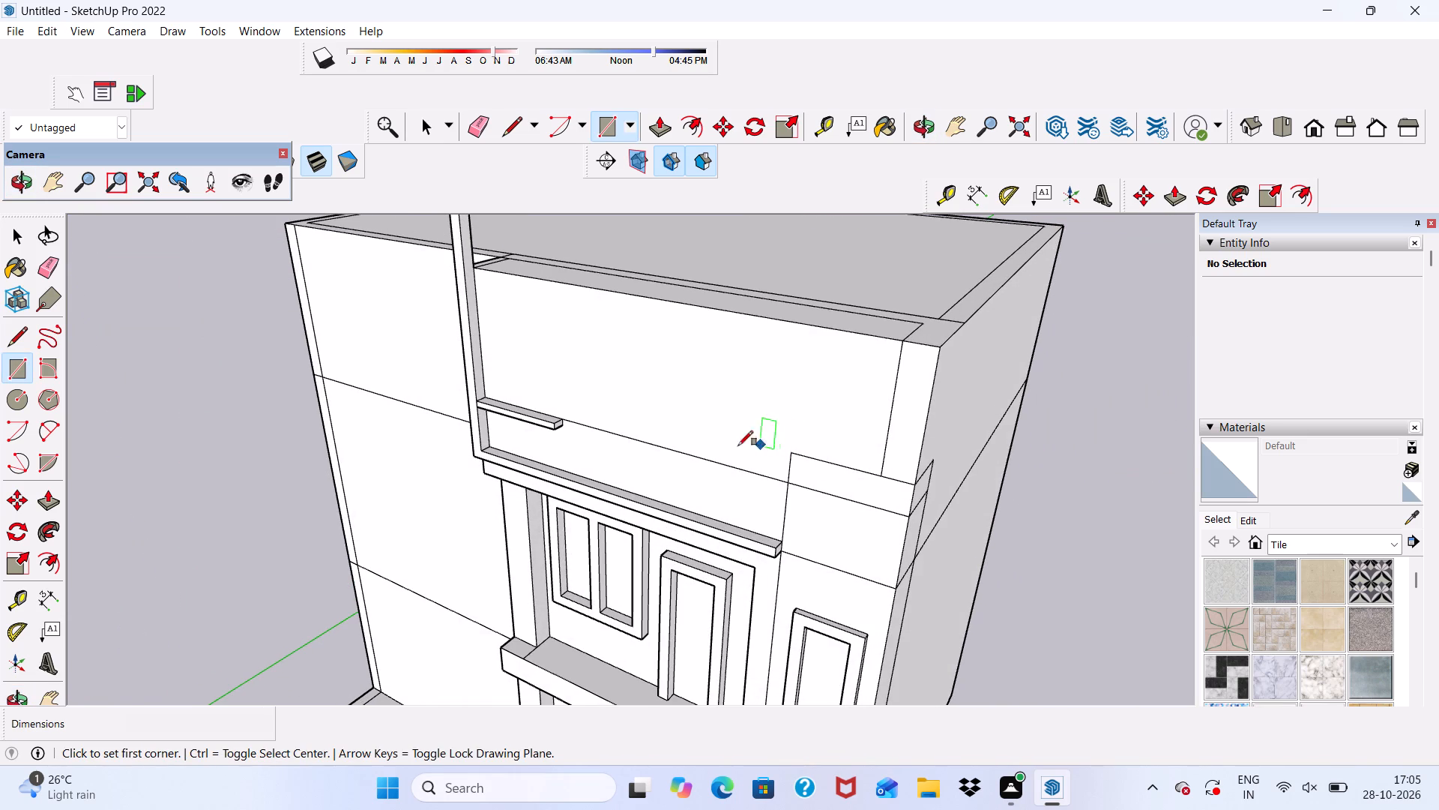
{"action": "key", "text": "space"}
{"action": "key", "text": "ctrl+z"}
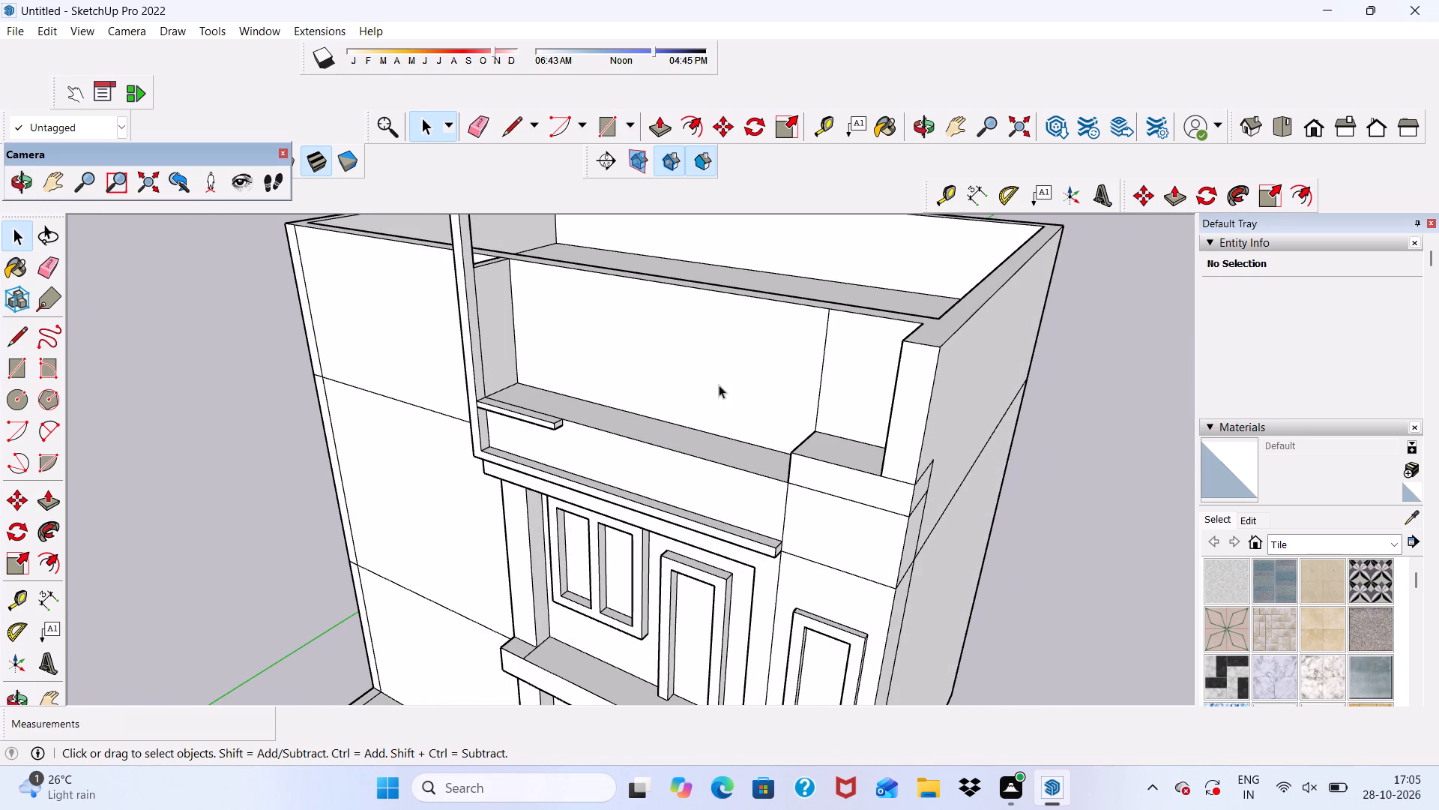
Examine the front recess, the parapet walls and the roof deck from the front, side and above.
{"action": "middle_click_drag", "start_coordinate": [842, 391], "coordinate": [1031, 317]}
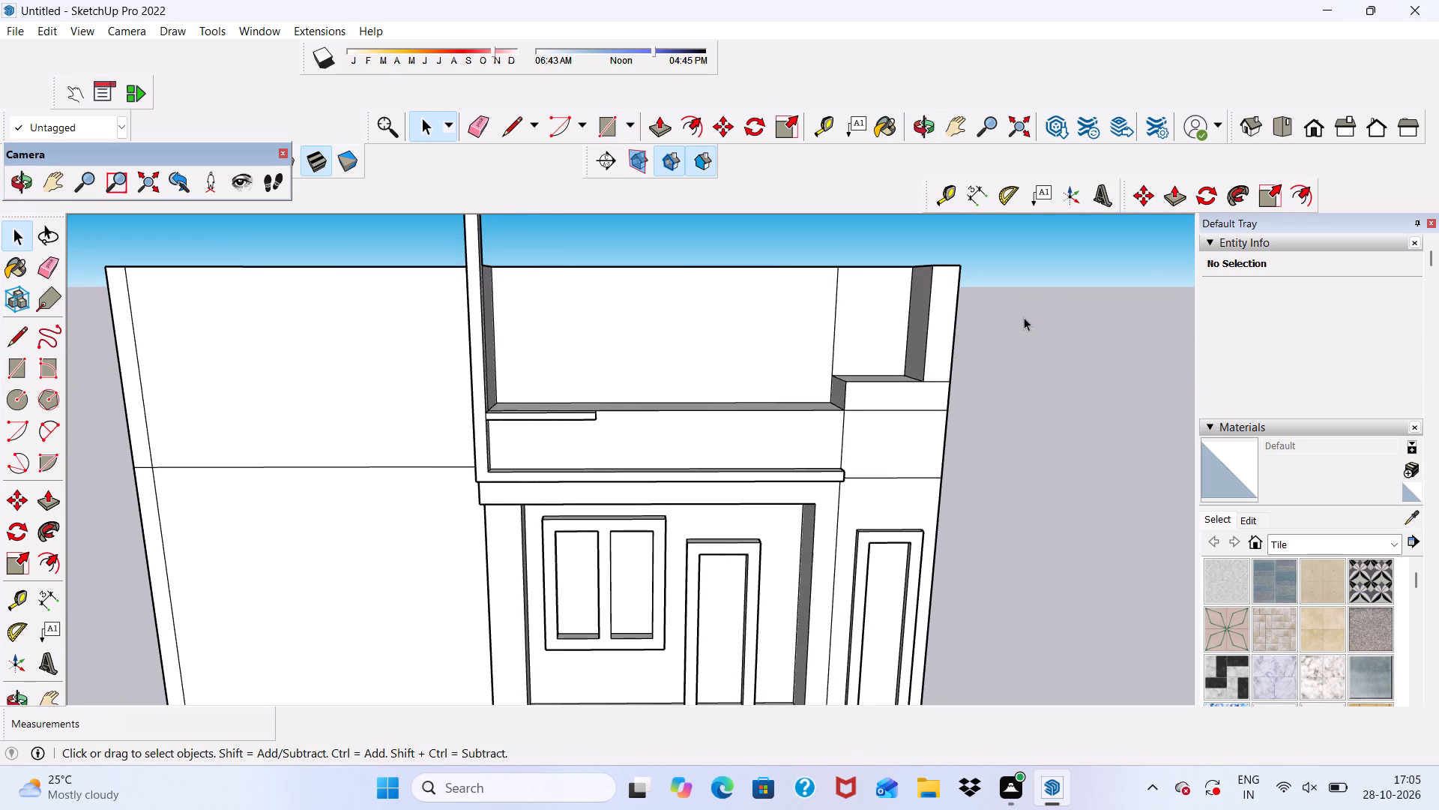
{"action": "key", "text": "space"}
{"action": "scroll", "coordinate": [1011, 321], "scroll_direction": "down", "scroll_amount": 1}
{"action": "middle_click_drag", "start_coordinate": [1010, 323], "coordinate": [346, 455]}
{"action": "key", "text": "space"}
{"action": "scroll", "coordinate": [558, 388], "scroll_direction": "down", "scroll_amount": 1}
{"action": "middle_click_drag", "start_coordinate": [548, 393], "coordinate": [623, 370]}
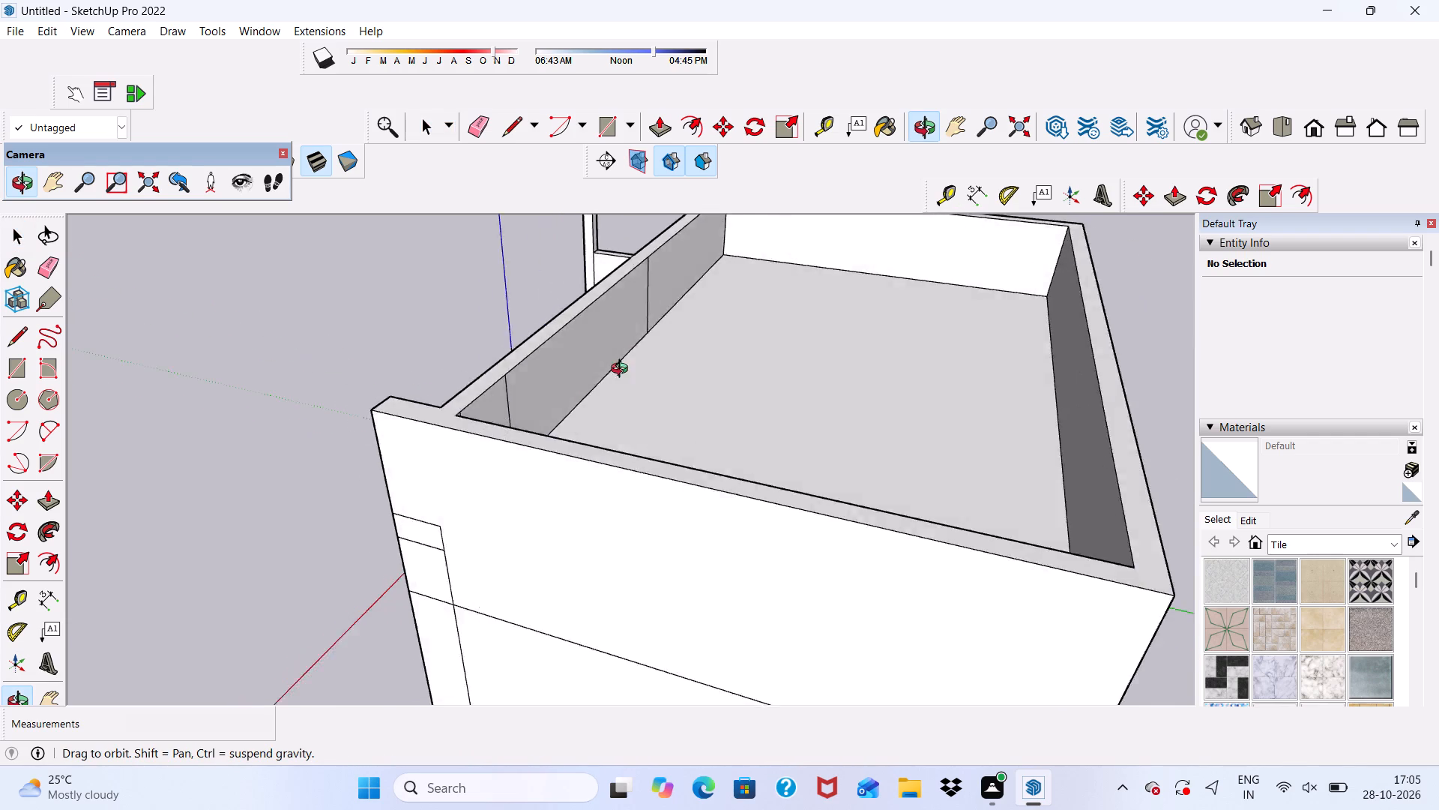
{"action": "middle_click_drag", "start_coordinate": [623, 370], "coordinate": [1087, 372]}
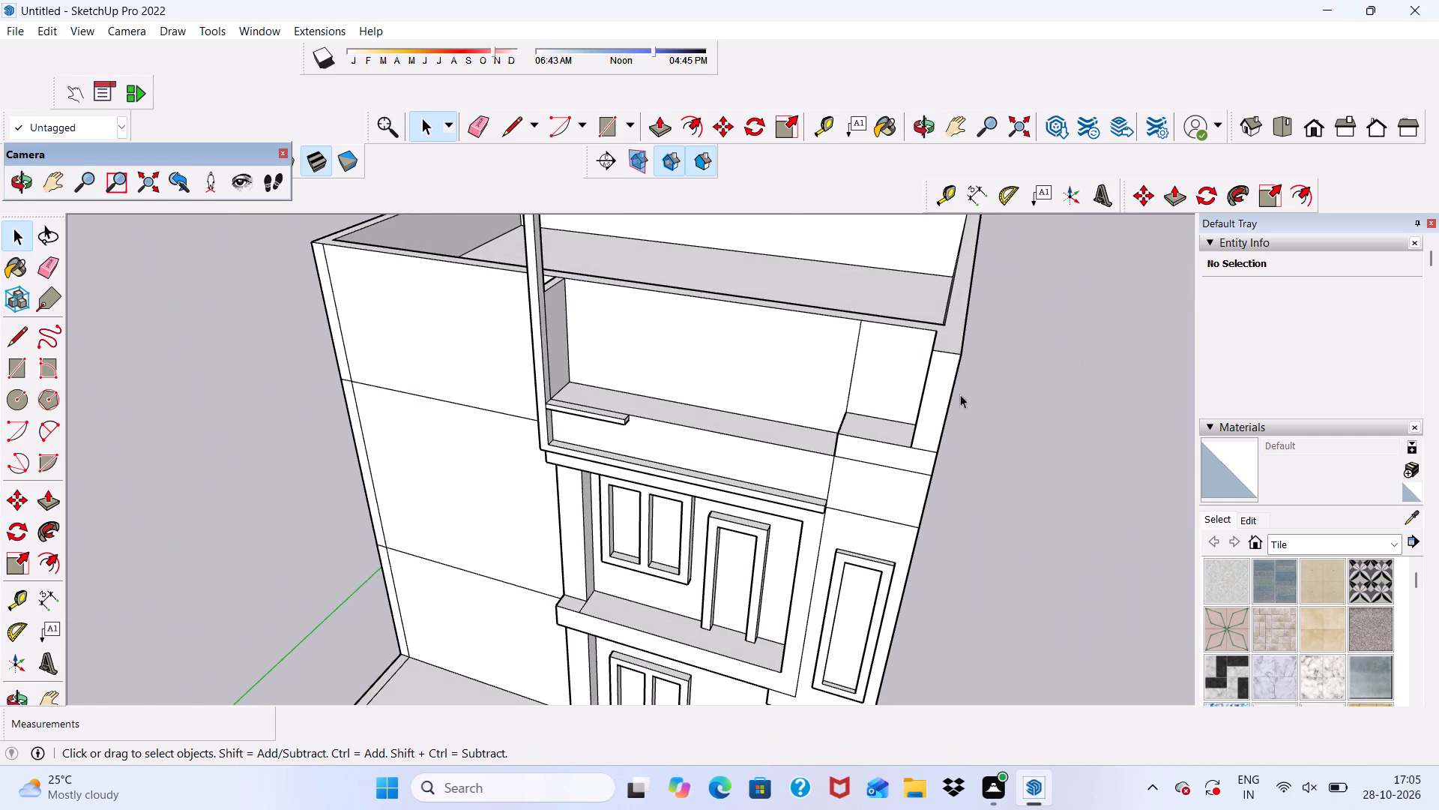
{"action": "scroll", "coordinate": [564, 328], "scroll_direction": "up", "scroll_amount": 5}
{"action": "scroll", "coordinate": [606, 319], "scroll_direction": "down", "scroll_amount": 5}
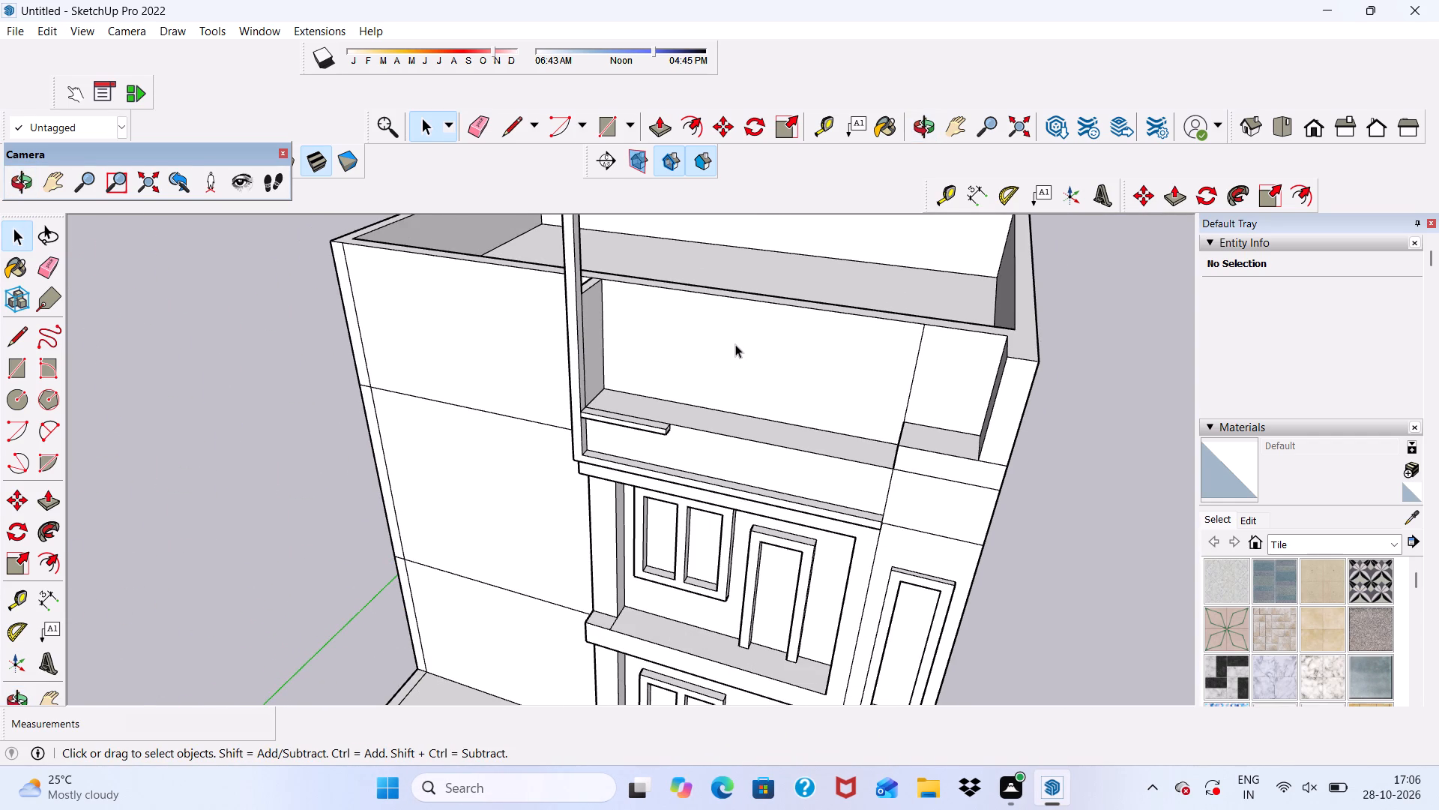
Push/Pull the roof deck inside the parapet up to the top of the rim, undoing any surplus pulls.
{"action": "scroll", "coordinate": [735, 344], "scroll_direction": "down", "scroll_amount": 5}
{"action": "middle_click_drag", "start_coordinate": [742, 356], "coordinate": [285, 463]}
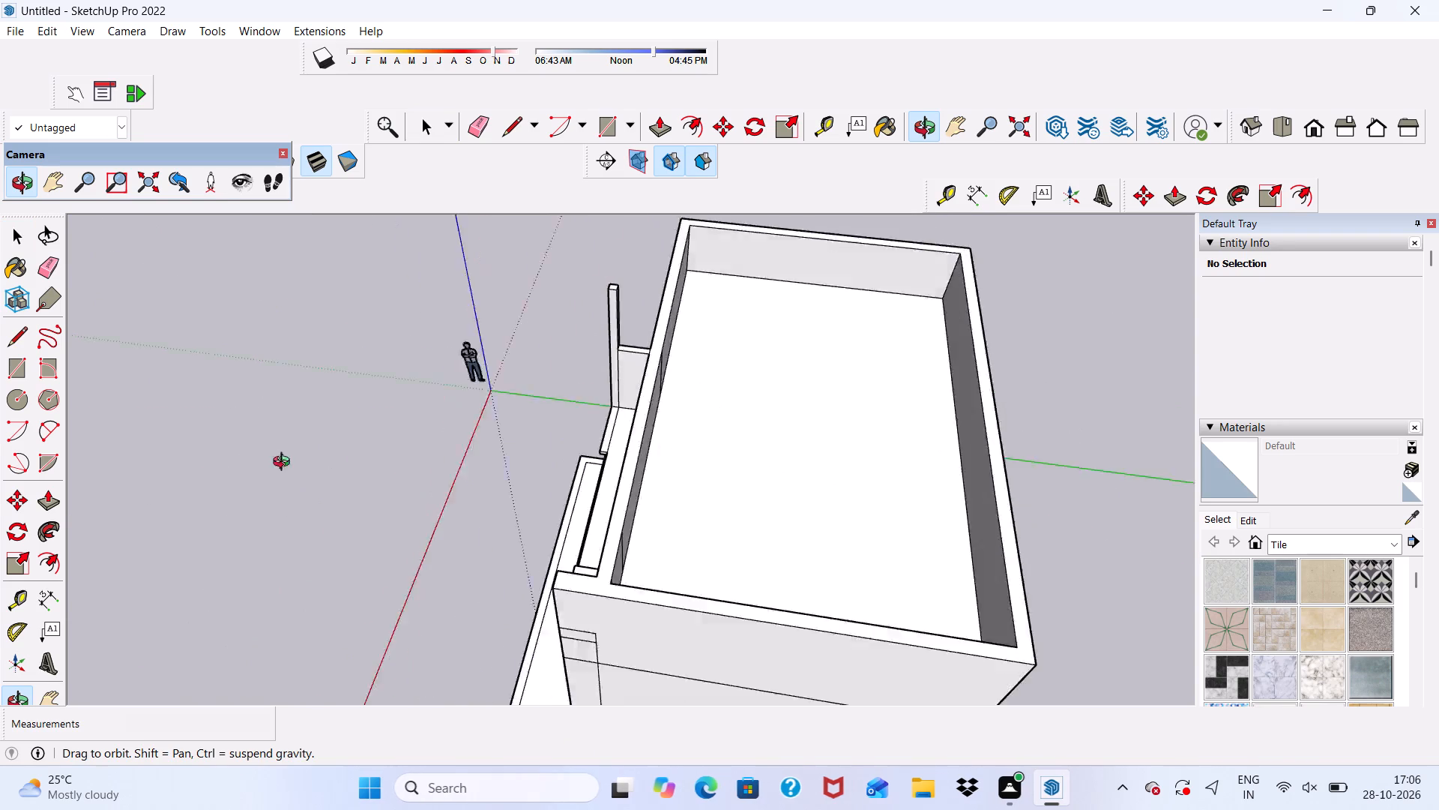
{"action": "middle_click_drag", "start_coordinate": [285, 463], "coordinate": [202, 460]}
{"action": "left_click", "coordinate": [636, 487]}
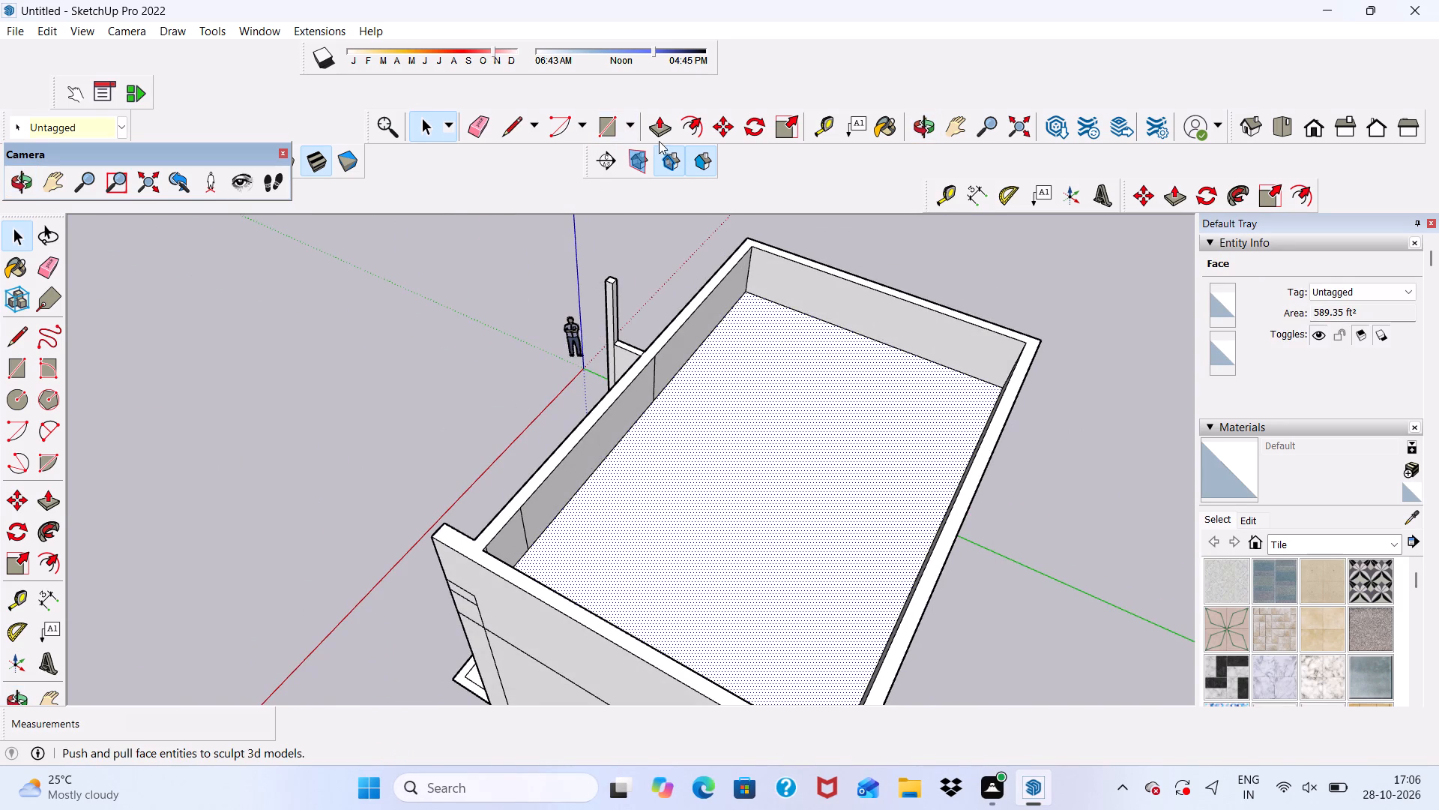
{"action": "left_click", "coordinate": [667, 126]}
{"action": "left_click_drag", "start_coordinate": [681, 490], "coordinate": [675, 480]}
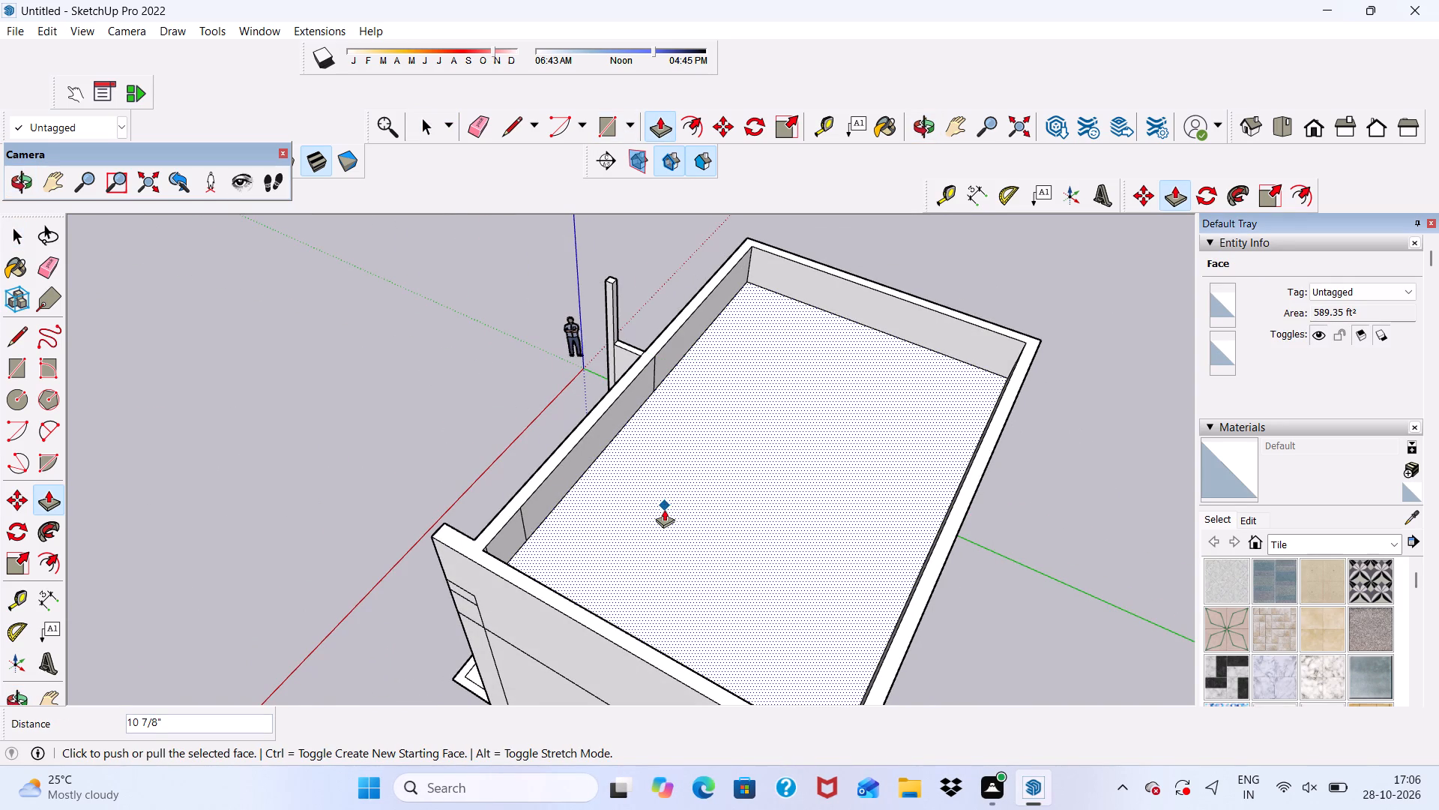
{"action": "left_click", "coordinate": [663, 510]}
{"action": "left_click_drag", "start_coordinate": [665, 520], "coordinate": [492, 550]}
{"action": "left_click", "coordinate": [492, 550]}
{"action": "left_click_drag", "start_coordinate": [489, 549], "coordinate": [482, 546]}
{"action": "double_click", "coordinate": [480, 546]}
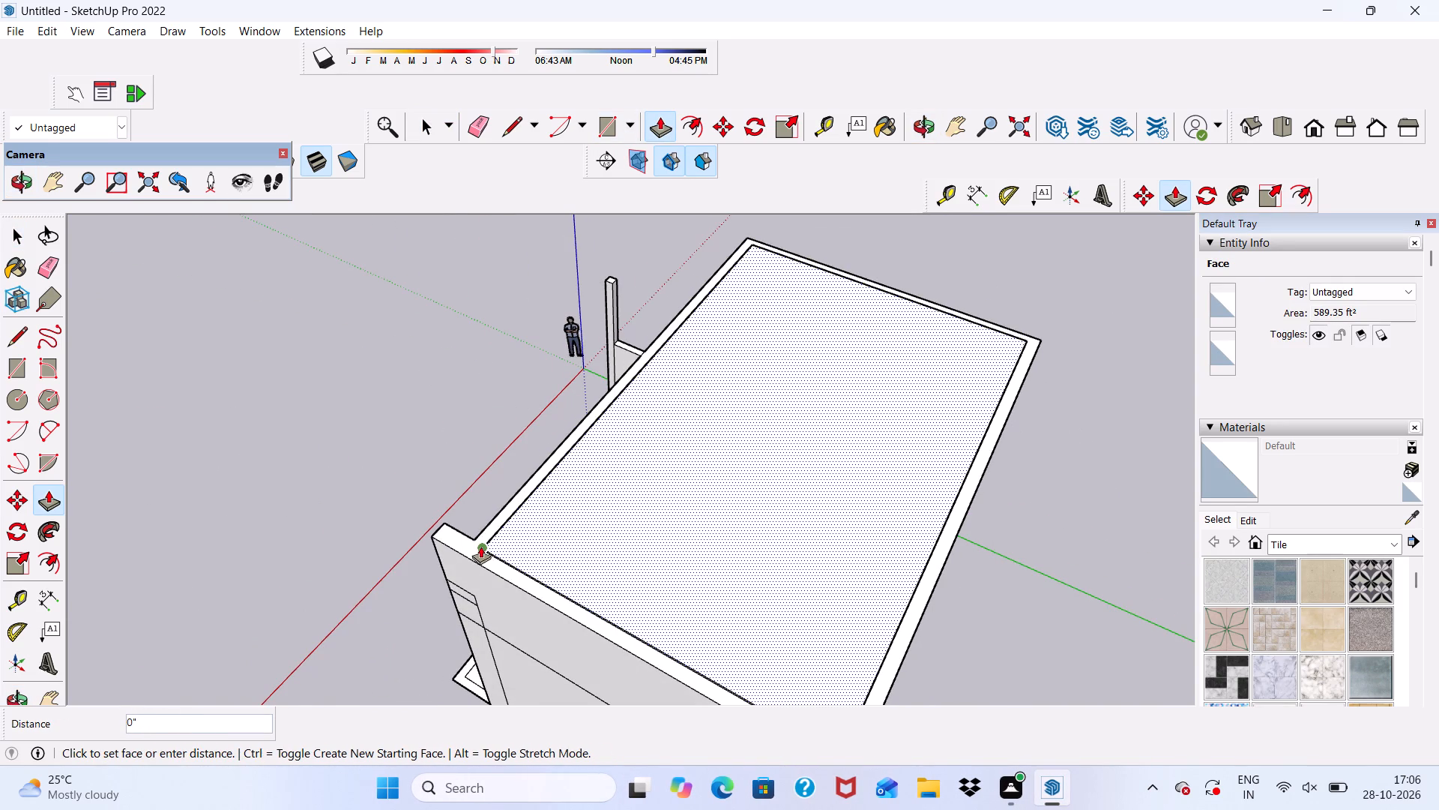
{"action": "key", "text": "ctrl+z"}
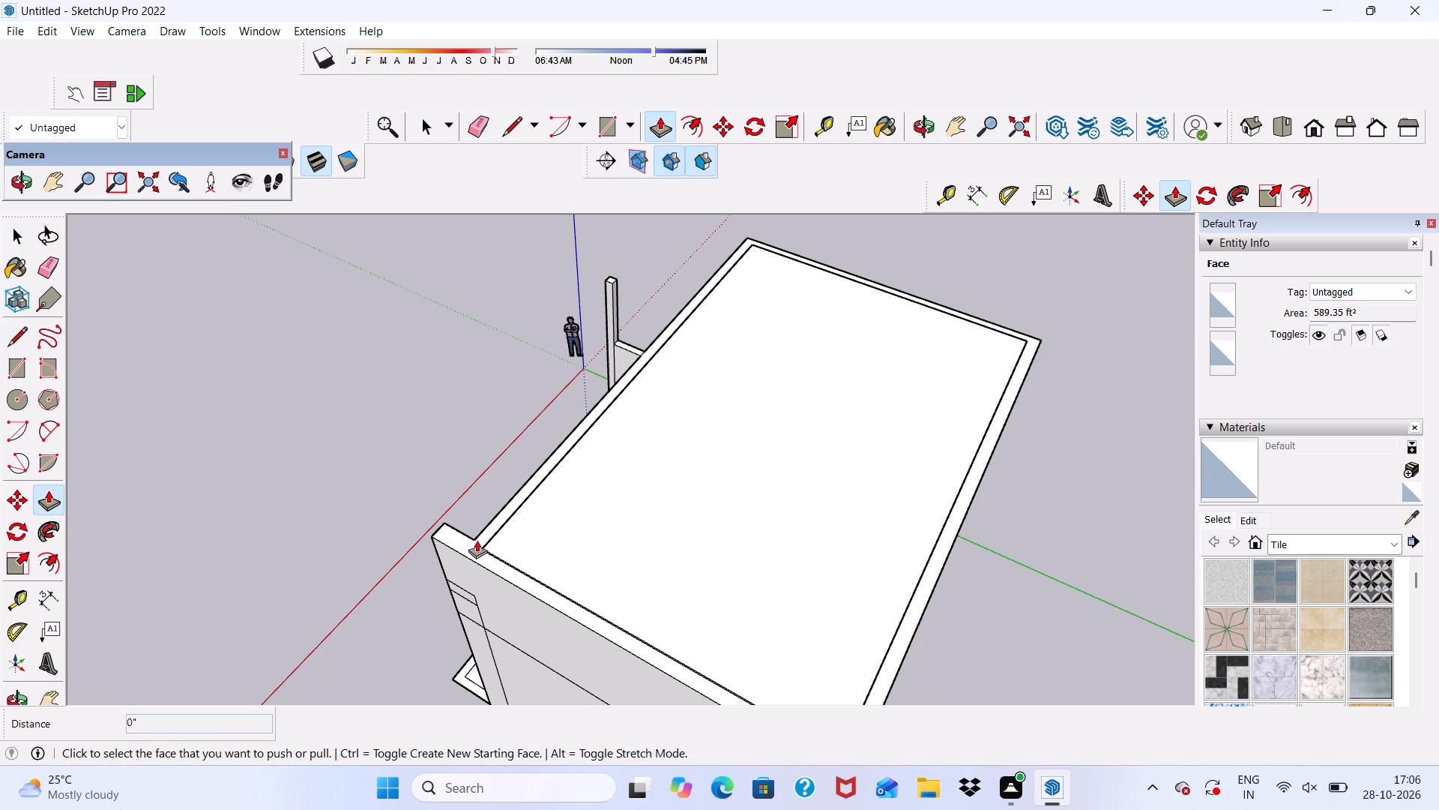
{"action": "key", "text": "ctrl+z"}
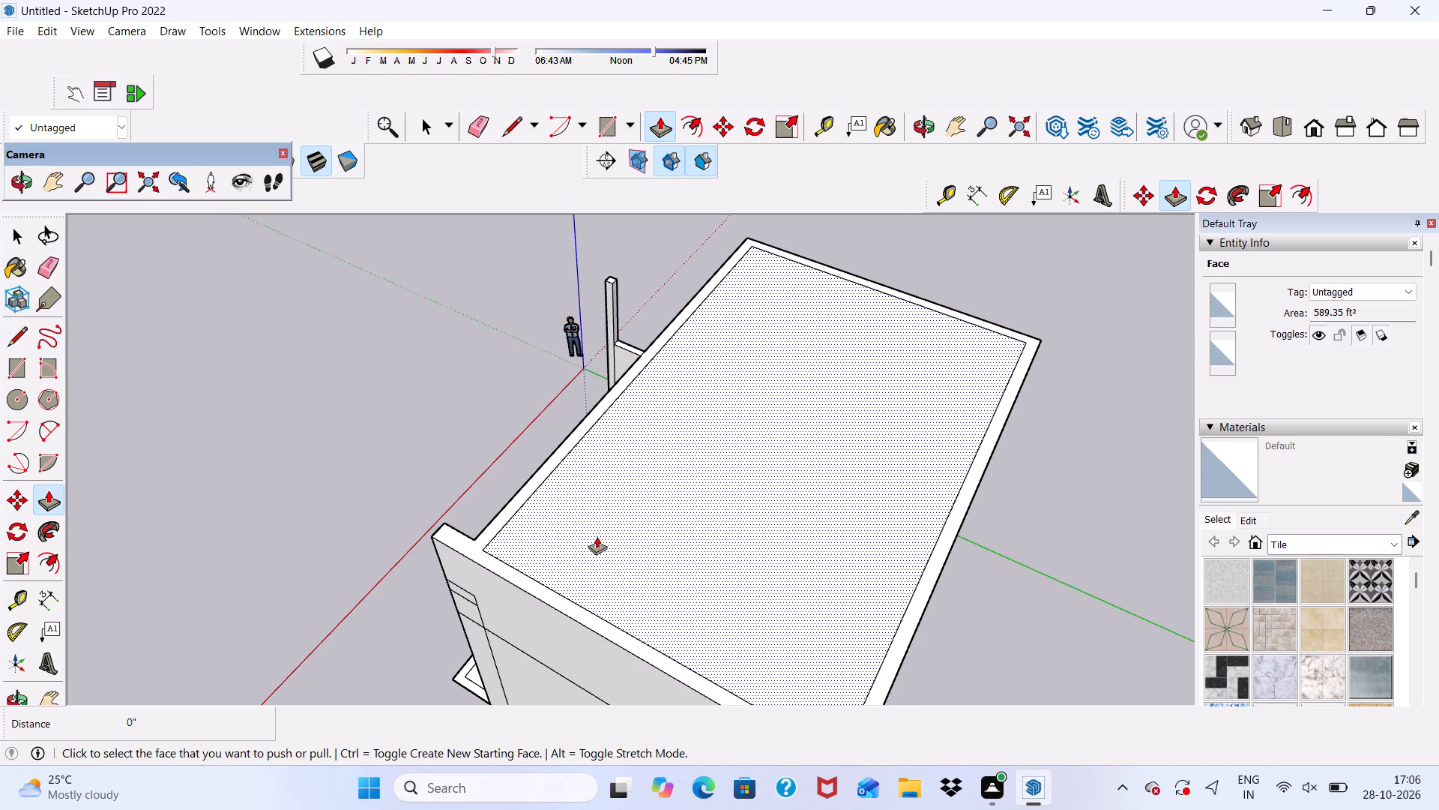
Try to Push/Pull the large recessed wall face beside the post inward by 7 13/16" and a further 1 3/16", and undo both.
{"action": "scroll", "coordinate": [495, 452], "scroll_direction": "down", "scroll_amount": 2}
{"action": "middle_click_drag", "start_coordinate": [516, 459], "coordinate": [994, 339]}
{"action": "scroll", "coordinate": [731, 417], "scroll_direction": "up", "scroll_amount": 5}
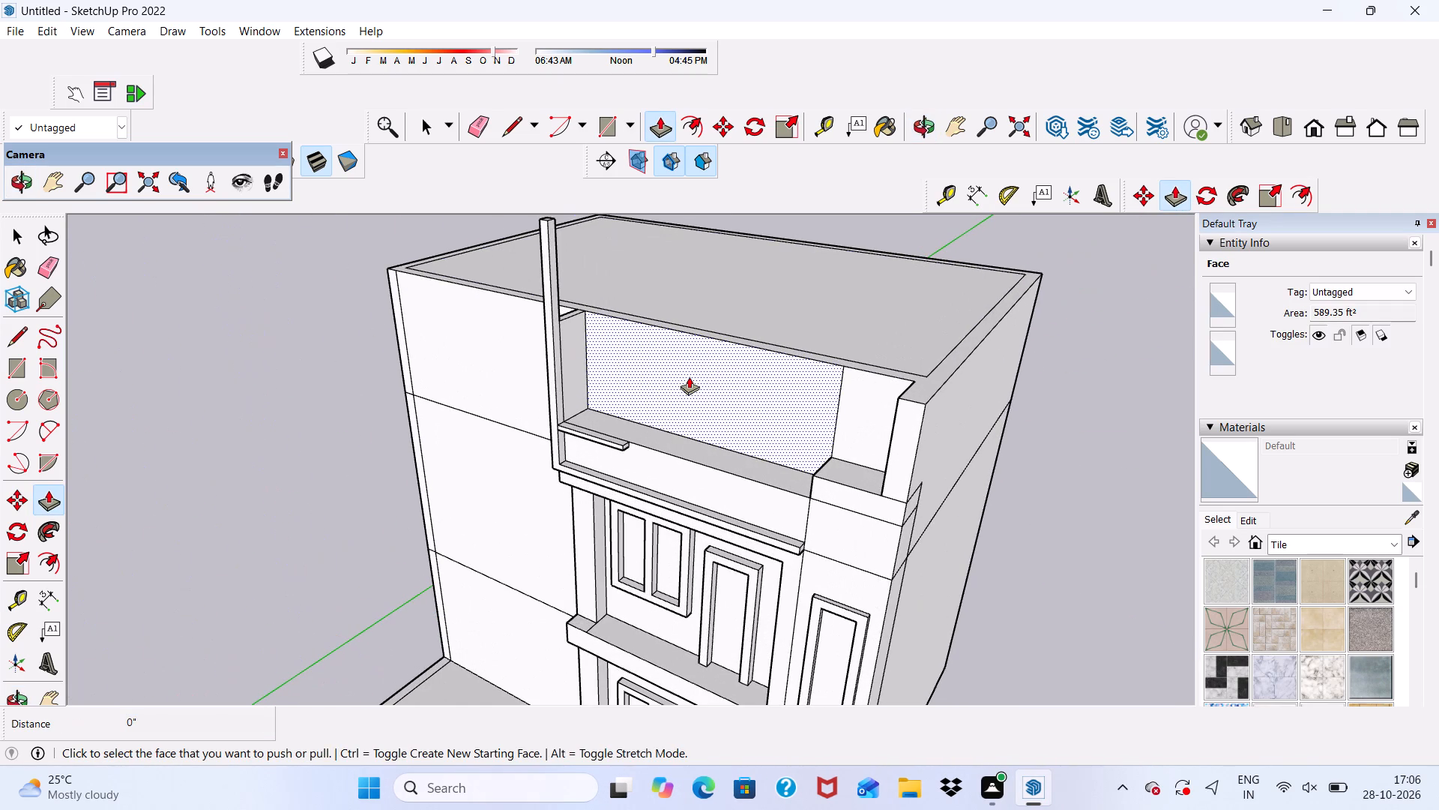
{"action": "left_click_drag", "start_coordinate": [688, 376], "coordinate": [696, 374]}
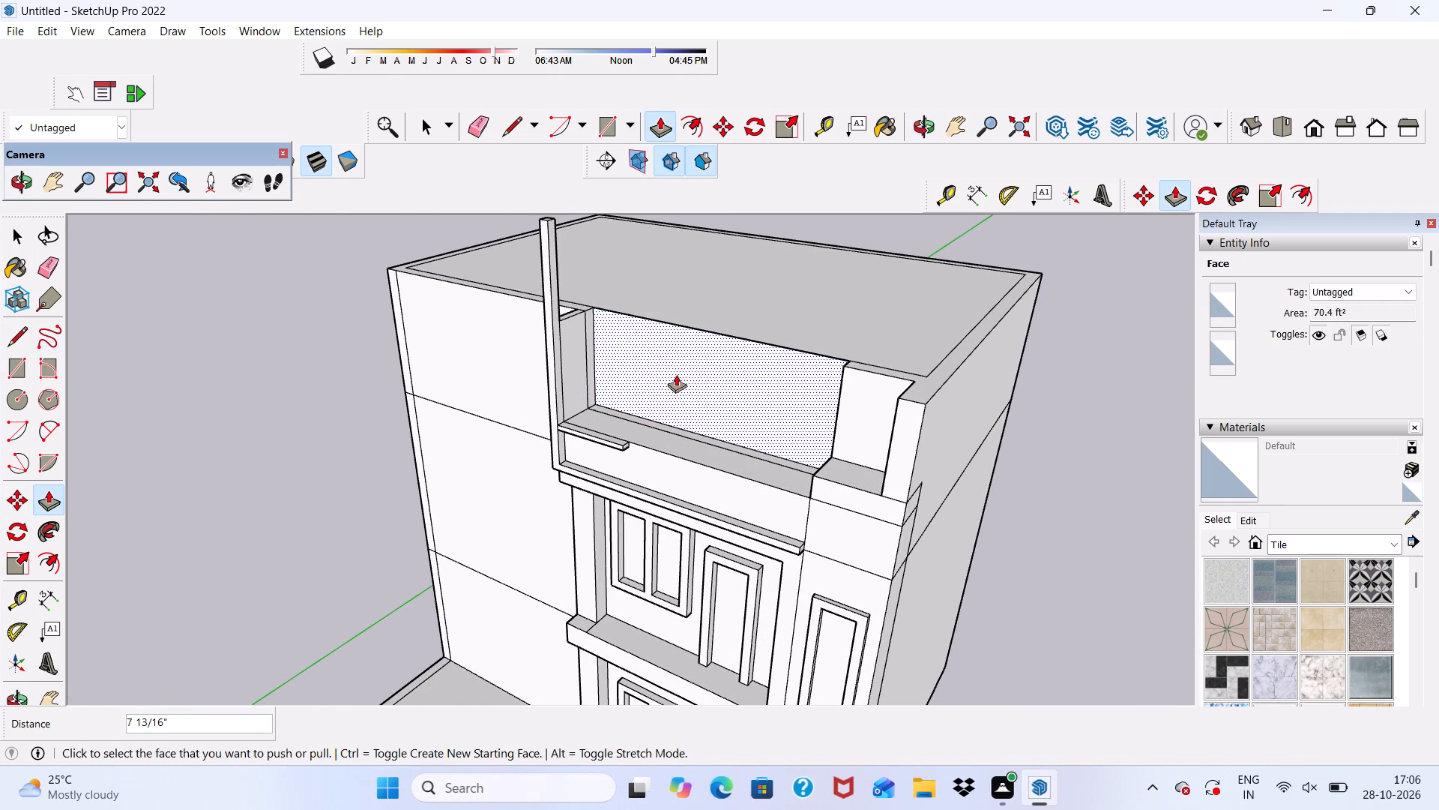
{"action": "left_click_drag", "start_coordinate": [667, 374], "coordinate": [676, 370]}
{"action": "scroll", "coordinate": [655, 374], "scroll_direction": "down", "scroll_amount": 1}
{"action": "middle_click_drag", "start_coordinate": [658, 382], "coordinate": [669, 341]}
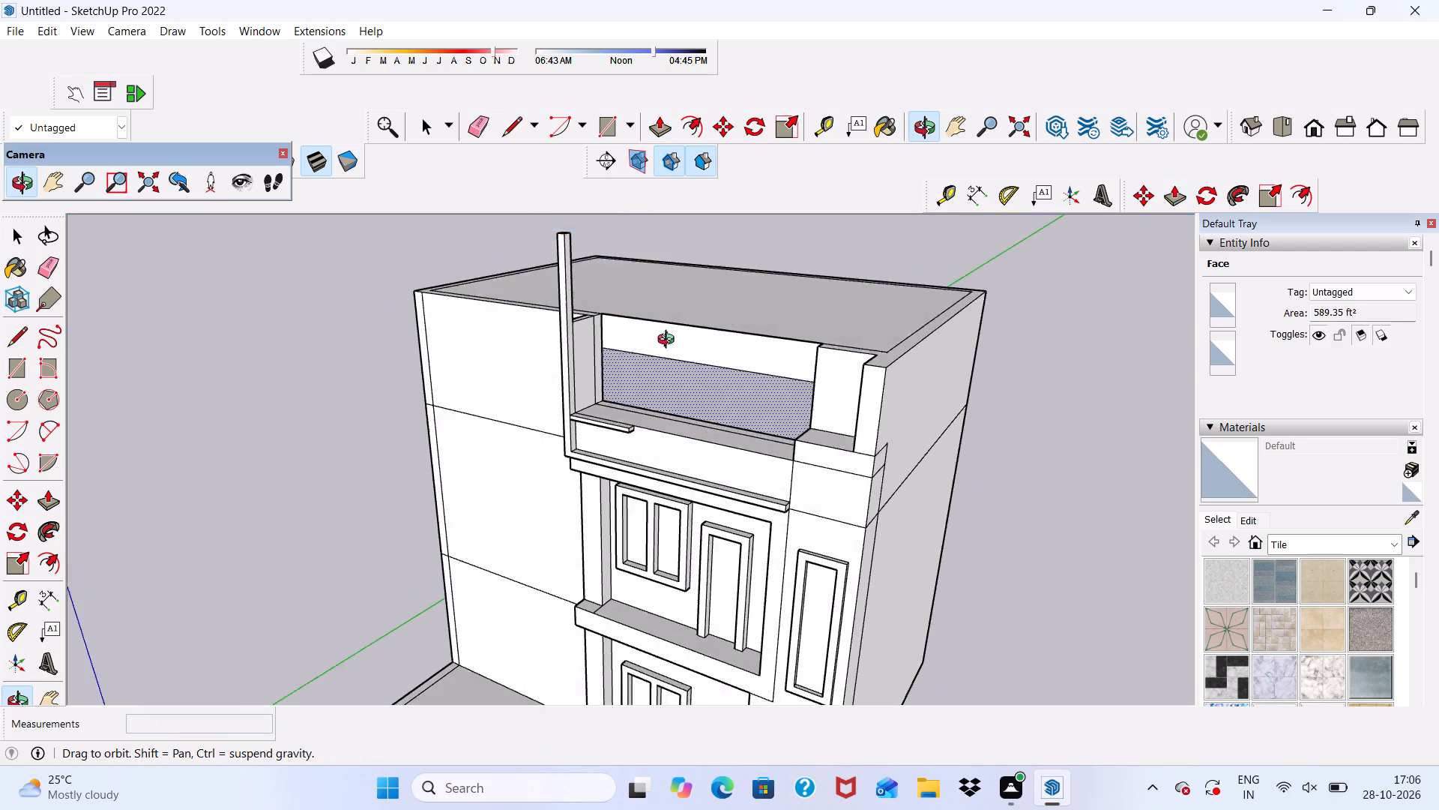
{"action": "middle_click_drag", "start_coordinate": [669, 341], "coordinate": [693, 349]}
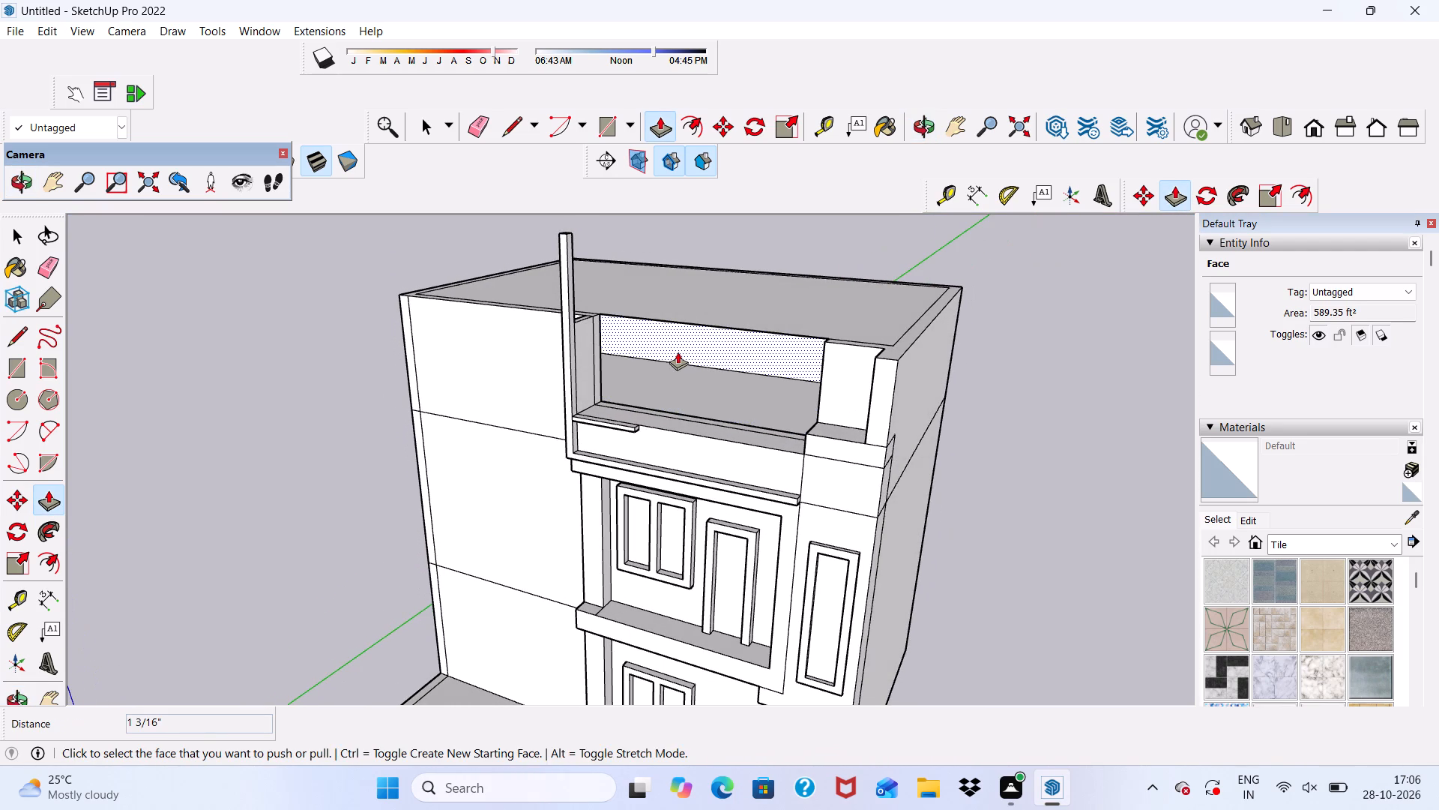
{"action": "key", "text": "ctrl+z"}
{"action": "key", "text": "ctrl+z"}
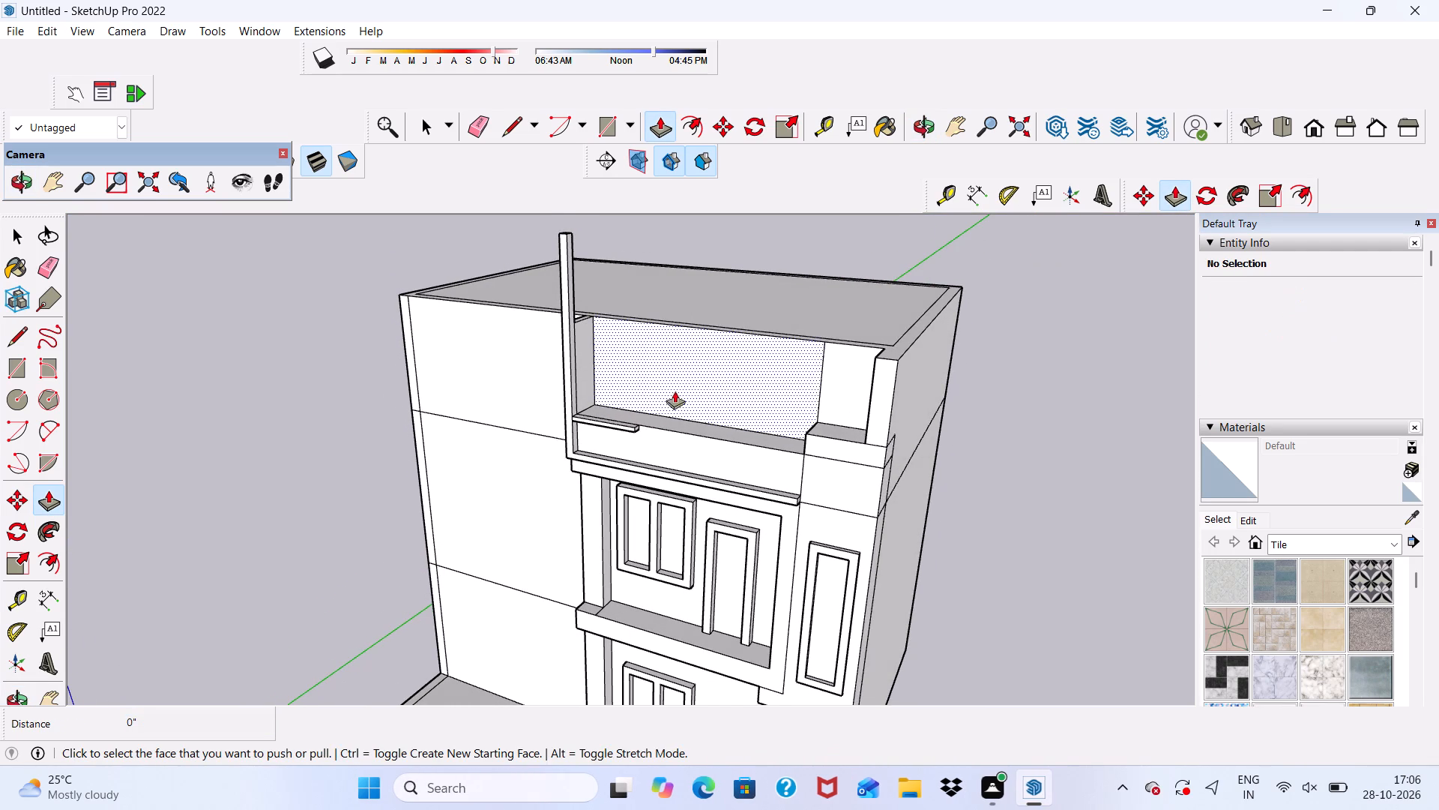
Push/Pull the large recessed wall face beside the post inward 9" to cut an opening through the wall.
{"action": "scroll", "coordinate": [677, 391], "scroll_direction": "up", "scroll_amount": 1}
{"action": "left_click_drag", "start_coordinate": [677, 390], "coordinate": [700, 373]}
{"action": "scroll", "coordinate": [688, 367], "scroll_direction": "up", "scroll_amount": 3}
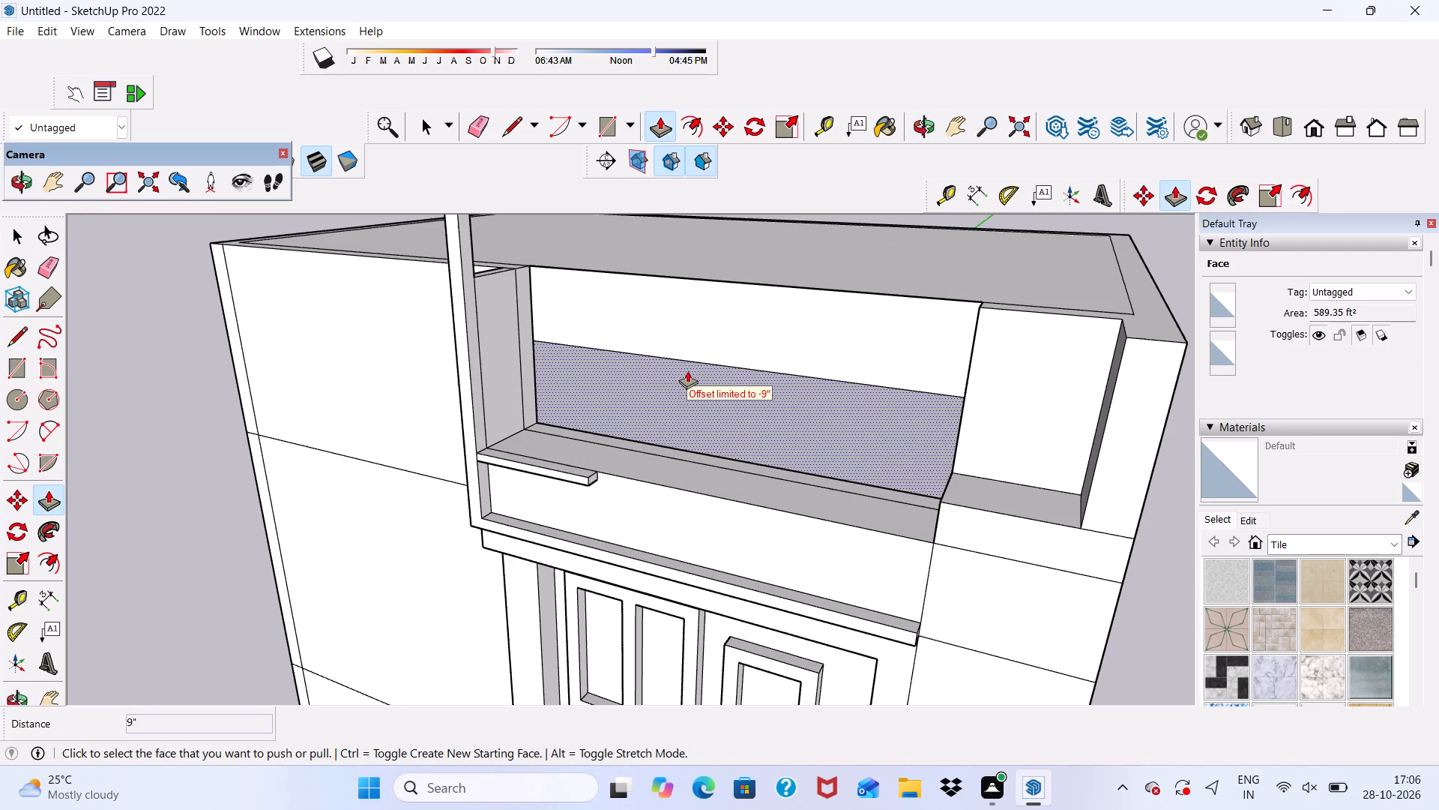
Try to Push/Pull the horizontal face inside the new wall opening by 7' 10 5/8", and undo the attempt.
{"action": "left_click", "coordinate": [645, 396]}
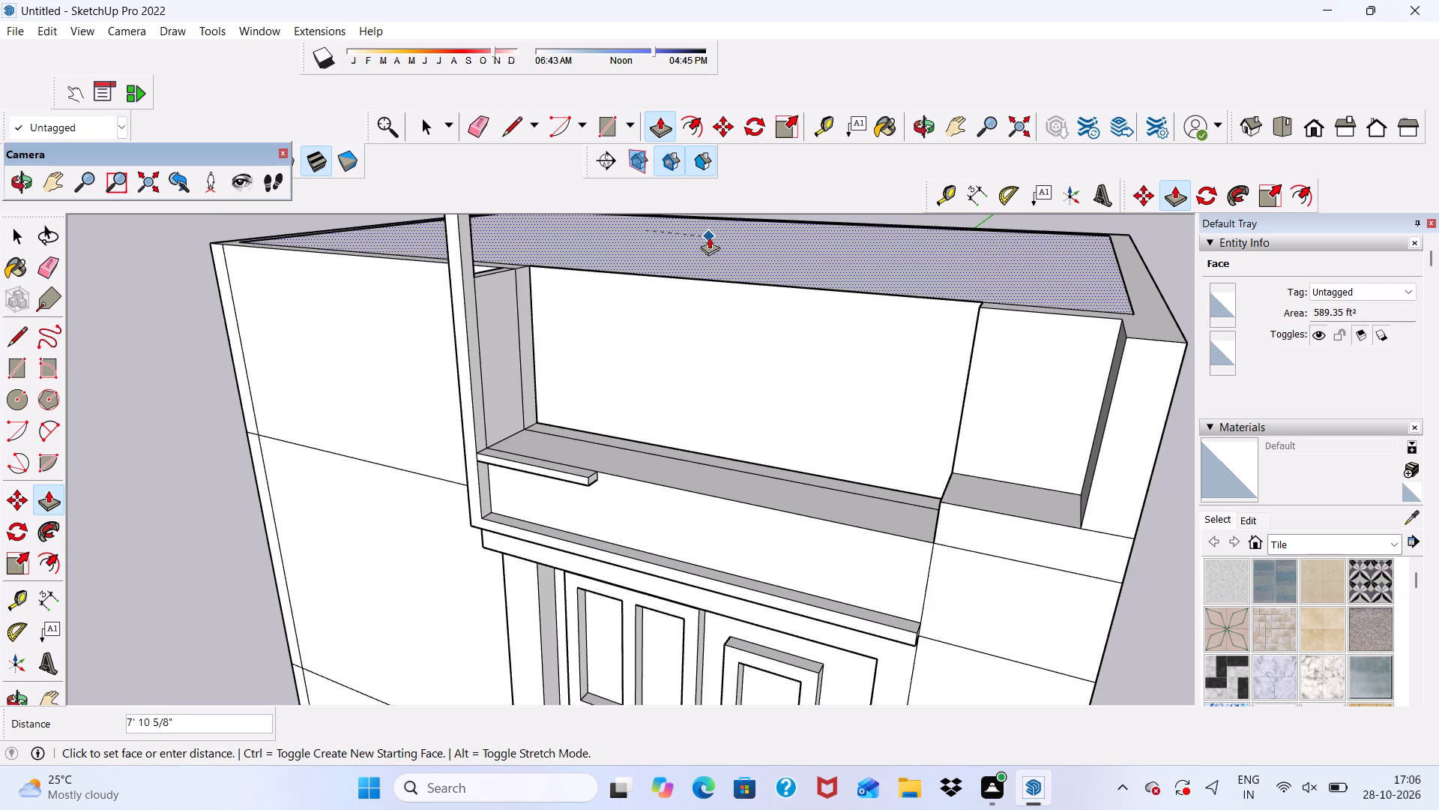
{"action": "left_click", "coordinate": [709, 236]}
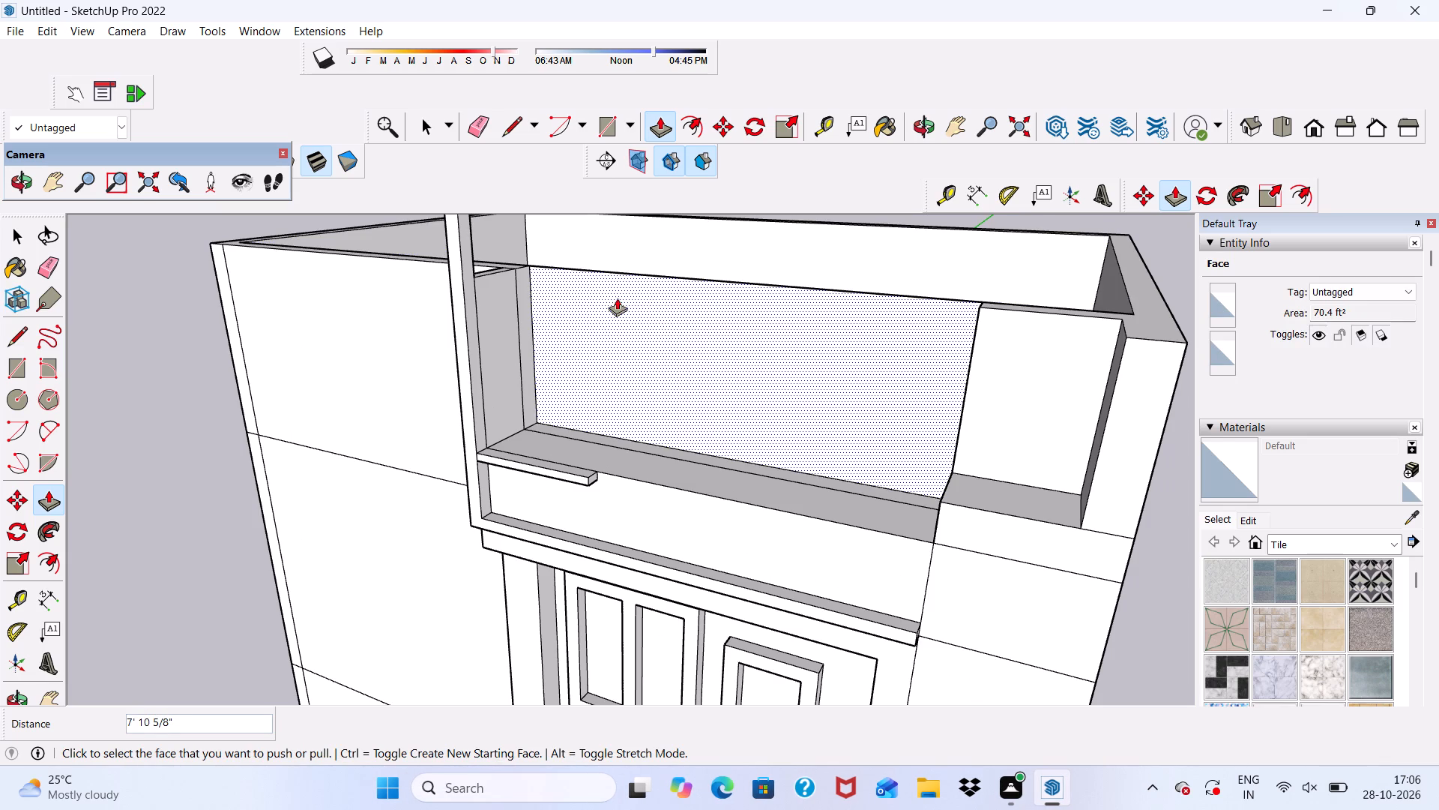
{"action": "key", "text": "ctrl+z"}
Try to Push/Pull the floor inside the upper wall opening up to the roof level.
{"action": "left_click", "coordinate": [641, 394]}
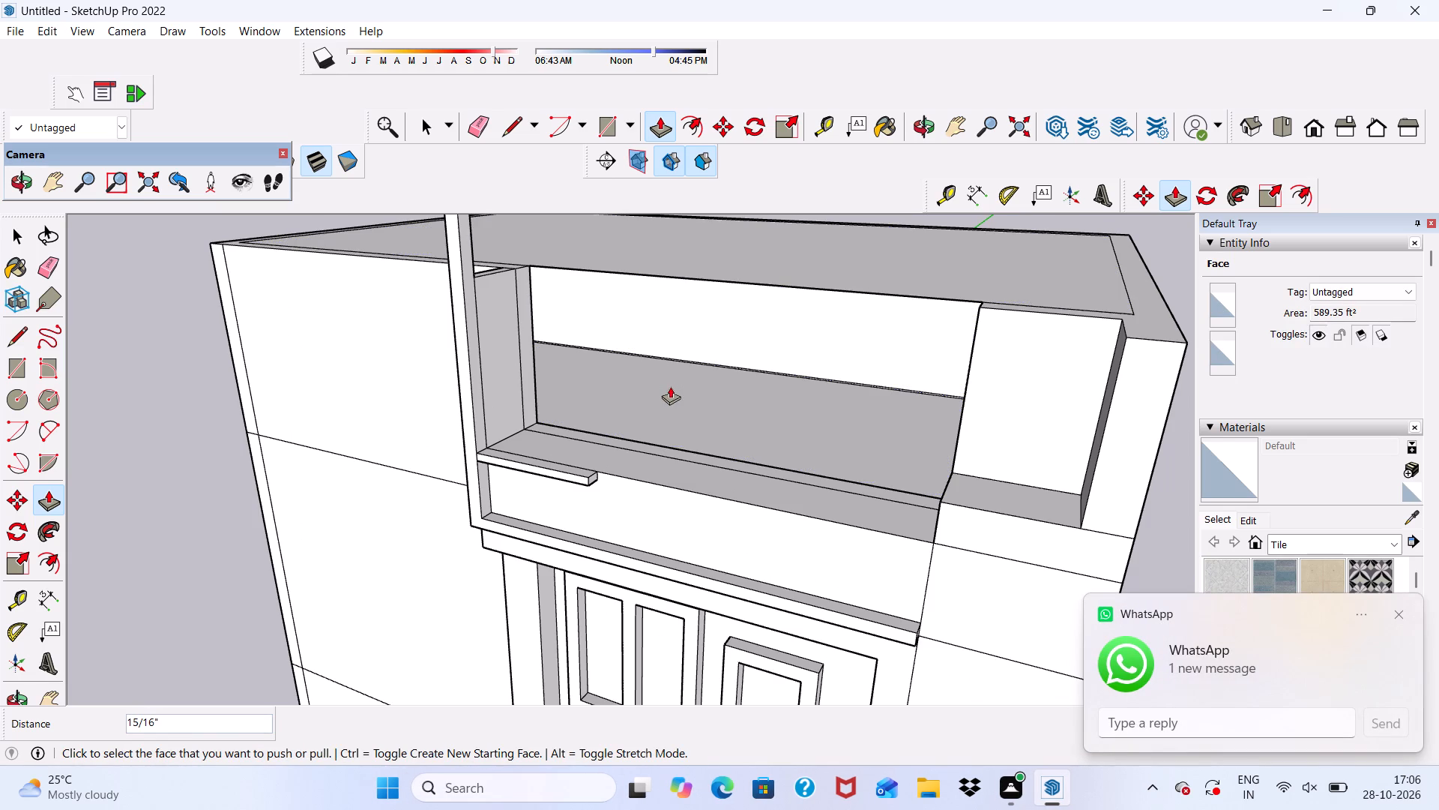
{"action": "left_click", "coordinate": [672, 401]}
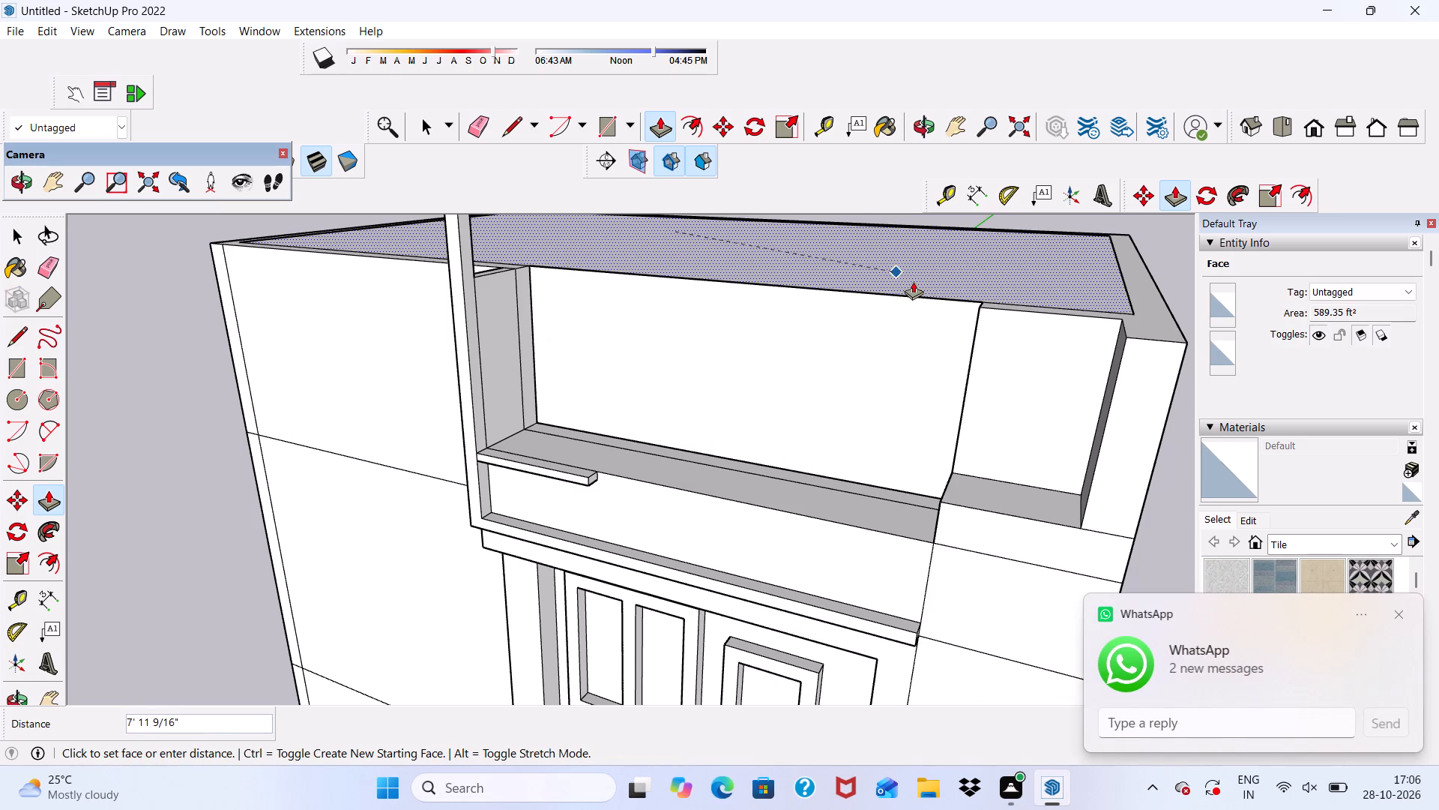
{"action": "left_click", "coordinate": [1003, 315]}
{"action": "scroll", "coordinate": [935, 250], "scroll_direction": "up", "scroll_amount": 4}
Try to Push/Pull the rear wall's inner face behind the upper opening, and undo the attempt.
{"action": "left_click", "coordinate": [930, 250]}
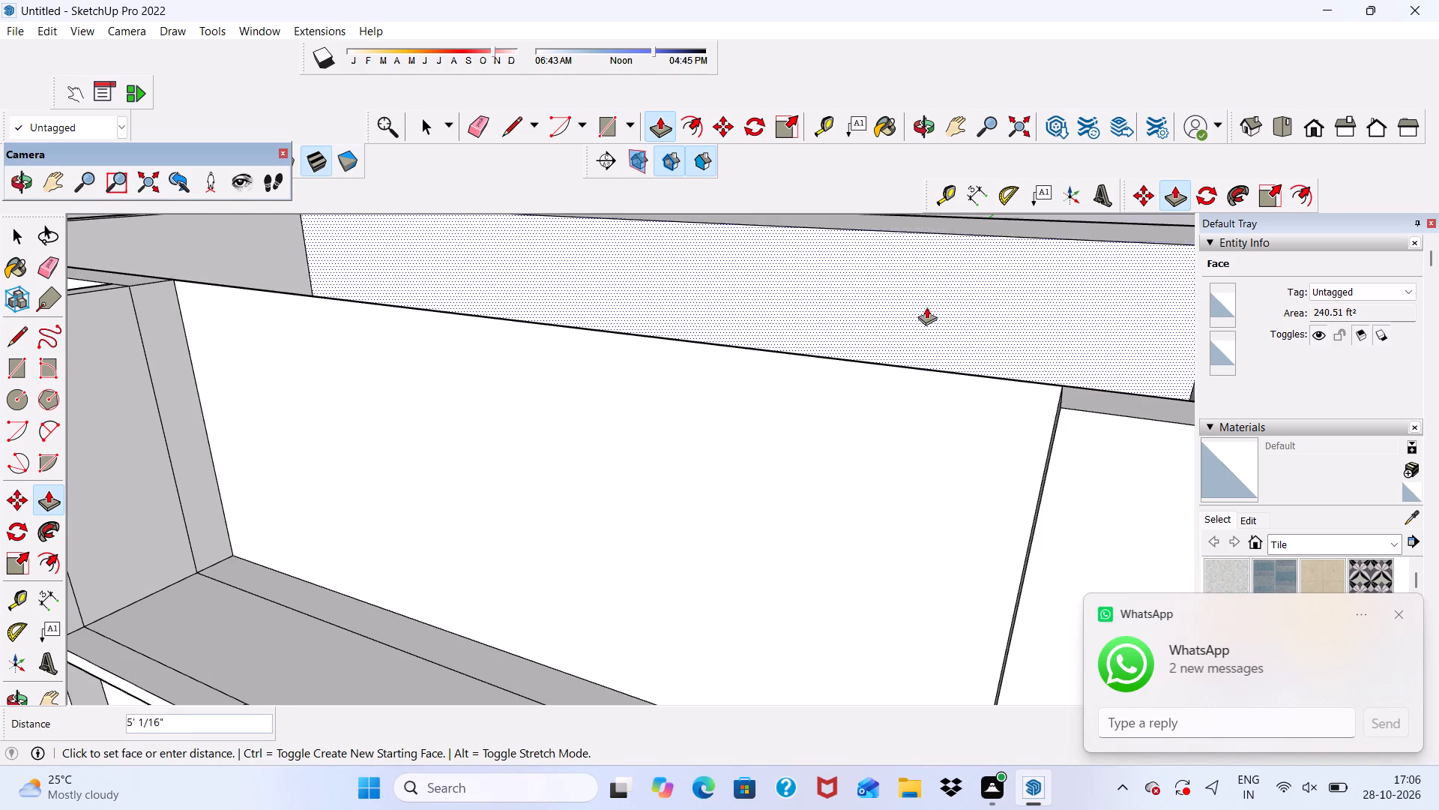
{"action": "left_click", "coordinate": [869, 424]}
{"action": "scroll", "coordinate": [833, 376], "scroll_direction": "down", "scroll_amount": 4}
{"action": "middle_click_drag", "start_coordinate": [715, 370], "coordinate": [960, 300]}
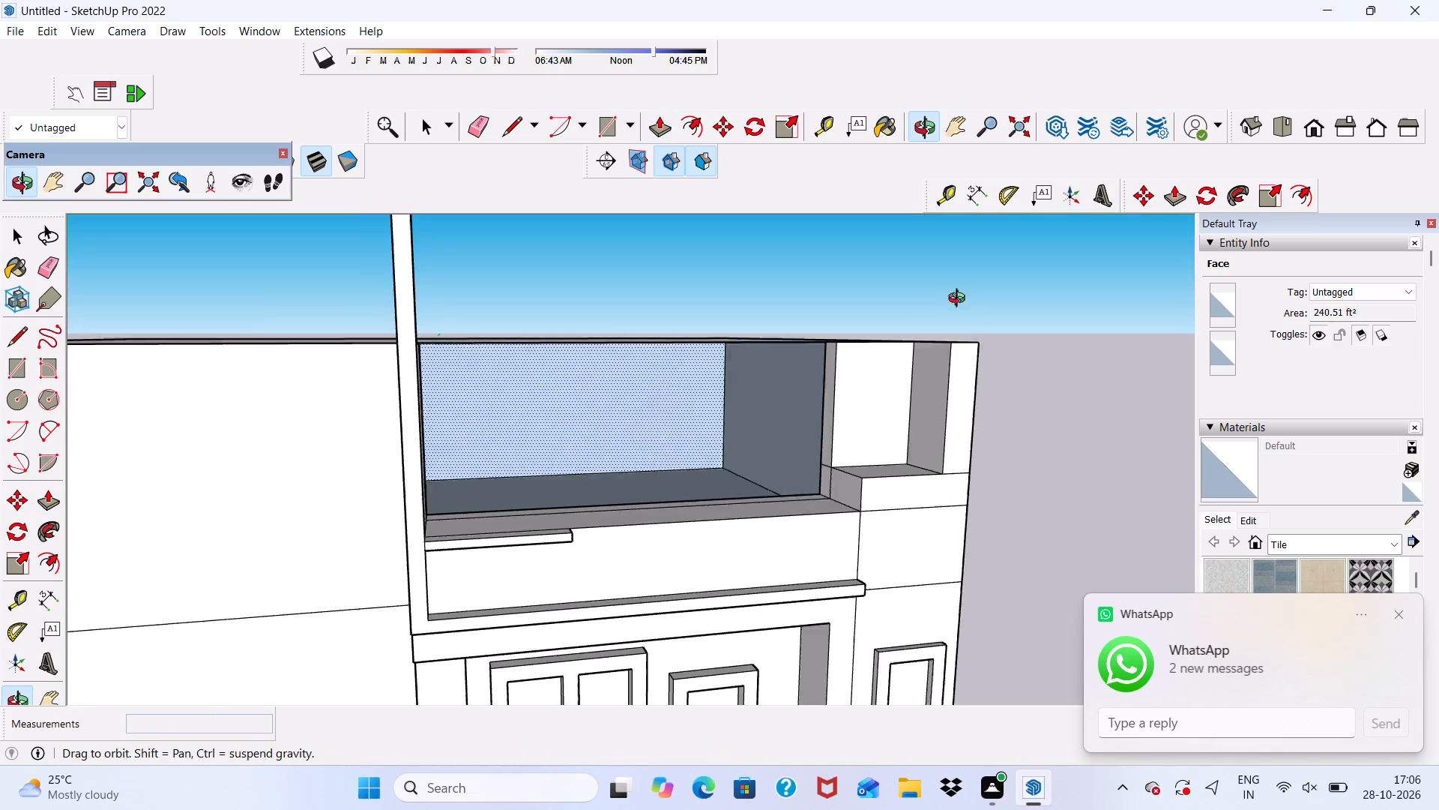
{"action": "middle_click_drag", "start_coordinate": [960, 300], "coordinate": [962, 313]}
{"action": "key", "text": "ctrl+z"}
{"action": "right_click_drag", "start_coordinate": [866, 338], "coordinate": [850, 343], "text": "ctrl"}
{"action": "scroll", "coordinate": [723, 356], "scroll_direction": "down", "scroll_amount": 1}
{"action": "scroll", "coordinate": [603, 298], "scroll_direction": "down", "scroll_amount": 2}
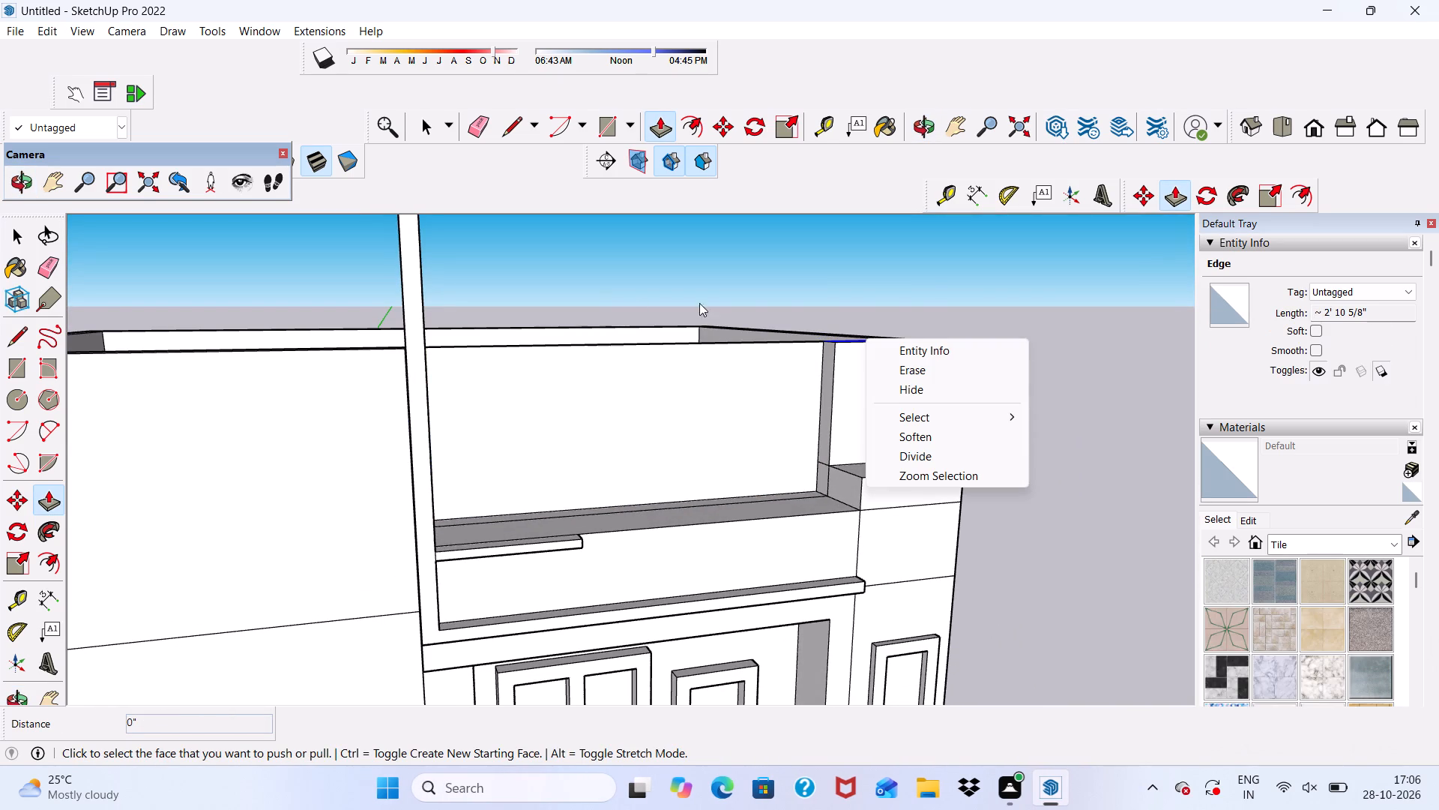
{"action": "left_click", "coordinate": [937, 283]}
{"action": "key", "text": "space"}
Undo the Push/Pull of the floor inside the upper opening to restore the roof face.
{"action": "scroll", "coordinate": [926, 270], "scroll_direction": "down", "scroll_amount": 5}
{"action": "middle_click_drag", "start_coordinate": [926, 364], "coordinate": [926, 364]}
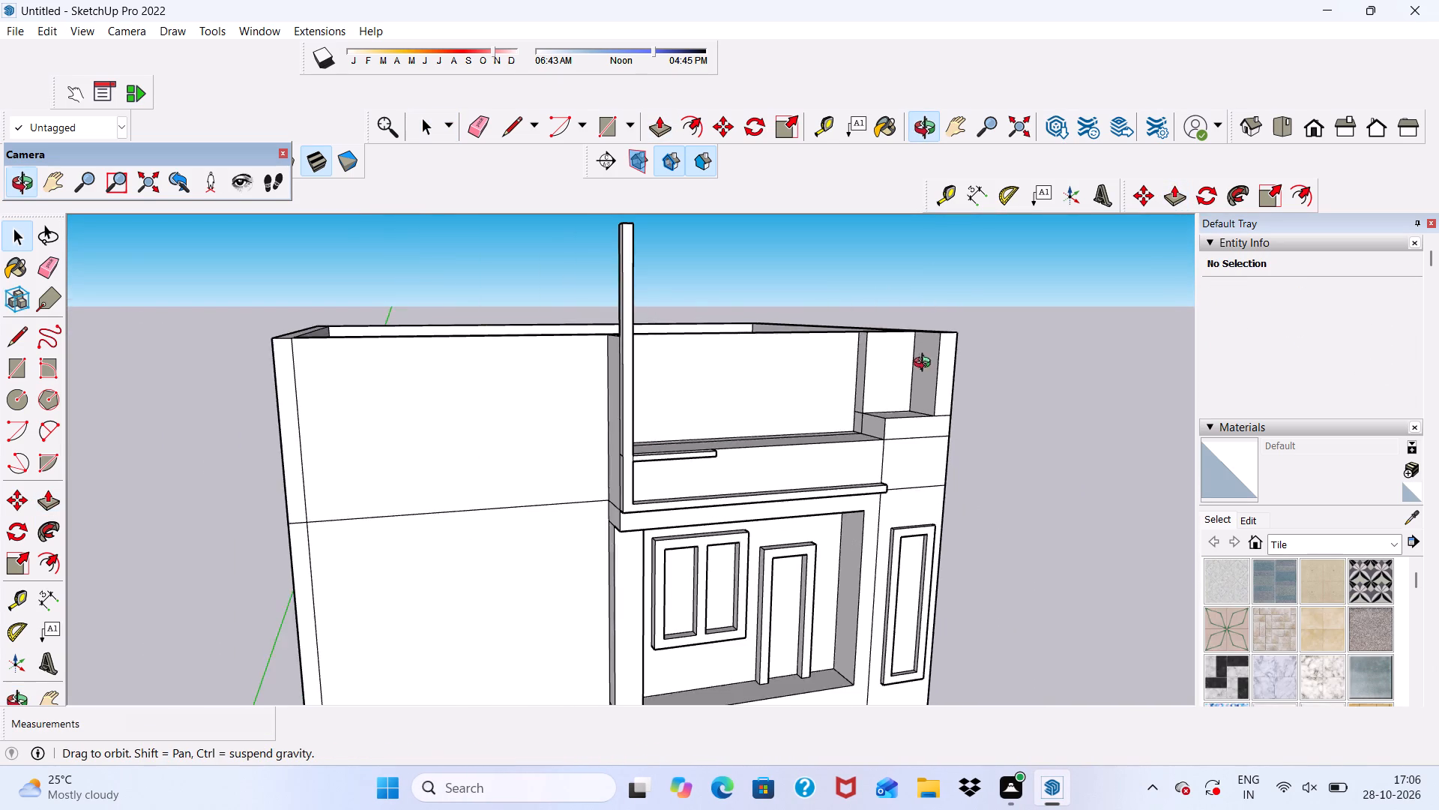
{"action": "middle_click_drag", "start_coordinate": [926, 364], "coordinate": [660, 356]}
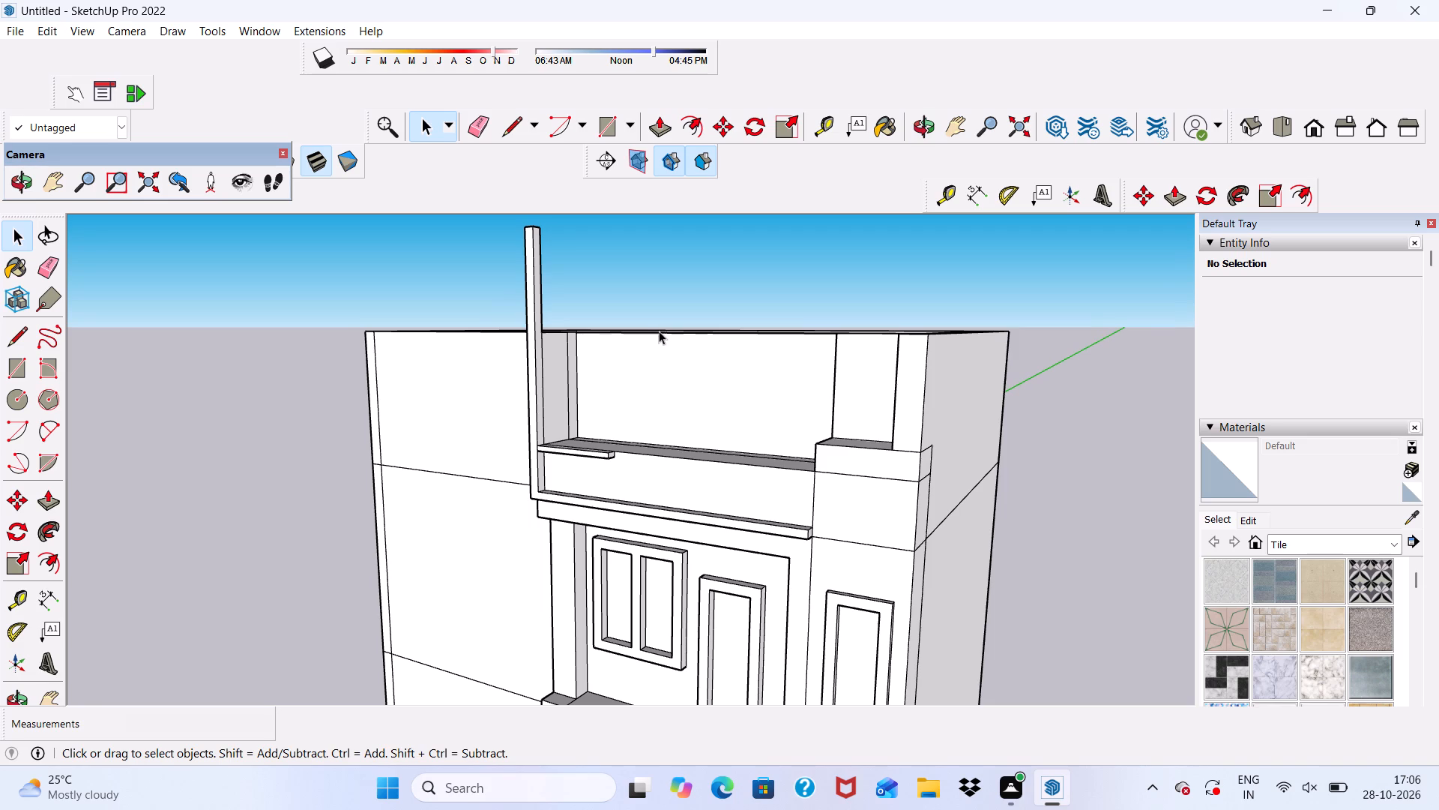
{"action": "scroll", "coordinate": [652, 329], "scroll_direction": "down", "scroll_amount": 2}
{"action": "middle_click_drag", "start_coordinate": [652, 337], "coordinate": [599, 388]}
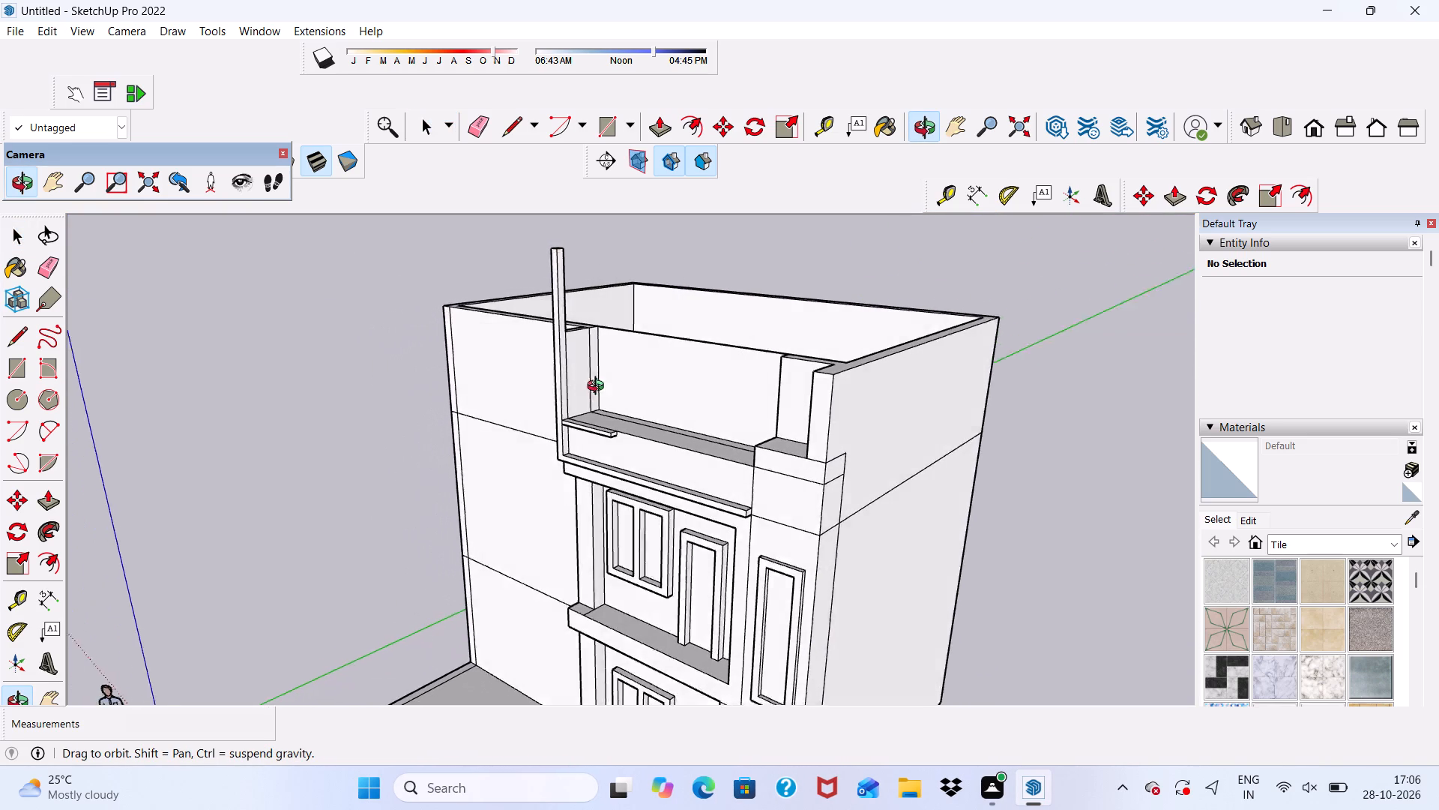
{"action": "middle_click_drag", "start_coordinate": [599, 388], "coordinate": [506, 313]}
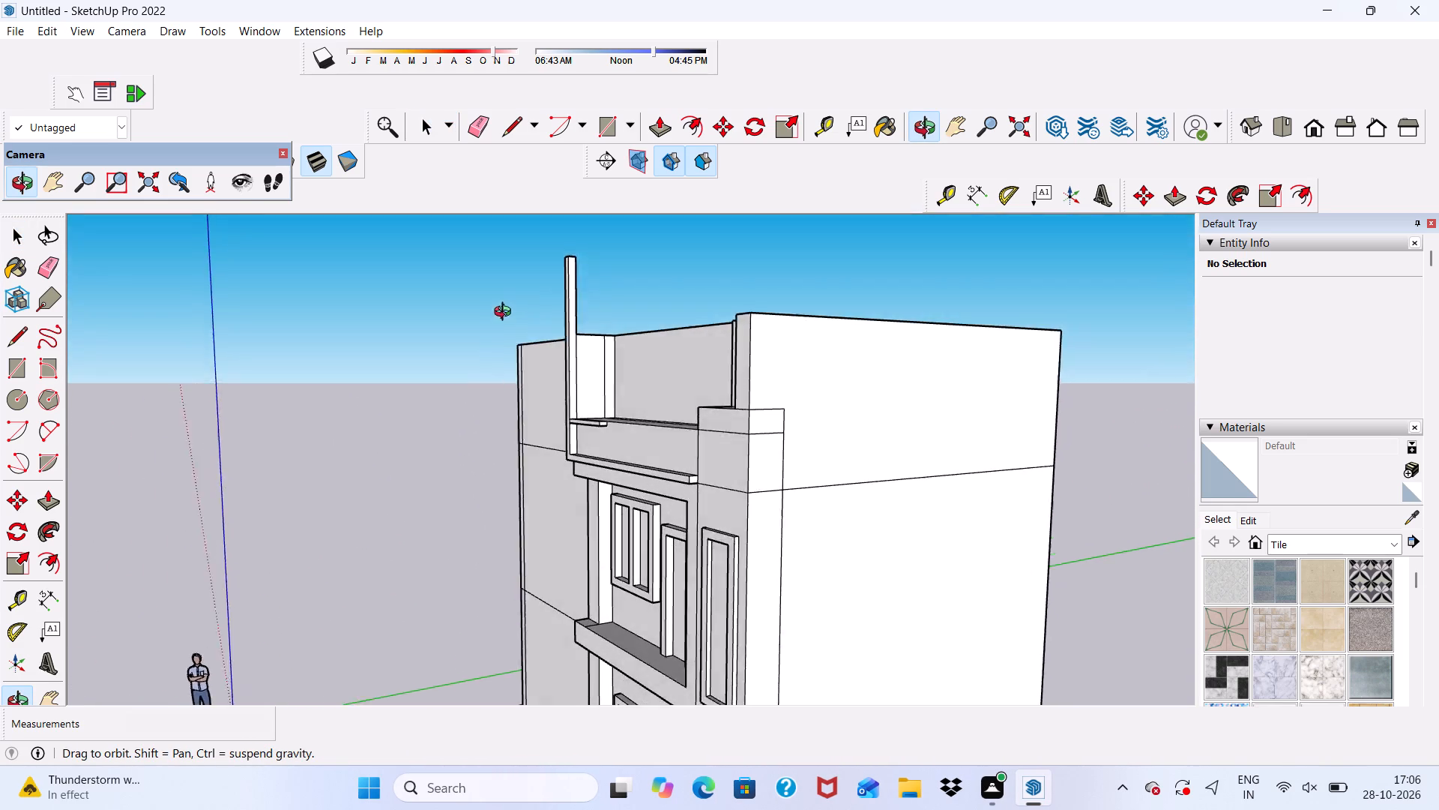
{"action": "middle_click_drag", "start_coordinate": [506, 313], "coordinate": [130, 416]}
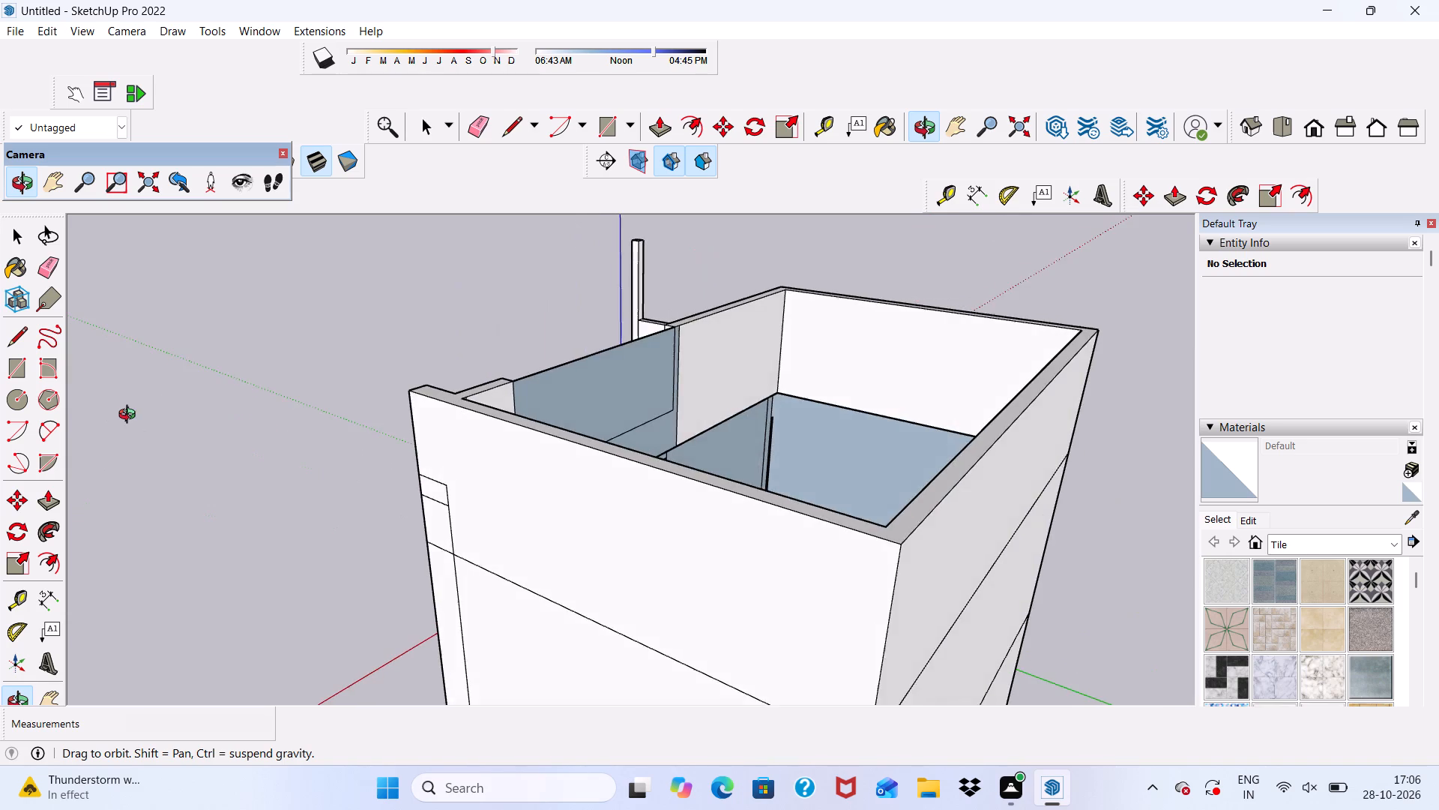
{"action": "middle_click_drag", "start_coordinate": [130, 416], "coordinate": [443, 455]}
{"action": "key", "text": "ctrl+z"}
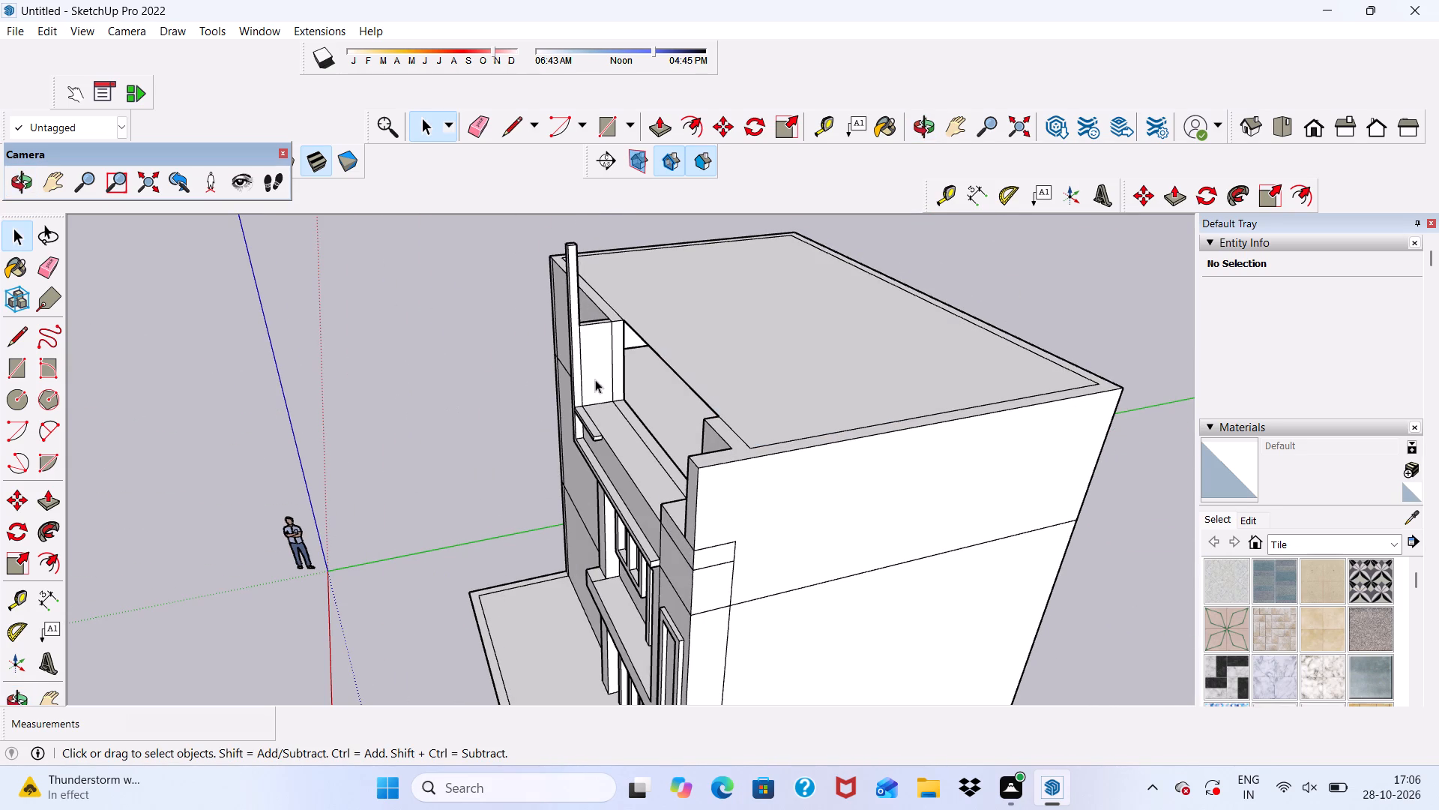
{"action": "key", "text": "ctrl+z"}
Erase the roof's front edge above the upper opening to remove the roof face and open up the terrace.
{"action": "middle_click_drag", "start_coordinate": [708, 367], "coordinate": [793, 309]}
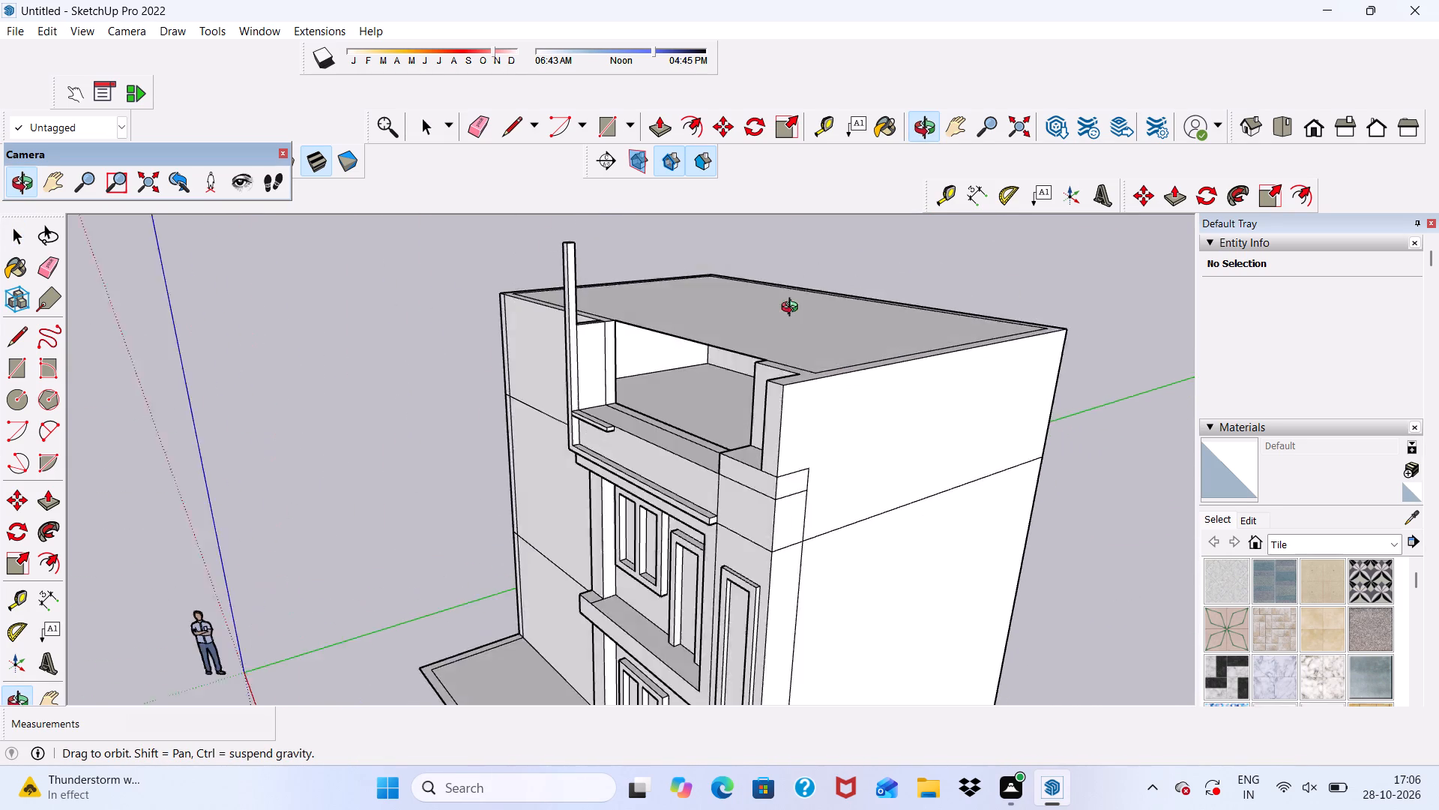
{"action": "middle_click_drag", "start_coordinate": [793, 309], "coordinate": [869, 303]}
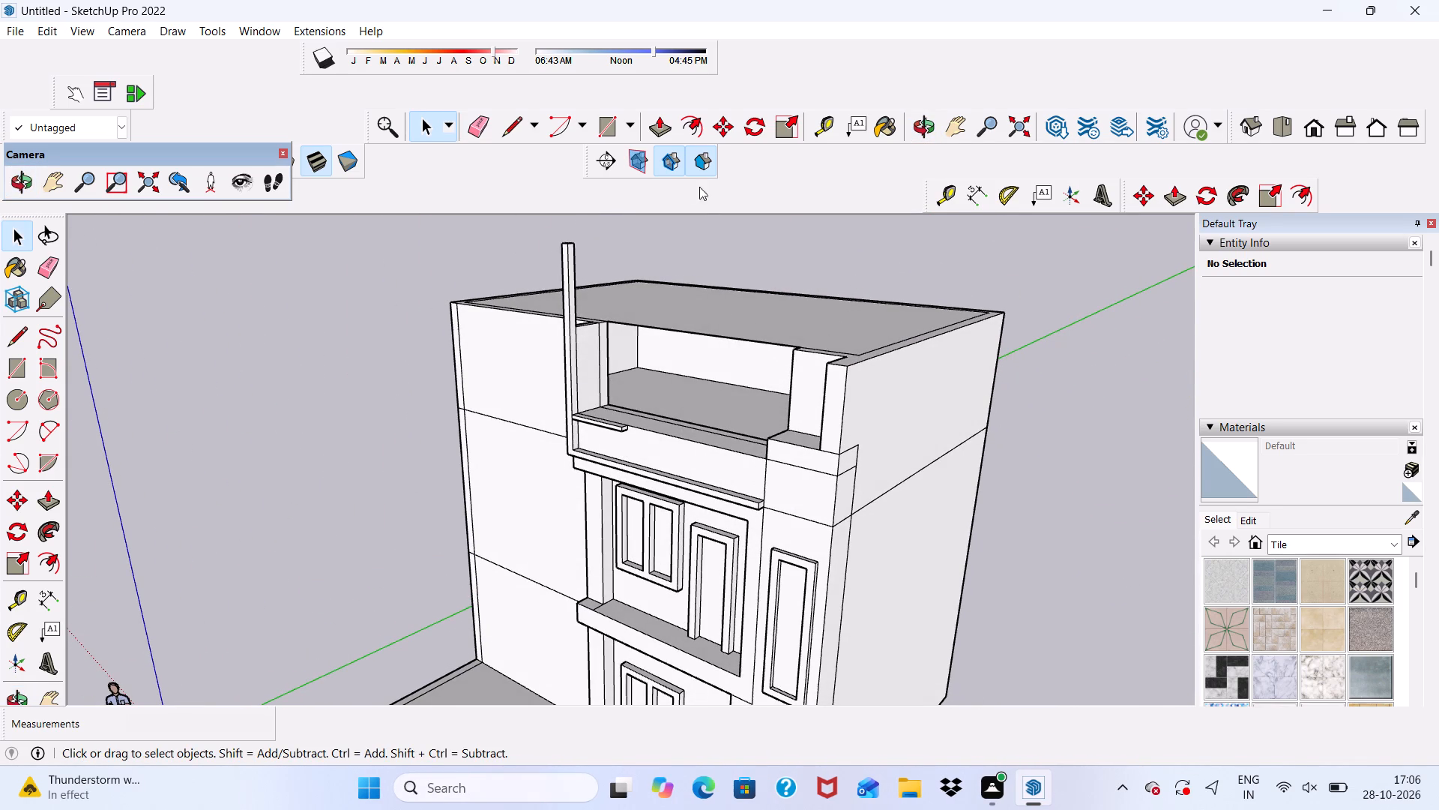
{"action": "left_click", "coordinate": [480, 126]}
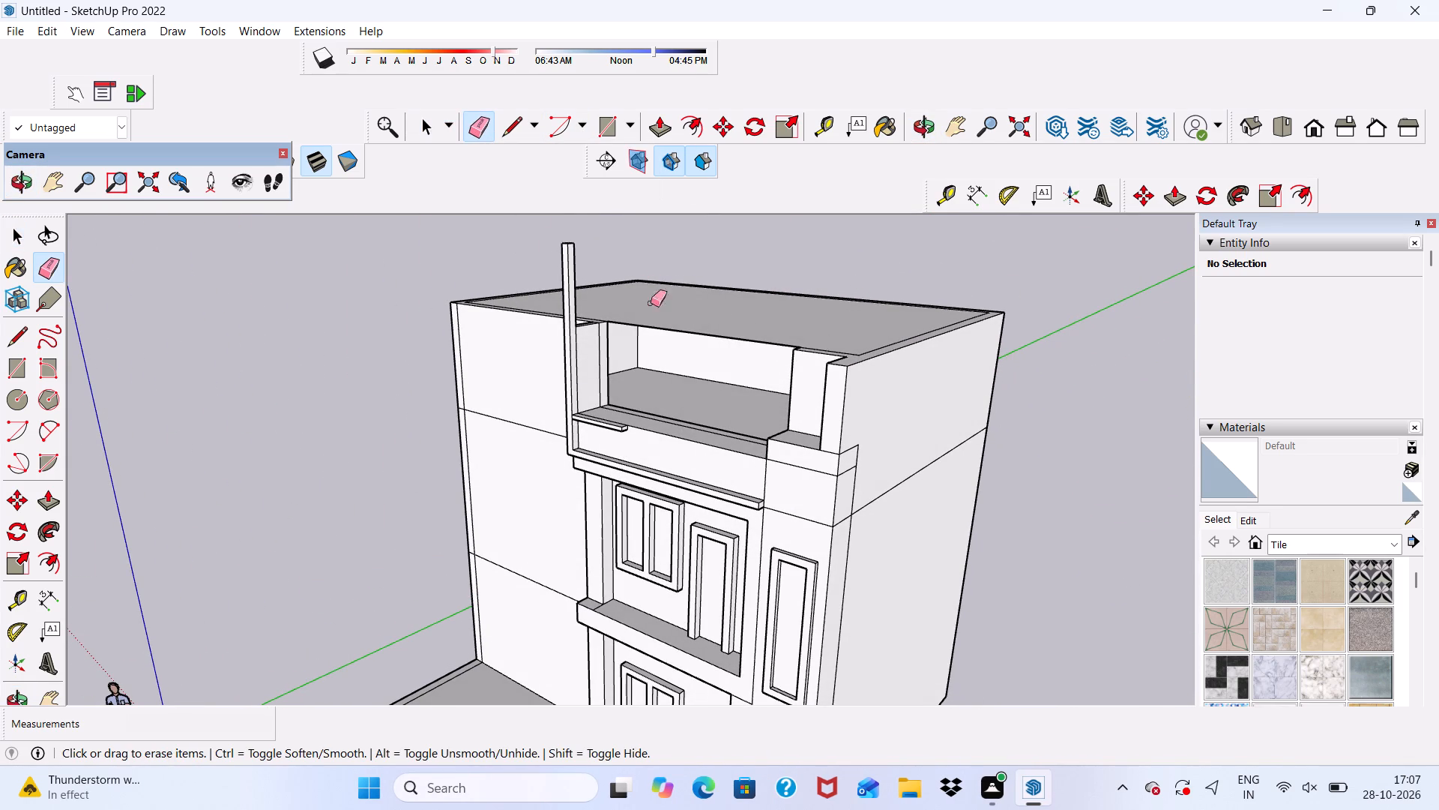
{"action": "left_click", "coordinate": [660, 325]}
{"action": "scroll", "coordinate": [652, 310], "scroll_direction": "down", "scroll_amount": 2}
{"action": "middle_click_drag", "start_coordinate": [694, 331], "coordinate": [272, 393]}
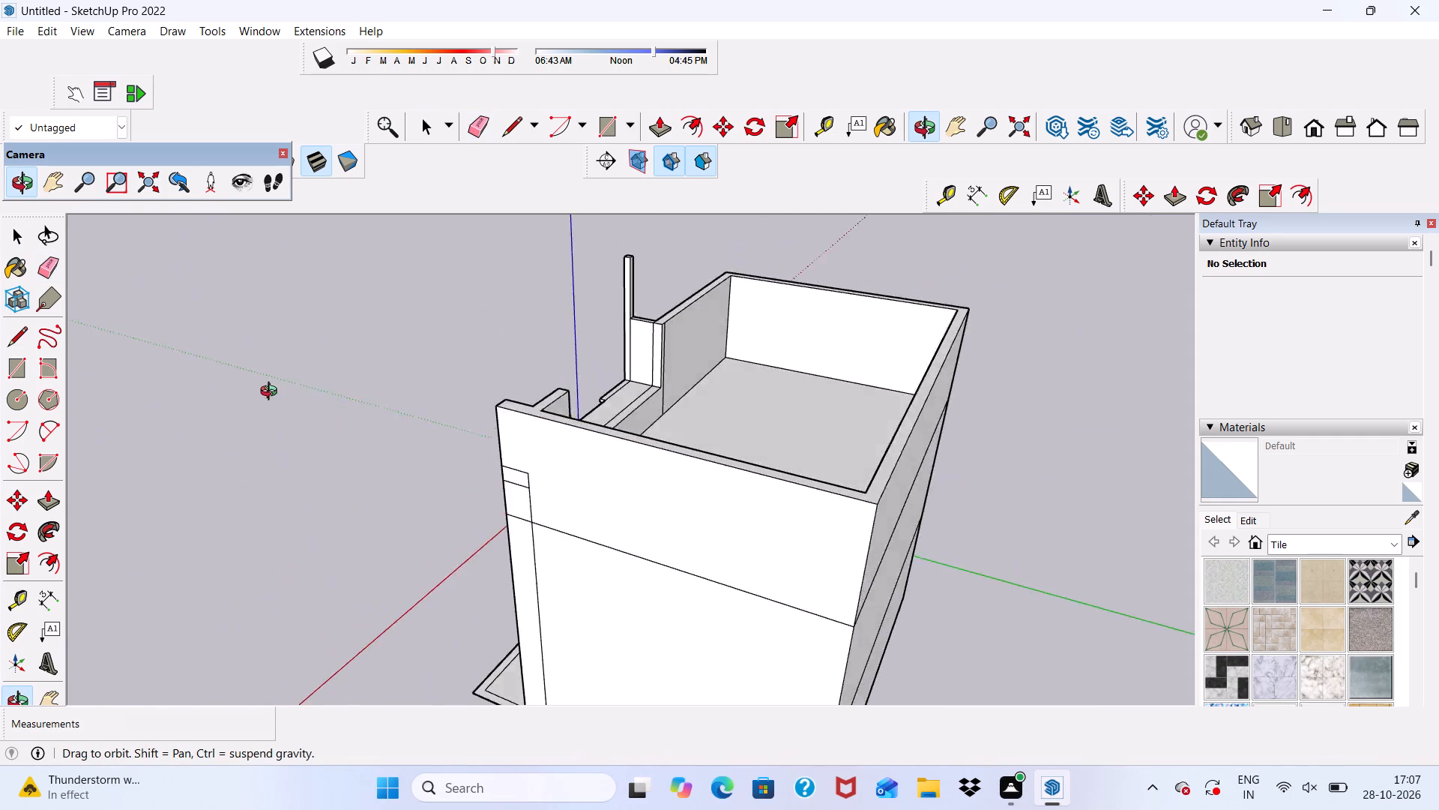
{"action": "middle_click_drag", "start_coordinate": [272, 393], "coordinate": [959, 313]}
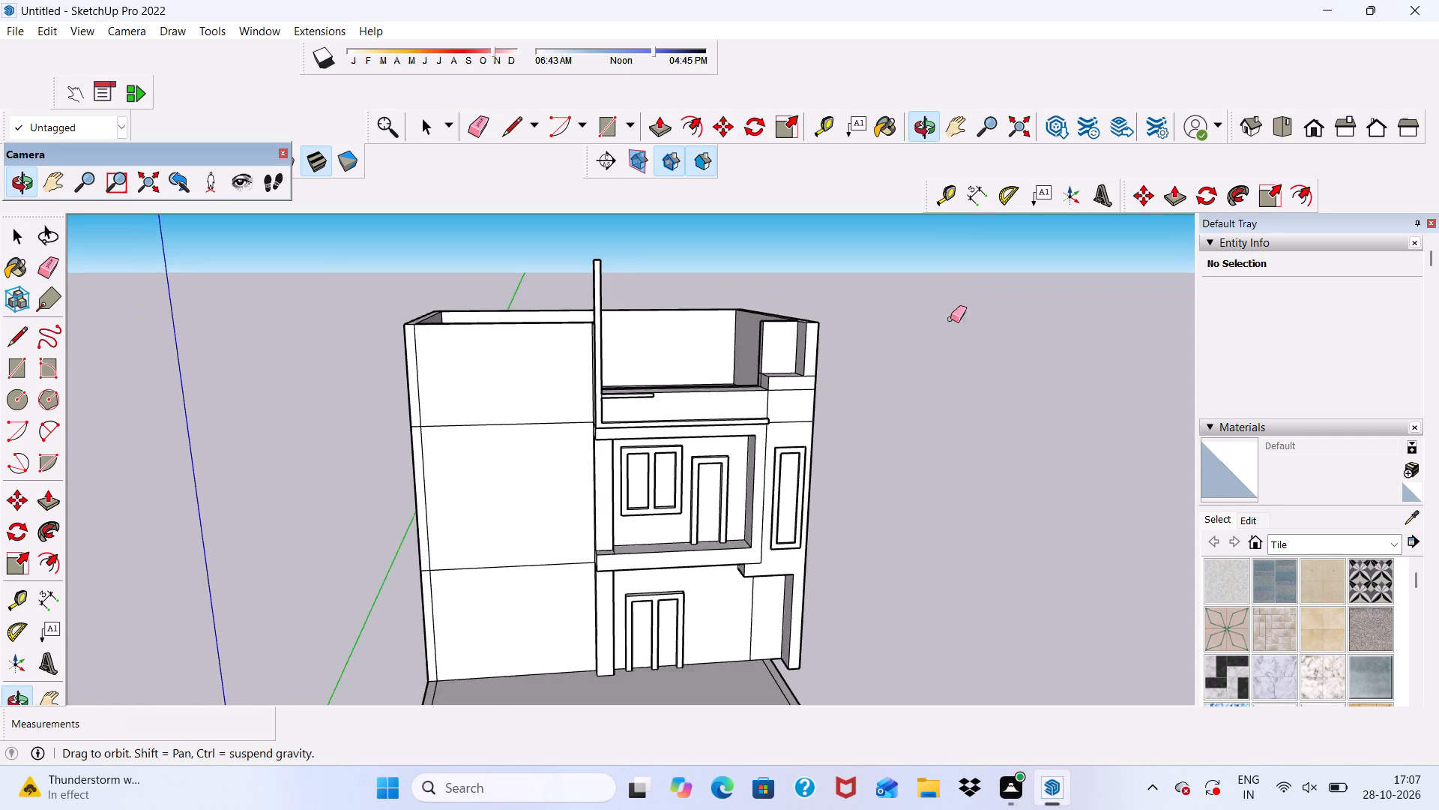
{"action": "scroll", "coordinate": [741, 332], "scroll_direction": "up", "scroll_amount": 4}
{"action": "scroll", "coordinate": [737, 301], "scroll_direction": "down", "scroll_amount": 1}
{"action": "middle_click_drag", "start_coordinate": [740, 302], "coordinate": [496, 442]}
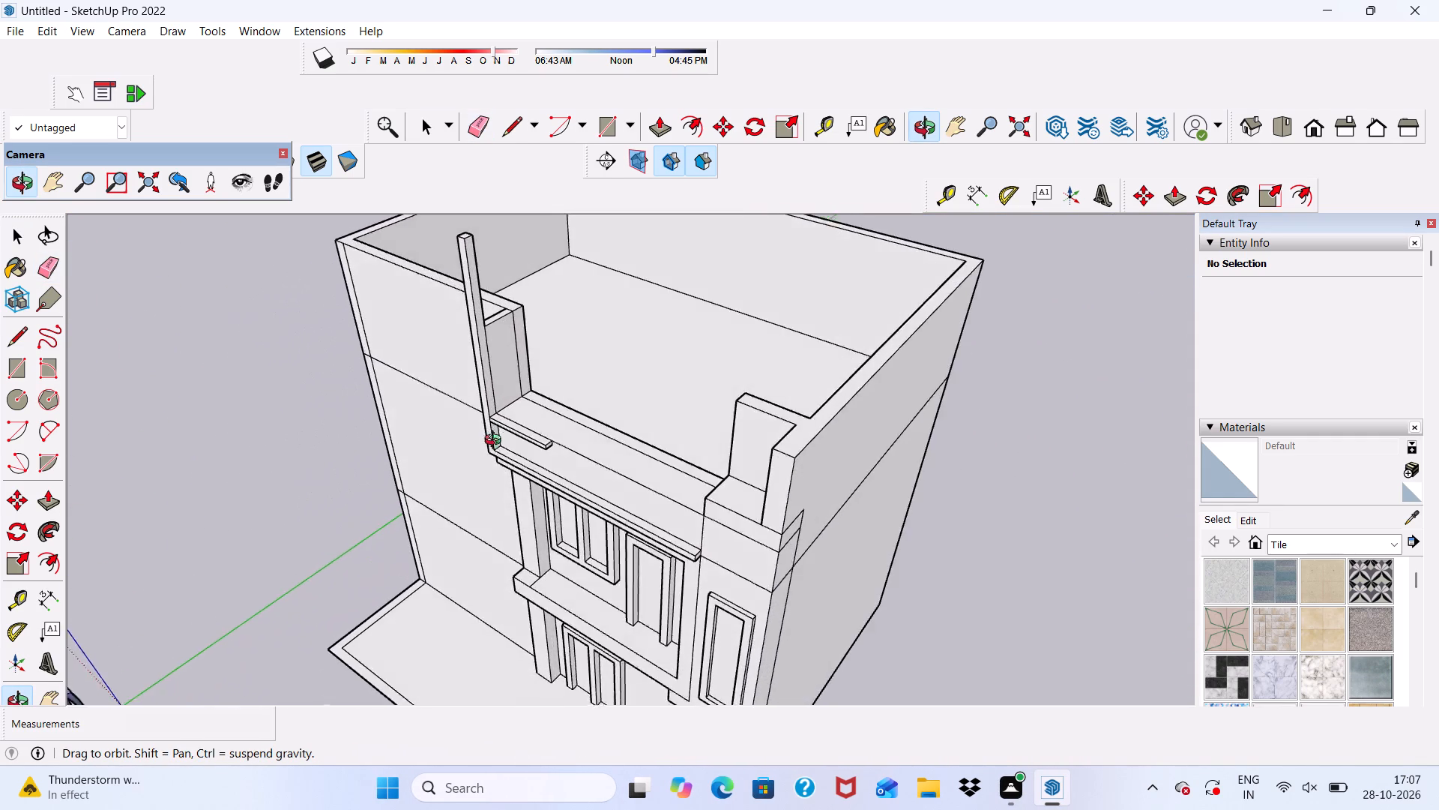
{"action": "middle_click_drag", "start_coordinate": [496, 442], "coordinate": [298, 499]}
Erase the vertical edge dividing the front wall's inner face beside the upper opening.
{"action": "scroll", "coordinate": [636, 305], "scroll_direction": "up", "scroll_amount": 4}
{"action": "middle_click_drag", "start_coordinate": [661, 306], "coordinate": [497, 344]}
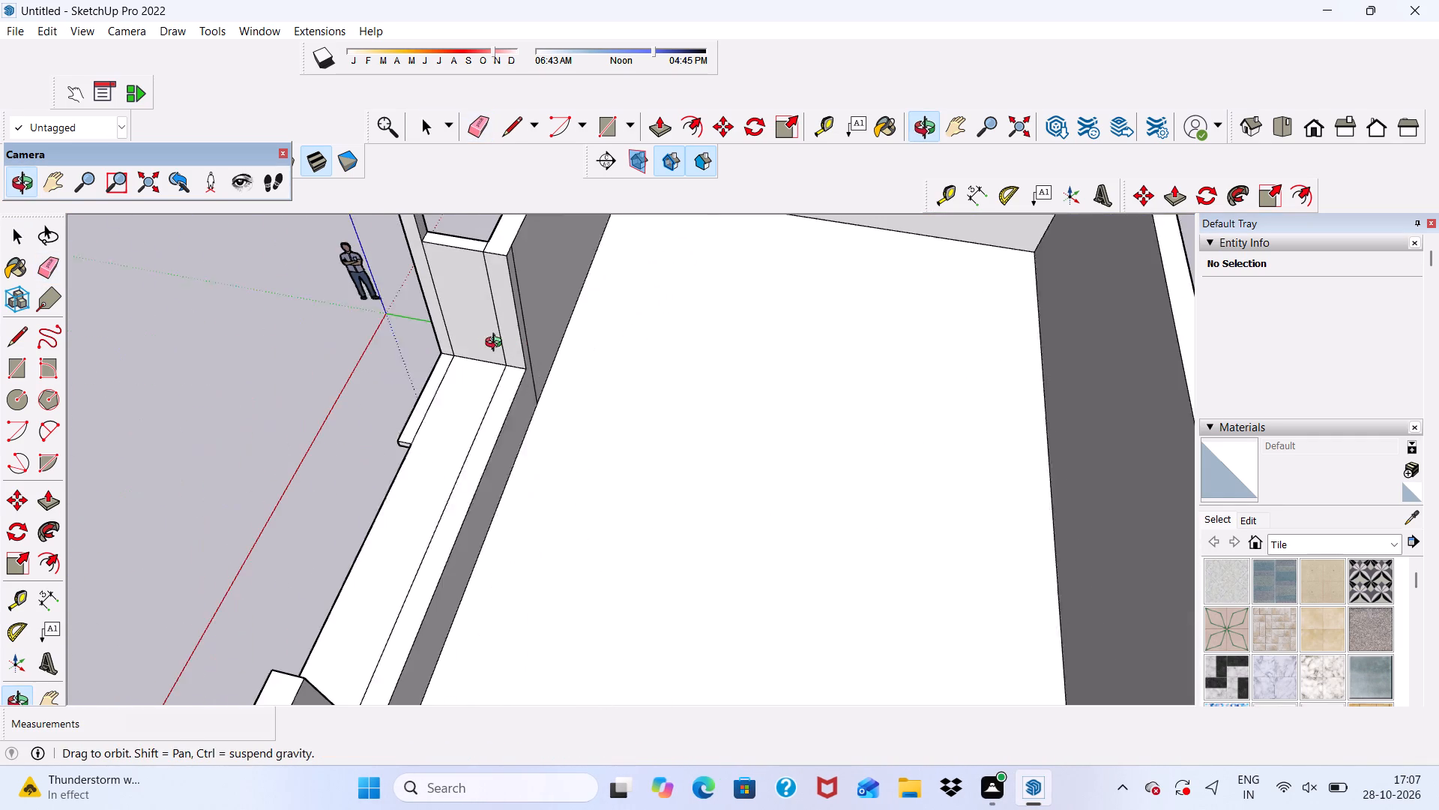
{"action": "middle_click_drag", "start_coordinate": [497, 344], "coordinate": [486, 345]}
{"action": "key", "text": "space"}
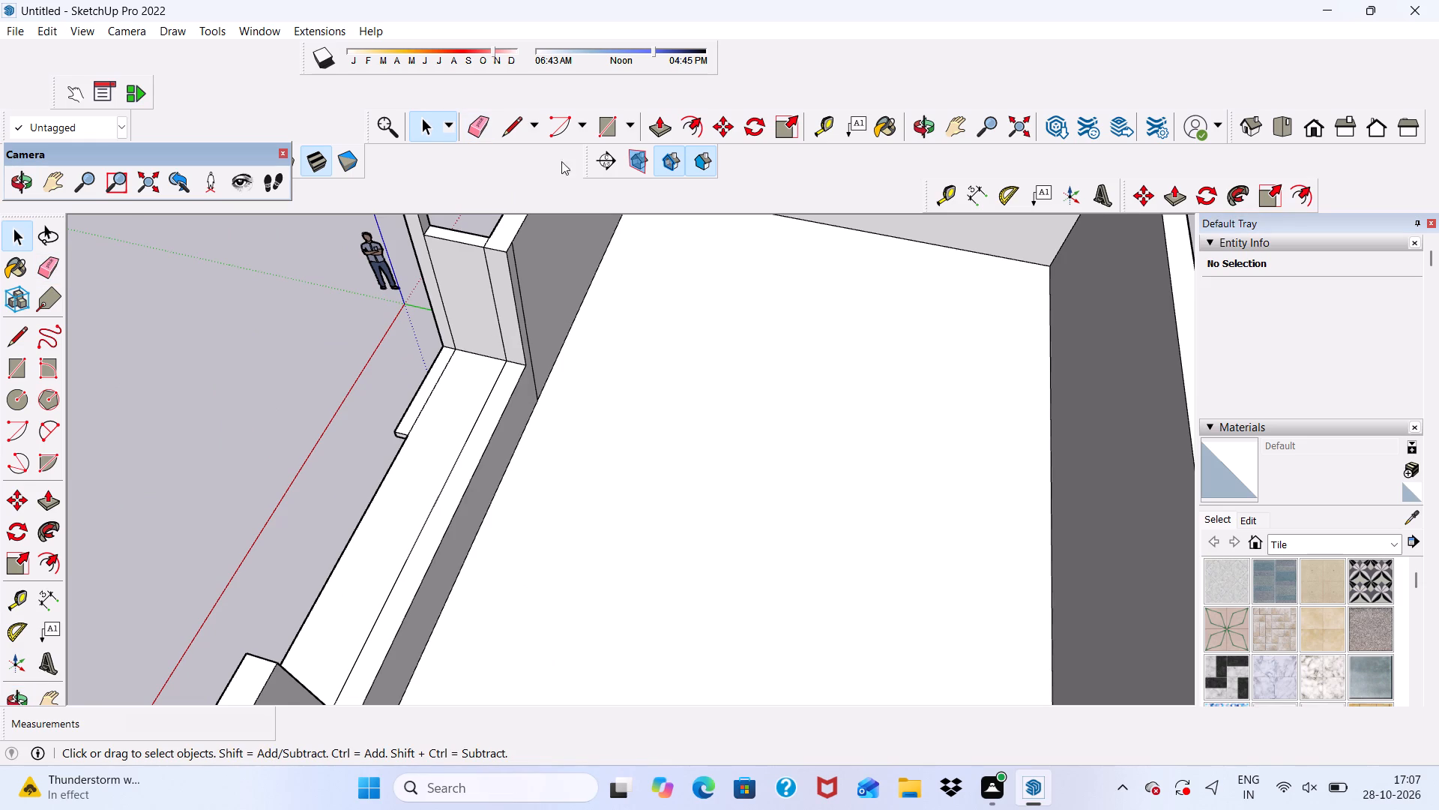
{"action": "left_click", "coordinate": [669, 127]}
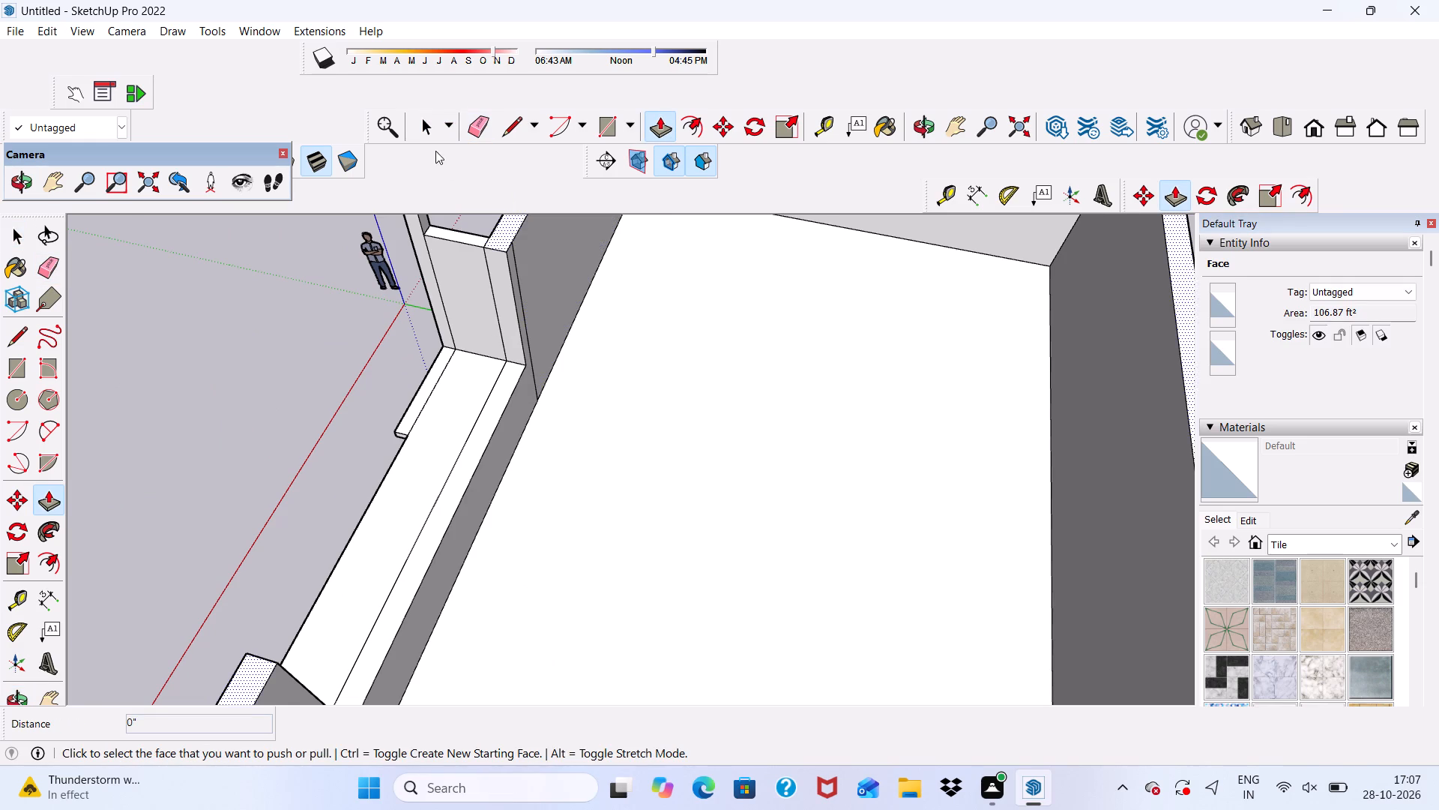
{"action": "left_click", "coordinate": [476, 109]}
{"action": "scroll", "coordinate": [528, 273], "scroll_direction": "up", "scroll_amount": 3}
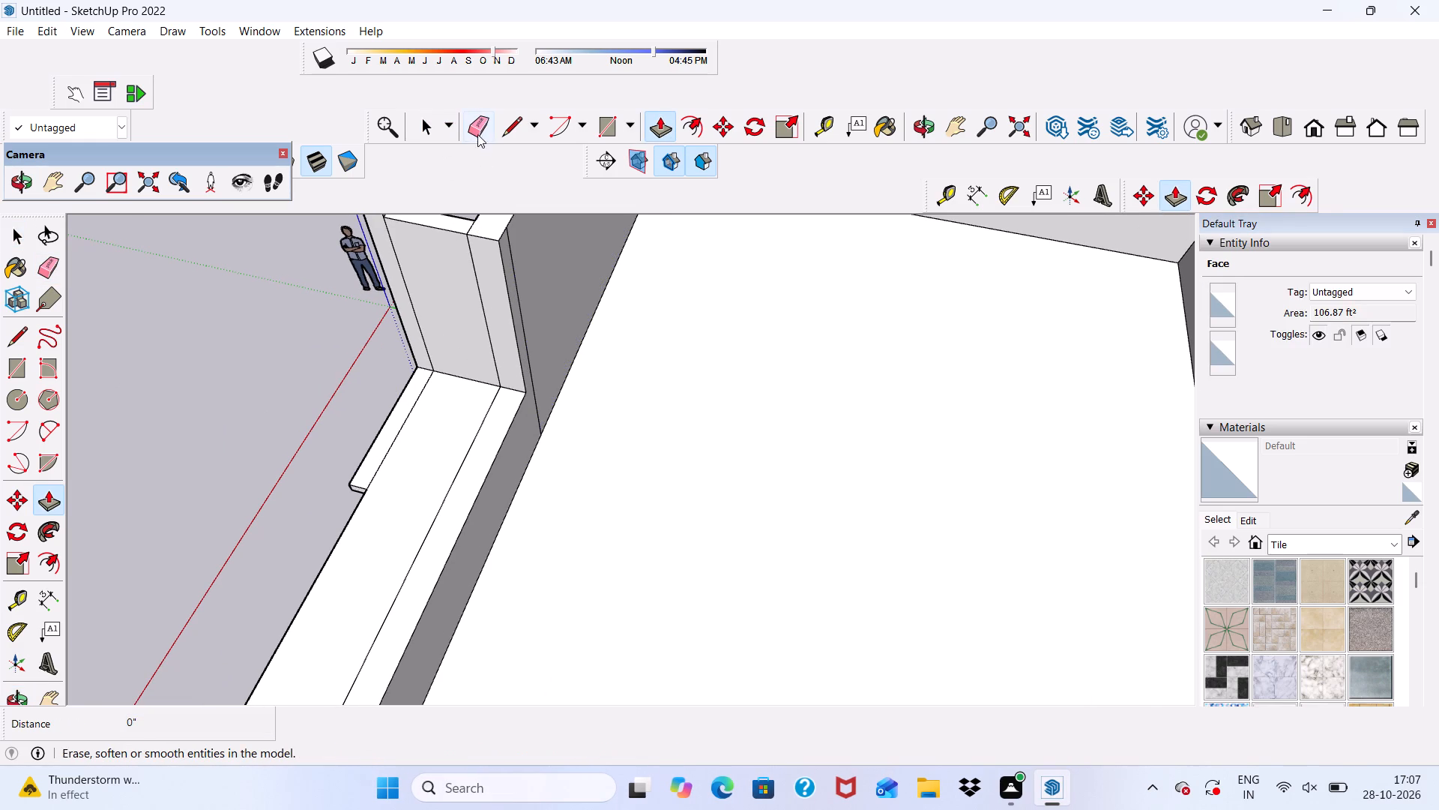
{"action": "left_click", "coordinate": [480, 125]}
{"action": "left_click", "coordinate": [515, 283]}
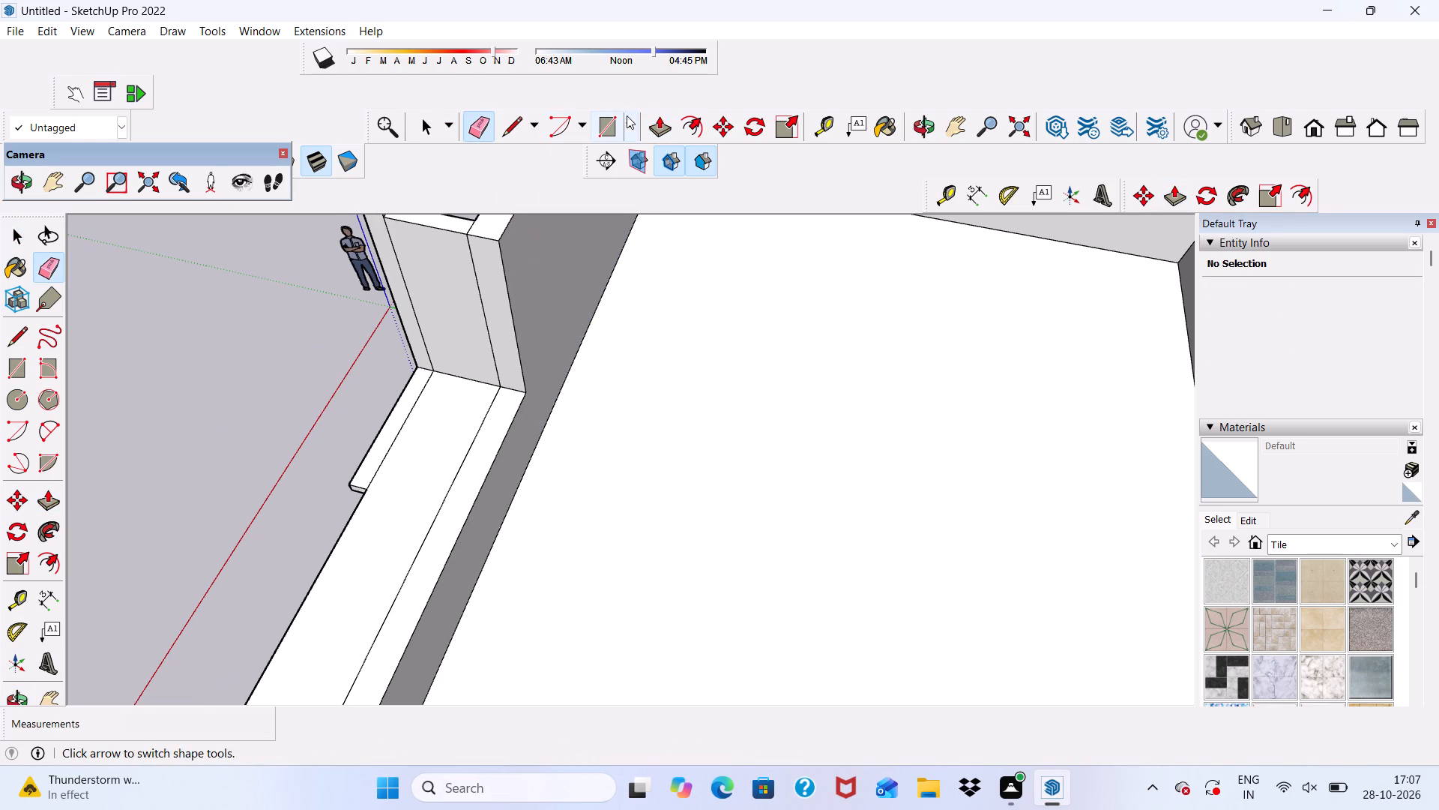
Push/Pull the front wall's inner face 3' 4 1/16" toward the terrace to thicken the wall and its ledge.
{"action": "left_click", "coordinate": [660, 121]}
{"action": "left_click", "coordinate": [538, 326]}
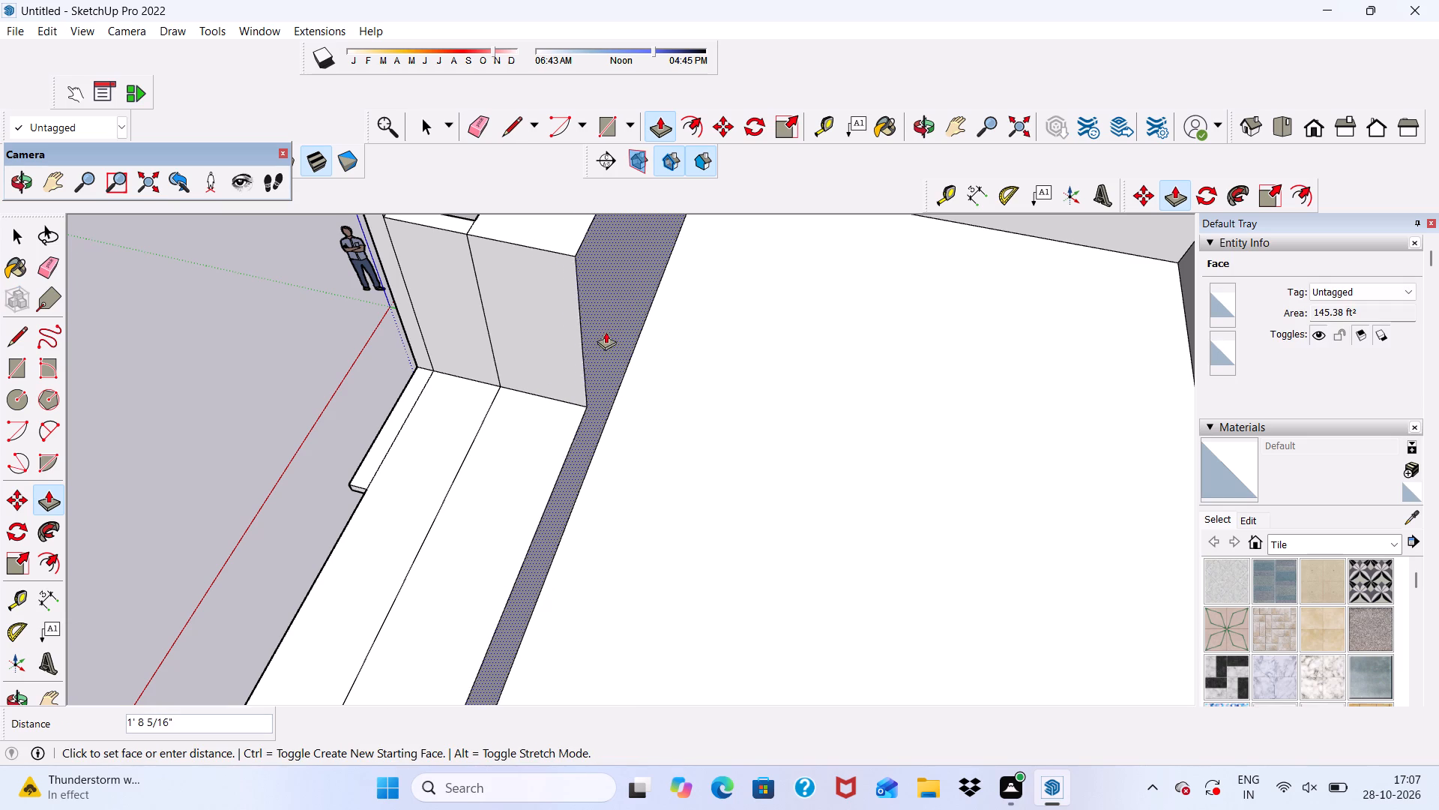
{"action": "scroll", "coordinate": [602, 289], "scroll_direction": "down", "scroll_amount": 4}
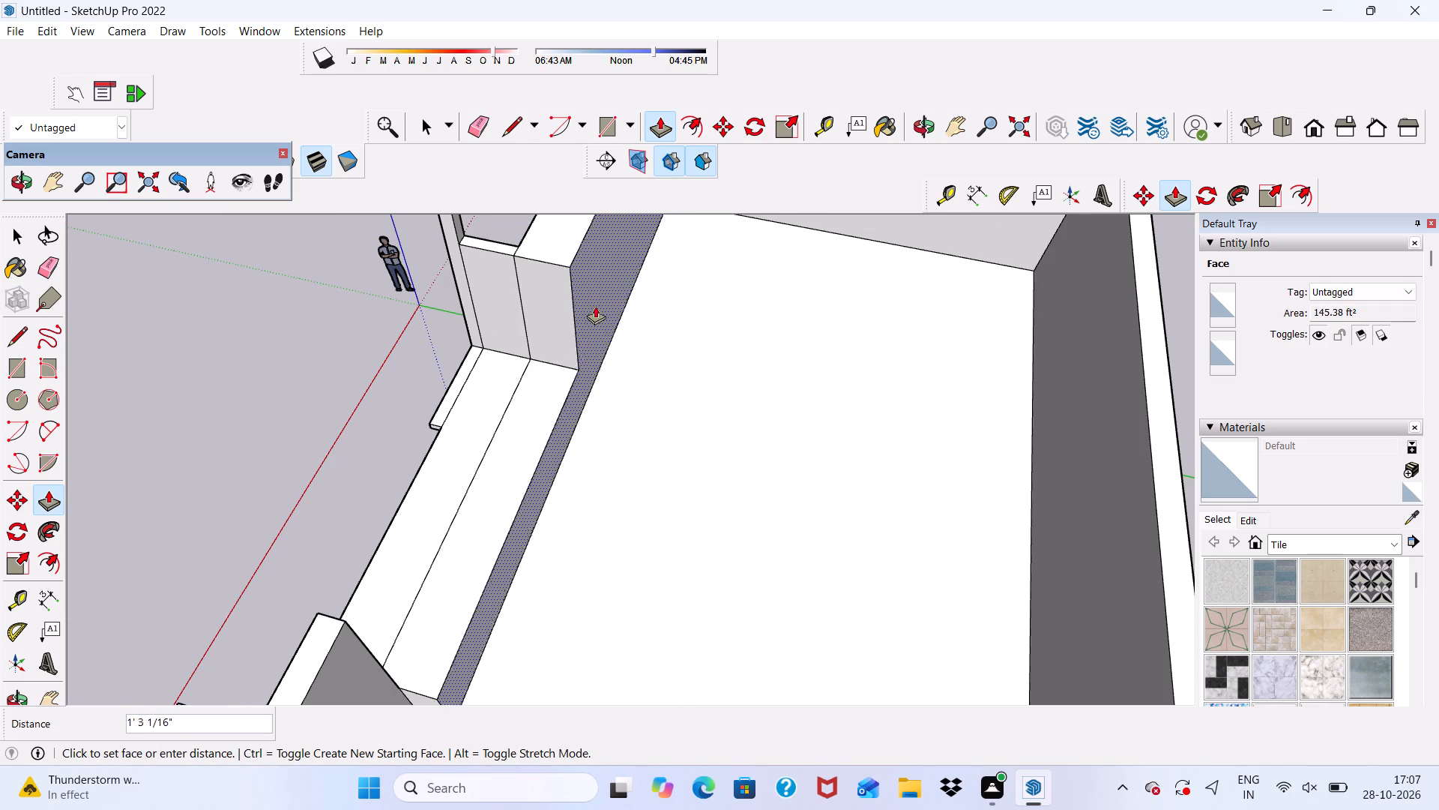
{"action": "left_click", "coordinate": [640, 333]}
Erase the stray edge along the side wall on the inner face of the corner section at the opening's far end.
{"action": "scroll", "coordinate": [510, 317], "scroll_direction": "down", "scroll_amount": 3}
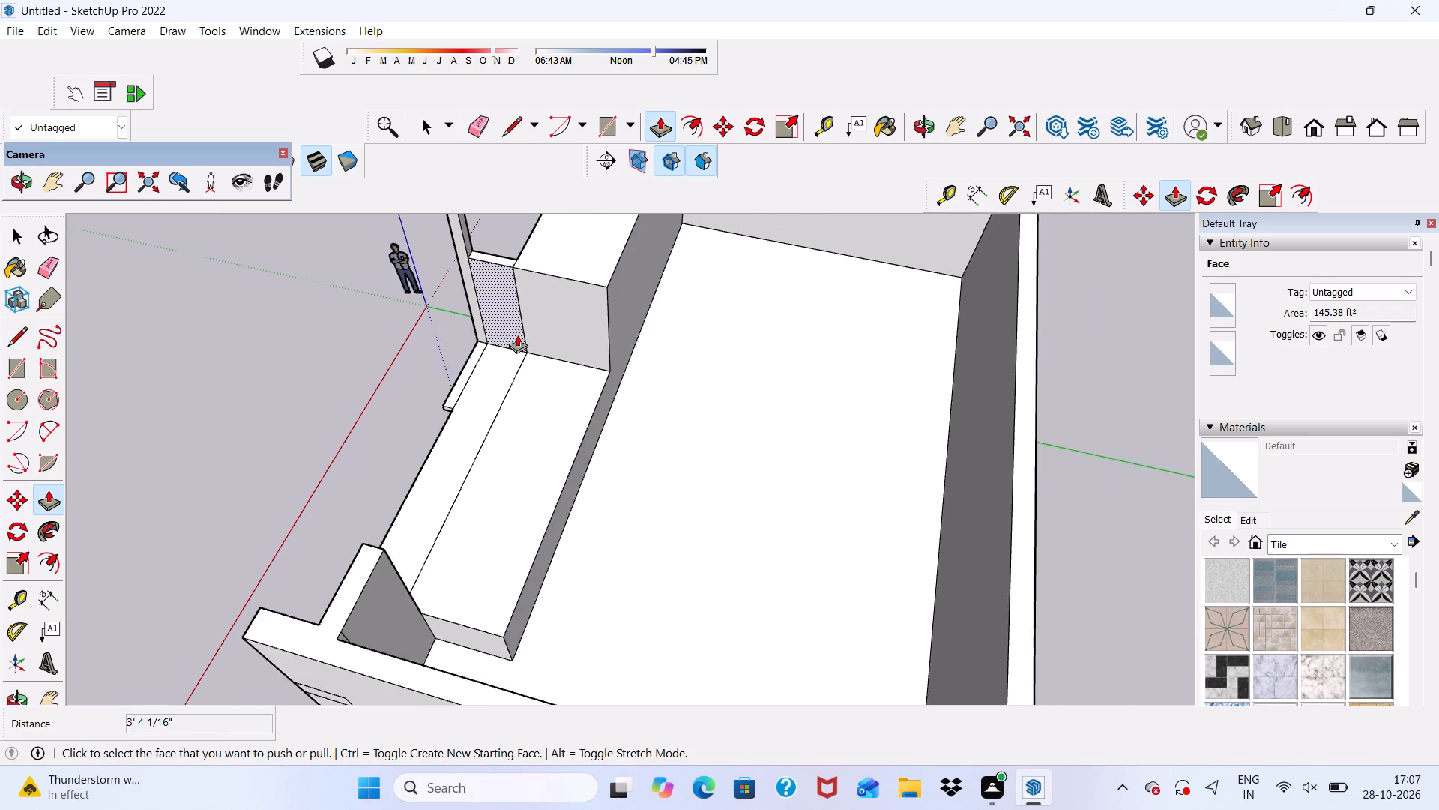
{"action": "middle_click_drag", "start_coordinate": [519, 335], "coordinate": [758, 167]}
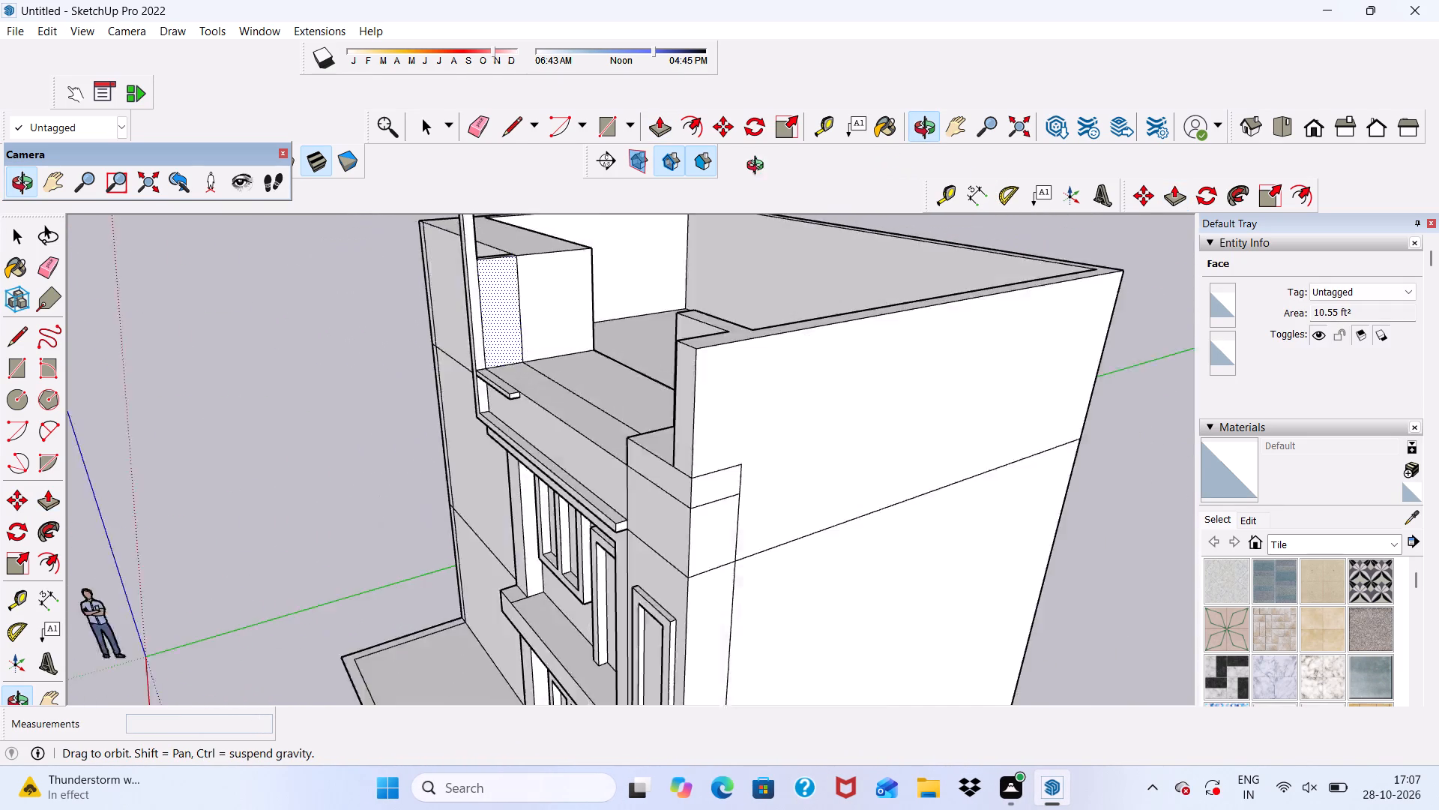
{"action": "middle_click_drag", "start_coordinate": [758, 167], "coordinate": [586, 268]}
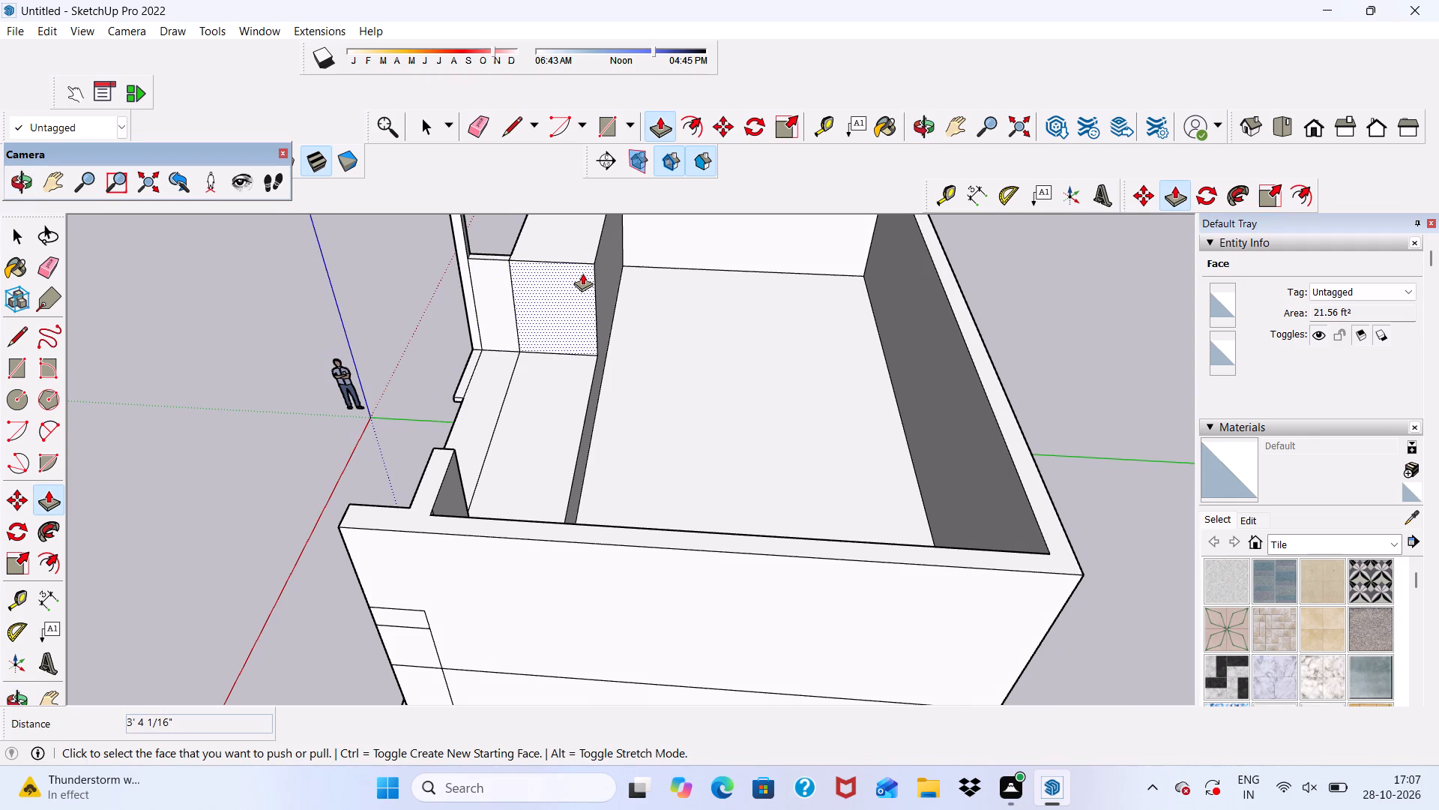
{"action": "middle_click_drag", "start_coordinate": [578, 283], "coordinate": [218, 342]}
{"action": "scroll", "coordinate": [342, 378], "scroll_direction": "up", "scroll_amount": 4}
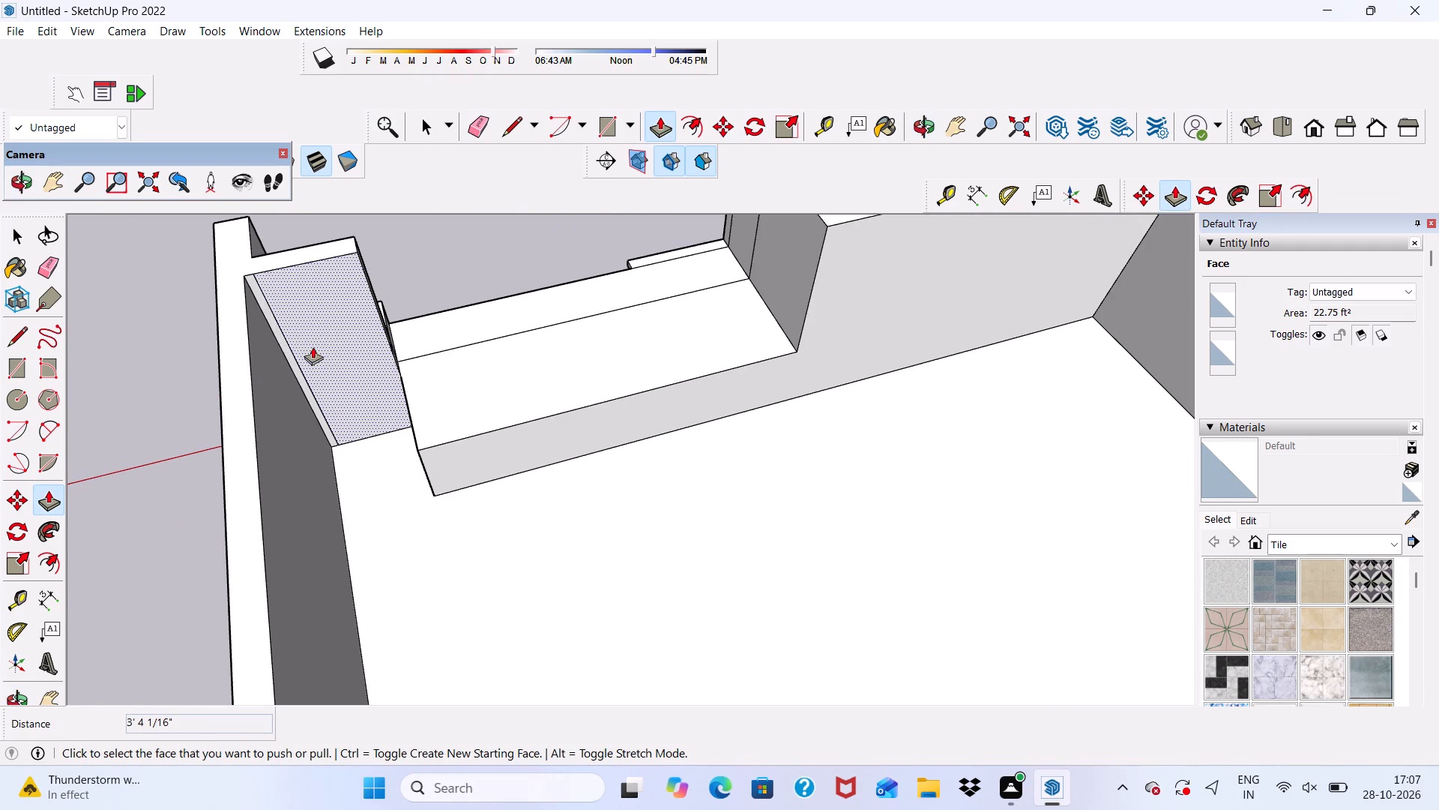
{"action": "left_click", "coordinate": [480, 121]}
{"action": "scroll", "coordinate": [305, 345], "scroll_direction": "up", "scroll_amount": 4}
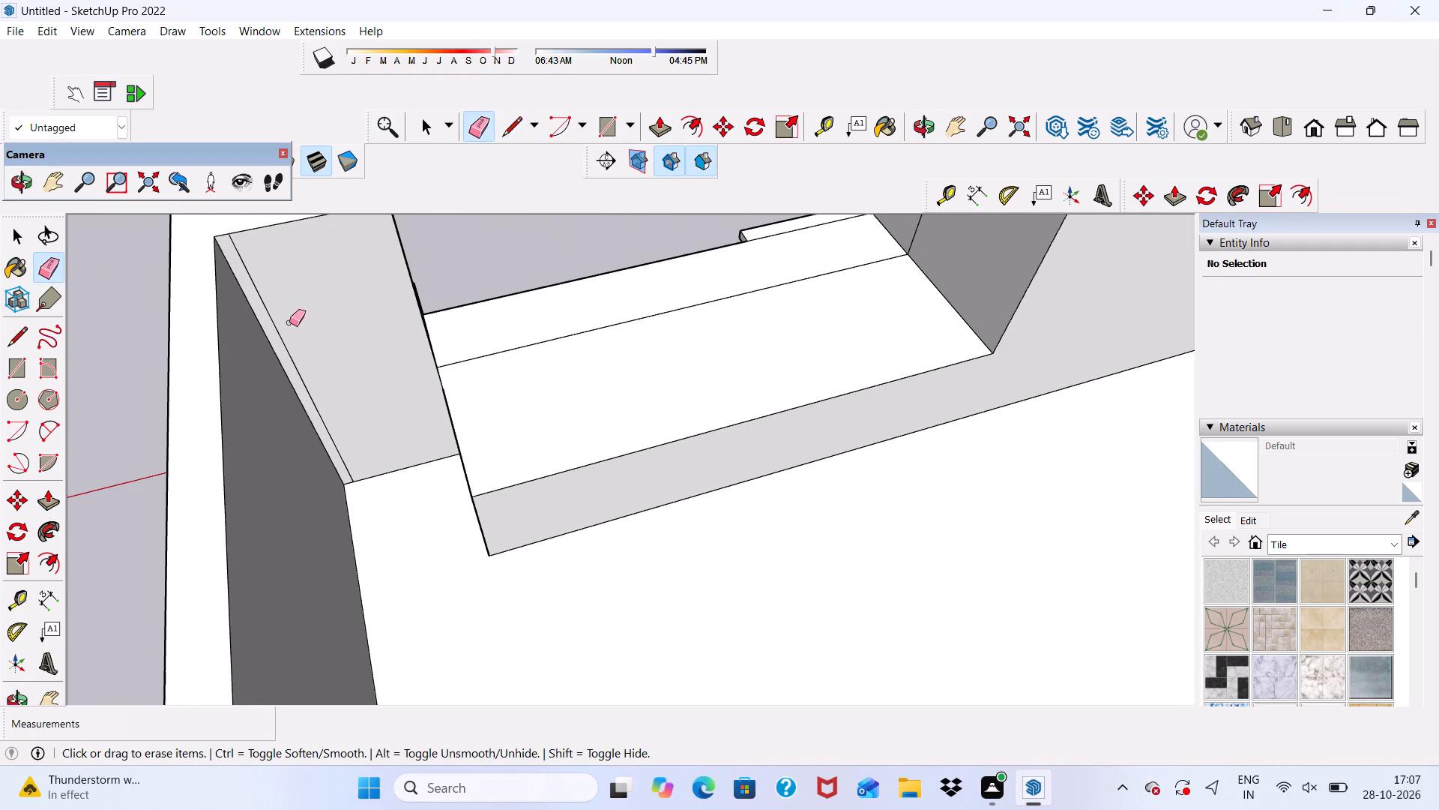
{"action": "left_click_drag", "start_coordinate": [272, 328], "coordinate": [286, 323]}
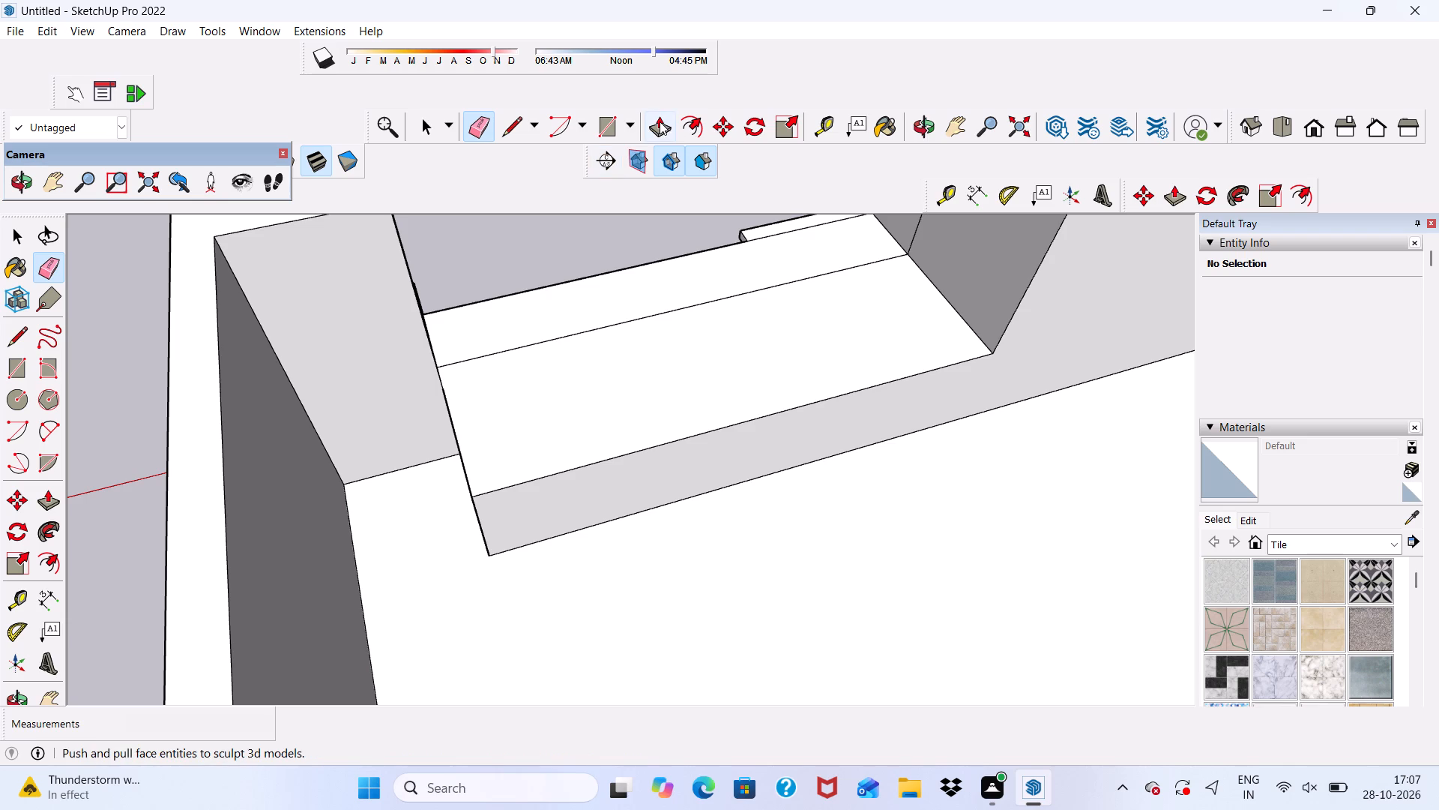
Push/Pull the corner section's inner face 3' 4 1/16" inward, flush with the thickened front wall.
{"action": "left_click", "coordinate": [660, 121]}
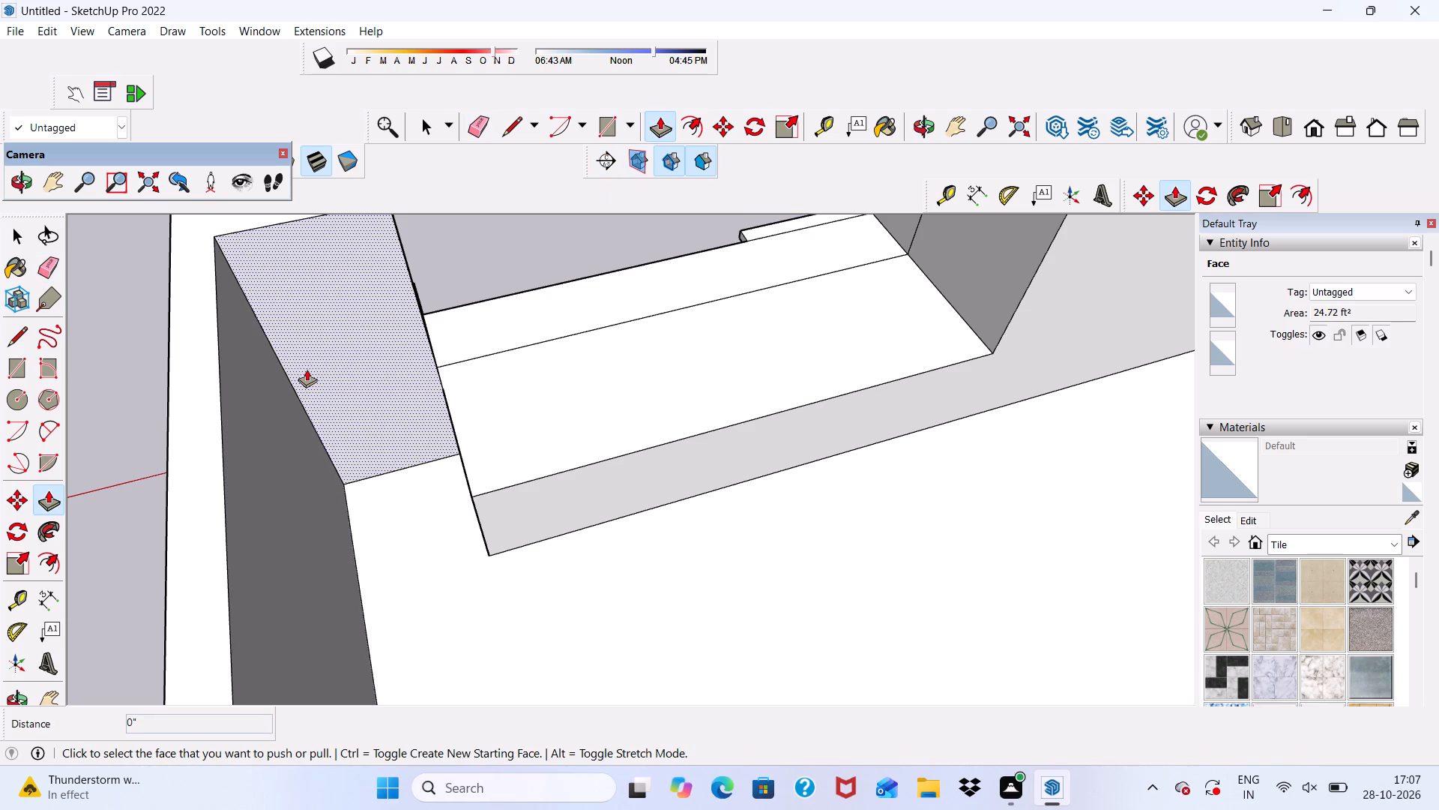
{"action": "left_click", "coordinate": [306, 364]}
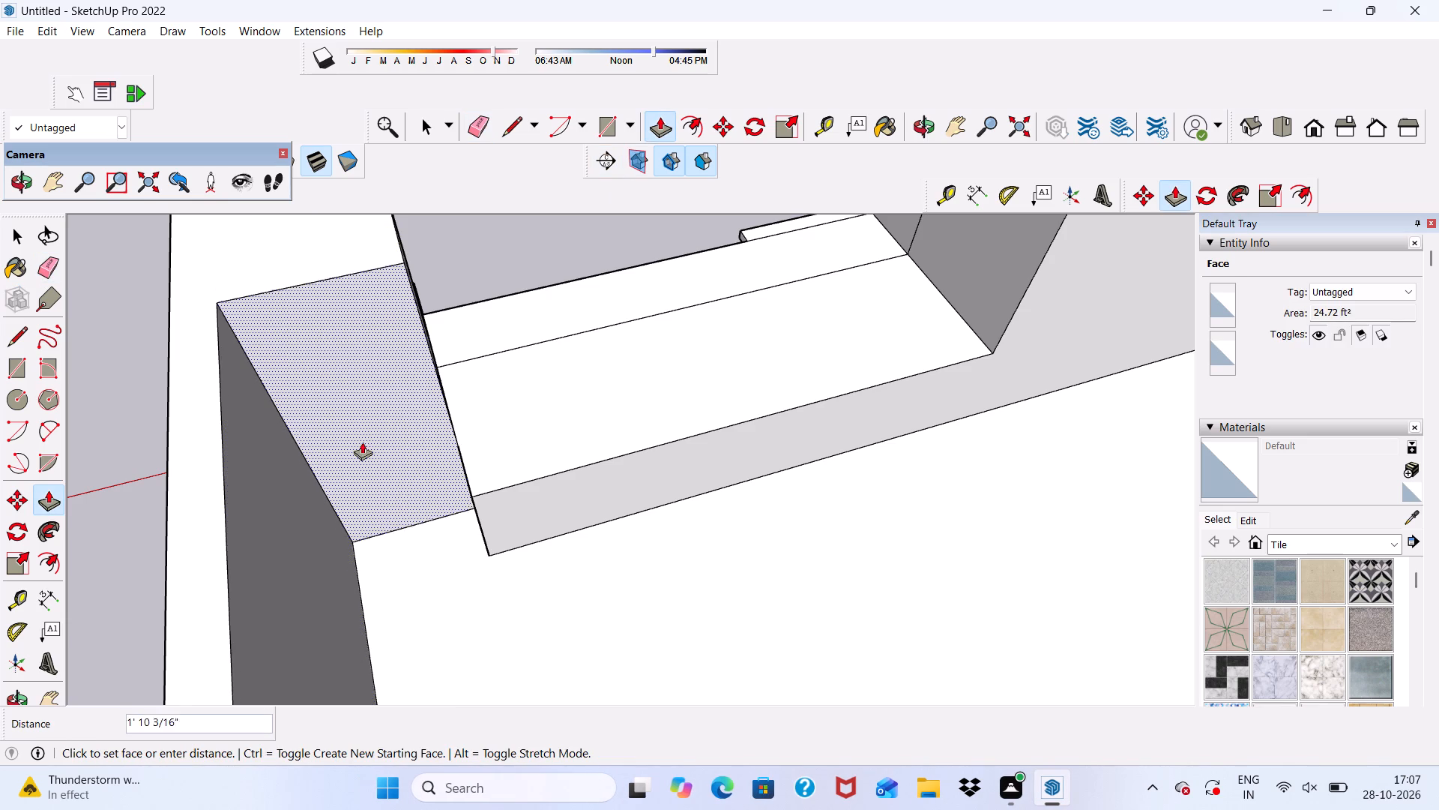
{"action": "left_click", "coordinate": [510, 496]}
Examine the building's facade and open terrace from the front and from a raised angle.
{"action": "scroll", "coordinate": [393, 406], "scroll_direction": "down", "scroll_amount": 6}
{"action": "middle_click_drag", "start_coordinate": [416, 480], "coordinate": [1438, 332]}
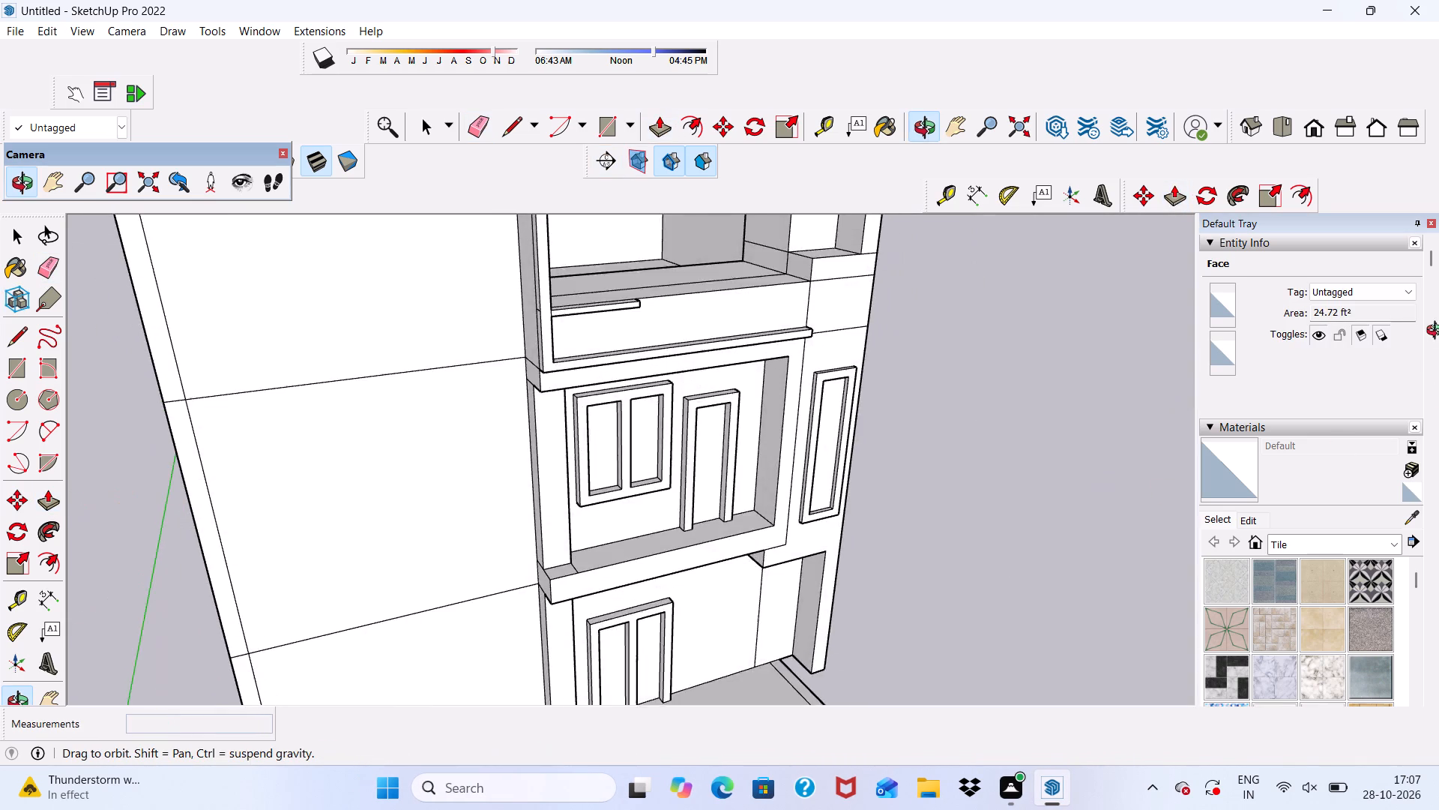
{"action": "middle_click_drag", "start_coordinate": [1438, 332], "coordinate": [1414, 320]}
{"action": "middle_click_drag", "start_coordinate": [877, 376], "coordinate": [657, 337]}
{"action": "scroll", "coordinate": [631, 390], "scroll_direction": "down", "scroll_amount": 5}
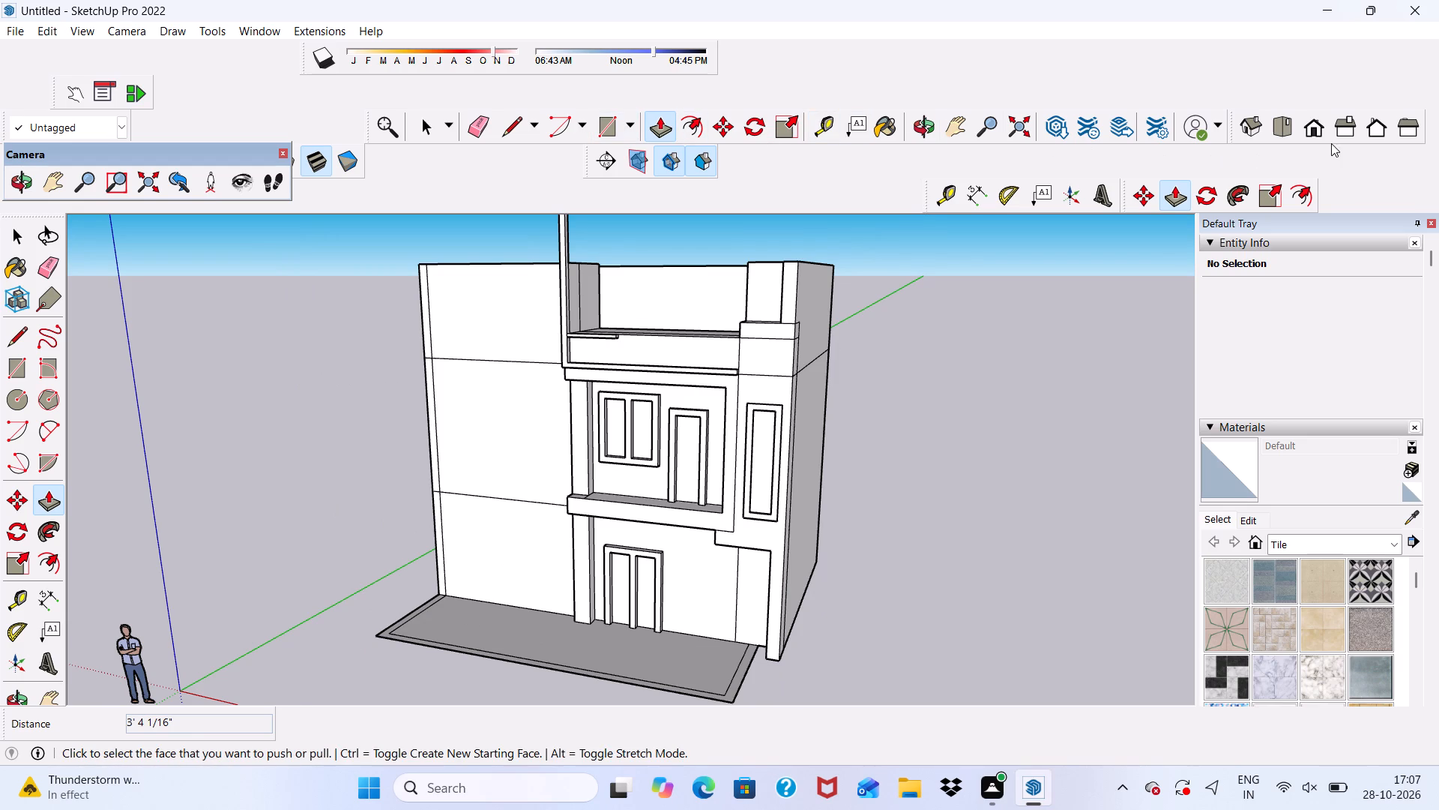
{"action": "left_click", "coordinate": [1312, 126]}
{"action": "scroll", "coordinate": [904, 309], "scroll_direction": "down", "scroll_amount": 3}
{"action": "middle_click_drag", "start_coordinate": [817, 358], "coordinate": [759, 454]}
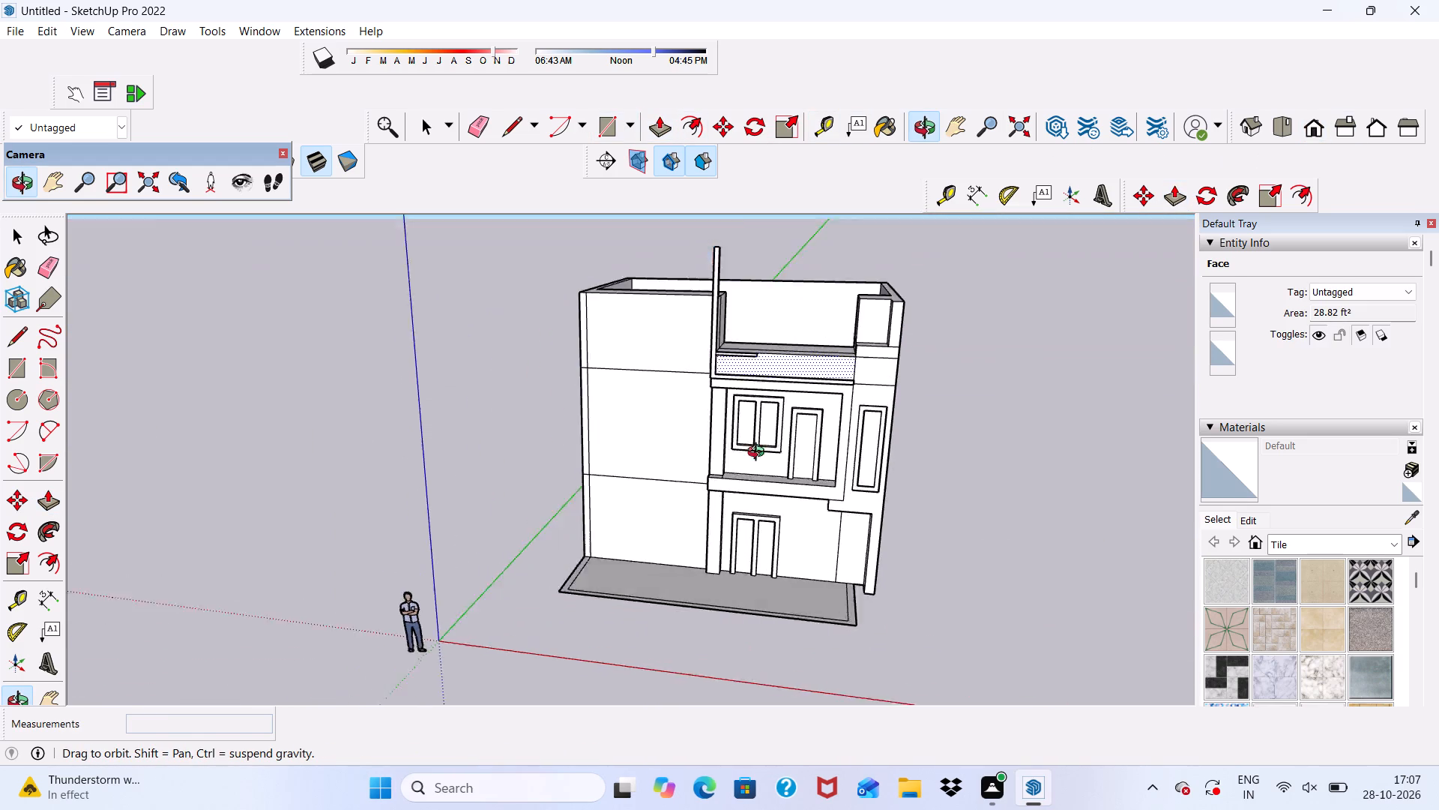
Erase the stray vertical edge on the side wall at the upper front opening's near end, above the ledge.
{"action": "middle_click_drag", "start_coordinate": [759, 454], "coordinate": [656, 394]}
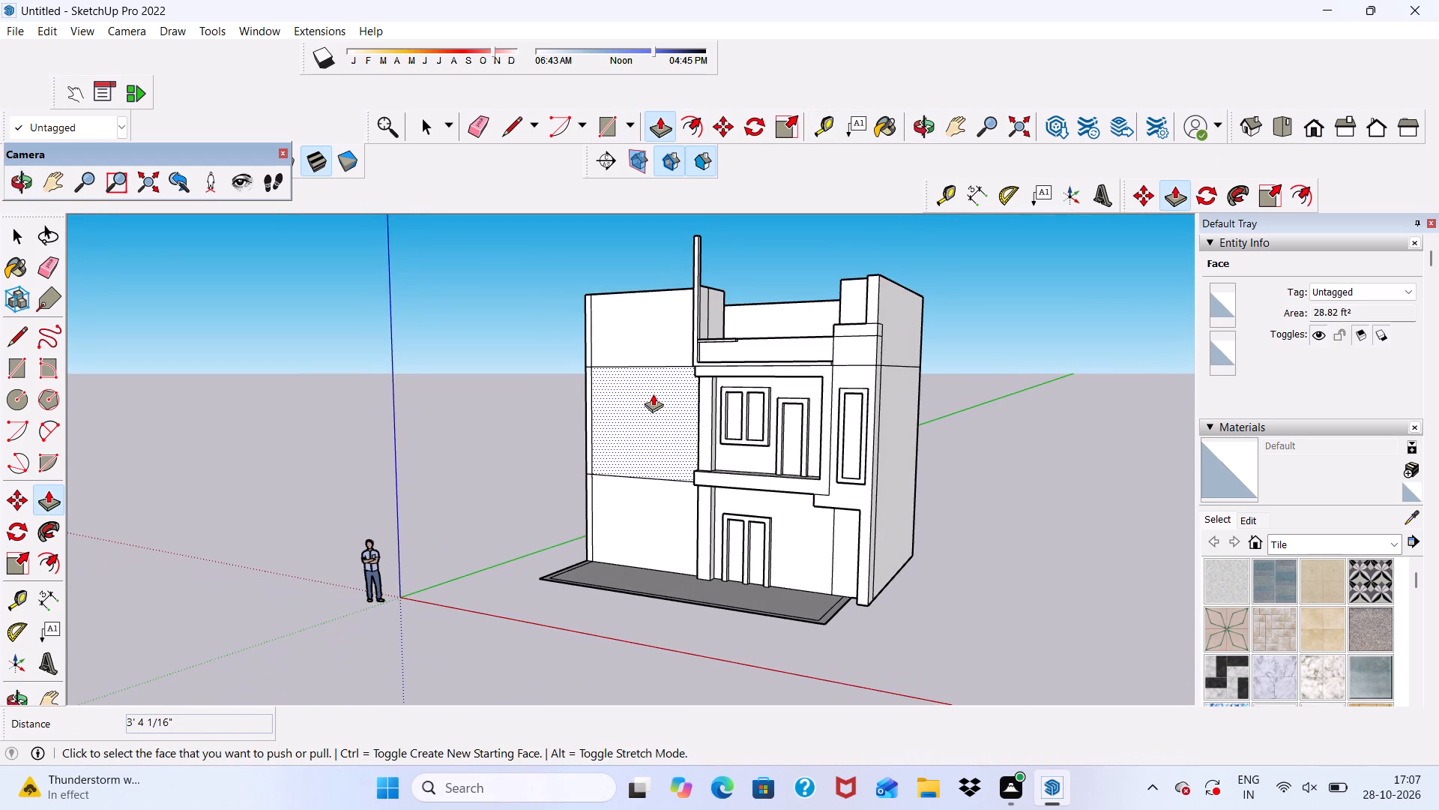
{"action": "middle_click_drag", "start_coordinate": [653, 394], "coordinate": [510, 473]}
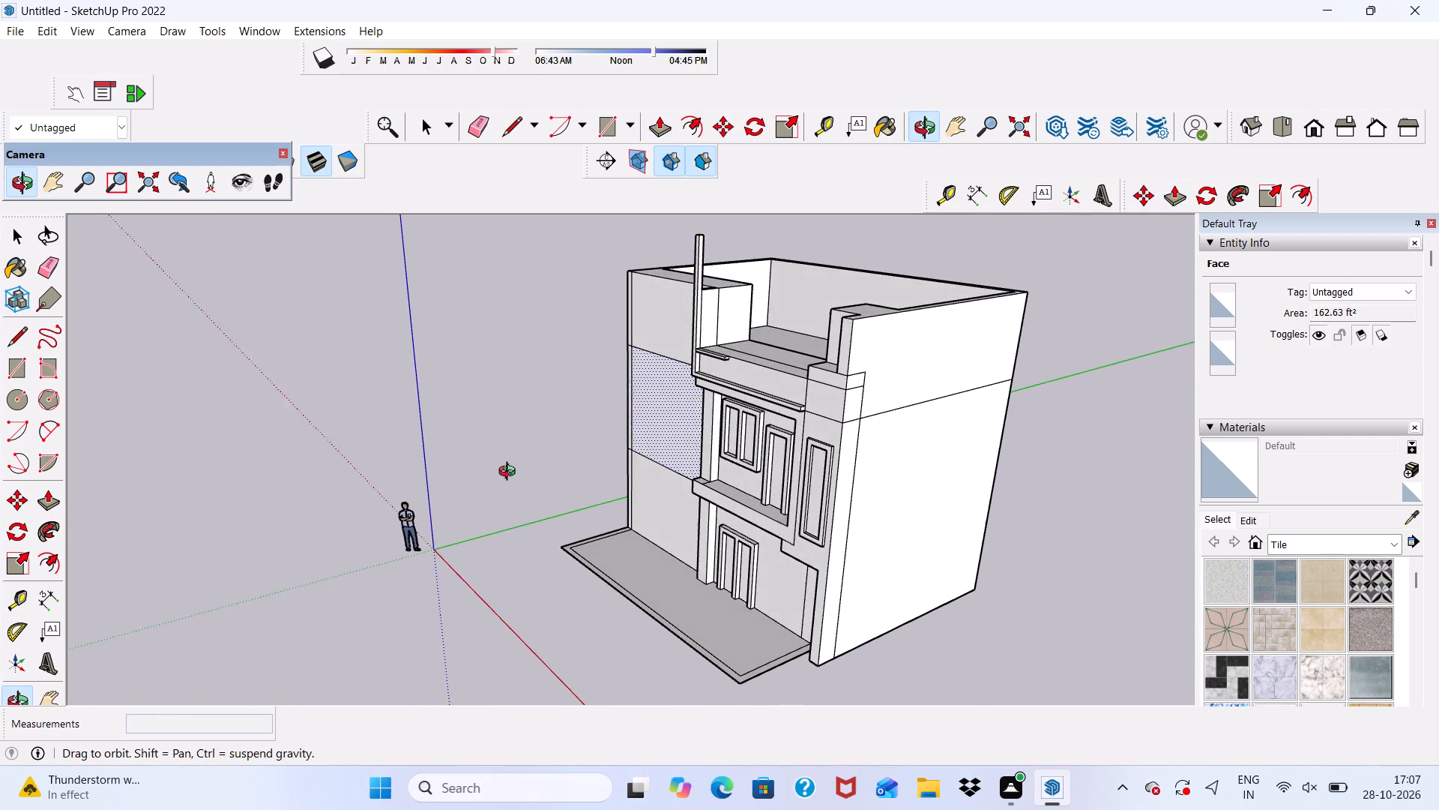
{"action": "middle_click_drag", "start_coordinate": [510, 473], "coordinate": [507, 480]}
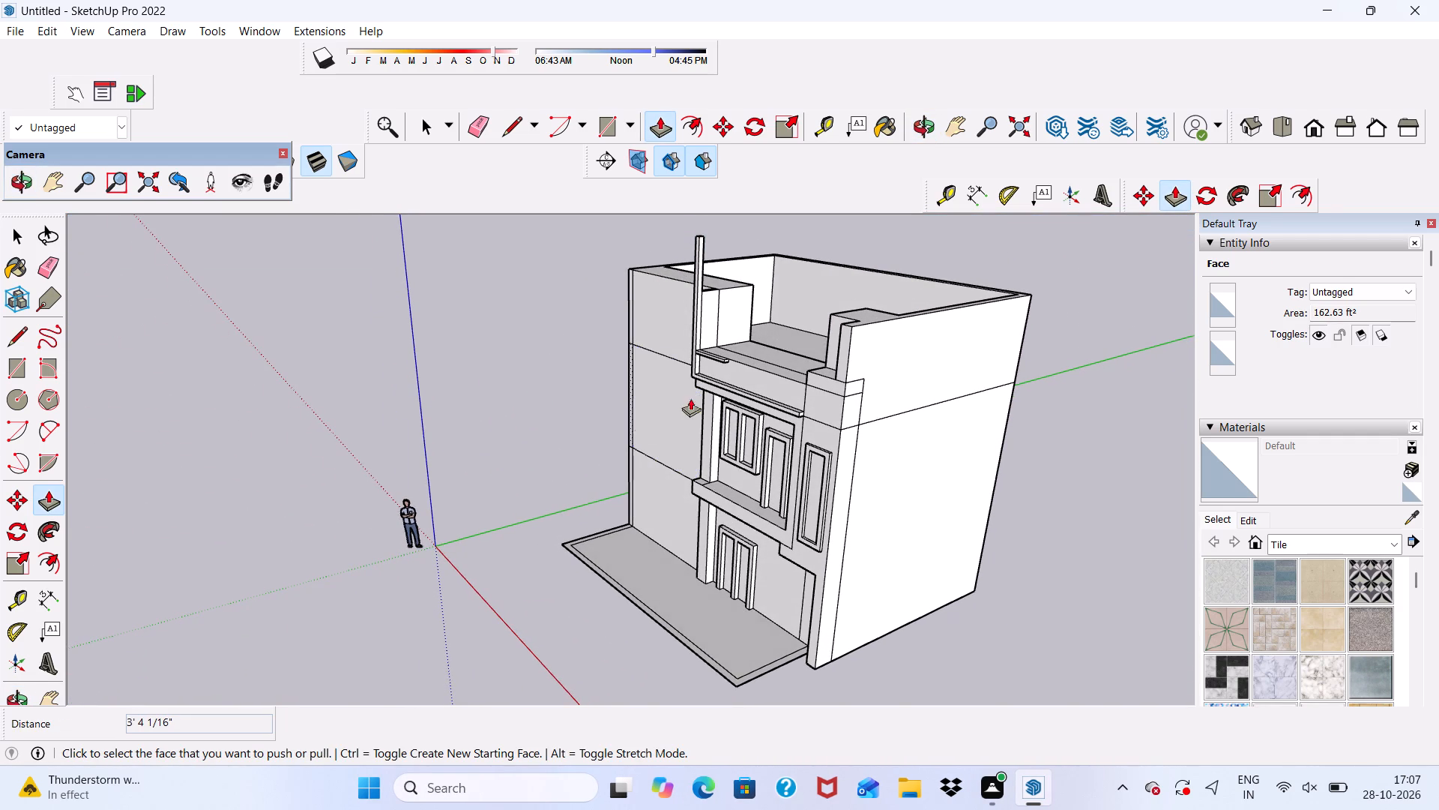
{"action": "scroll", "coordinate": [702, 391], "scroll_direction": "up", "scroll_amount": 8}
{"action": "scroll", "coordinate": [717, 340], "scroll_direction": "down", "scroll_amount": 4}
{"action": "middle_click_drag", "start_coordinate": [746, 364], "coordinate": [725, 430]}
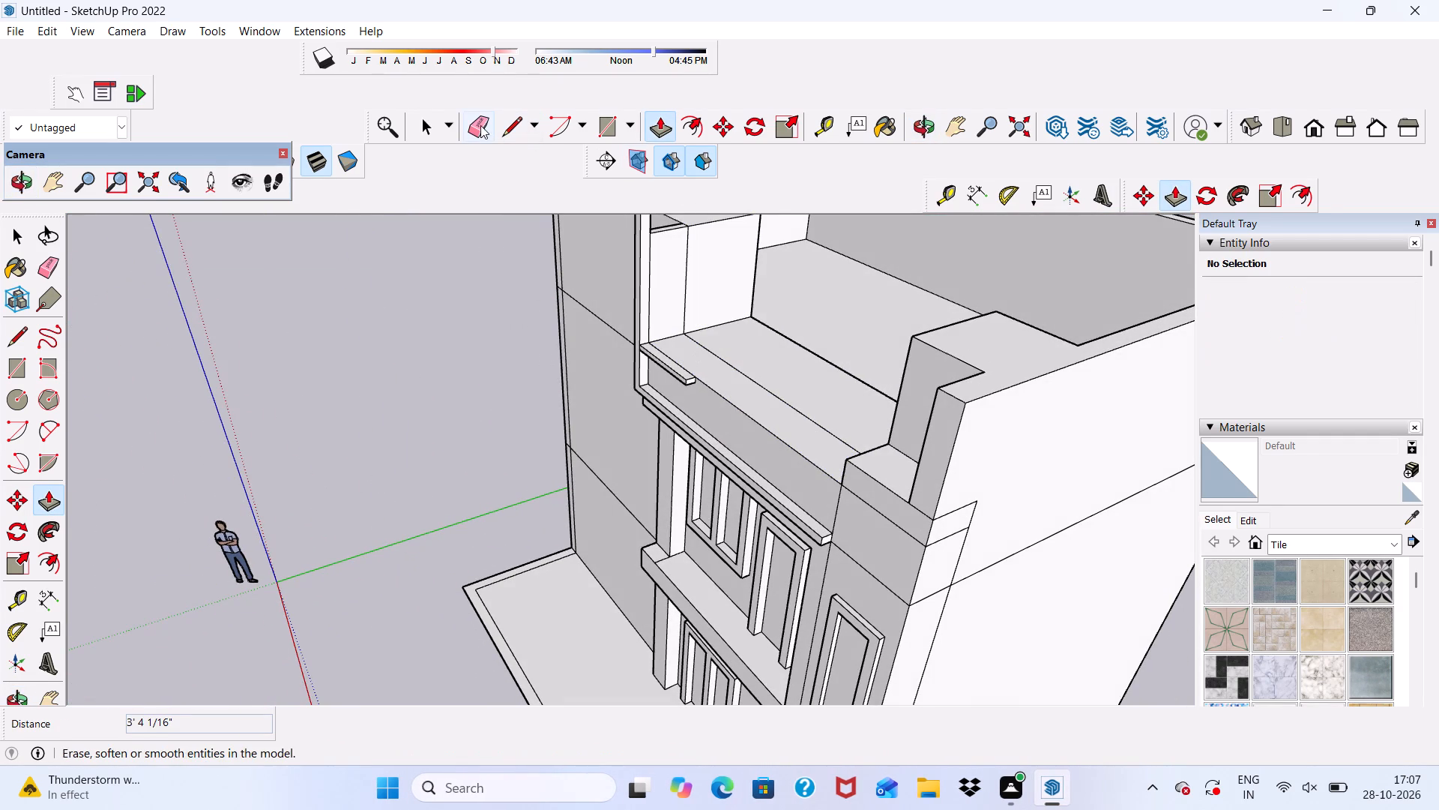
{"action": "left_click", "coordinate": [479, 124]}
{"action": "scroll", "coordinate": [684, 262], "scroll_direction": "up", "scroll_amount": 2}
{"action": "left_click_drag", "start_coordinate": [684, 264], "coordinate": [688, 274]}
{"action": "scroll", "coordinate": [684, 296], "scroll_direction": "down", "scroll_amount": 4}
{"action": "middle_click_drag", "start_coordinate": [684, 316], "coordinate": [701, 307]}
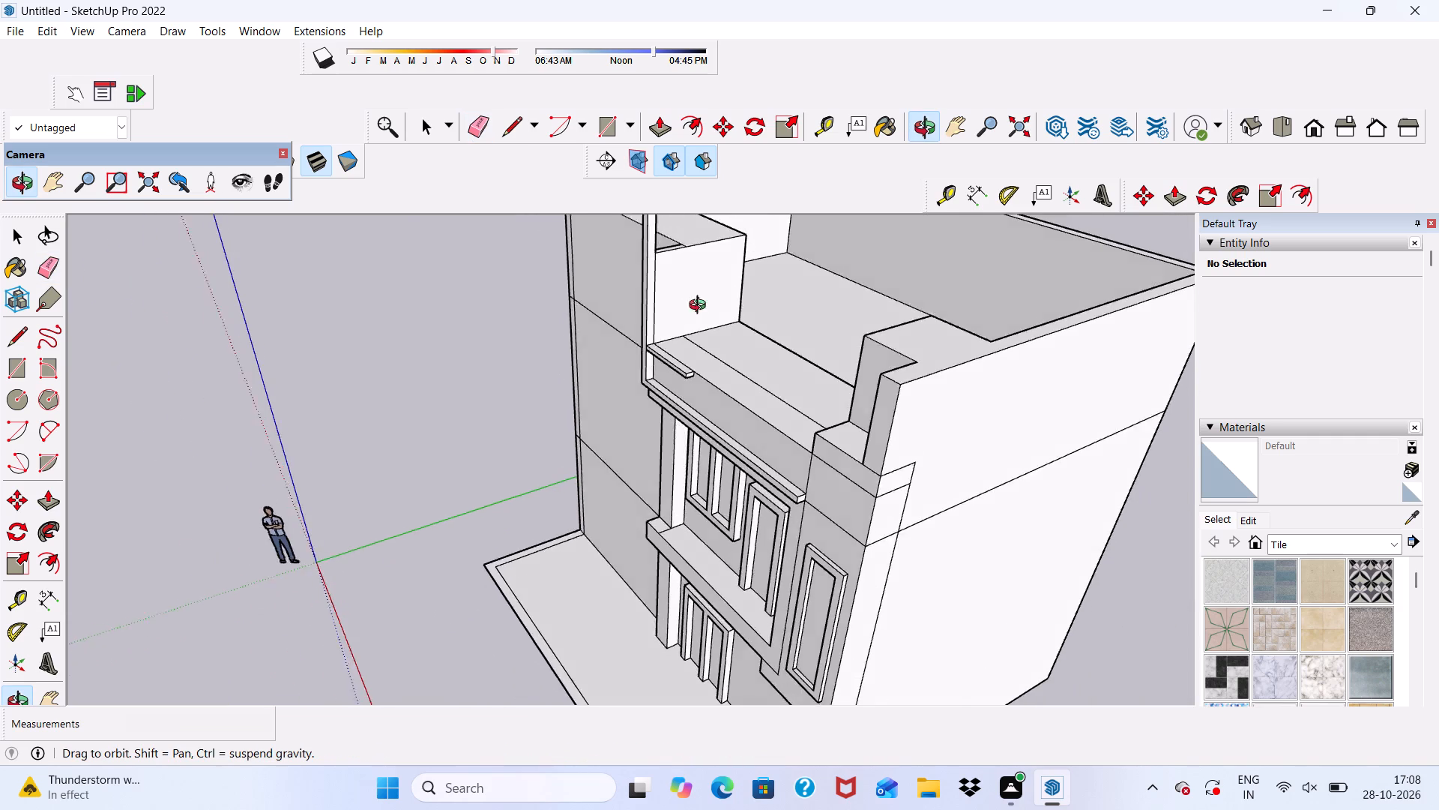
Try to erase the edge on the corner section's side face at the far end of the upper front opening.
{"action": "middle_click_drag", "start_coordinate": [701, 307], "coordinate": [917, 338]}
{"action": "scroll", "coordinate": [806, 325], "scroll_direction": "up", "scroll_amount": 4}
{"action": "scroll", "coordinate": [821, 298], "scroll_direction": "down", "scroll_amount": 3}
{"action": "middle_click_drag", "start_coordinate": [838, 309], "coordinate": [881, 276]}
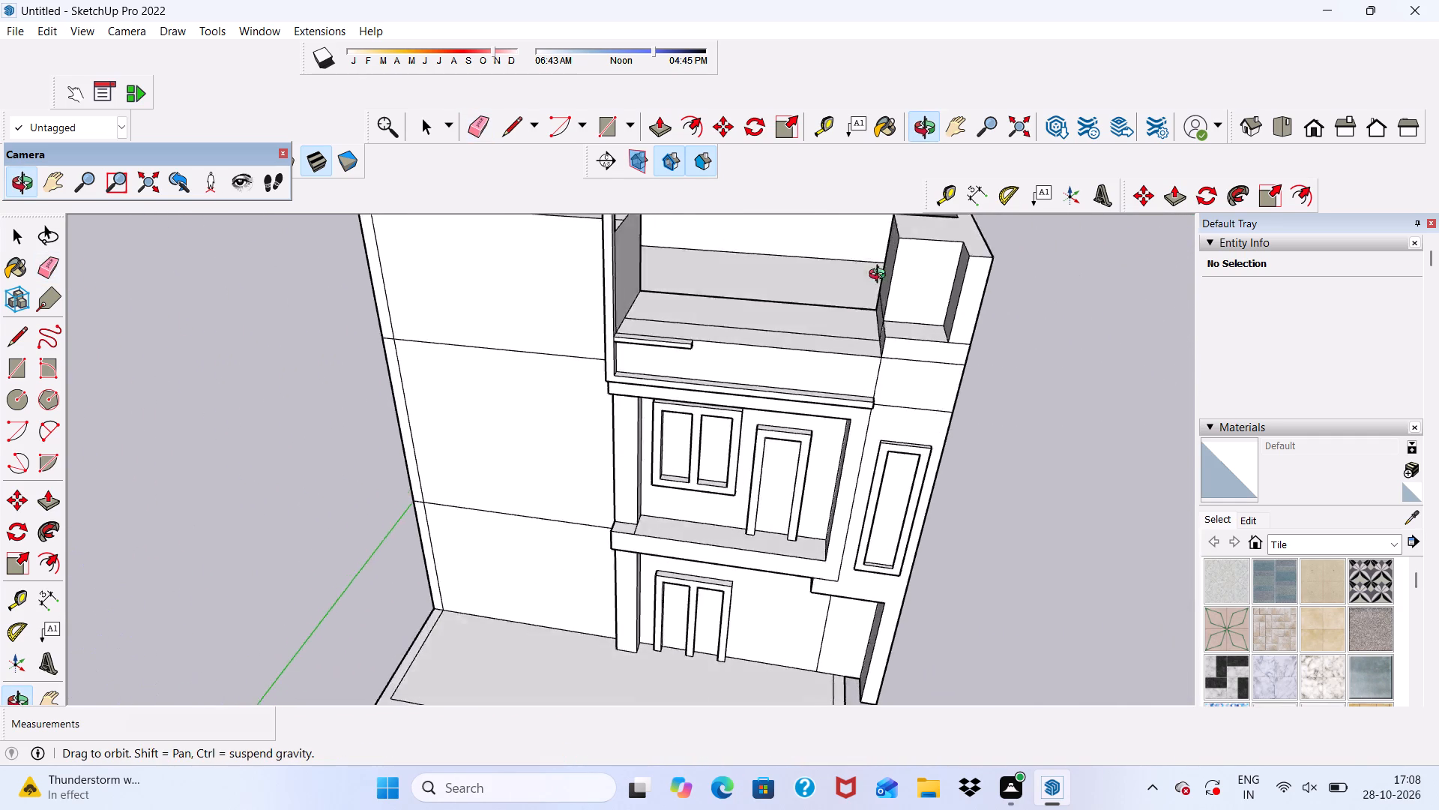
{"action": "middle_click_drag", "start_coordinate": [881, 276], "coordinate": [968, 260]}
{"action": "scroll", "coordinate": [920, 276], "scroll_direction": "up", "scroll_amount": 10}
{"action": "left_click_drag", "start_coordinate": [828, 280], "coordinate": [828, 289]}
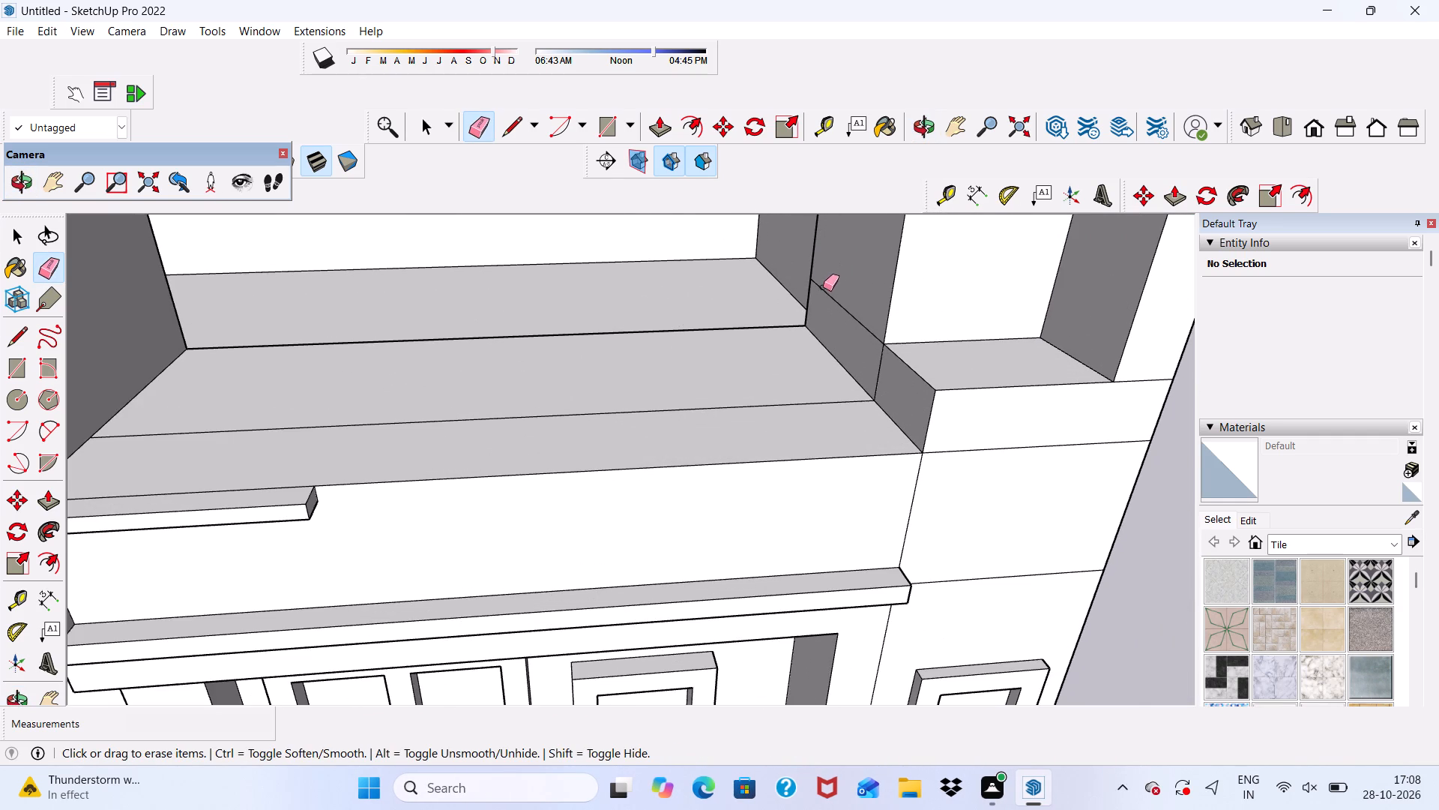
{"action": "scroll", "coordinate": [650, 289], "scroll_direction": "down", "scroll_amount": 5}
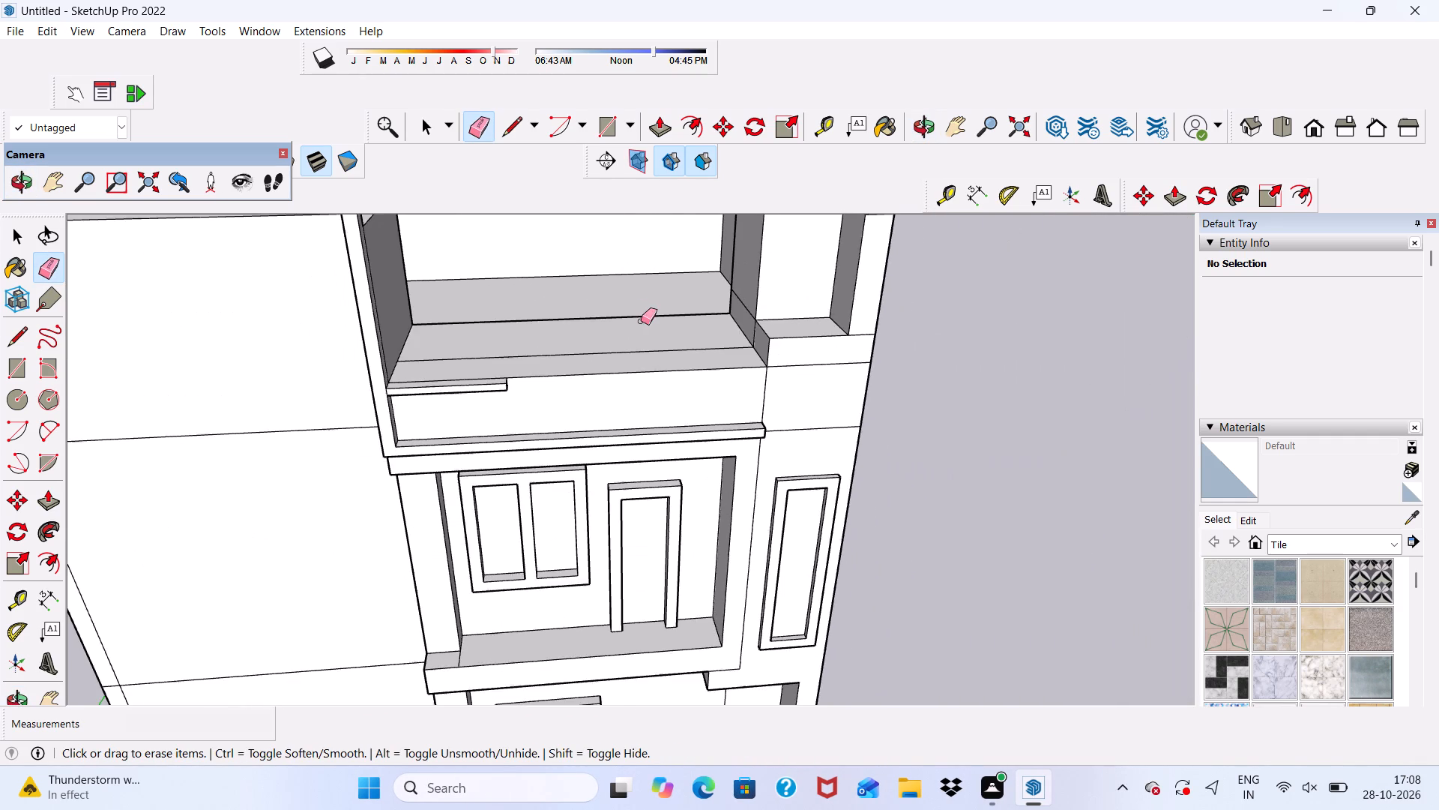
Erase the seam edge running lengthwise across the top of the thickened ledge in the upper front opening.
{"action": "middle_click_drag", "start_coordinate": [639, 322], "coordinate": [398, 295]}
{"action": "scroll", "coordinate": [411, 303], "scroll_direction": "down", "scroll_amount": 5}
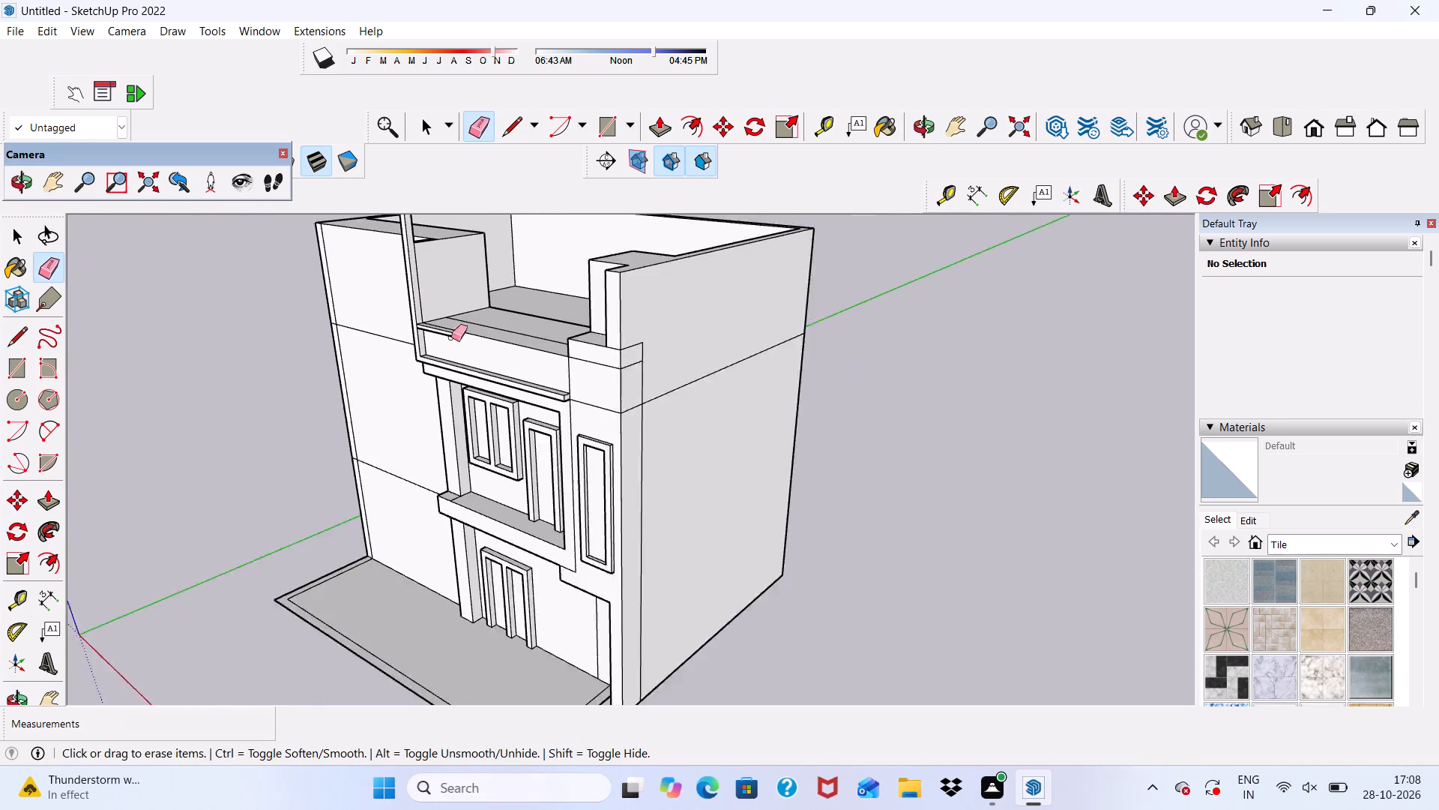
{"action": "scroll", "coordinate": [474, 300], "scroll_direction": "up", "scroll_amount": 5}
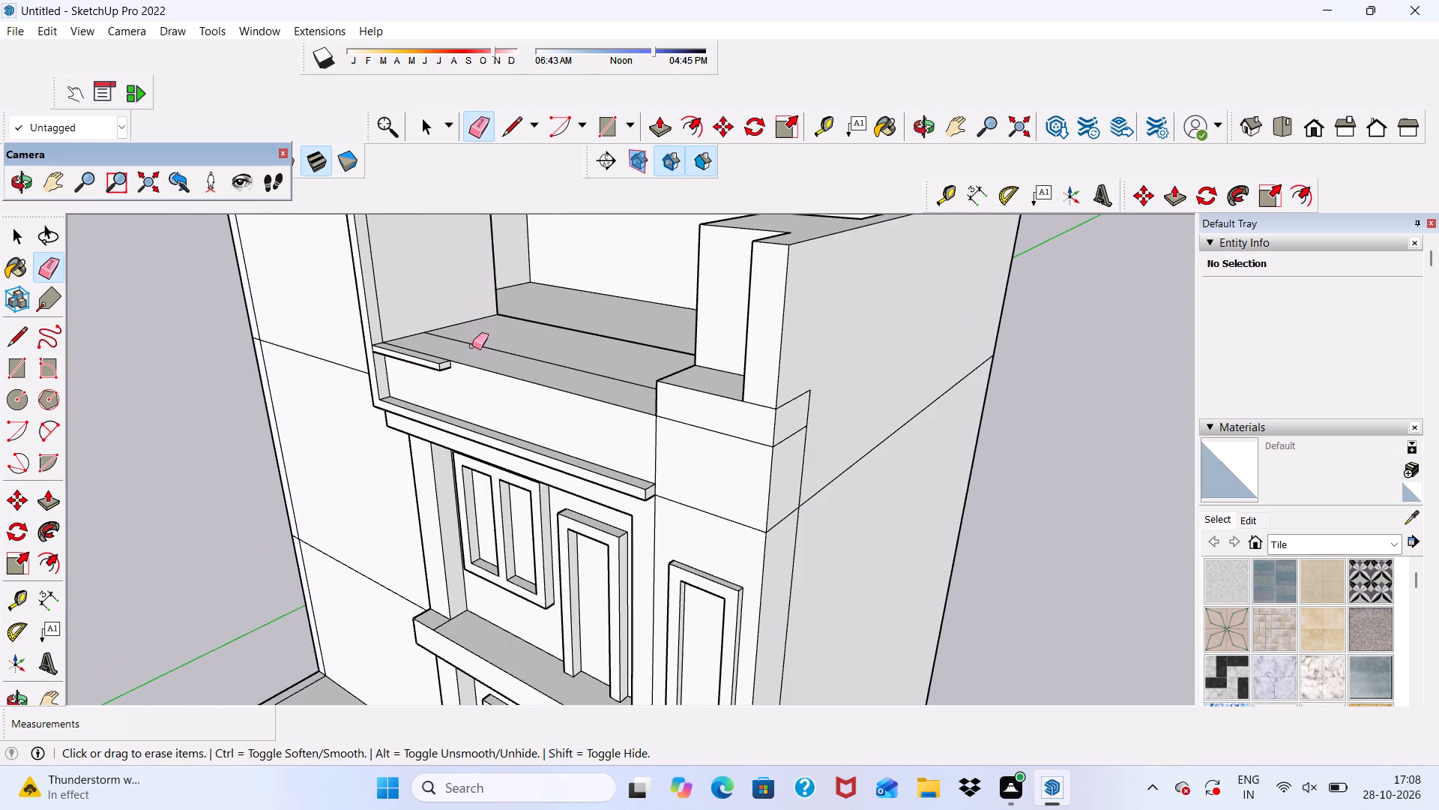
{"action": "left_click", "coordinate": [472, 341]}
{"action": "left_click_drag", "start_coordinate": [473, 342], "coordinate": [468, 349]}
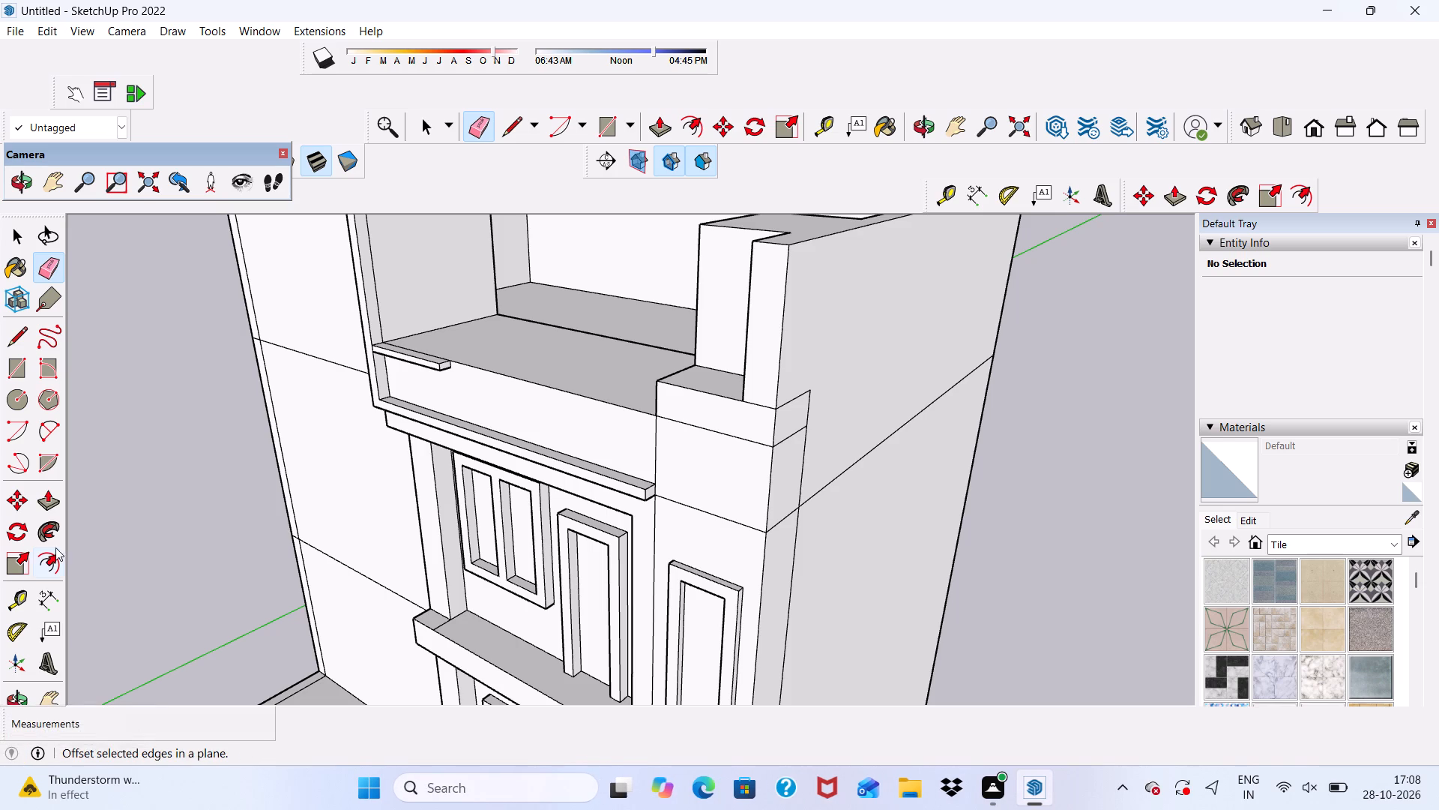
Examine the upper front opening and its ledge from low and raised angles.
{"action": "key", "text": "space"}
{"action": "scroll", "coordinate": [1168, 151], "scroll_direction": "down", "scroll_amount": 3}
{"action": "scroll", "coordinate": [1138, 297], "scroll_direction": "up", "scroll_amount": 2}
{"action": "scroll", "coordinate": [677, 385], "scroll_direction": "down", "scroll_amount": 3}
{"action": "middle_click_drag", "start_coordinate": [639, 367], "coordinate": [680, 283]}
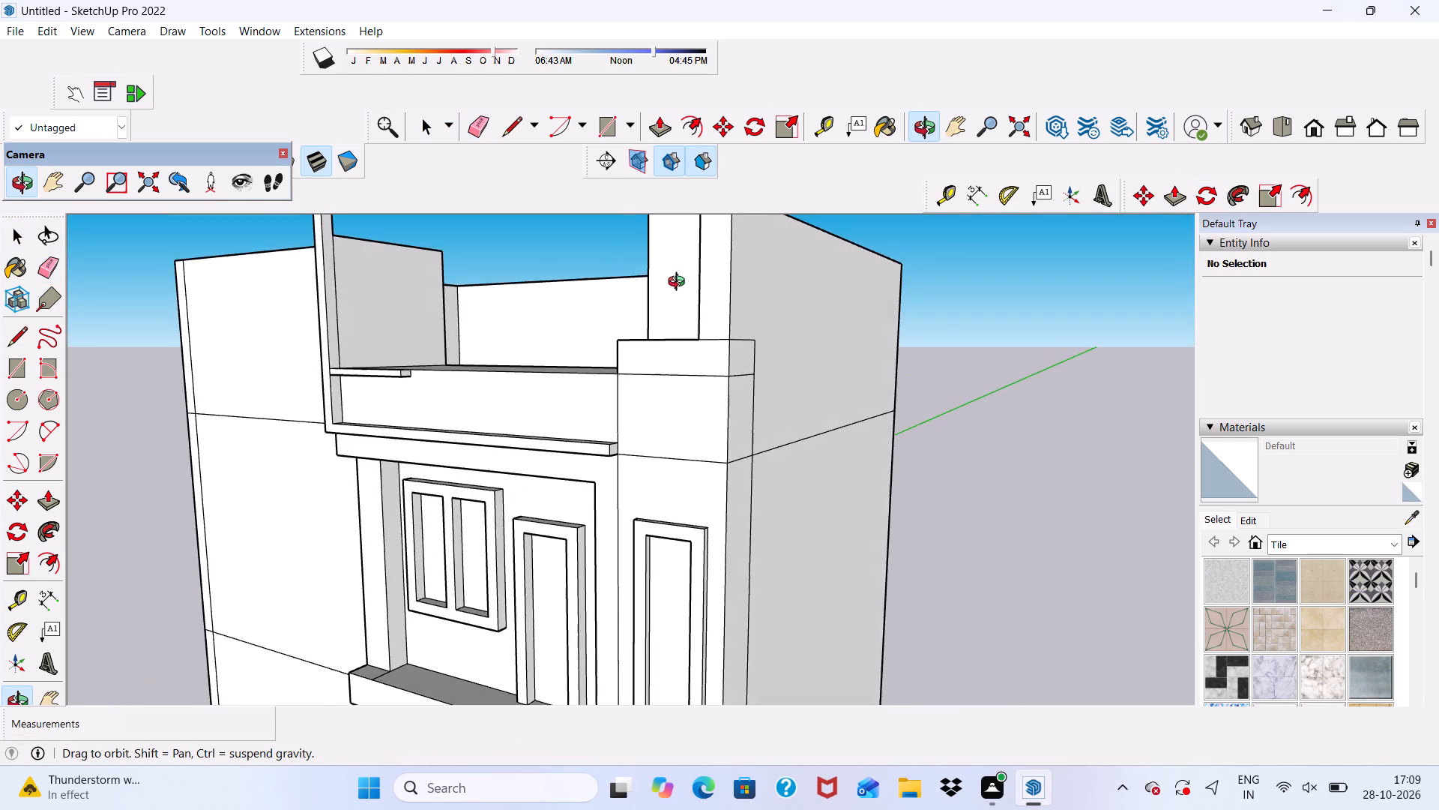
{"action": "middle_click_drag", "start_coordinate": [680, 283], "coordinate": [643, 372]}
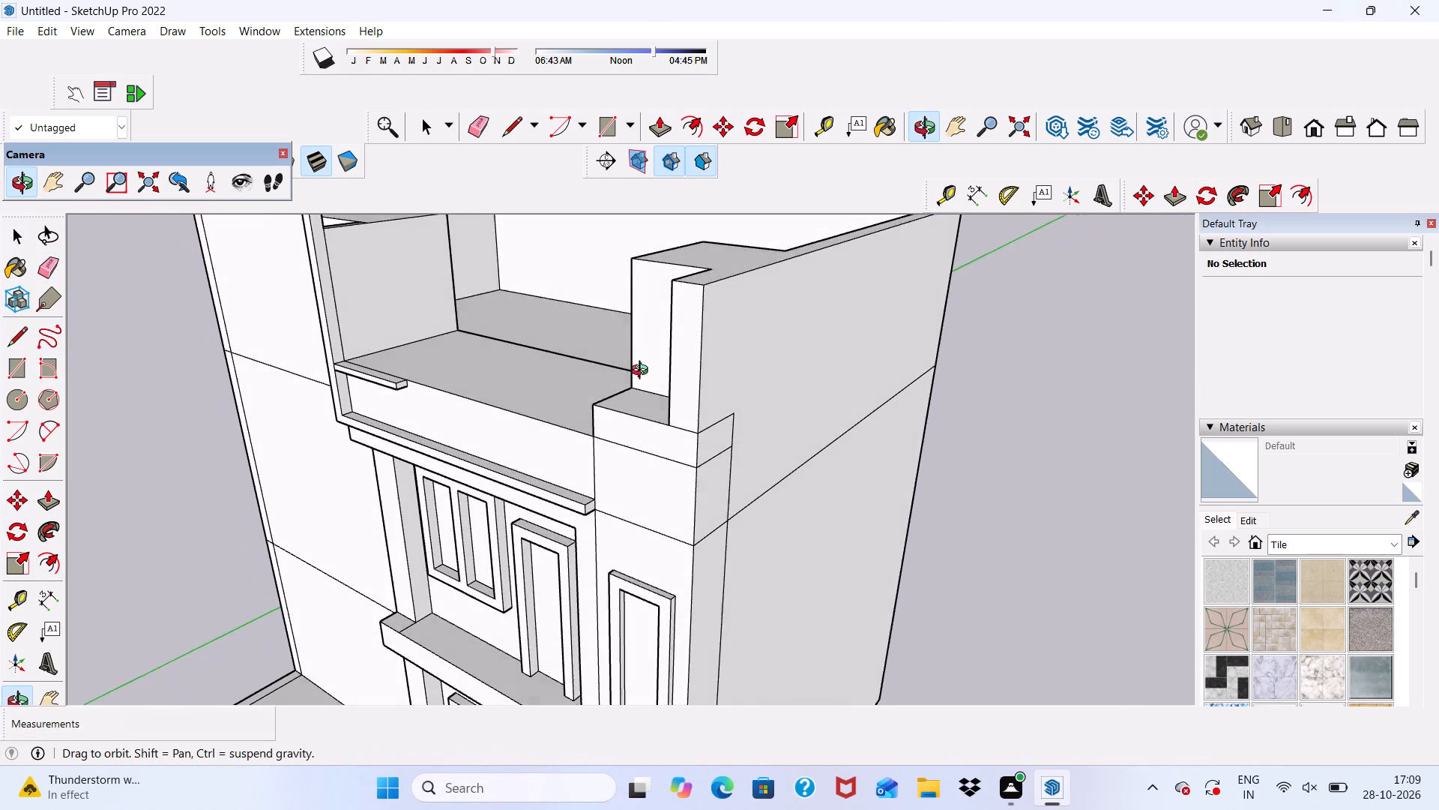
{"action": "middle_click_drag", "start_coordinate": [643, 372], "coordinate": [639, 398]}
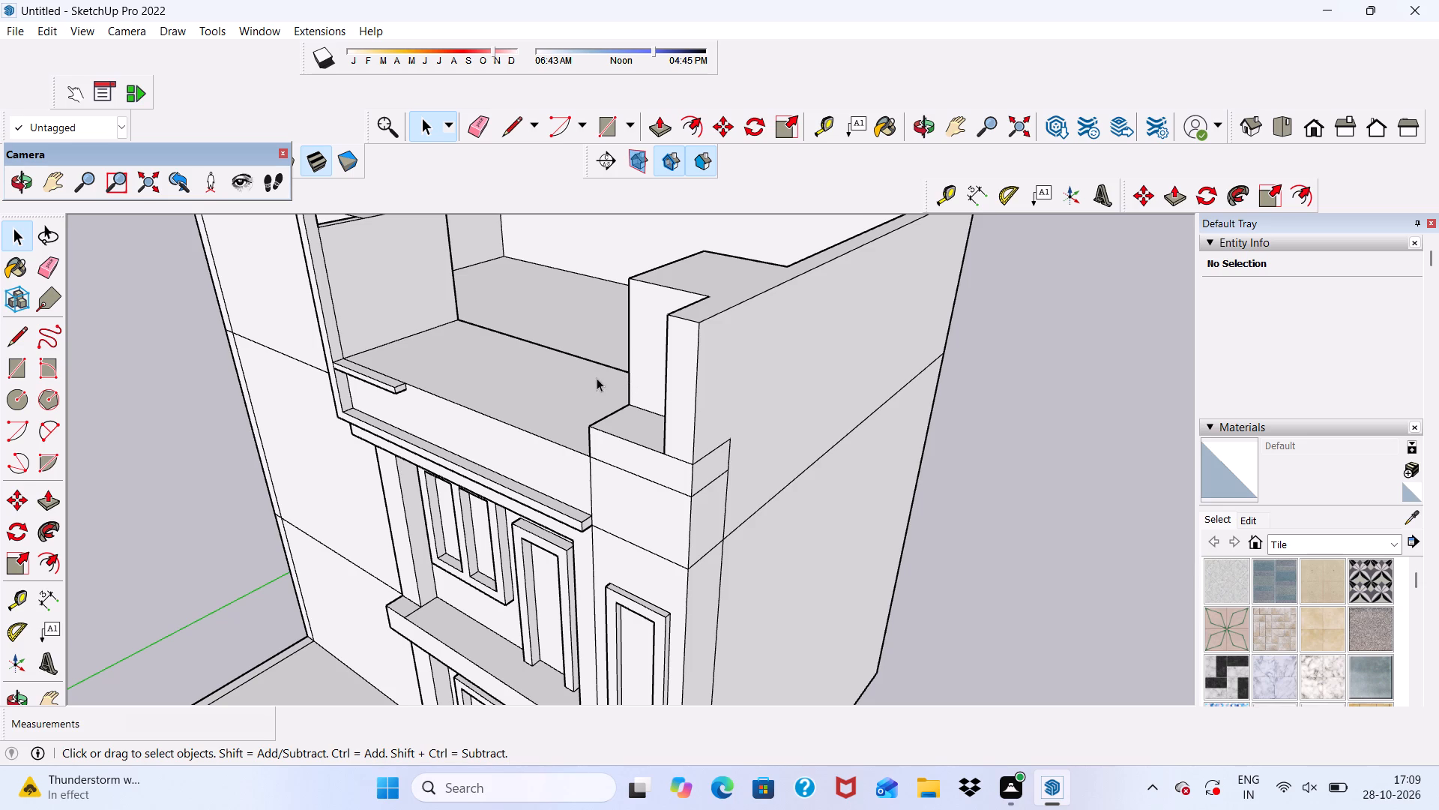
Place a Tape Measure guide 9" from the ledge's terrace-side edge, parallel to it on the ledge top.
{"action": "left_click", "coordinate": [824, 125]}
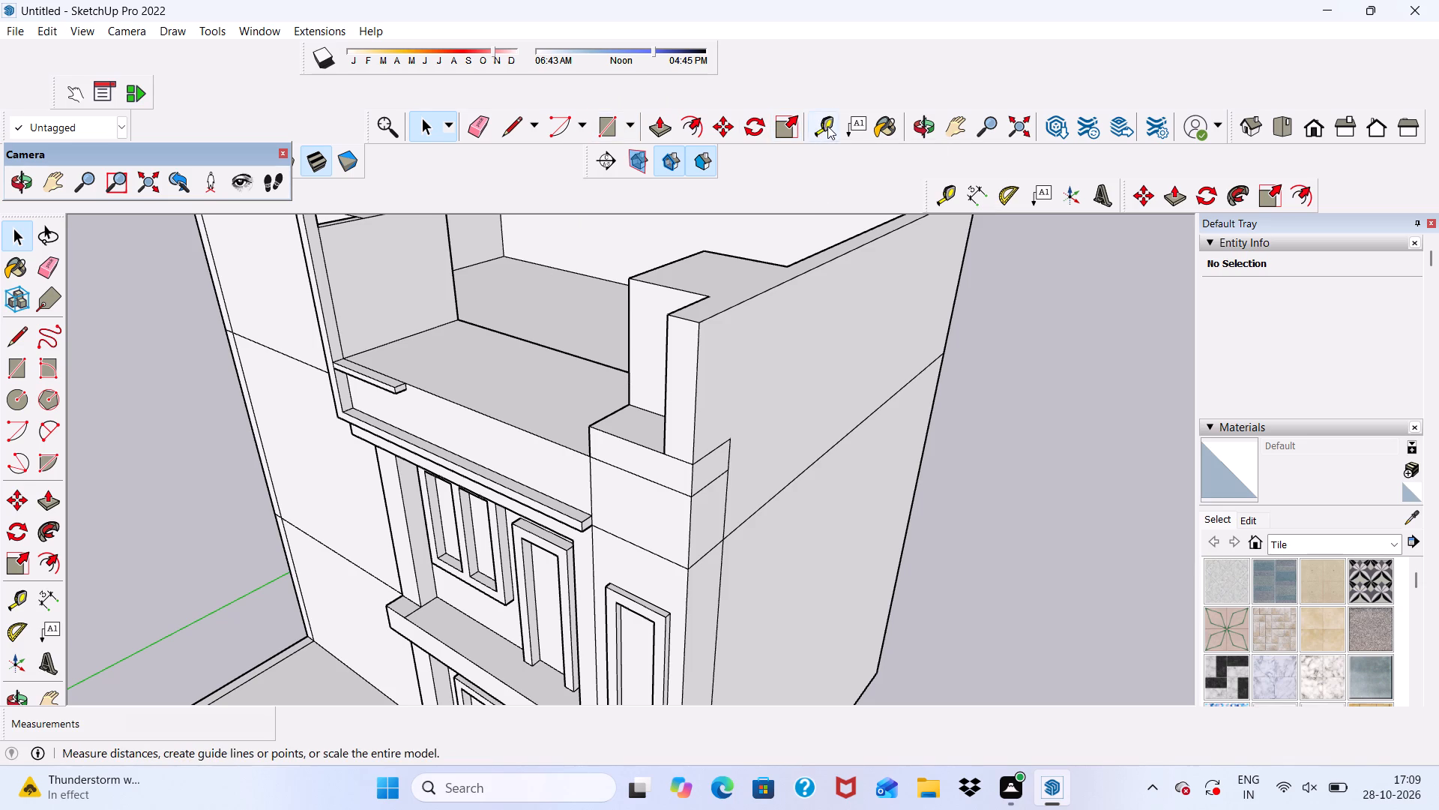
{"action": "scroll", "coordinate": [670, 223], "scroll_direction": "down", "scroll_amount": 2}
{"action": "middle_click_drag", "start_coordinate": [635, 265], "coordinate": [642, 357]}
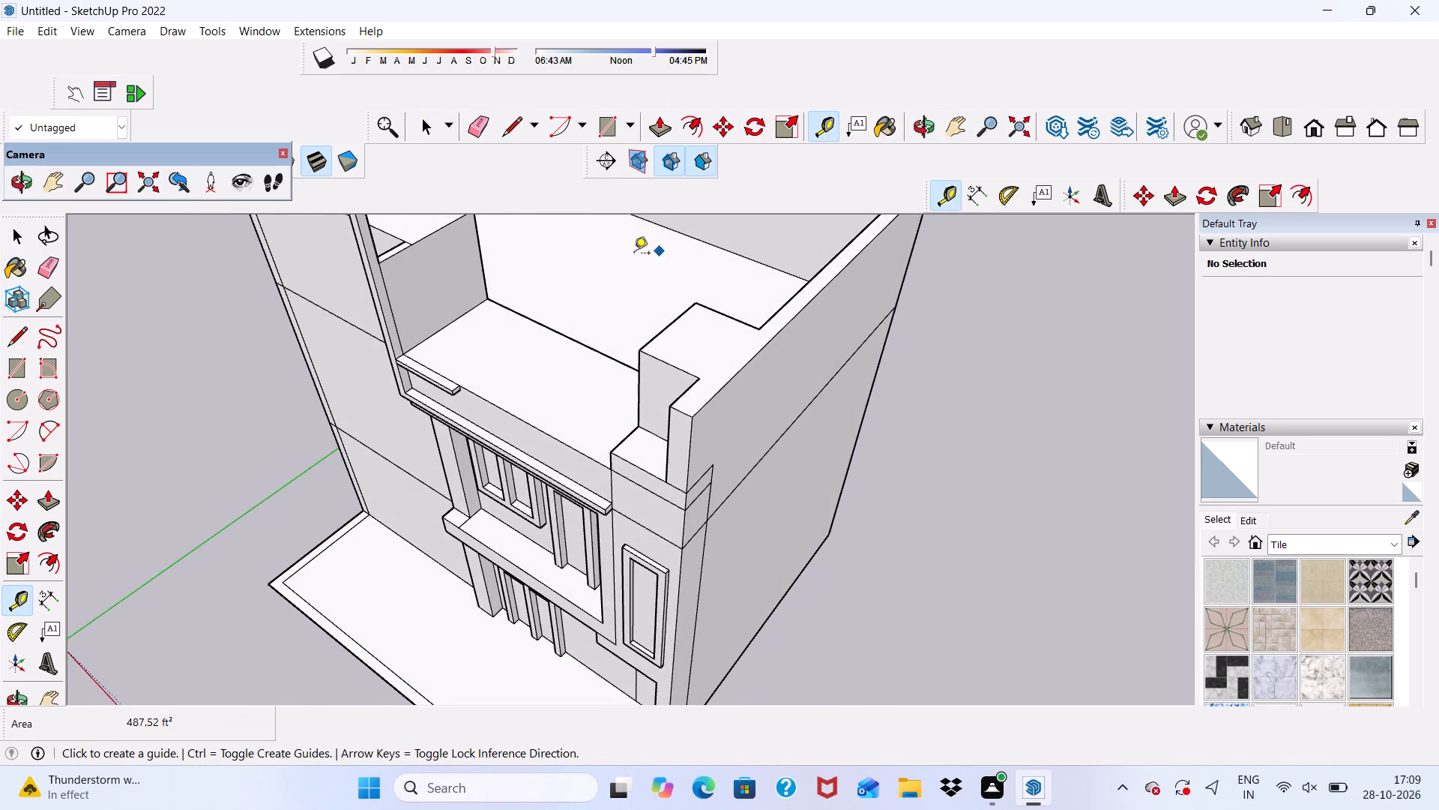
{"action": "scroll", "coordinate": [575, 270], "scroll_direction": "up", "scroll_amount": 5}
{"action": "left_click", "coordinate": [543, 380]}
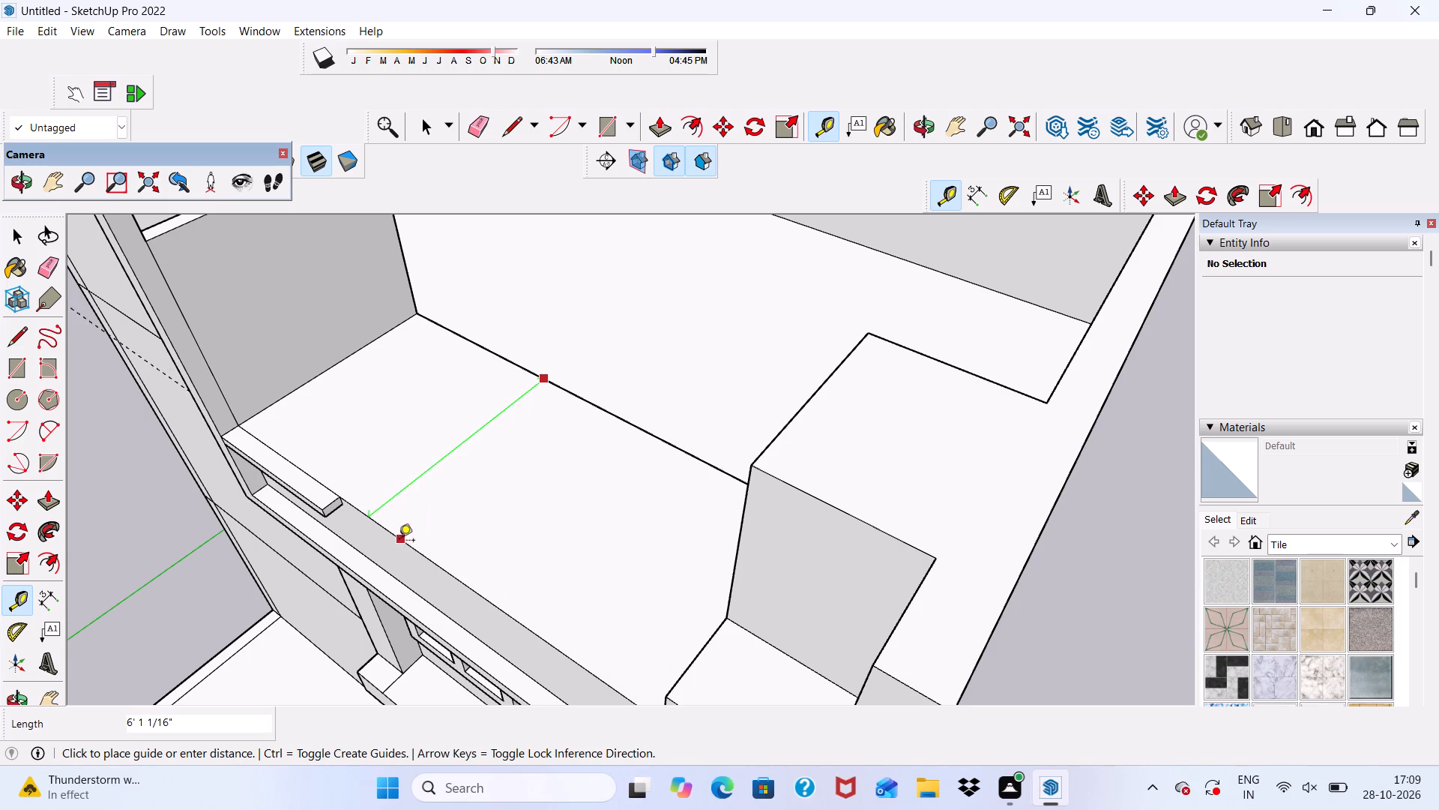
{"action": "key", "text": "9"}
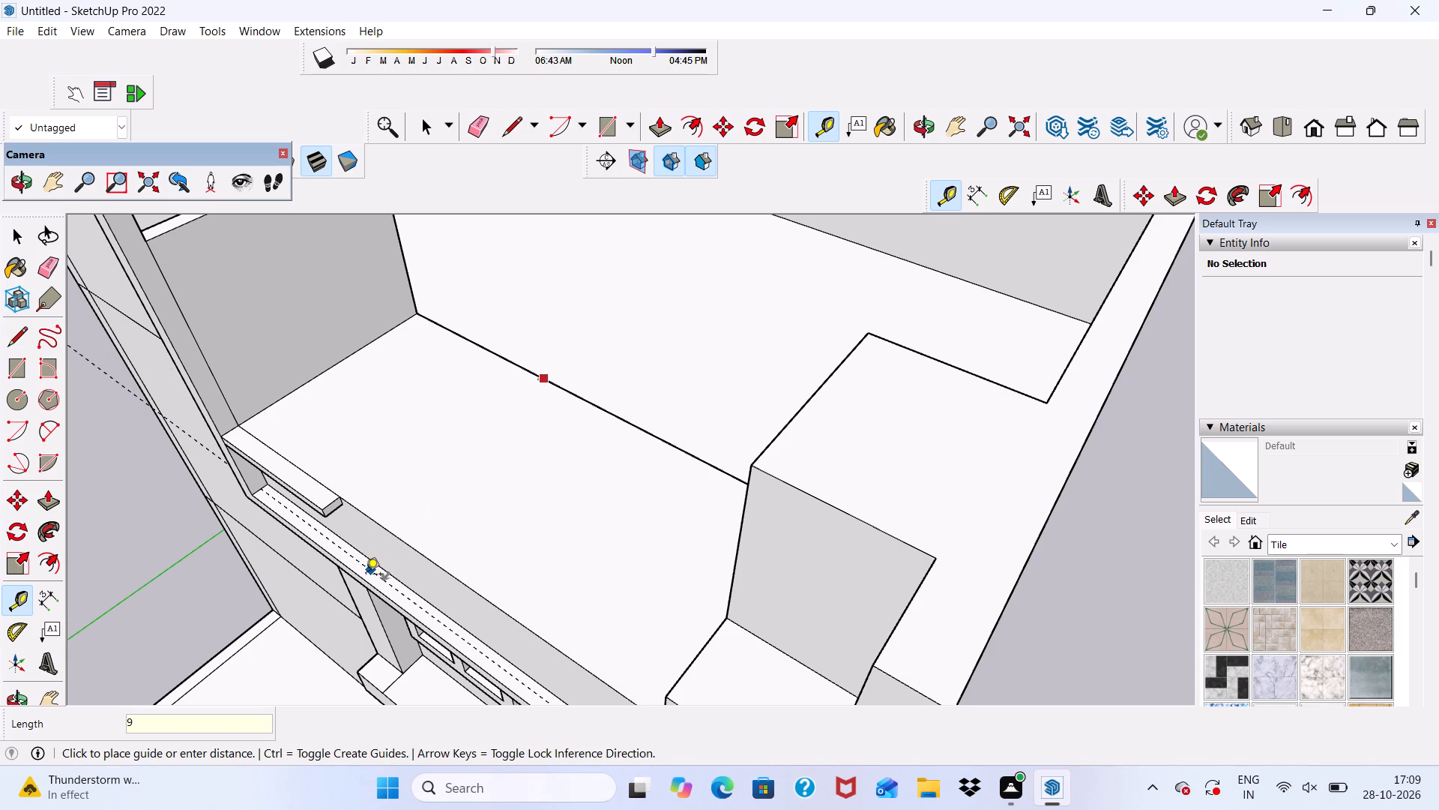
{"action": "key", "text": "shift+quotedbl"}
{"action": "key", "text": "Return"}
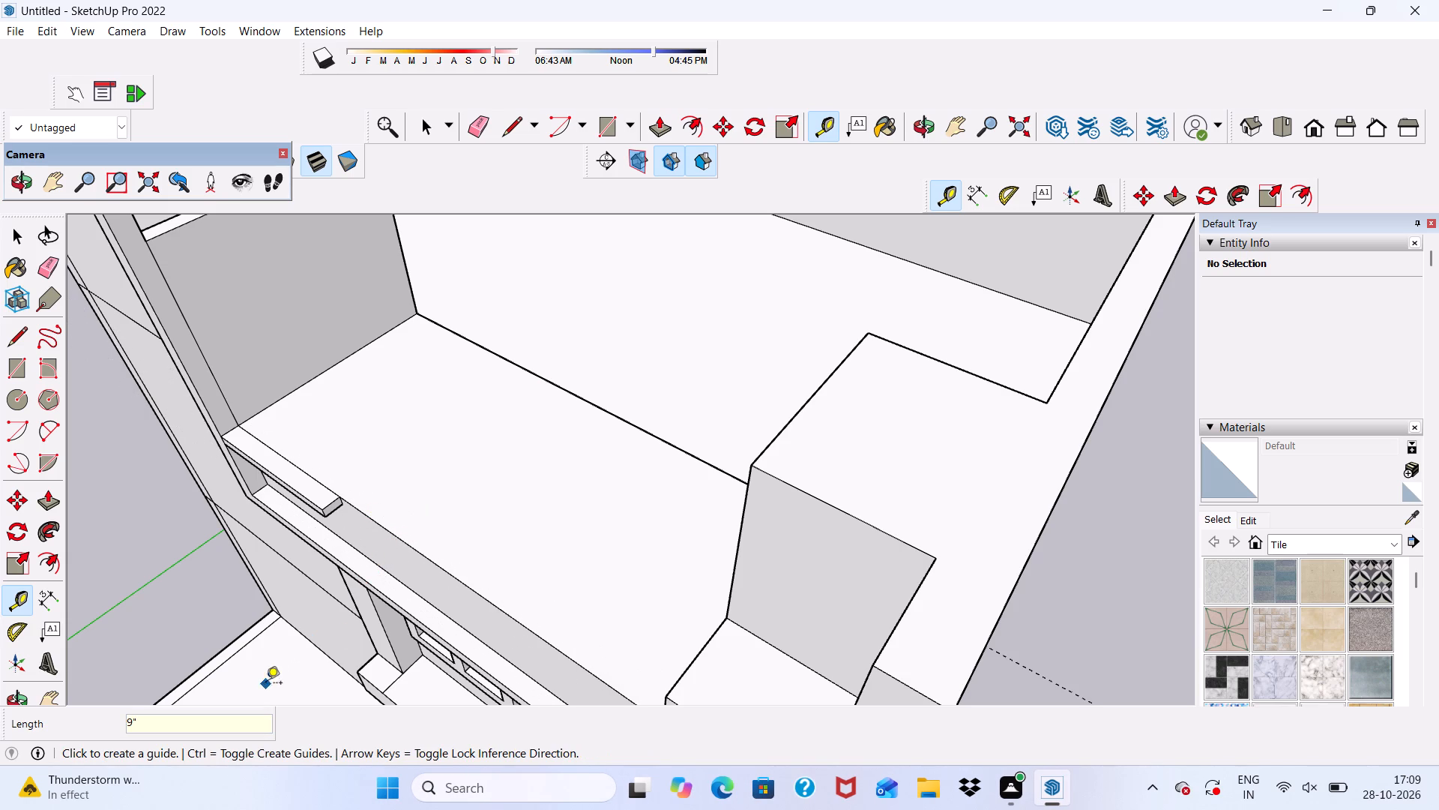
{"action": "left_click", "coordinate": [618, 421]}
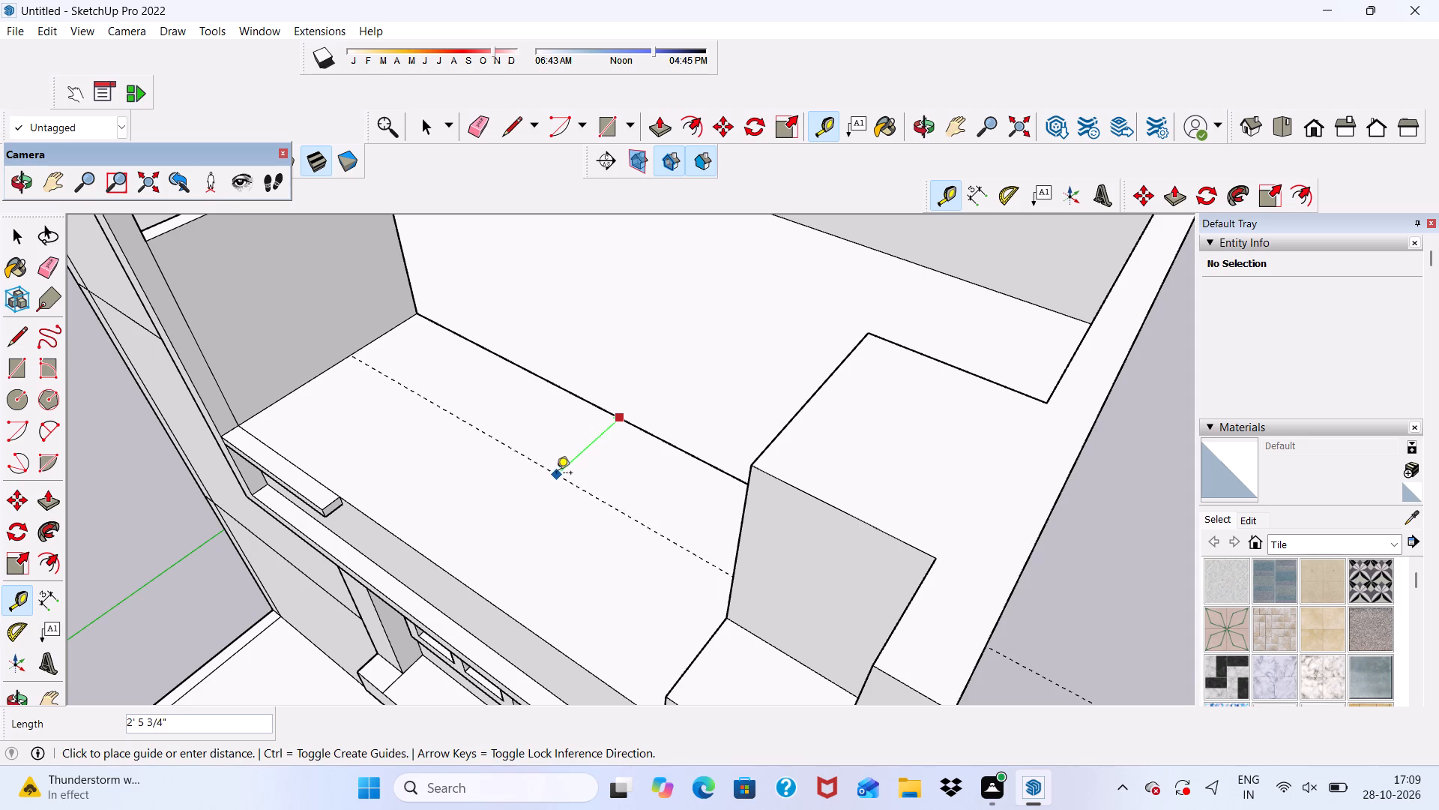
{"action": "key", "text": "9"}
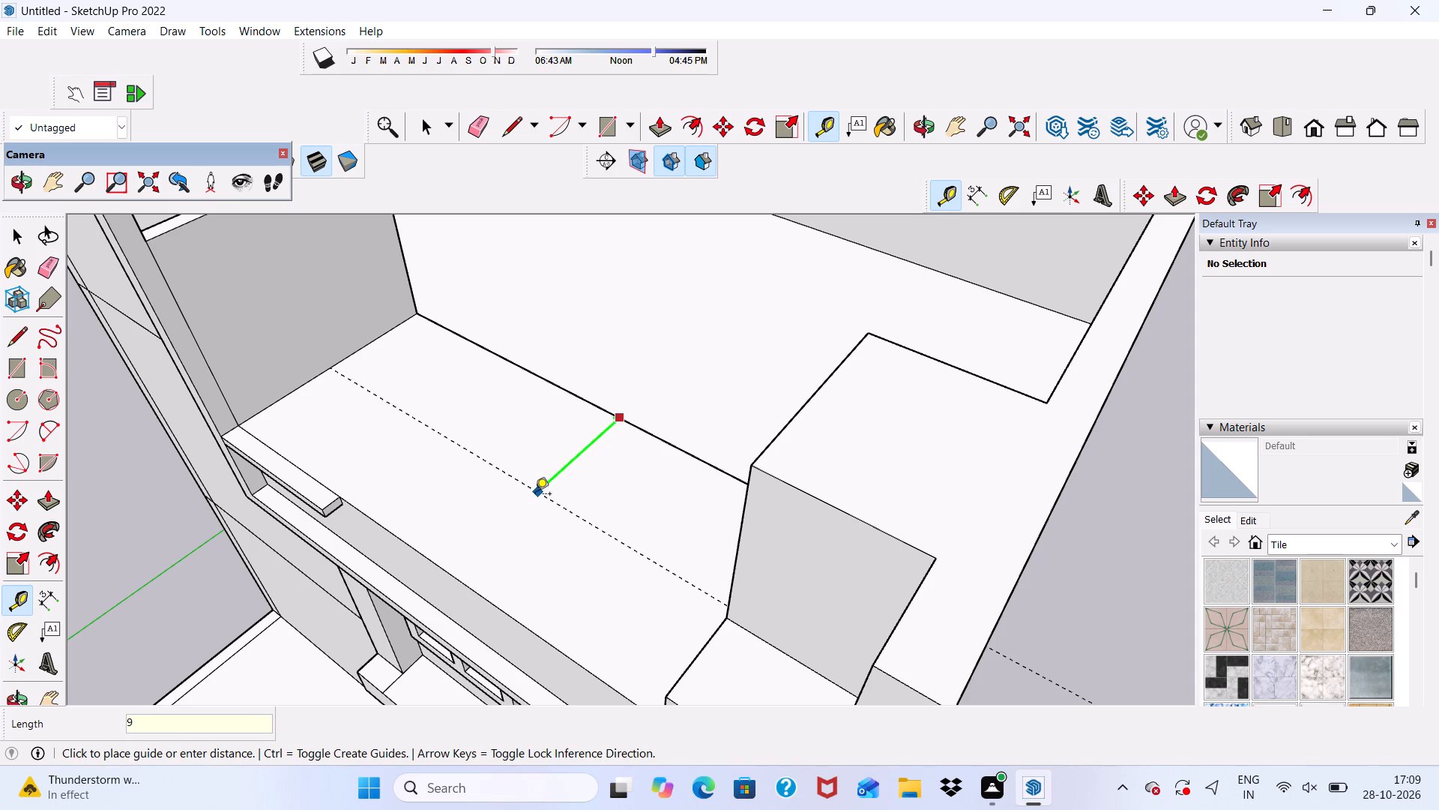
{"action": "key", "text": "shift+quotedbl"}
{"action": "key", "text": "Return"}
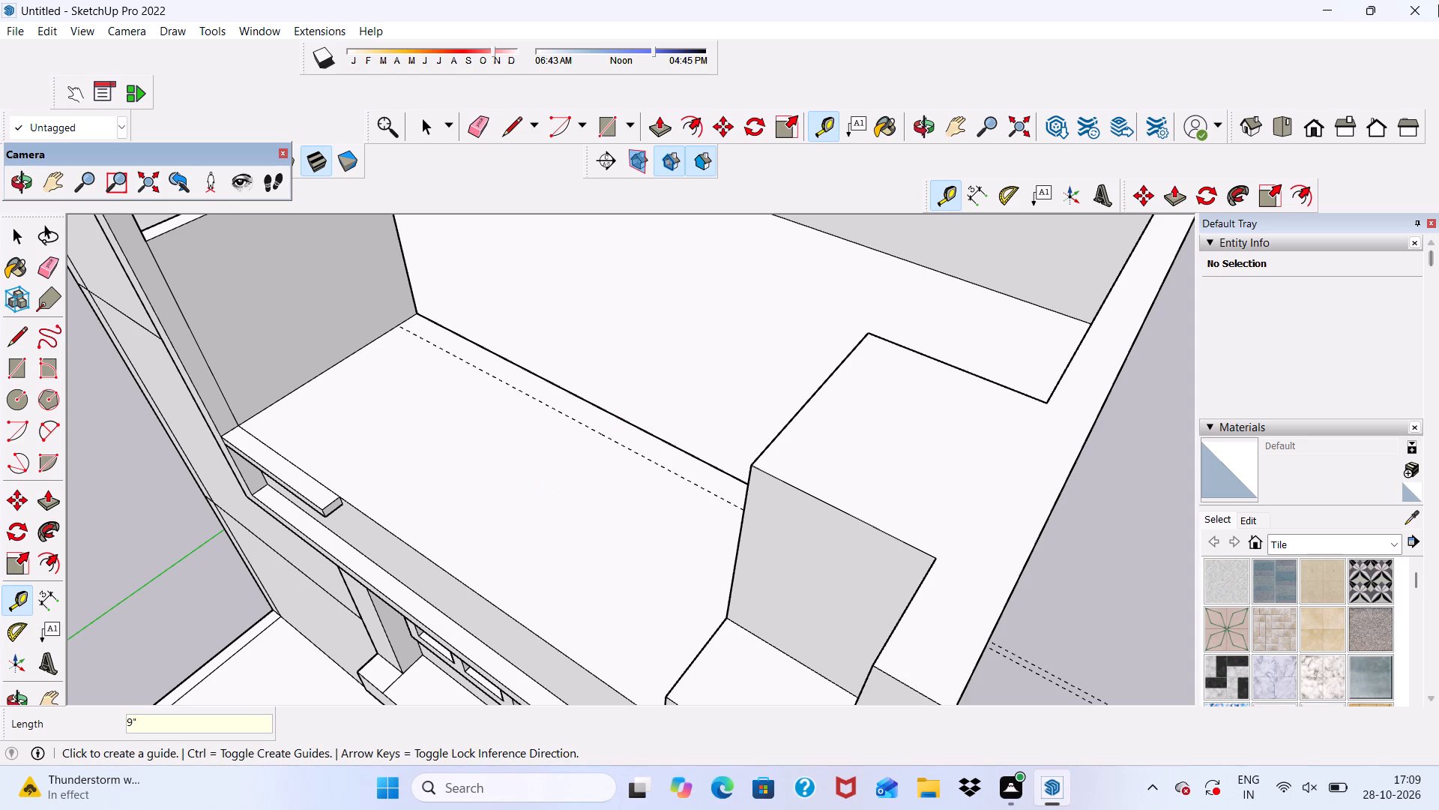
Draw a line about 13' 4 3/16" long along the guide, across the ledge top to the corner section.
{"action": "left_click", "coordinate": [507, 123]}
{"action": "scroll", "coordinate": [371, 350], "scroll_direction": "up", "scroll_amount": 1}
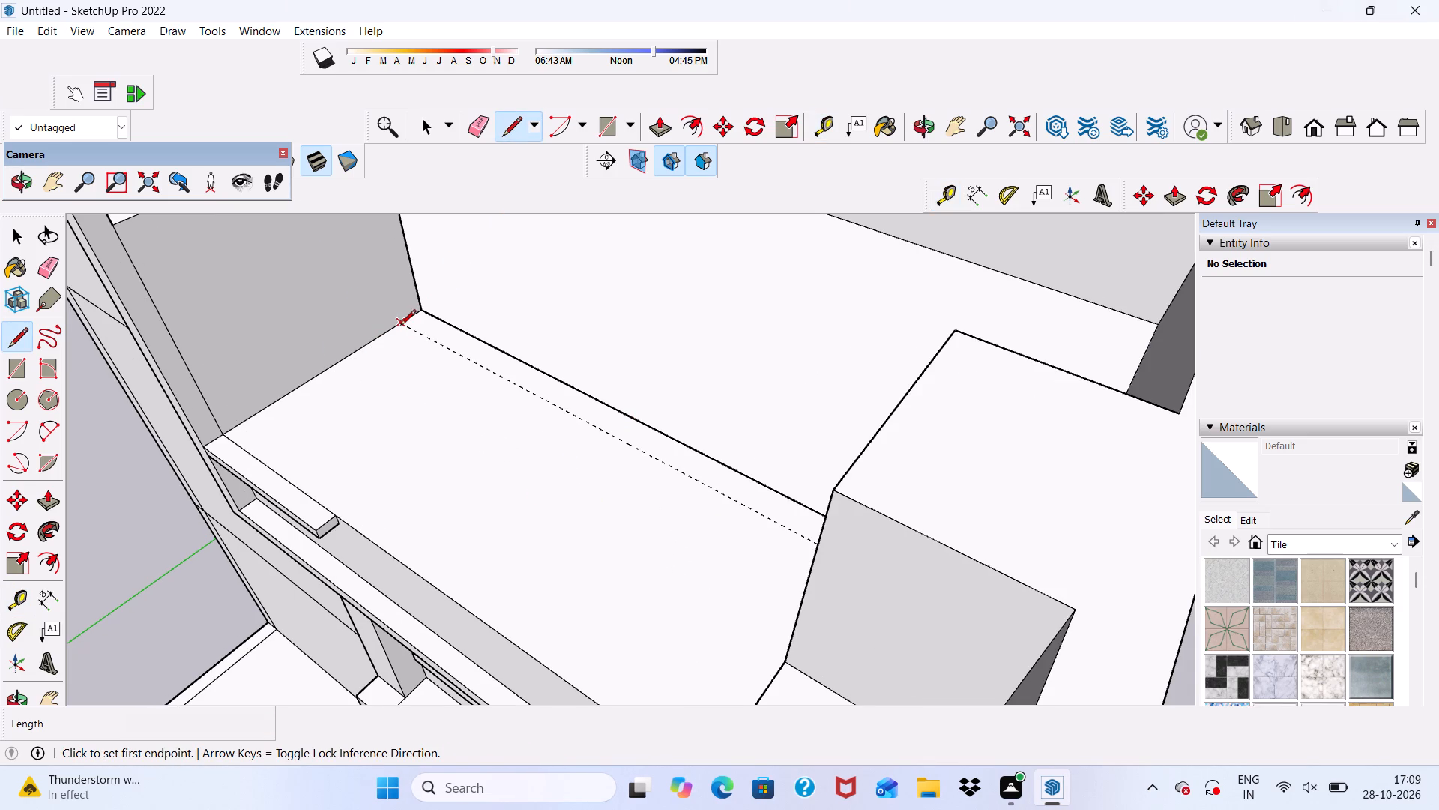
{"action": "left_click", "coordinate": [402, 325]}
{"action": "scroll", "coordinate": [457, 418], "scroll_direction": "down", "scroll_amount": 4}
{"action": "middle_click_drag", "start_coordinate": [540, 520], "coordinate": [853, 490]}
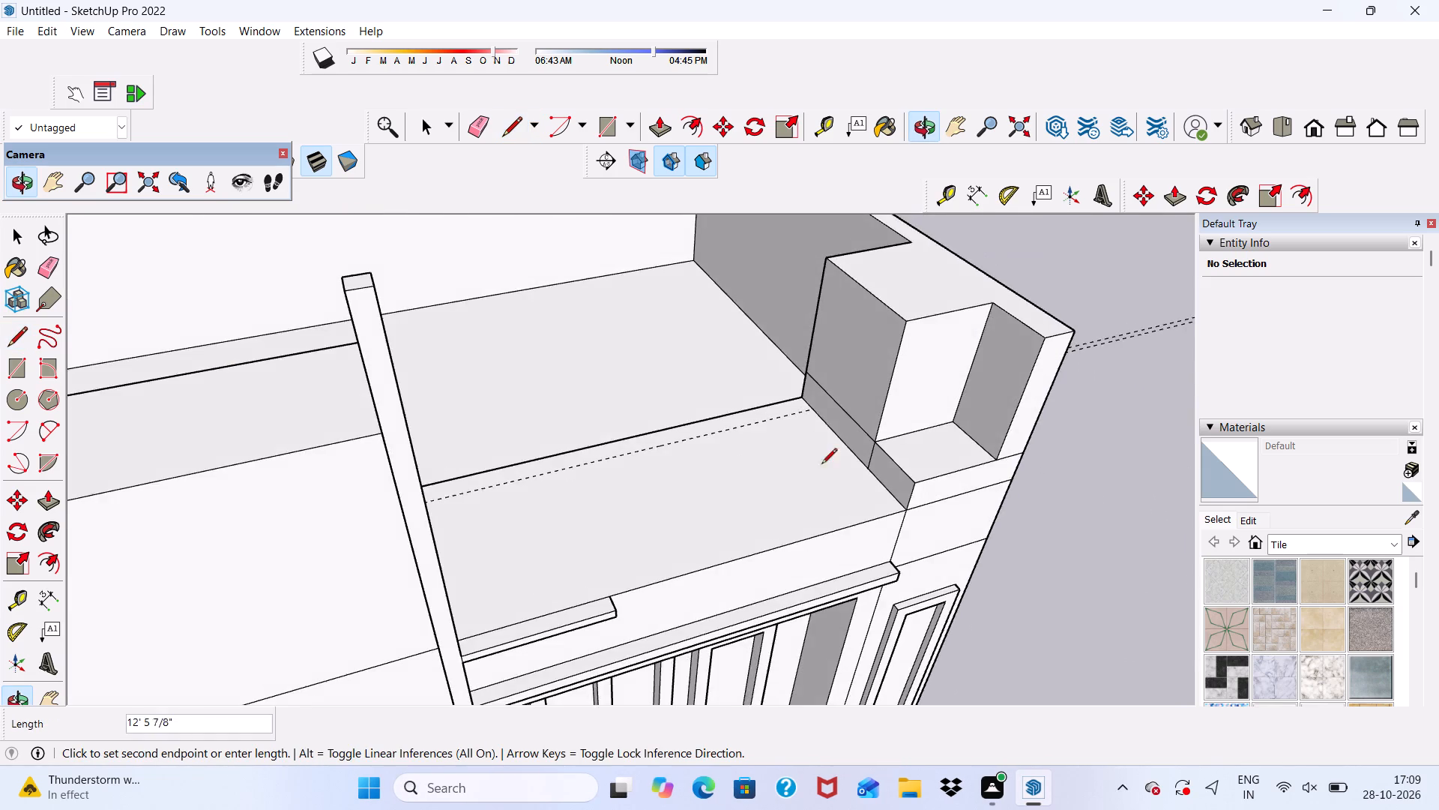
{"action": "scroll", "coordinate": [815, 433], "scroll_direction": "up", "scroll_amount": 5}
{"action": "left_click", "coordinate": [815, 397]}
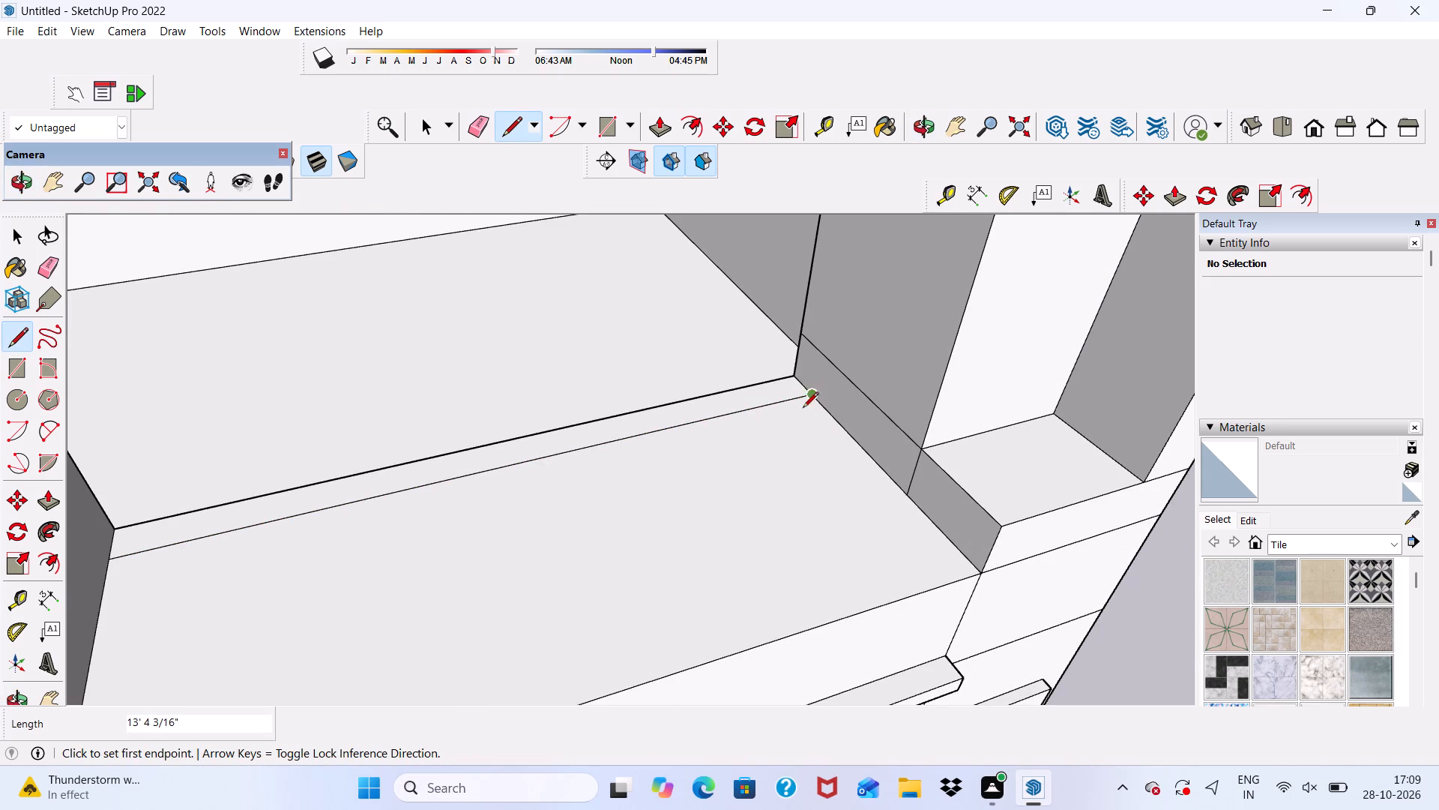
Push/Pull the narrow 9" ledge strip up about 5' 3 5/16", level with the corner section's top, to close the opening.
{"action": "left_click", "coordinate": [658, 120]}
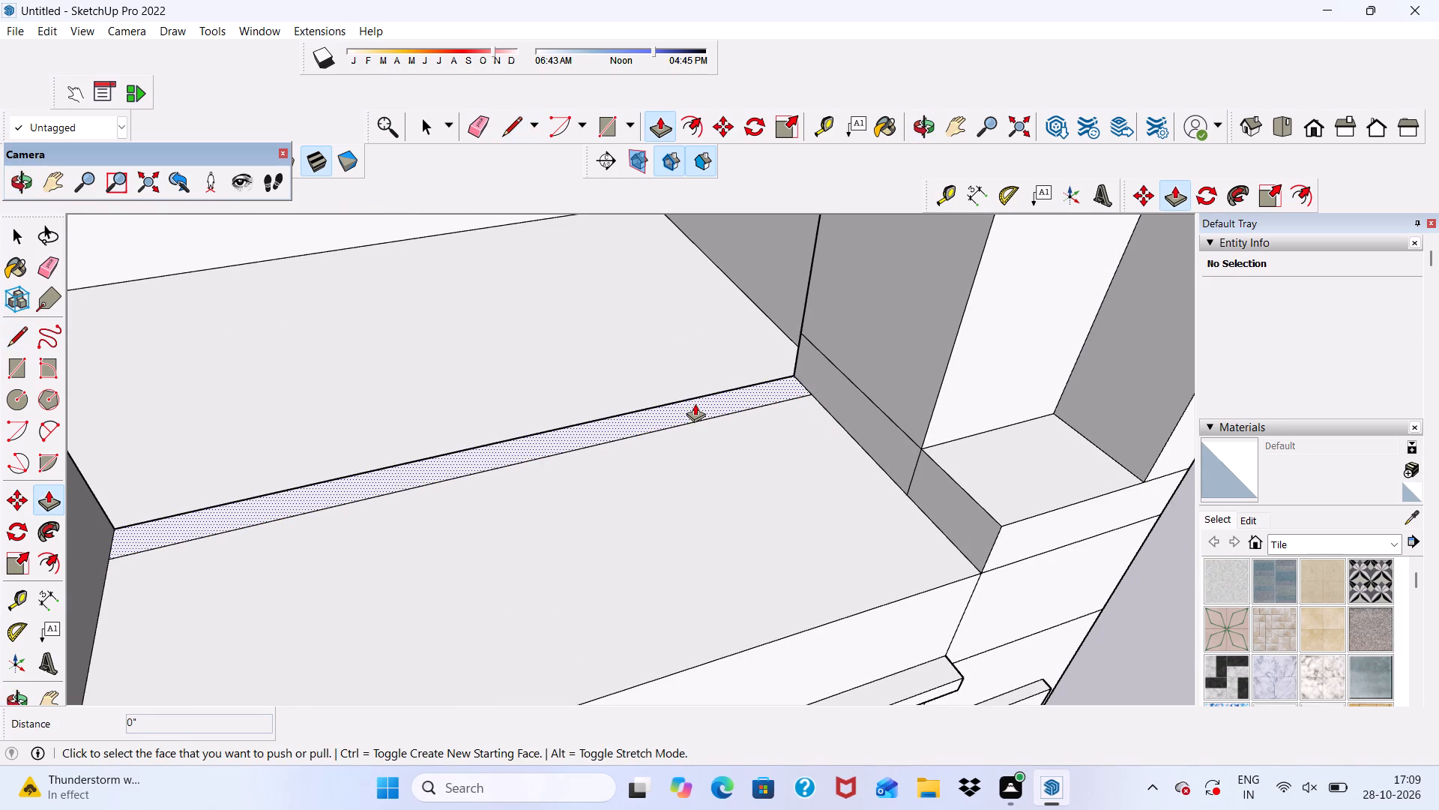
{"action": "left_click", "coordinate": [695, 403]}
{"action": "scroll", "coordinate": [629, 334], "scroll_direction": "down", "scroll_amount": 5}
{"action": "scroll", "coordinate": [749, 269], "scroll_direction": "up", "scroll_amount": 1}
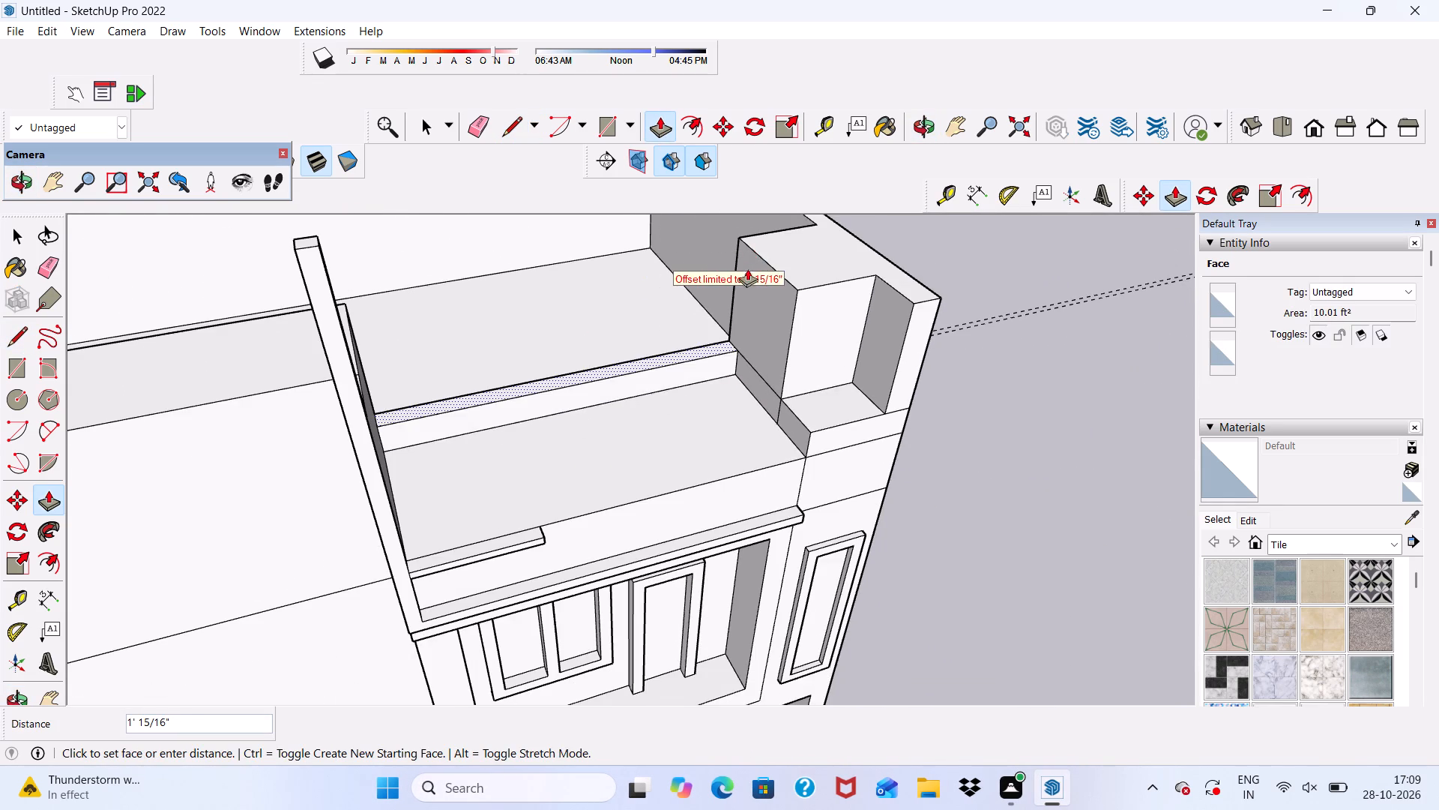
{"action": "scroll", "coordinate": [747, 268], "scroll_direction": "up", "scroll_amount": 2}
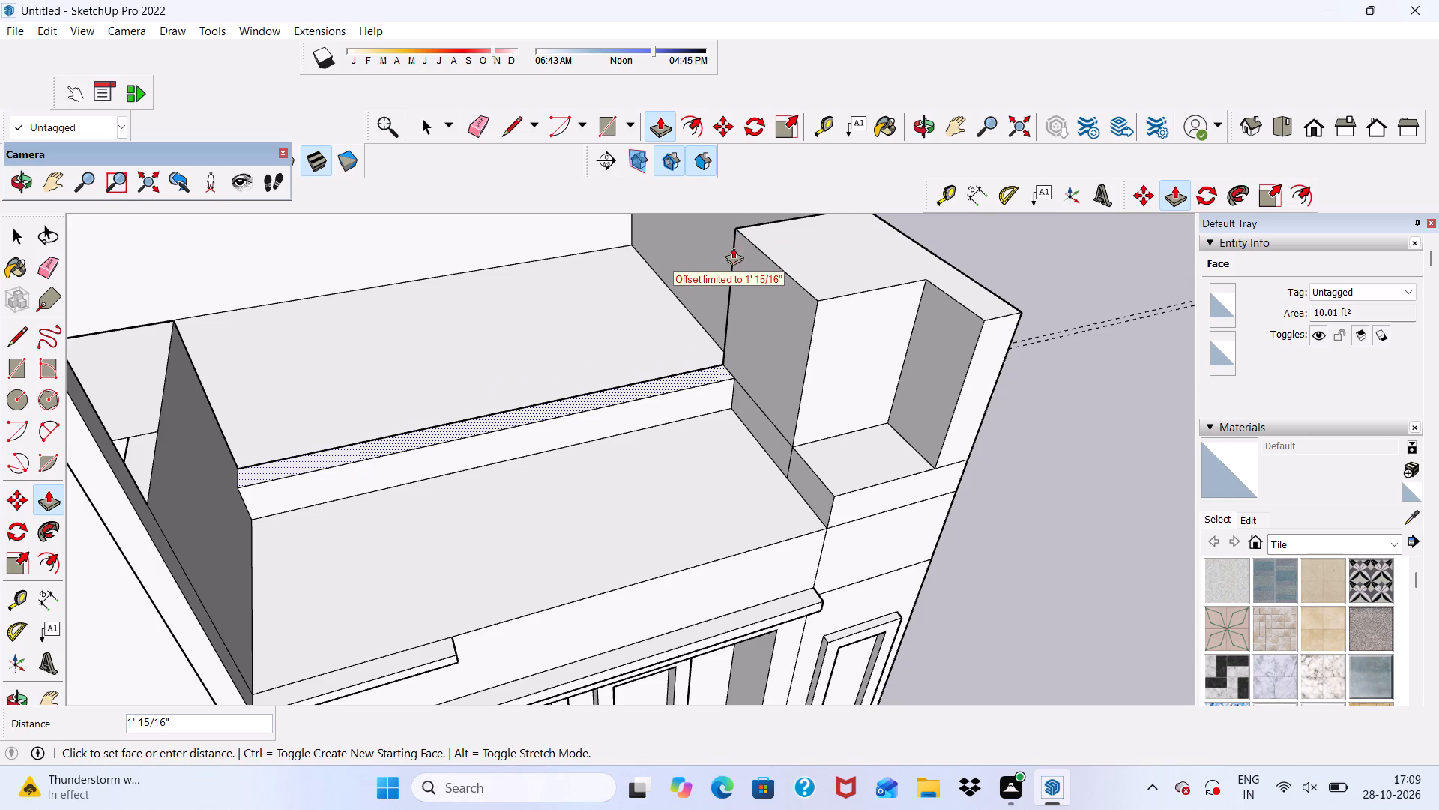
{"action": "left_click", "coordinate": [767, 247]}
Erase the horizontal seam and the upper corner-side vertical seam on the front parapet's terrace-side face.
{"action": "scroll", "coordinate": [764, 268], "scroll_direction": "down", "scroll_amount": 4}
{"action": "middle_click_drag", "start_coordinate": [761, 298], "coordinate": [674, 227]}
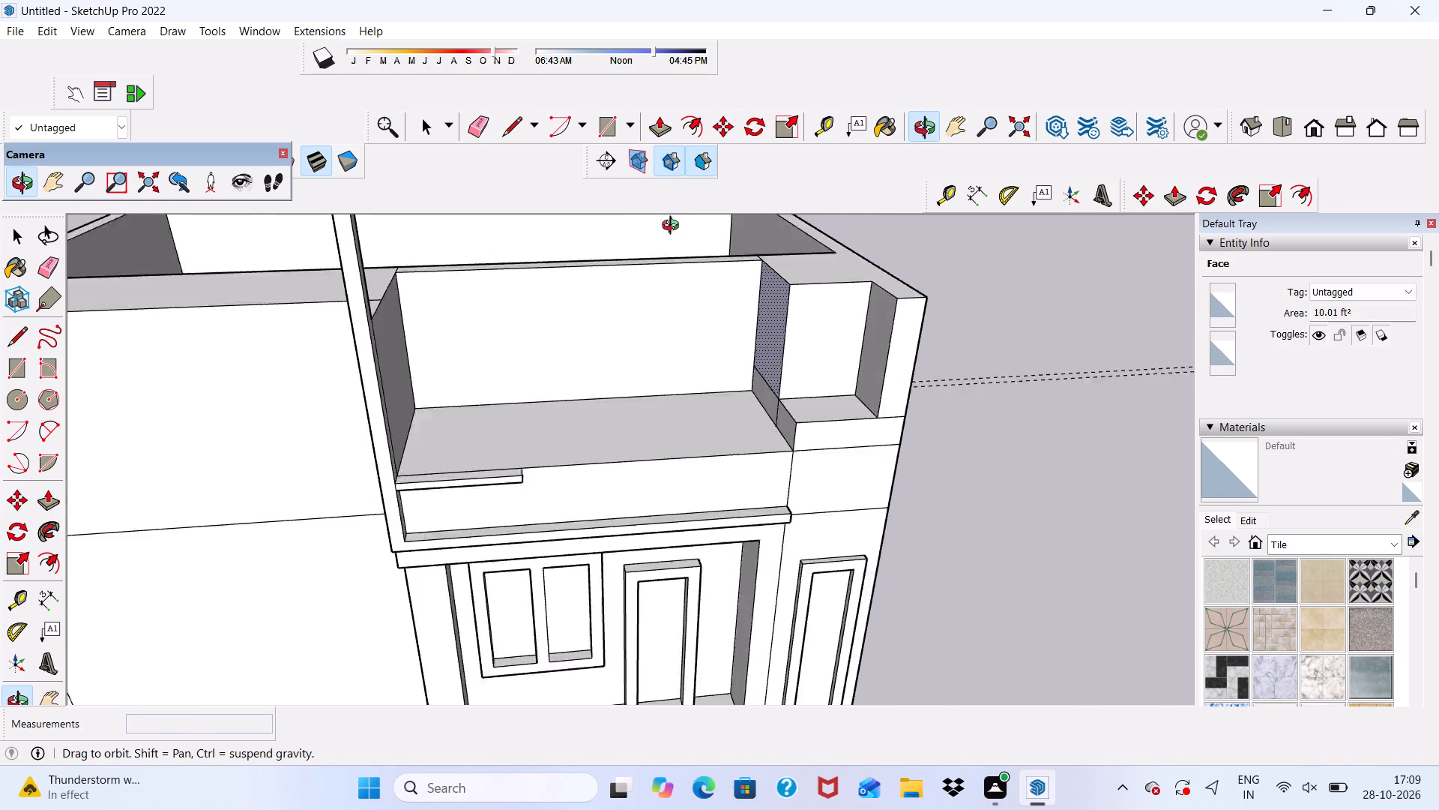
{"action": "middle_click_drag", "start_coordinate": [674, 227], "coordinate": [570, 134]}
{"action": "scroll", "coordinate": [522, 316], "scroll_direction": "down", "scroll_amount": 5}
{"action": "middle_click_drag", "start_coordinate": [615, 301], "coordinate": [669, 238]}
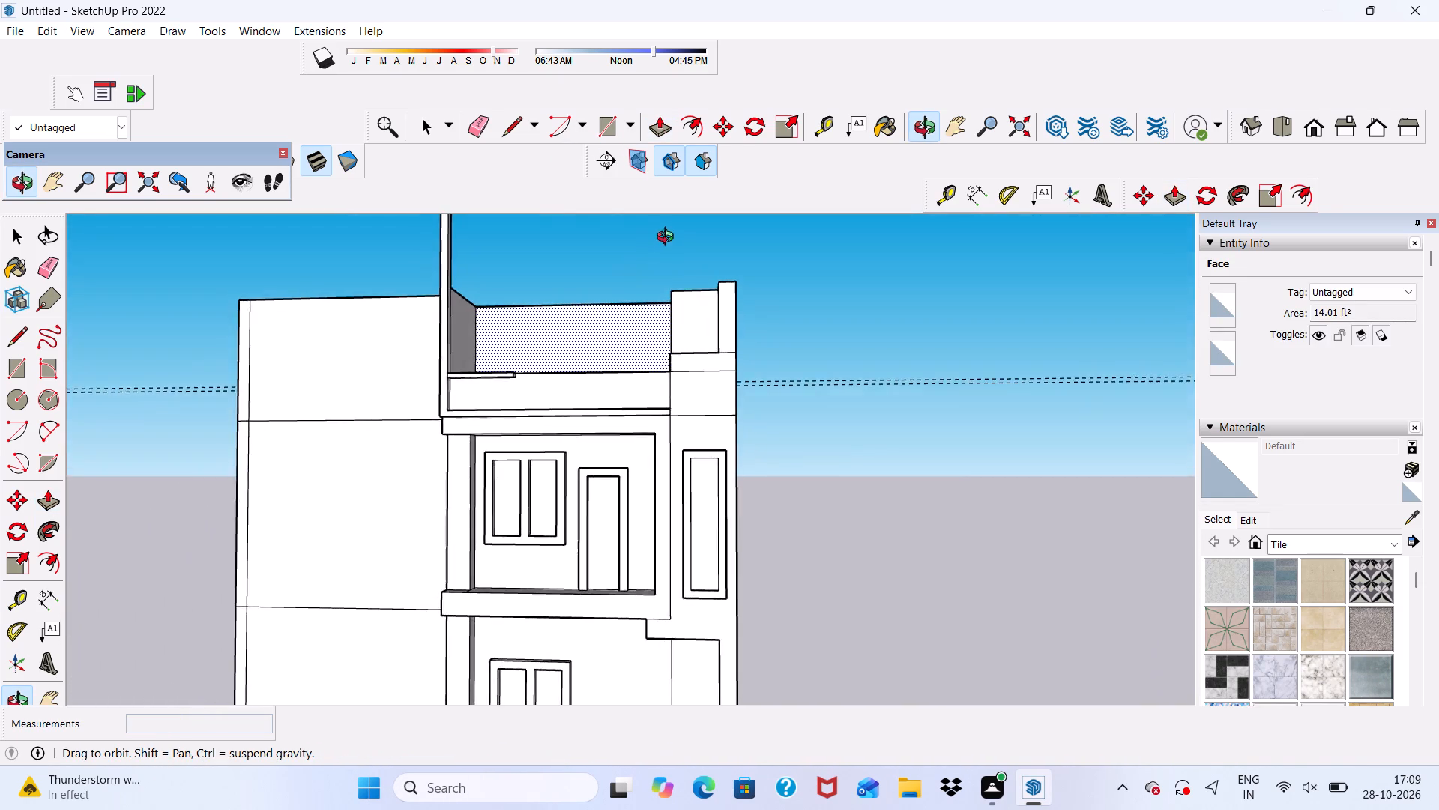
{"action": "middle_click_drag", "start_coordinate": [669, 238], "coordinate": [20, 427]}
{"action": "scroll", "coordinate": [738, 374], "scroll_direction": "up", "scroll_amount": 2}
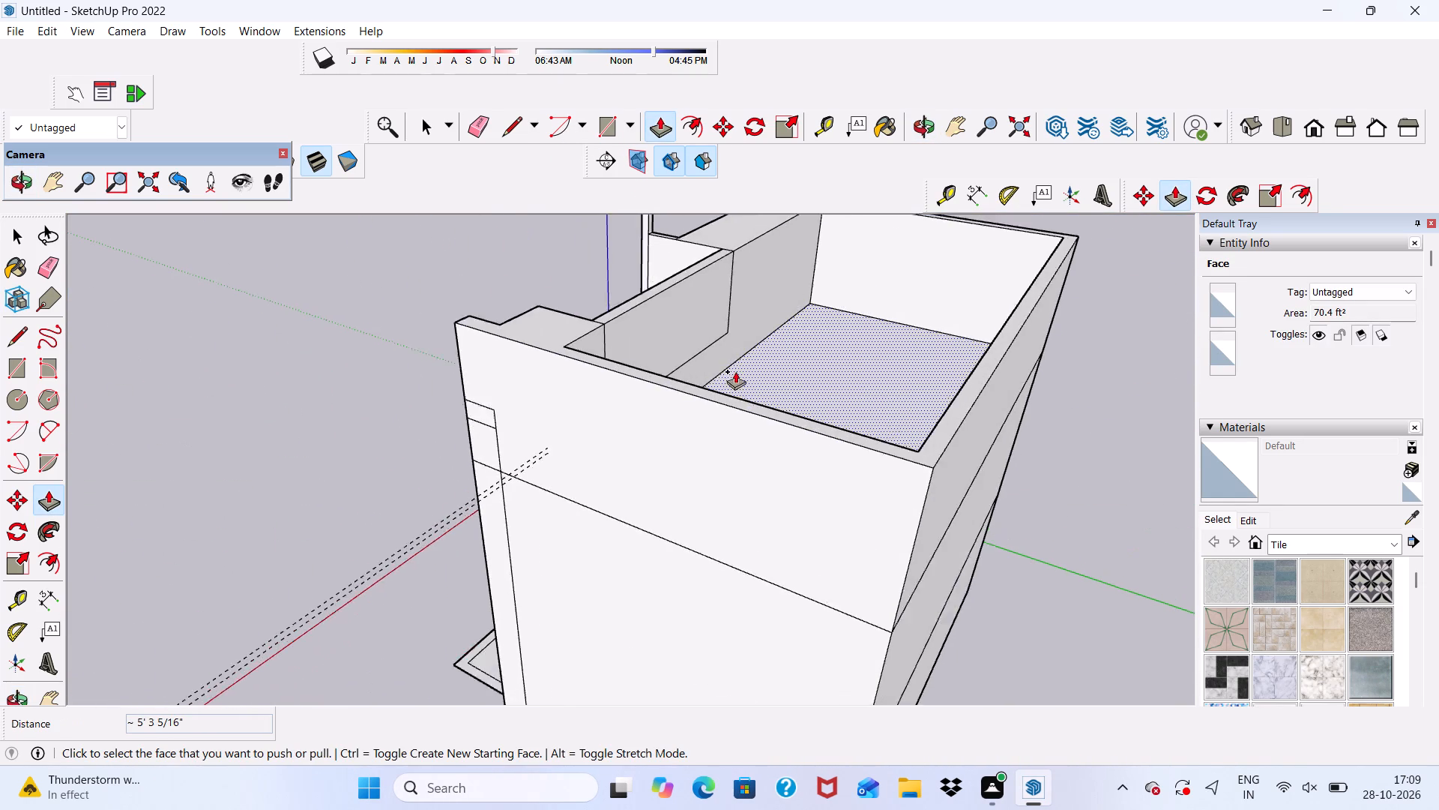
{"action": "scroll", "coordinate": [735, 371], "scroll_direction": "up", "scroll_amount": 3}
{"action": "scroll", "coordinate": [724, 363], "scroll_direction": "down", "scroll_amount": 4}
{"action": "middle_click_drag", "start_coordinate": [733, 379], "coordinate": [480, 422]}
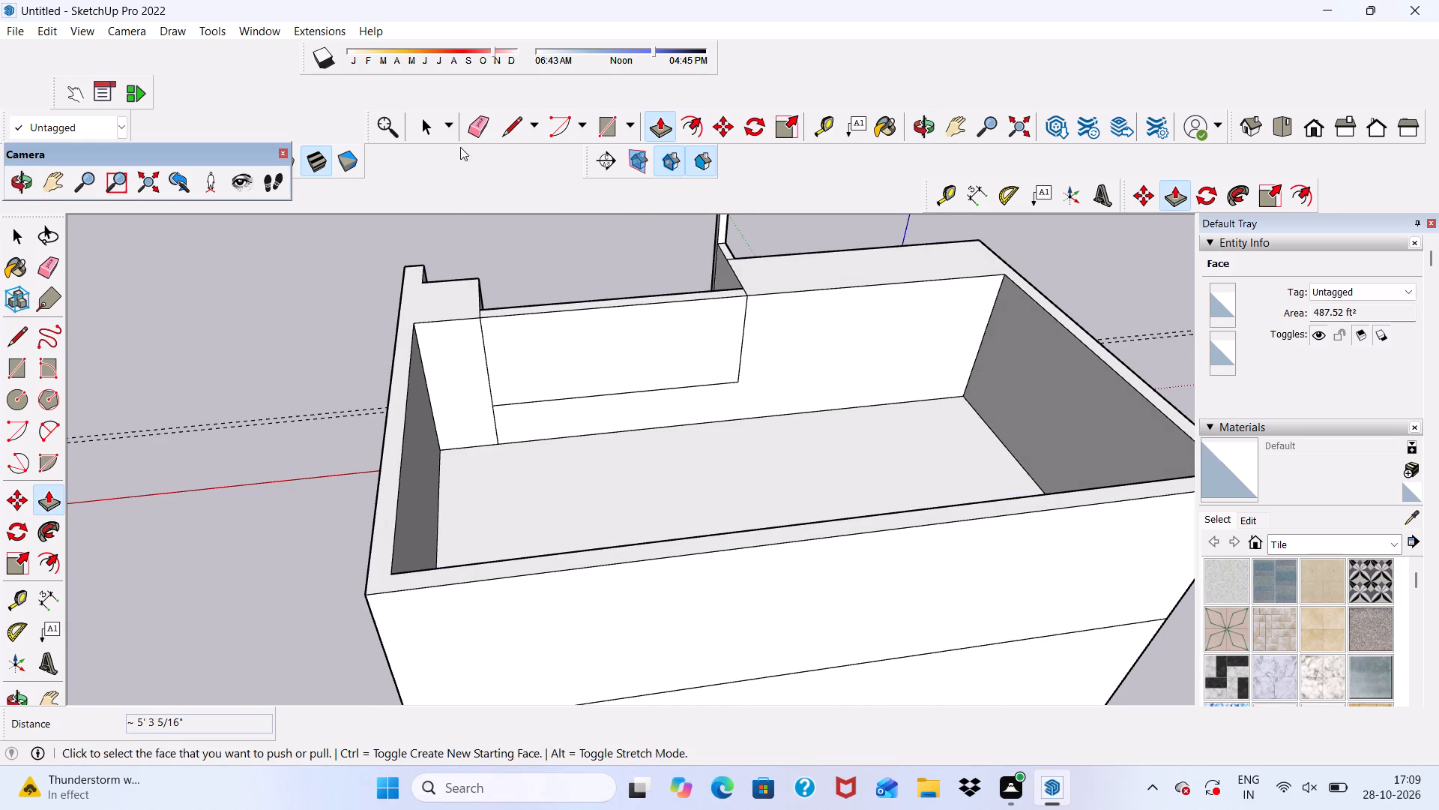
{"action": "left_click", "coordinate": [468, 133]}
{"action": "left_click_drag", "start_coordinate": [486, 376], "coordinate": [549, 401]}
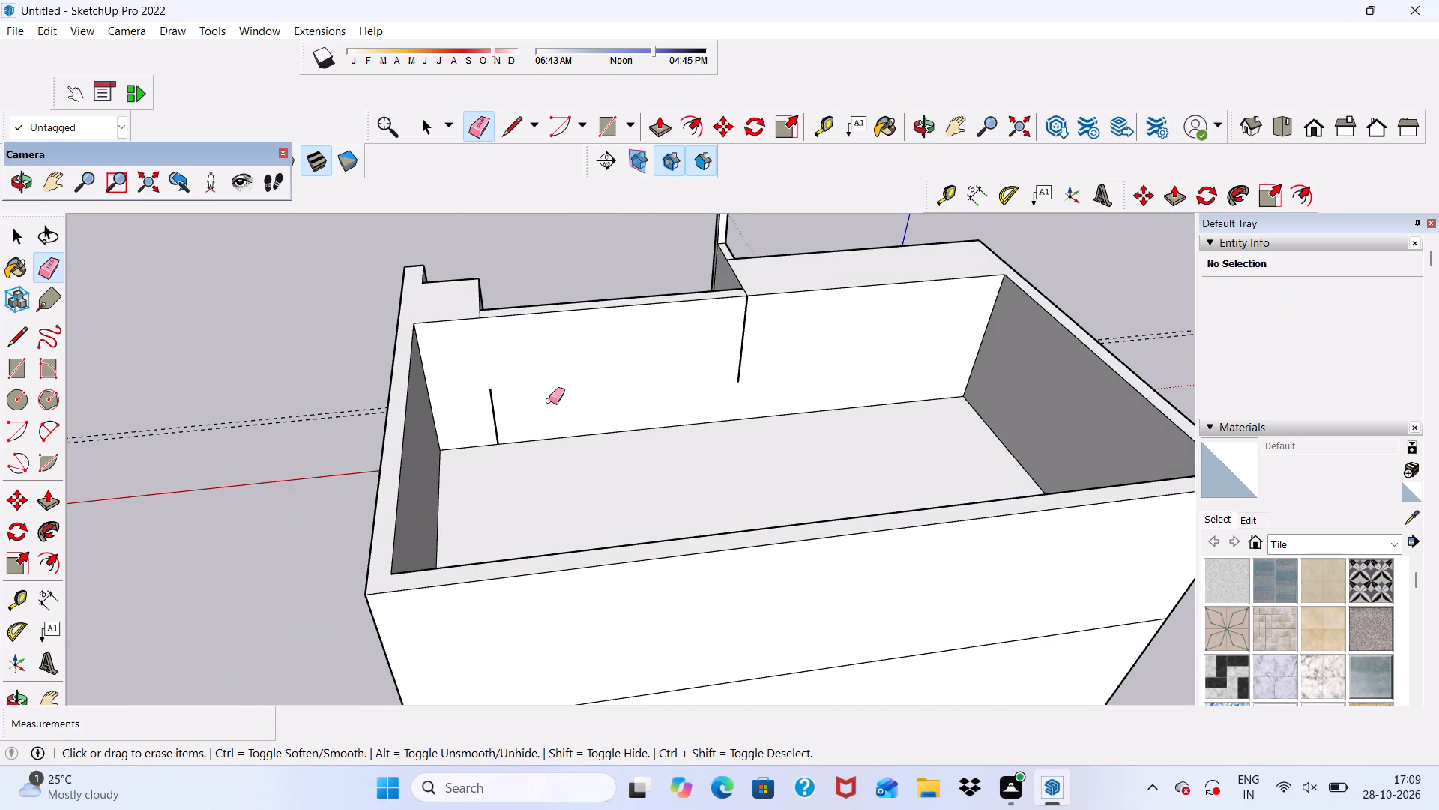
Erase the remaining vertical seam segments on the terrace-side face of the front parapet wall.
{"action": "scroll", "coordinate": [510, 396], "scroll_direction": "down", "scroll_amount": 5}
{"action": "middle_click_drag", "start_coordinate": [516, 434], "coordinate": [579, 438]}
{"action": "scroll", "coordinate": [578, 399], "scroll_direction": "up", "scroll_amount": 3}
{"action": "left_click_drag", "start_coordinate": [678, 367], "coordinate": [696, 367]}
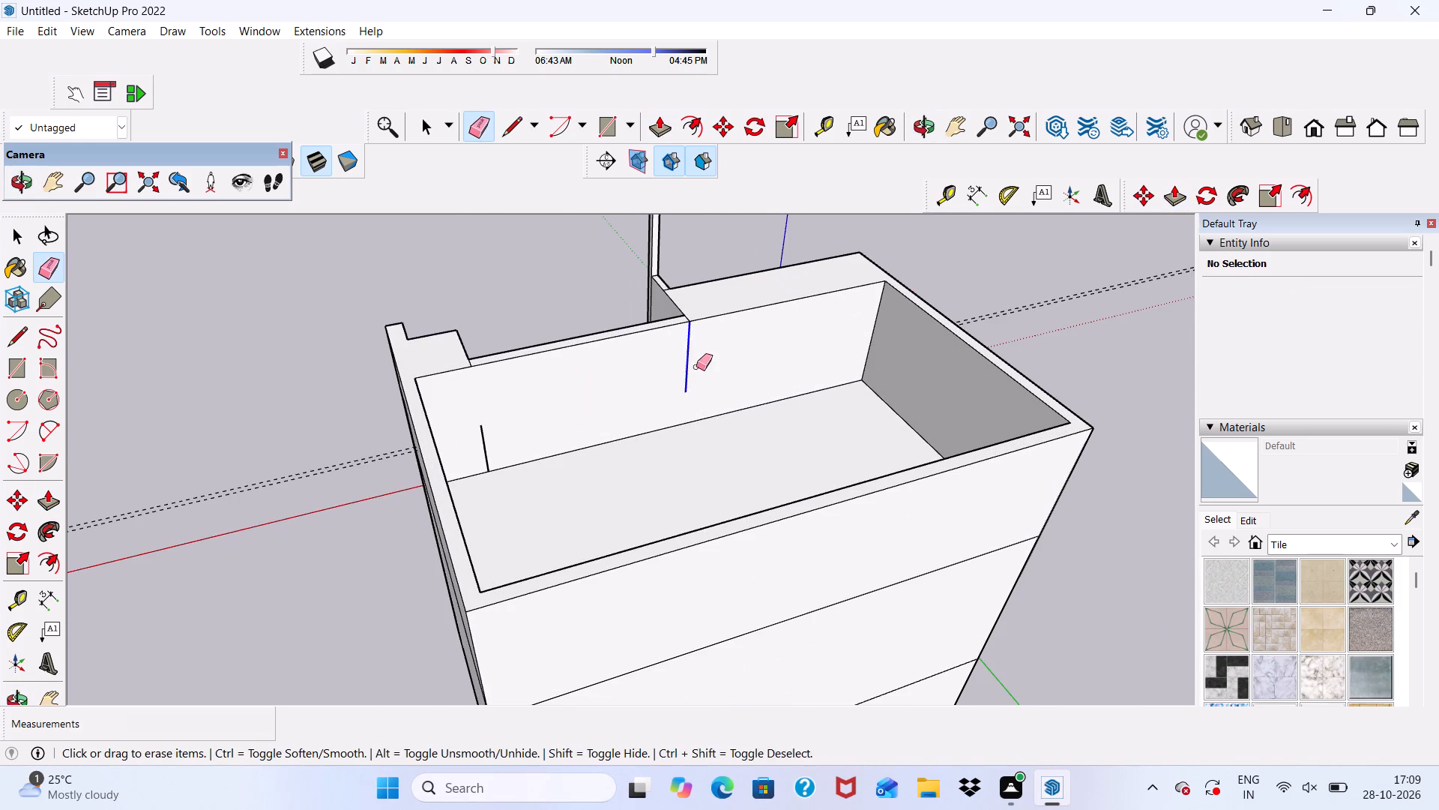
{"action": "left_click_drag", "start_coordinate": [696, 367], "coordinate": [709, 361]}
{"action": "left_click_drag", "start_coordinate": [487, 452], "coordinate": [472, 456]}
{"action": "scroll", "coordinate": [464, 420], "scroll_direction": "down", "scroll_amount": 3}
{"action": "scroll", "coordinate": [466, 426], "scroll_direction": "up", "scroll_amount": 2}
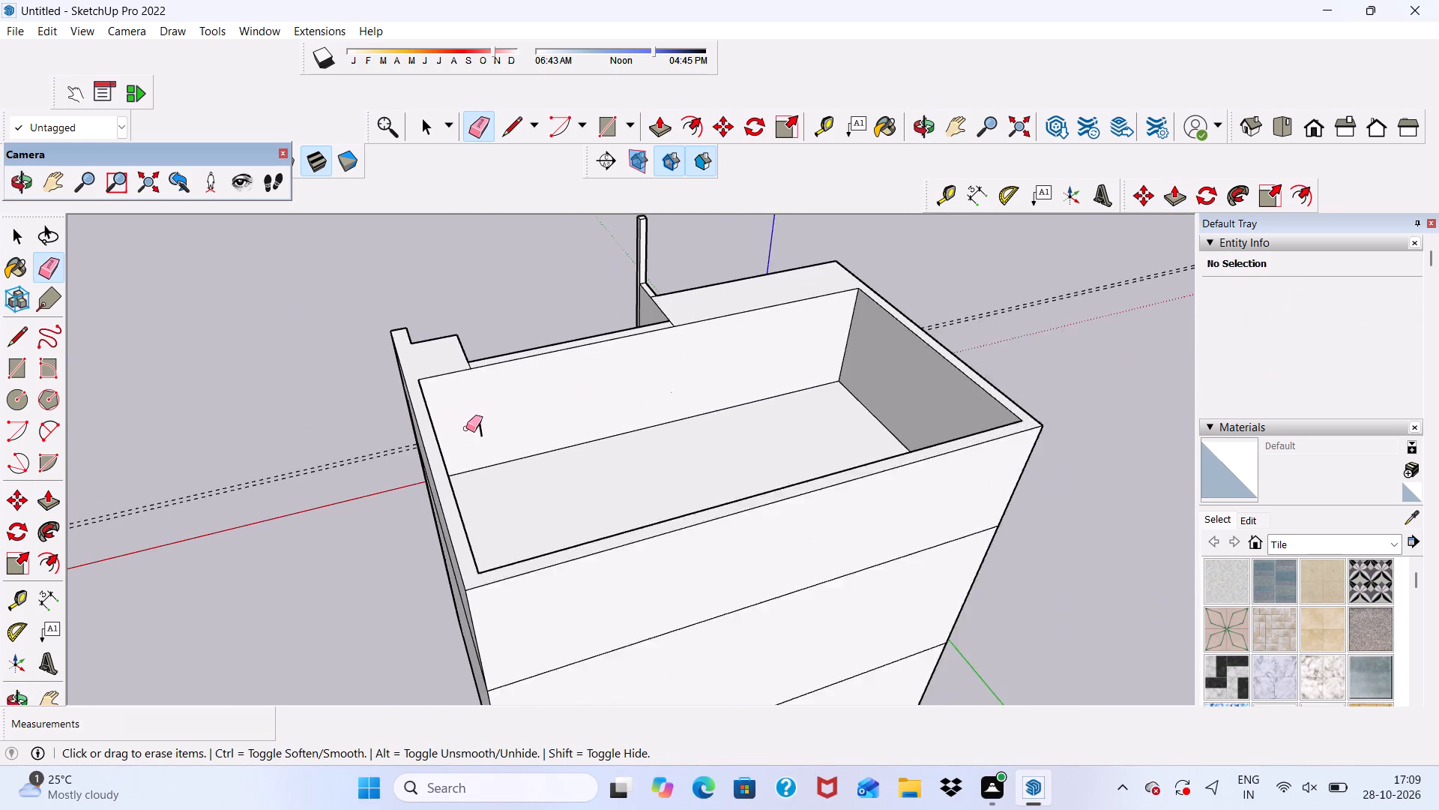
{"action": "scroll", "coordinate": [466, 428], "scroll_direction": "up", "scroll_amount": 1}
{"action": "left_click_drag", "start_coordinate": [475, 428], "coordinate": [495, 421]}
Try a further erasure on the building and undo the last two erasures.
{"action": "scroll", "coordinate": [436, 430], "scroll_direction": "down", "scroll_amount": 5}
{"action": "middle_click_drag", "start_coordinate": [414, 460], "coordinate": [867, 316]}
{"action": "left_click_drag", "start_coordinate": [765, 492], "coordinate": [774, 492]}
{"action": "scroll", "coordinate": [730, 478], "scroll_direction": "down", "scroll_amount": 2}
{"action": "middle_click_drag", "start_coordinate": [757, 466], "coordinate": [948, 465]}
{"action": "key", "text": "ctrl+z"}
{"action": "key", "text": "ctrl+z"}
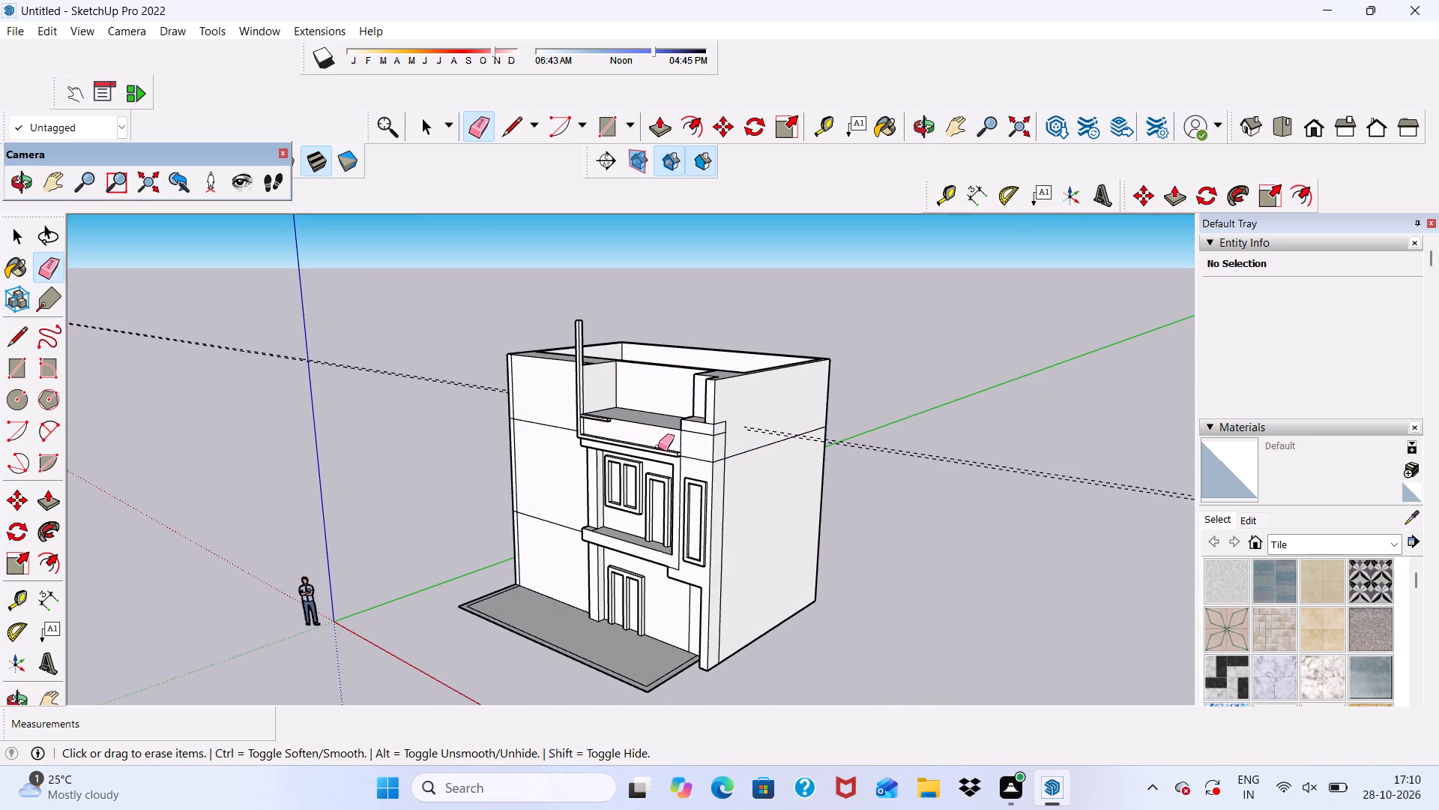
Erase the two dashed construction guides running past the building.
{"action": "scroll", "coordinate": [794, 436], "scroll_direction": "up", "scroll_amount": 2}
{"action": "left_click", "coordinate": [903, 456]}
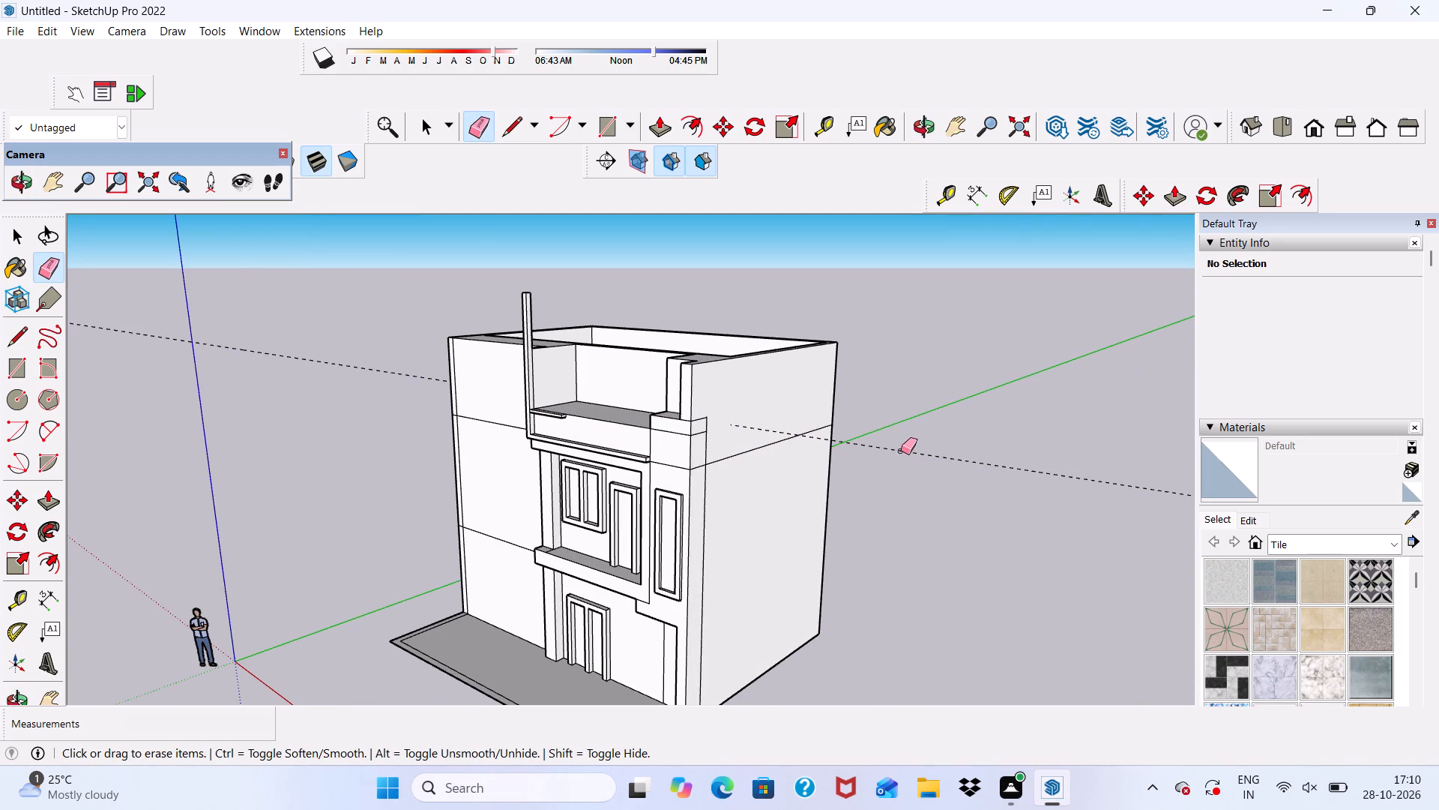
{"action": "left_click", "coordinate": [901, 448]}
Erase the short leftover seam segment on the terrace-side face of the front parapet.
{"action": "middle_click_drag", "start_coordinate": [863, 448], "coordinate": [171, 550]}
{"action": "scroll", "coordinate": [643, 429], "scroll_direction": "up", "scroll_amount": 4}
{"action": "left_click_drag", "start_coordinate": [511, 421], "coordinate": [504, 421]}
Push/Pull the whole terrace floor face up 7' 10 5/8", level with the tops of the parapet walls.
{"action": "scroll", "coordinate": [498, 425], "scroll_direction": "down", "scroll_amount": 3}
{"action": "middle_click_drag", "start_coordinate": [509, 452], "coordinate": [1076, 376]}
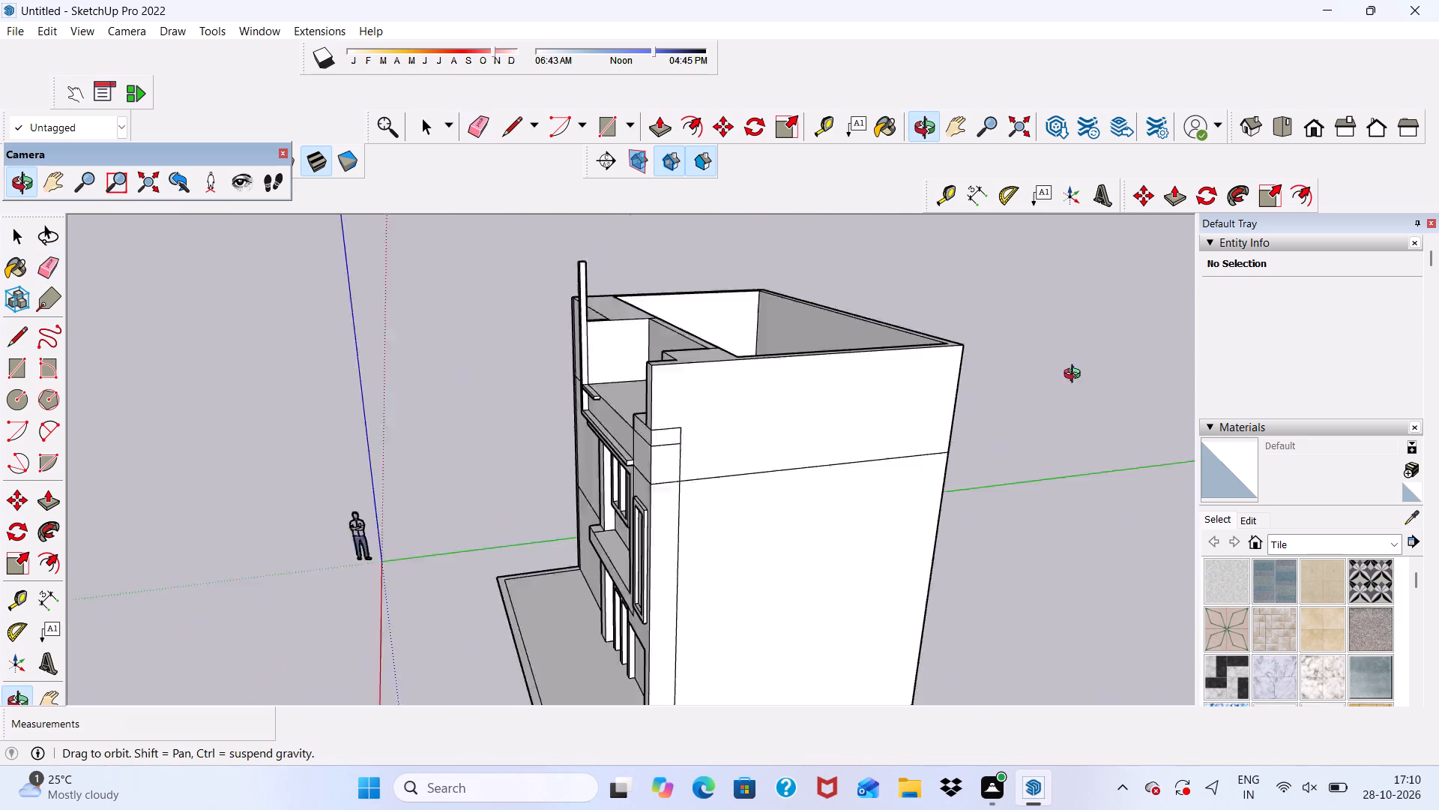
{"action": "middle_click_drag", "start_coordinate": [1076, 376], "coordinate": [881, 494]}
{"action": "key", "text": "space"}
{"action": "scroll", "coordinate": [782, 414], "scroll_direction": "up", "scroll_amount": 5}
{"action": "left_click", "coordinate": [763, 380]}
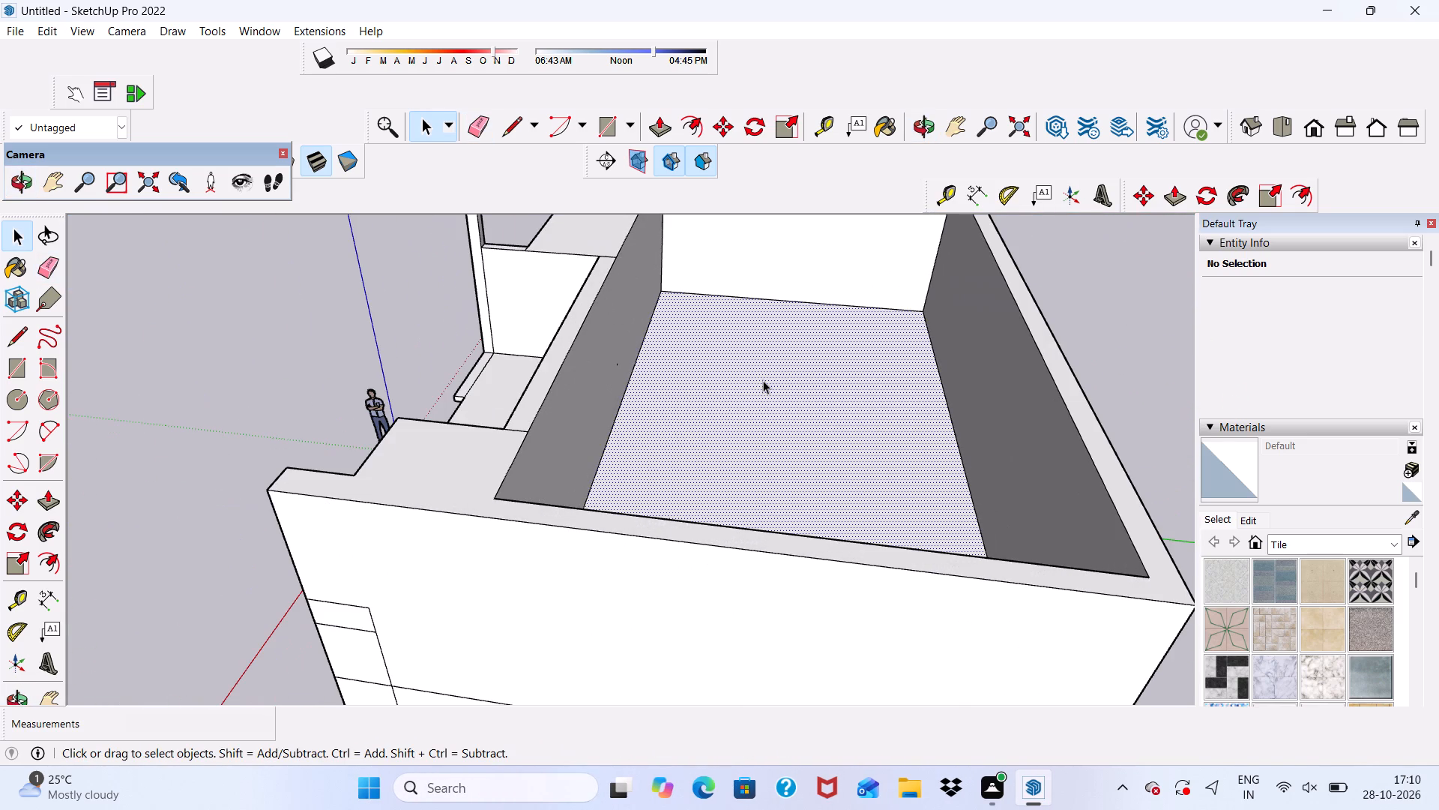
{"action": "left_click", "coordinate": [656, 120]}
{"action": "left_click", "coordinate": [731, 438]}
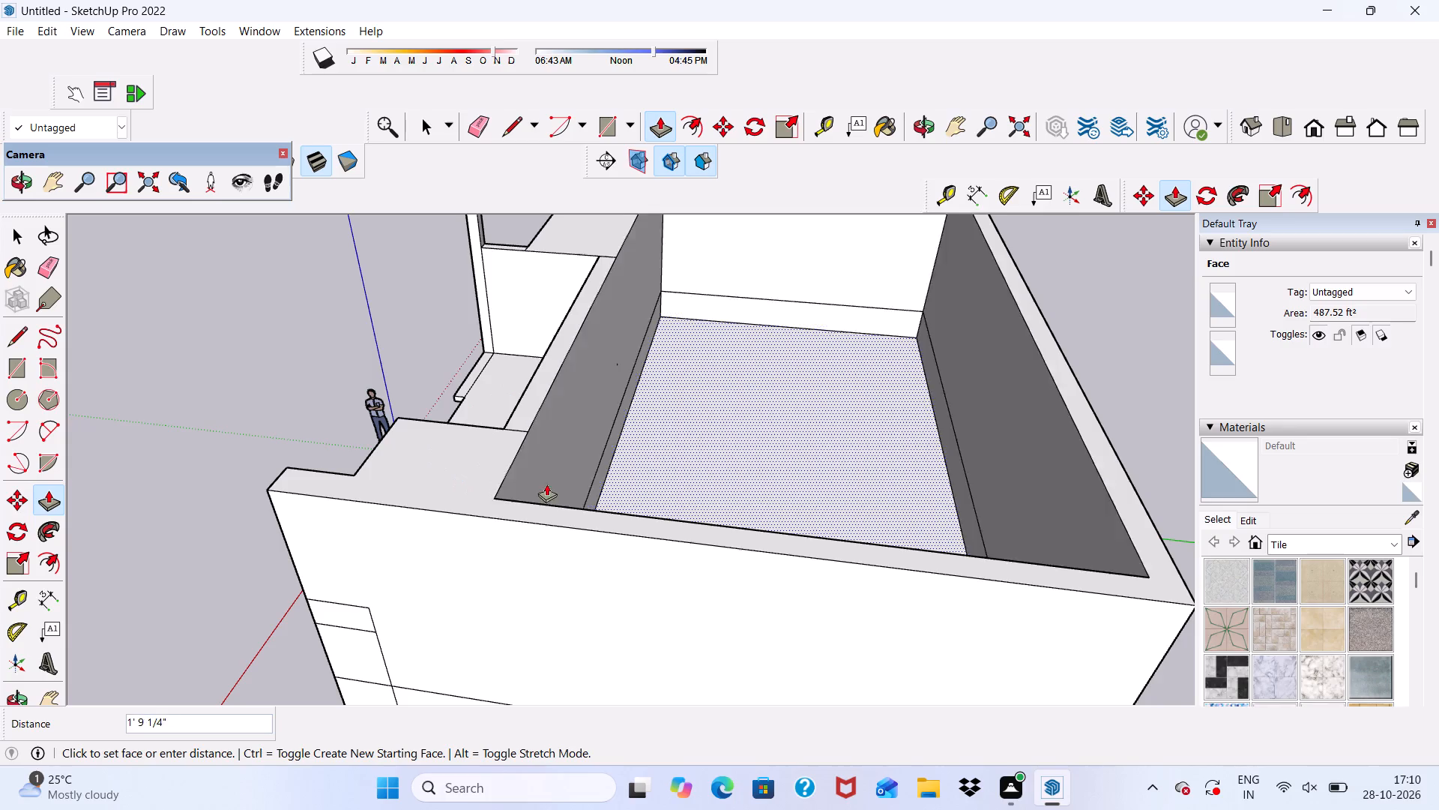
{"action": "left_click", "coordinate": [475, 490]}
{"action": "scroll", "coordinate": [470, 474], "scroll_direction": "down", "scroll_amount": 2}
{"action": "middle_click_drag", "start_coordinate": [733, 364], "coordinate": [1282, 185]}
{"action": "middle_click_drag", "start_coordinate": [1009, 269], "coordinate": [1022, 311]}
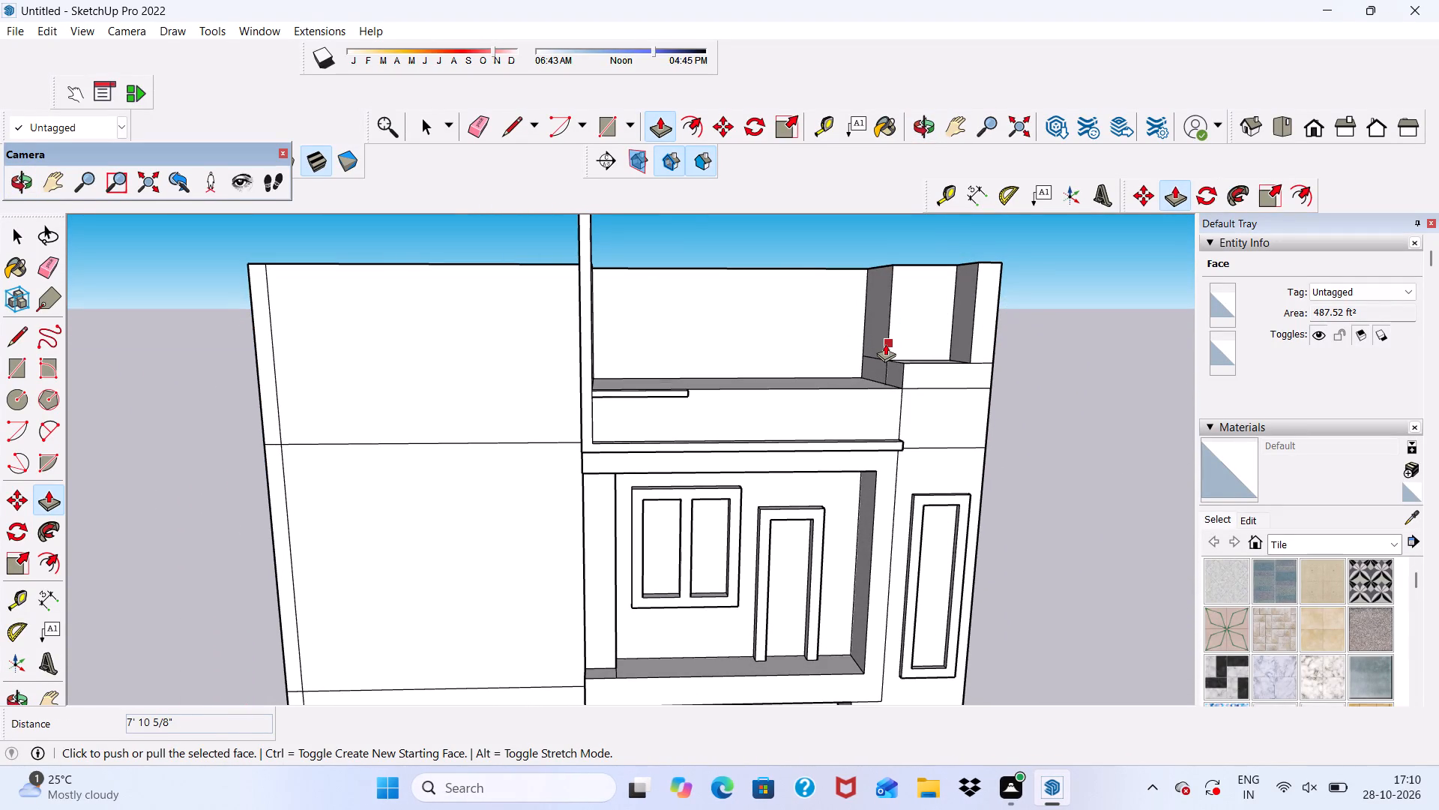
{"action": "key", "text": "space"}
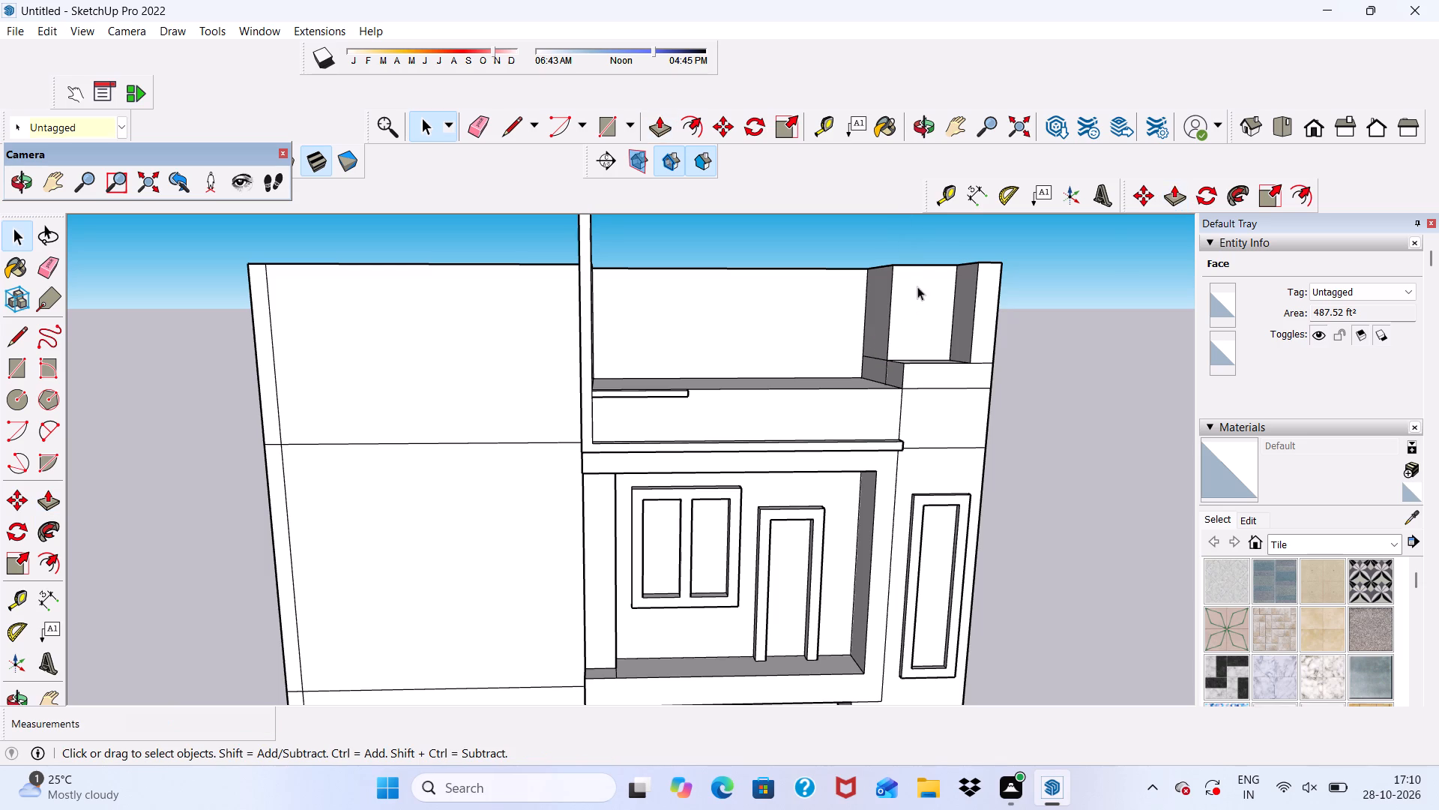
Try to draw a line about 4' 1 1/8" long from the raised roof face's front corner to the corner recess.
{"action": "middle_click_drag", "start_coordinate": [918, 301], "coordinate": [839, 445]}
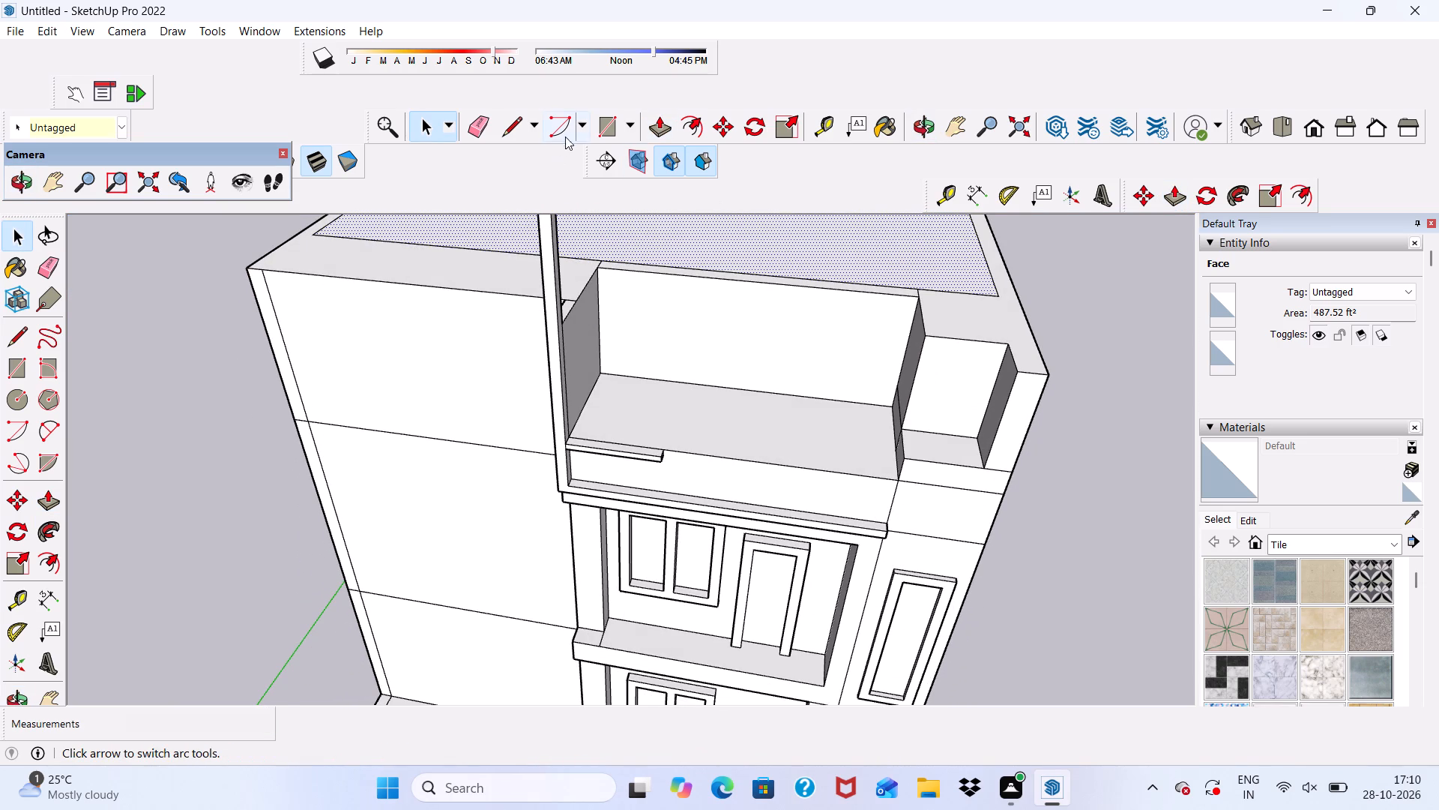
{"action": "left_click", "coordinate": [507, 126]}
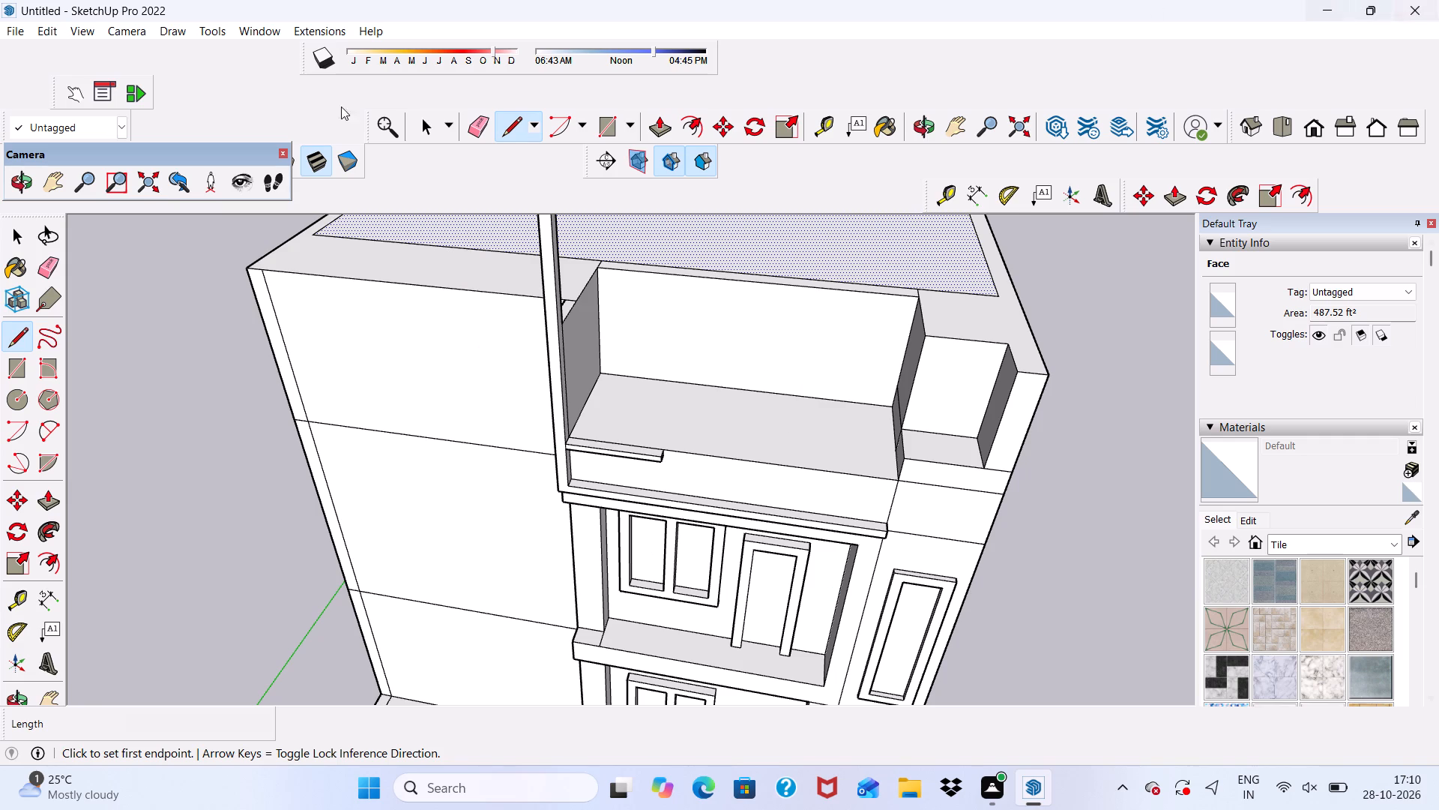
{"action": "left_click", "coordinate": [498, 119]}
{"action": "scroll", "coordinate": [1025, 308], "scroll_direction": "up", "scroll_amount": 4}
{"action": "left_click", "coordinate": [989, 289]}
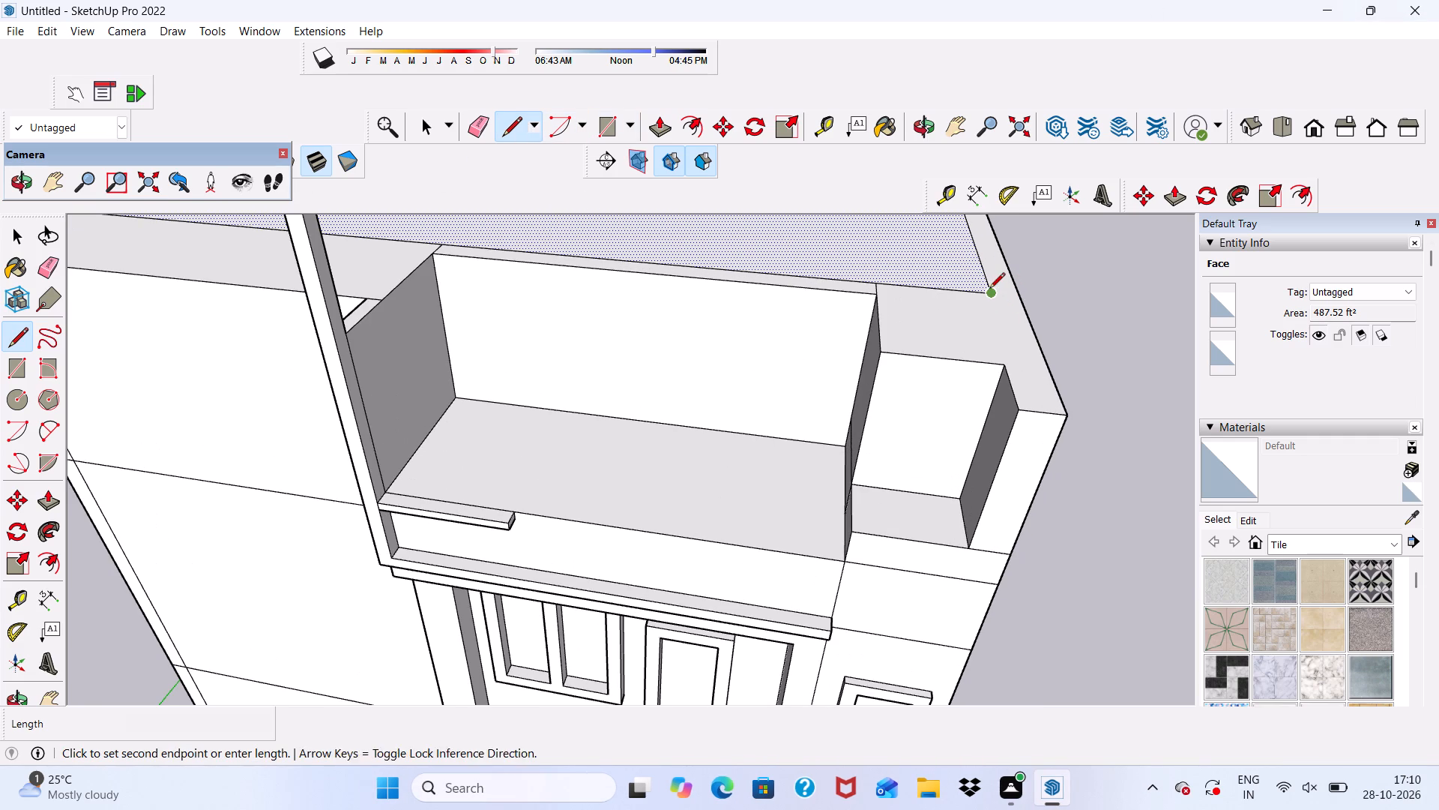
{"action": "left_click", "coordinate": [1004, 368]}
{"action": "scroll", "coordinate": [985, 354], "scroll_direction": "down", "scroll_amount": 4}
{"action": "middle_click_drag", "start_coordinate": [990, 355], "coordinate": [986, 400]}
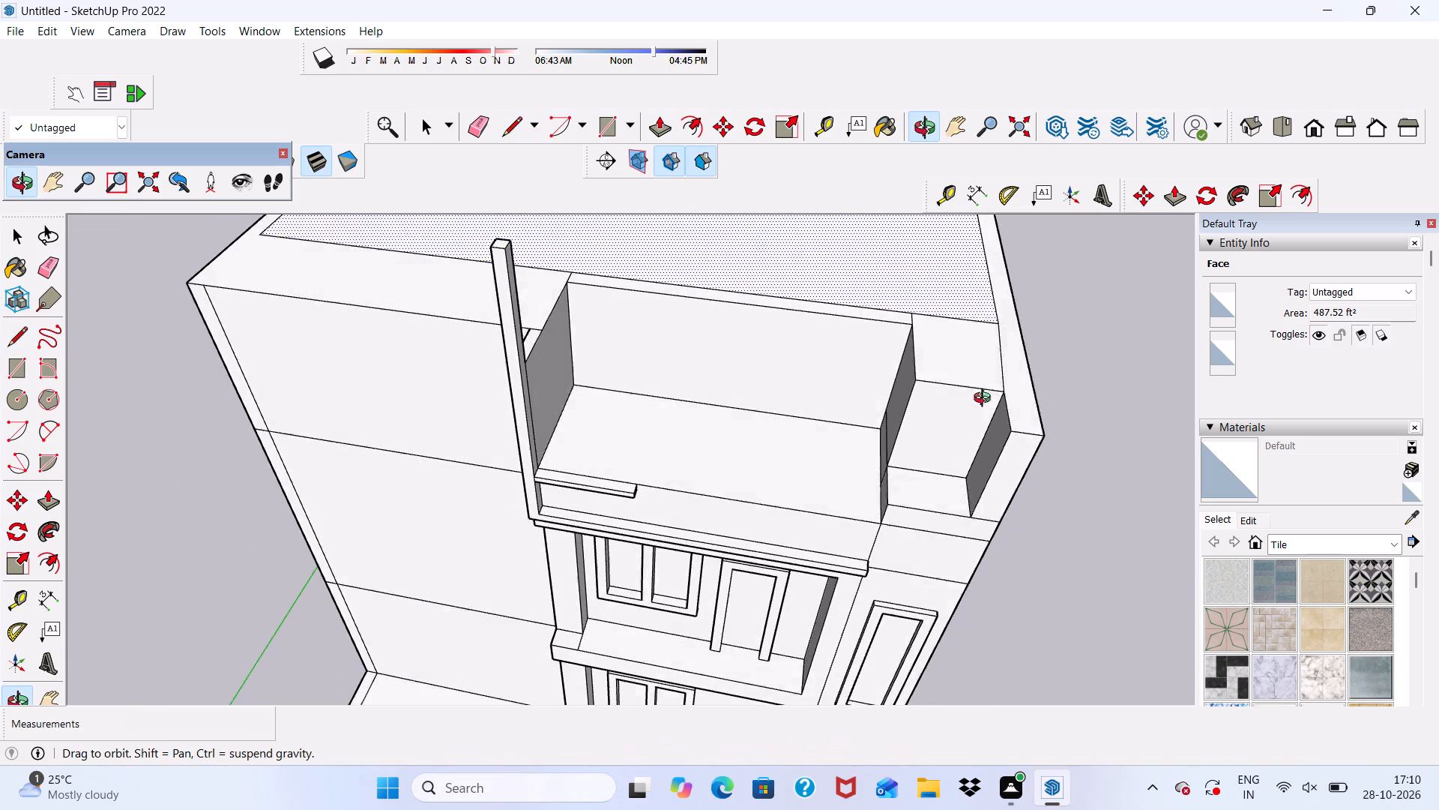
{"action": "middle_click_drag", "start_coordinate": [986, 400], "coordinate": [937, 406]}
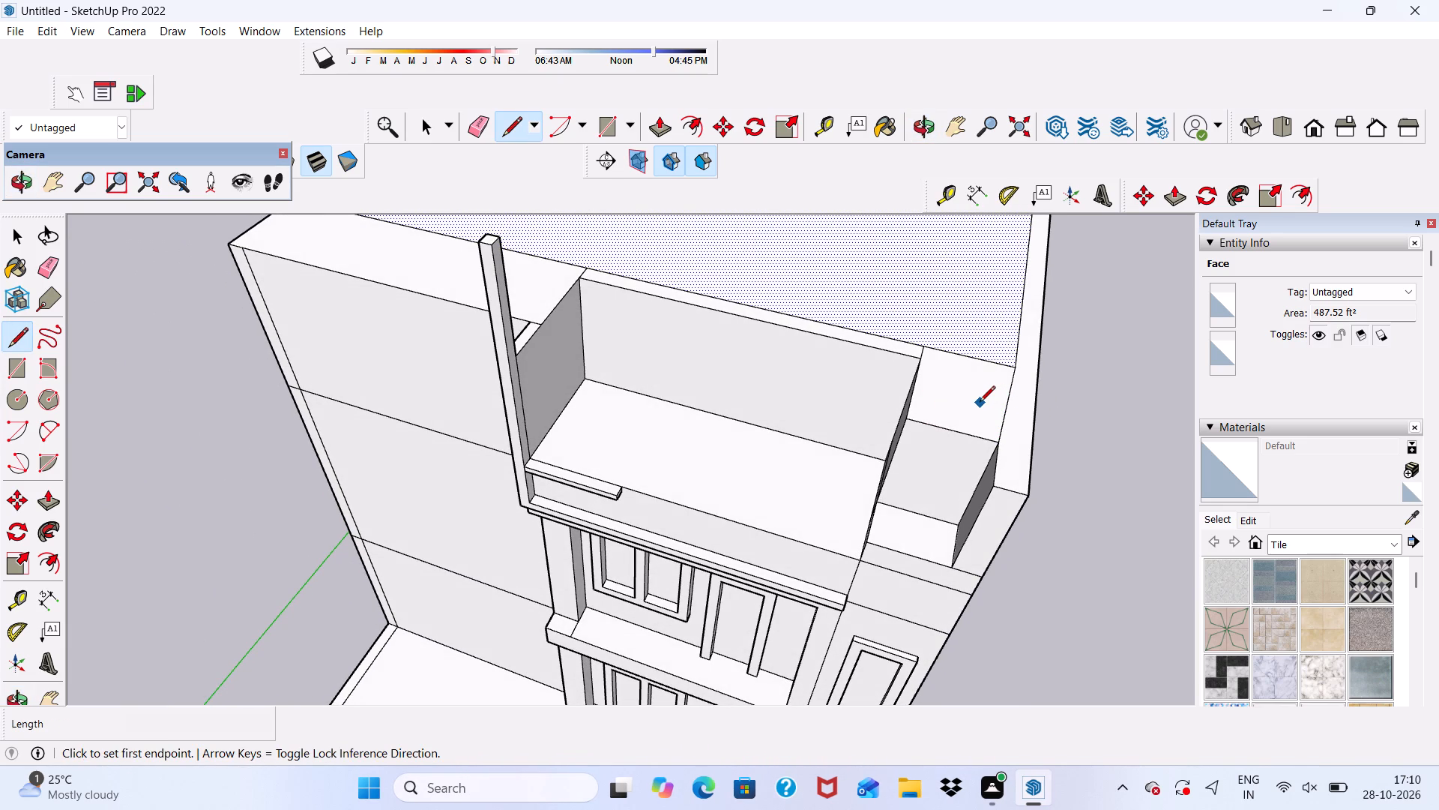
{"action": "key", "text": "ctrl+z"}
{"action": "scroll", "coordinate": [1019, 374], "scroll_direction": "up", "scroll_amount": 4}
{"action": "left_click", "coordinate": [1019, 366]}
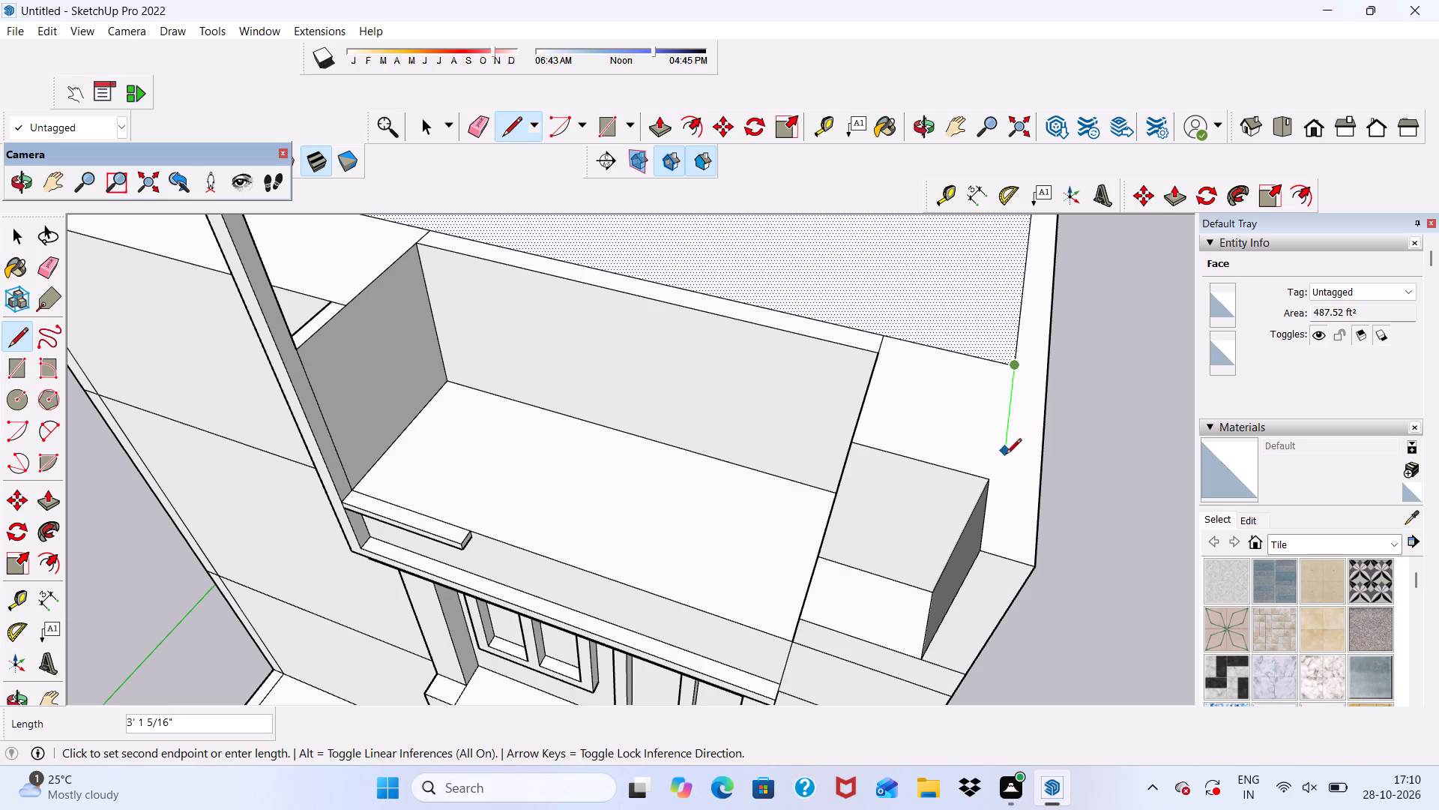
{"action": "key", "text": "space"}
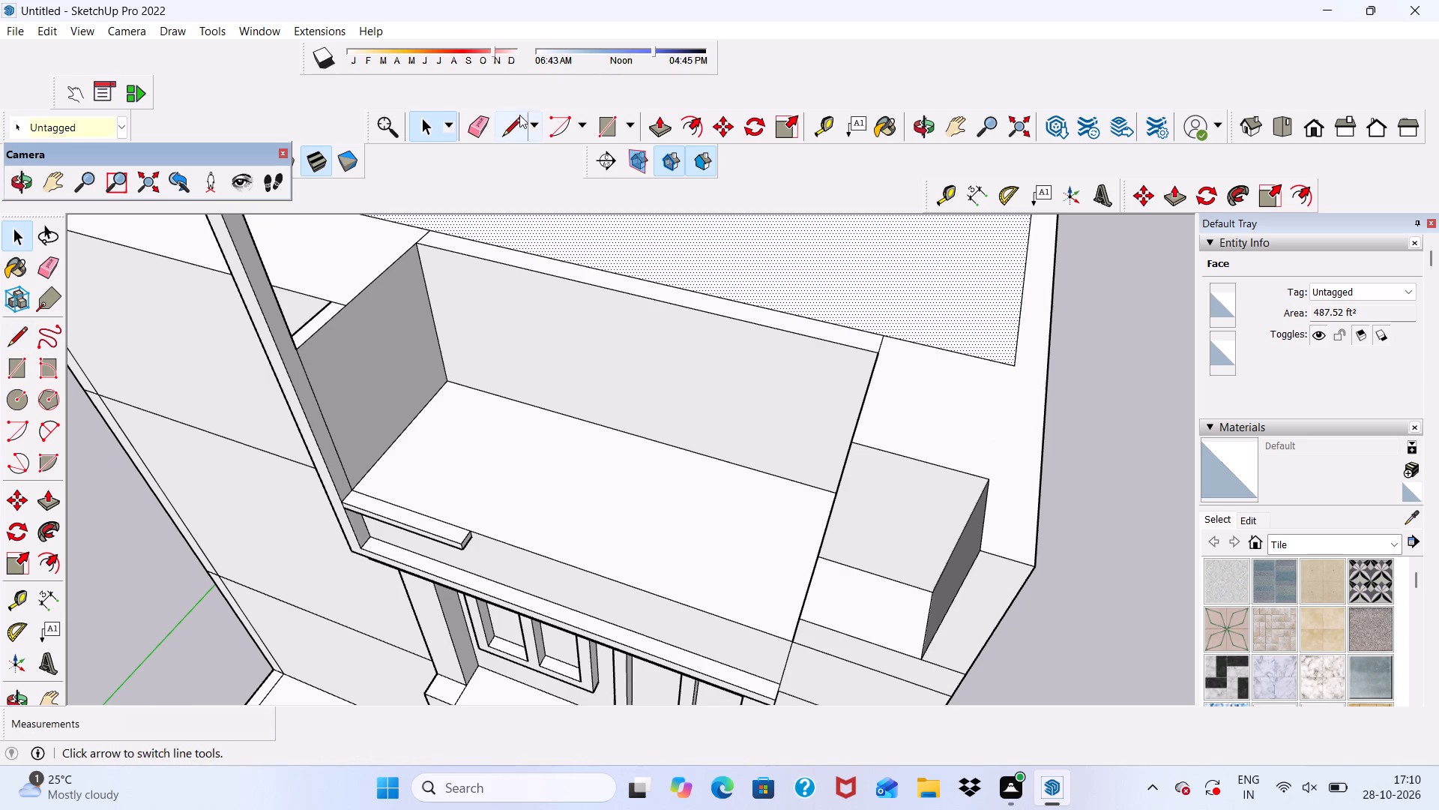
Draw a line about 4' 1 1/16" long from the corner recess's back side-wall corner to the raised roof face's front edge.
{"action": "left_click", "coordinate": [509, 127]}
{"action": "scroll", "coordinate": [762, 323], "scroll_direction": "down", "scroll_amount": 2}
{"action": "middle_click_drag", "start_coordinate": [801, 365], "coordinate": [681, 417]}
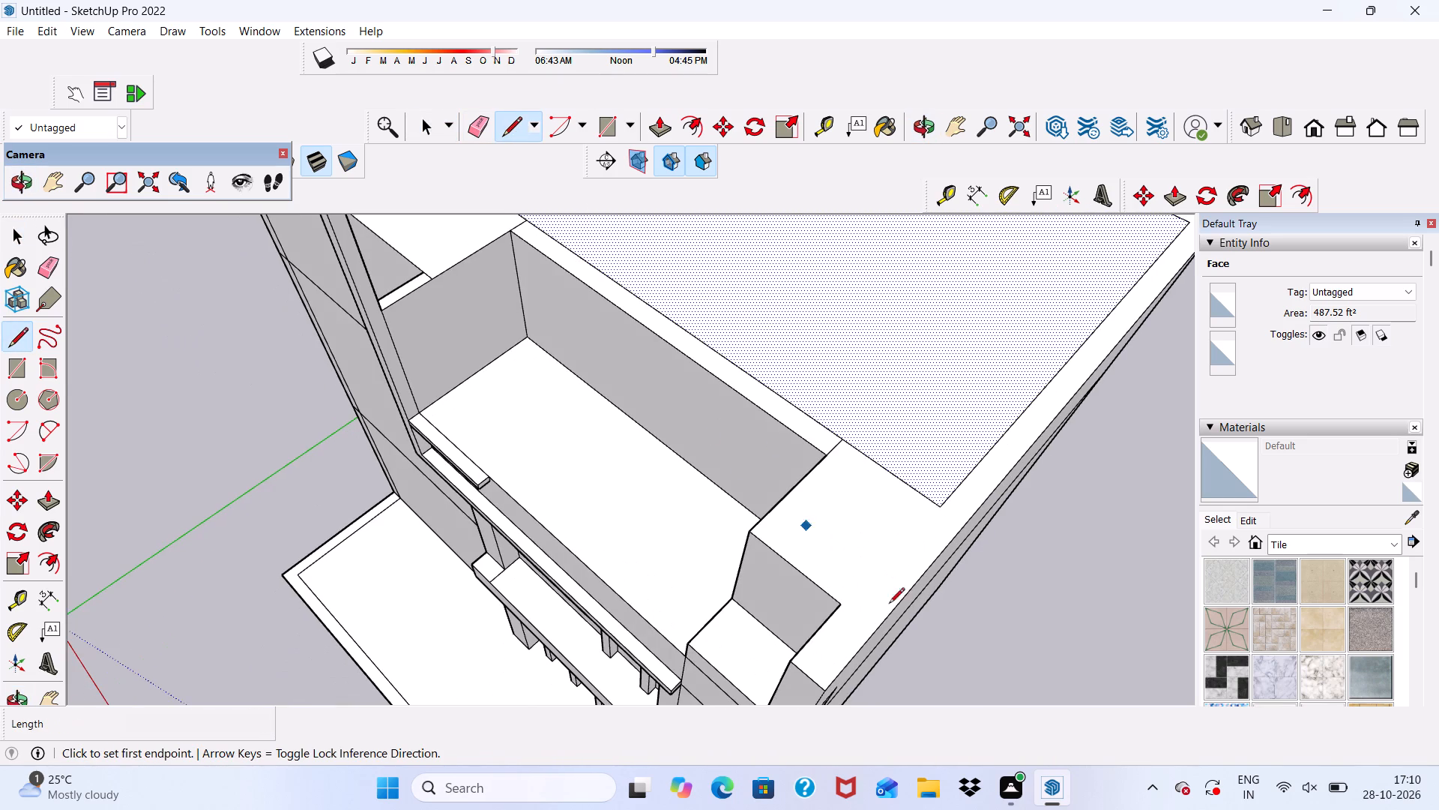
{"action": "left_click", "coordinate": [839, 608]}
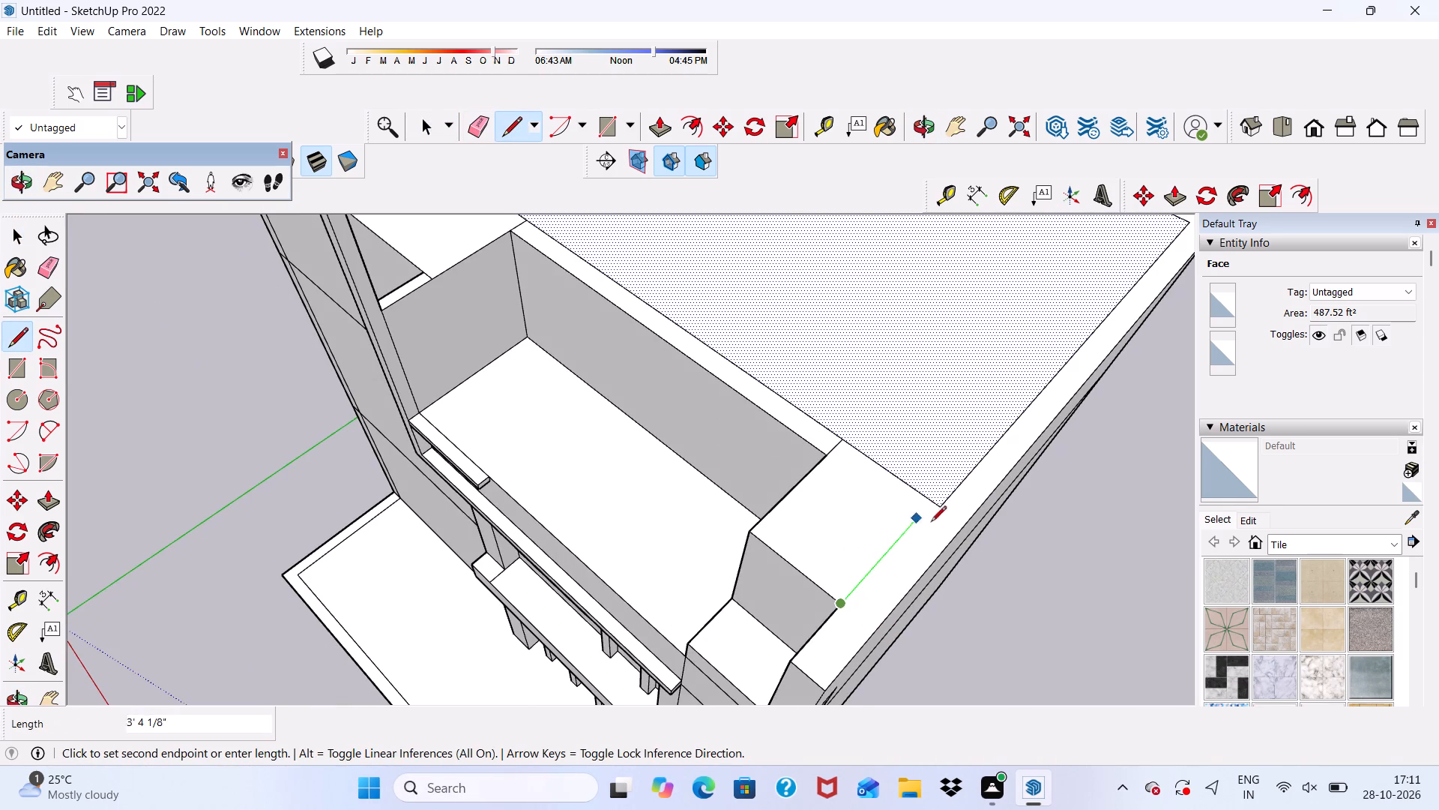
{"action": "scroll", "coordinate": [925, 500], "scroll_direction": "up", "scroll_amount": 2}
{"action": "left_click", "coordinate": [926, 502]}
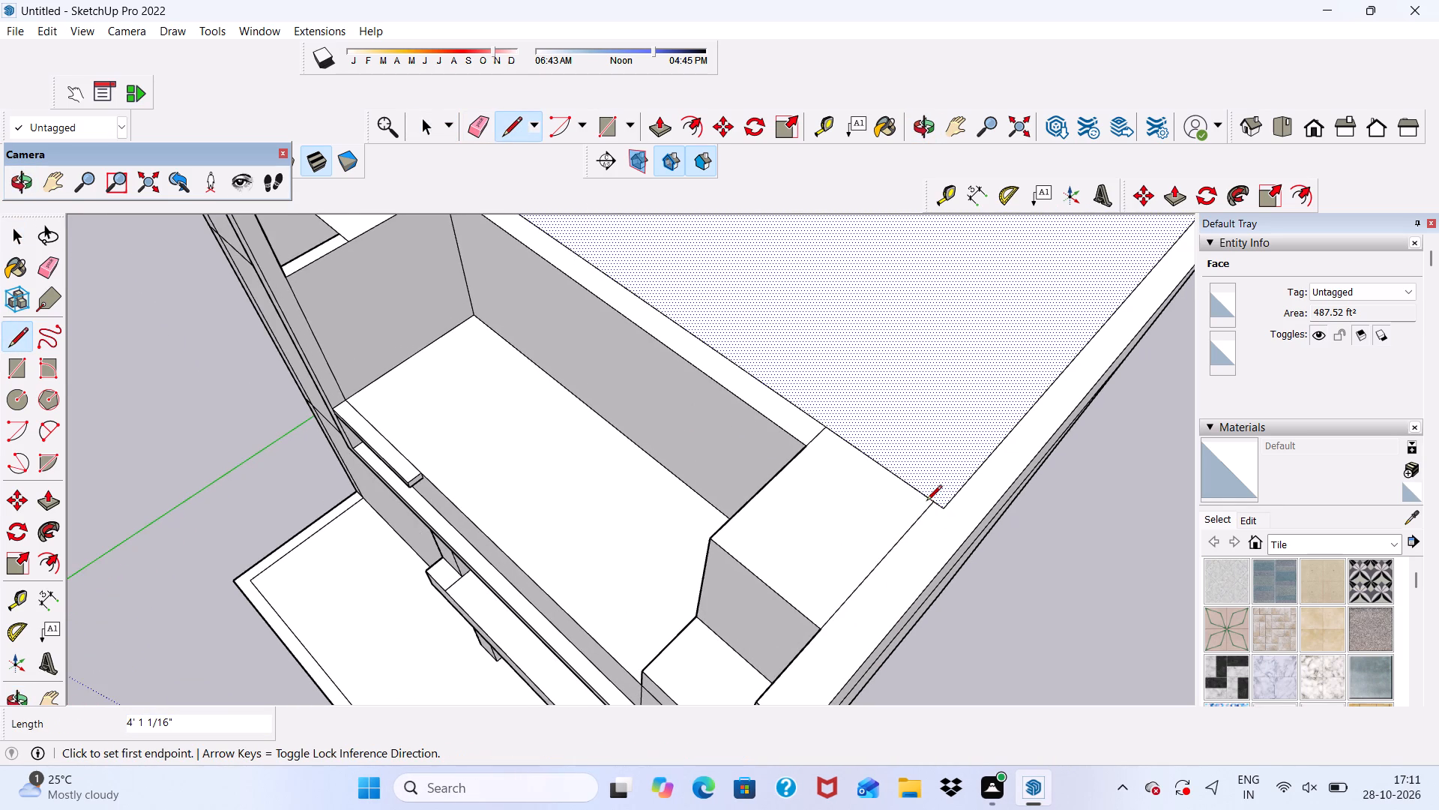
{"action": "scroll", "coordinate": [882, 516], "scroll_direction": "down", "scroll_amount": 3}
{"action": "key", "text": "space"}
Push/Pull the enclosed rectangle behind the corner recess down about 4' 2 3/8" to the recess floor level.
{"action": "left_click", "coordinate": [831, 529]}
{"action": "scroll", "coordinate": [832, 529], "scroll_direction": "down", "scroll_amount": 1}
{"action": "middle_click_drag", "start_coordinate": [836, 533], "coordinate": [965, 507]}
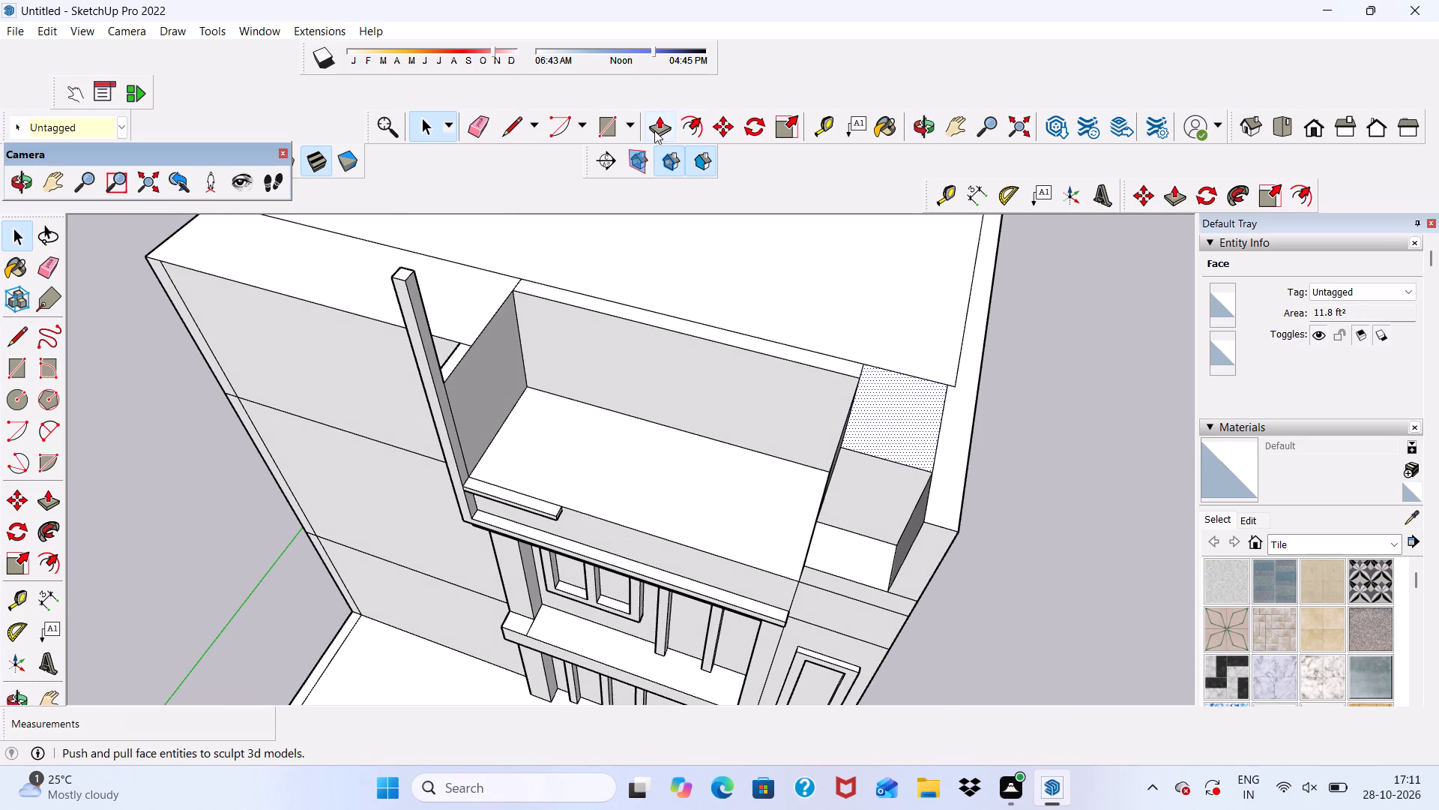
{"action": "left_click", "coordinate": [651, 129]}
{"action": "left_click", "coordinate": [878, 413]}
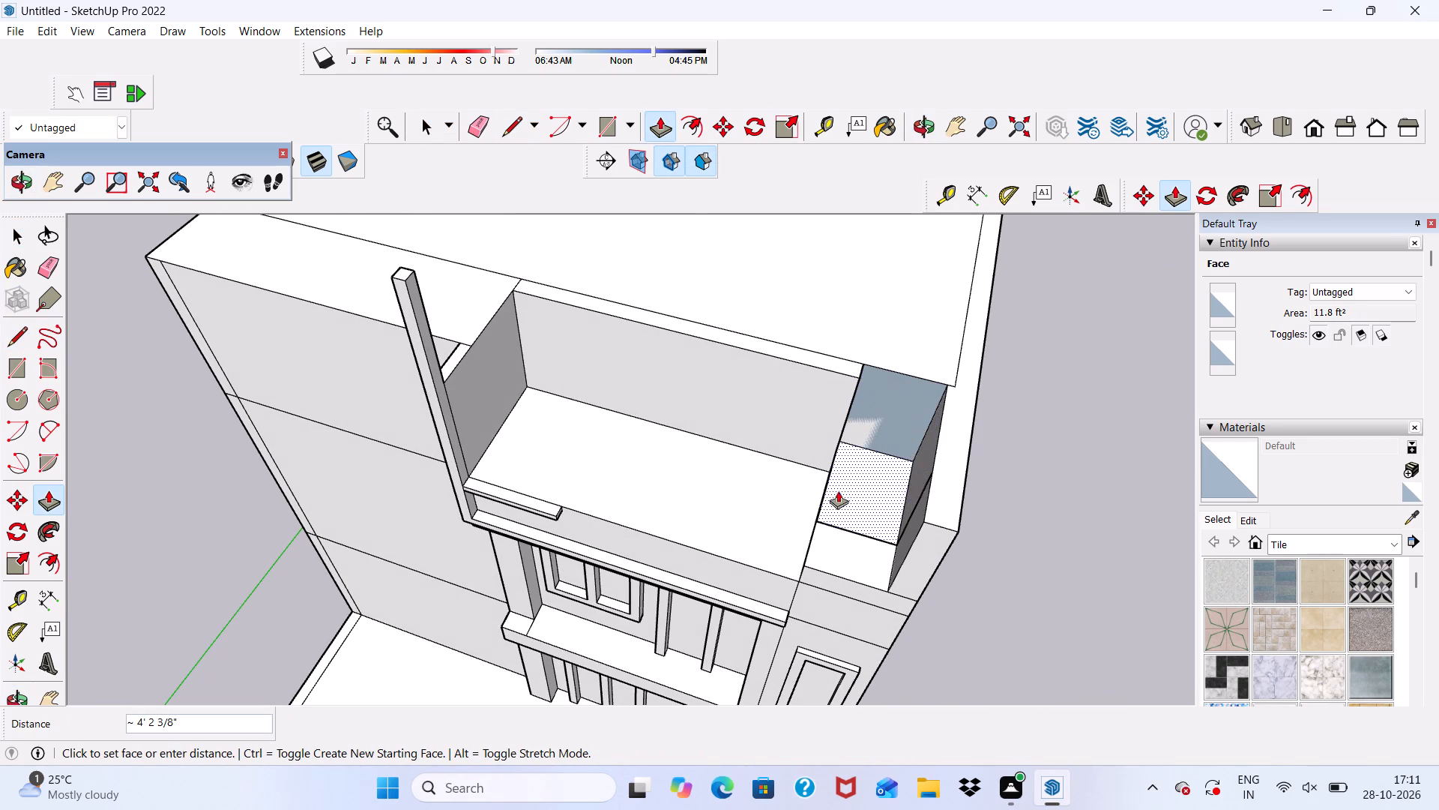
{"action": "left_click", "coordinate": [819, 529]}
{"action": "middle_click_drag", "start_coordinate": [788, 510], "coordinate": [834, 338]}
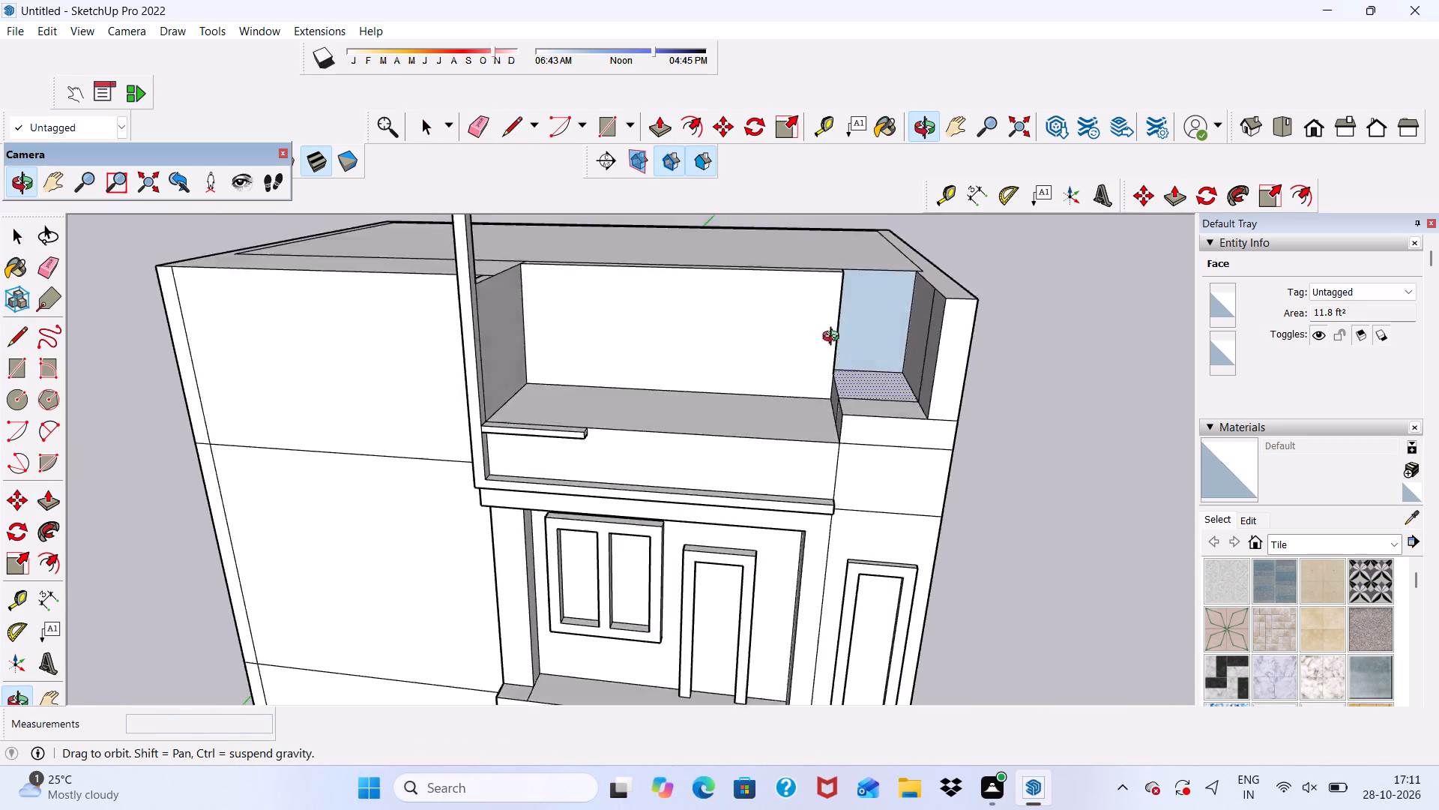
{"action": "middle_click_drag", "start_coordinate": [834, 338], "coordinate": [737, 358]}
{"action": "scroll", "coordinate": [820, 362], "scroll_direction": "up", "scroll_amount": 4}
{"action": "scroll", "coordinate": [881, 358], "scroll_direction": "up", "scroll_amount": 9}
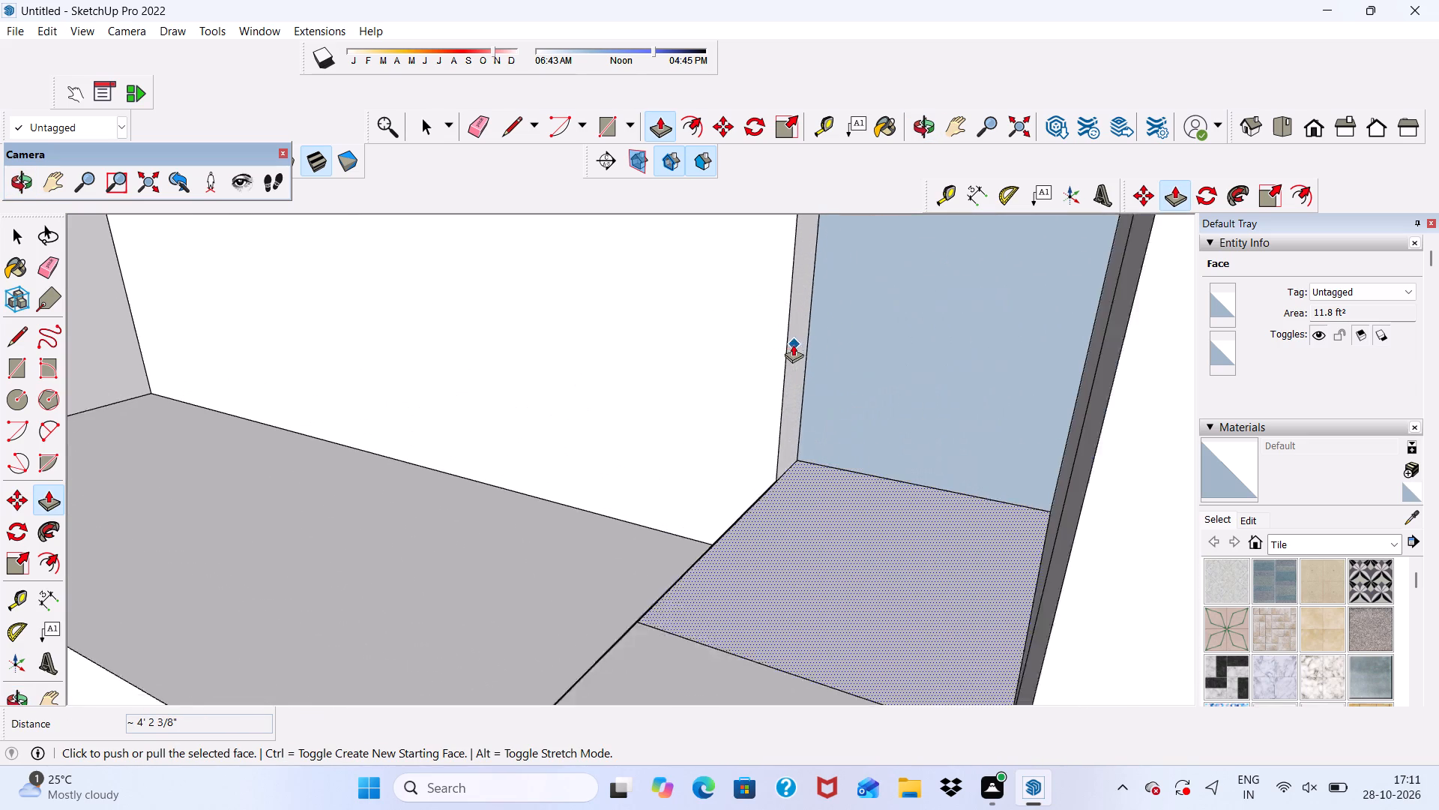
{"action": "scroll", "coordinate": [791, 346], "scroll_direction": "down", "scroll_amount": 2}
{"action": "key", "text": "space"}
Push/Pull the narrow side face behind the corner recess about 2' 10 5/8" across to the outer side wall.
{"action": "scroll", "coordinate": [771, 355], "scroll_direction": "up", "scroll_amount": 7}
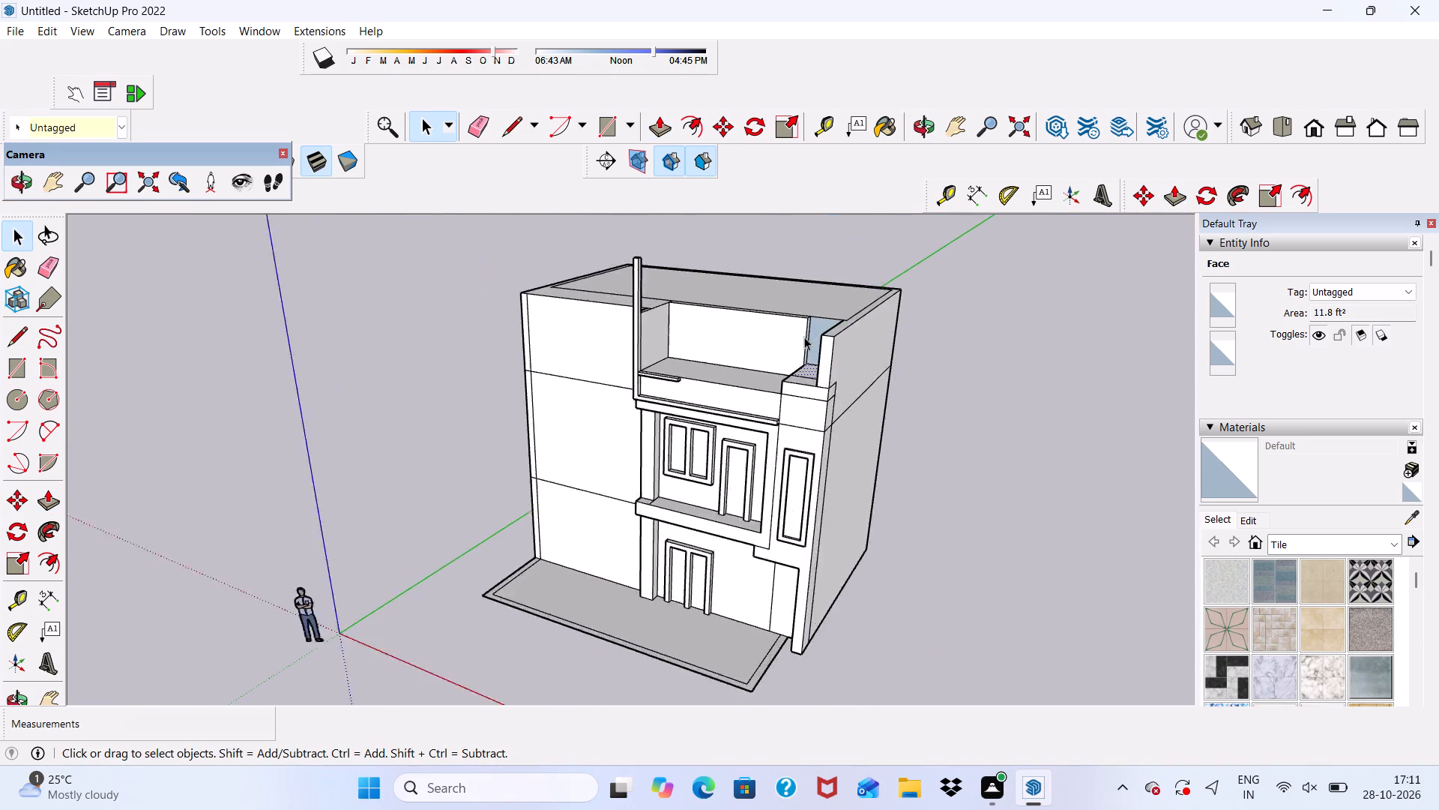
{"action": "scroll", "coordinate": [804, 337], "scroll_direction": "up", "scroll_amount": 20}
{"action": "scroll", "coordinate": [804, 337], "scroll_direction": "up", "scroll_amount": 3}
{"action": "left_click", "coordinate": [809, 399]}
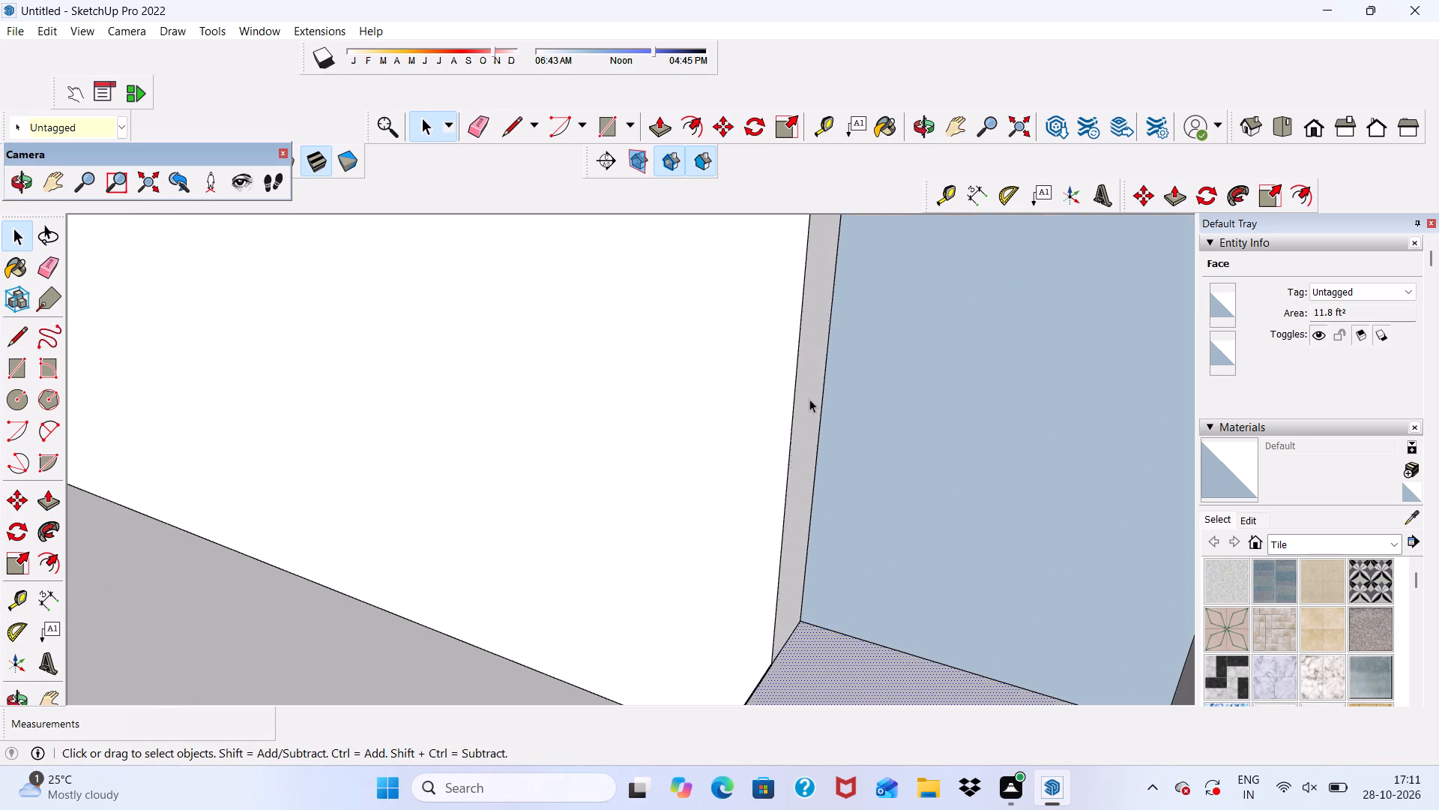
{"action": "left_click", "coordinate": [659, 122]}
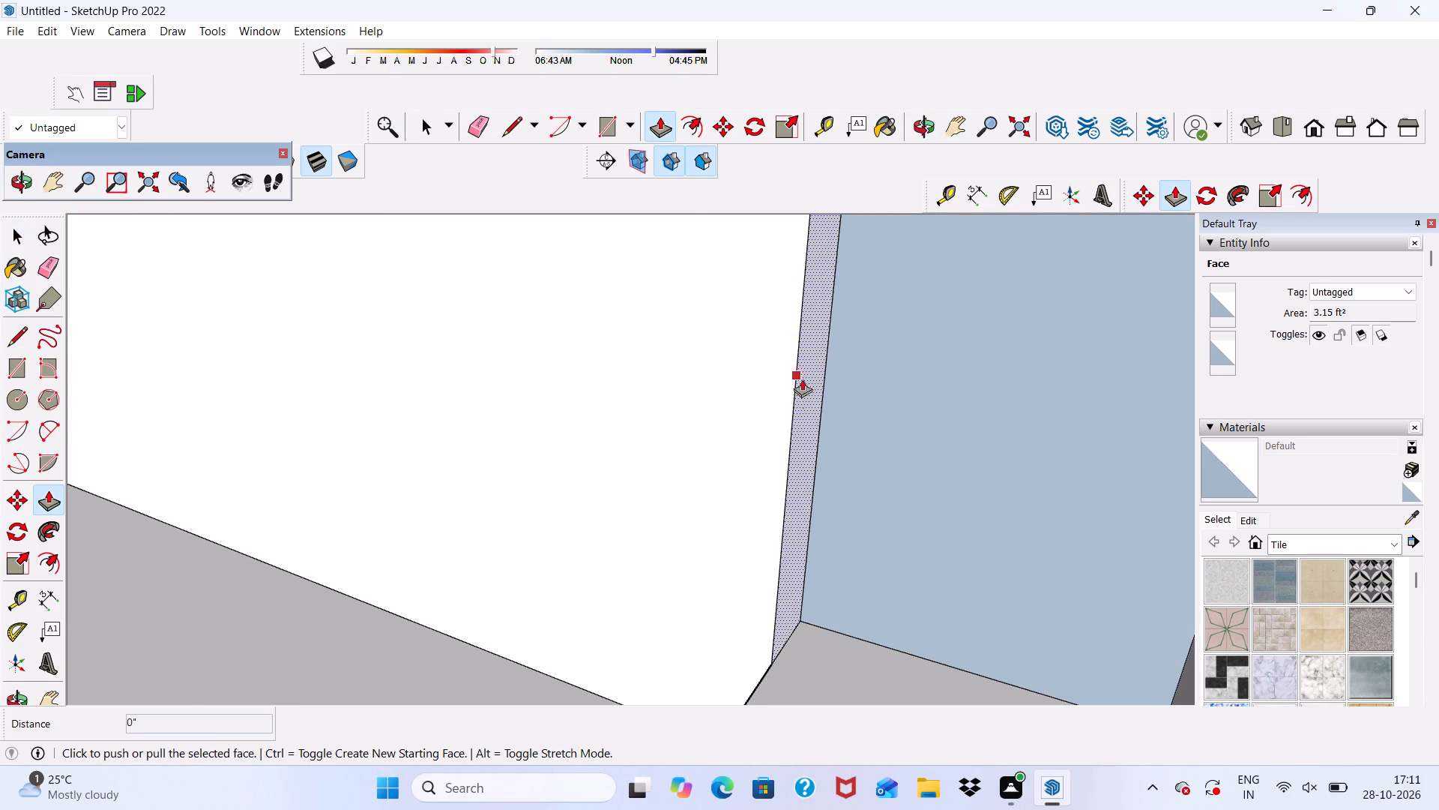
{"action": "left_click", "coordinate": [809, 407]}
{"action": "scroll", "coordinate": [983, 379], "scroll_direction": "down", "scroll_amount": 4}
{"action": "scroll", "coordinate": [879, 337], "scroll_direction": "down", "scroll_amount": 4}
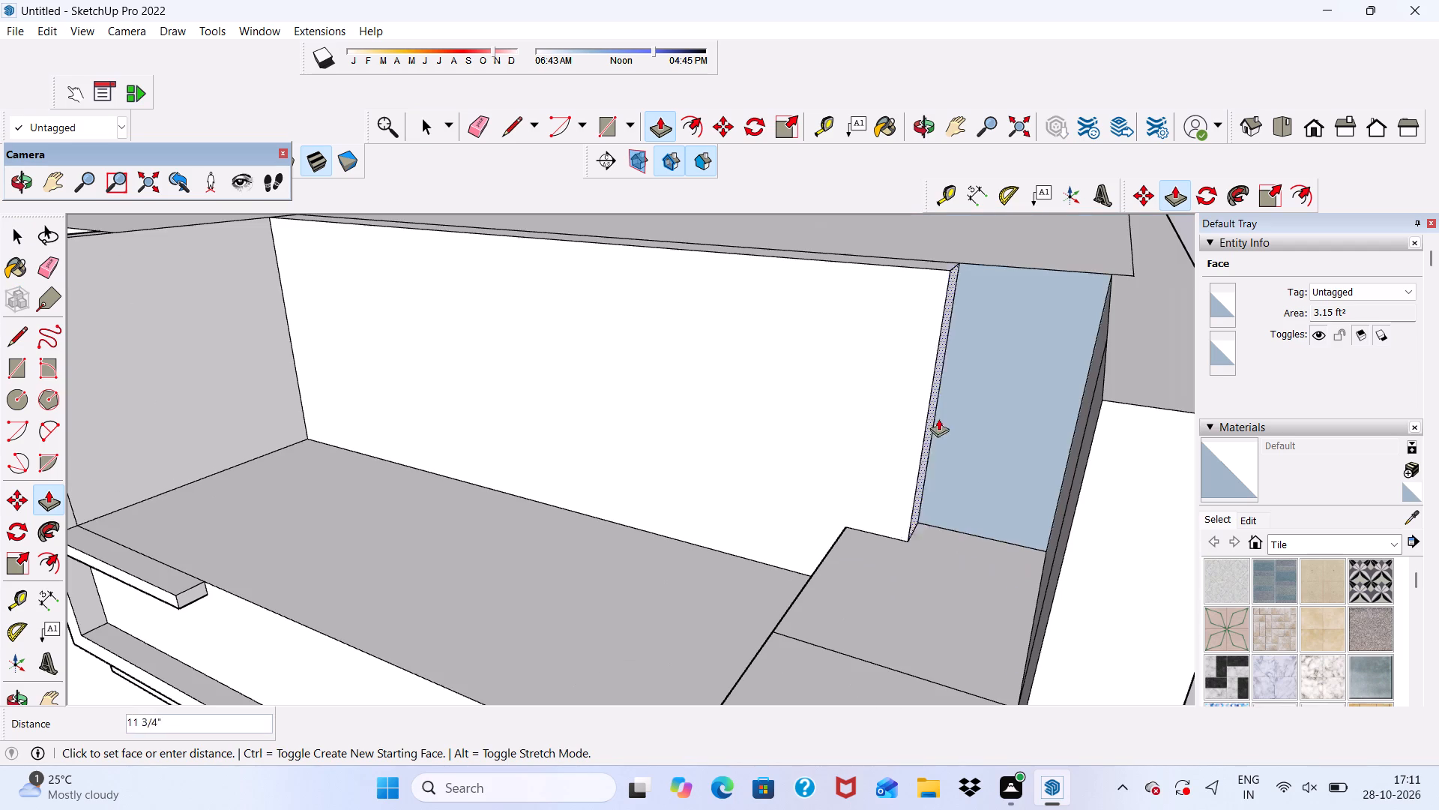
{"action": "scroll", "coordinate": [1132, 268], "scroll_direction": "up", "scroll_amount": 3}
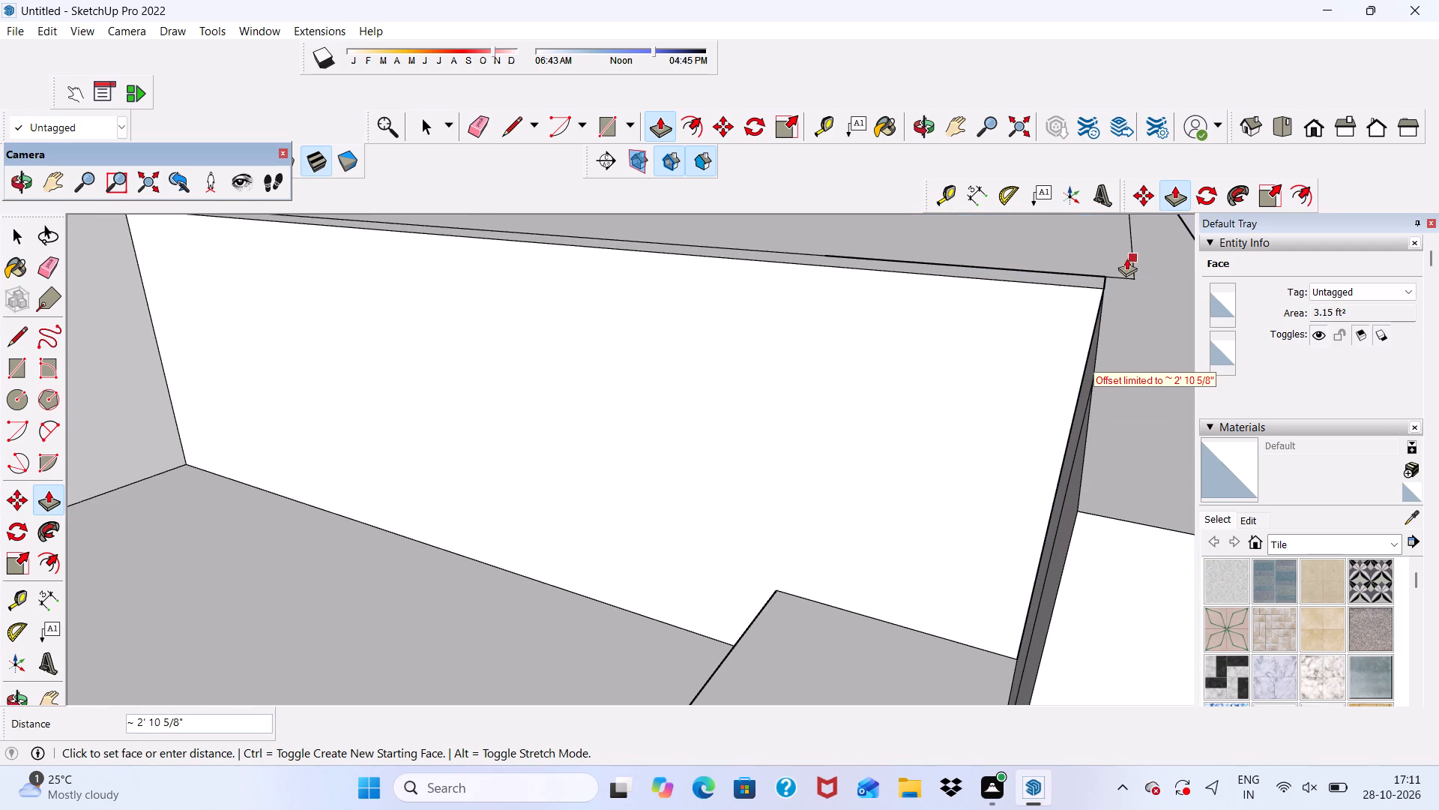
{"action": "left_click", "coordinate": [1119, 258]}
Erase the dividing edges across the top and inner side of the raised corner block beside the terrace floor.
{"action": "scroll", "coordinate": [1048, 326], "scroll_direction": "down", "scroll_amount": 3}
{"action": "middle_click_drag", "start_coordinate": [1038, 352], "coordinate": [1234, 307]}
{"action": "scroll", "coordinate": [1066, 361], "scroll_direction": "up", "scroll_amount": 1}
{"action": "scroll", "coordinate": [836, 355], "scroll_direction": "down", "scroll_amount": 3}
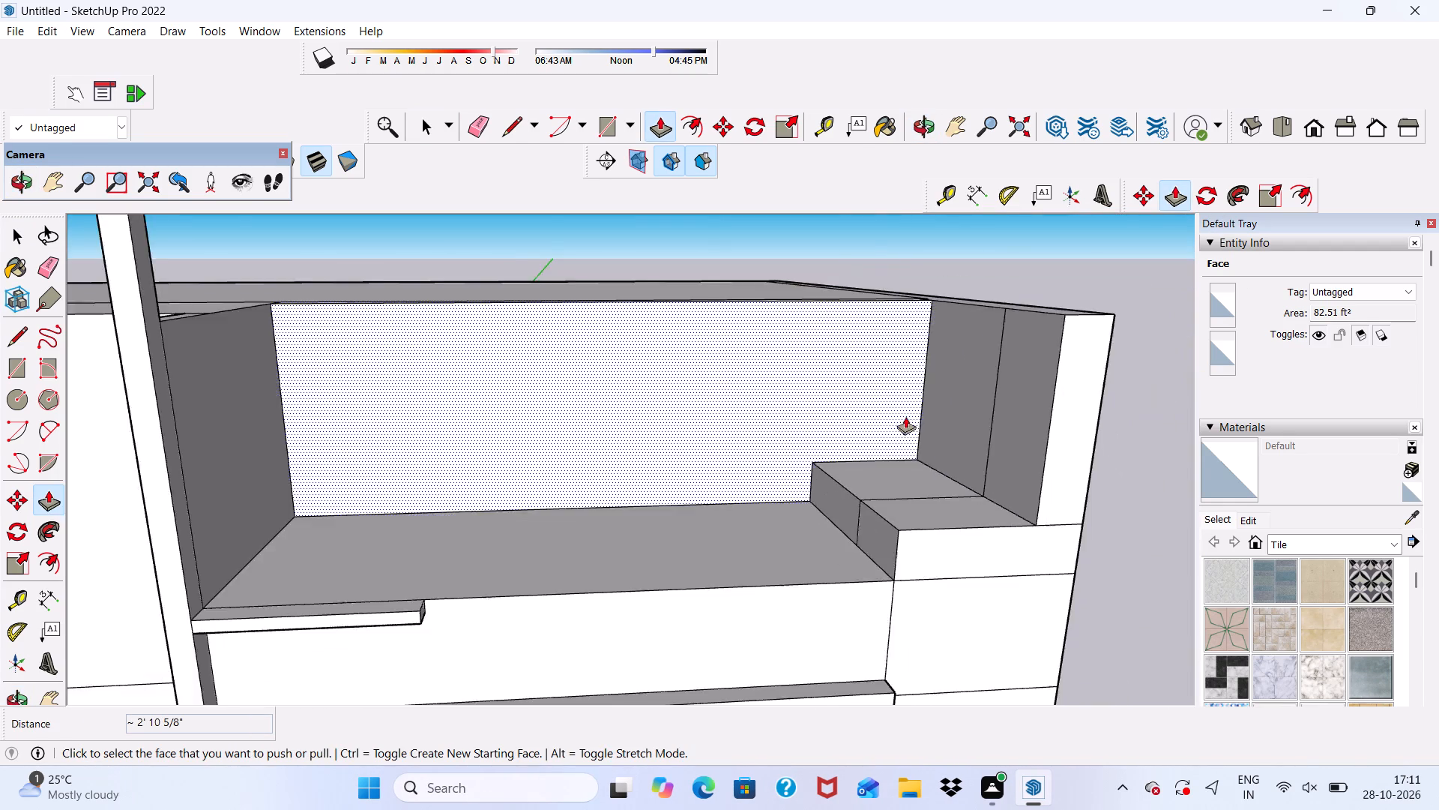
{"action": "scroll", "coordinate": [905, 416], "scroll_direction": "down", "scroll_amount": 4}
{"action": "middle_click_drag", "start_coordinate": [861, 470], "coordinate": [836, 378]}
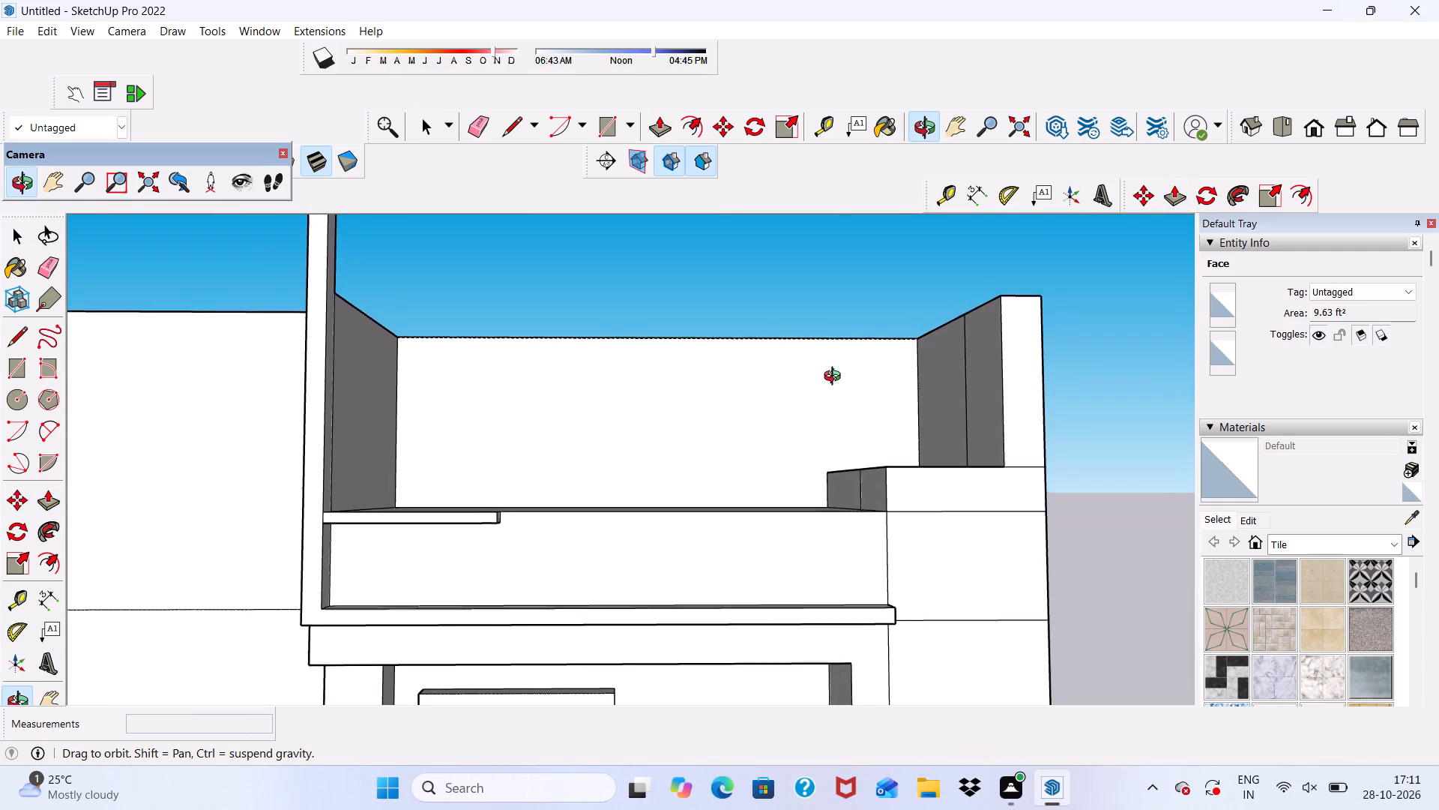
{"action": "middle_click_drag", "start_coordinate": [836, 378], "coordinate": [835, 383]}
{"action": "middle_click_drag", "start_coordinate": [855, 451], "coordinate": [884, 550]}
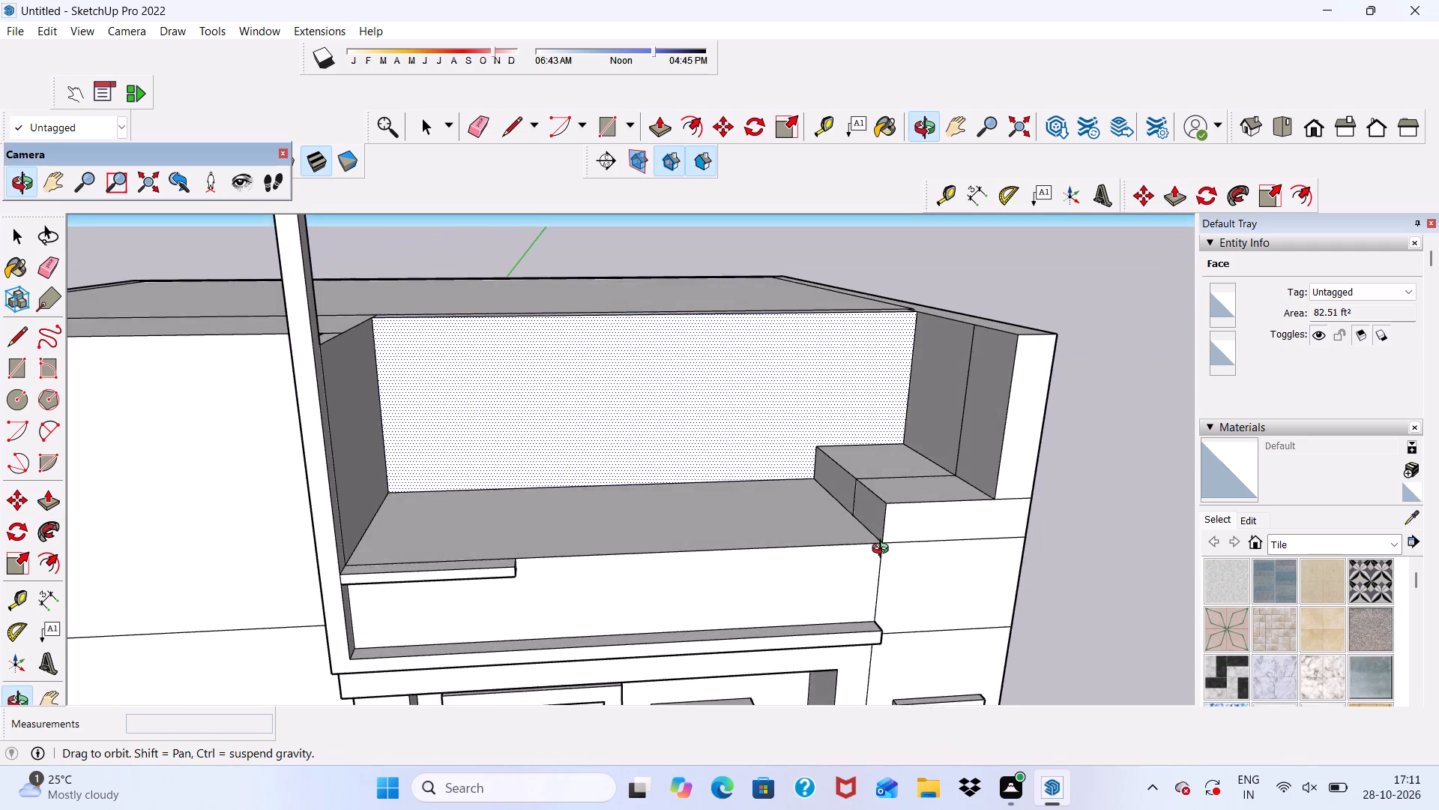
{"action": "middle_click_drag", "start_coordinate": [884, 550], "coordinate": [878, 547]}
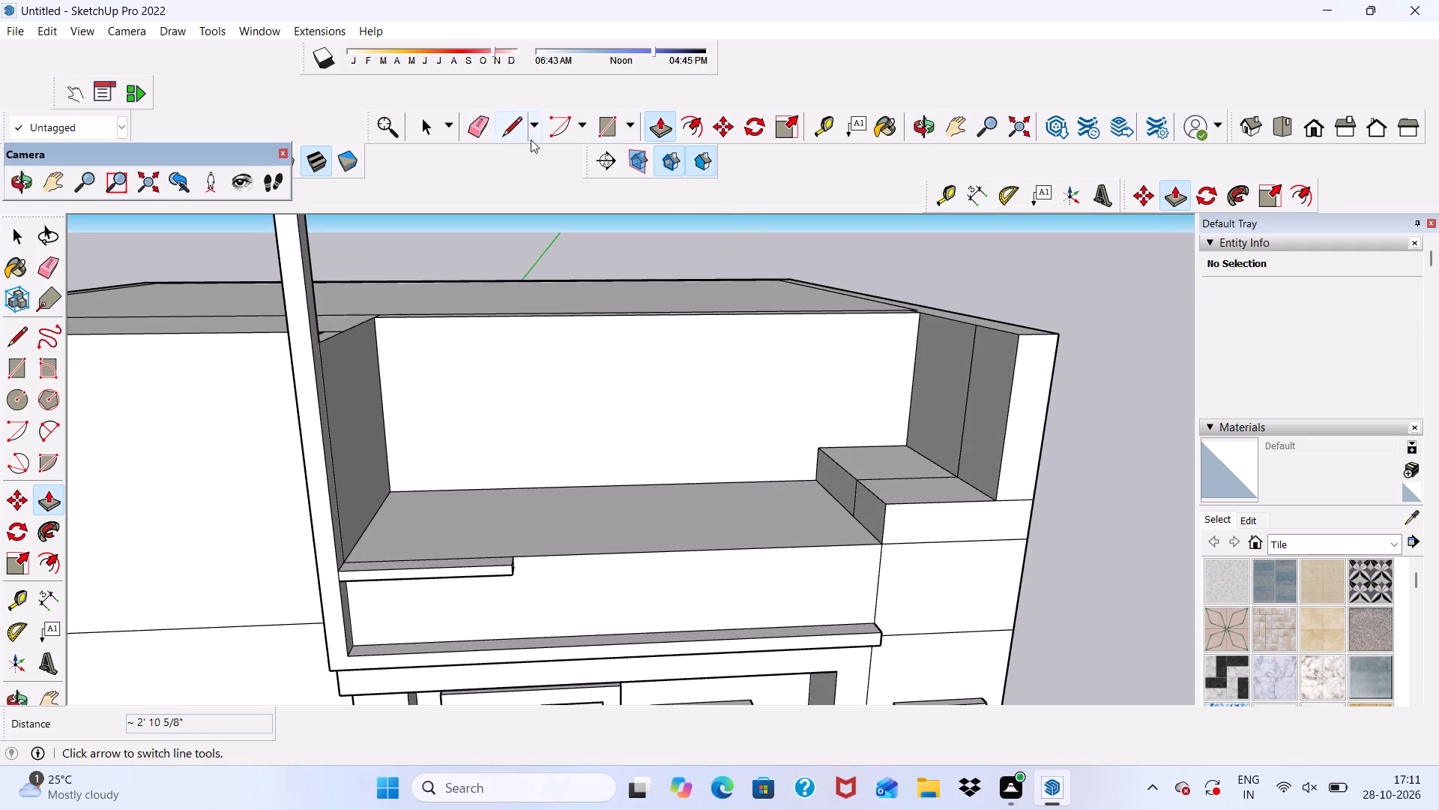
{"action": "left_click_drag", "start_coordinate": [483, 124], "coordinate": [484, 134]}
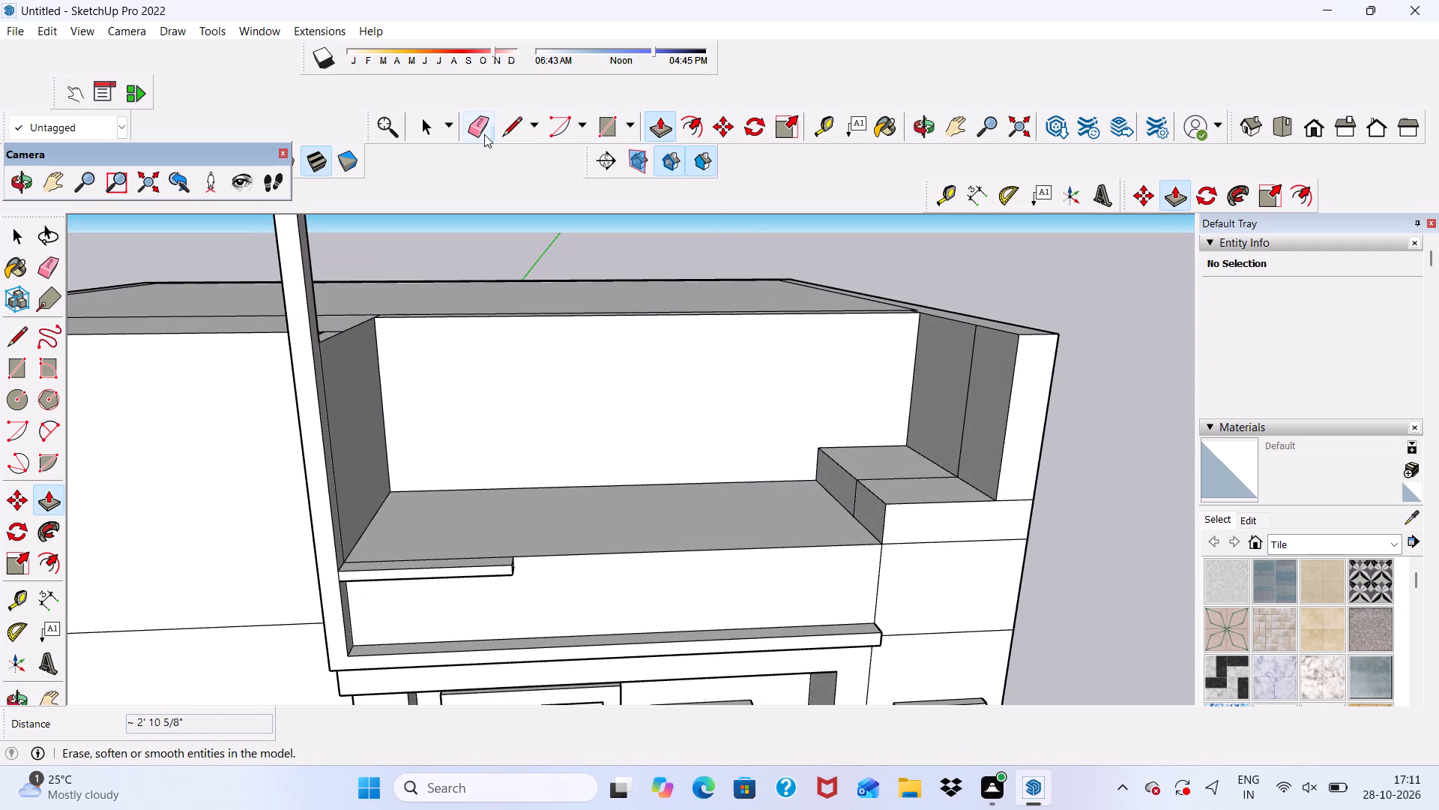
{"action": "left_click_drag", "start_coordinate": [484, 134], "coordinate": [484, 136]}
{"action": "scroll", "coordinate": [929, 430], "scroll_direction": "up", "scroll_amount": 3}
{"action": "left_click_drag", "start_coordinate": [892, 487], "coordinate": [889, 502]}
{"action": "scroll", "coordinate": [833, 497], "scroll_direction": "up", "scroll_amount": 3}
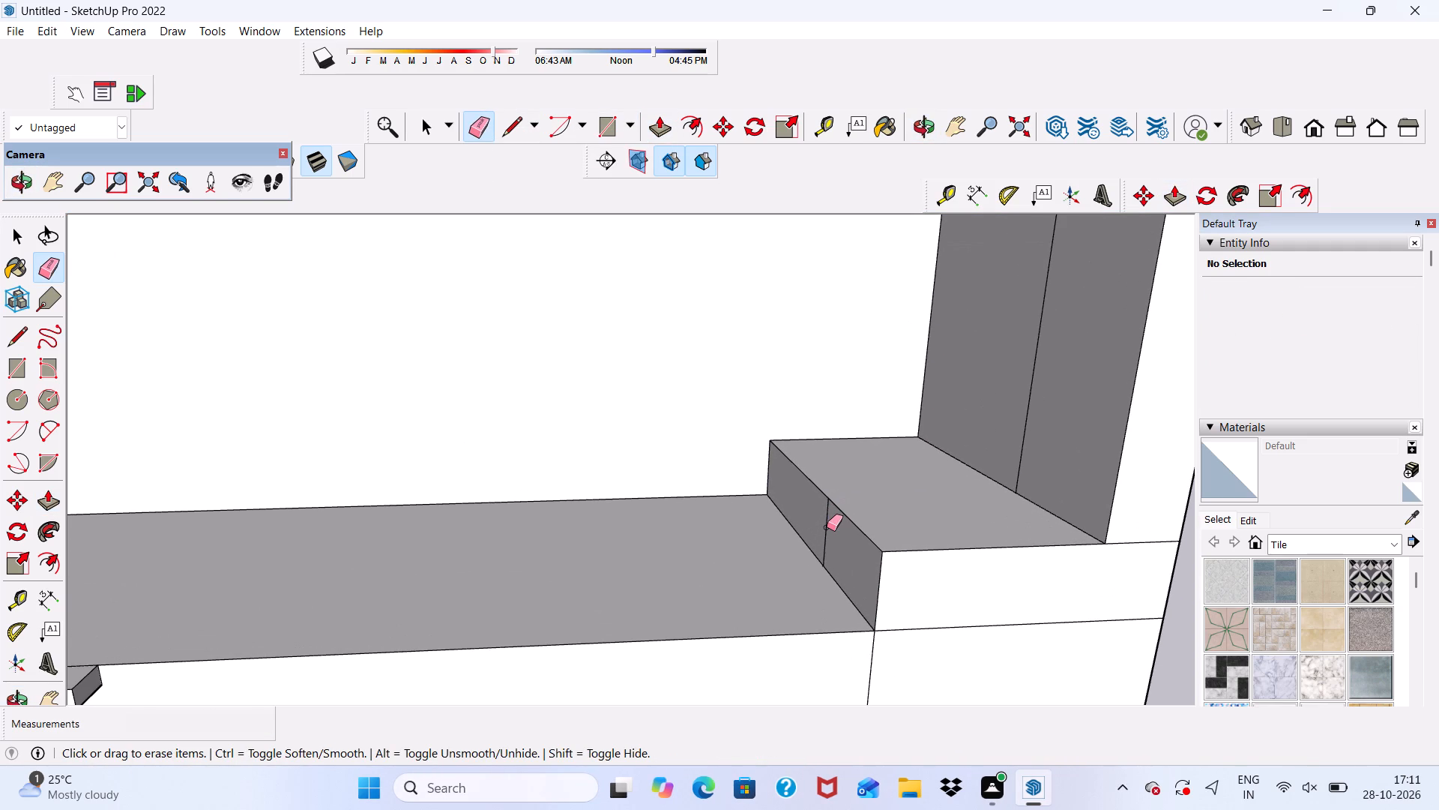
{"action": "left_click", "coordinate": [827, 527]}
Push/Pull the corner block's top face down 1' 15/16" to the terrace floor level.
{"action": "scroll", "coordinate": [793, 447], "scroll_direction": "down", "scroll_amount": 5}
{"action": "middle_click_drag", "start_coordinate": [860, 484], "coordinate": [730, 382]}
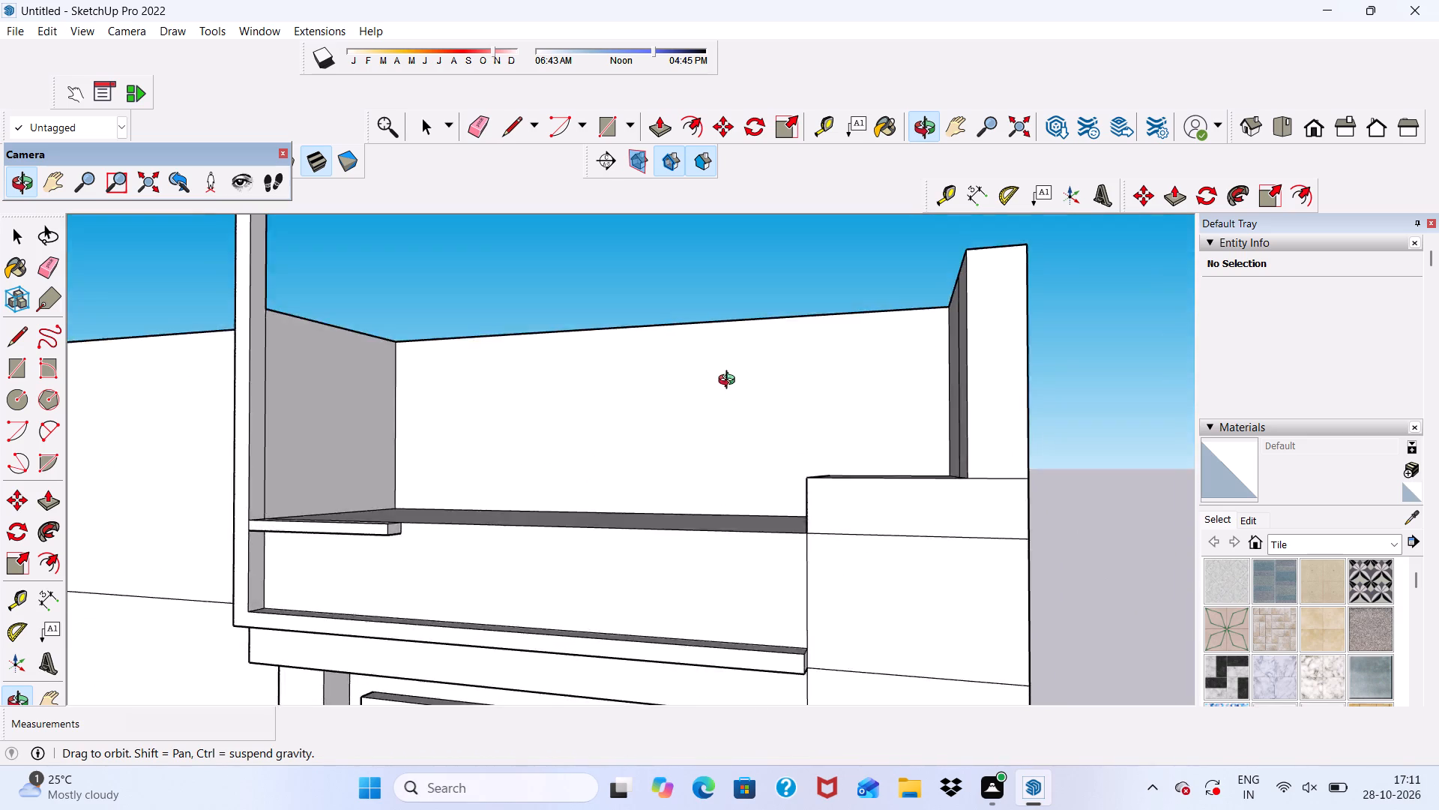
{"action": "middle_click_drag", "start_coordinate": [730, 382], "coordinate": [787, 343]}
{"action": "key", "text": "space"}
{"action": "scroll", "coordinate": [896, 436], "scroll_direction": "up", "scroll_amount": 3}
{"action": "scroll", "coordinate": [875, 406], "scroll_direction": "down", "scroll_amount": 4}
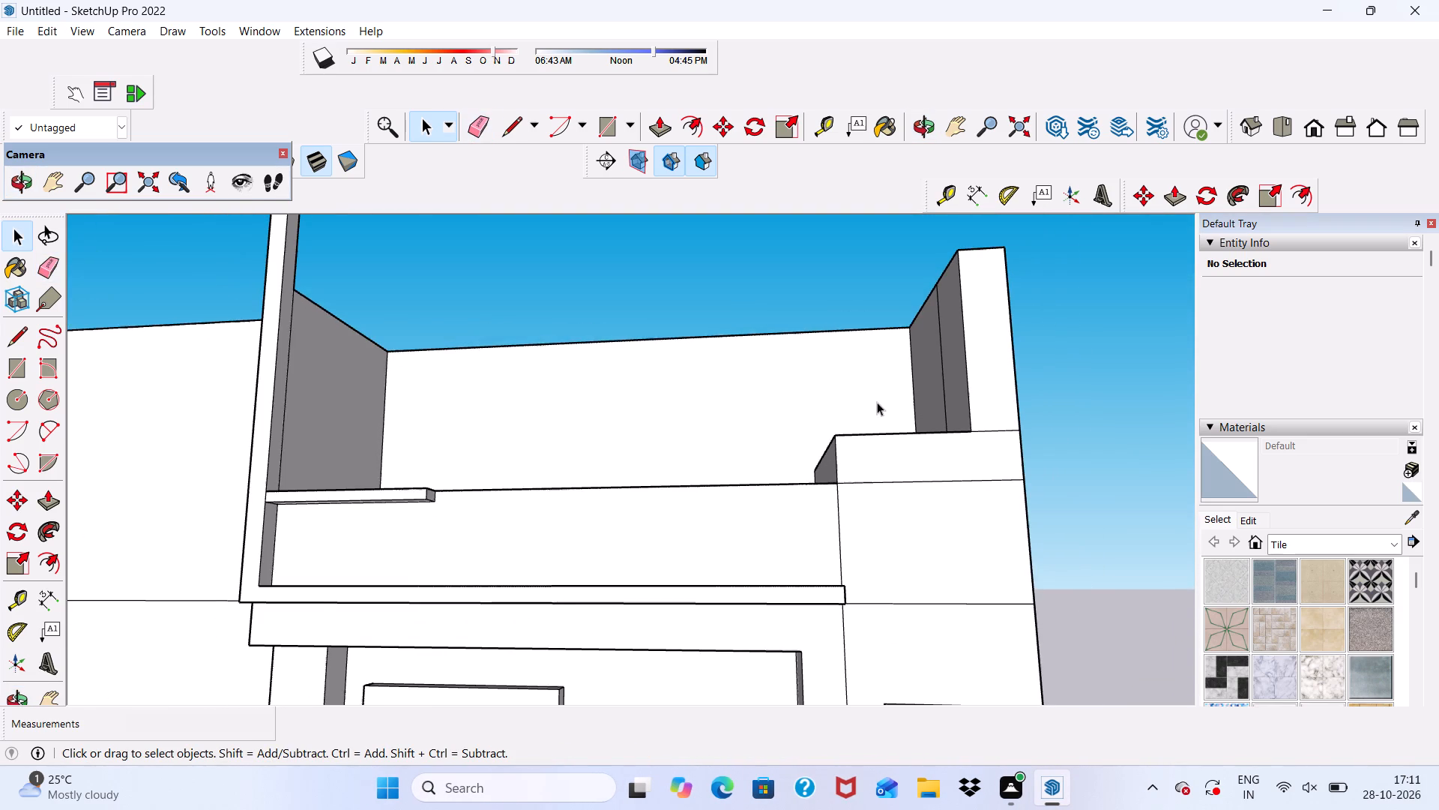
{"action": "middle_click_drag", "start_coordinate": [878, 401], "coordinate": [869, 355]}
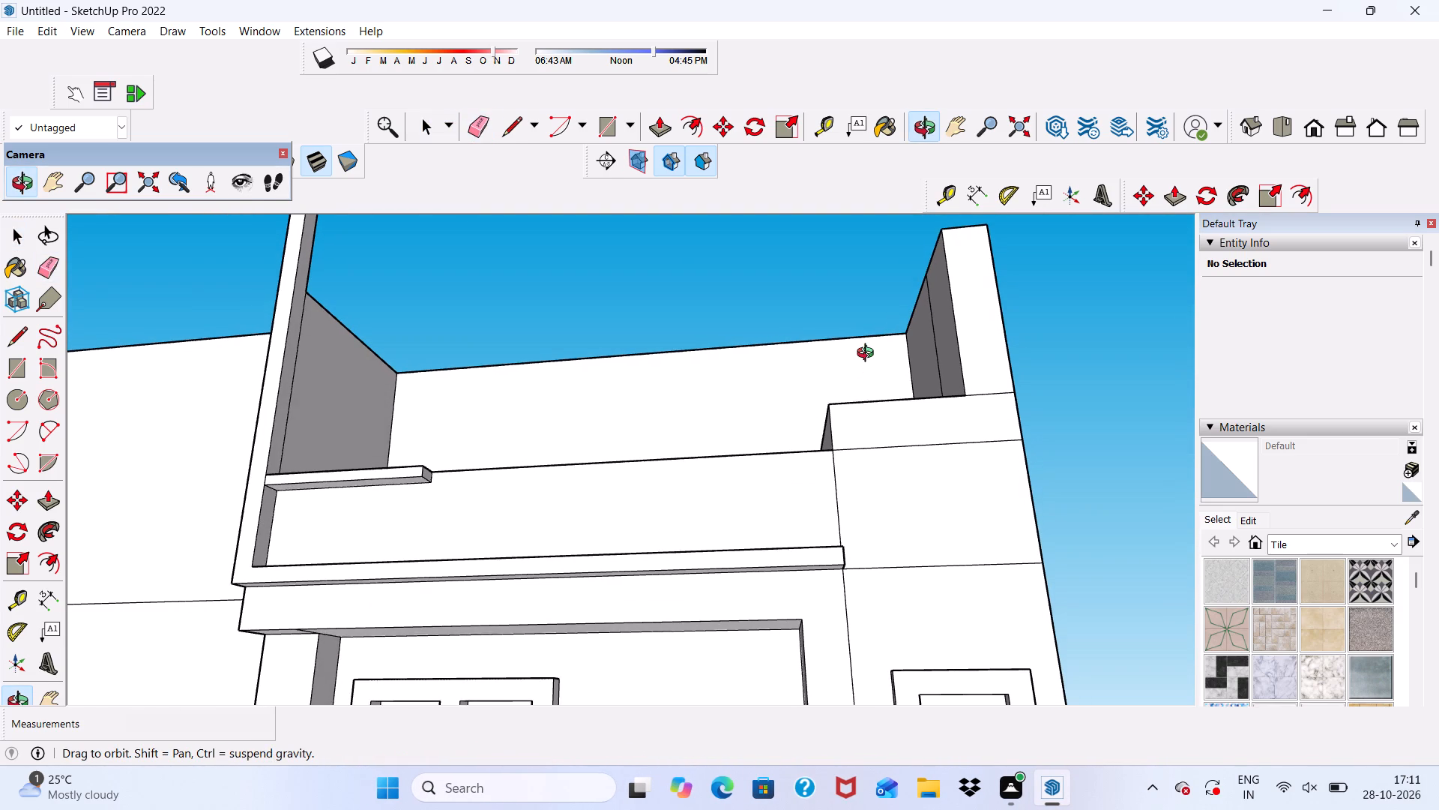
{"action": "middle_click_drag", "start_coordinate": [869, 355], "coordinate": [887, 328]}
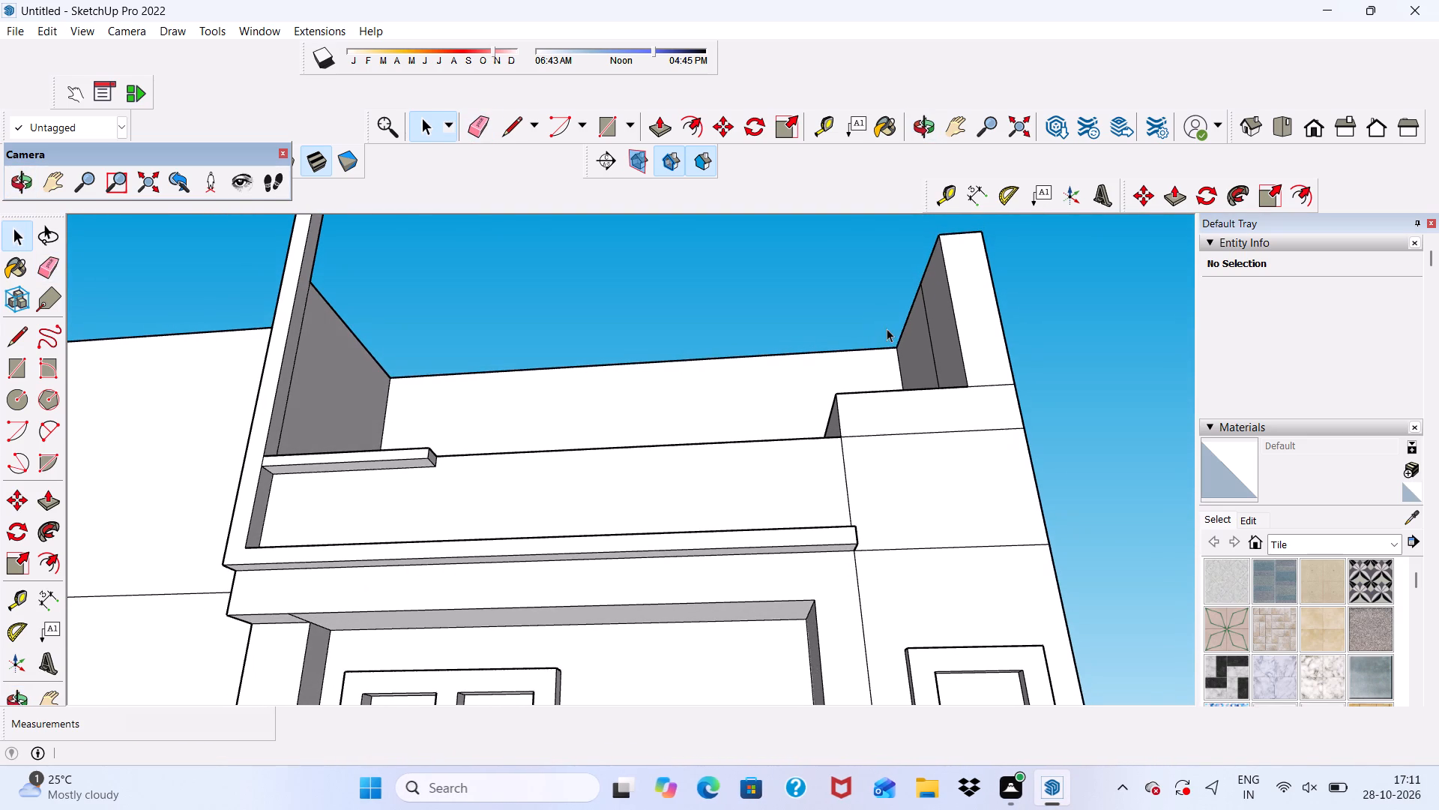
{"action": "middle_click_drag", "start_coordinate": [925, 419], "coordinate": [924, 379]}
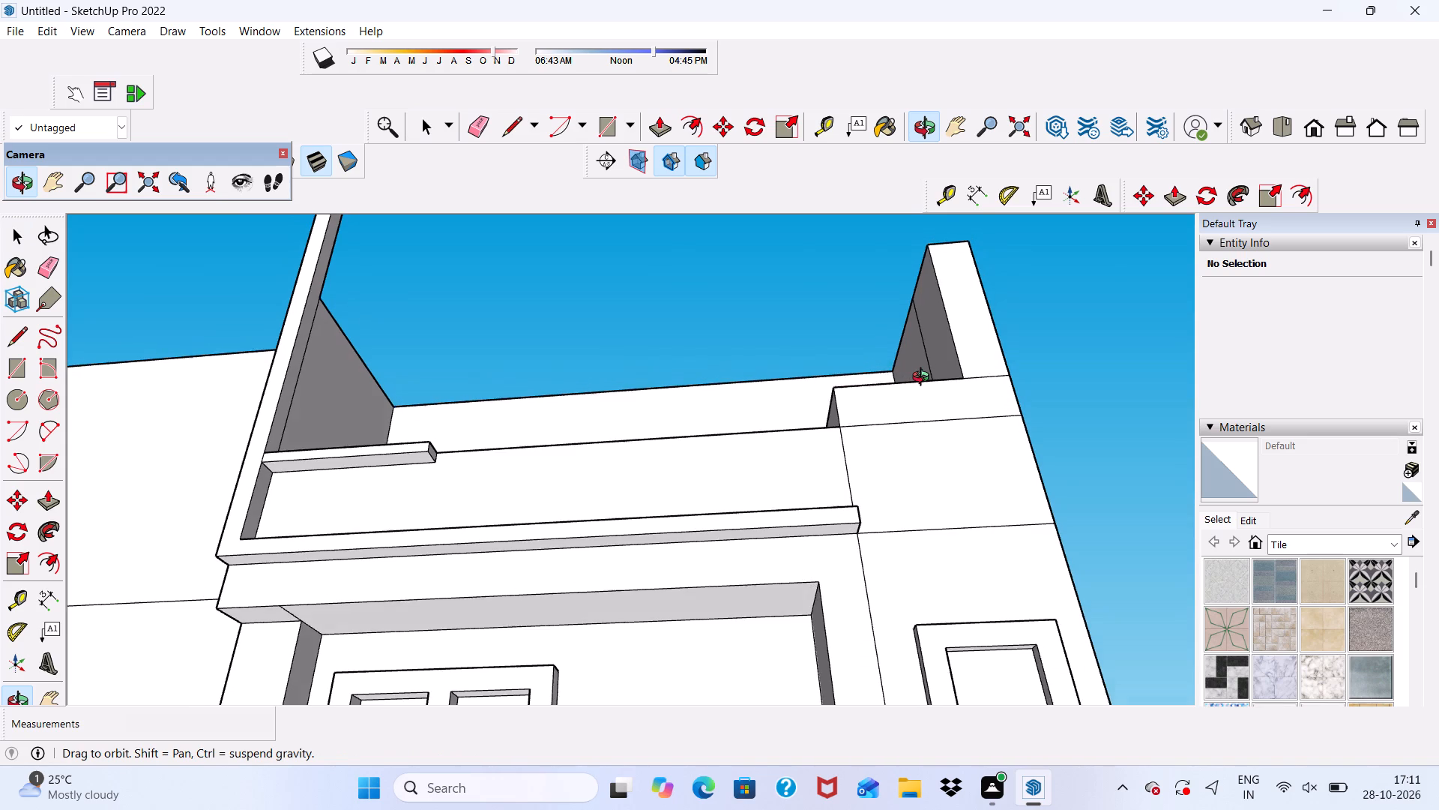
{"action": "middle_click_drag", "start_coordinate": [924, 379], "coordinate": [932, 422]}
{"action": "scroll", "coordinate": [924, 410], "scroll_direction": "up", "scroll_amount": 4}
{"action": "scroll", "coordinate": [902, 373], "scroll_direction": "down", "scroll_amount": 4}
{"action": "middle_click_drag", "start_coordinate": [903, 373], "coordinate": [909, 511]}
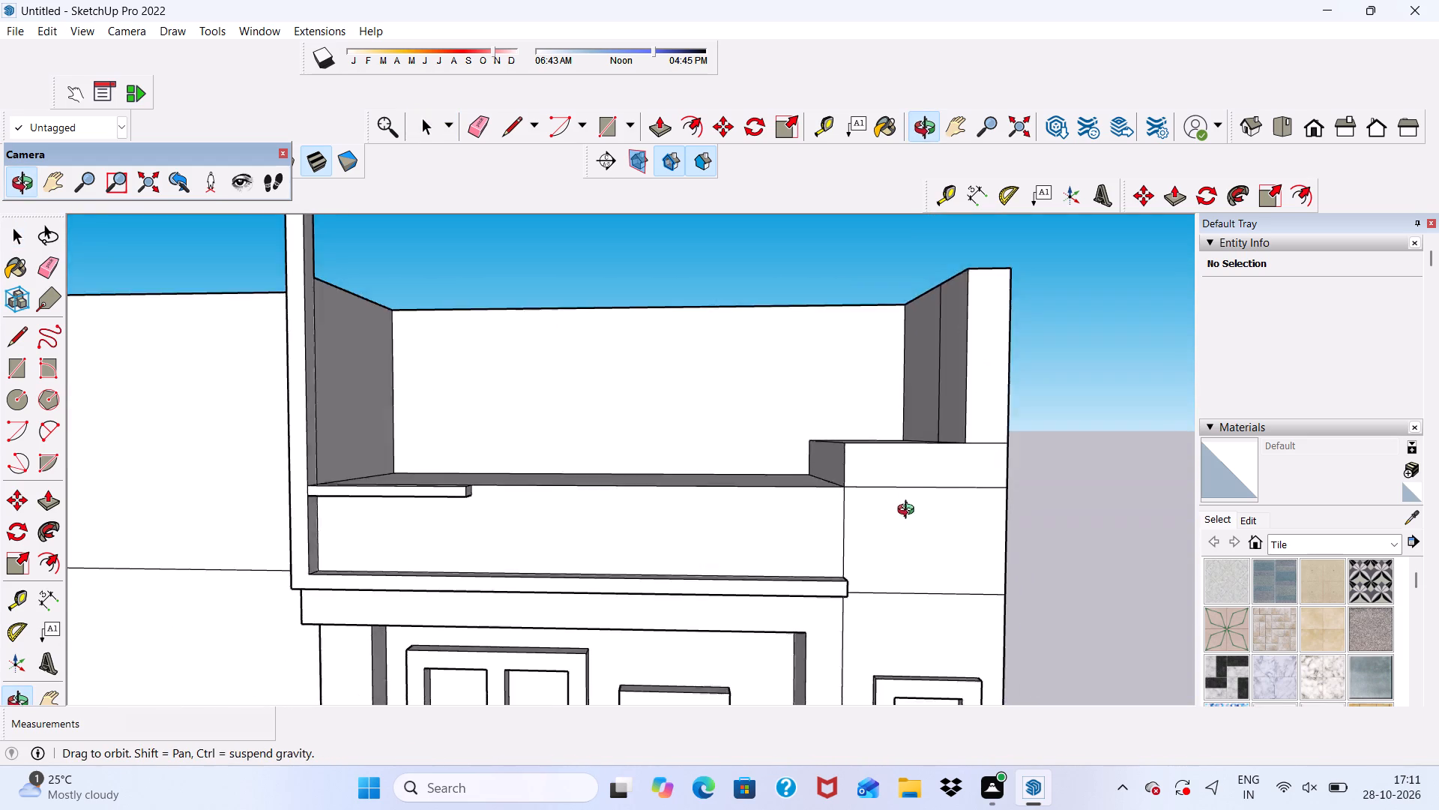
{"action": "middle_click_drag", "start_coordinate": [909, 511], "coordinate": [891, 523]}
{"action": "scroll", "coordinate": [869, 501], "scroll_direction": "up", "scroll_amount": 5}
{"action": "middle_click_drag", "start_coordinate": [871, 421], "coordinate": [876, 502]}
{"action": "left_click", "coordinate": [870, 475]}
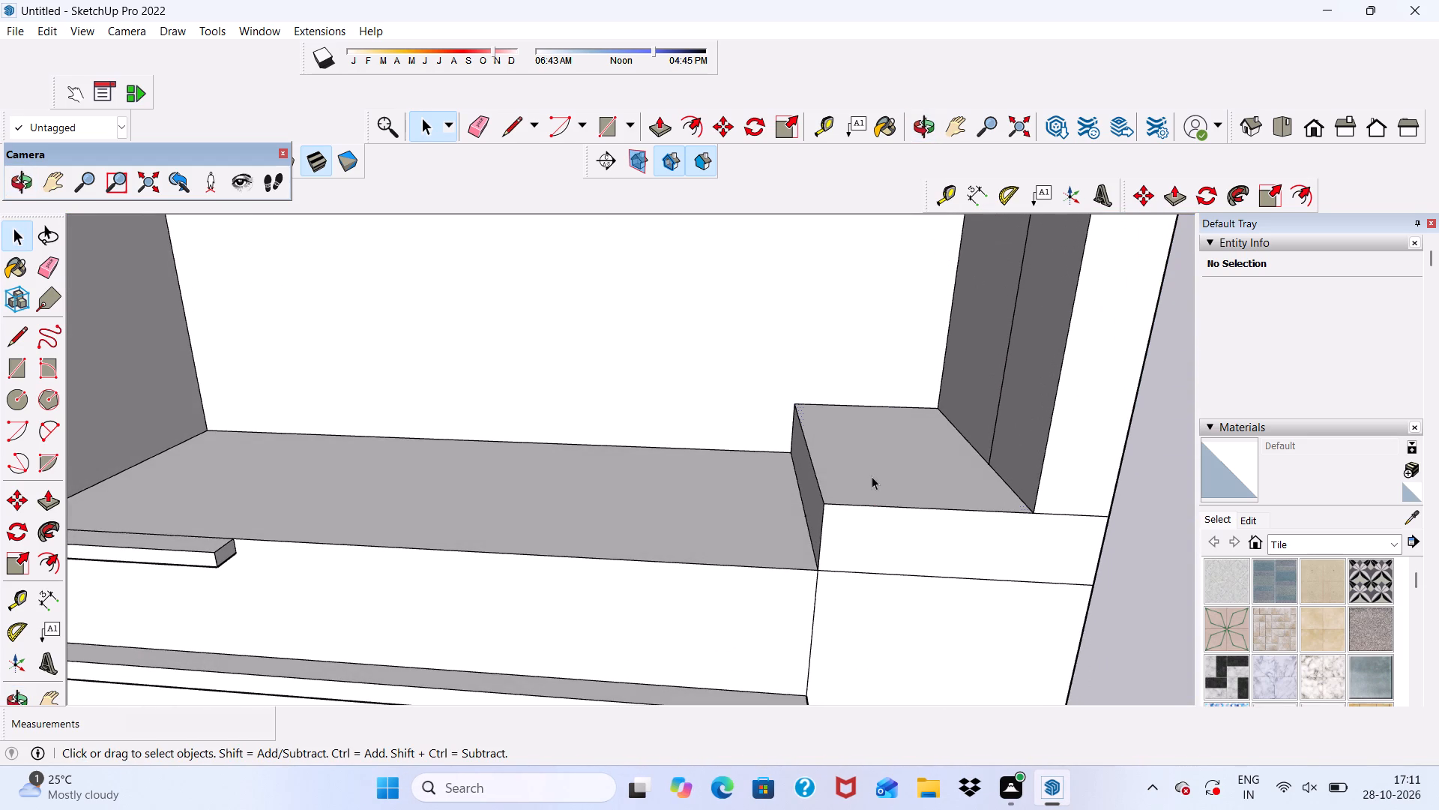
{"action": "left_click", "coordinate": [660, 117]}
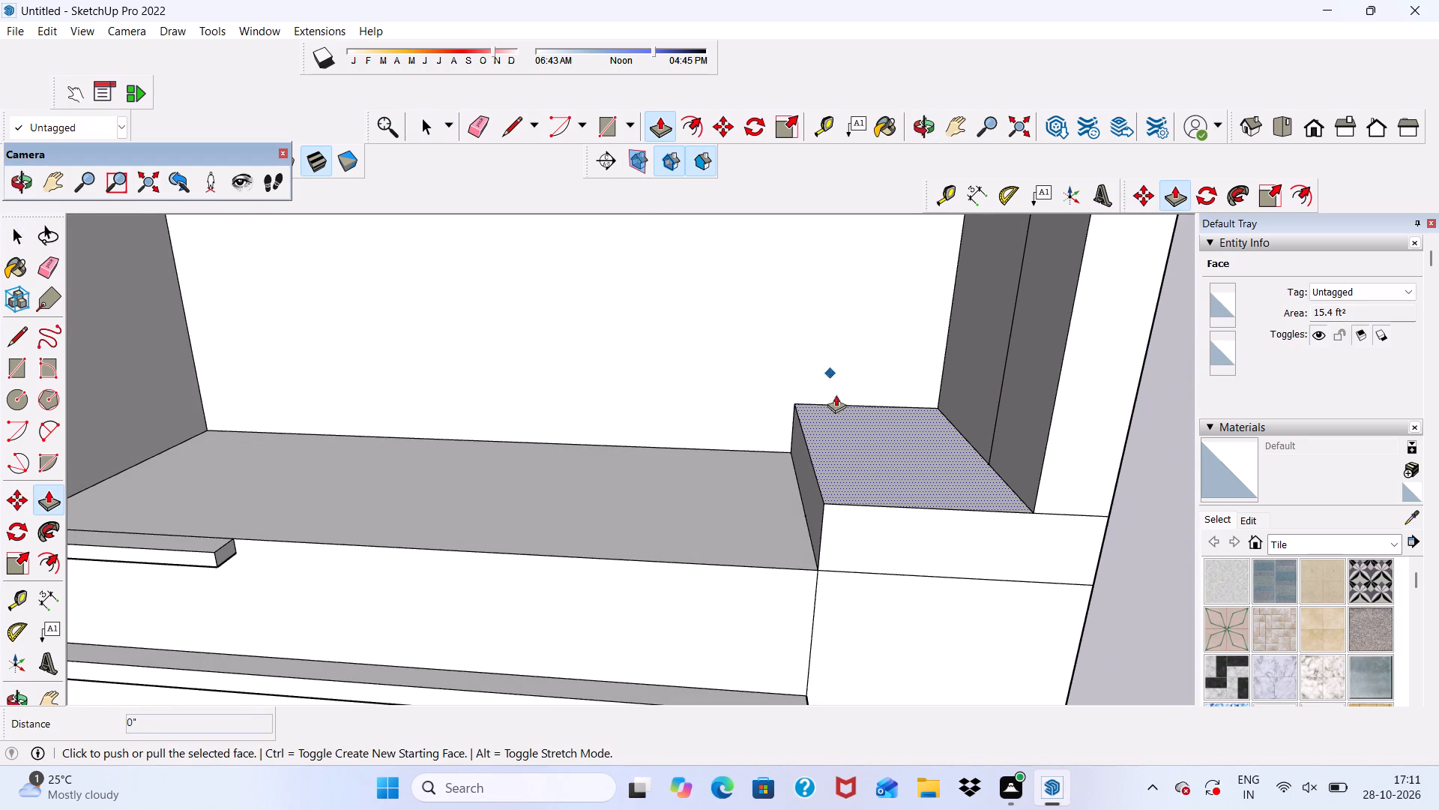
{"action": "left_click_drag", "start_coordinate": [835, 434], "coordinate": [744, 513]}
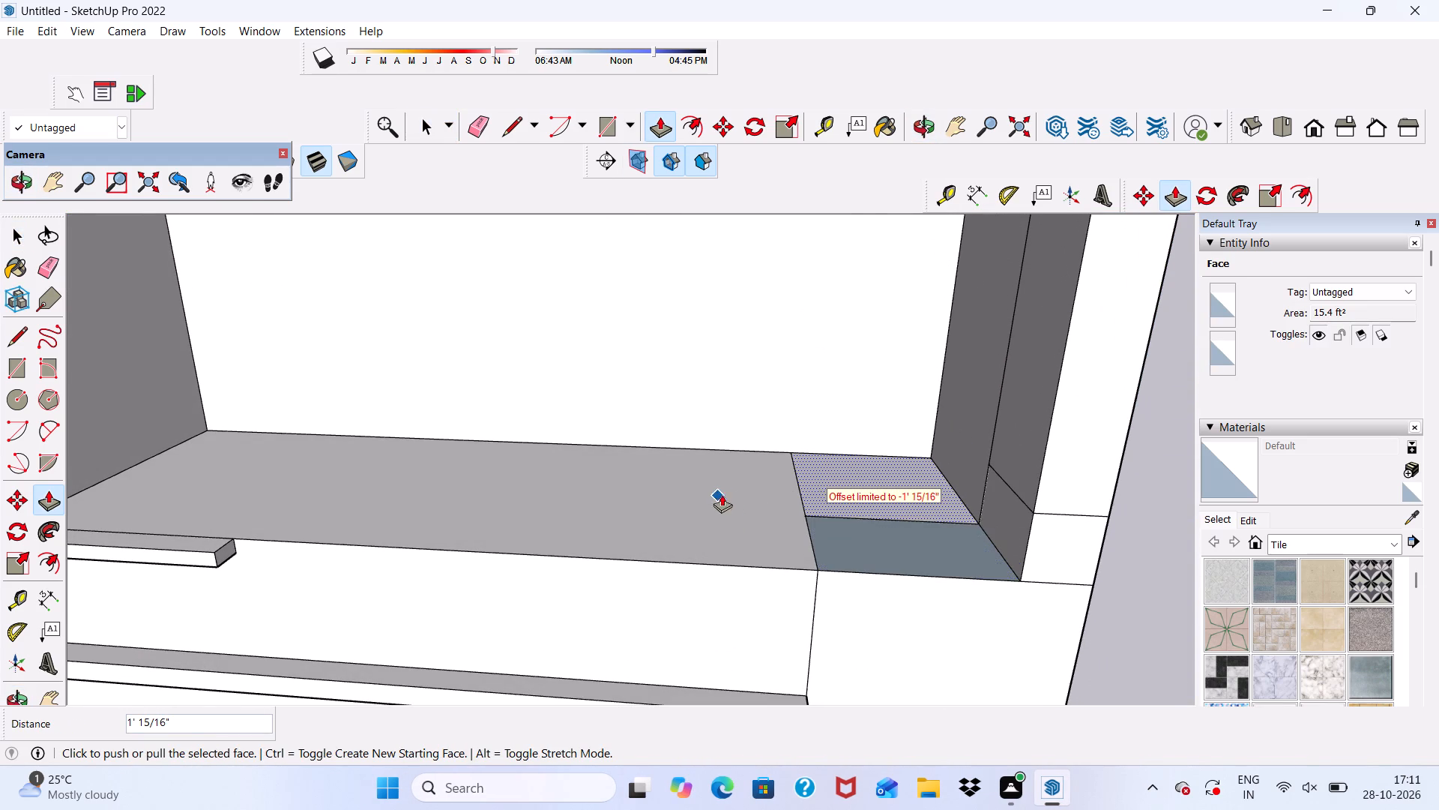
Erase the edge dividing the lowered corner floor patch into front and back faces.
{"action": "scroll", "coordinate": [734, 494], "scroll_direction": "down", "scroll_amount": 2}
{"action": "middle_click_drag", "start_coordinate": [839, 535], "coordinate": [636, 589]}
{"action": "middle_click_drag", "start_coordinate": [809, 595], "coordinate": [969, 296]}
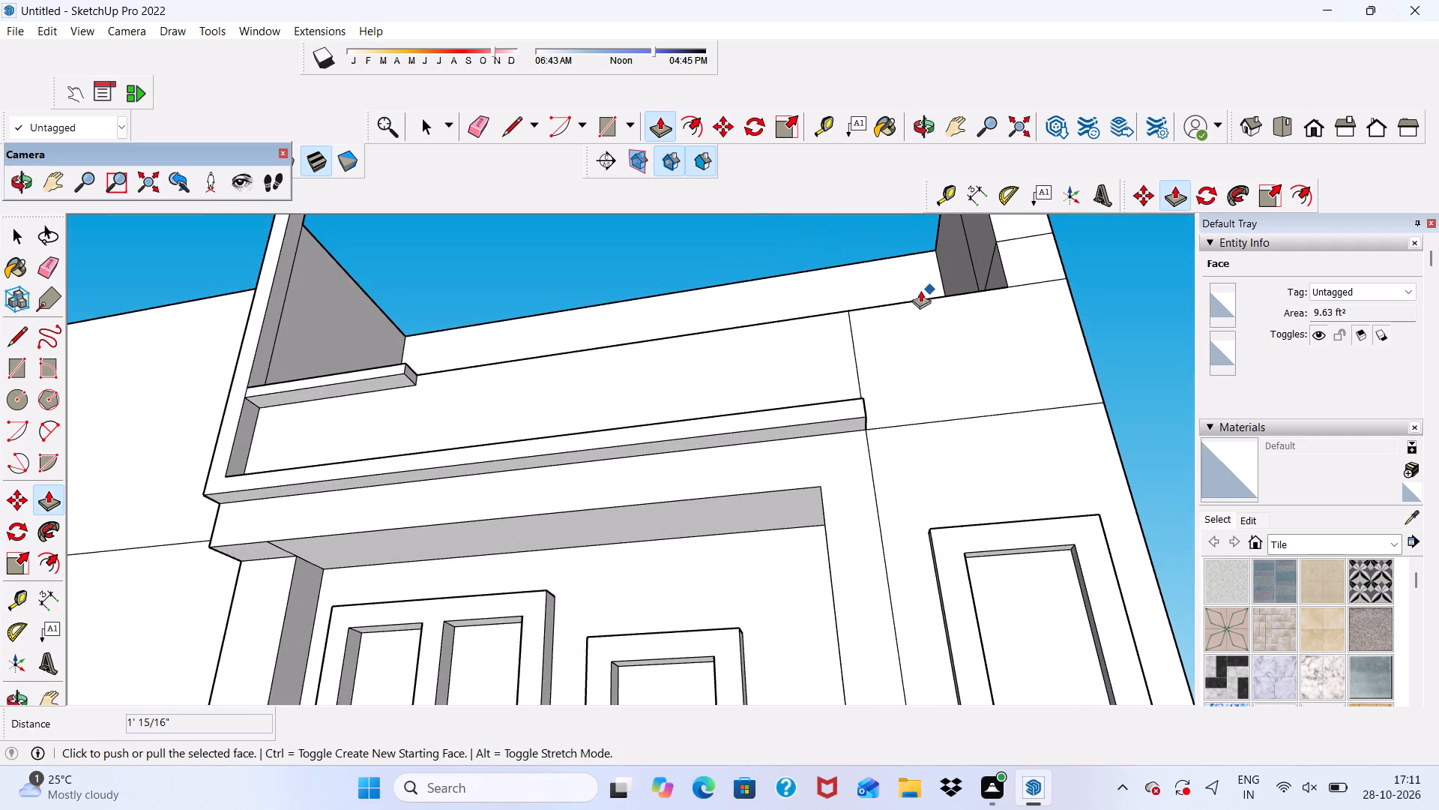
{"action": "scroll", "coordinate": [886, 325], "scroll_direction": "down", "scroll_amount": 2}
{"action": "middle_click_drag", "start_coordinate": [876, 386], "coordinate": [887, 457]}
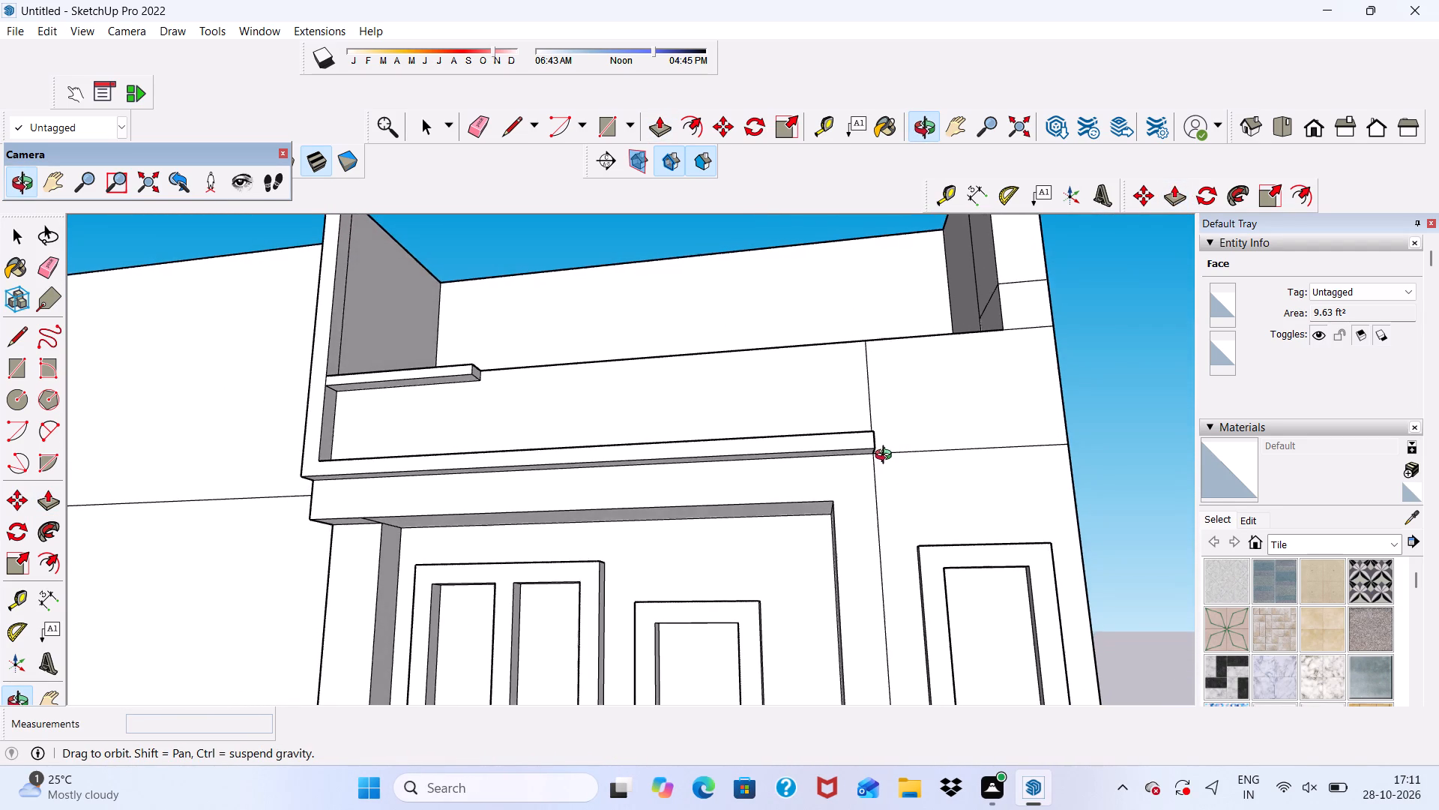
{"action": "middle_click_drag", "start_coordinate": [887, 457], "coordinate": [879, 471]}
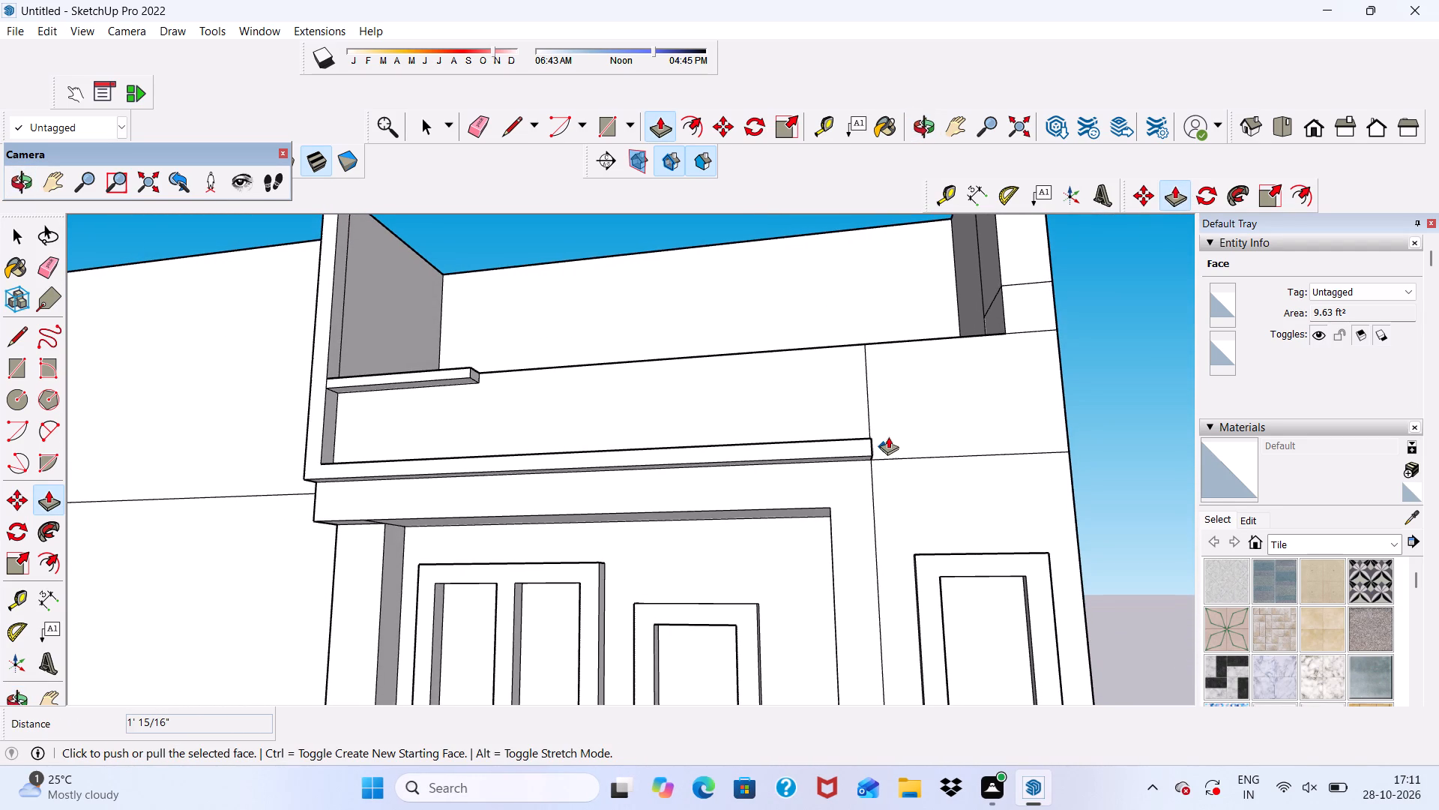
{"action": "key", "text": "space"}
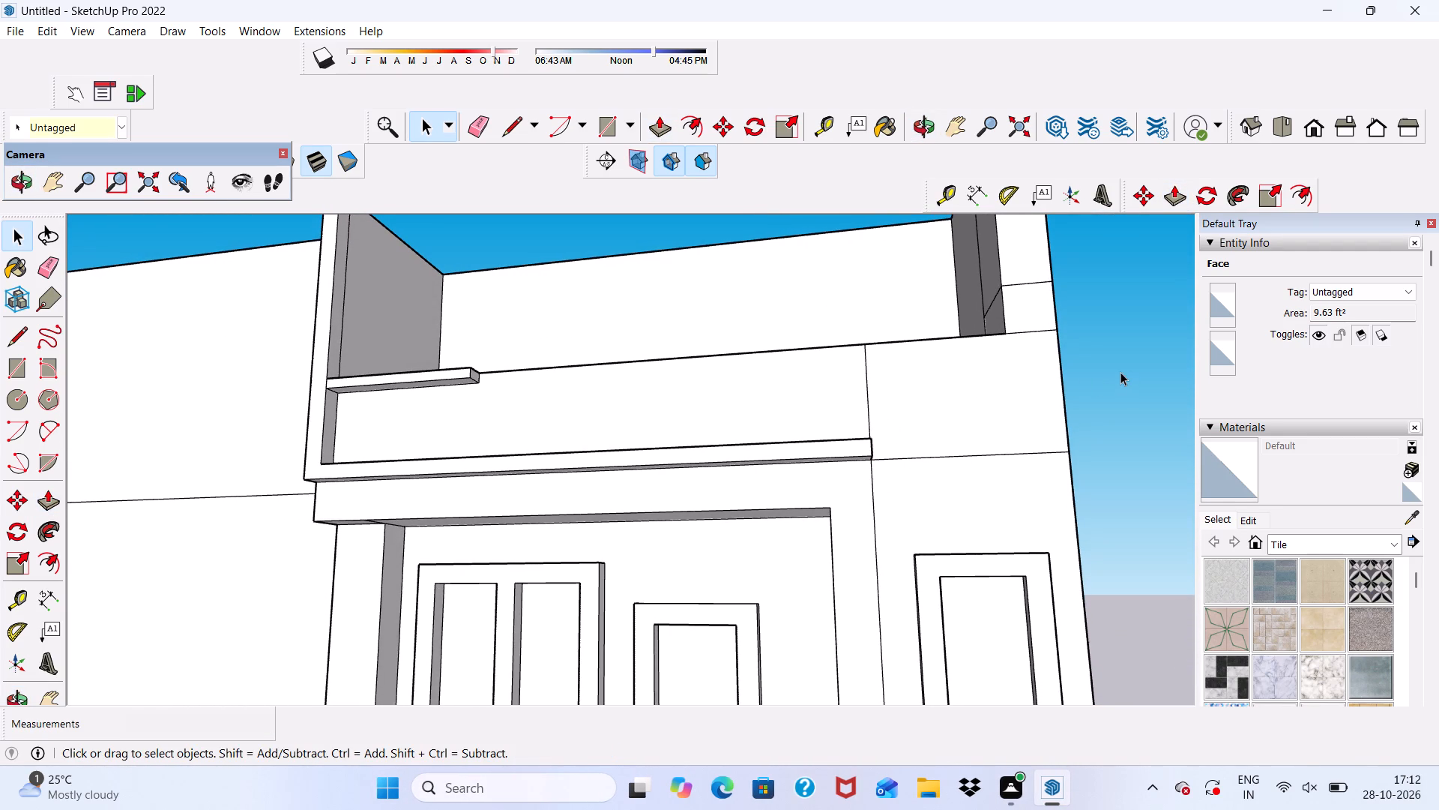
{"action": "left_click", "coordinate": [1120, 372]}
{"action": "scroll", "coordinate": [956, 374], "scroll_direction": "down", "scroll_amount": 2}
{"action": "middle_click_drag", "start_coordinate": [954, 377], "coordinate": [953, 568]}
{"action": "scroll", "coordinate": [895, 448], "scroll_direction": "up", "scroll_amount": 6}
{"action": "middle_click_drag", "start_coordinate": [919, 388], "coordinate": [925, 402]}
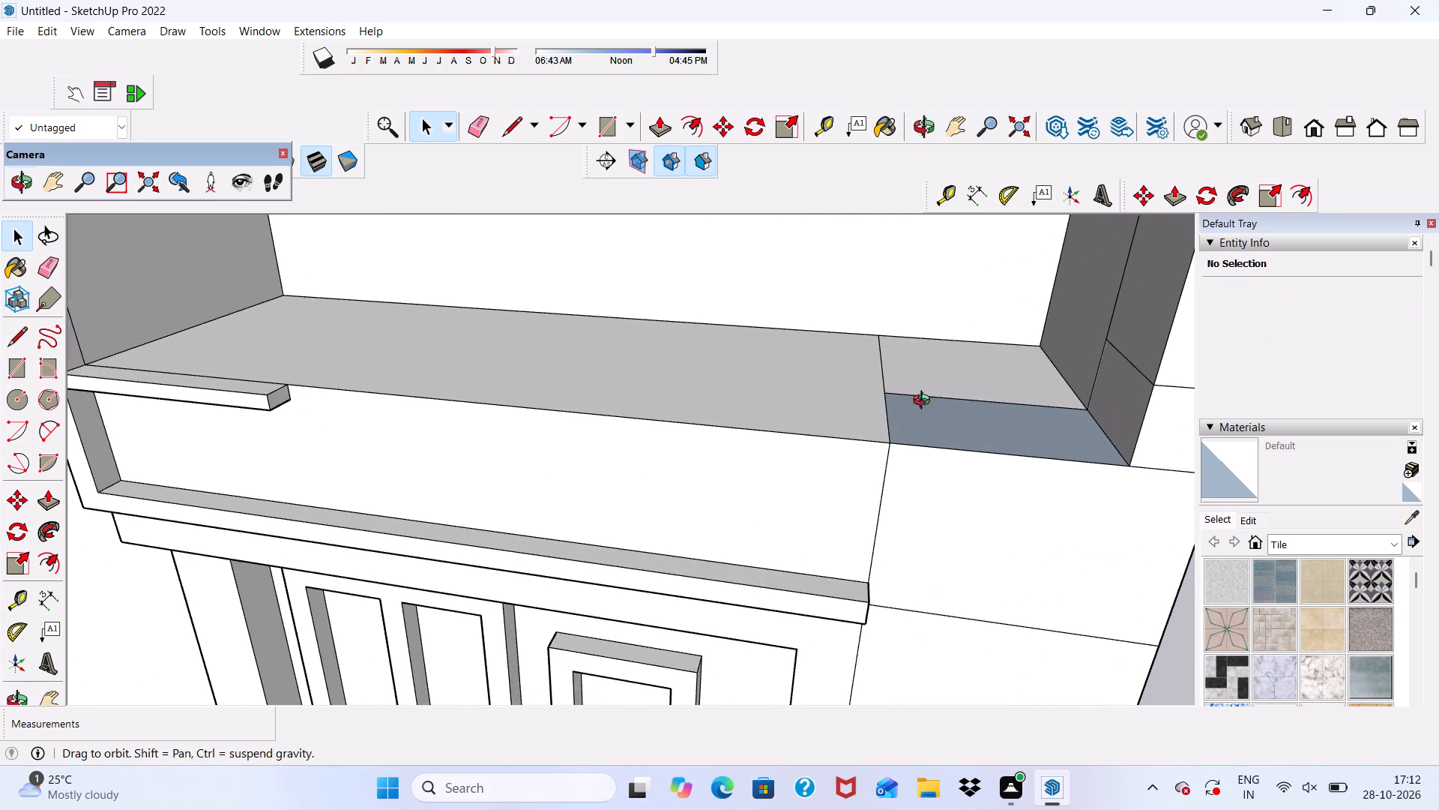
{"action": "middle_click_drag", "start_coordinate": [925, 402], "coordinate": [931, 529]}
{"action": "left_click", "coordinate": [468, 123]}
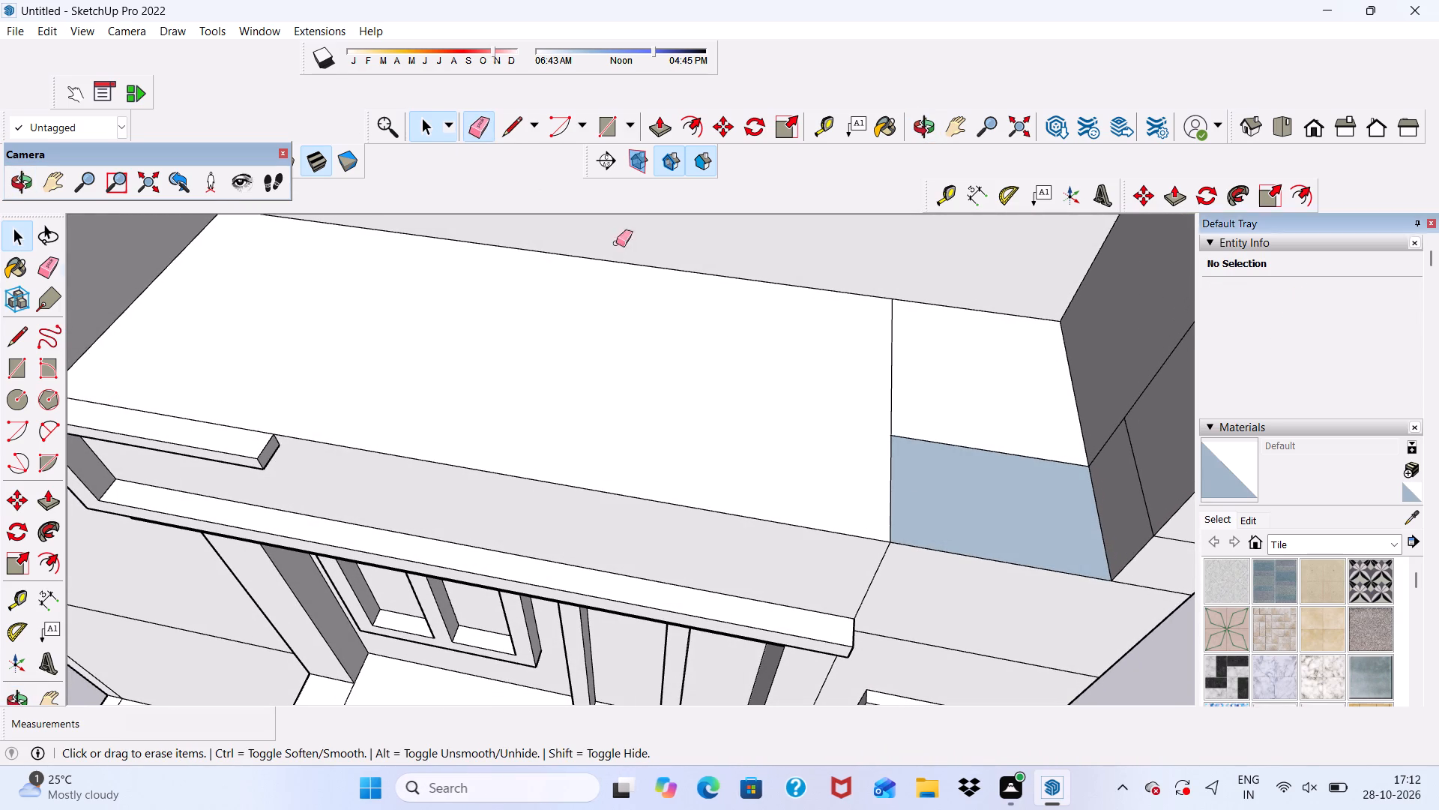
{"action": "left_click_drag", "start_coordinate": [910, 433], "coordinate": [913, 445]}
{"action": "scroll", "coordinate": [867, 385], "scroll_direction": "down", "scroll_amount": 4}
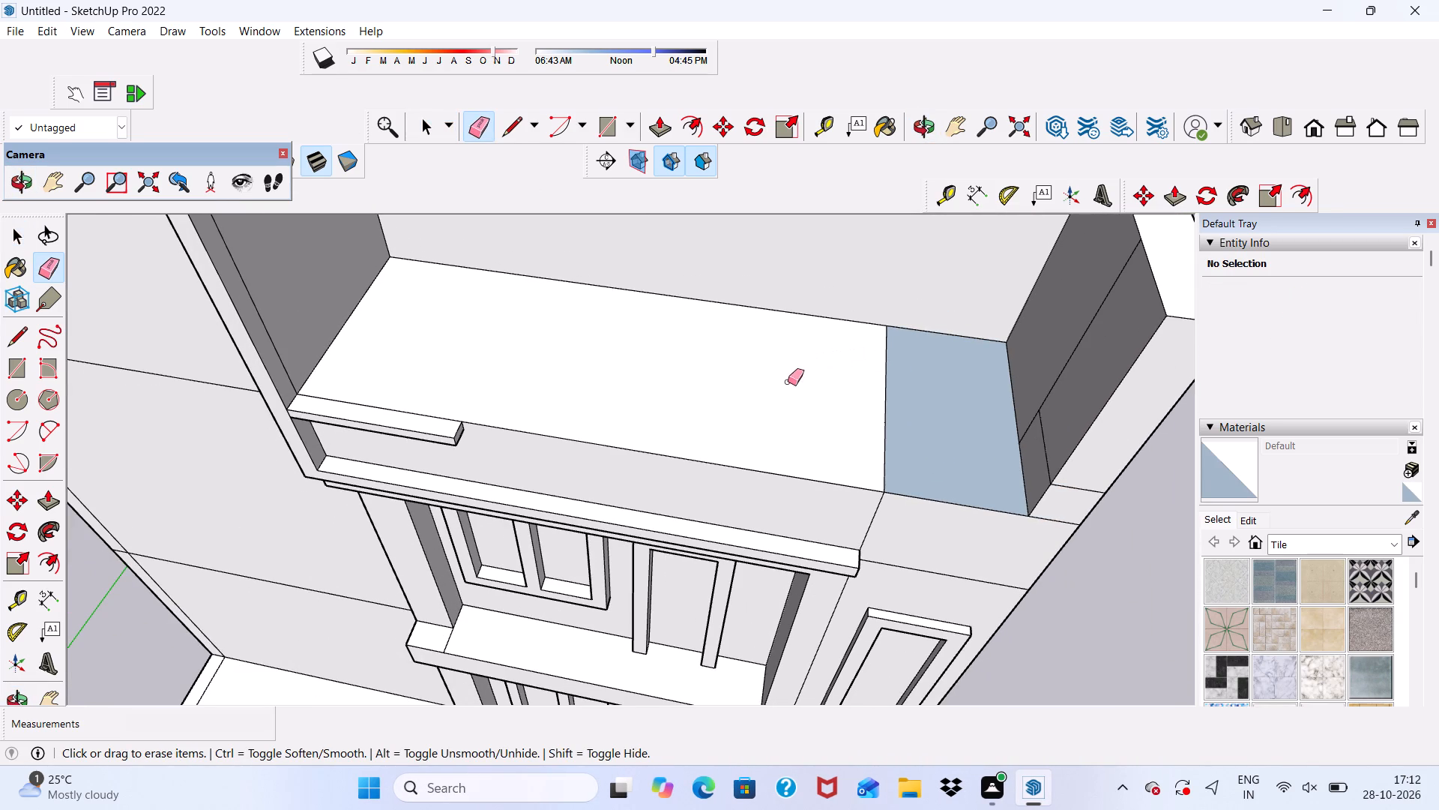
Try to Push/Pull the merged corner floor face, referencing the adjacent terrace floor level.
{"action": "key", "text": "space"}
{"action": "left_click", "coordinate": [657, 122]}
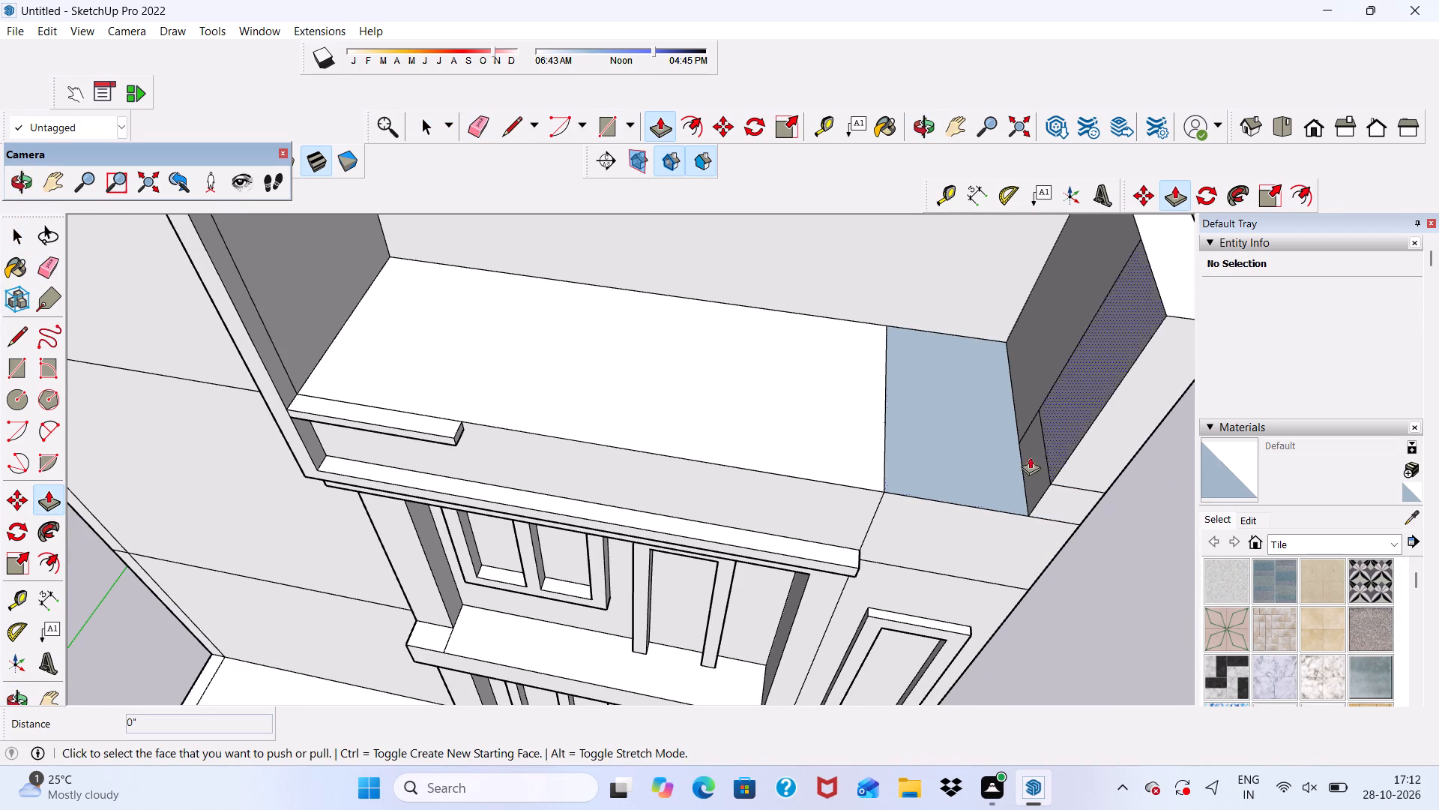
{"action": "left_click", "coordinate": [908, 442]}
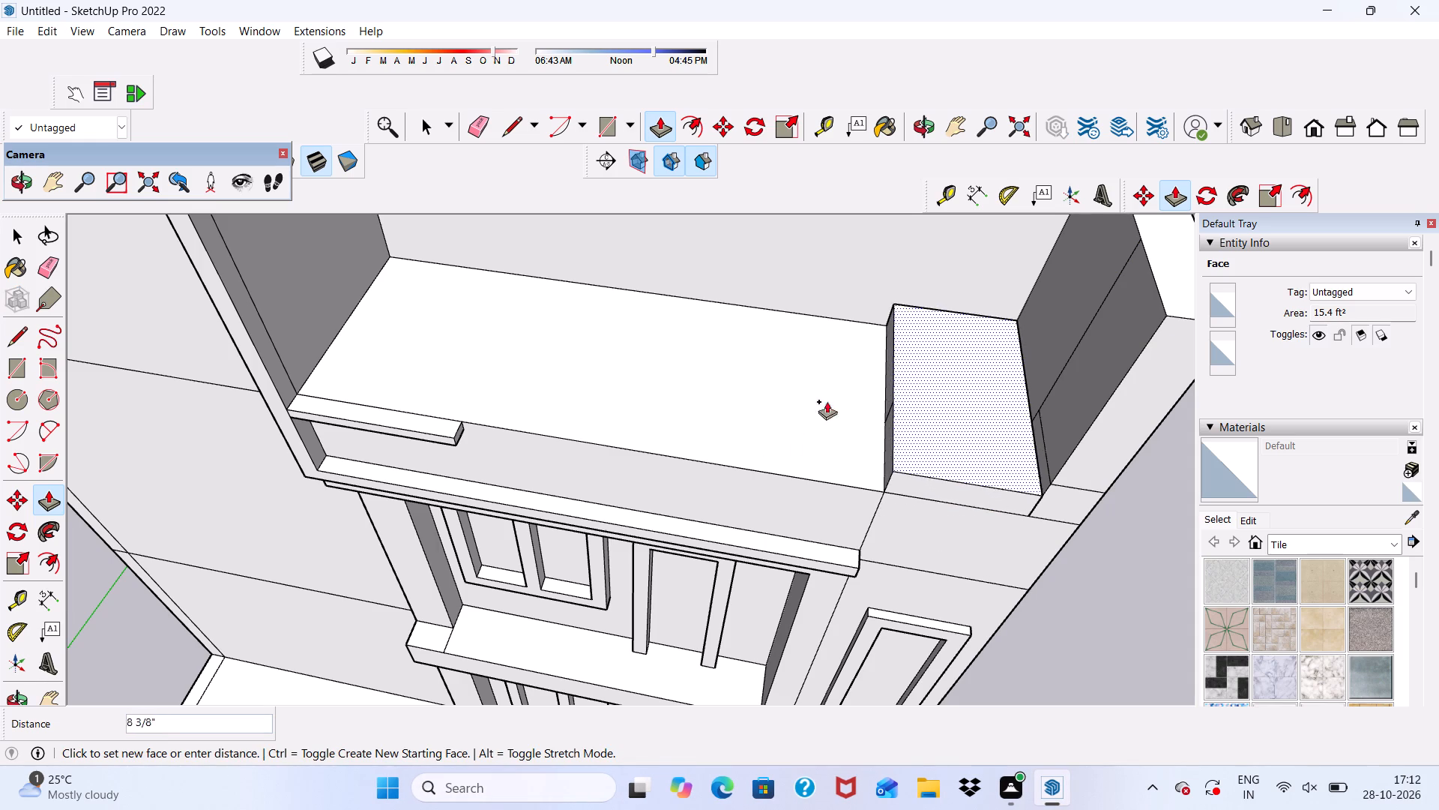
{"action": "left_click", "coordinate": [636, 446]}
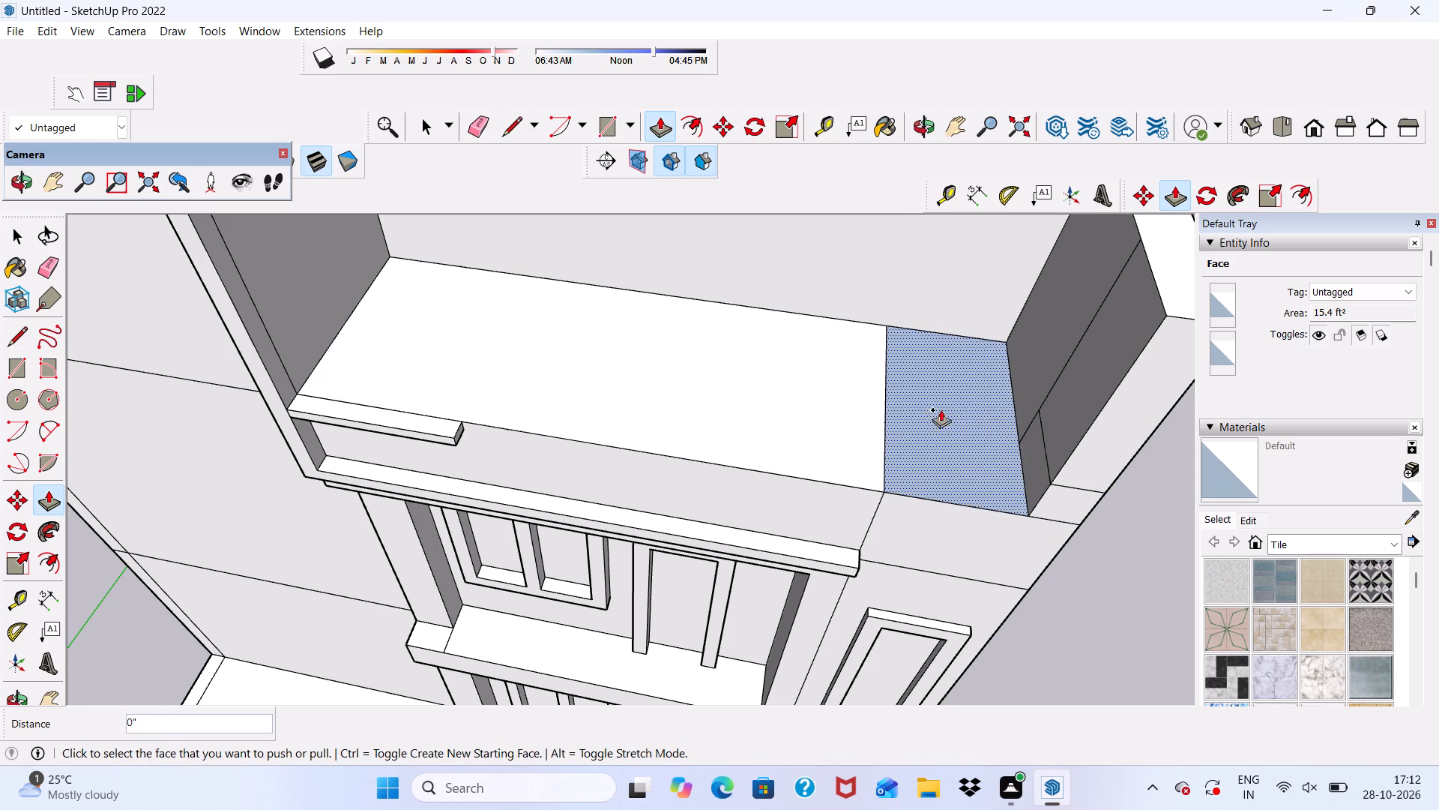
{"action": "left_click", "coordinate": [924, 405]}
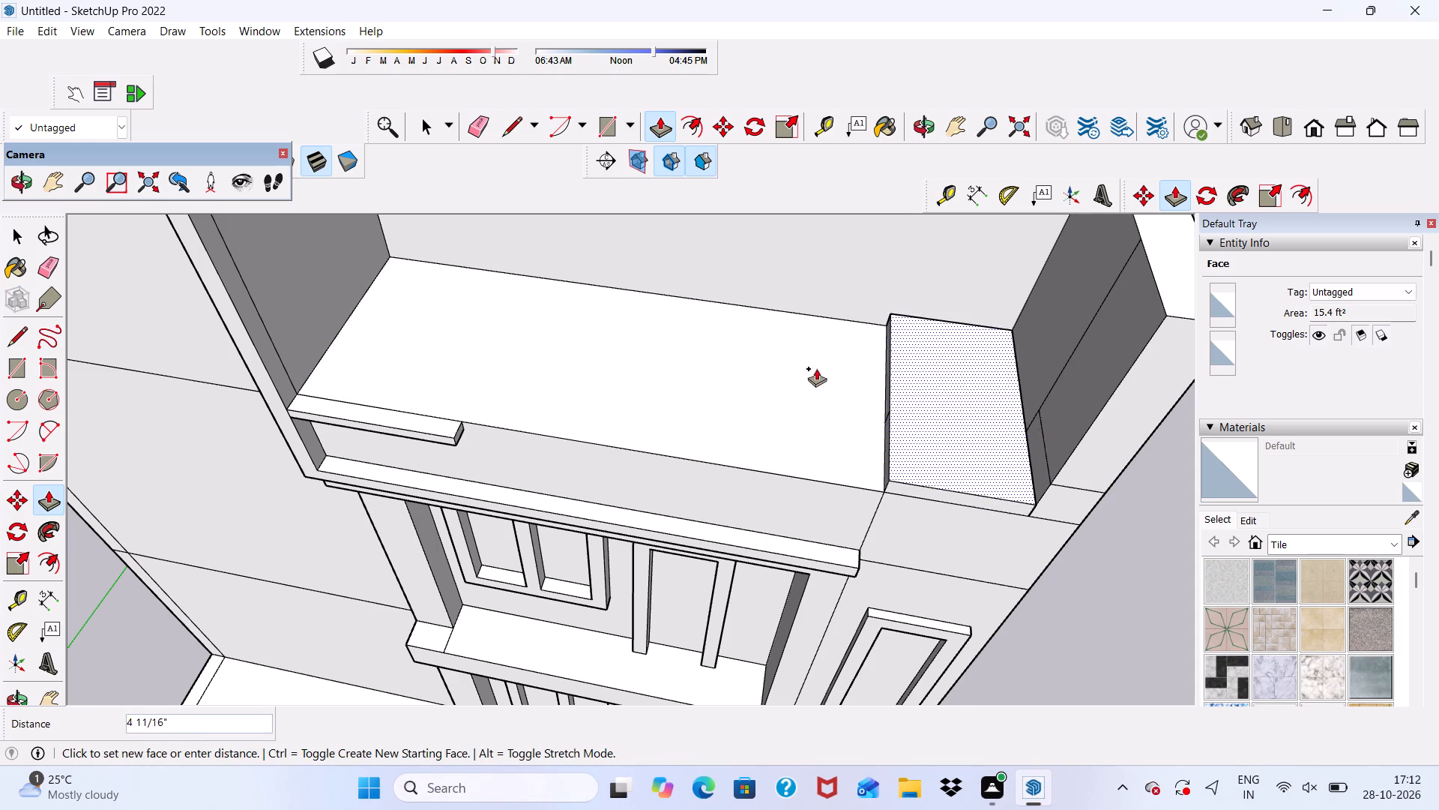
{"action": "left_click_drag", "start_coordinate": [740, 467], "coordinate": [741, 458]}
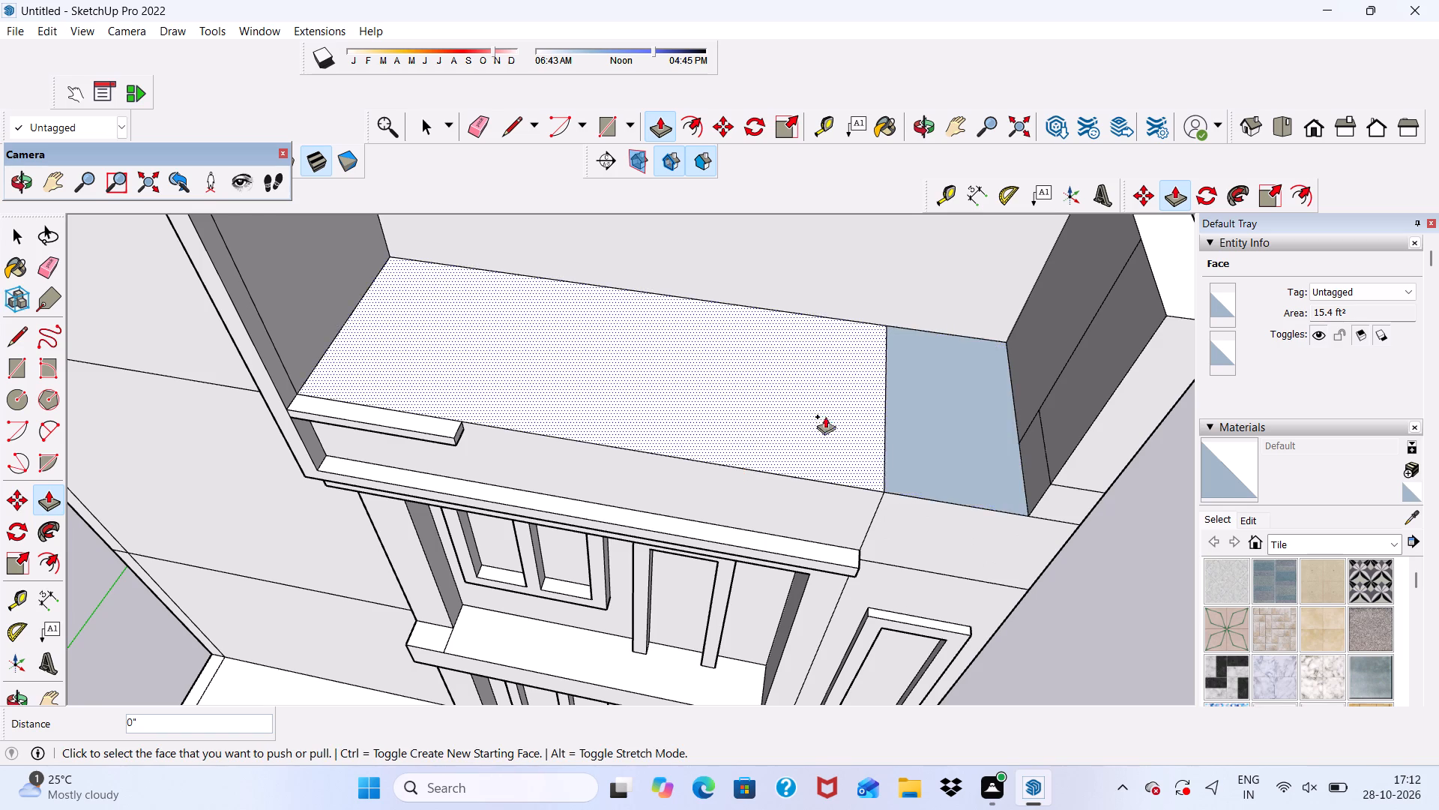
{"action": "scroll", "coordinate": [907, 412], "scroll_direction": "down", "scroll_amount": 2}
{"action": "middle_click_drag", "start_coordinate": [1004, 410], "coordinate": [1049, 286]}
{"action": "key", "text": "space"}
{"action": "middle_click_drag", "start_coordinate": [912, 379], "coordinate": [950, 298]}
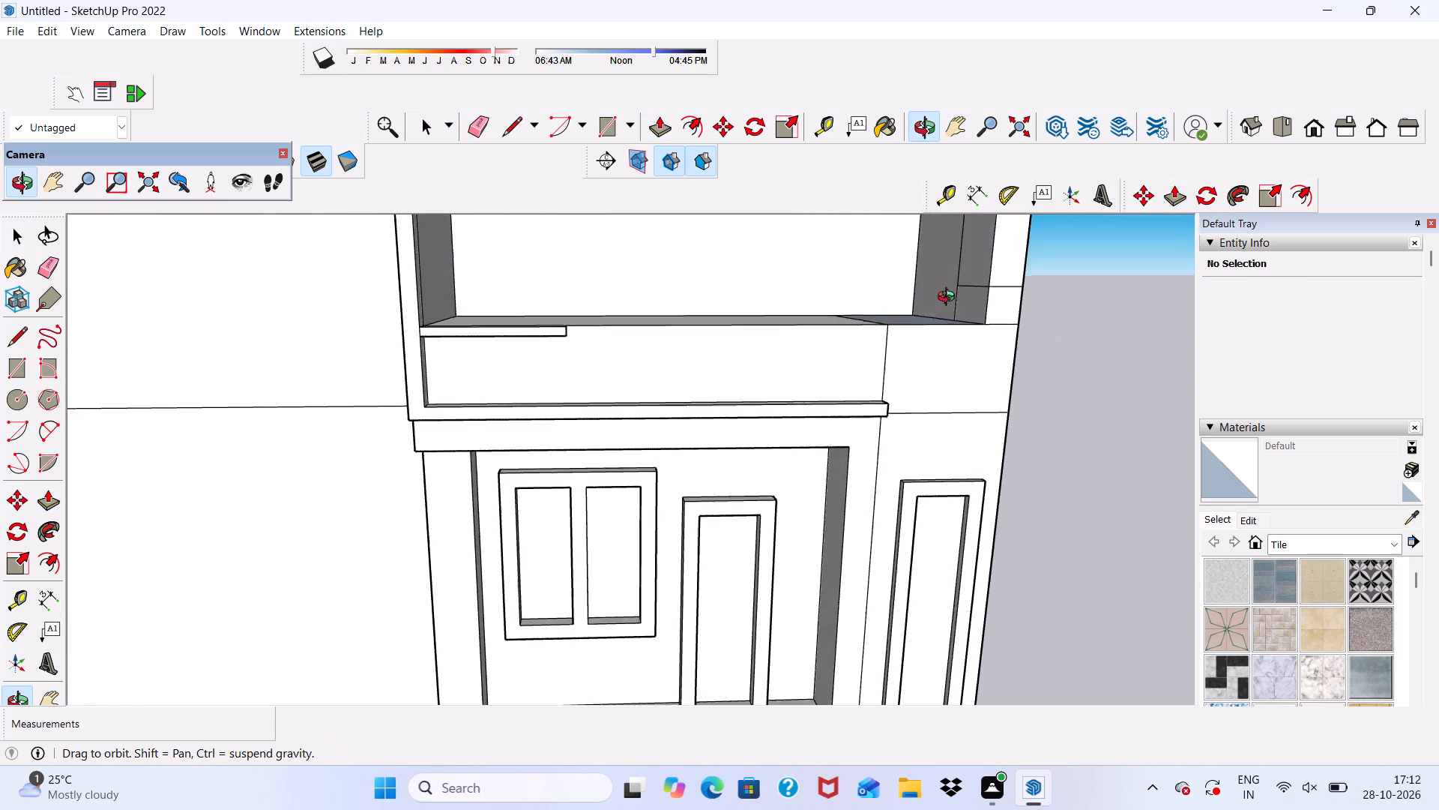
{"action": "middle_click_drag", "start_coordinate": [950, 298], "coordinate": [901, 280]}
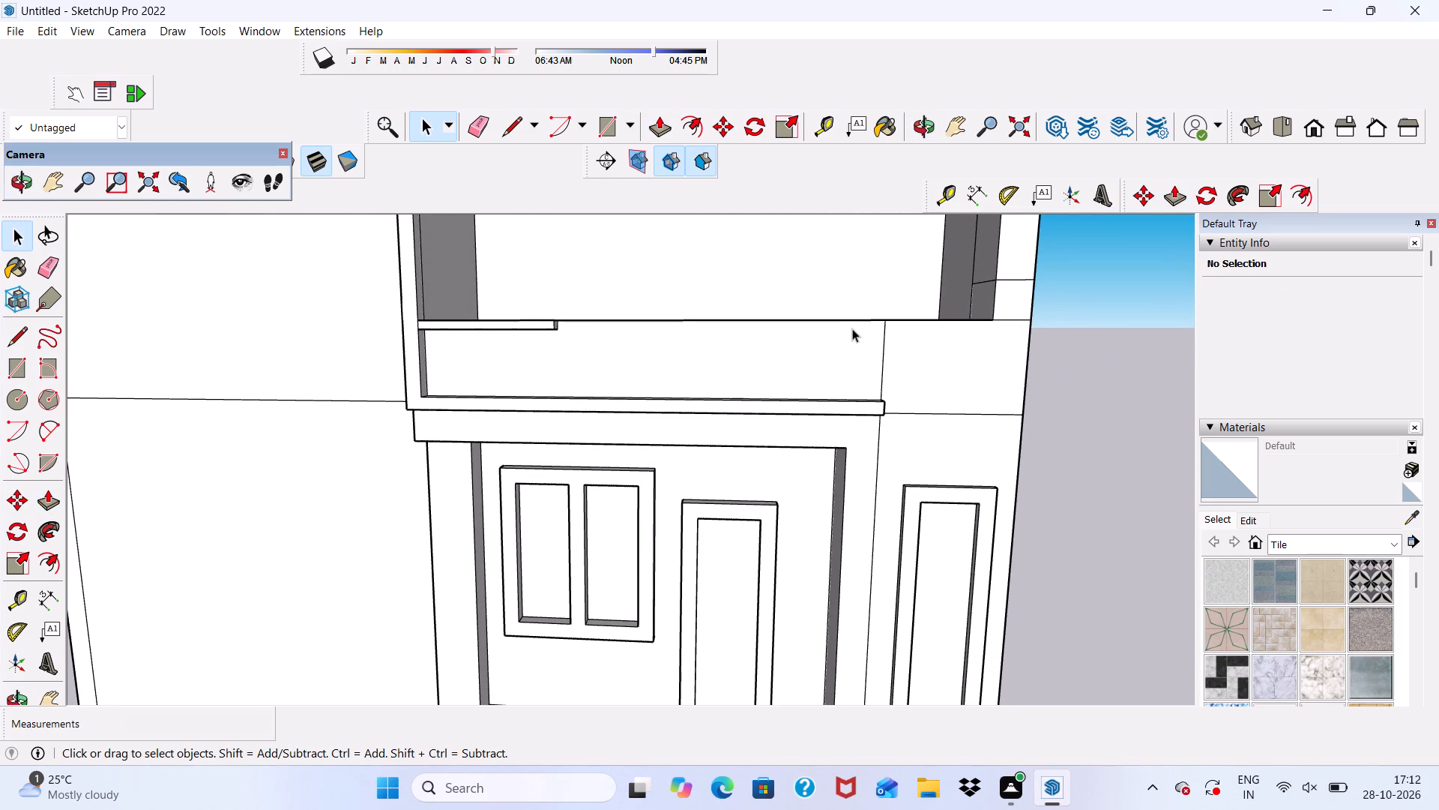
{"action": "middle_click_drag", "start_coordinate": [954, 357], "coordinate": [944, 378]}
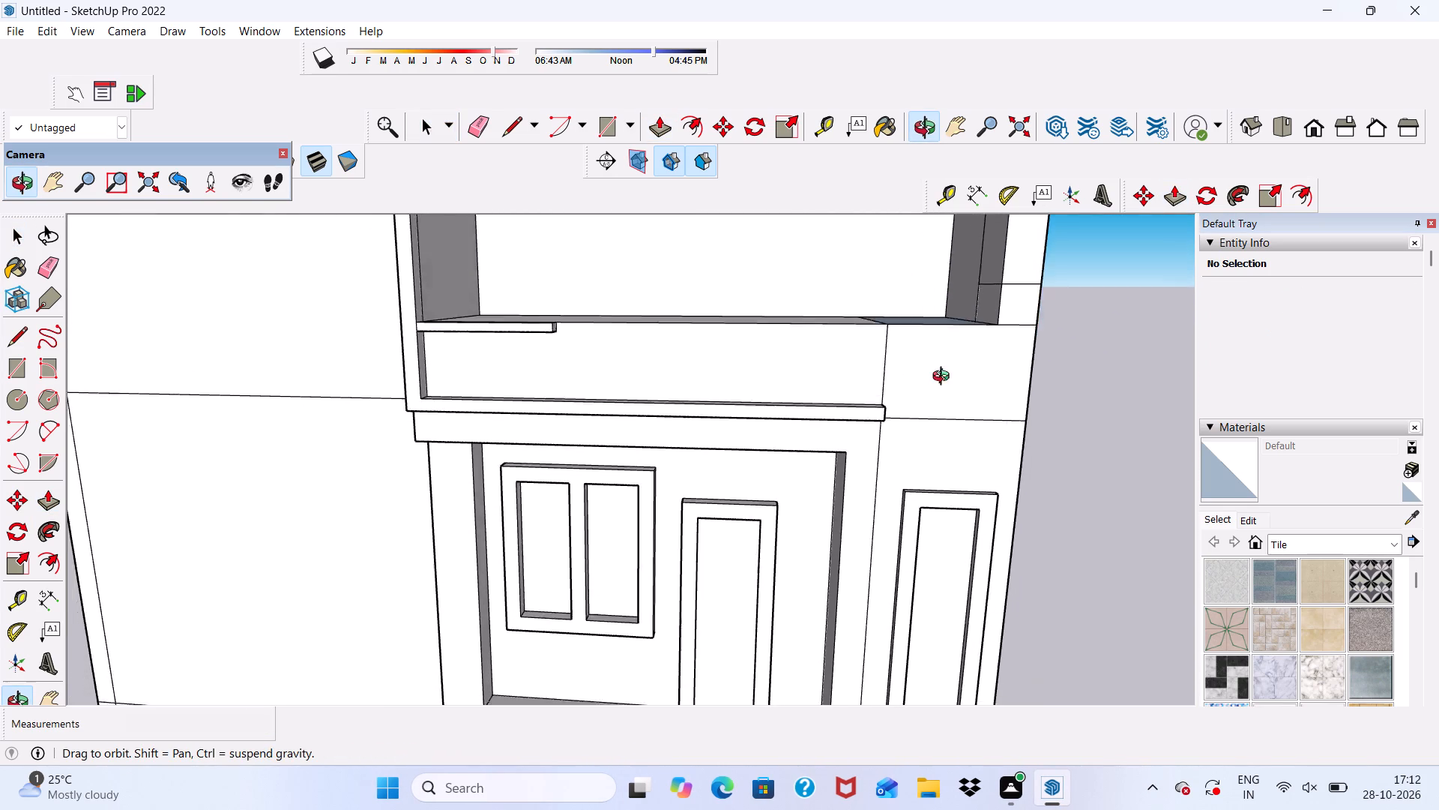
Erase the two short horizontal edges on the front wall face beside the corner floor patch.
{"action": "middle_click_drag", "start_coordinate": [944, 378], "coordinate": [847, 432]}
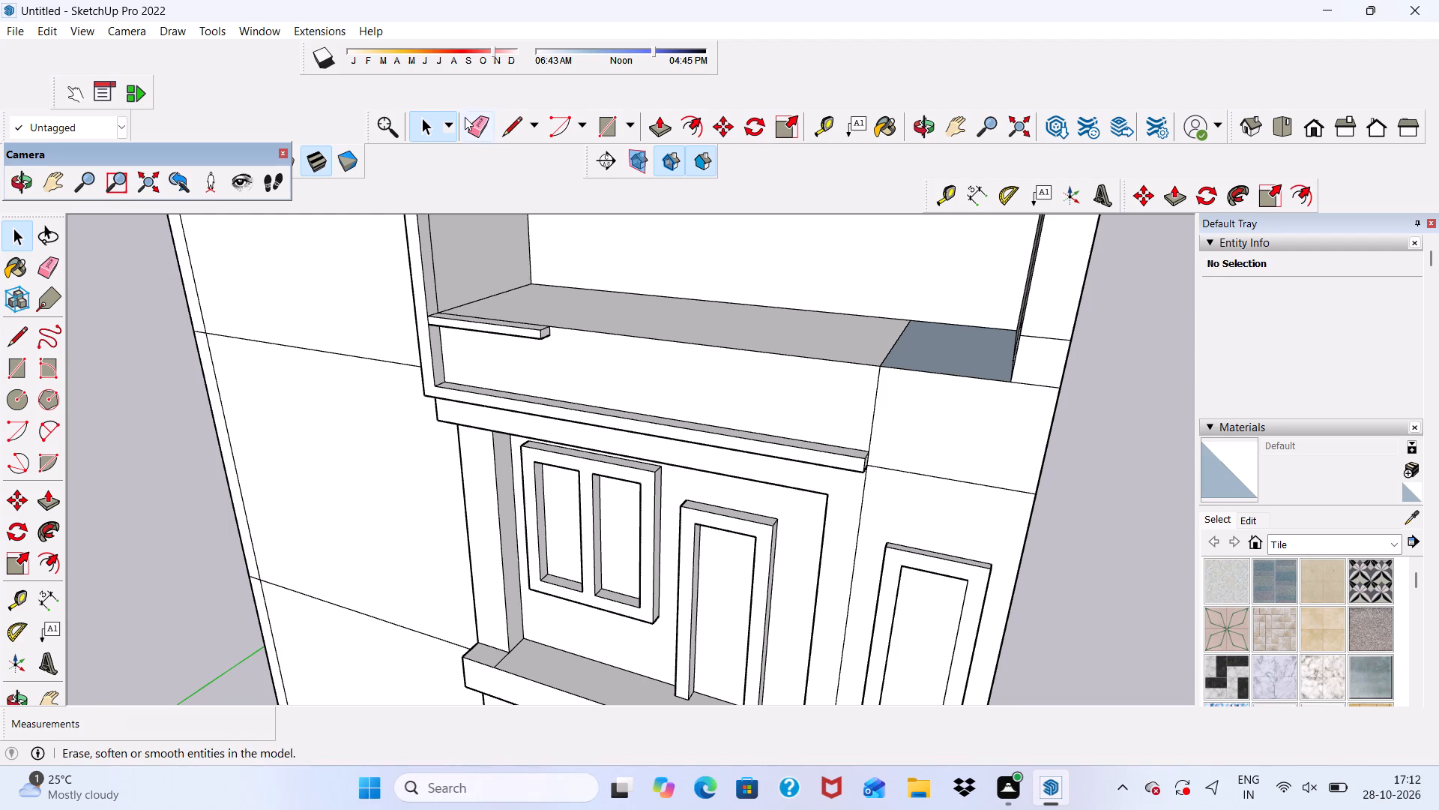
{"action": "left_click_drag", "start_coordinate": [466, 120], "coordinate": [479, 124]}
{"action": "scroll", "coordinate": [919, 351], "scroll_direction": "up", "scroll_amount": 2}
{"action": "left_click_drag", "start_coordinate": [1079, 325], "coordinate": [1064, 376]}
{"action": "left_click_drag", "start_coordinate": [1062, 379], "coordinate": [1060, 400]}
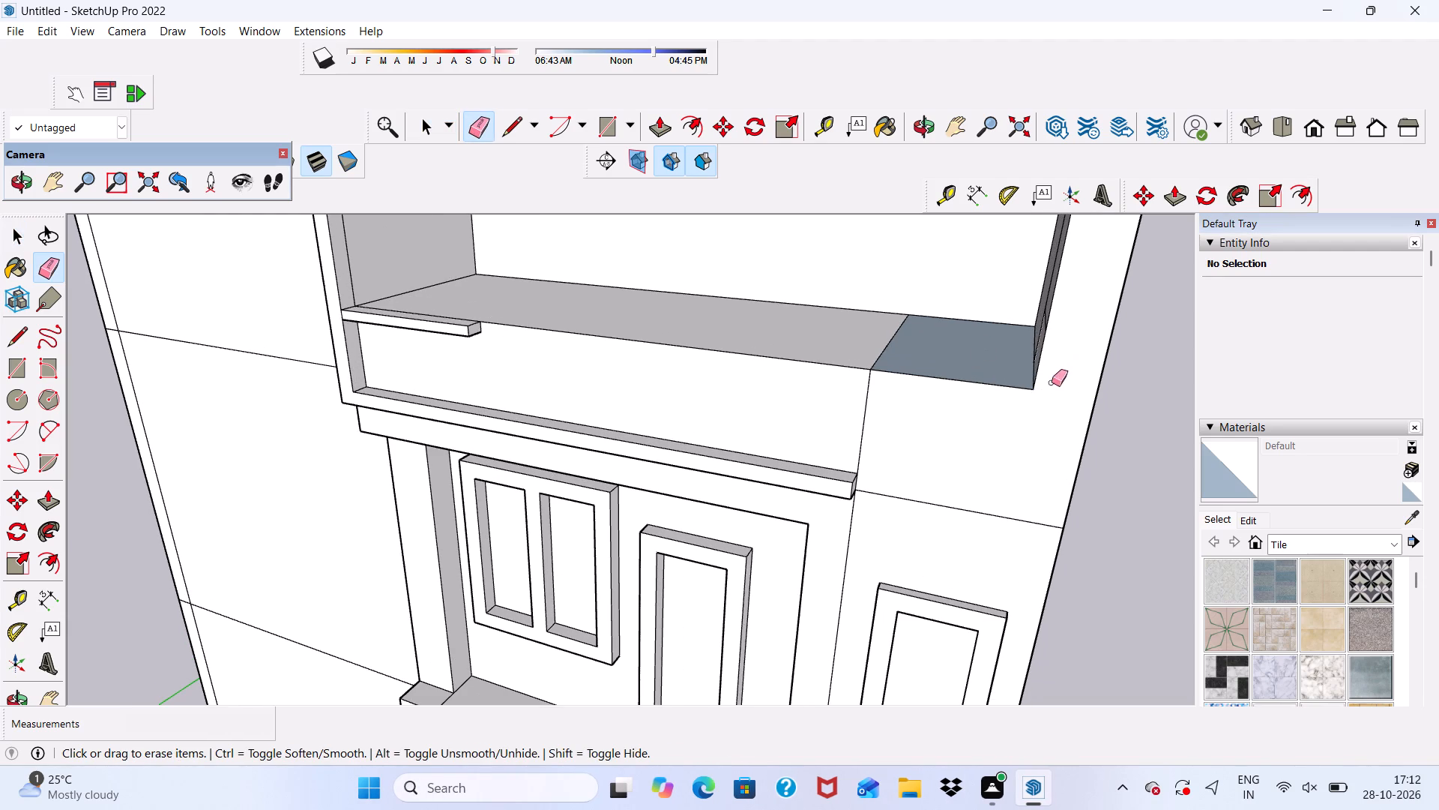
{"action": "scroll", "coordinate": [1007, 347], "scroll_direction": "down", "scroll_amount": 4}
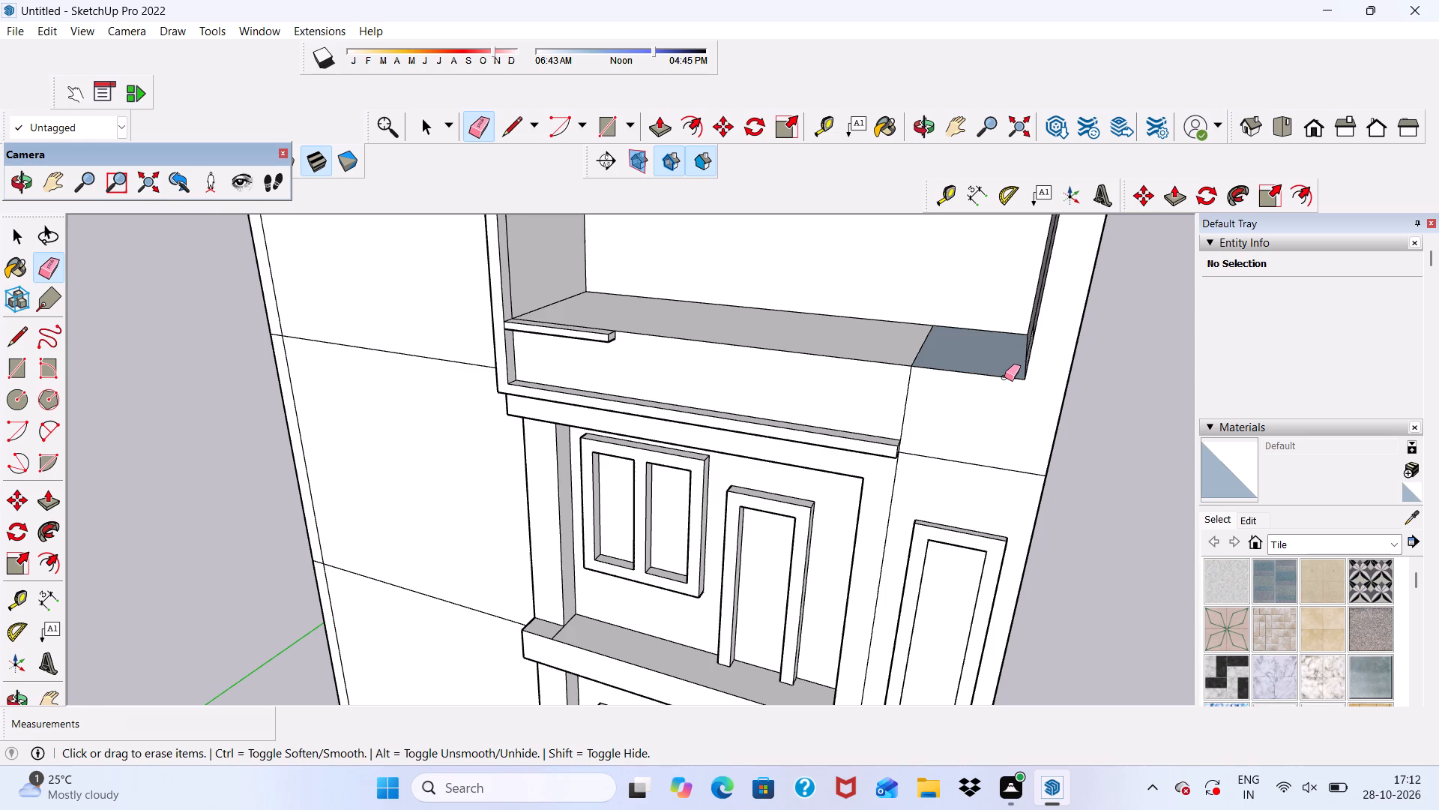
{"action": "scroll", "coordinate": [996, 373], "scroll_direction": "up", "scroll_amount": 1}
{"action": "scroll", "coordinate": [929, 388], "scroll_direction": "down", "scroll_amount": 3}
Erase the leftover short, vertical and long horizontal dividing edges on the outer side wall beside the terrace corner.
{"action": "middle_click_drag", "start_coordinate": [947, 410], "coordinate": [947, 412]}
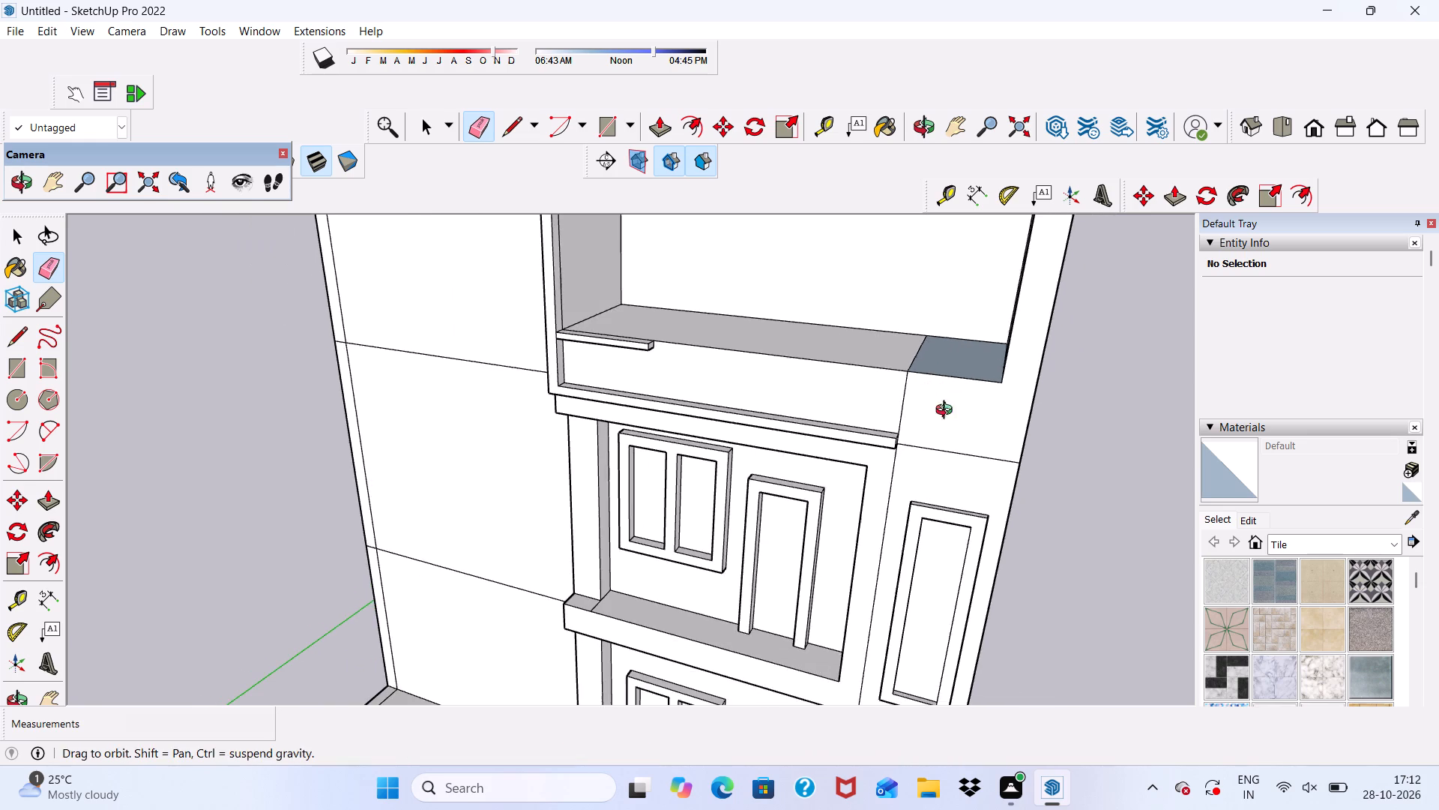
{"action": "middle_click_drag", "start_coordinate": [947, 412], "coordinate": [802, 379]}
{"action": "left_click_drag", "start_coordinate": [967, 353], "coordinate": [981, 403]}
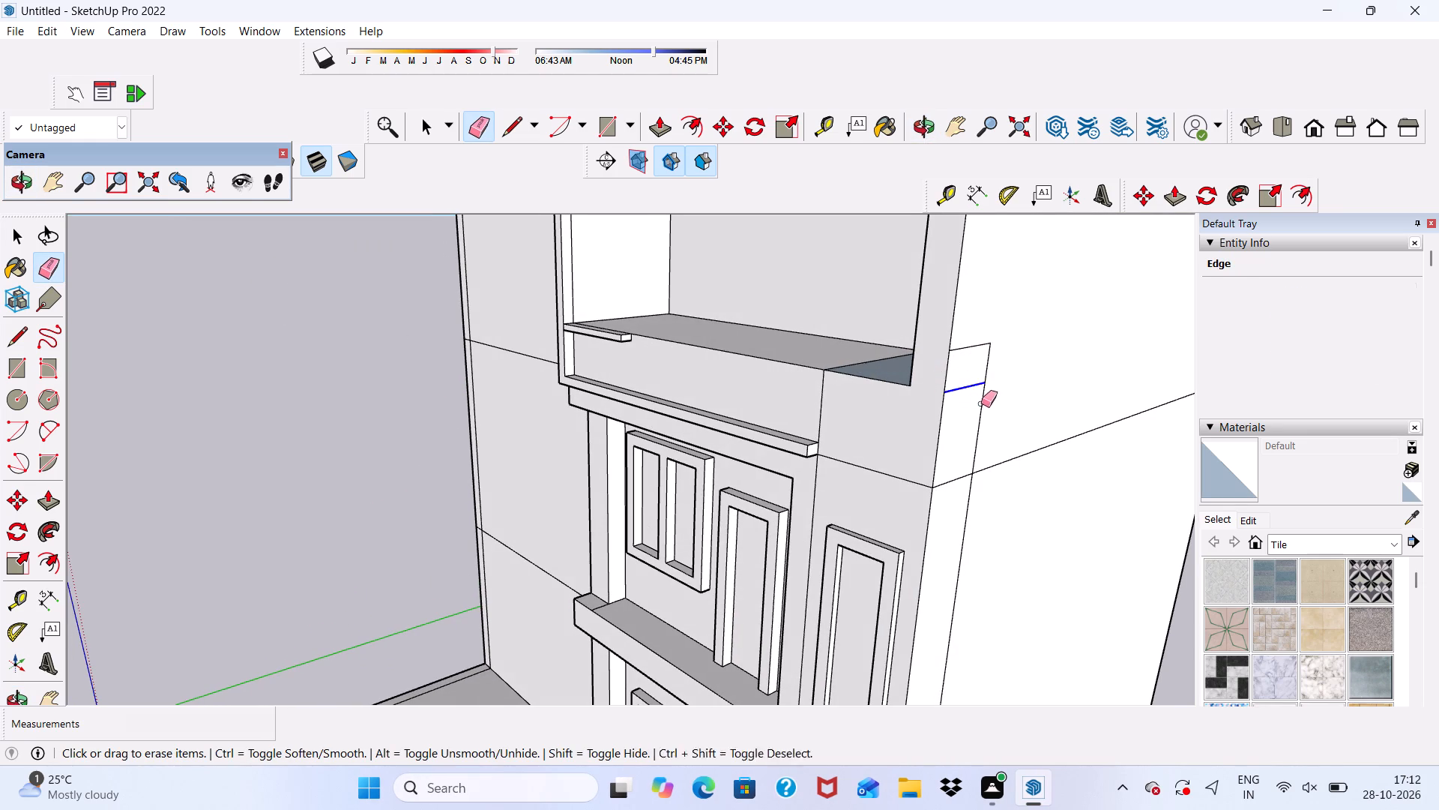
{"action": "left_click_drag", "start_coordinate": [981, 403], "coordinate": [980, 406]}
{"action": "left_click_drag", "start_coordinate": [981, 400], "coordinate": [977, 370]}
{"action": "left_click_drag", "start_coordinate": [971, 343], "coordinate": [991, 418]}
{"action": "left_click_drag", "start_coordinate": [987, 424], "coordinate": [961, 496]}
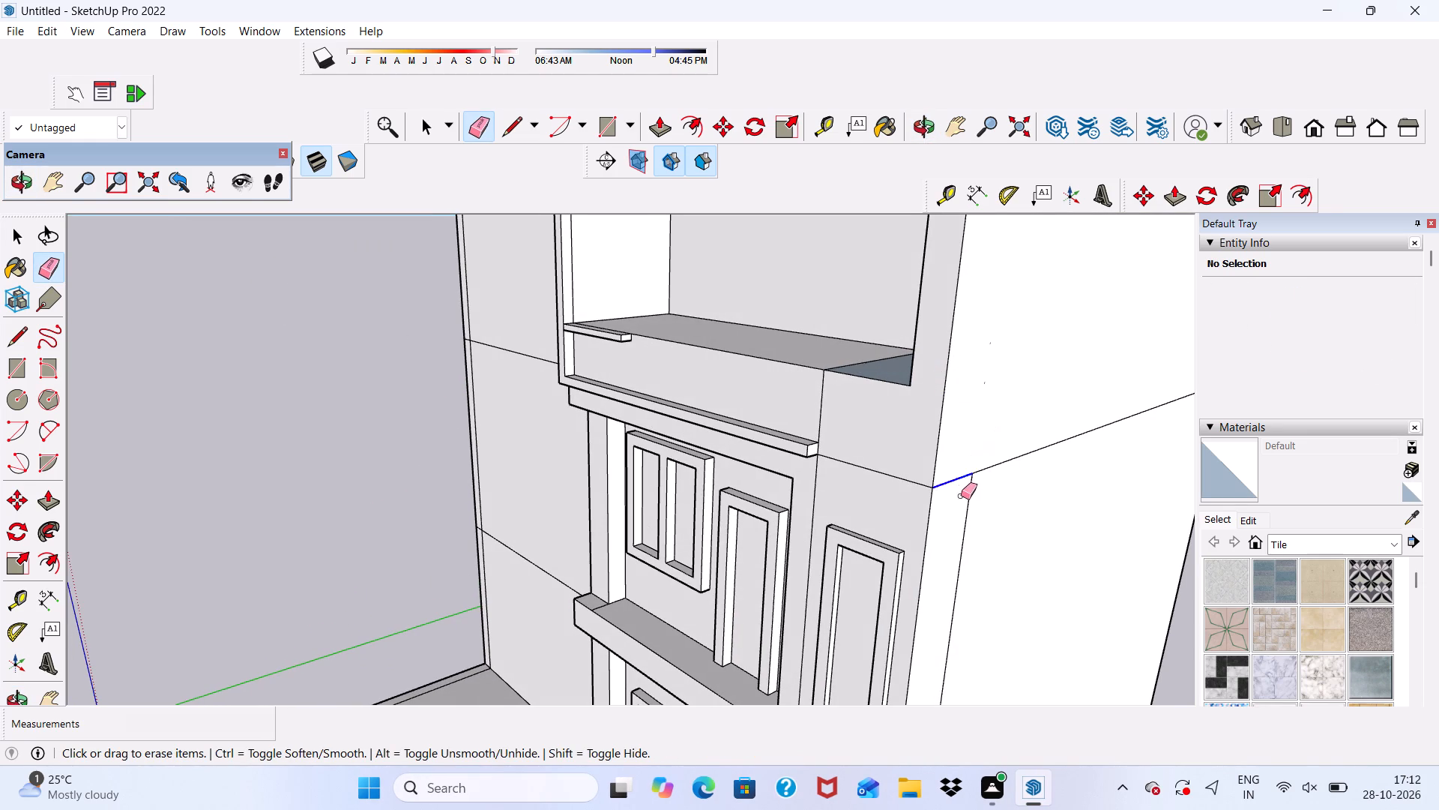
{"action": "left_click_drag", "start_coordinate": [961, 496], "coordinate": [966, 524]}
{"action": "left_click_drag", "start_coordinate": [985, 453], "coordinate": [993, 477]}
{"action": "scroll", "coordinate": [913, 422], "scroll_direction": "down", "scroll_amount": 5}
{"action": "middle_click_drag", "start_coordinate": [905, 450], "coordinate": [996, 411]}
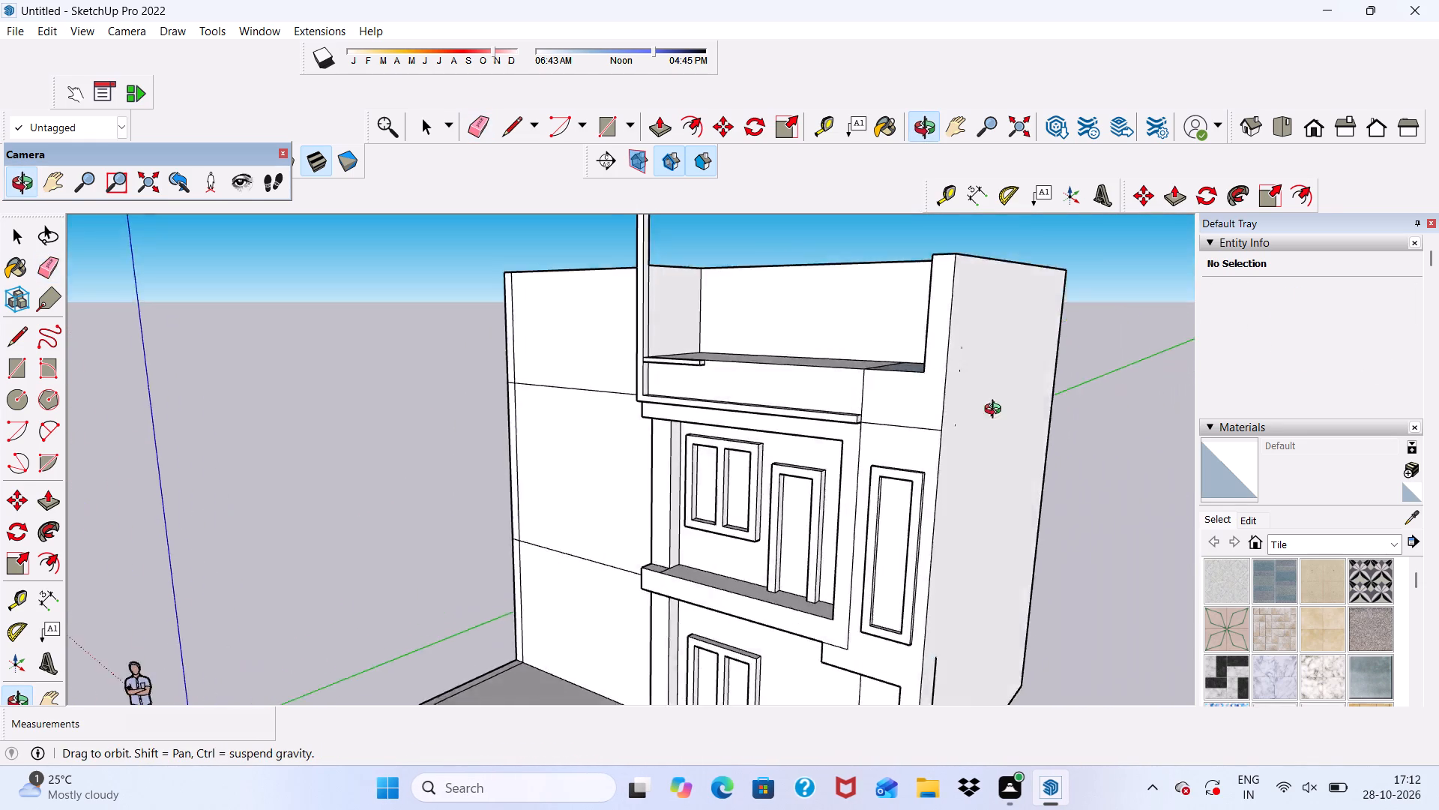
{"action": "middle_click_drag", "start_coordinate": [996, 411], "coordinate": [1083, 391]}
{"action": "key", "text": "space"}
Draw a rectangular strip about 2' 10 5/8" by 3 5/8" along the front edge of the corner floor patch.
{"action": "middle_click_drag", "start_coordinate": [863, 363], "coordinate": [924, 412]}
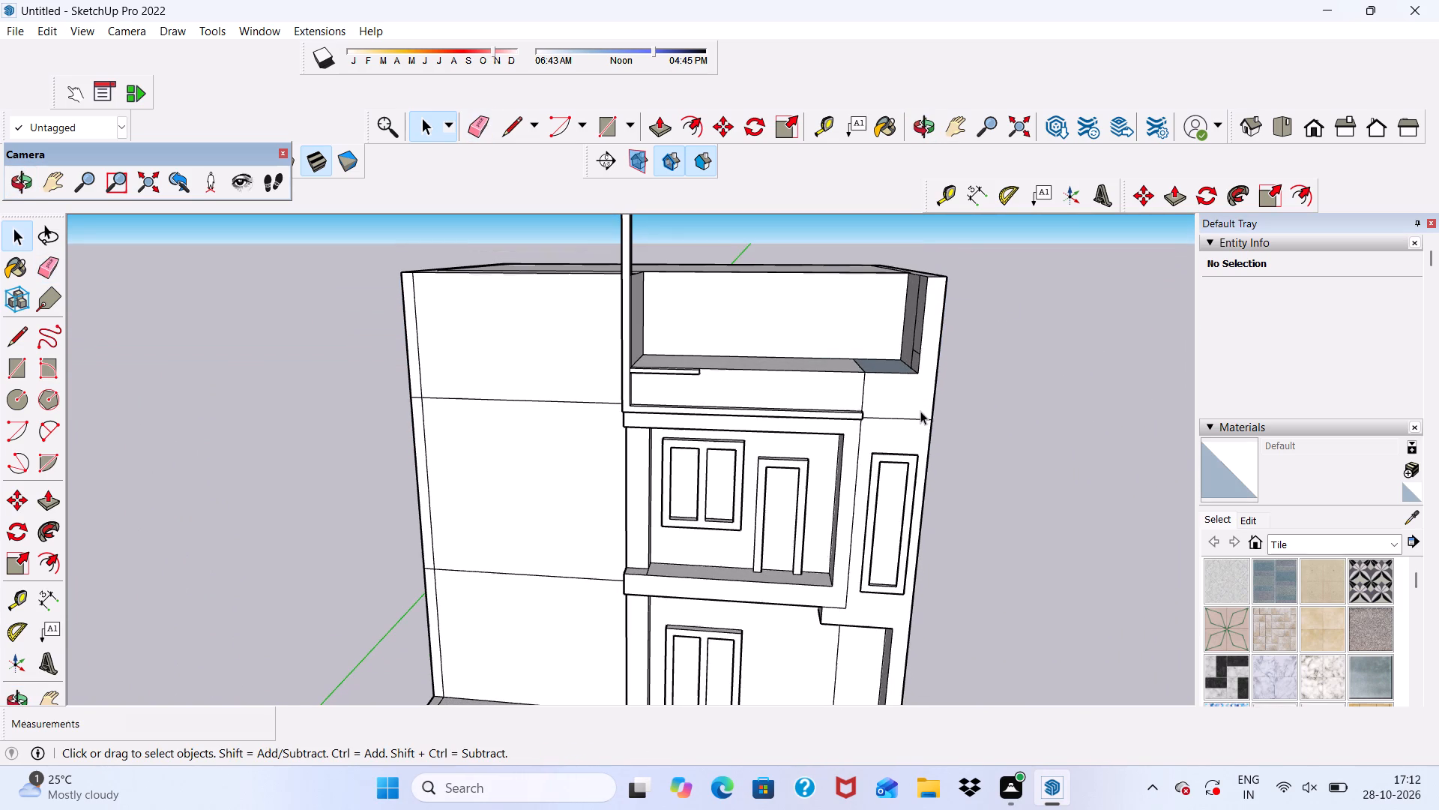
{"action": "scroll", "coordinate": [859, 322], "scroll_direction": "up", "scroll_amount": 4}
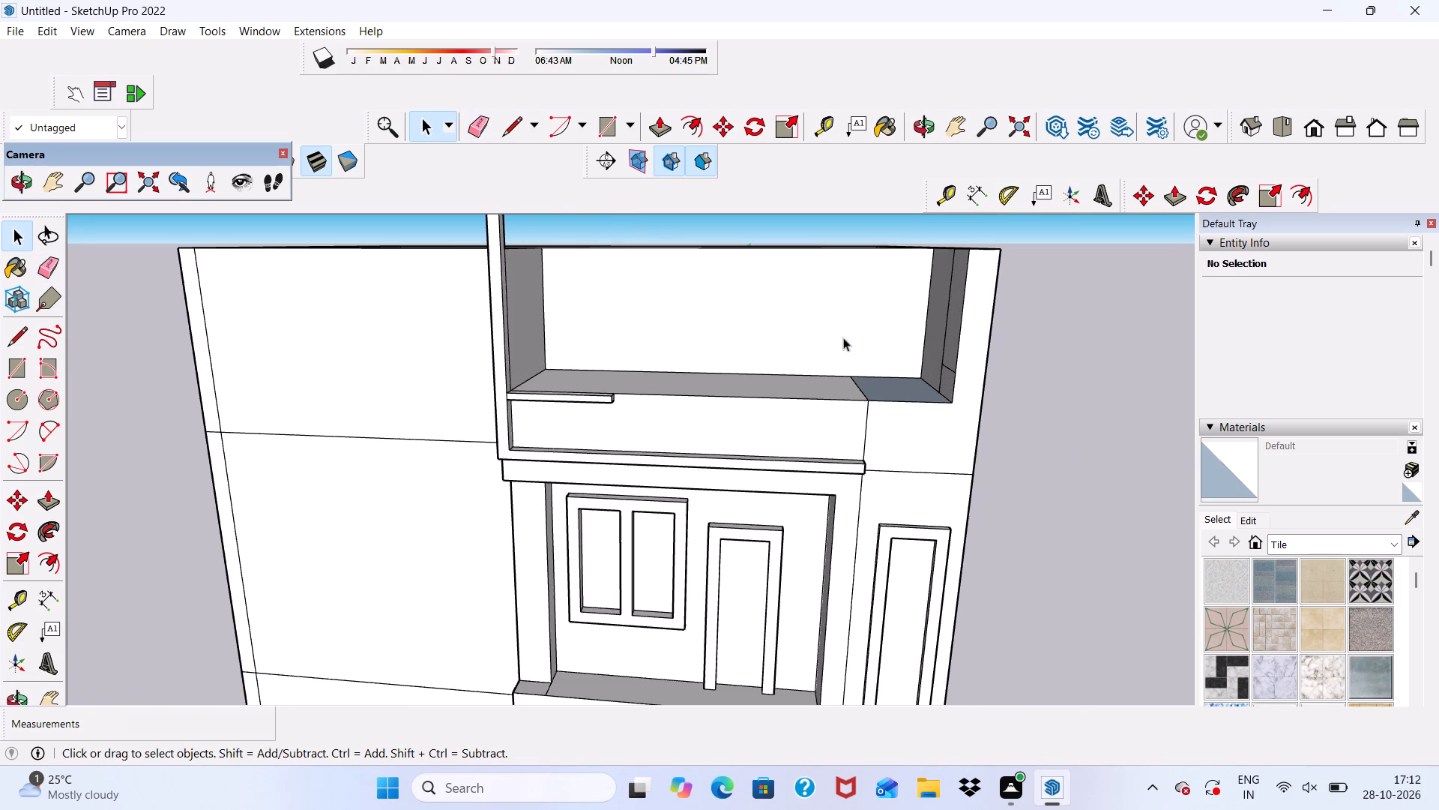
{"action": "middle_click_drag", "start_coordinate": [899, 388], "coordinate": [893, 469]}
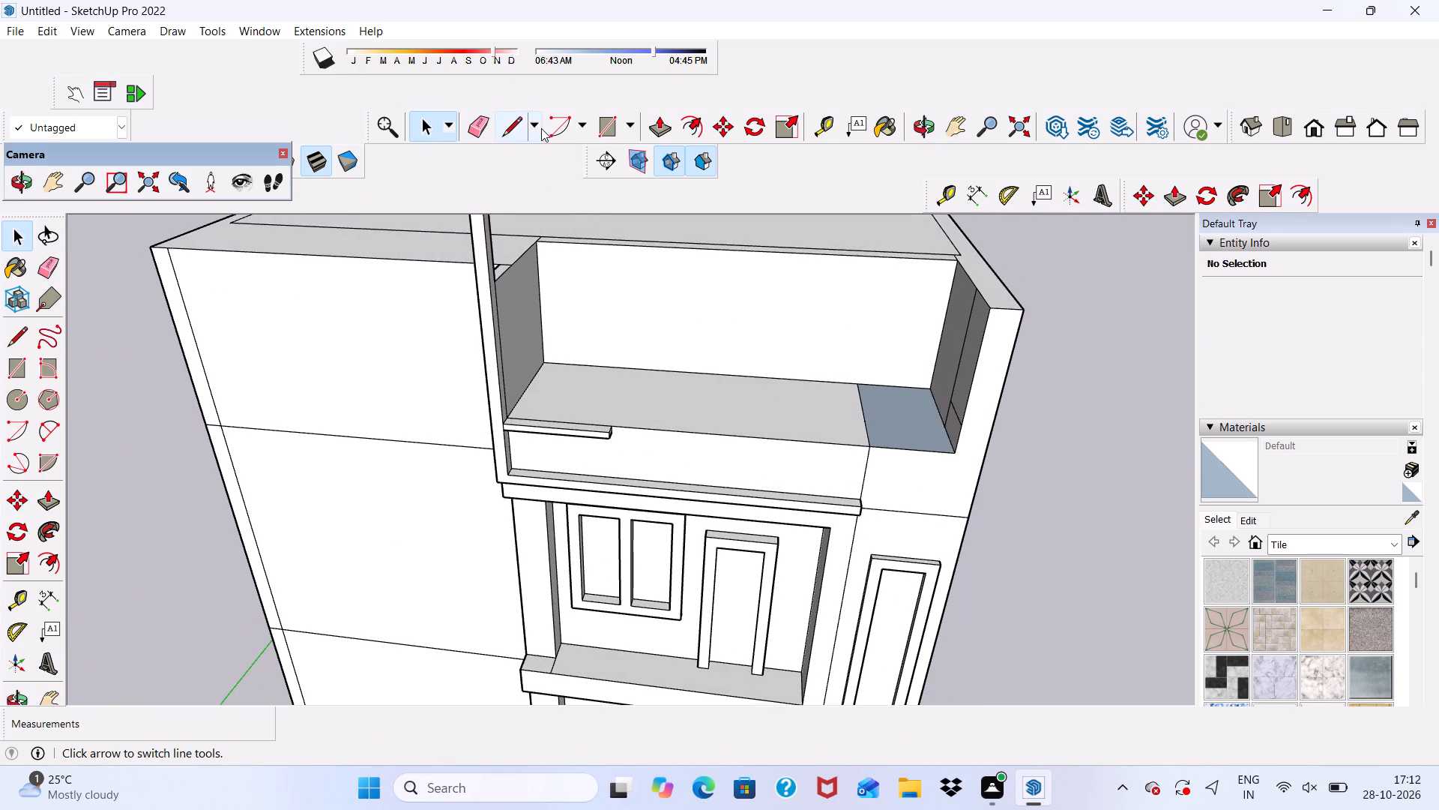
{"action": "left_click", "coordinate": [601, 118]}
{"action": "scroll", "coordinate": [962, 461], "scroll_direction": "up", "scroll_amount": 4}
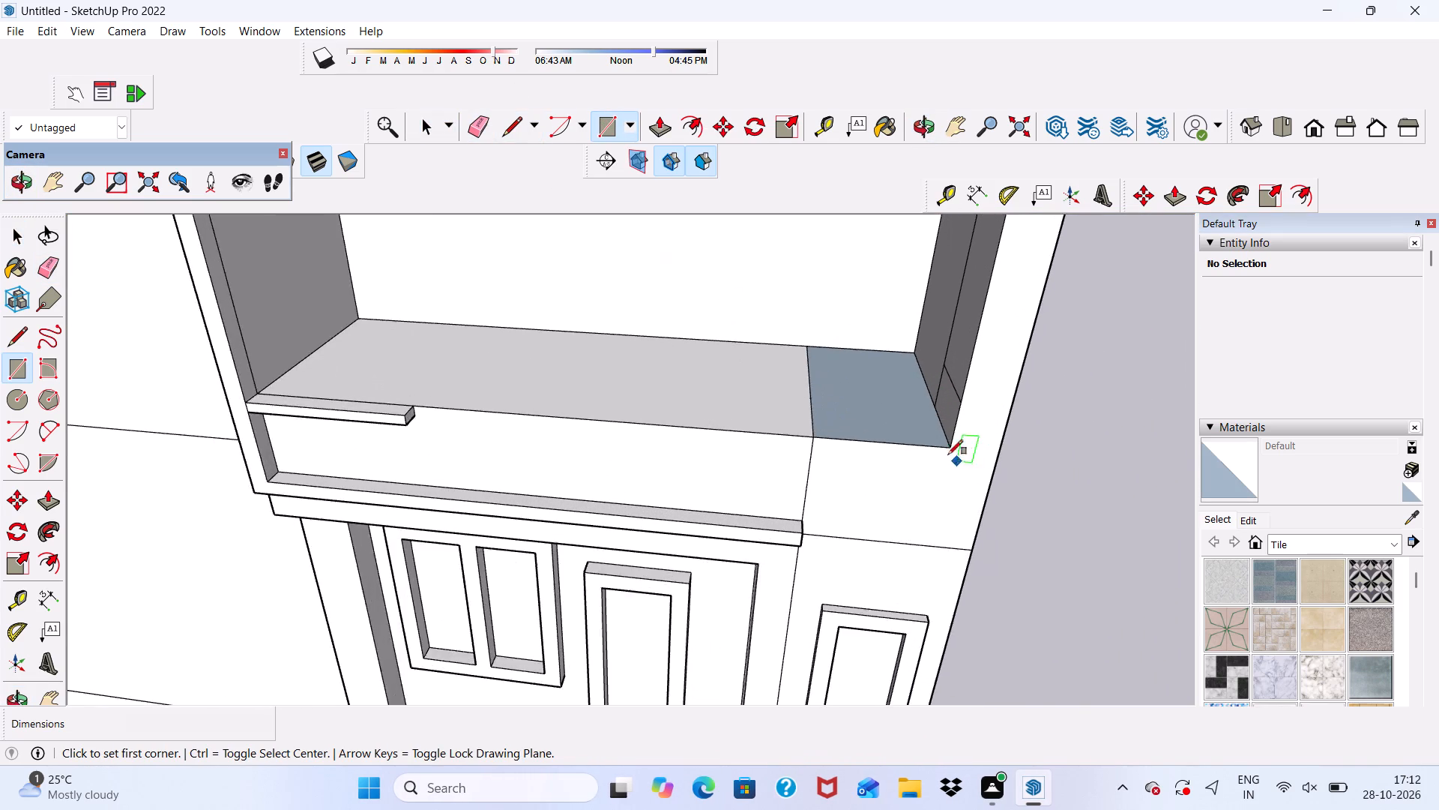
{"action": "scroll", "coordinate": [948, 454], "scroll_direction": "up", "scroll_amount": 12}
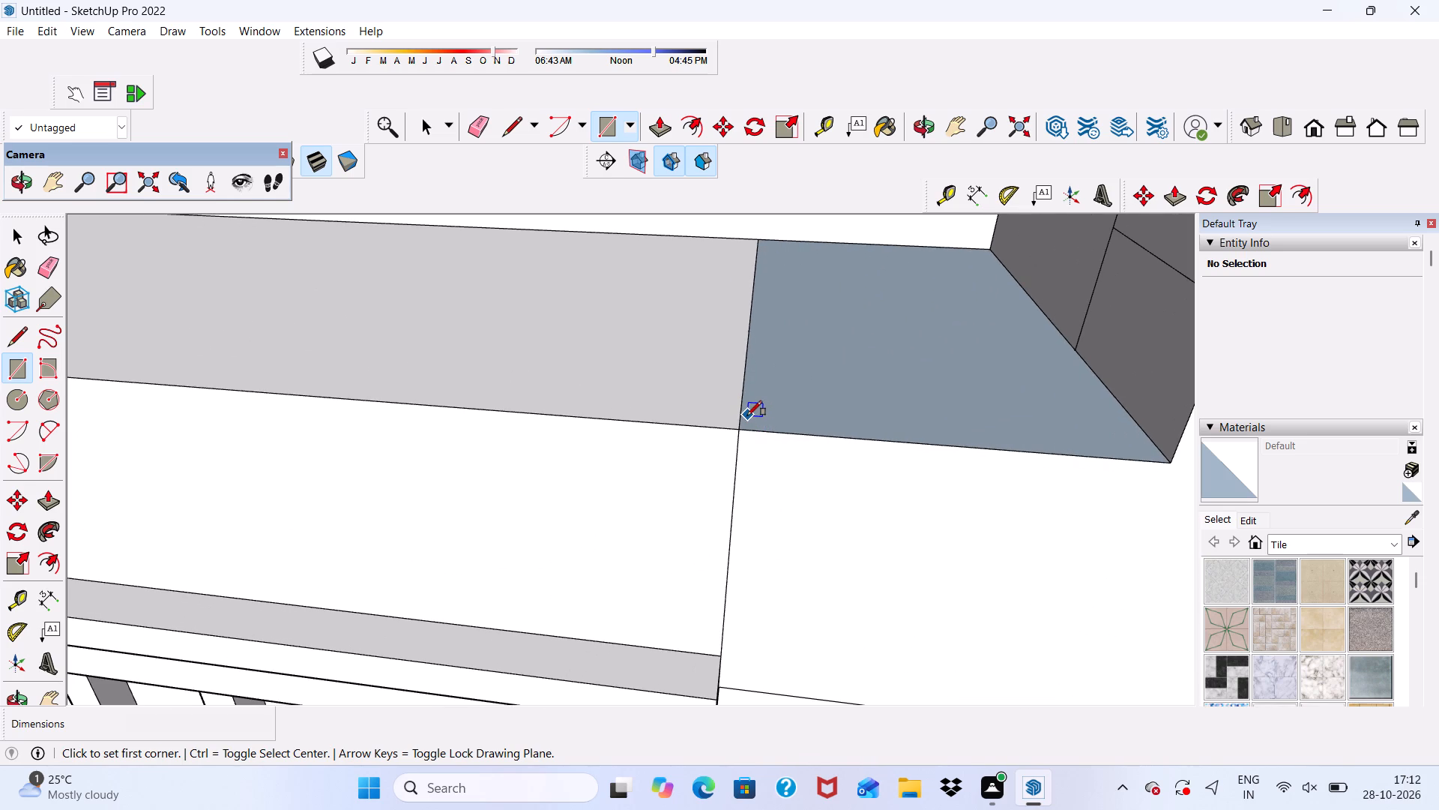
{"action": "scroll", "coordinate": [743, 412], "scroll_direction": "up", "scroll_amount": 4}
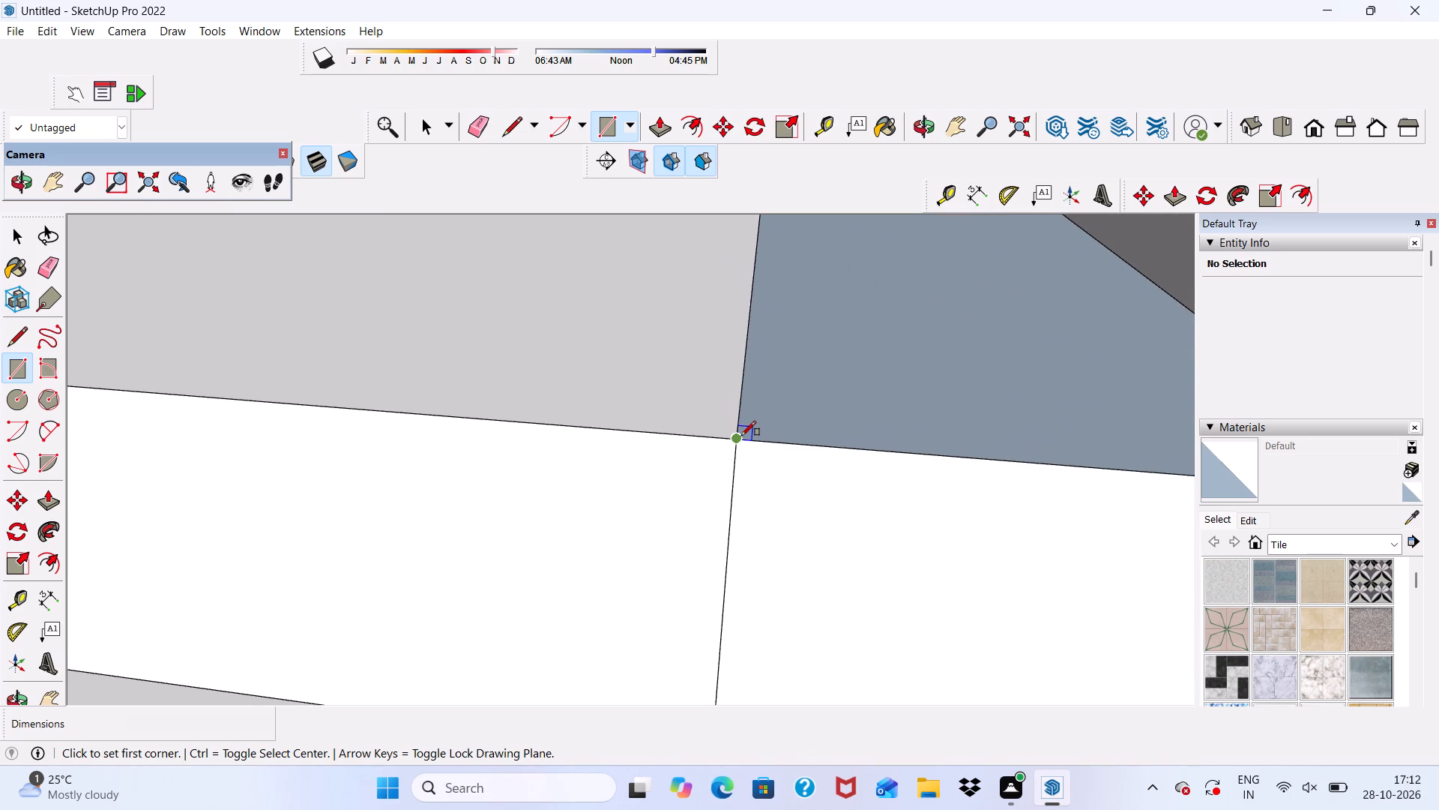
{"action": "left_click", "coordinate": [741, 436]}
{"action": "scroll", "coordinate": [665, 390], "scroll_direction": "down", "scroll_amount": 5}
{"action": "scroll", "coordinate": [979, 422], "scroll_direction": "up", "scroll_amount": 3}
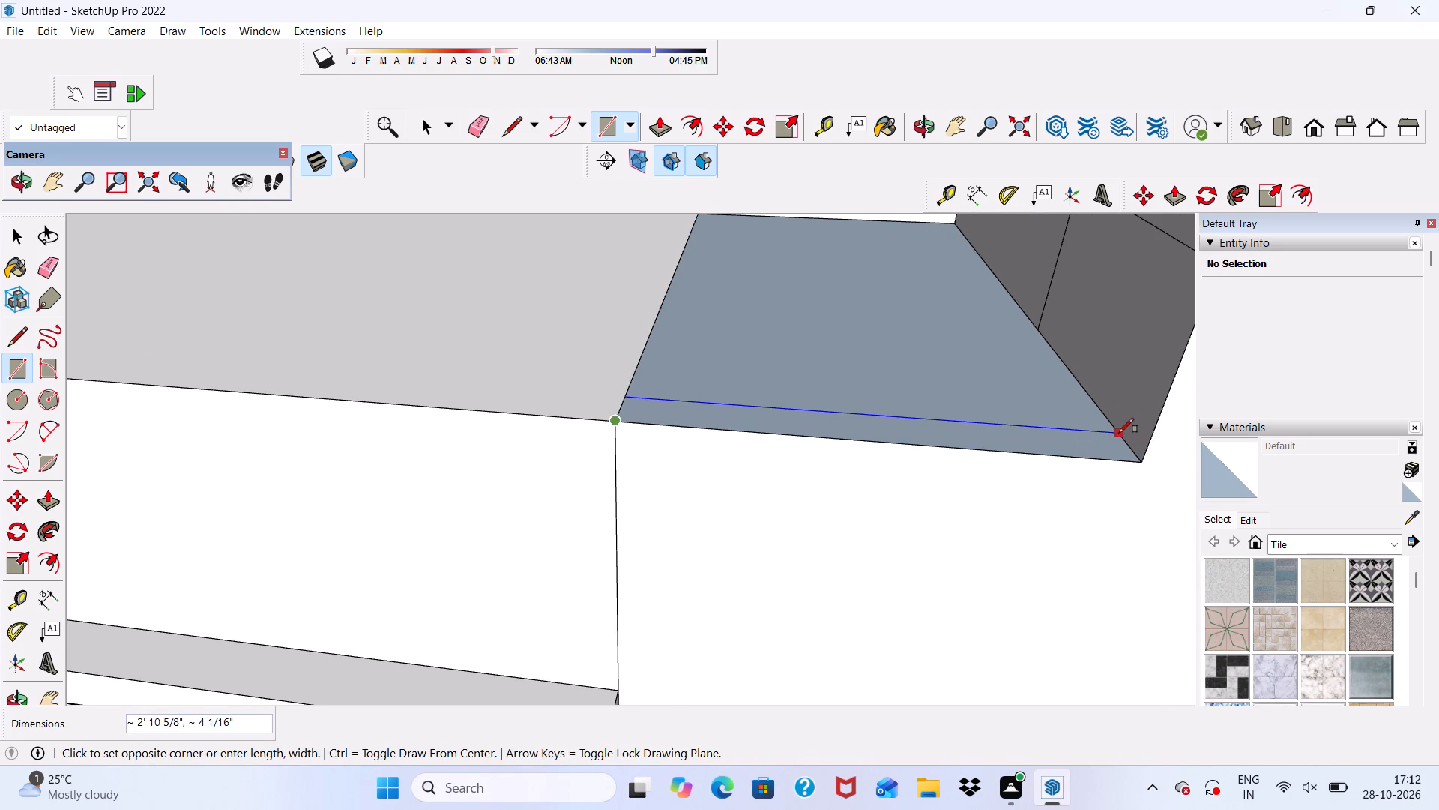
{"action": "left_click", "coordinate": [1121, 436]}
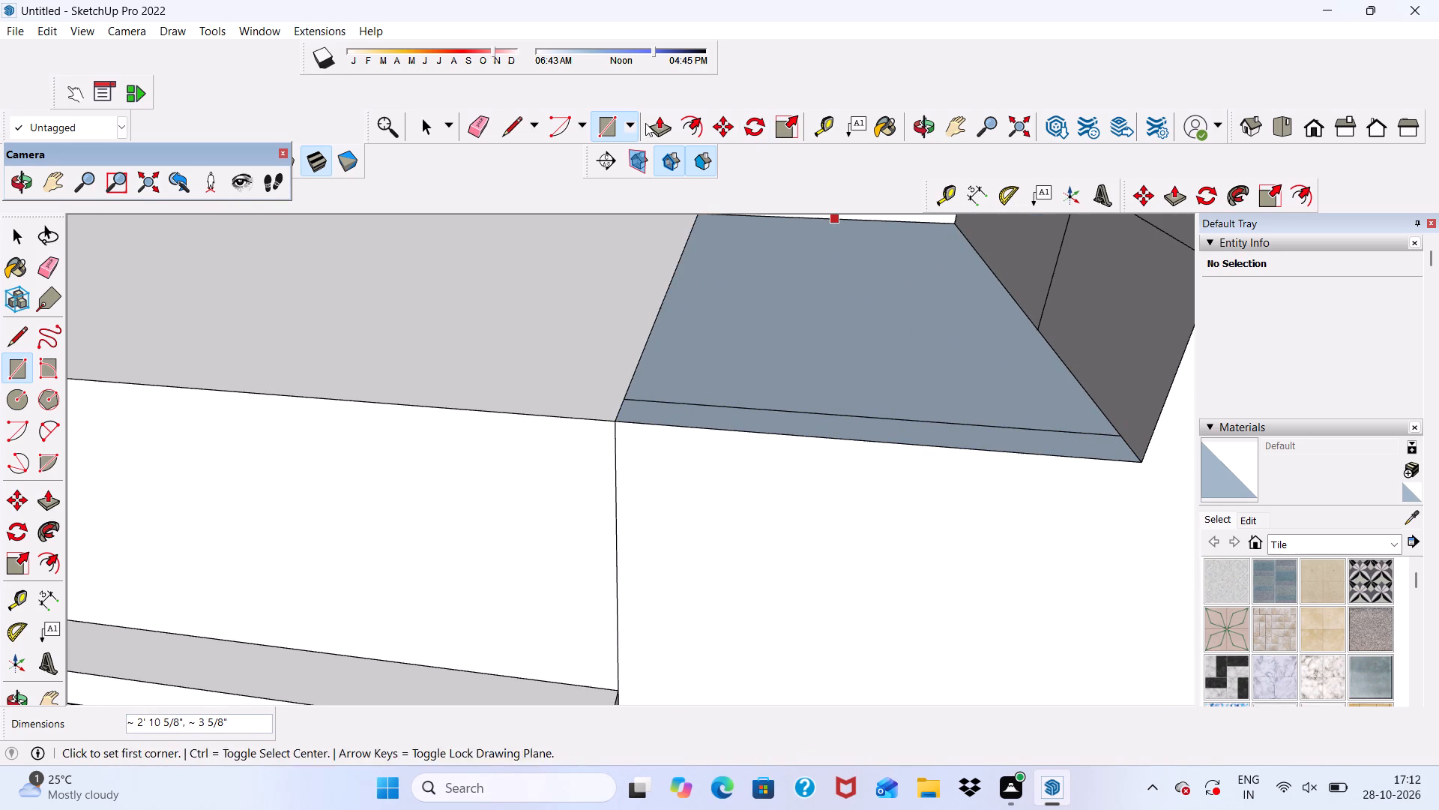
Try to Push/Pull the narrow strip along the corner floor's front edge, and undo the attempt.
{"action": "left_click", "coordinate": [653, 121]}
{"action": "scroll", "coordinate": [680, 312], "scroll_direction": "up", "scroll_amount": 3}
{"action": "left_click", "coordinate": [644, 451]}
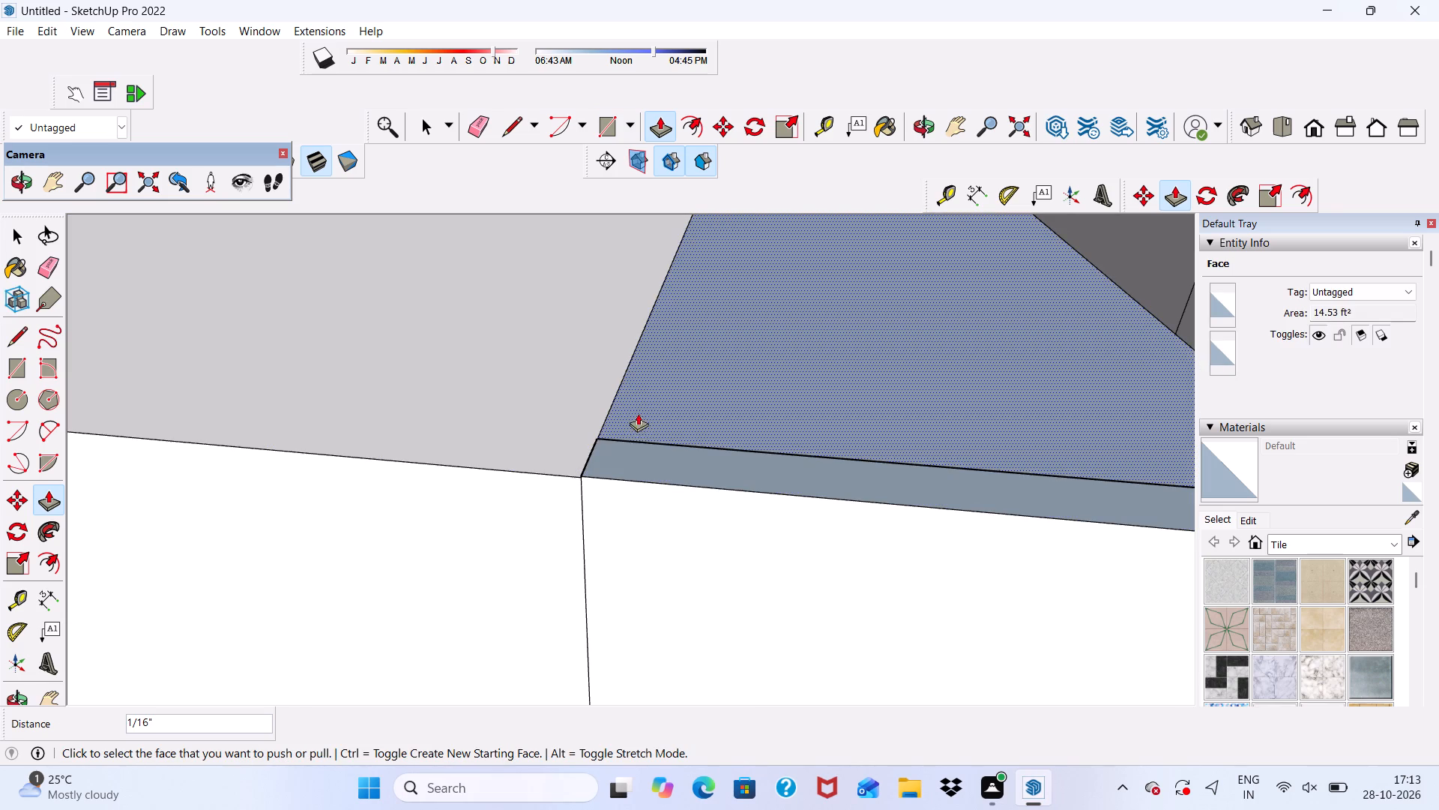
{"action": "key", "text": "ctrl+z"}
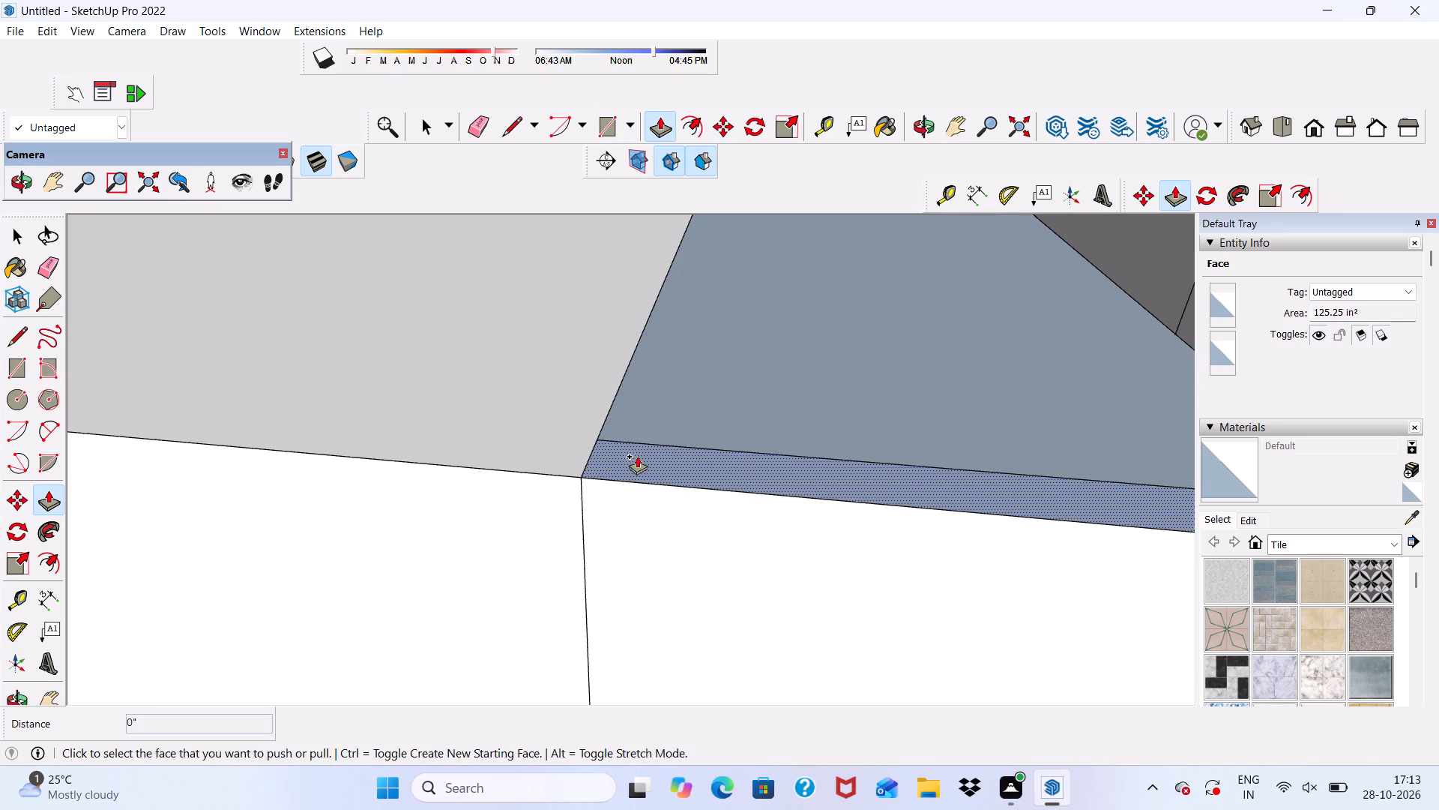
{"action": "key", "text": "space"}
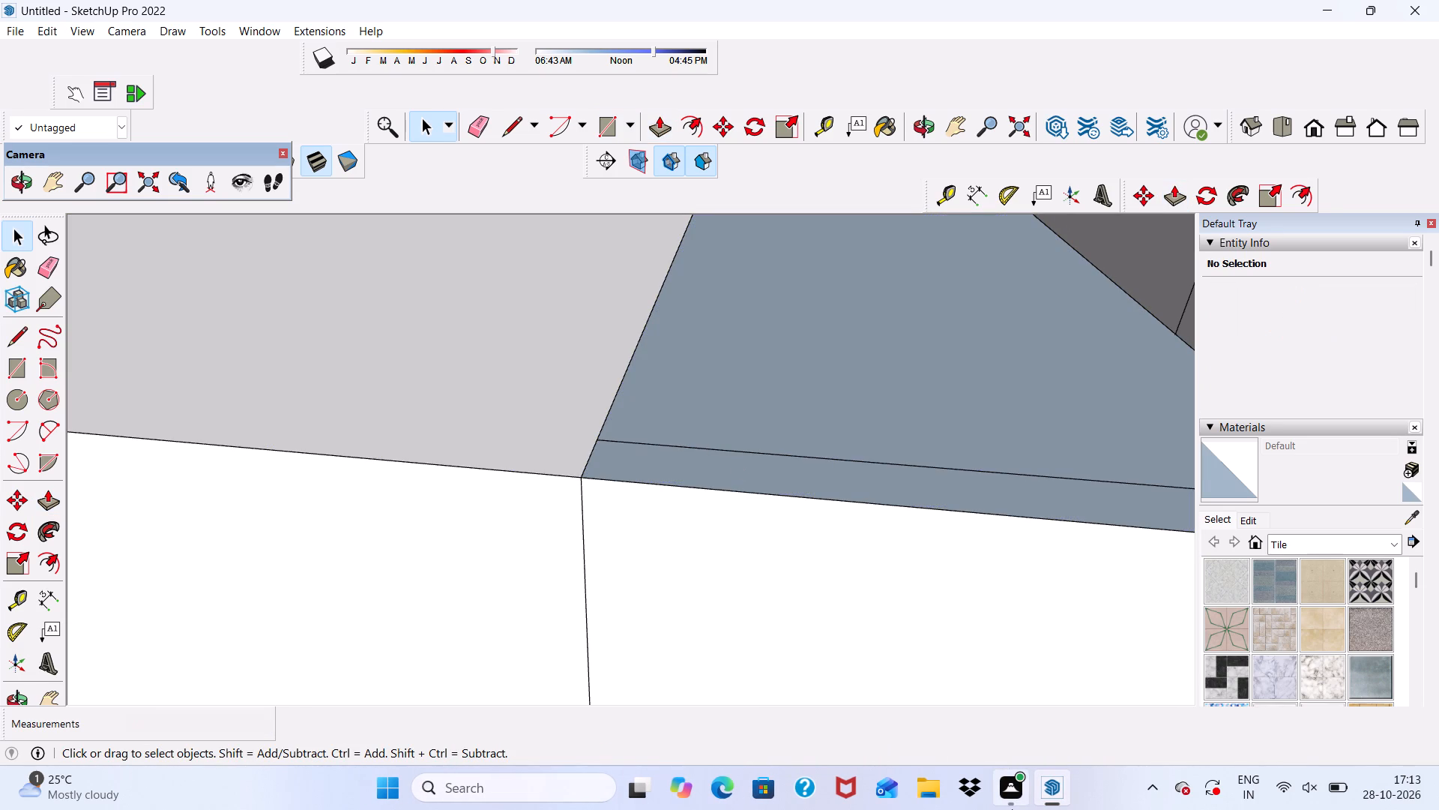
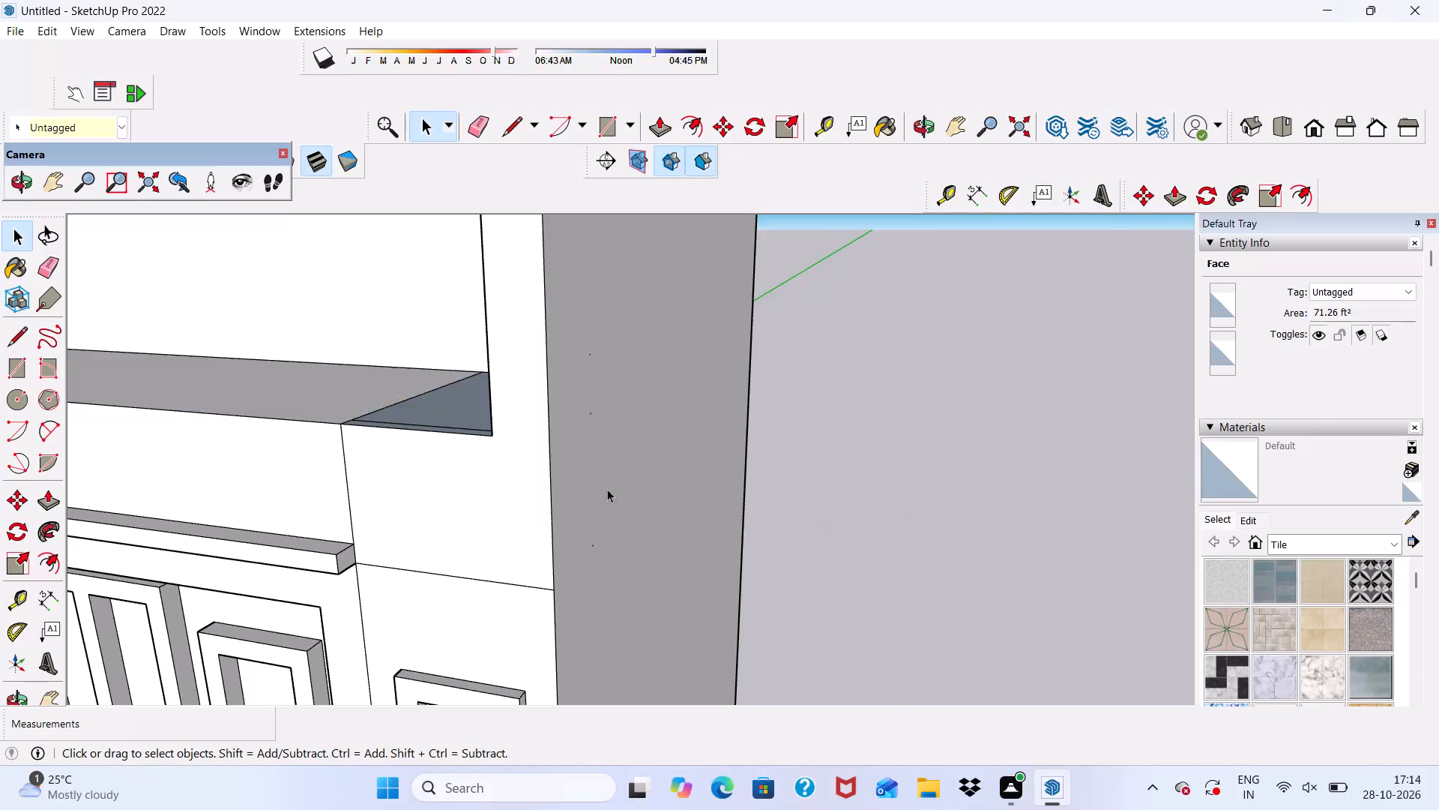
Push/Pull the narrow top face of the low front wall in the corner recess upward by about 1' 7 9/16".
{"action": "scroll", "coordinate": [594, 484], "scroll_direction": "up", "scroll_amount": 5}
{"action": "middle_click_drag", "start_coordinate": [417, 398], "coordinate": [514, 443]}
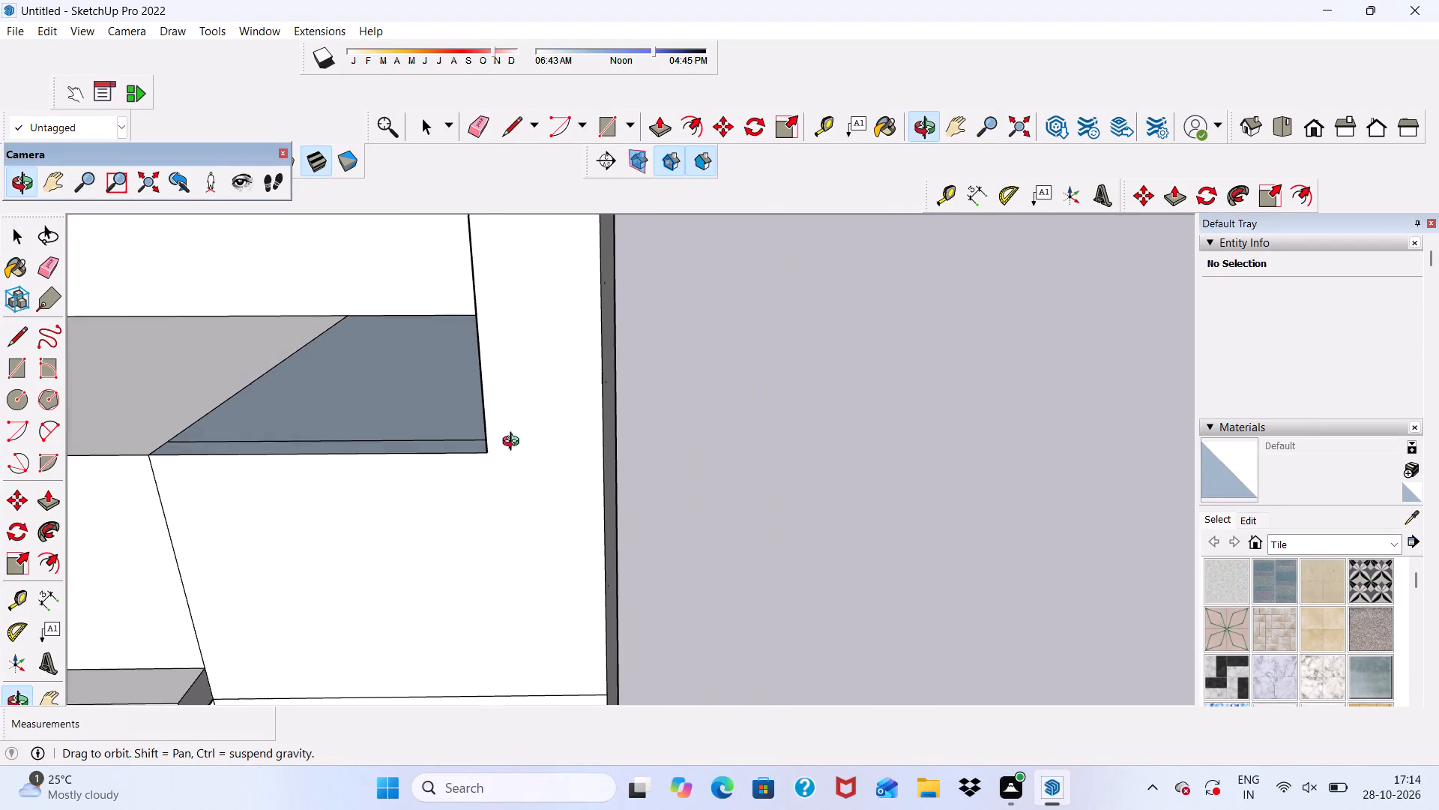
{"action": "middle_click_drag", "start_coordinate": [514, 443], "coordinate": [512, 438]}
{"action": "left_click", "coordinate": [660, 113]}
{"action": "scroll", "coordinate": [285, 453], "scroll_direction": "up", "scroll_amount": 5}
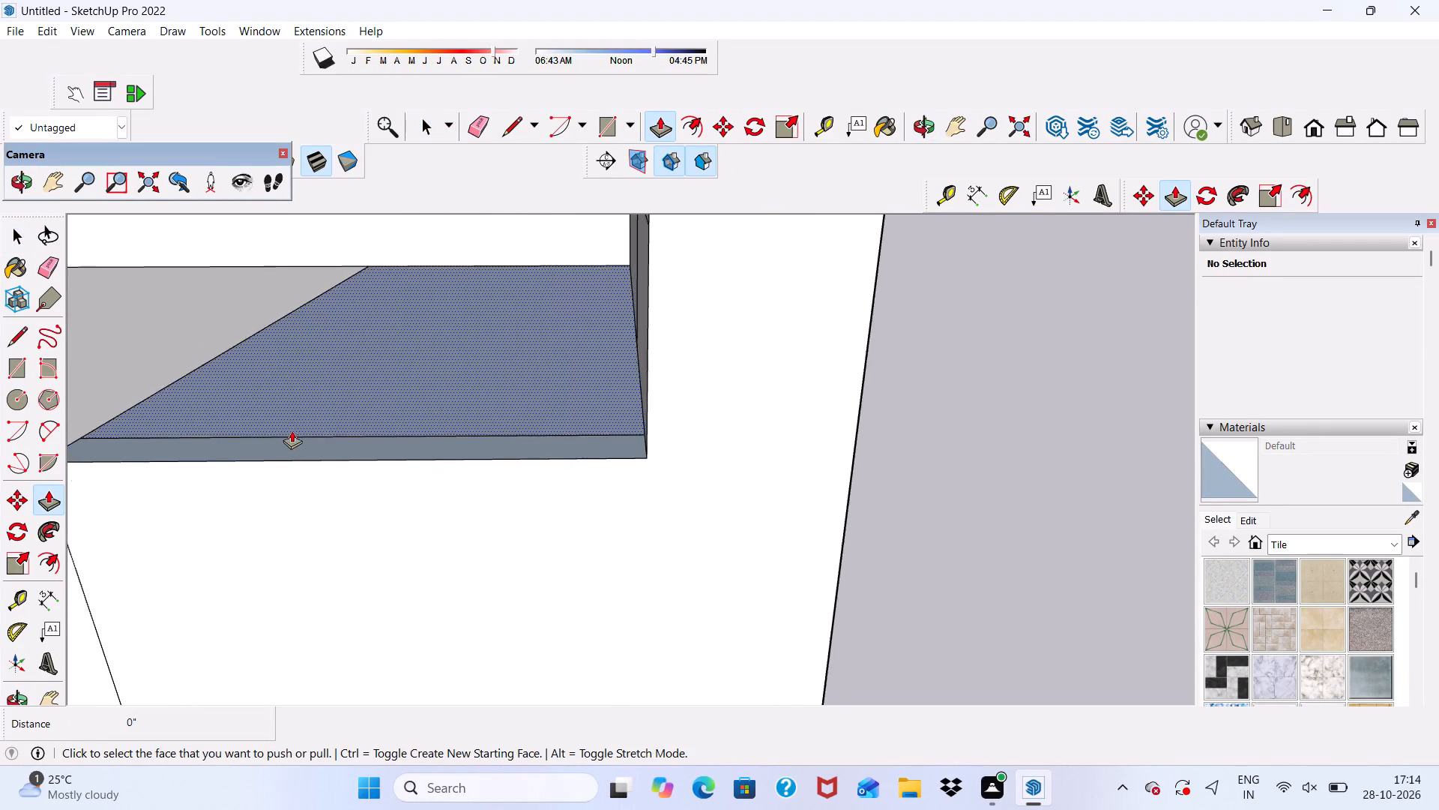
{"action": "scroll", "coordinate": [292, 430], "scroll_direction": "up", "scroll_amount": 2}
{"action": "left_click", "coordinate": [285, 442]}
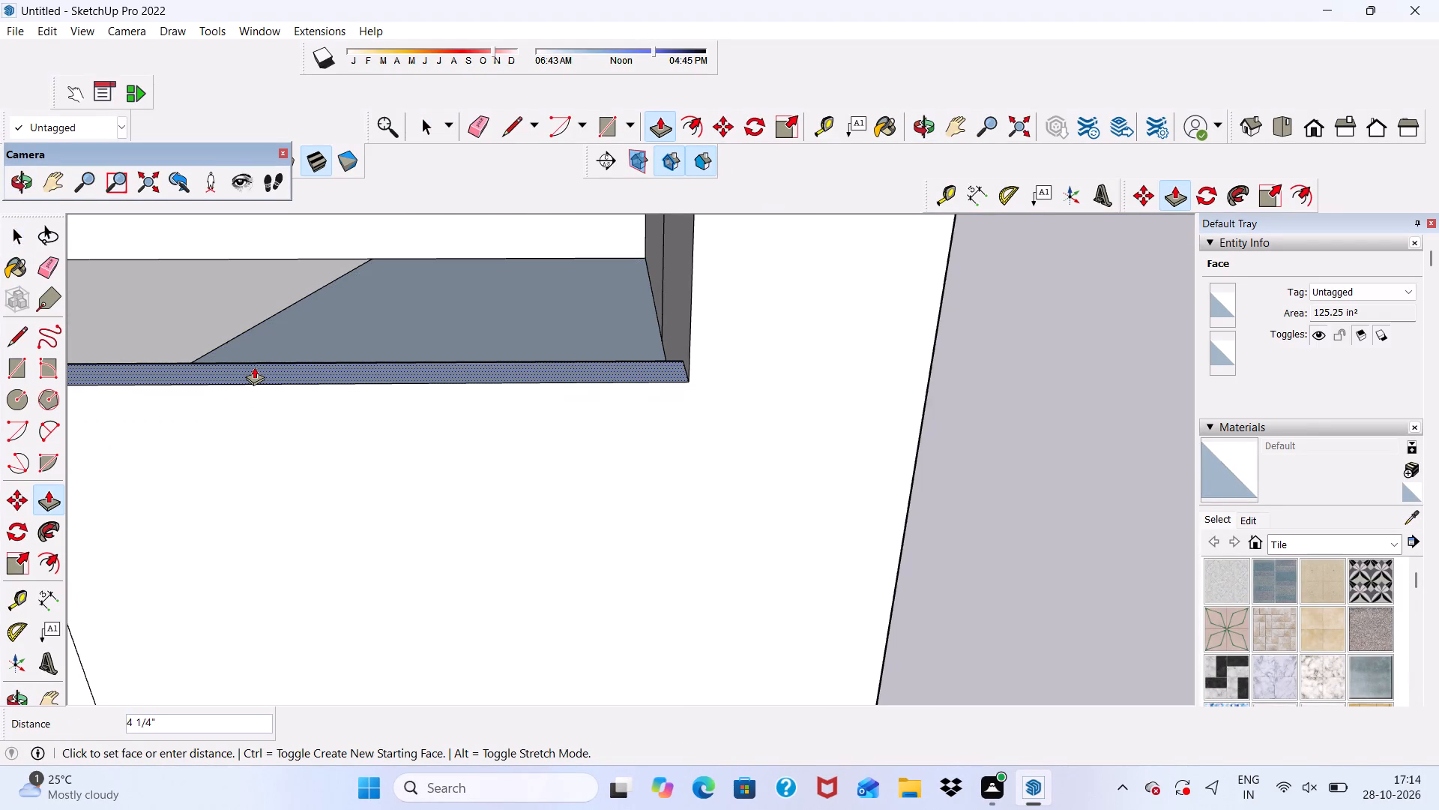
{"action": "scroll", "coordinate": [256, 362], "scroll_direction": "down", "scroll_amount": 4}
{"action": "scroll", "coordinate": [445, 328], "scroll_direction": "down", "scroll_amount": 2}
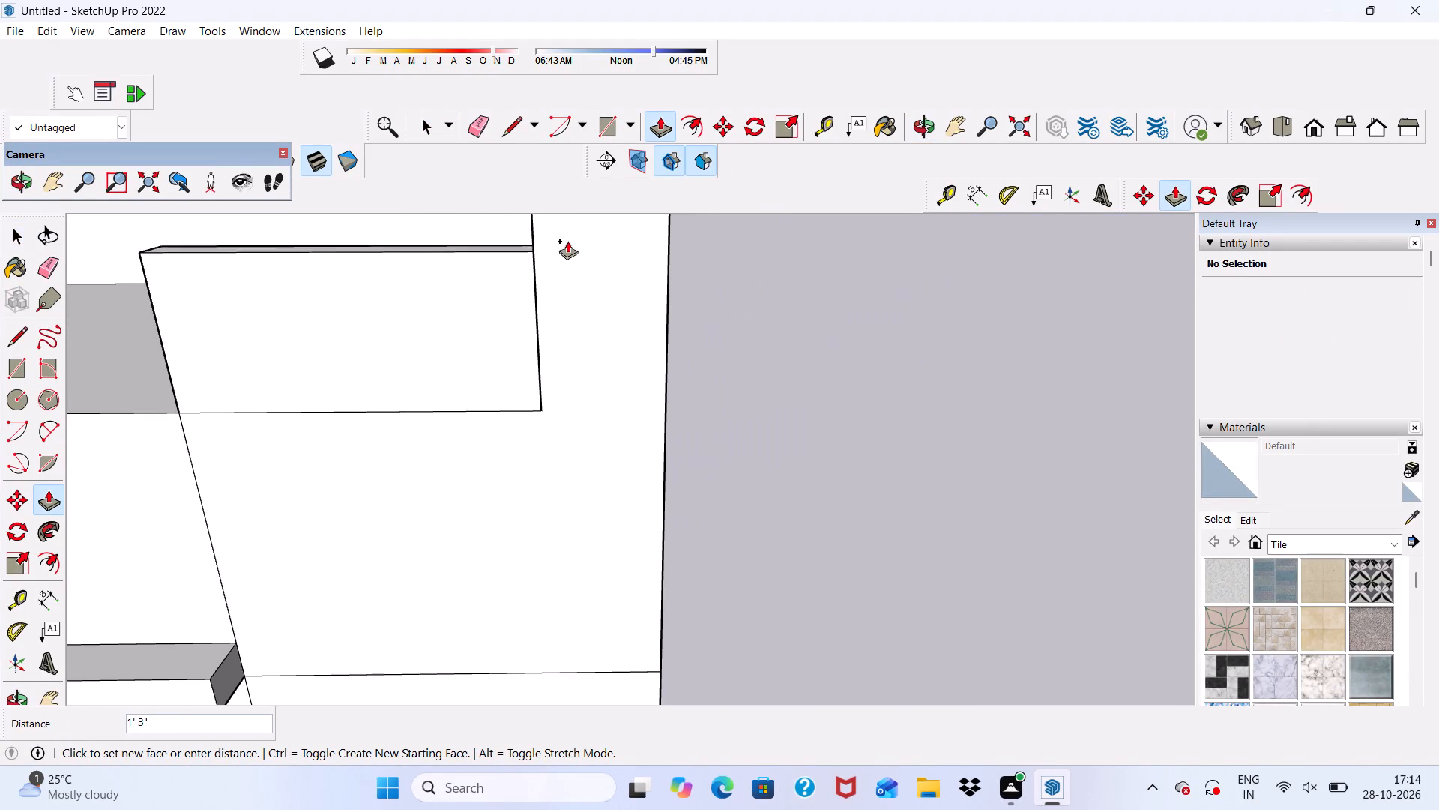
{"action": "scroll", "coordinate": [551, 223], "scroll_direction": "down", "scroll_amount": 3}
{"action": "middle_click_drag", "start_coordinate": [555, 226], "coordinate": [538, 188]}
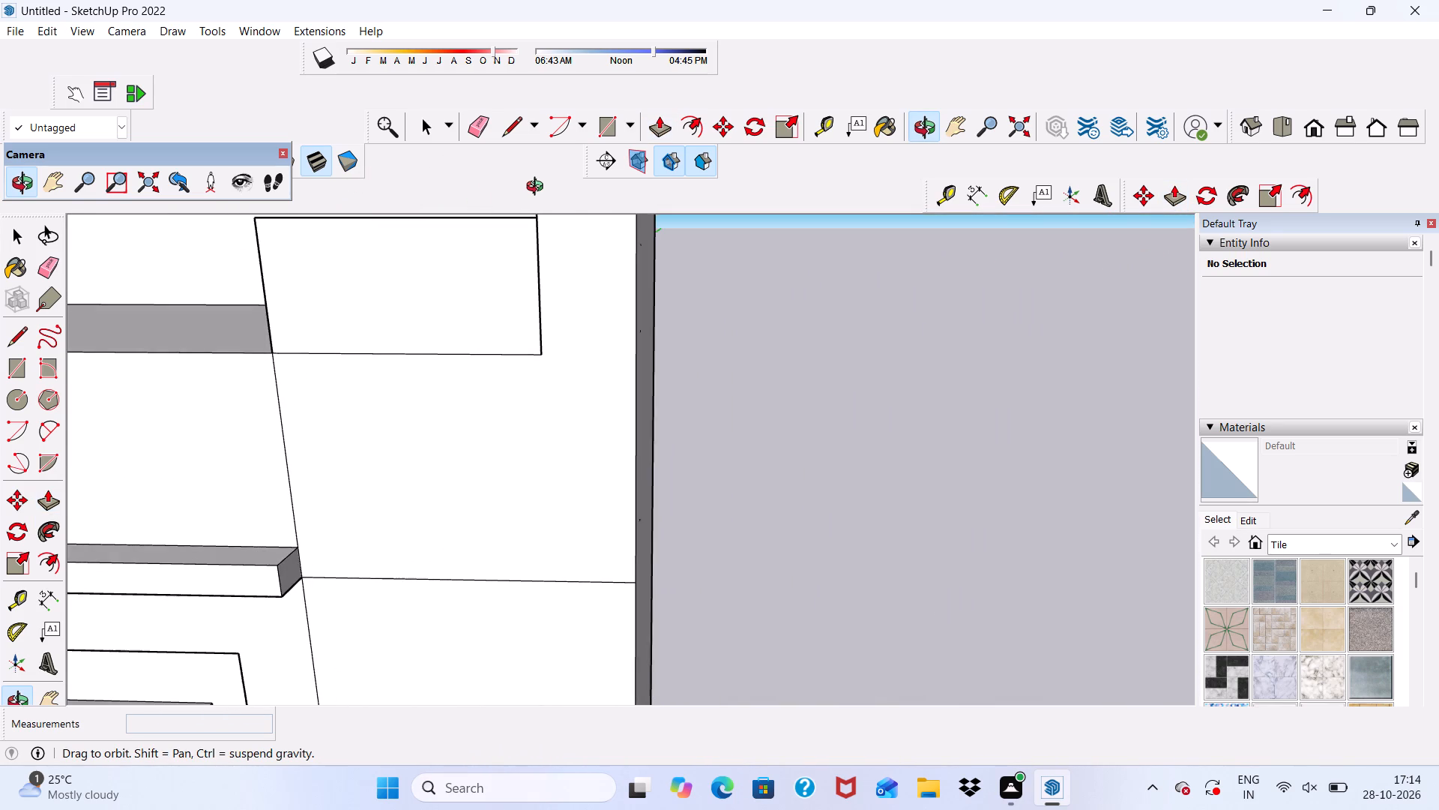
{"action": "middle_click_drag", "start_coordinate": [538, 188], "coordinate": [537, 187]}
{"action": "scroll", "coordinate": [534, 184], "scroll_direction": "up", "scroll_amount": 1}
{"action": "scroll", "coordinate": [507, 283], "scroll_direction": "down", "scroll_amount": 3}
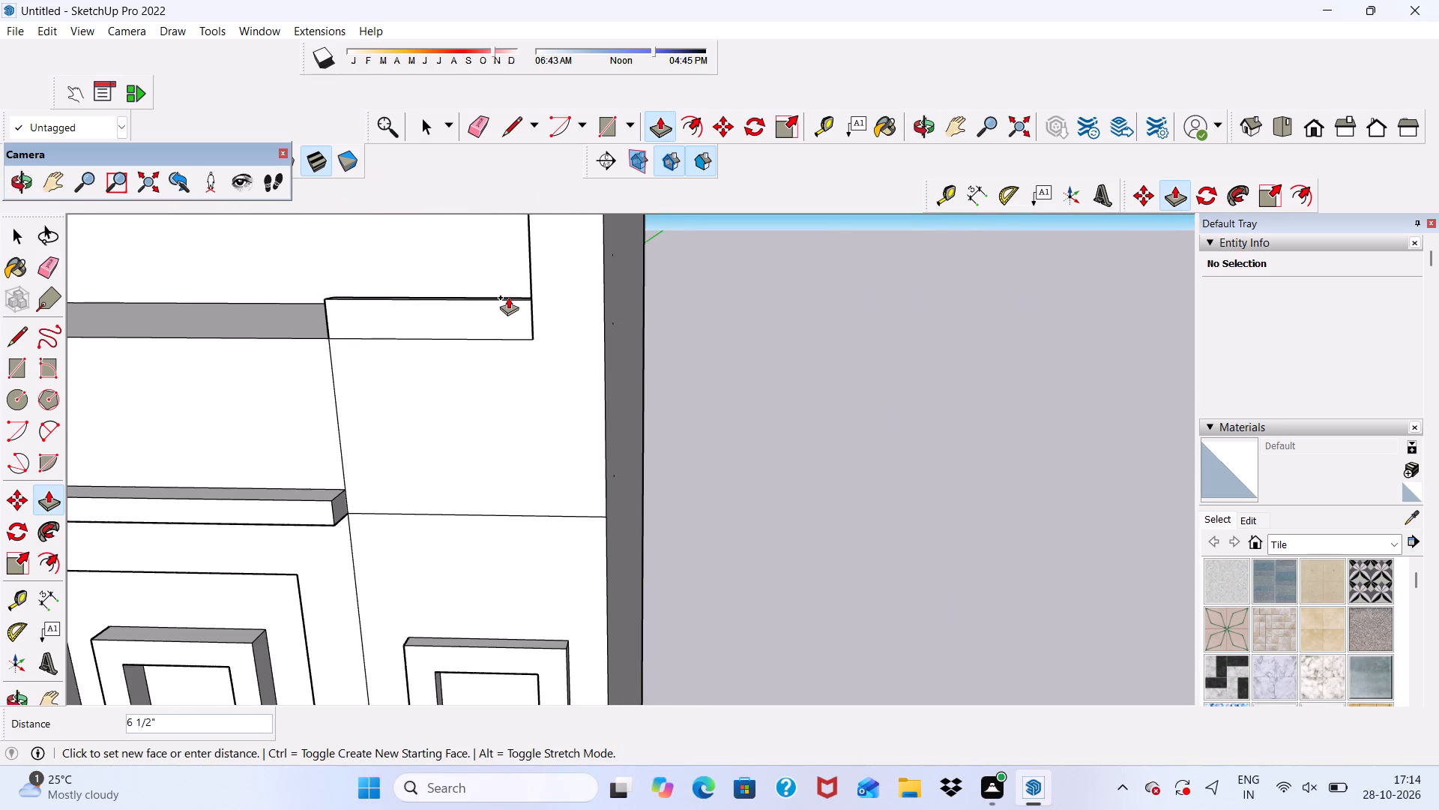
{"action": "scroll", "coordinate": [507, 304], "scroll_direction": "down", "scroll_amount": 3}
{"action": "middle_click_drag", "start_coordinate": [511, 319], "coordinate": [546, 112]}
{"action": "scroll", "coordinate": [511, 319], "scroll_direction": "down", "scroll_amount": 1}
{"action": "scroll", "coordinate": [533, 163], "scroll_direction": "up", "scroll_amount": 3}
{"action": "scroll", "coordinate": [531, 302], "scroll_direction": "down", "scroll_amount": 3}
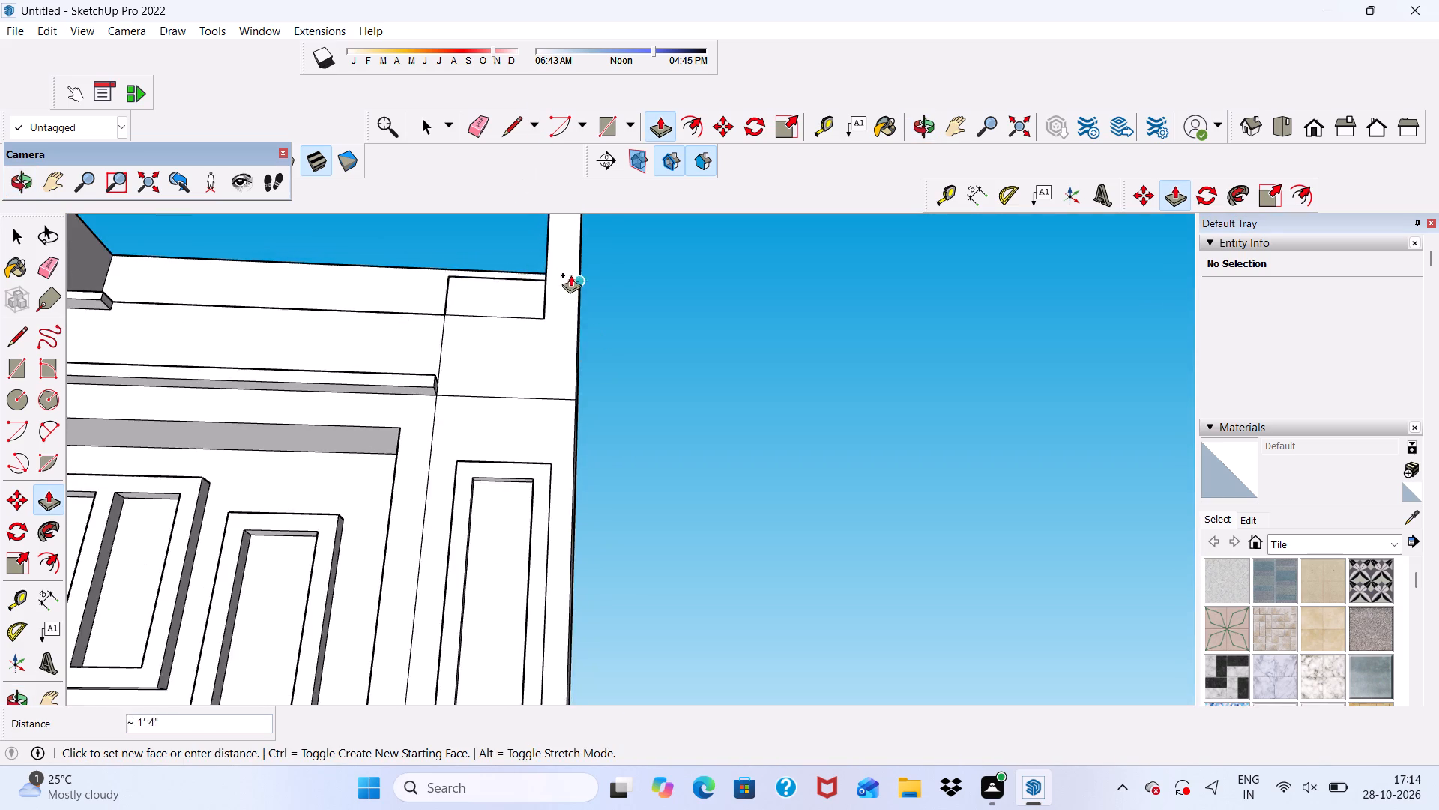
{"action": "scroll", "coordinate": [566, 271], "scroll_direction": "up", "scroll_amount": 5}
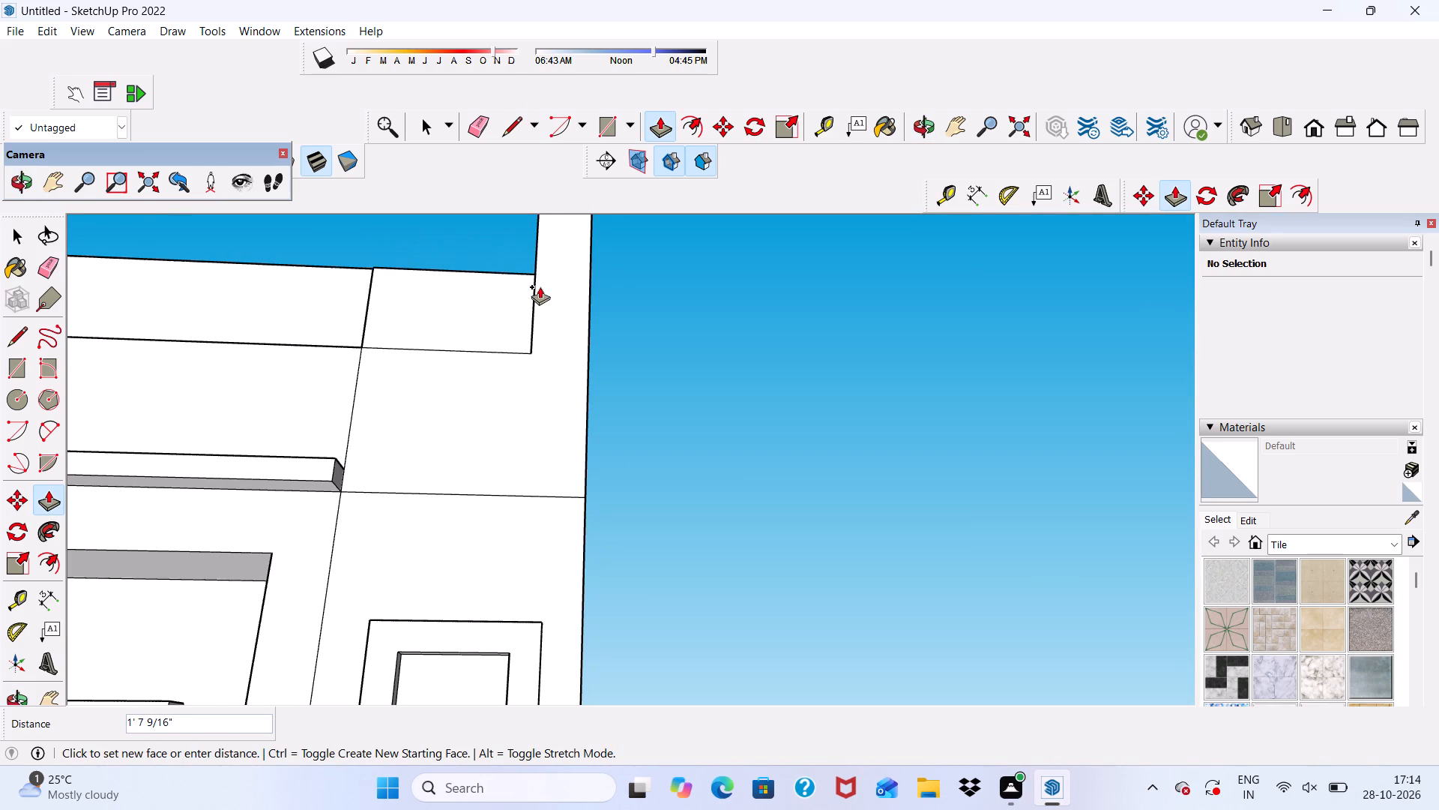
{"action": "left_click", "coordinate": [540, 286]}
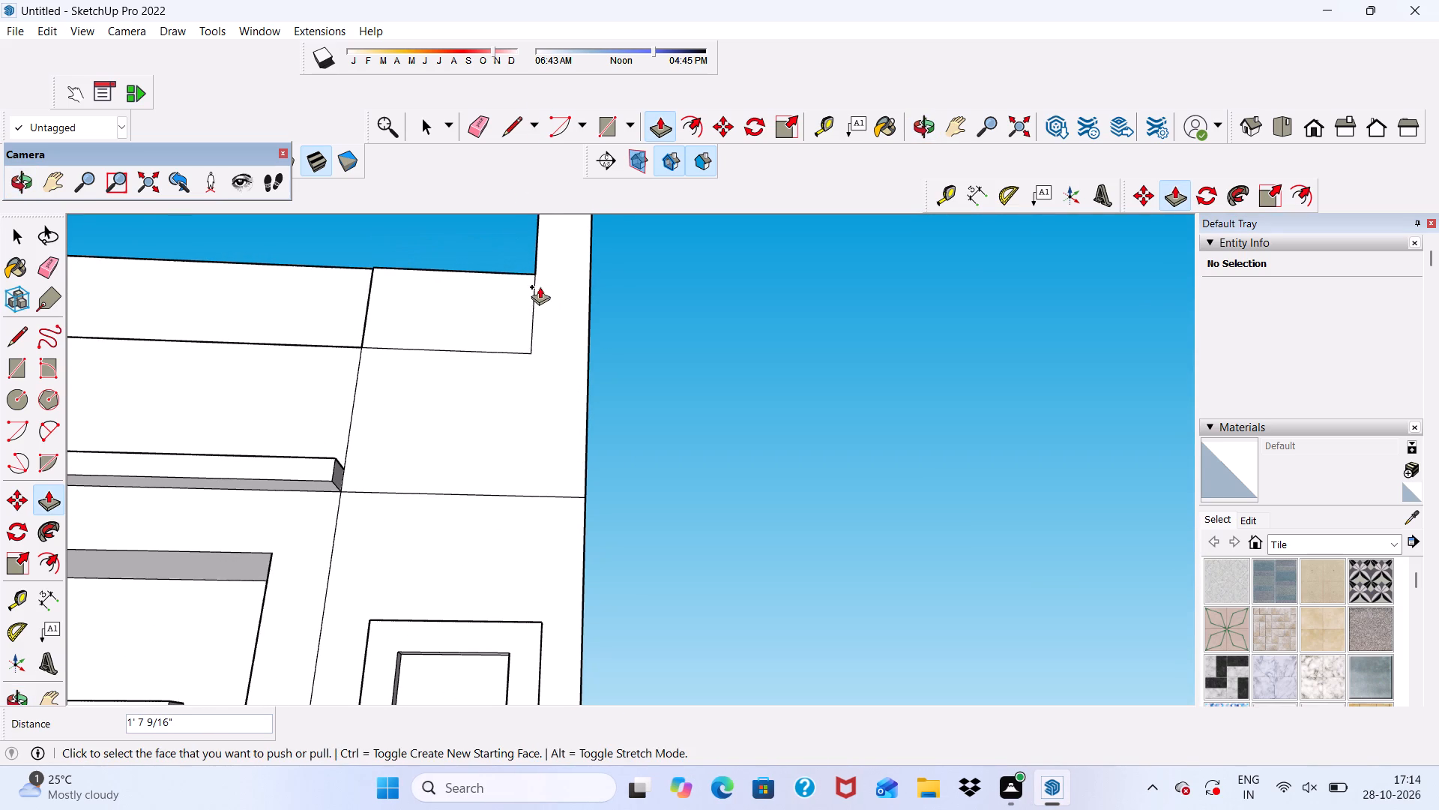
Erase the seam edges below and beside the raised corner block so its front merges with the surrounding wall face.
{"action": "scroll", "coordinate": [561, 292], "scroll_direction": "down", "scroll_amount": 1}
{"action": "middle_click_drag", "start_coordinate": [564, 294], "coordinate": [505, 415]}
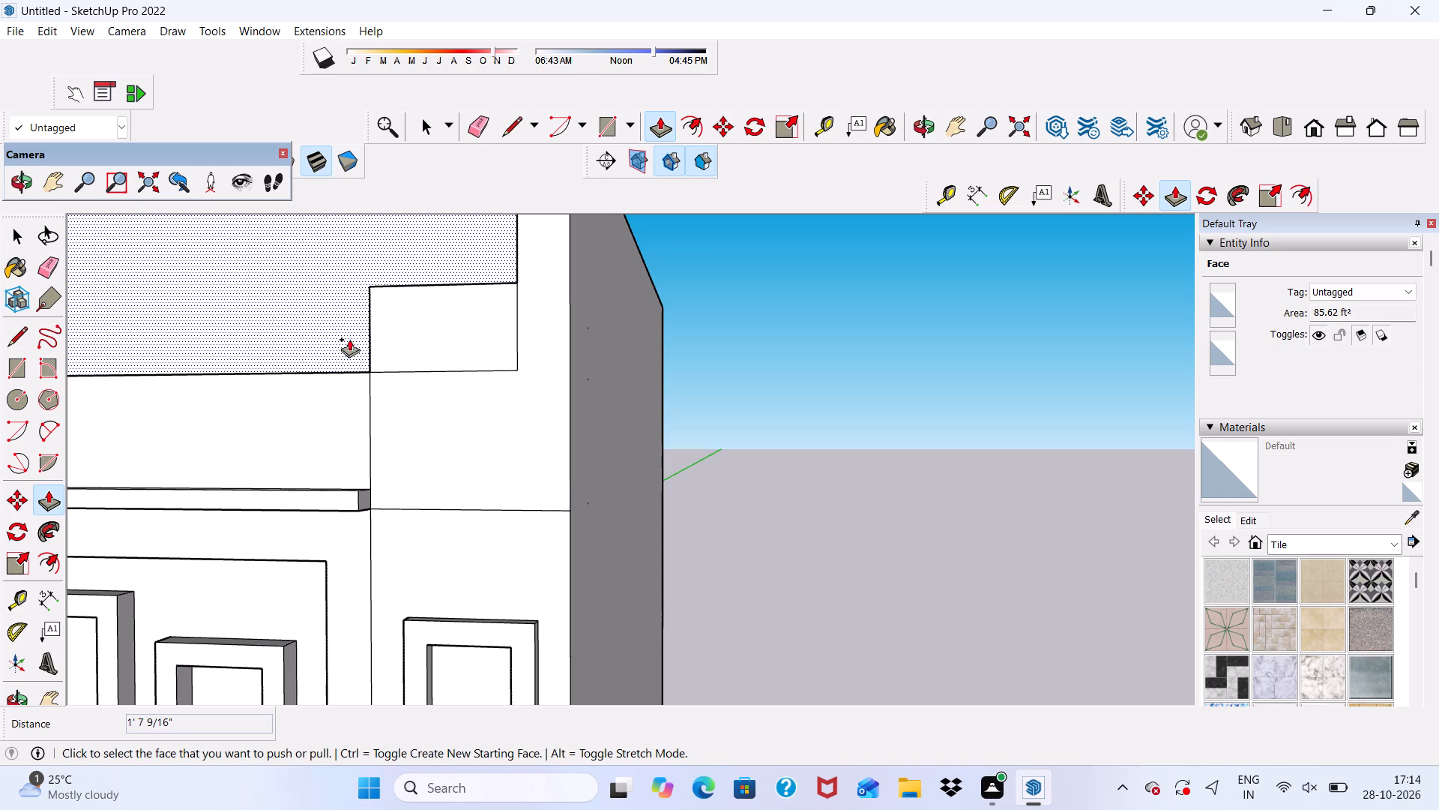
{"action": "key", "text": "space"}
{"action": "left_click_drag", "start_coordinate": [471, 113], "coordinate": [473, 113]}
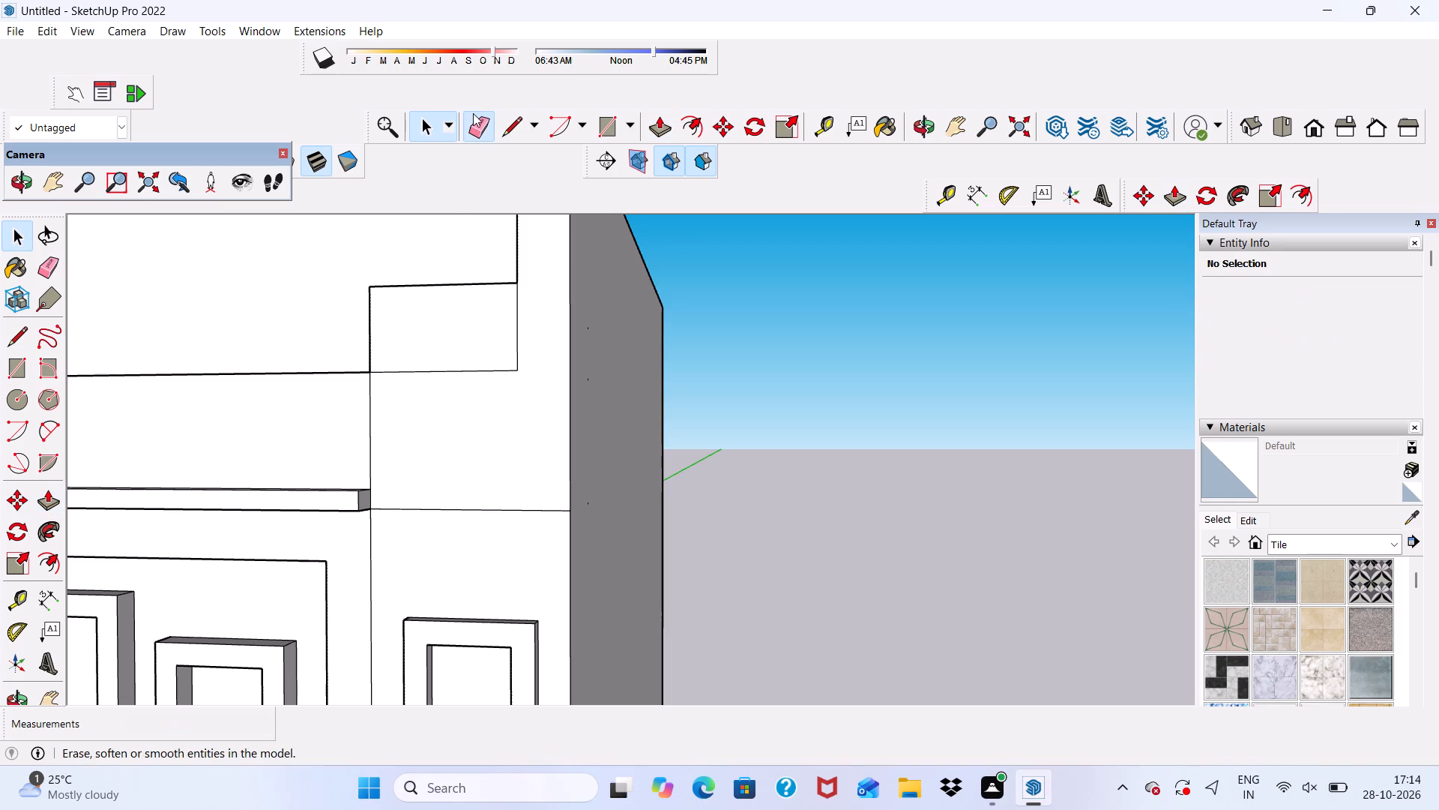
{"action": "left_click_drag", "start_coordinate": [473, 113], "coordinate": [486, 176]}
{"action": "left_click_drag", "start_coordinate": [480, 123], "coordinate": [478, 130]}
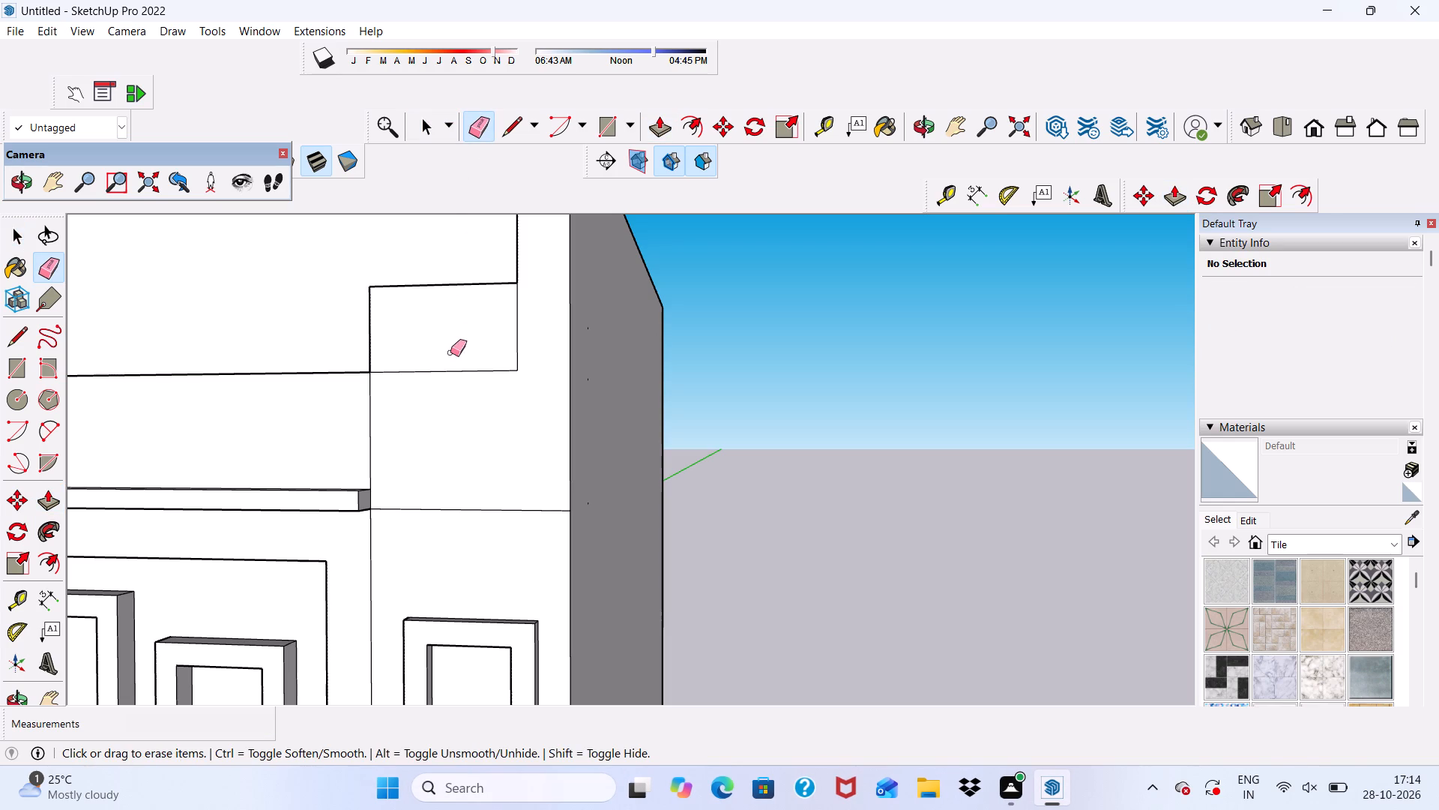
{"action": "left_click_drag", "start_coordinate": [450, 360], "coordinate": [448, 385]}
{"action": "left_click_drag", "start_coordinate": [507, 351], "coordinate": [541, 358]}
{"action": "scroll", "coordinate": [477, 336], "scroll_direction": "down", "scroll_amount": 1}
{"action": "middle_click_drag", "start_coordinate": [480, 337], "coordinate": [728, 459]}
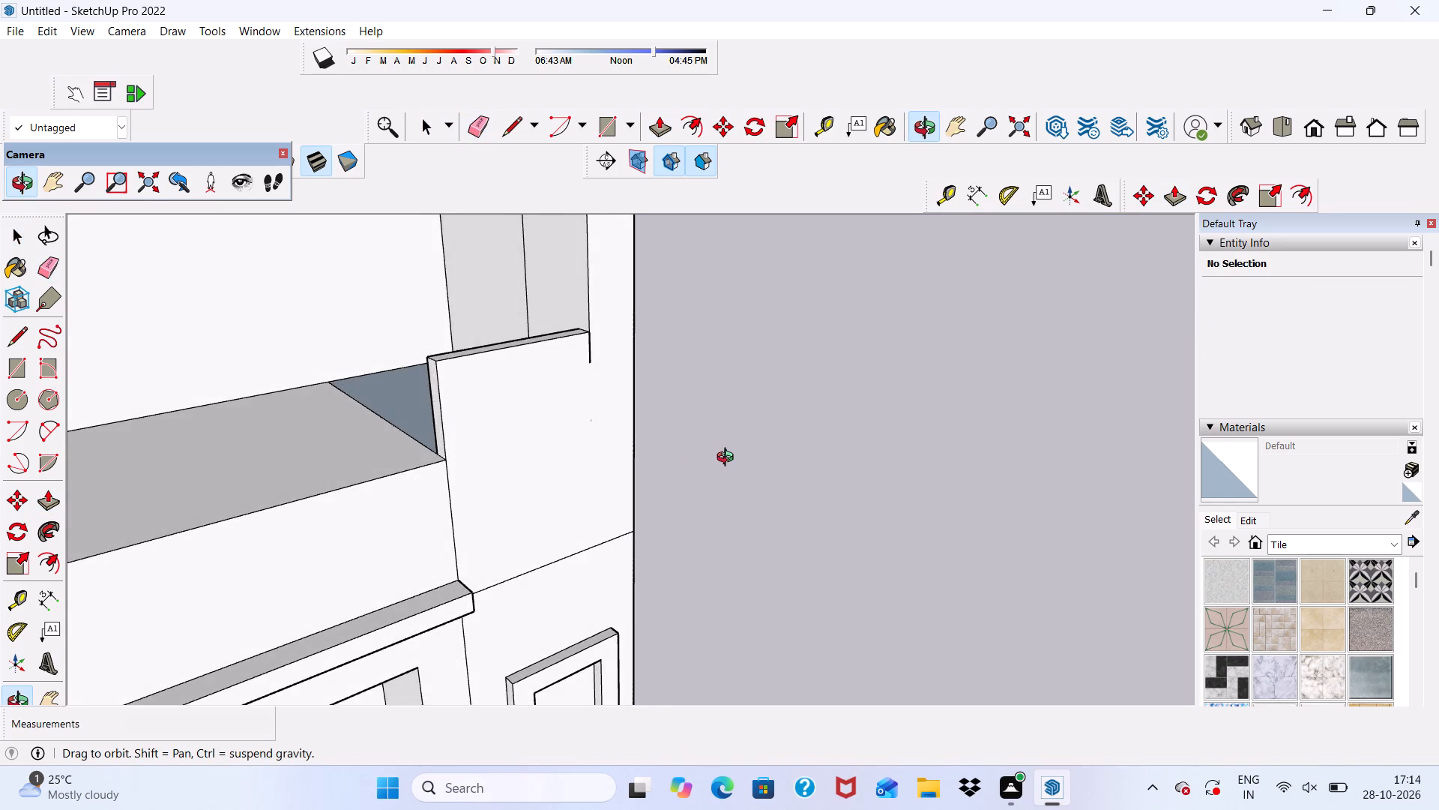
{"action": "middle_click_drag", "start_coordinate": [728, 459], "coordinate": [637, 448]}
{"action": "scroll", "coordinate": [582, 398], "scroll_direction": "up", "scroll_amount": 4}
{"action": "left_click_drag", "start_coordinate": [533, 313], "coordinate": [553, 321]}
{"action": "scroll", "coordinate": [507, 332], "scroll_direction": "down", "scroll_amount": 4}
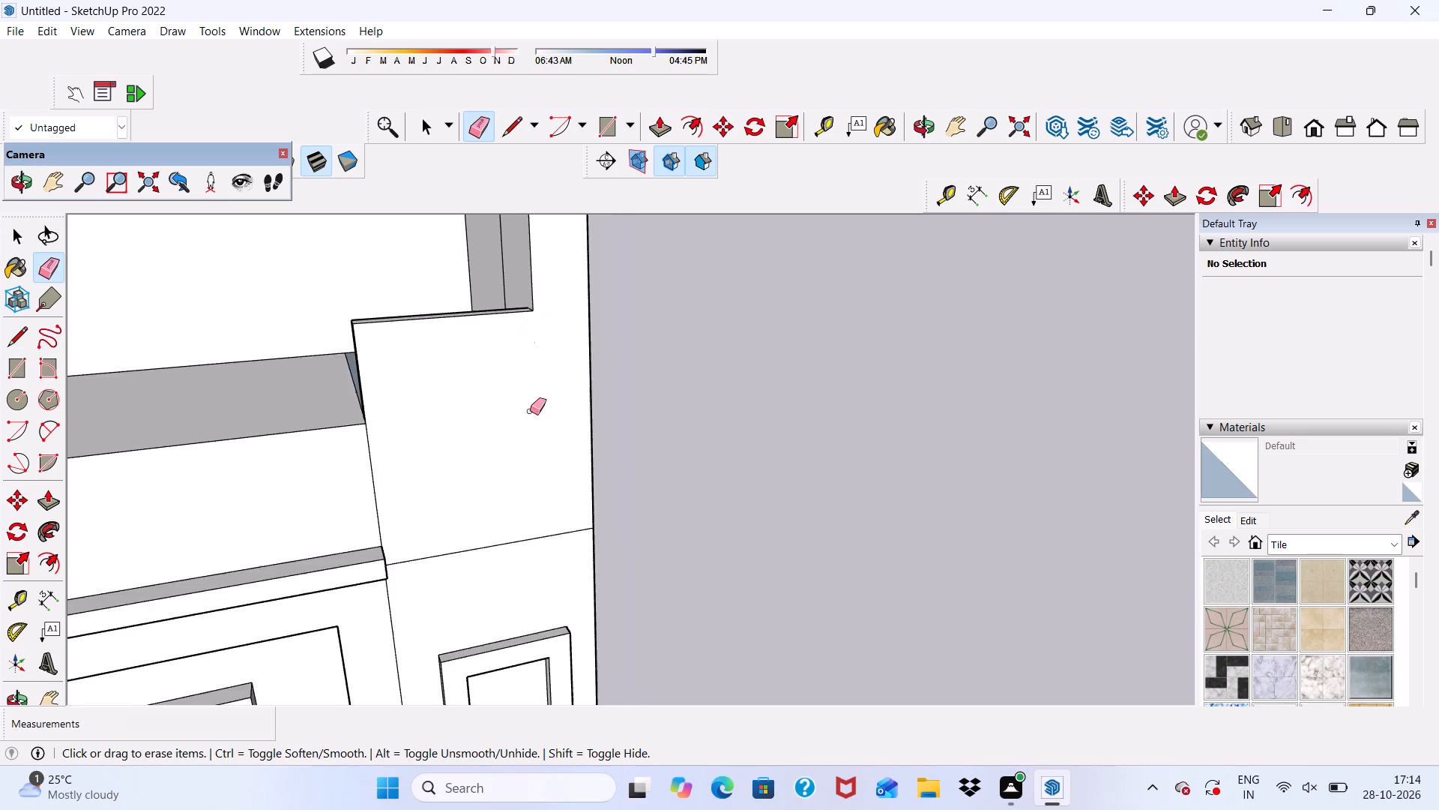
{"action": "middle_click_drag", "start_coordinate": [531, 412], "coordinate": [374, 262]}
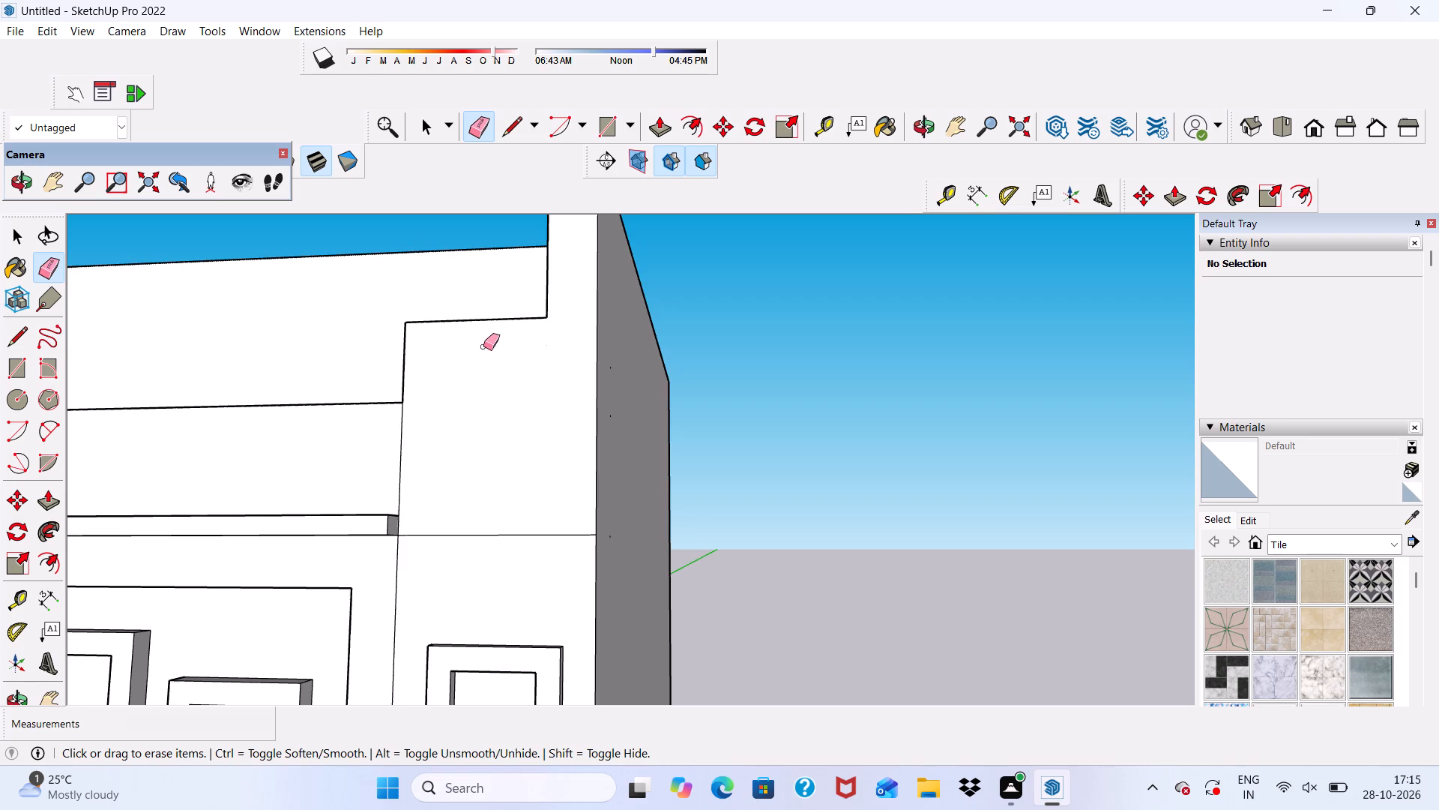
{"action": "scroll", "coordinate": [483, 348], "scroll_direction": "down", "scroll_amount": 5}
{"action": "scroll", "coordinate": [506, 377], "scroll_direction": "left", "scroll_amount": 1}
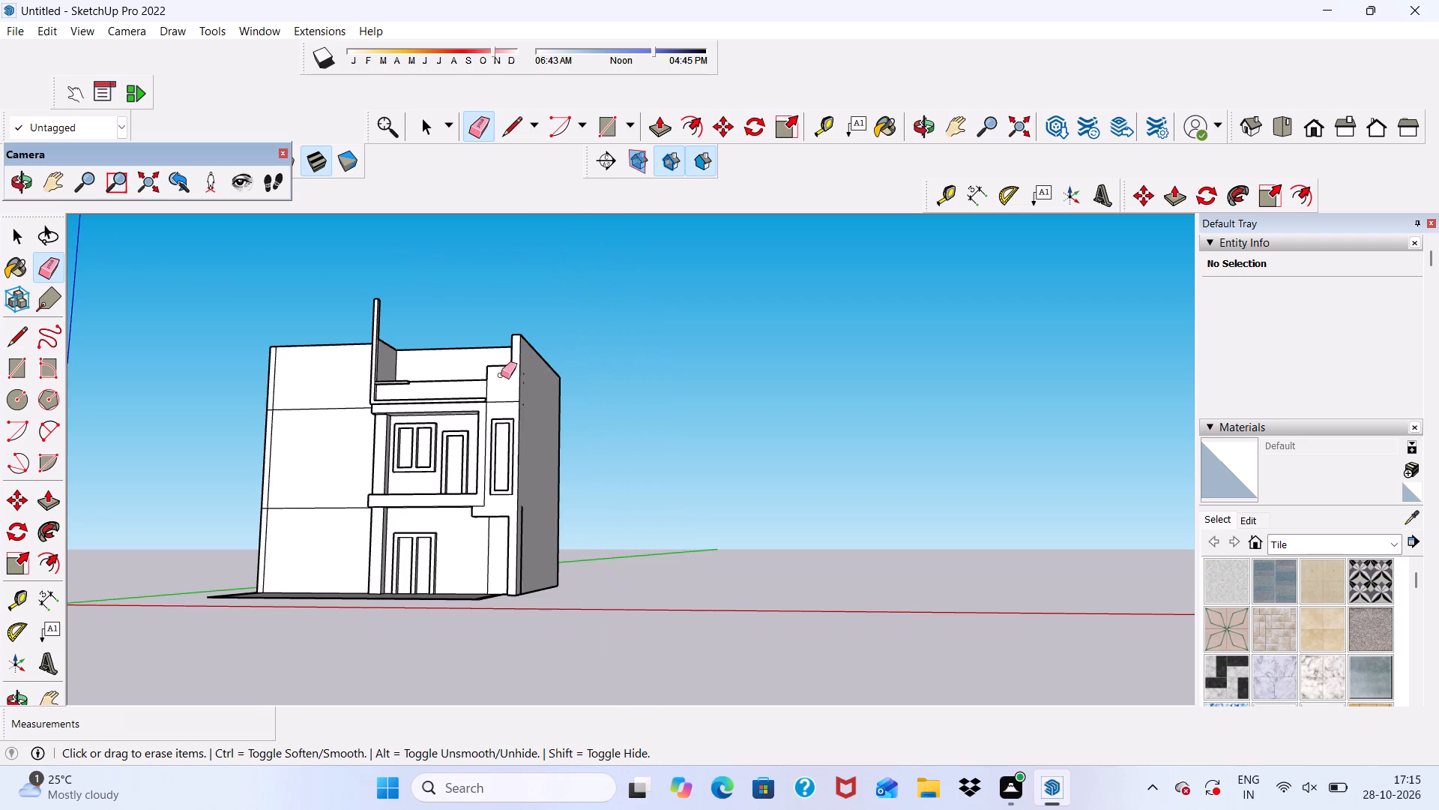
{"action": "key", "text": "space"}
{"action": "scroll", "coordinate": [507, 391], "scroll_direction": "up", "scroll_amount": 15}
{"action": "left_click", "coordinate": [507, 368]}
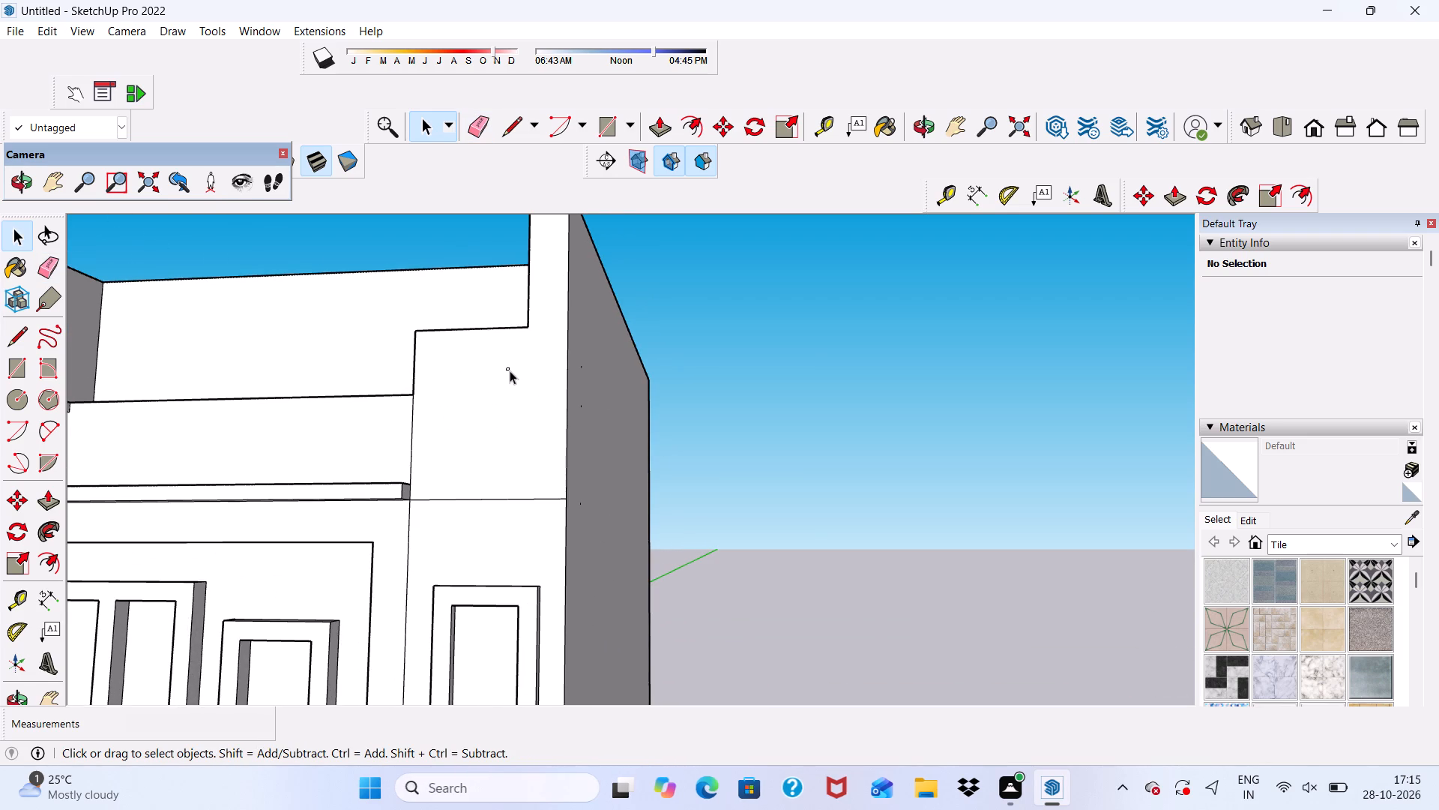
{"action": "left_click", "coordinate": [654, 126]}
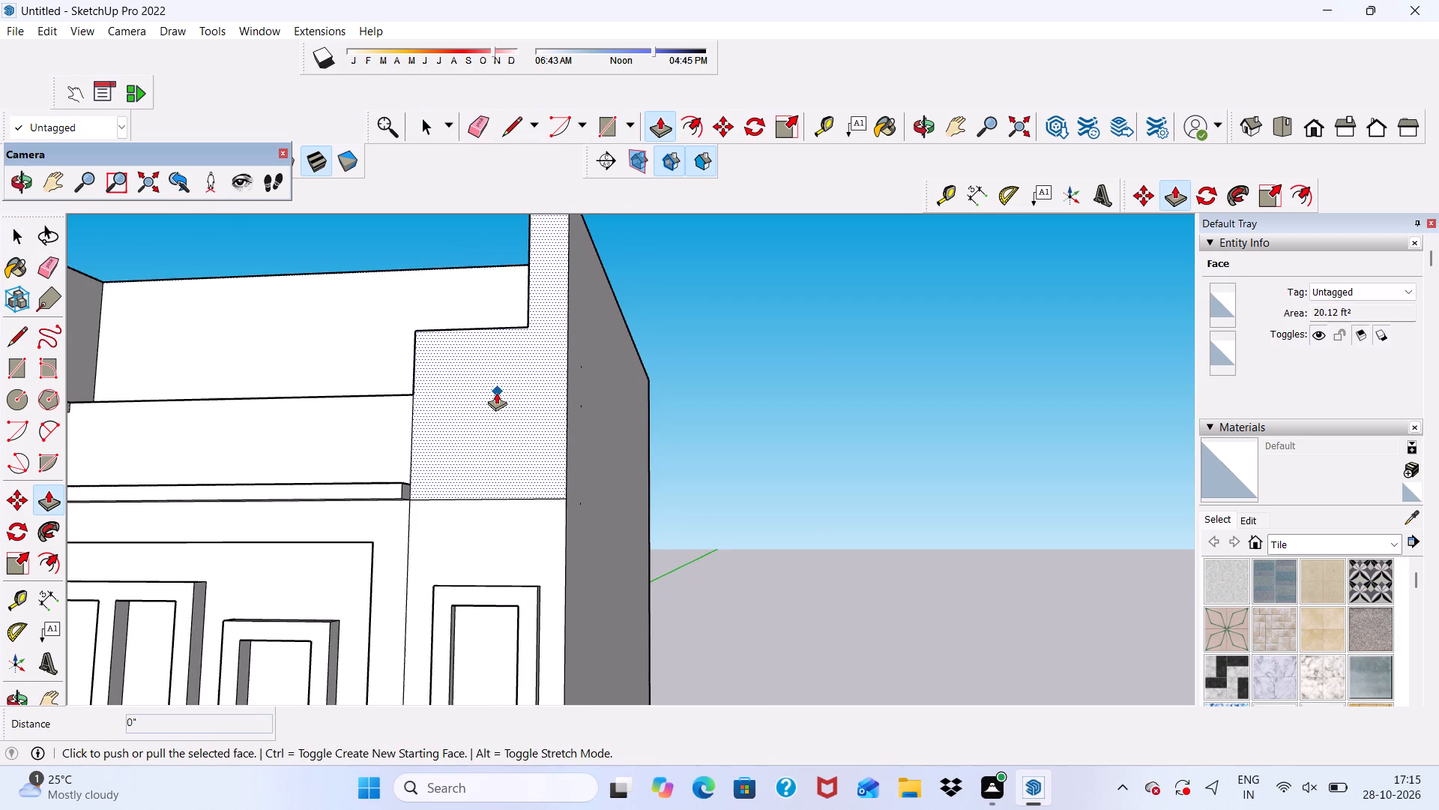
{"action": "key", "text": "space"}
Draw a 1' line from the raised block's upper inner corner across to the building's outer edge, splitting off the tall pillar face.
{"action": "left_click", "coordinate": [513, 118]}
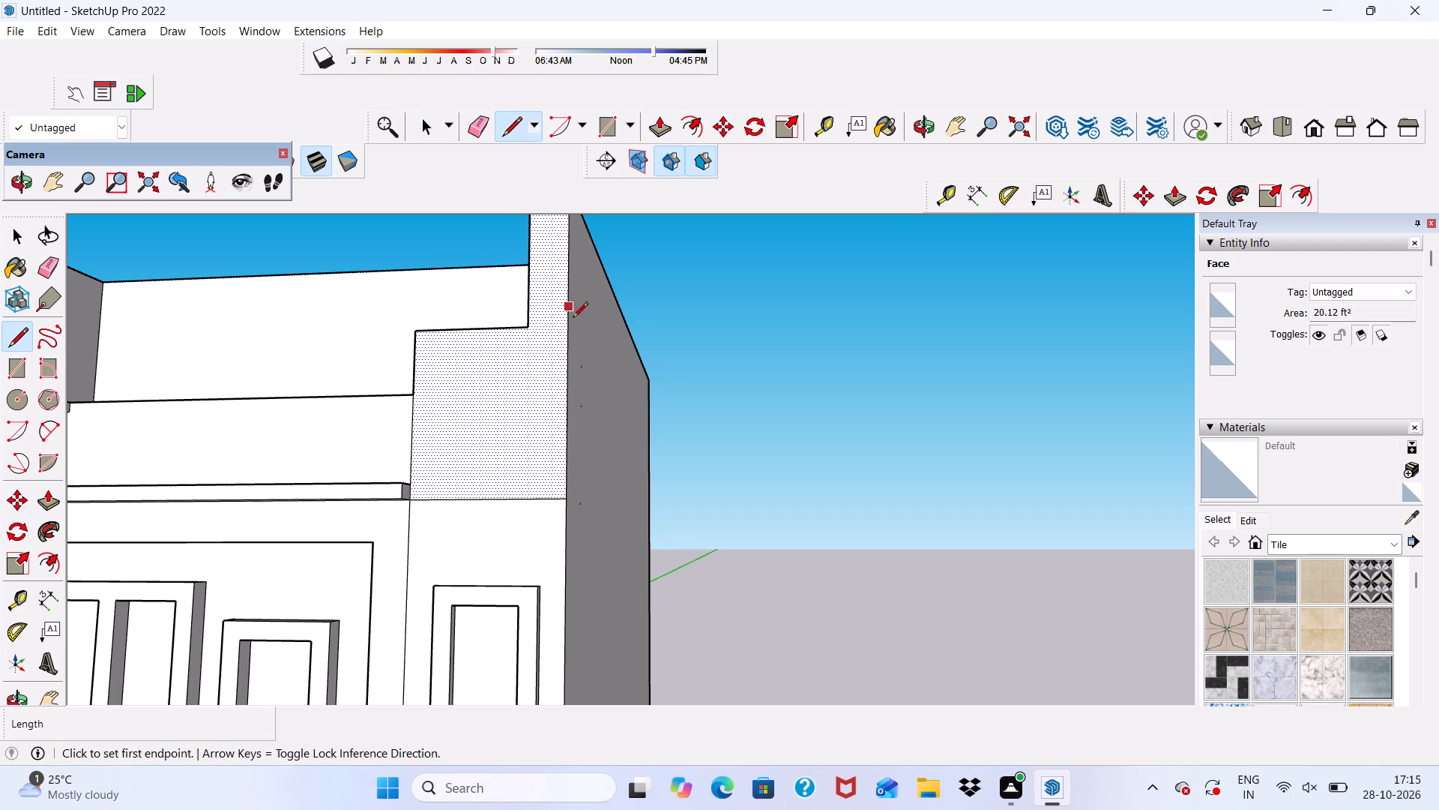
{"action": "scroll", "coordinate": [573, 331], "scroll_direction": "up", "scroll_amount": 4}
{"action": "left_click", "coordinate": [506, 321]}
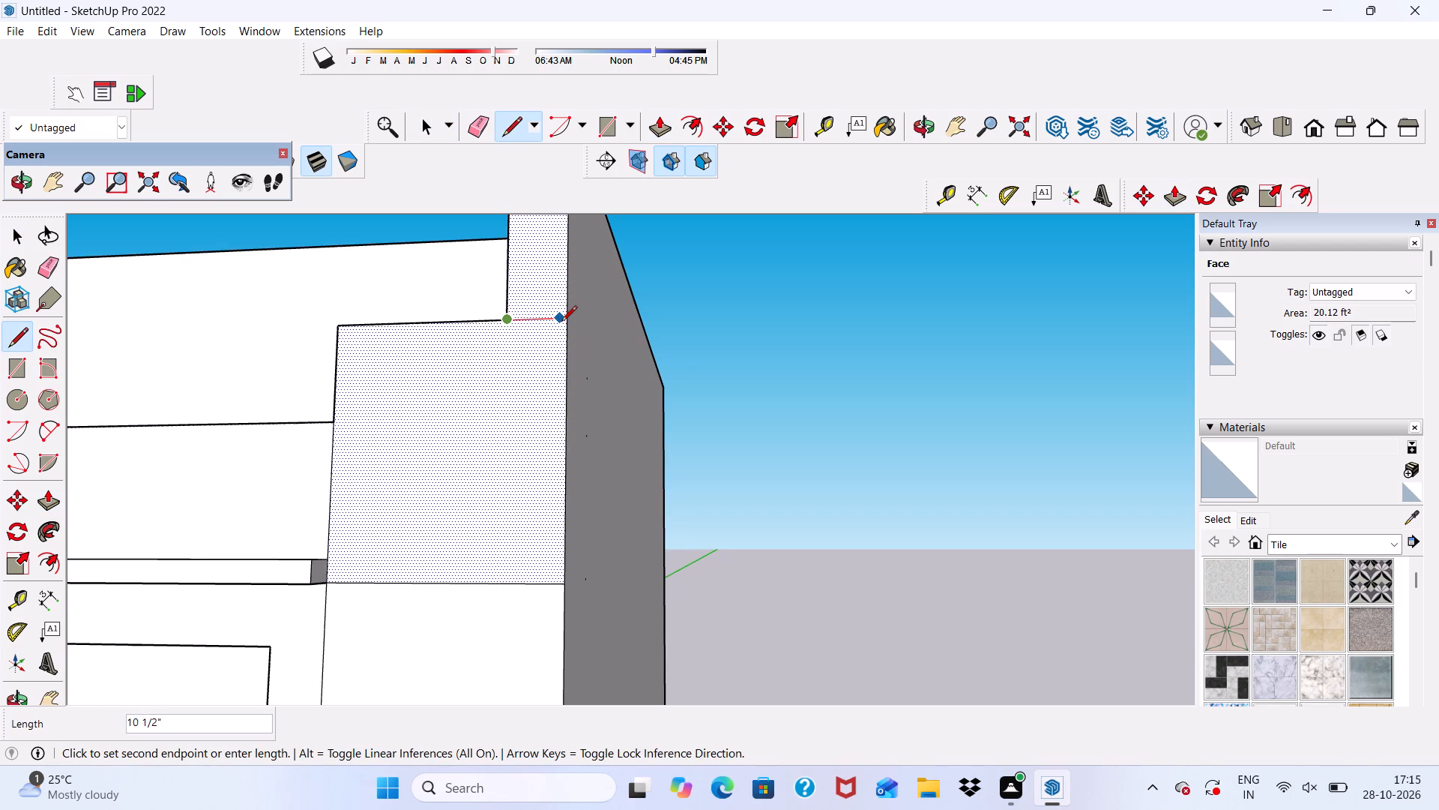
{"action": "left_click", "coordinate": [565, 323]}
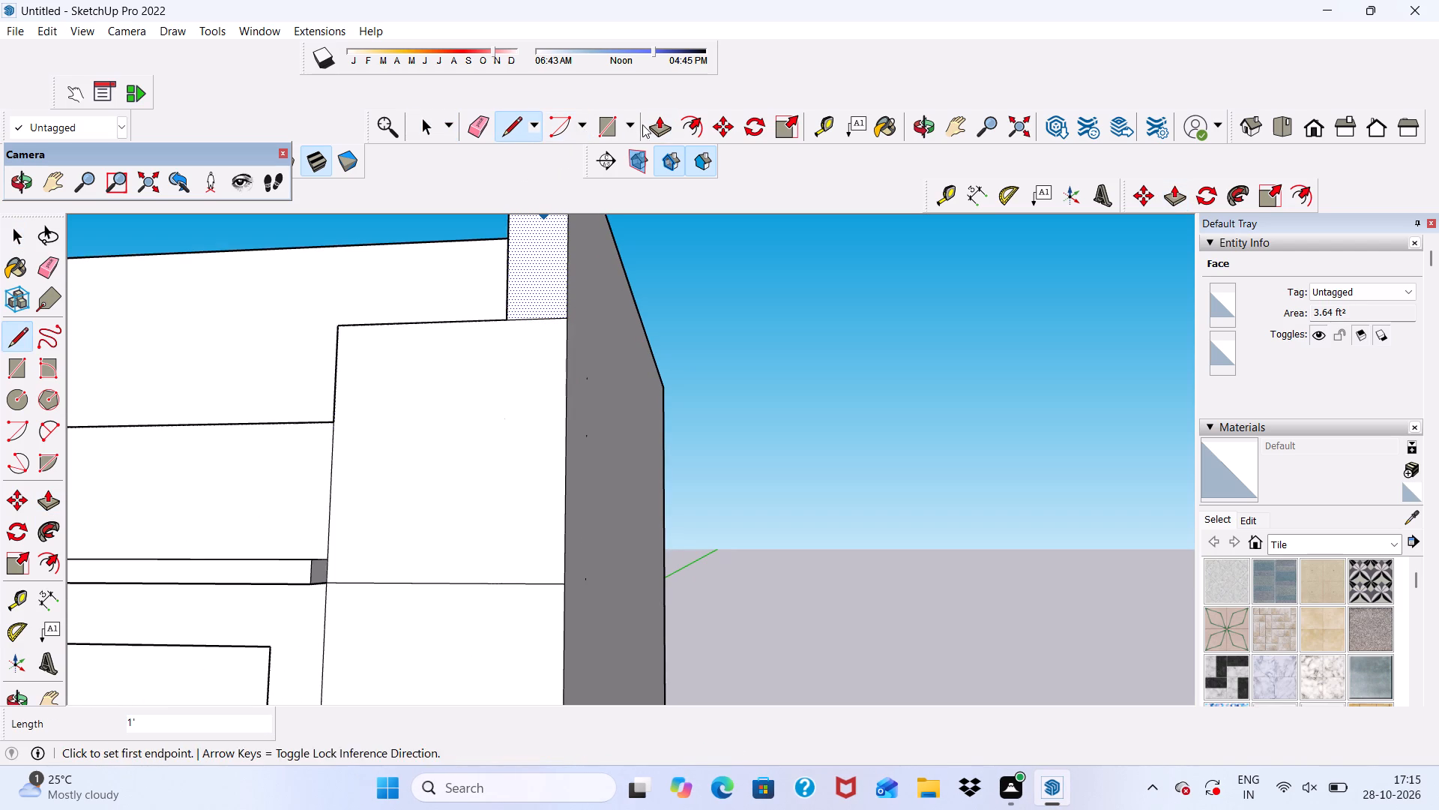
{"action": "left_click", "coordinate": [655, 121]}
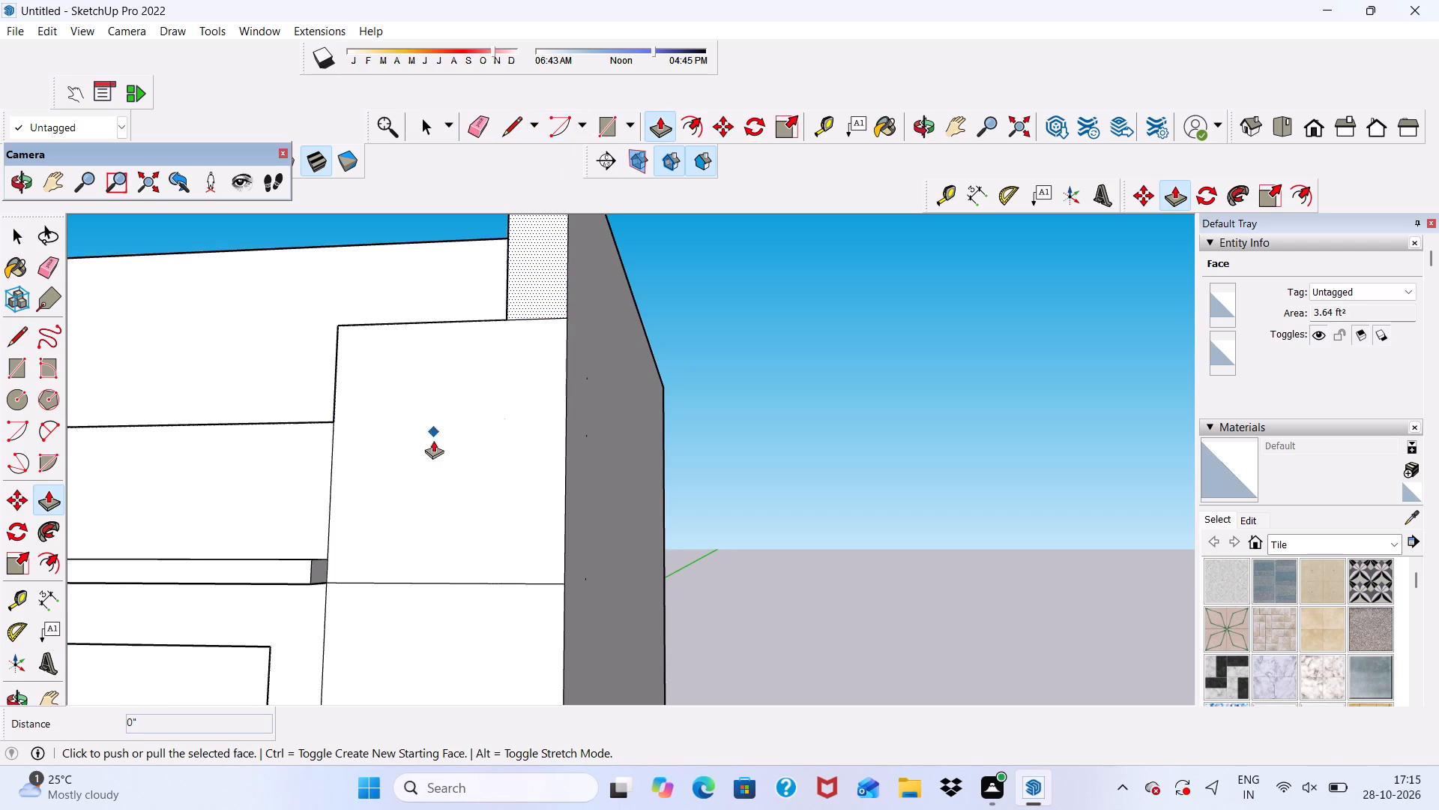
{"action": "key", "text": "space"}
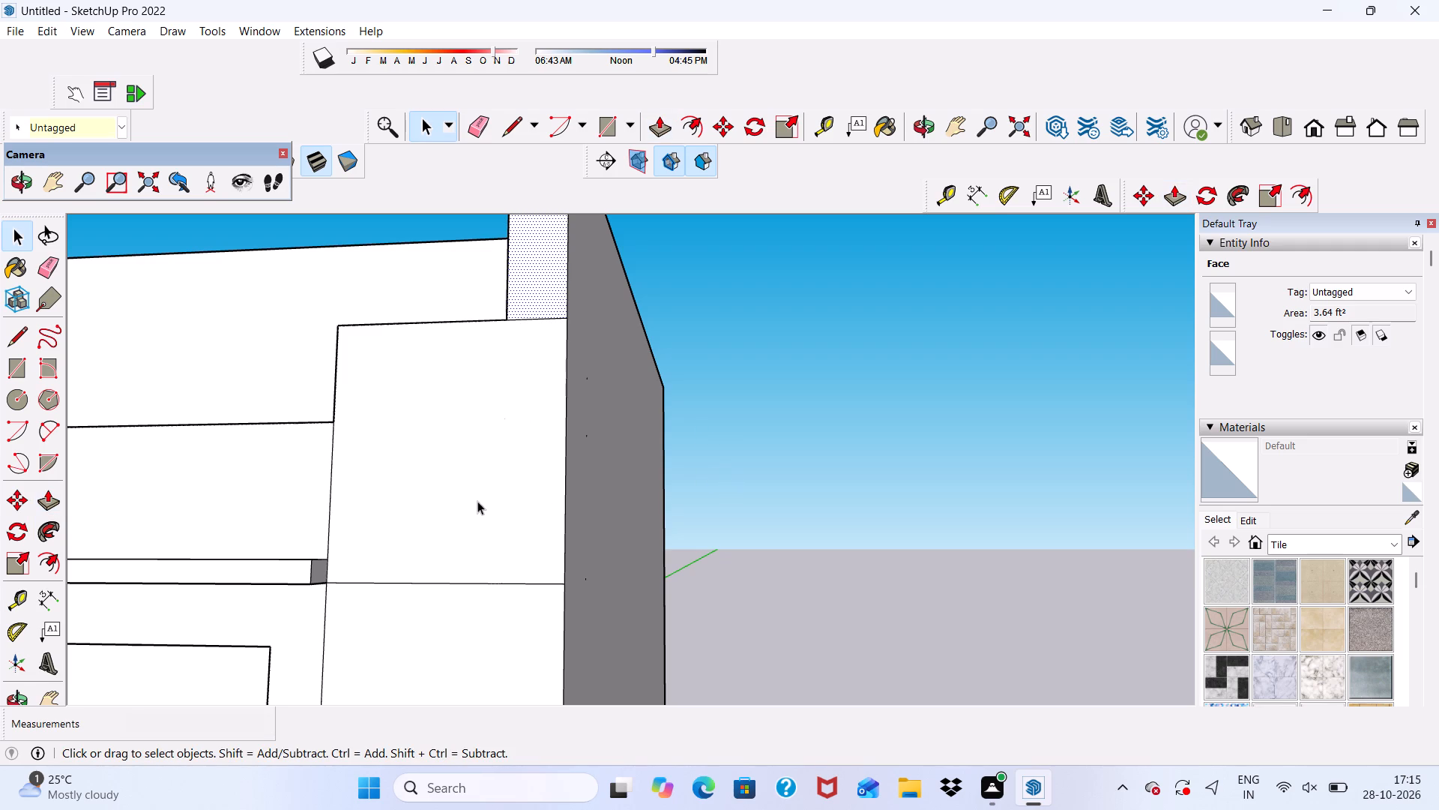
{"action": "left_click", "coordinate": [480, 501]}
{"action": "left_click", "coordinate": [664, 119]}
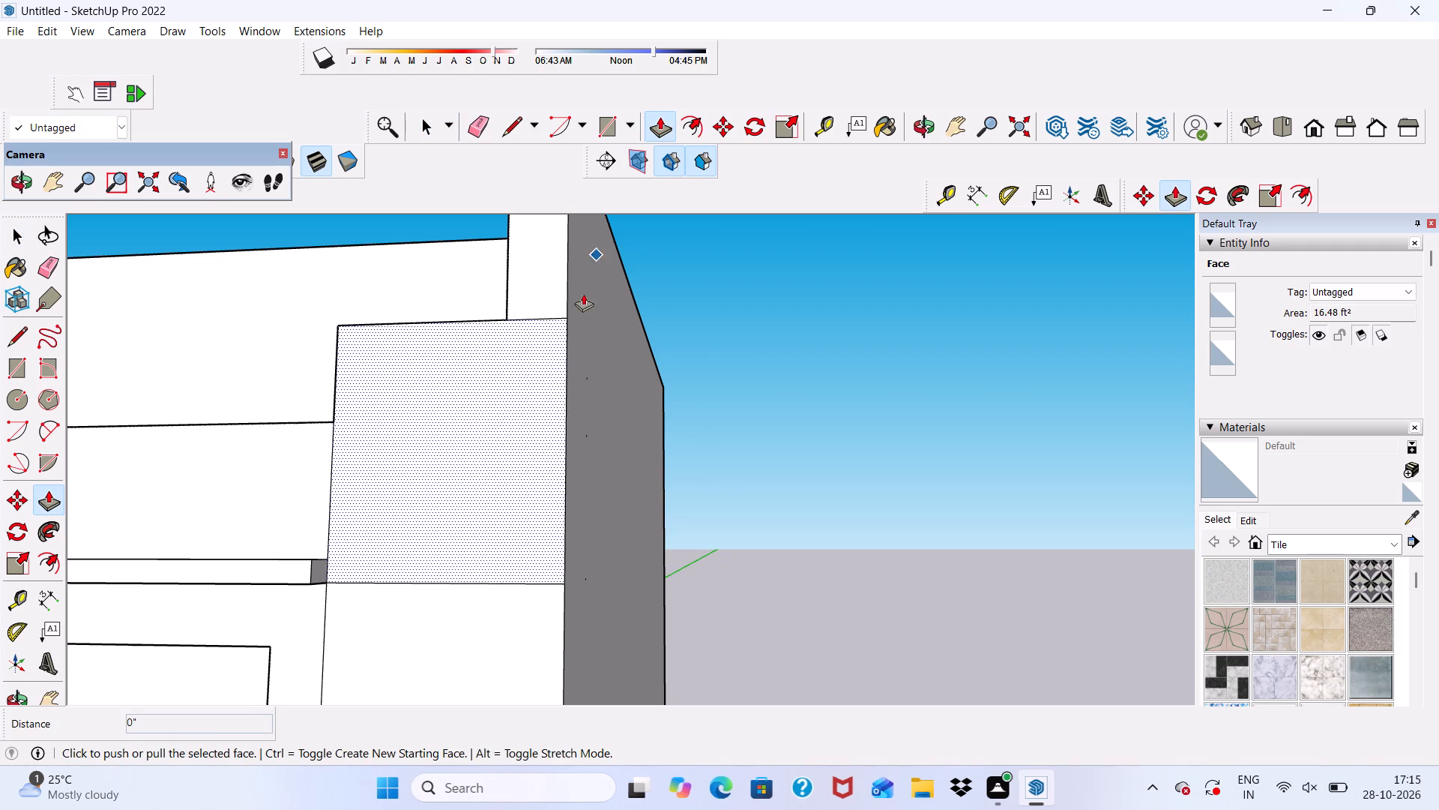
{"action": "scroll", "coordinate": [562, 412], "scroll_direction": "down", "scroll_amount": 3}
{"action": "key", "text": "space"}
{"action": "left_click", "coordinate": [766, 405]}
Erase the horizontal seam line between the raised corner block and the wall strip above the narrow window.
{"action": "scroll", "coordinate": [593, 431], "scroll_direction": "down", "scroll_amount": 2}
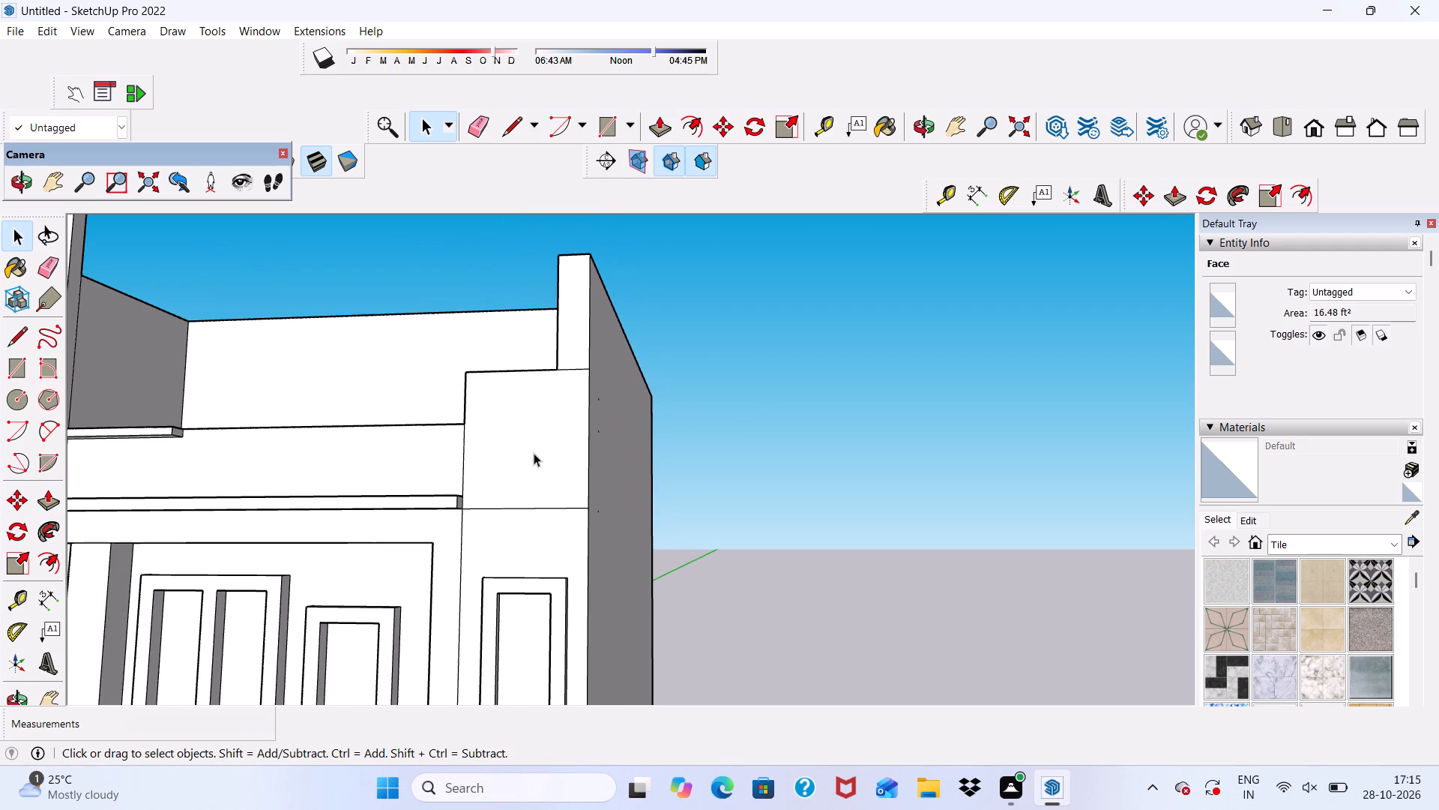
{"action": "left_click", "coordinate": [484, 121]}
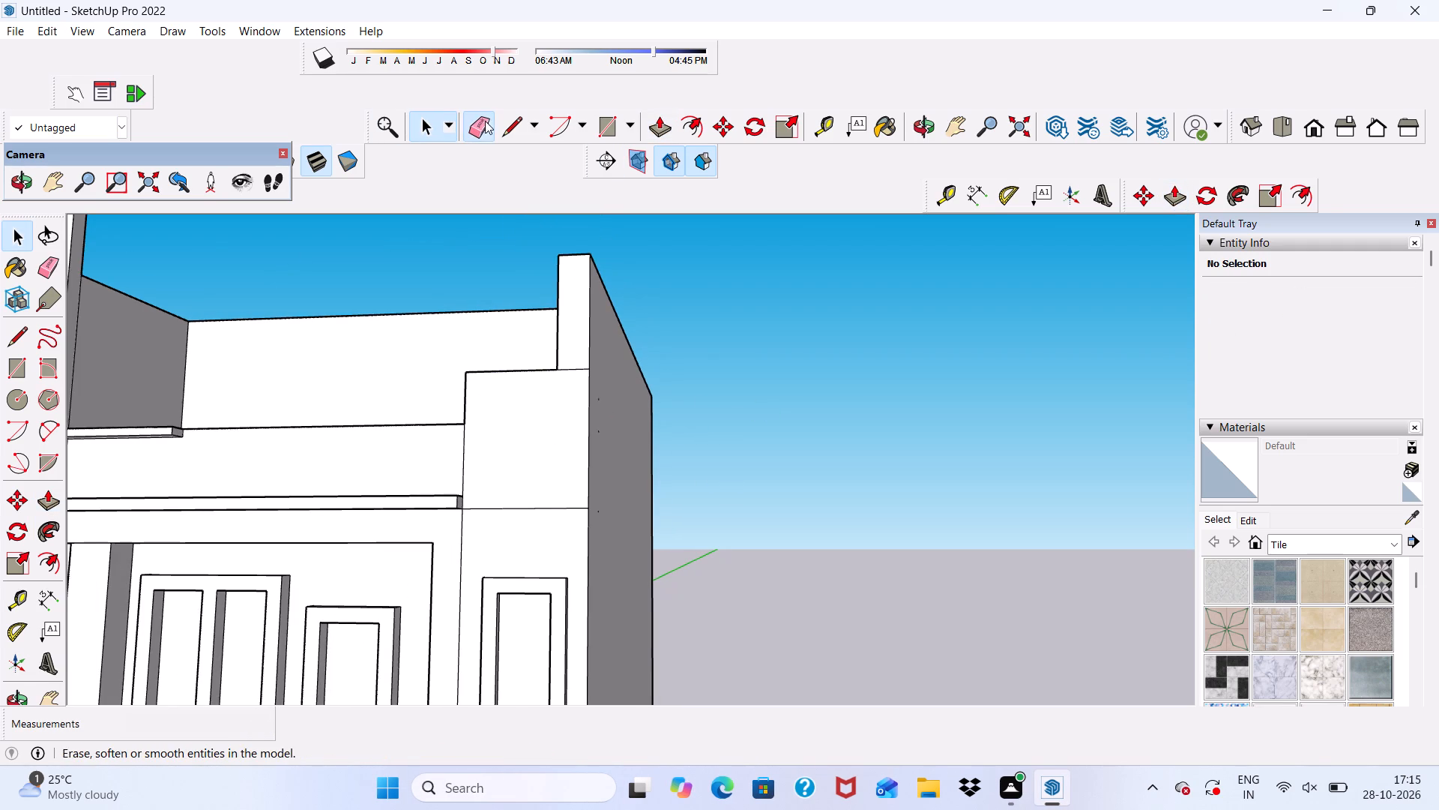
{"action": "left_click_drag", "start_coordinate": [525, 492], "coordinate": [528, 507]}
{"action": "left_click_drag", "start_coordinate": [556, 494], "coordinate": [561, 507]}
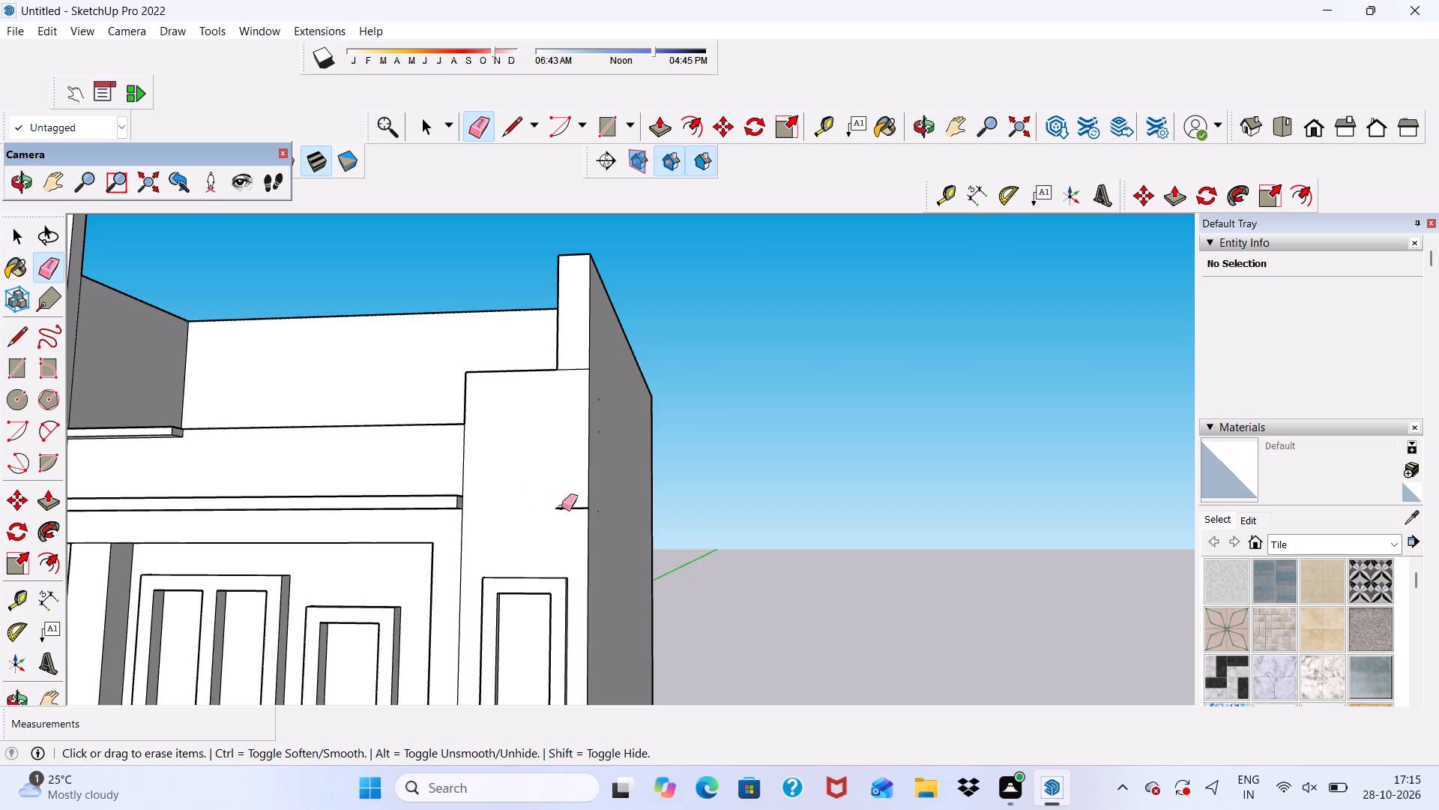
{"action": "left_click_drag", "start_coordinate": [561, 507], "coordinate": [562, 515]}
Erase the tiny stray edge marks on the side wall near the front corner.
{"action": "middle_click_drag", "start_coordinate": [609, 498], "coordinate": [534, 514]}
{"action": "left_click_drag", "start_coordinate": [579, 394], "coordinate": [582, 400]}
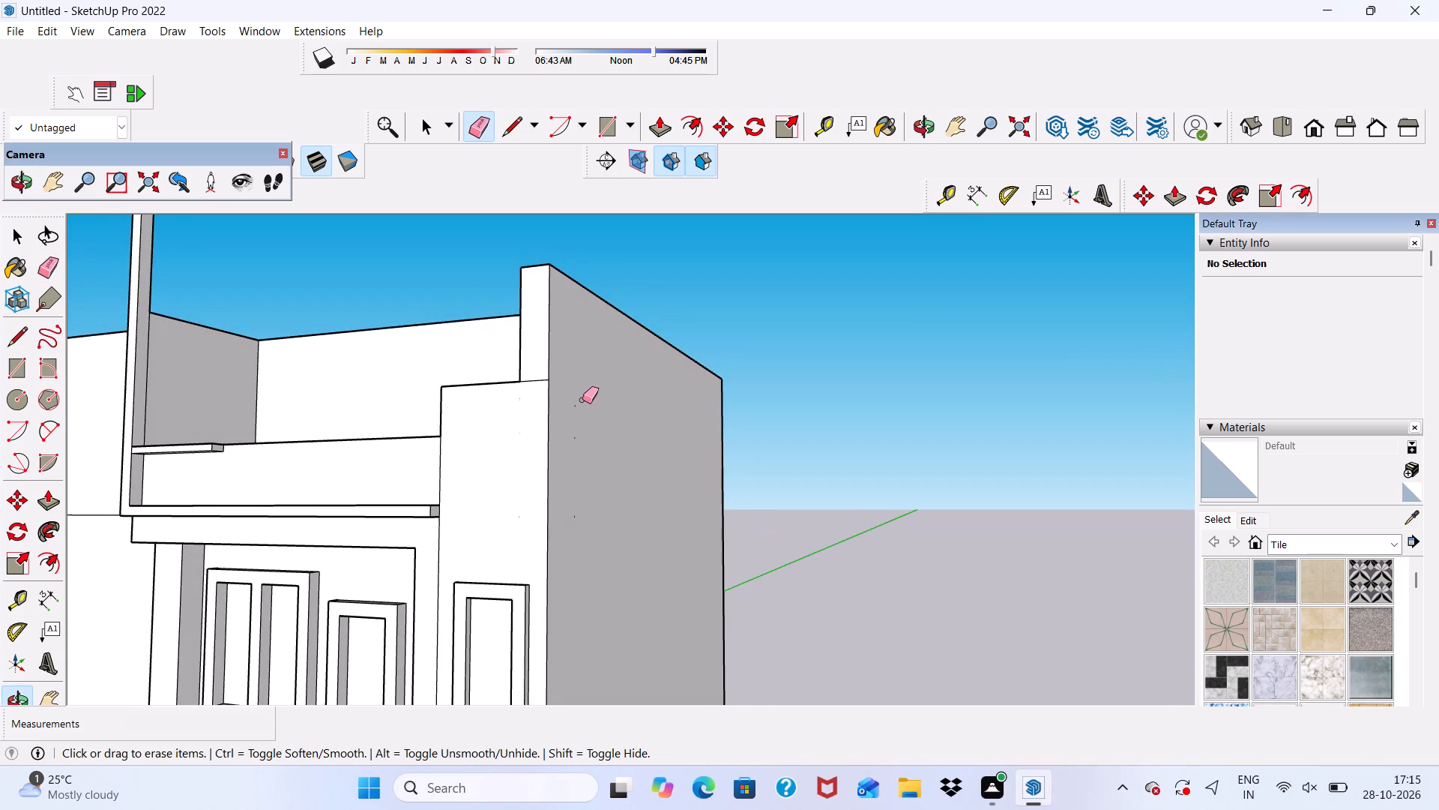
{"action": "left_click_drag", "start_coordinate": [582, 400], "coordinate": [575, 450]}
{"action": "left_click_drag", "start_coordinate": [573, 403], "coordinate": [578, 428]}
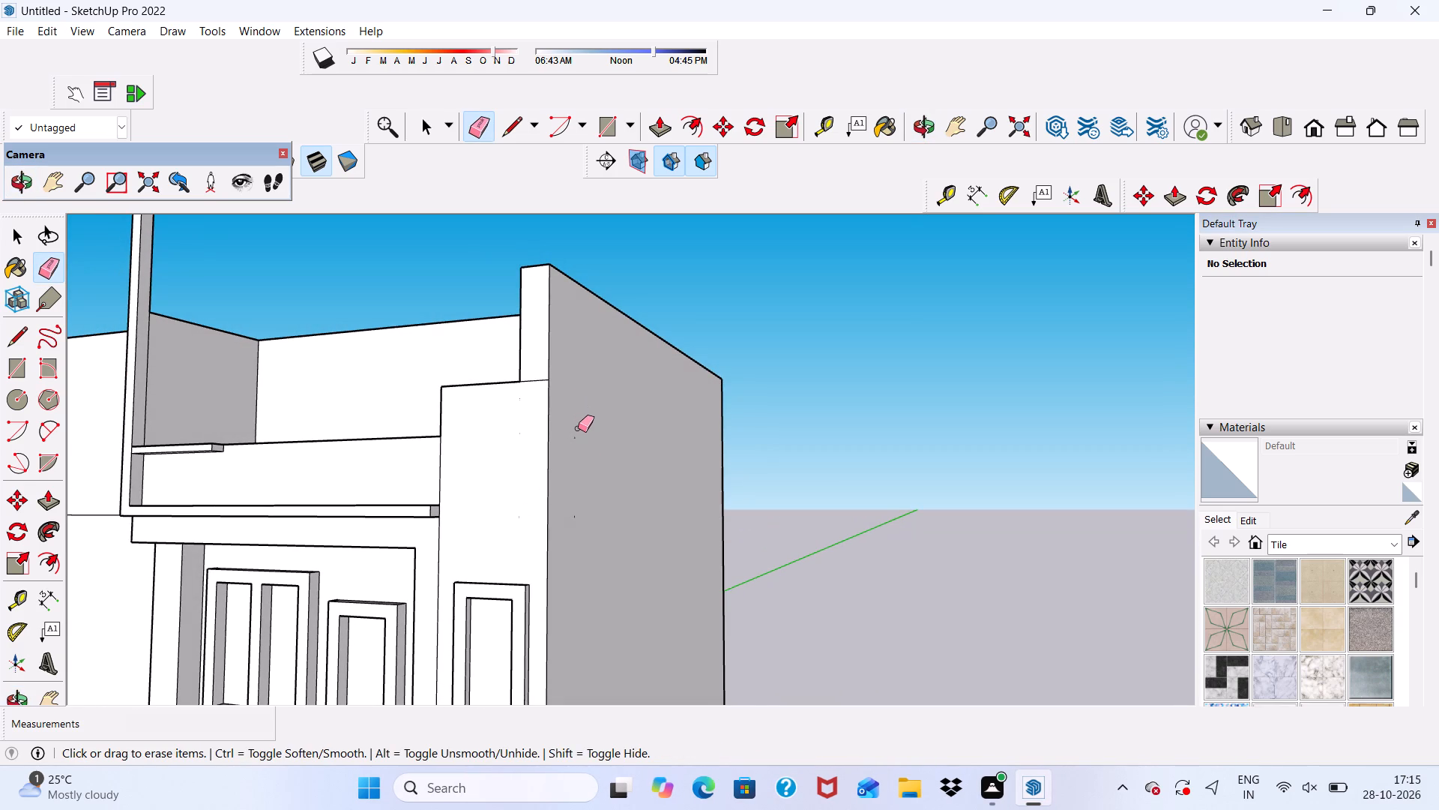
{"action": "left_click_drag", "start_coordinate": [578, 436], "coordinate": [582, 475]}
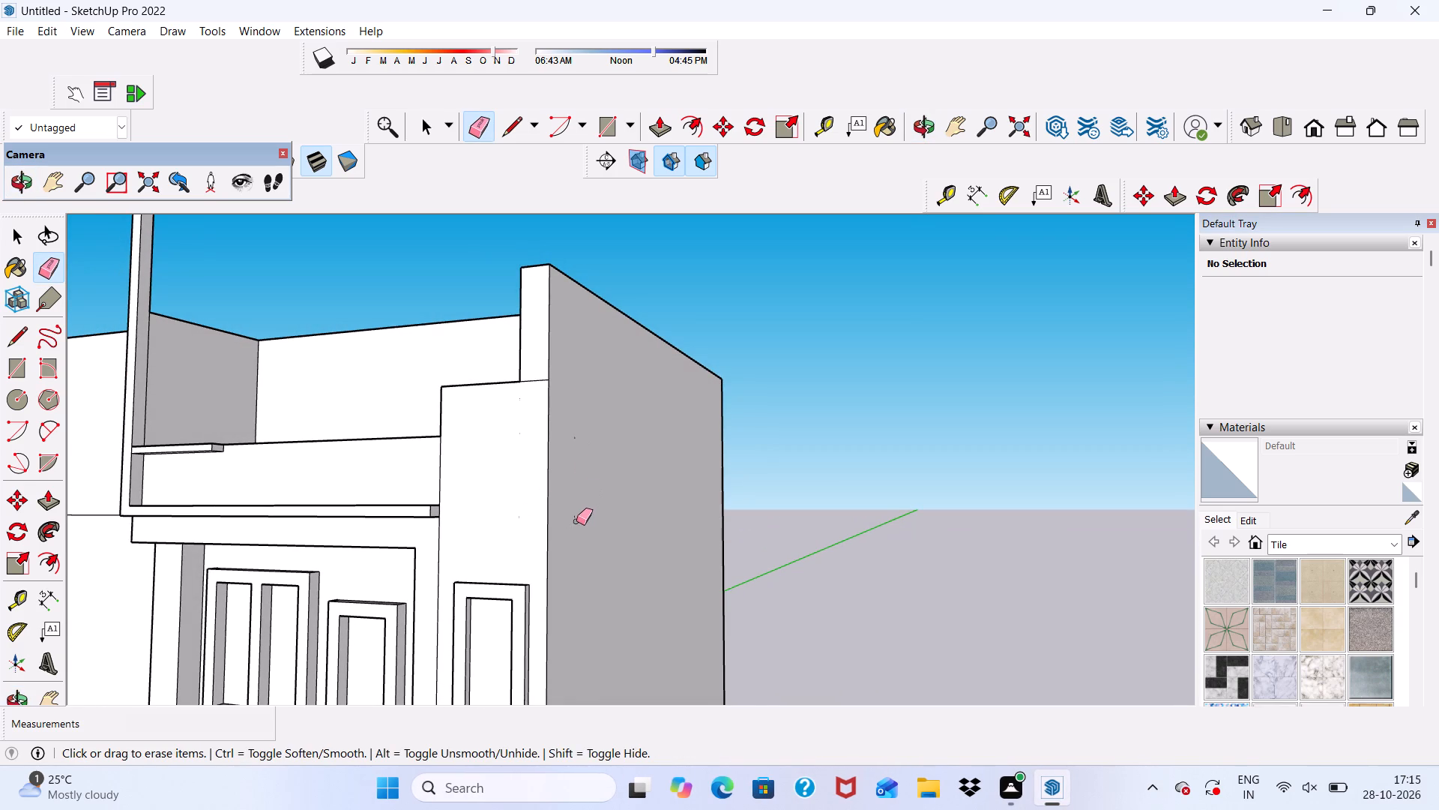
{"action": "left_click_drag", "start_coordinate": [573, 526], "coordinate": [570, 520]}
{"action": "left_click_drag", "start_coordinate": [570, 511], "coordinate": [570, 522]}
{"action": "left_click", "coordinate": [570, 509]}
{"action": "left_click_drag", "start_coordinate": [576, 511], "coordinate": [582, 519]}
{"action": "left_click", "coordinate": [579, 439]}
{"action": "left_click", "coordinate": [574, 436]}
{"action": "left_click_drag", "start_coordinate": [580, 430], "coordinate": [583, 438]}
Push/Pull the corner wall face around the narrow upper window outward by 3".
{"action": "scroll", "coordinate": [558, 381], "scroll_direction": "down", "scroll_amount": 4}
{"action": "middle_click_drag", "start_coordinate": [566, 428], "coordinate": [636, 398]}
{"action": "key", "text": "space"}
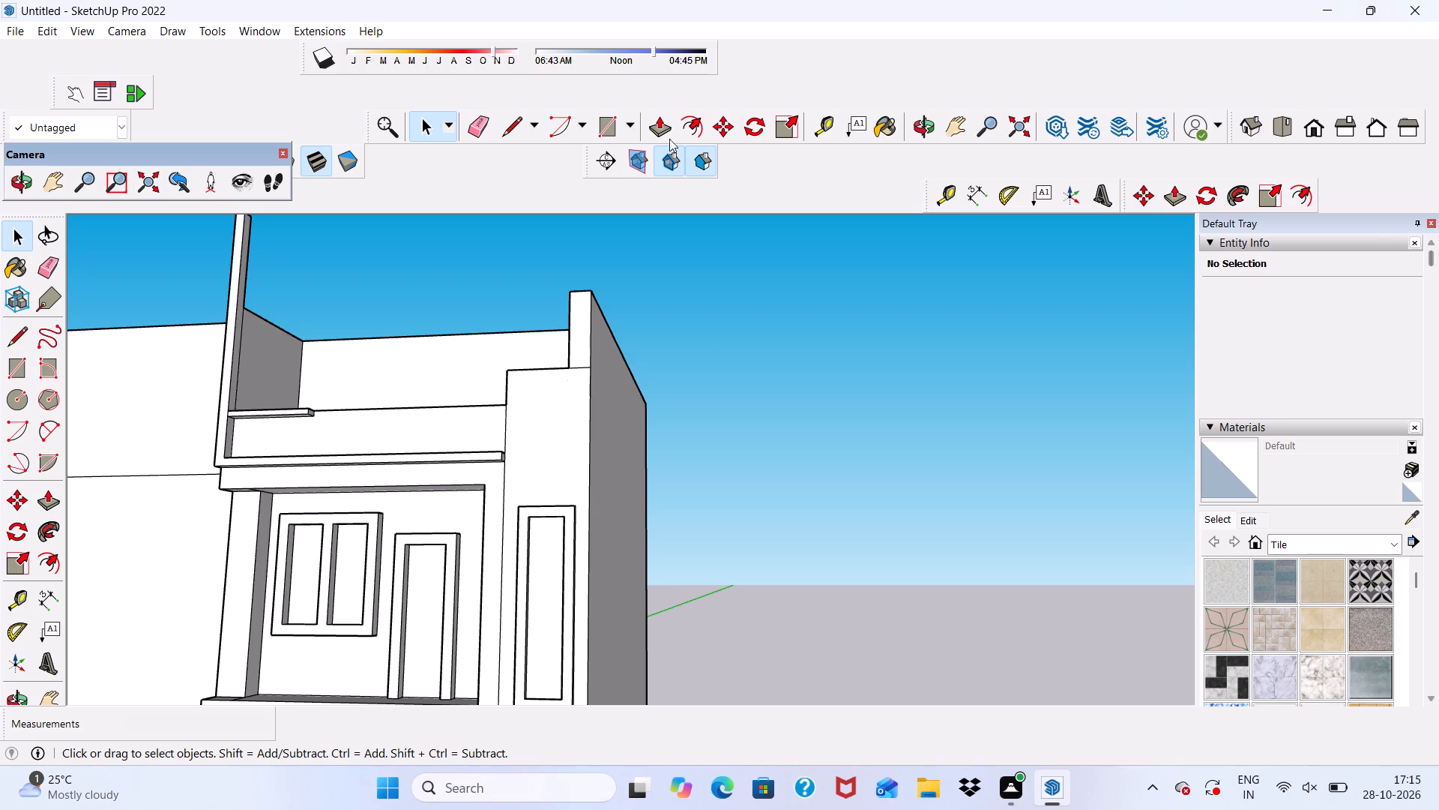
{"action": "scroll", "coordinate": [468, 373], "scroll_direction": "down", "scroll_amount": 2}
{"action": "middle_click_drag", "start_coordinate": [667, 369], "coordinate": [549, 439]}
{"action": "scroll", "coordinate": [542, 437], "scroll_direction": "up", "scroll_amount": 5}
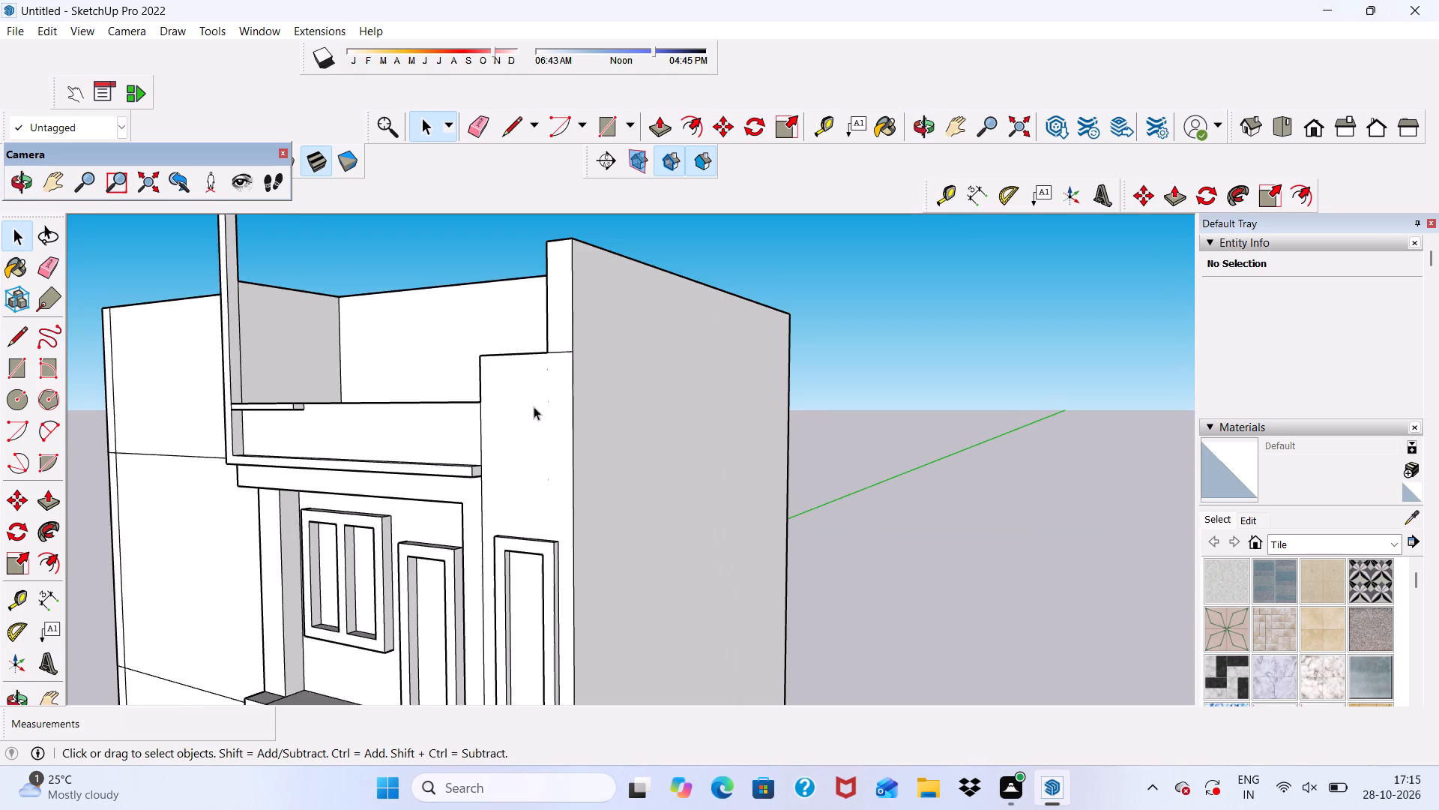
{"action": "left_click", "coordinate": [534, 406]}
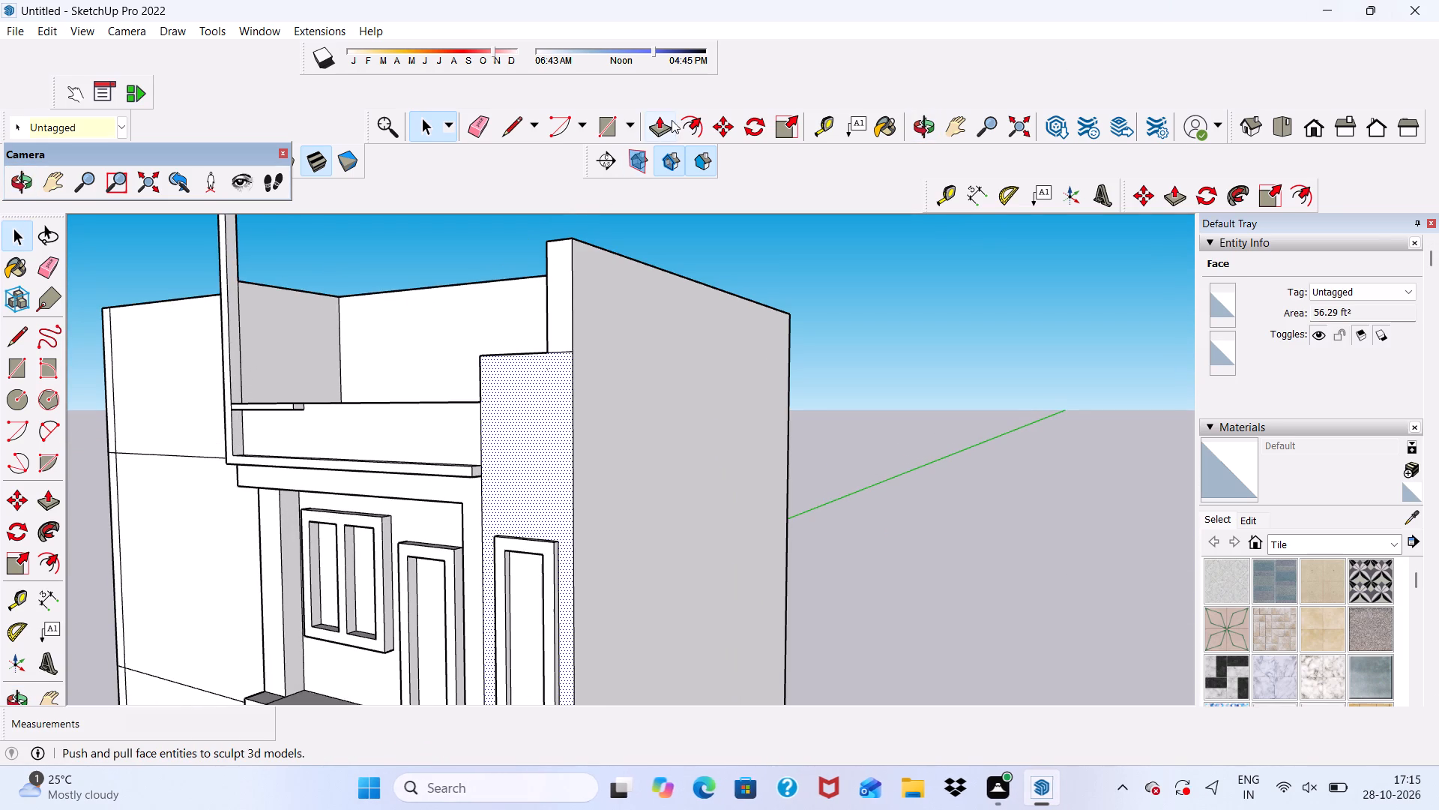
{"action": "left_click", "coordinate": [657, 124]}
{"action": "left_click", "coordinate": [525, 423]}
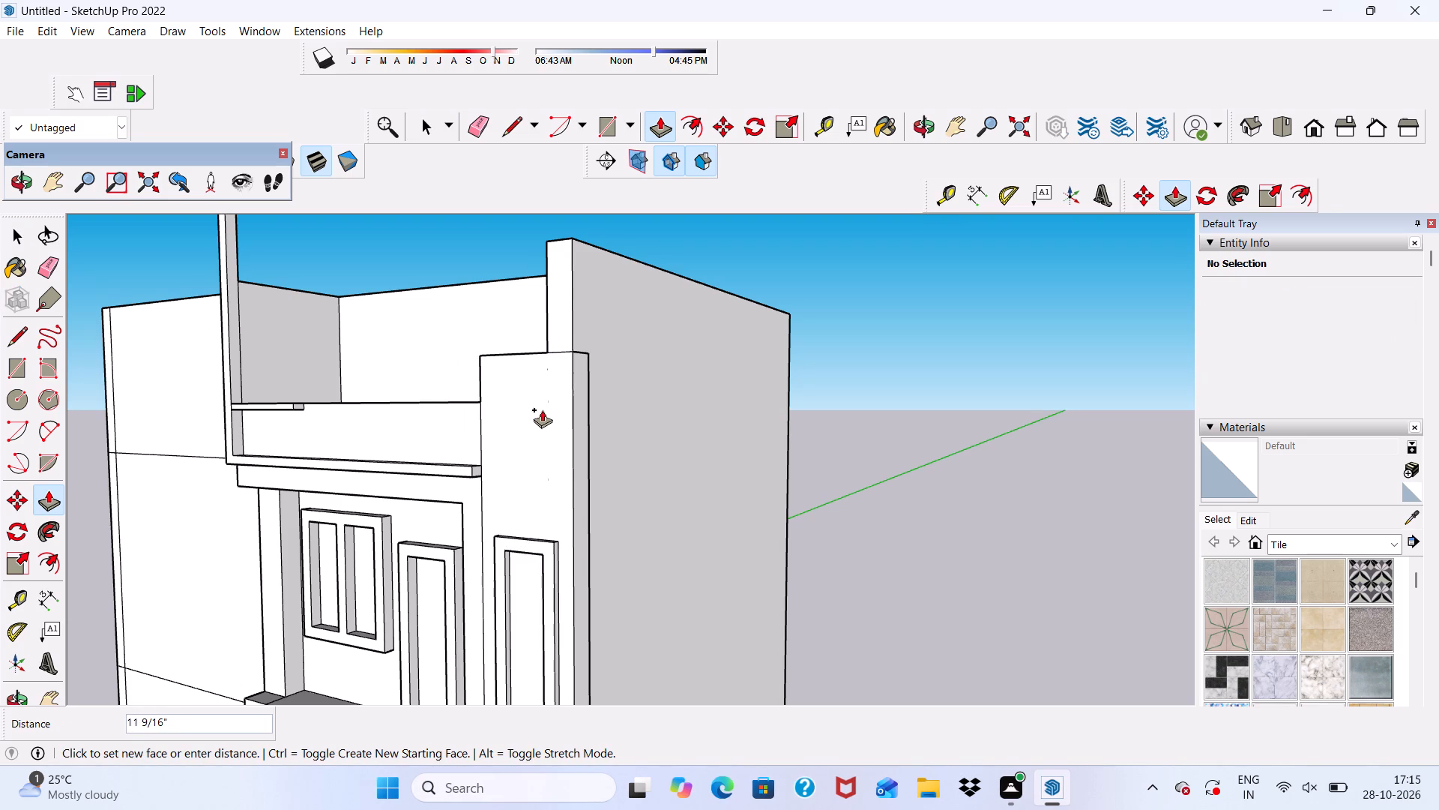
{"action": "key", "text": "3"}
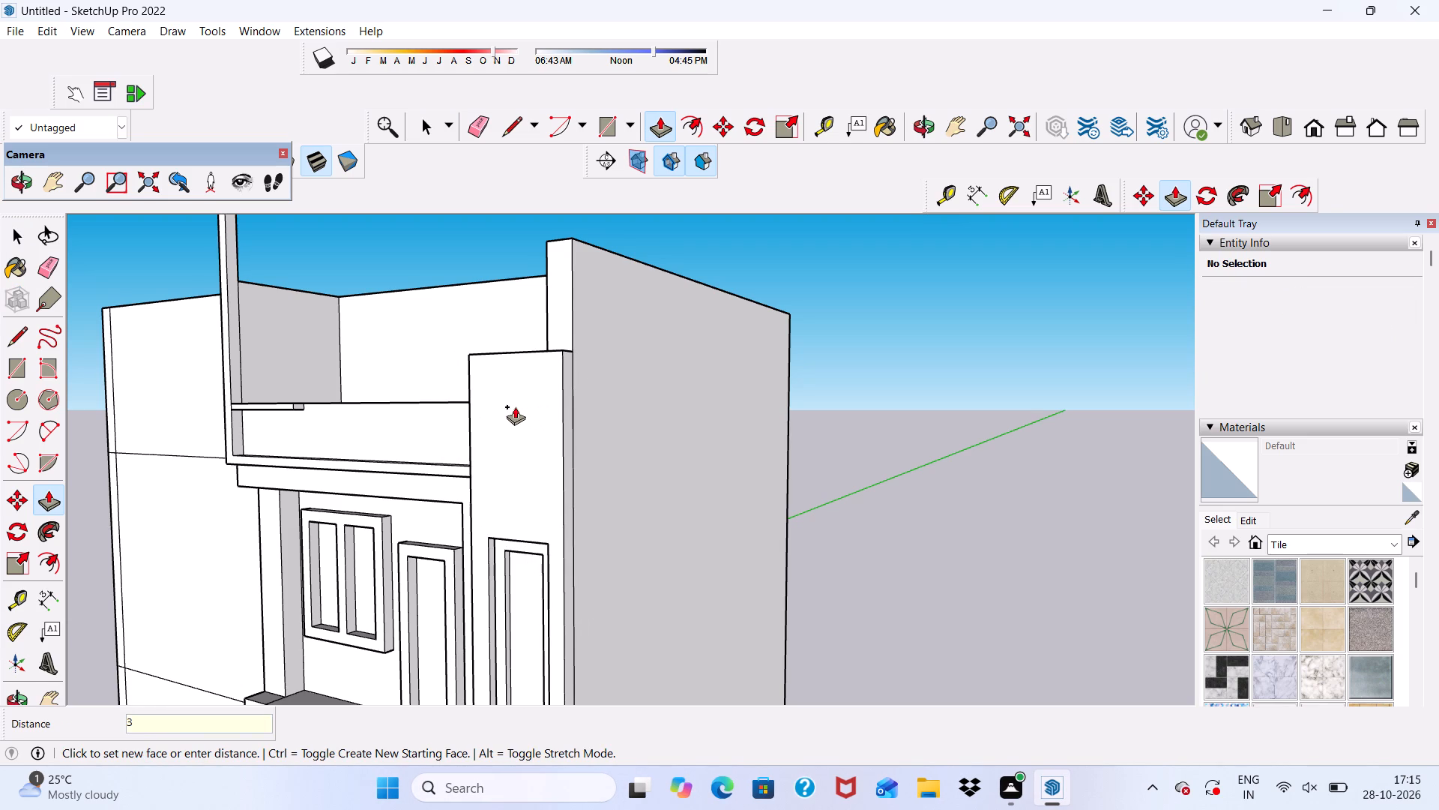
{"action": "key", "text": "shift+quotedbl"}
{"action": "key", "text": "Return"}
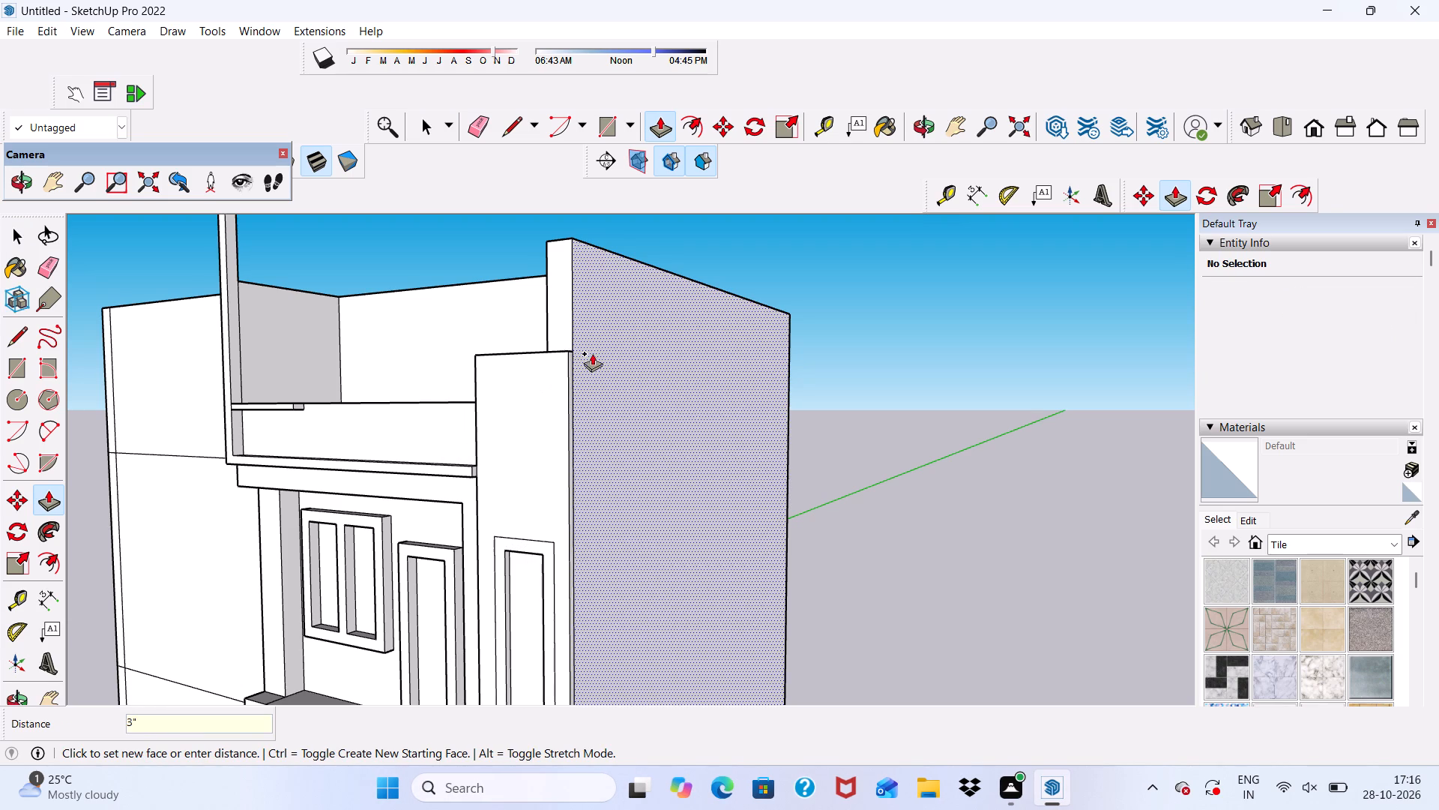
Push/Pull the narrow upper window's frame face outward by 3" from the corner wall.
{"action": "scroll", "coordinate": [340, 346], "scroll_direction": "down", "scroll_amount": 5}
{"action": "middle_click_drag", "start_coordinate": [576, 434], "coordinate": [837, 418]}
{"action": "scroll", "coordinate": [683, 421], "scroll_direction": "up", "scroll_amount": 11}
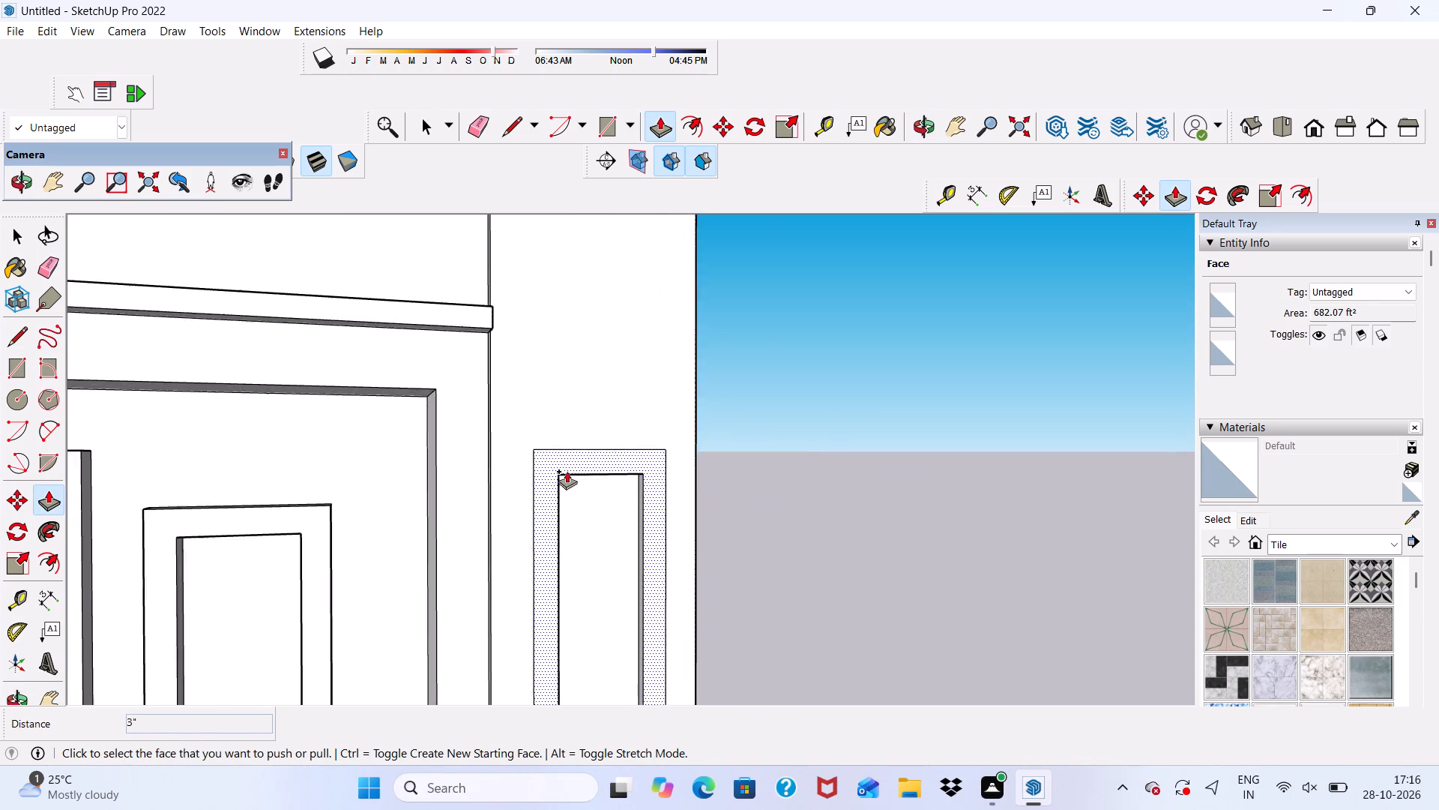
{"action": "scroll", "coordinate": [567, 471], "scroll_direction": "up", "scroll_amount": 5}
{"action": "left_click", "coordinate": [546, 466]}
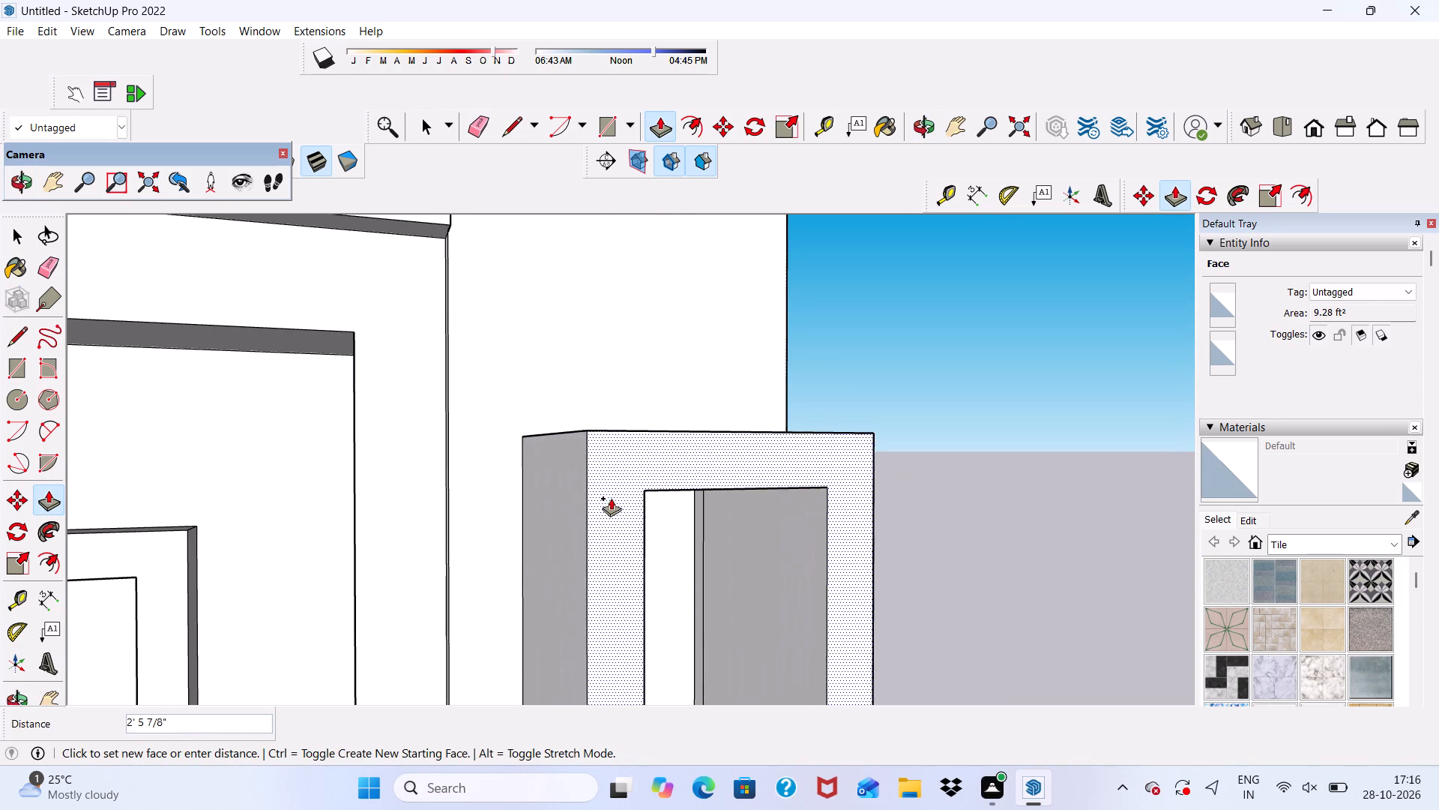
{"action": "key", "text": "3"}
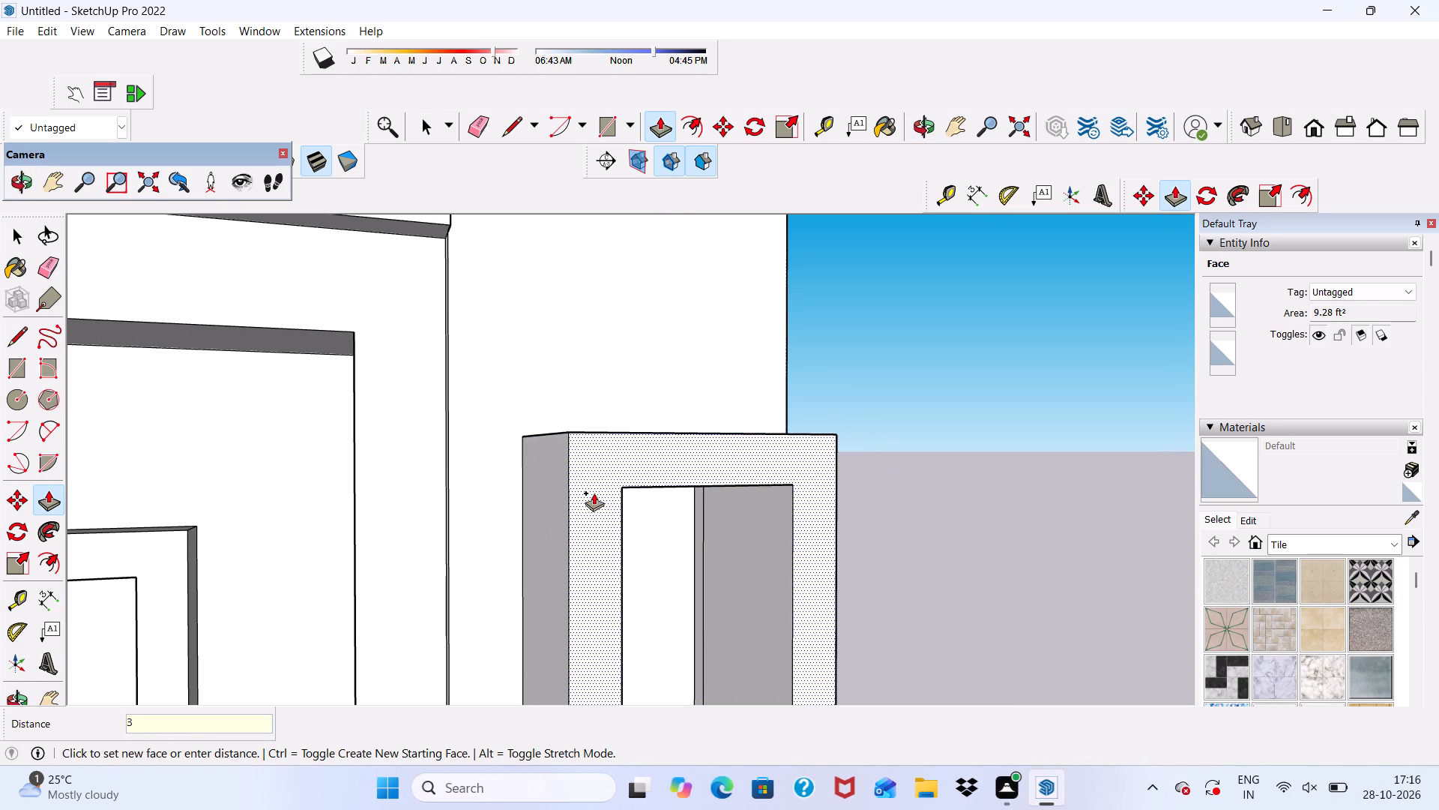
{"action": "key", "text": "shift+quotedbl"}
{"action": "key", "text": "Return"}
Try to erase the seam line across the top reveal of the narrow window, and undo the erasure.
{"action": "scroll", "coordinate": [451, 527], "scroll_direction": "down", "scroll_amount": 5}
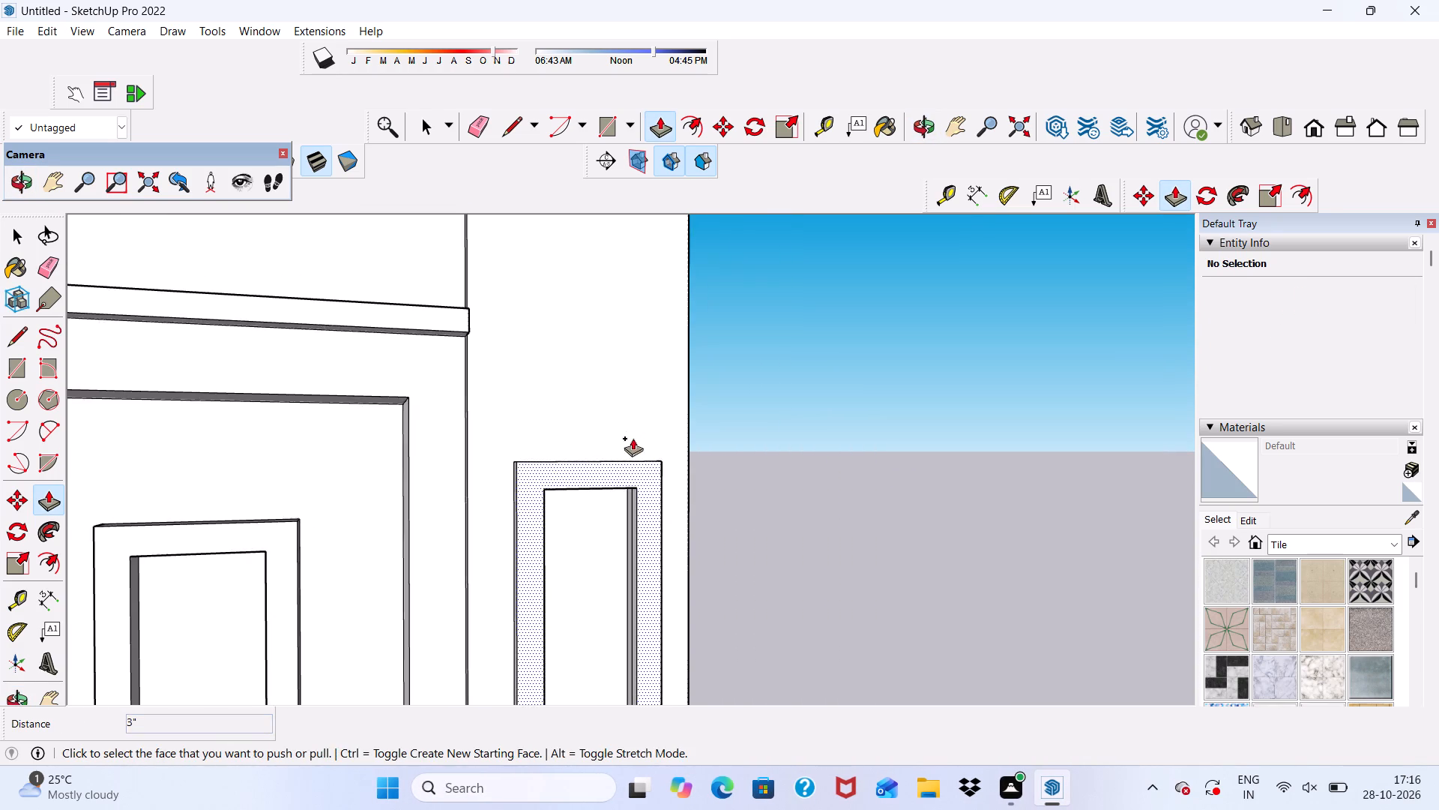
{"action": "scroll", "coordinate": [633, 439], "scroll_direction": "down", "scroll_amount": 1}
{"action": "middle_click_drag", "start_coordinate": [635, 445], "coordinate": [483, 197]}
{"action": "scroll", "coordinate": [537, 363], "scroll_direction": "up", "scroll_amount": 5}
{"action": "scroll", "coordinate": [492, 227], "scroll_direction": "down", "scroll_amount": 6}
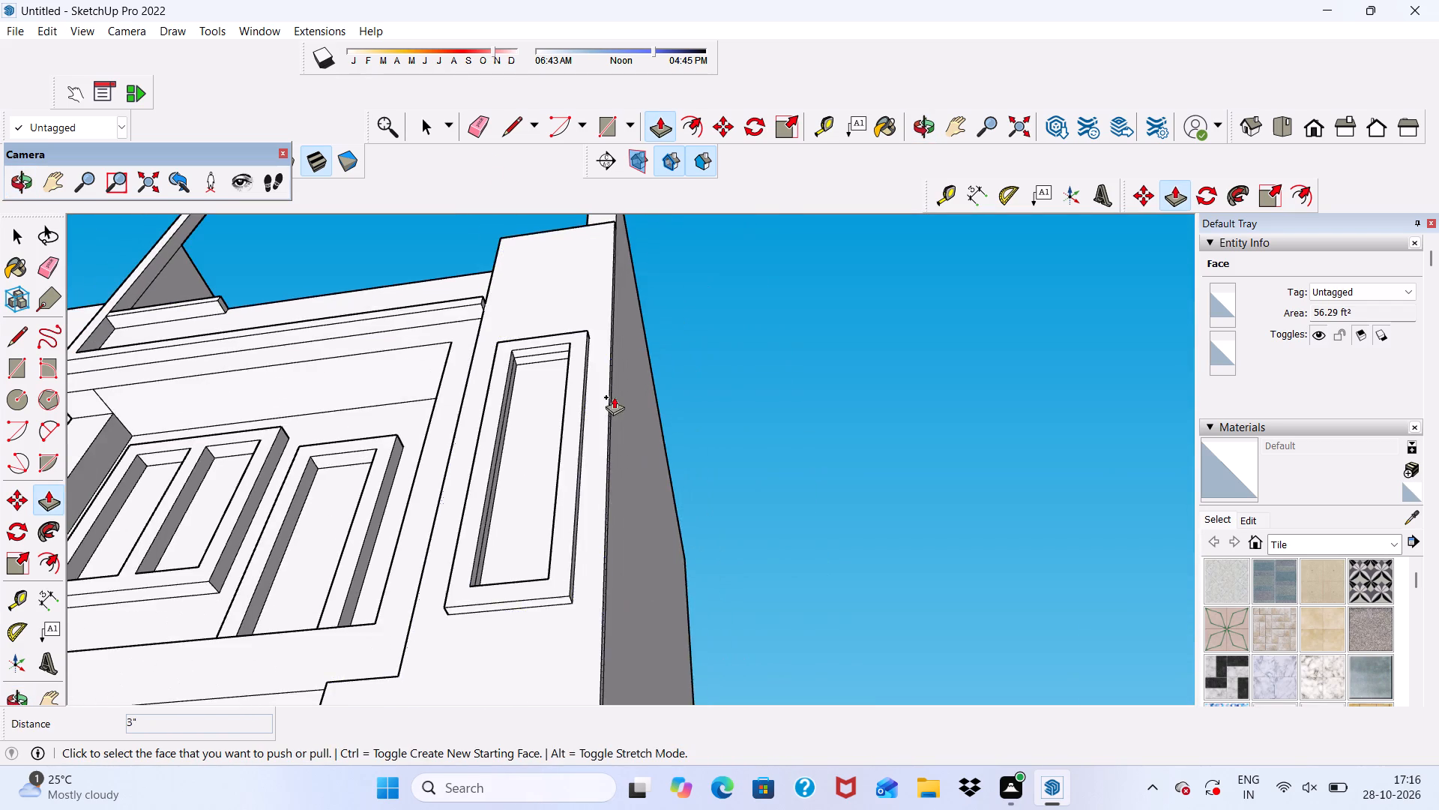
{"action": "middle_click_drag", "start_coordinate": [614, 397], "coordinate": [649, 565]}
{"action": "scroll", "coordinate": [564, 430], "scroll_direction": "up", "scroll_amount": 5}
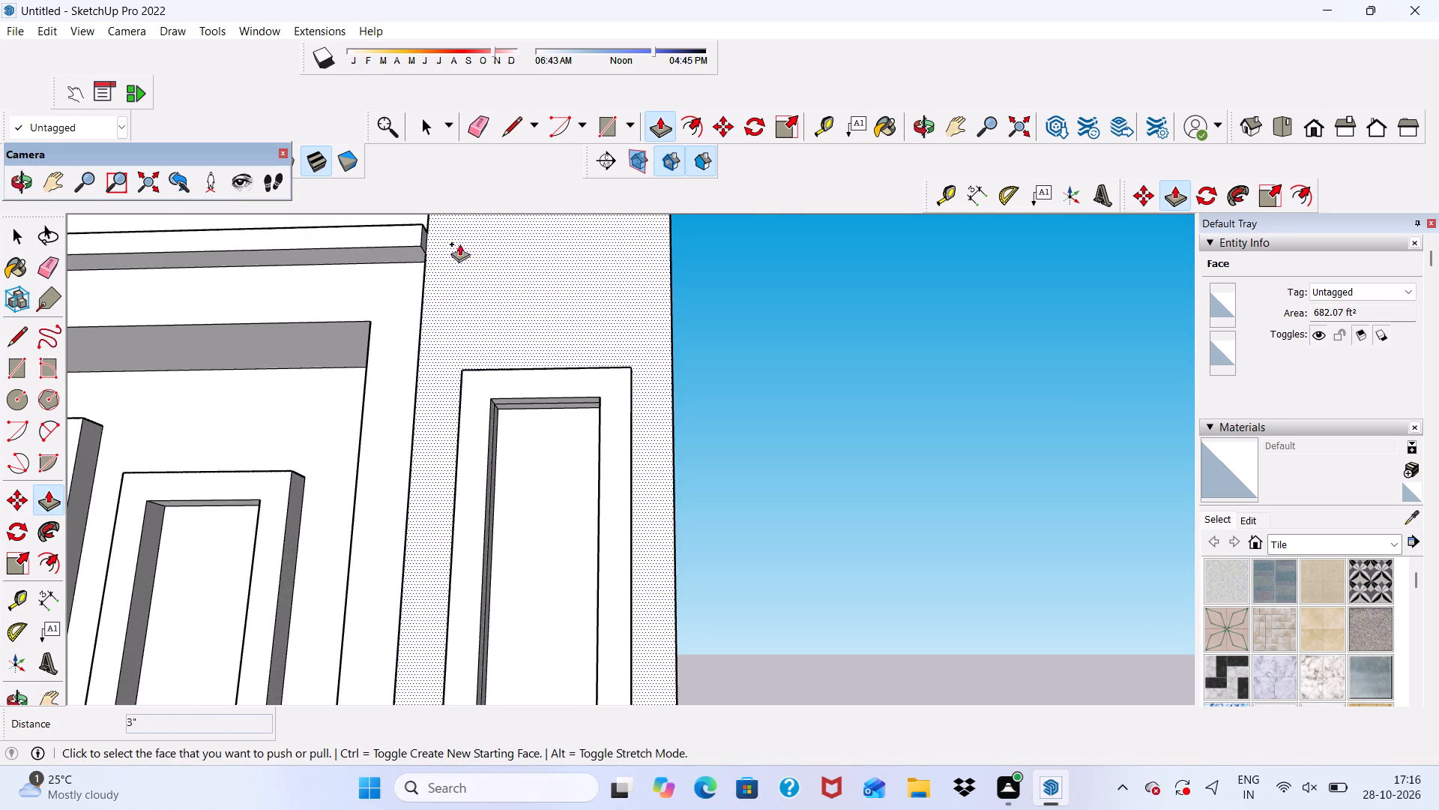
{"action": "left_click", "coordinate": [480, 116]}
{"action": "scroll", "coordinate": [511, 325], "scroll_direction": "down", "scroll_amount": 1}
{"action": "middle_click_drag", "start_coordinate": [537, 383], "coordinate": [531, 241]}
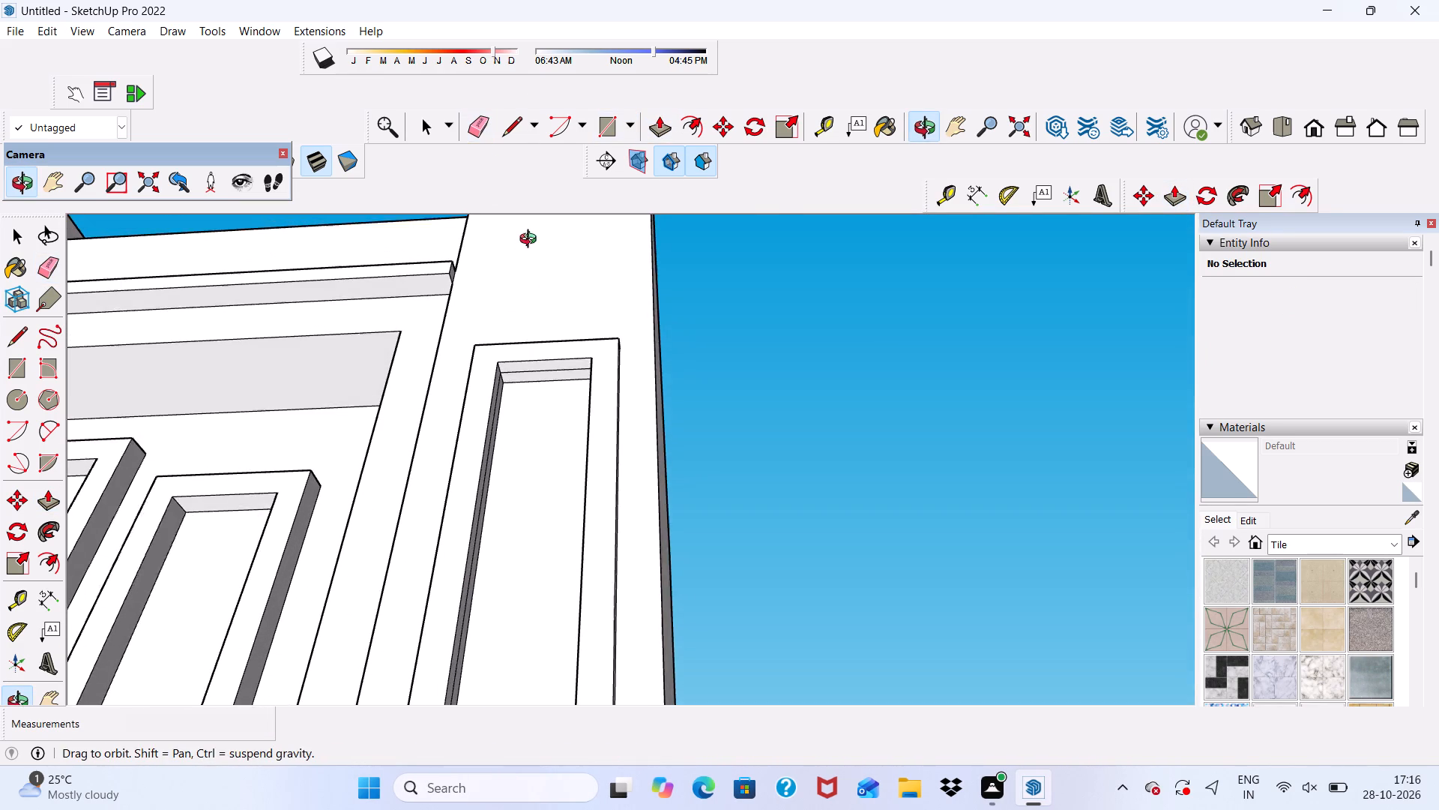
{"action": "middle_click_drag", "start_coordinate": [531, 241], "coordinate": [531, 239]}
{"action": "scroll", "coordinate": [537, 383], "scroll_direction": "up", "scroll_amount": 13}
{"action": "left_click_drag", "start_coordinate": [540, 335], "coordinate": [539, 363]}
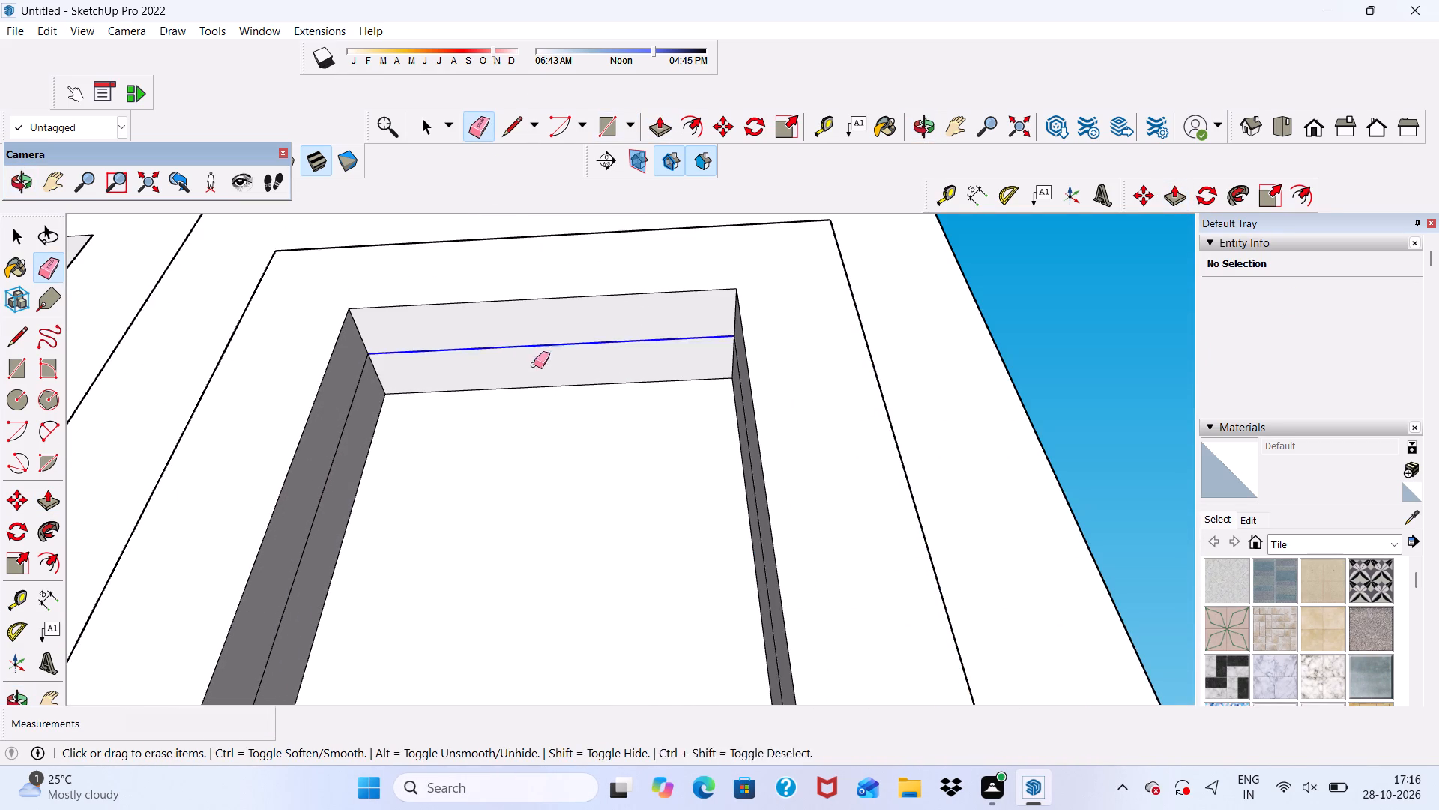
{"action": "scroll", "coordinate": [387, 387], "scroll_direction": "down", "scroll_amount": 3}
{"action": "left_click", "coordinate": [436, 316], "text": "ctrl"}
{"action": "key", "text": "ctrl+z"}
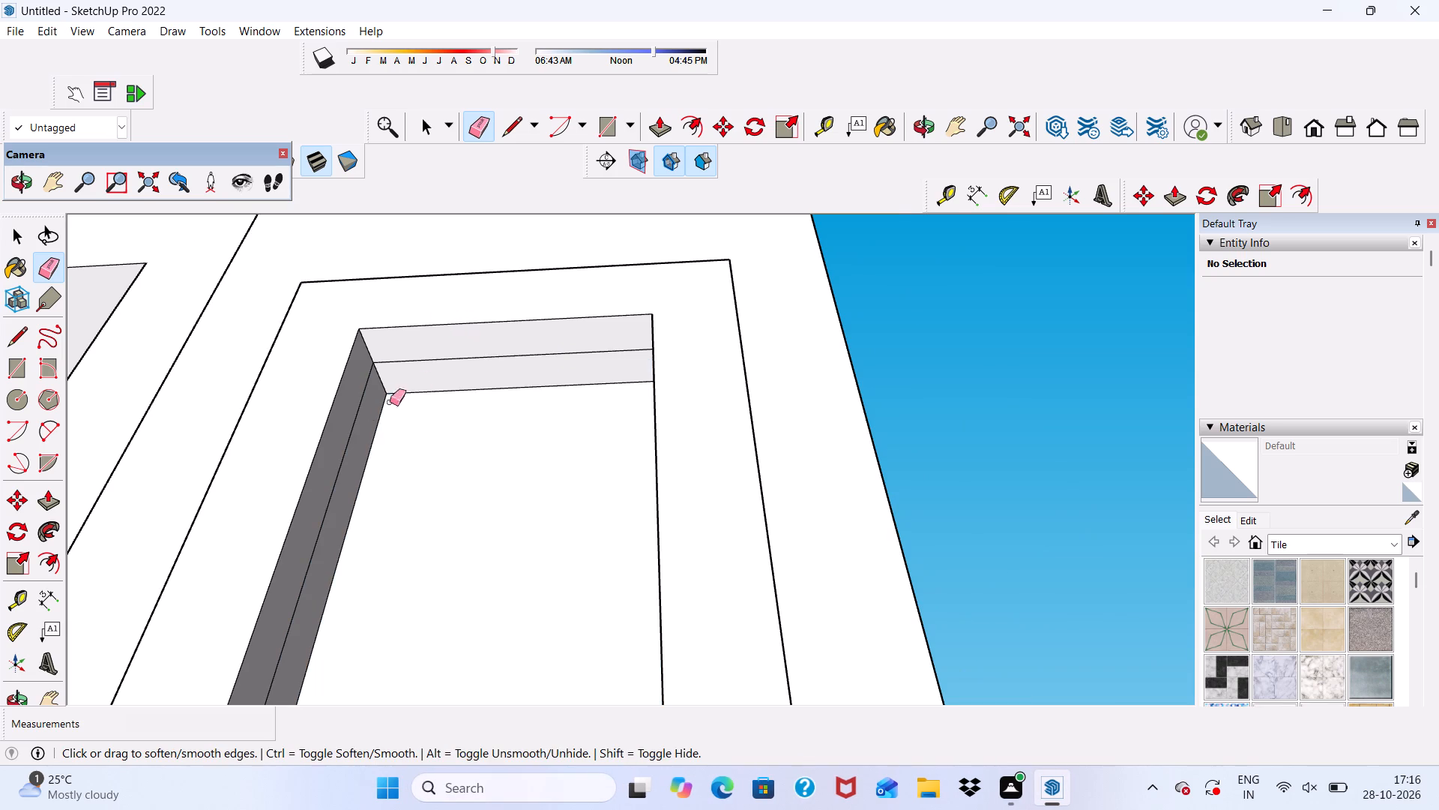
Erase the seam along the left reveal of the narrow window and delete the extra face covering its opening.
{"action": "scroll", "coordinate": [361, 428], "scroll_direction": "up", "scroll_amount": 3}
{"action": "left_click_drag", "start_coordinate": [343, 435], "coordinate": [360, 449]}
{"action": "scroll", "coordinate": [405, 360], "scroll_direction": "down", "scroll_amount": 4}
{"action": "key", "text": "space"}
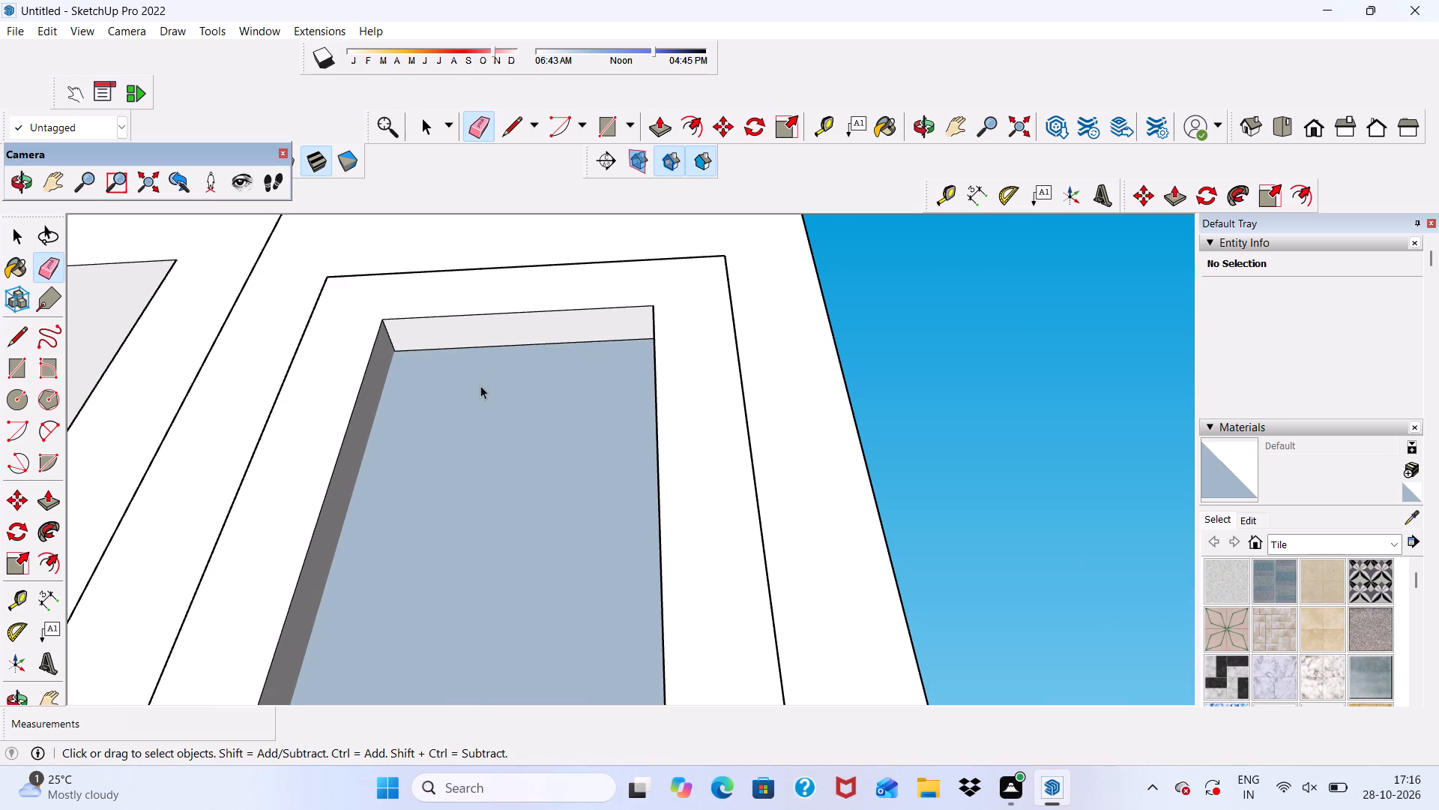
{"action": "left_click", "coordinate": [494, 394]}
{"action": "key", "text": "Delete"}
{"action": "scroll", "coordinate": [543, 375], "scroll_direction": "down", "scroll_amount": 3}
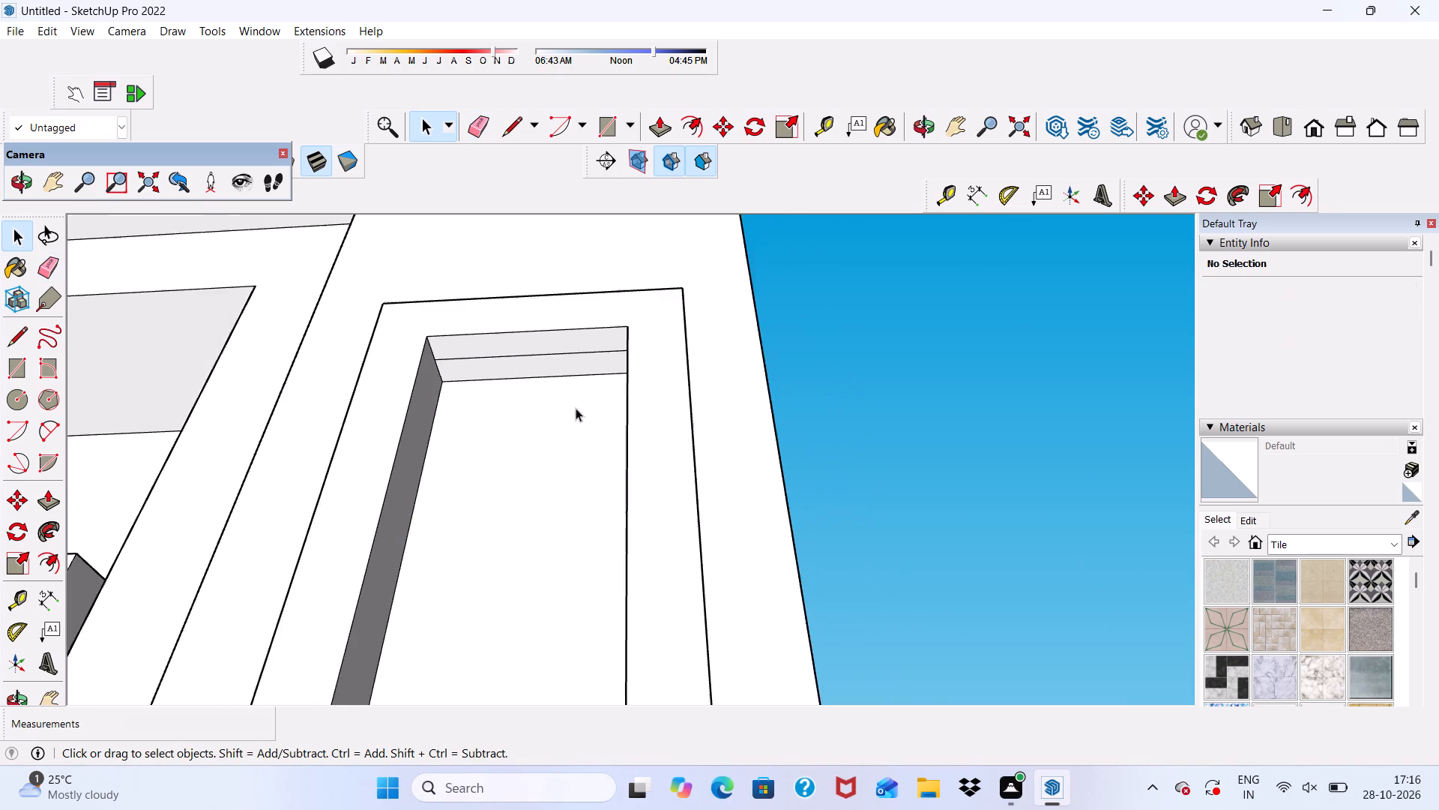
Erase the seam lines along the top and right reveals of the narrow window.
{"action": "middle_click_drag", "start_coordinate": [578, 409], "coordinate": [717, 329]}
{"action": "scroll", "coordinate": [572, 166], "scroll_direction": "up", "scroll_amount": 1}
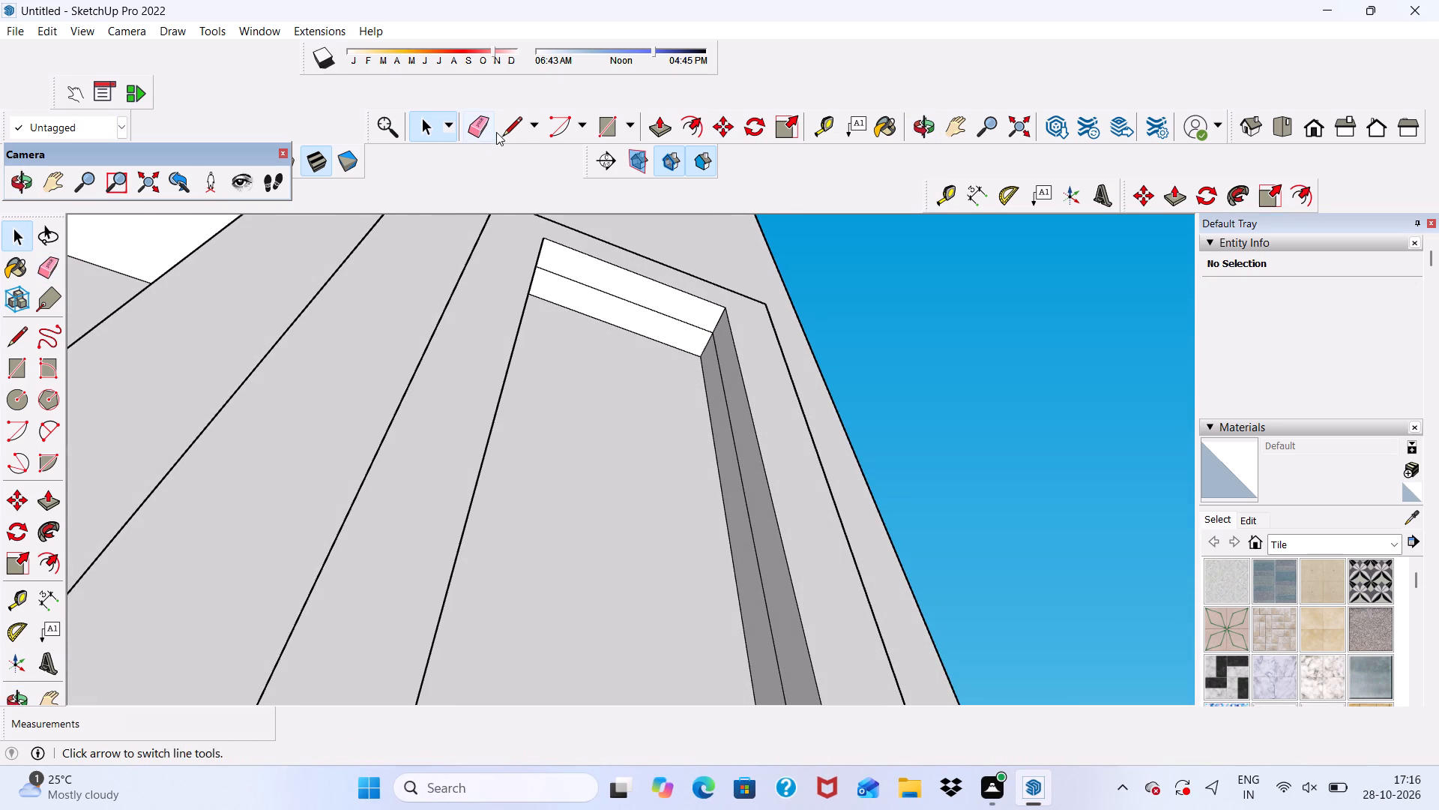
{"action": "left_click", "coordinate": [473, 123]}
{"action": "scroll", "coordinate": [650, 282], "scroll_direction": "up", "scroll_amount": 1}
{"action": "left_click_drag", "start_coordinate": [642, 295], "coordinate": [639, 307]}
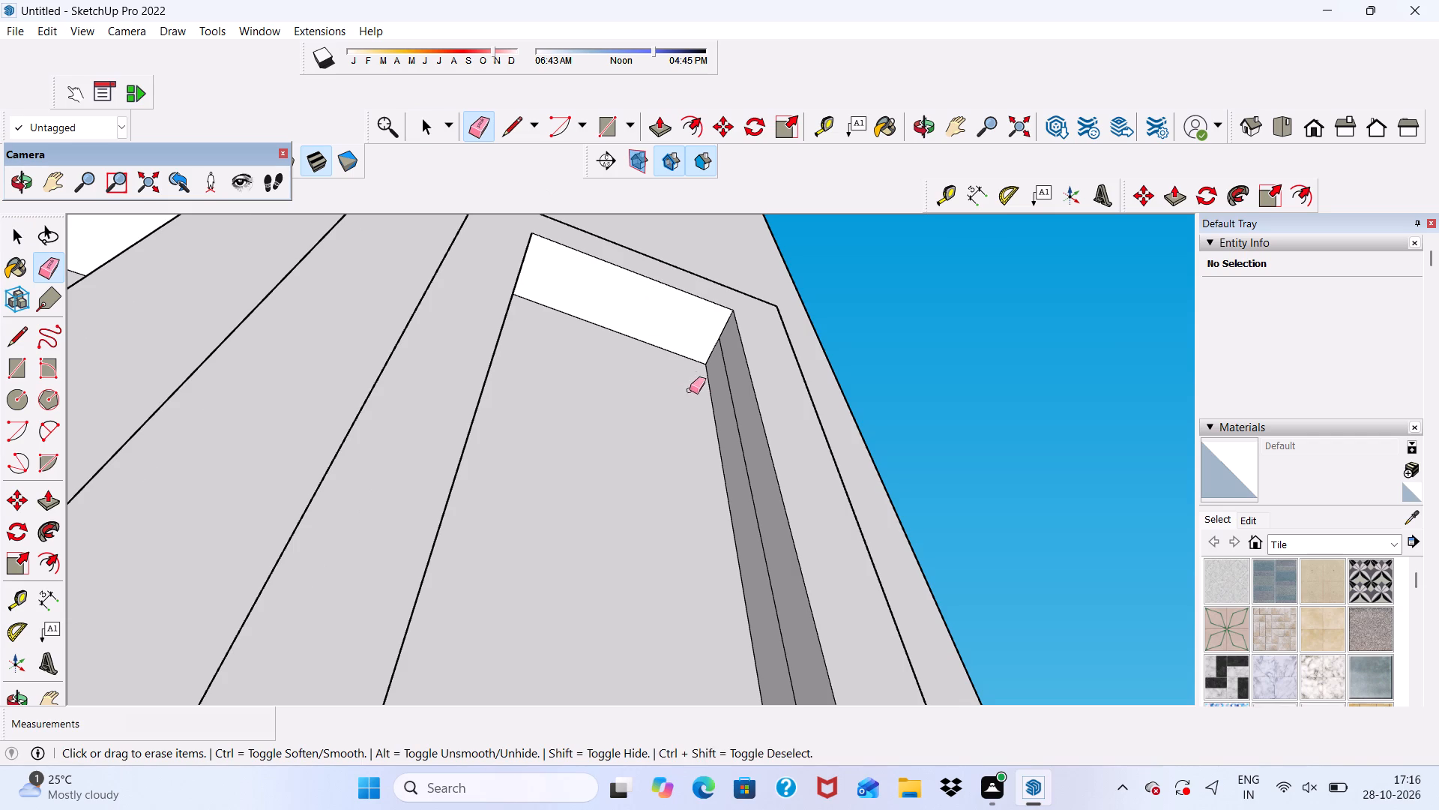
{"action": "left_click_drag", "start_coordinate": [738, 413], "coordinate": [725, 428]}
Erase the remaining seam line along the bottom reveal of the narrow window.
{"action": "scroll", "coordinate": [651, 304], "scroll_direction": "down", "scroll_amount": 5}
{"action": "middle_click_drag", "start_coordinate": [690, 406], "coordinate": [650, 511]}
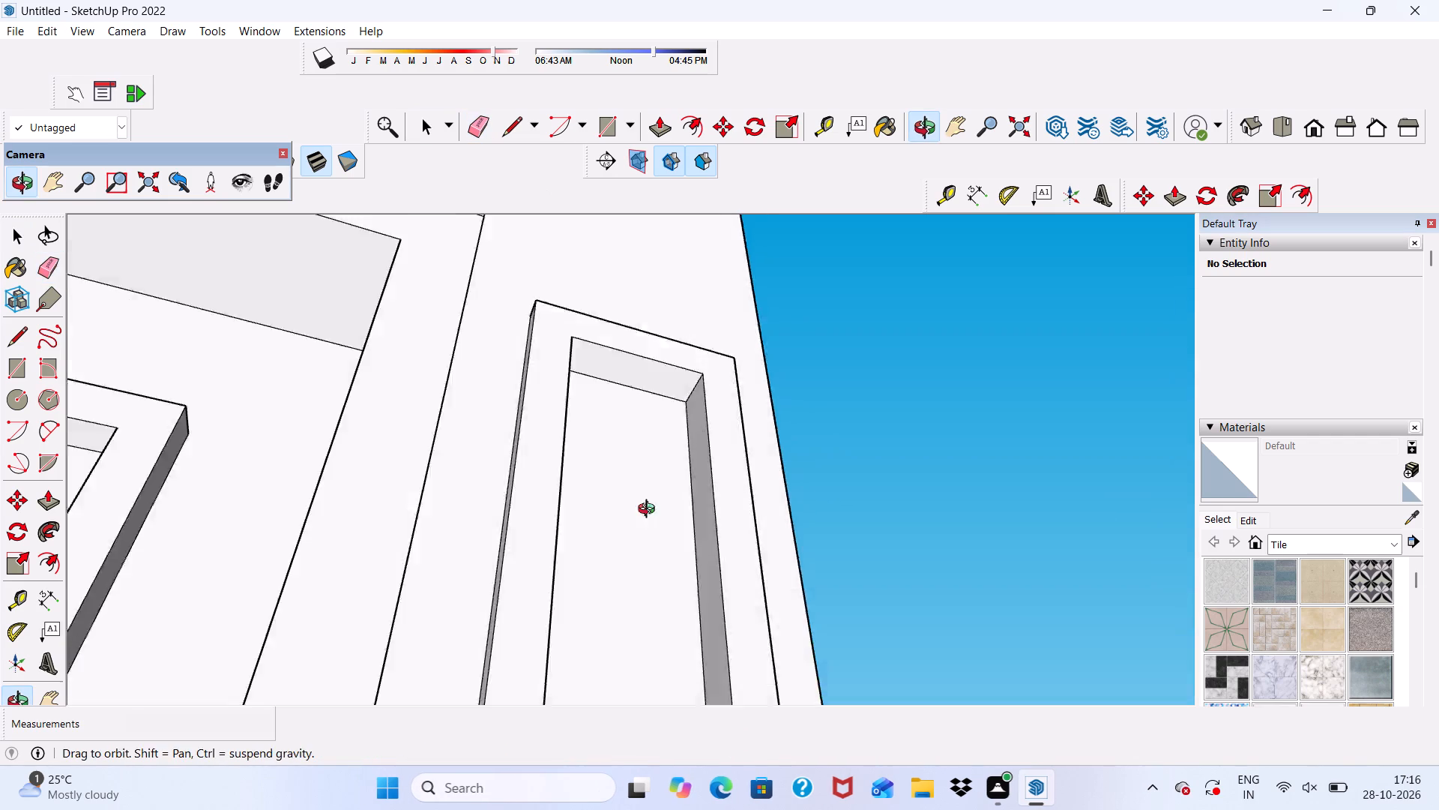
{"action": "middle_click_drag", "start_coordinate": [650, 511], "coordinate": [590, 528]}
{"action": "scroll", "coordinate": [546, 289], "scroll_direction": "down", "scroll_amount": 11}
{"action": "middle_click_drag", "start_coordinate": [600, 404], "coordinate": [505, 688]}
{"action": "scroll", "coordinate": [517, 646], "scroll_direction": "up", "scroll_amount": 6}
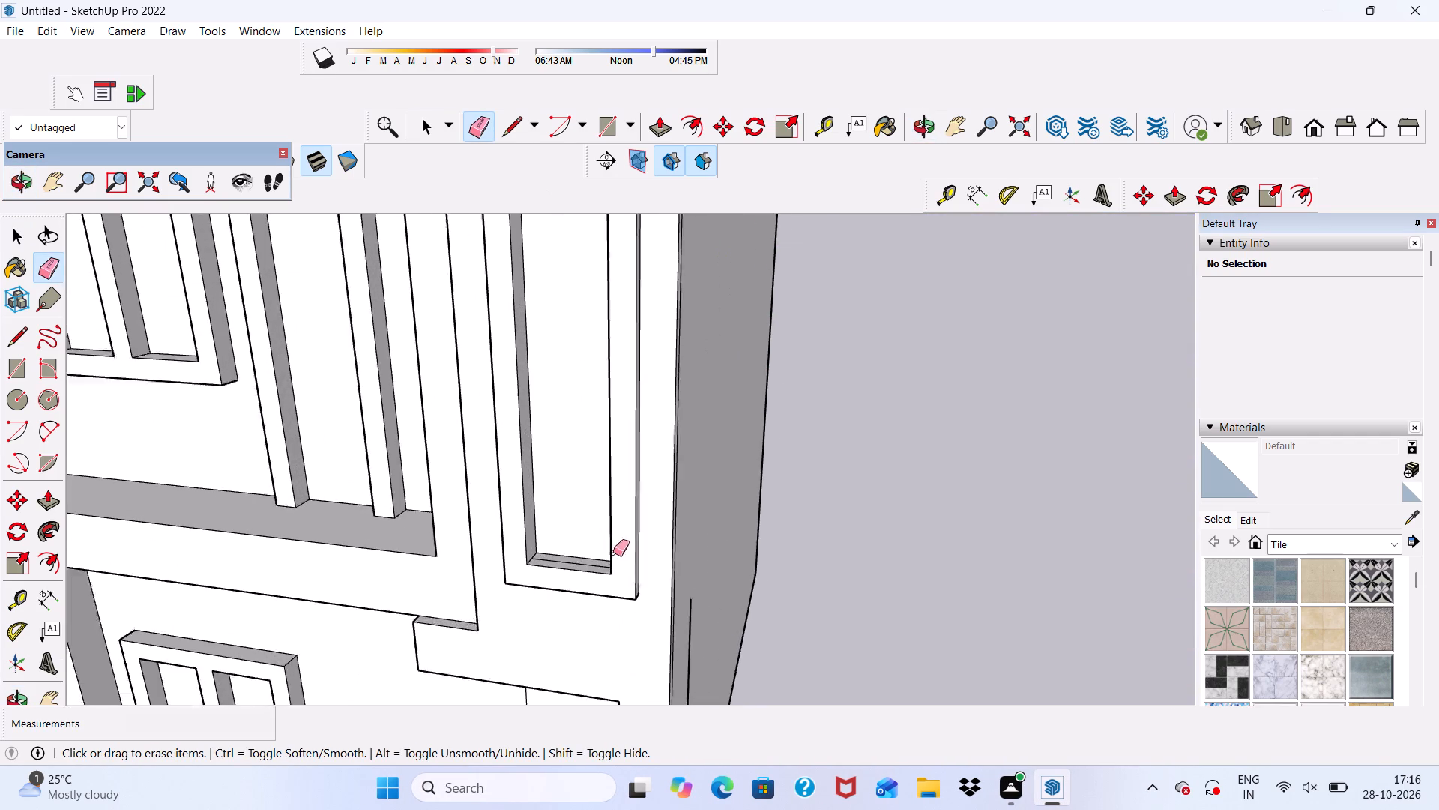
{"action": "scroll", "coordinate": [613, 553], "scroll_direction": "up", "scroll_amount": 8}
{"action": "left_click_drag", "start_coordinate": [563, 572], "coordinate": [570, 570]}
Erase the stray vertical line on the lower side wall near the front corner.
{"action": "scroll", "coordinate": [525, 520], "scroll_direction": "down", "scroll_amount": 5}
{"action": "scroll", "coordinate": [558, 403], "scroll_direction": "down", "scroll_amount": 5}
{"action": "middle_click_drag", "start_coordinate": [599, 434], "coordinate": [328, 394]}
{"action": "left_click_drag", "start_coordinate": [592, 568], "coordinate": [618, 577]}
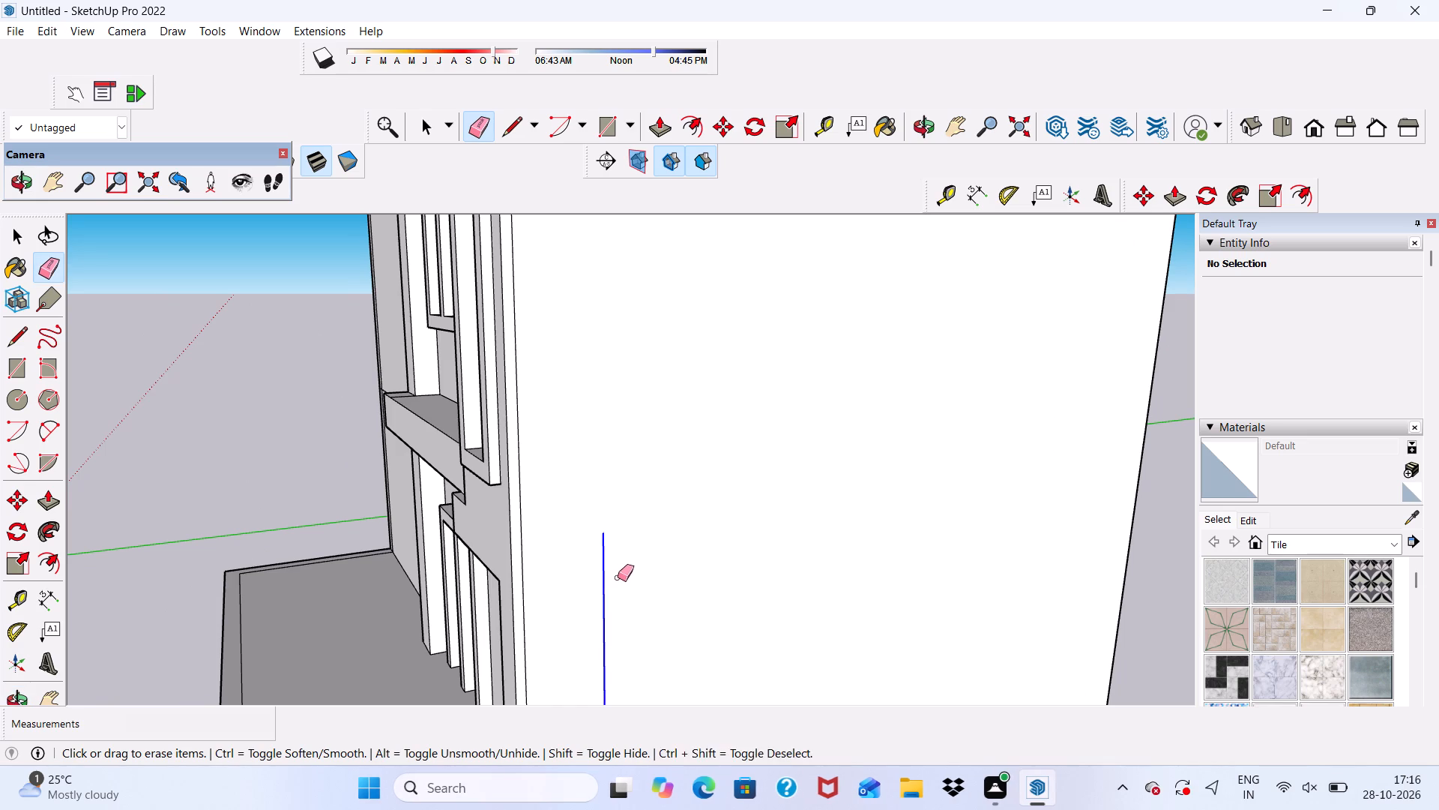
{"action": "left_click_drag", "start_coordinate": [618, 577], "coordinate": [621, 577]}
Examine the front facade, the narrow window and the corner wall from several angles, close up and as a whole.
{"action": "scroll", "coordinate": [596, 409], "scroll_direction": "down", "scroll_amount": 11}
{"action": "middle_click_drag", "start_coordinate": [396, 598], "coordinate": [656, 536]}
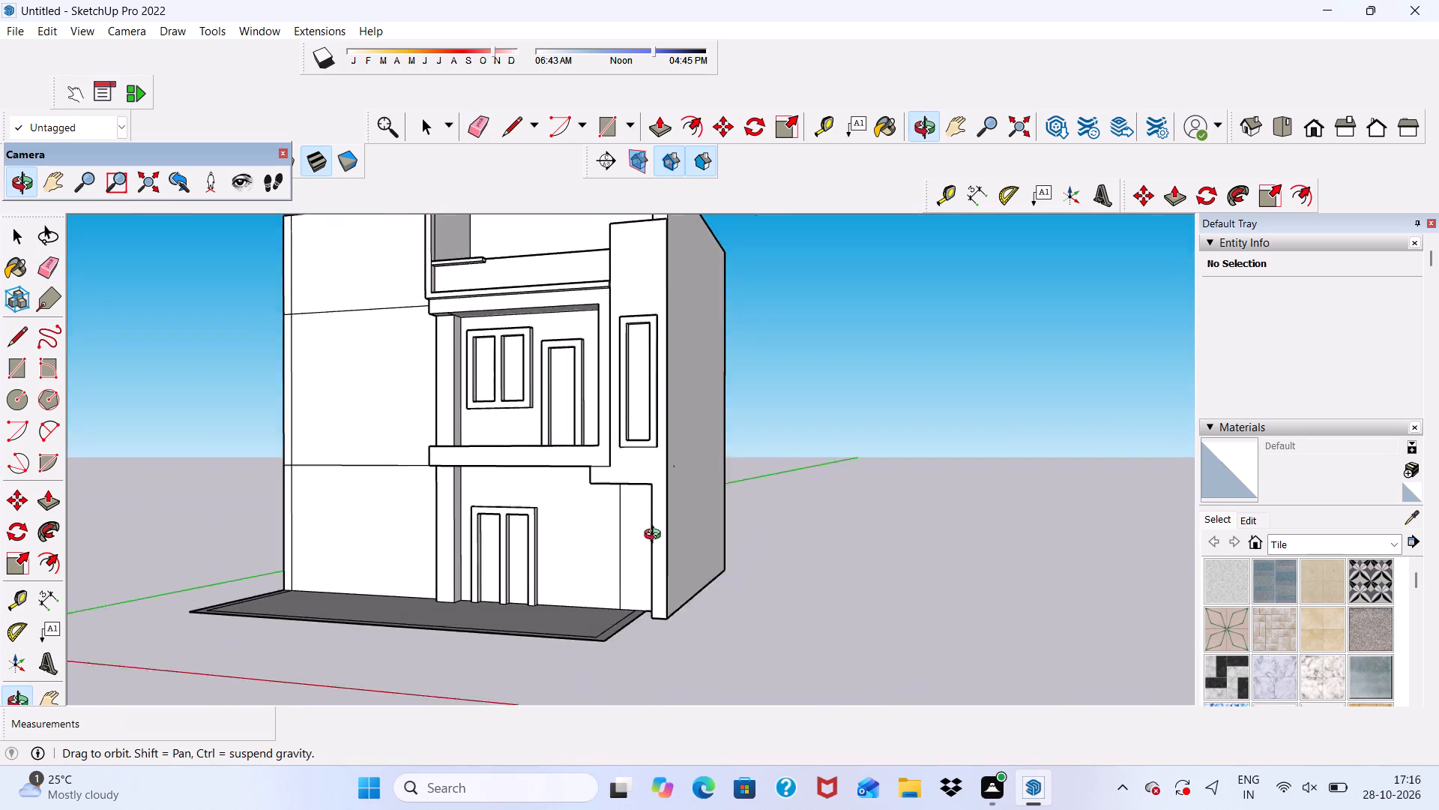
{"action": "middle_click_drag", "start_coordinate": [656, 536], "coordinate": [690, 613]}
{"action": "scroll", "coordinate": [642, 491], "scroll_direction": "down", "scroll_amount": 4}
{"action": "middle_click_drag", "start_coordinate": [687, 478], "coordinate": [725, 409]}
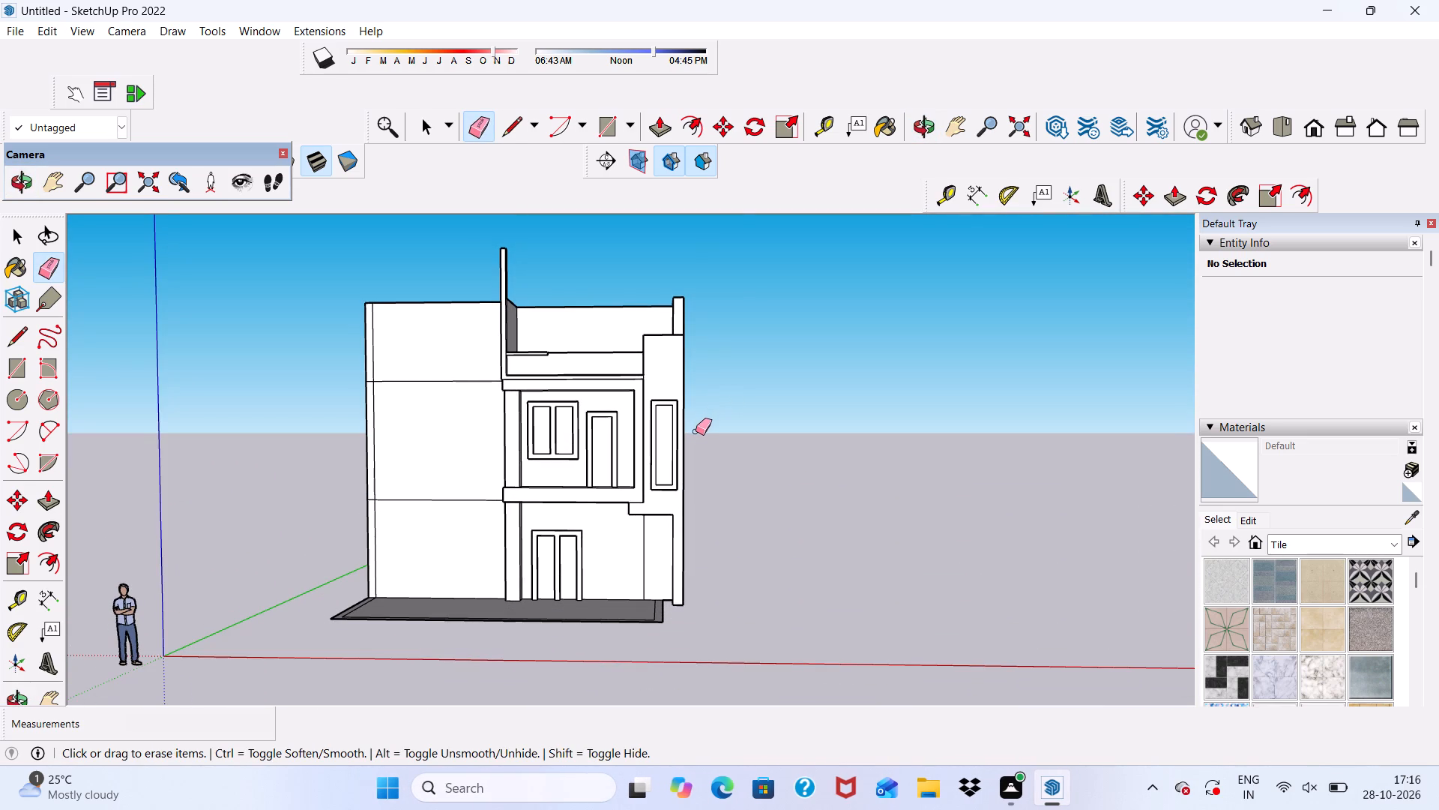
{"action": "scroll", "coordinate": [687, 427], "scroll_direction": "up", "scroll_amount": 16}
{"action": "middle_click_drag", "start_coordinate": [651, 373], "coordinate": [654, 373]}
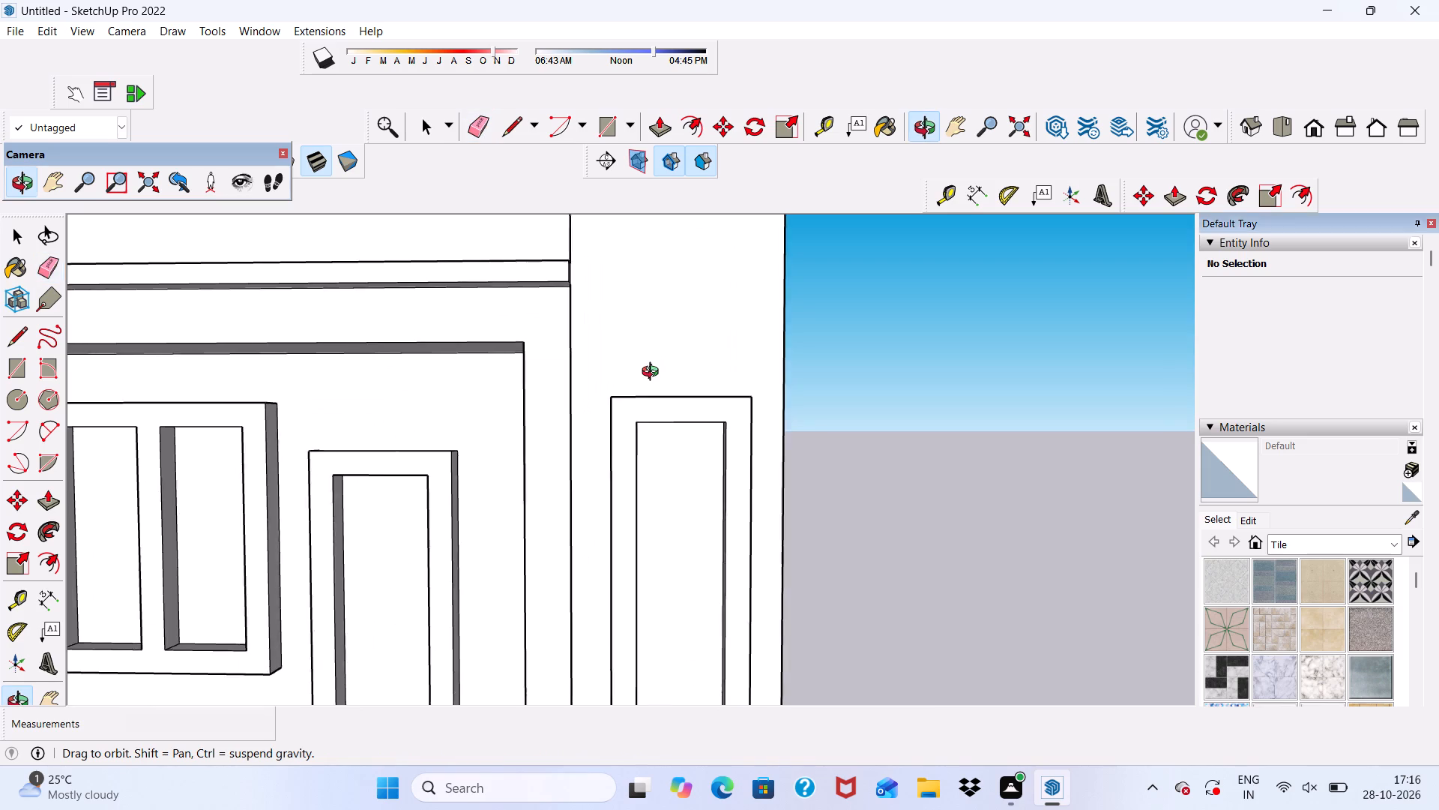
{"action": "middle_click_drag", "start_coordinate": [654, 373], "coordinate": [830, 375]}
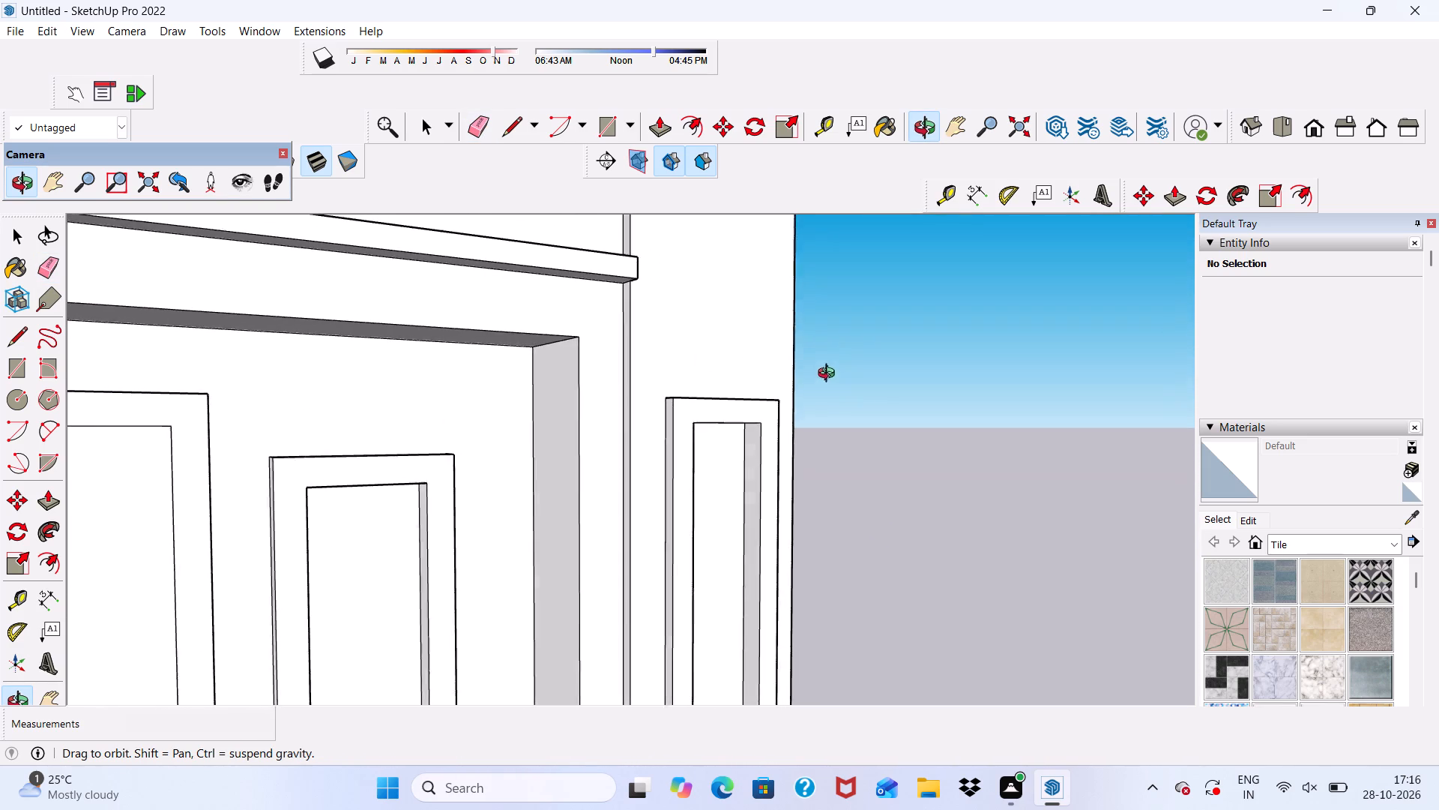
{"action": "middle_click_drag", "start_coordinate": [830, 375], "coordinate": [782, 382]}
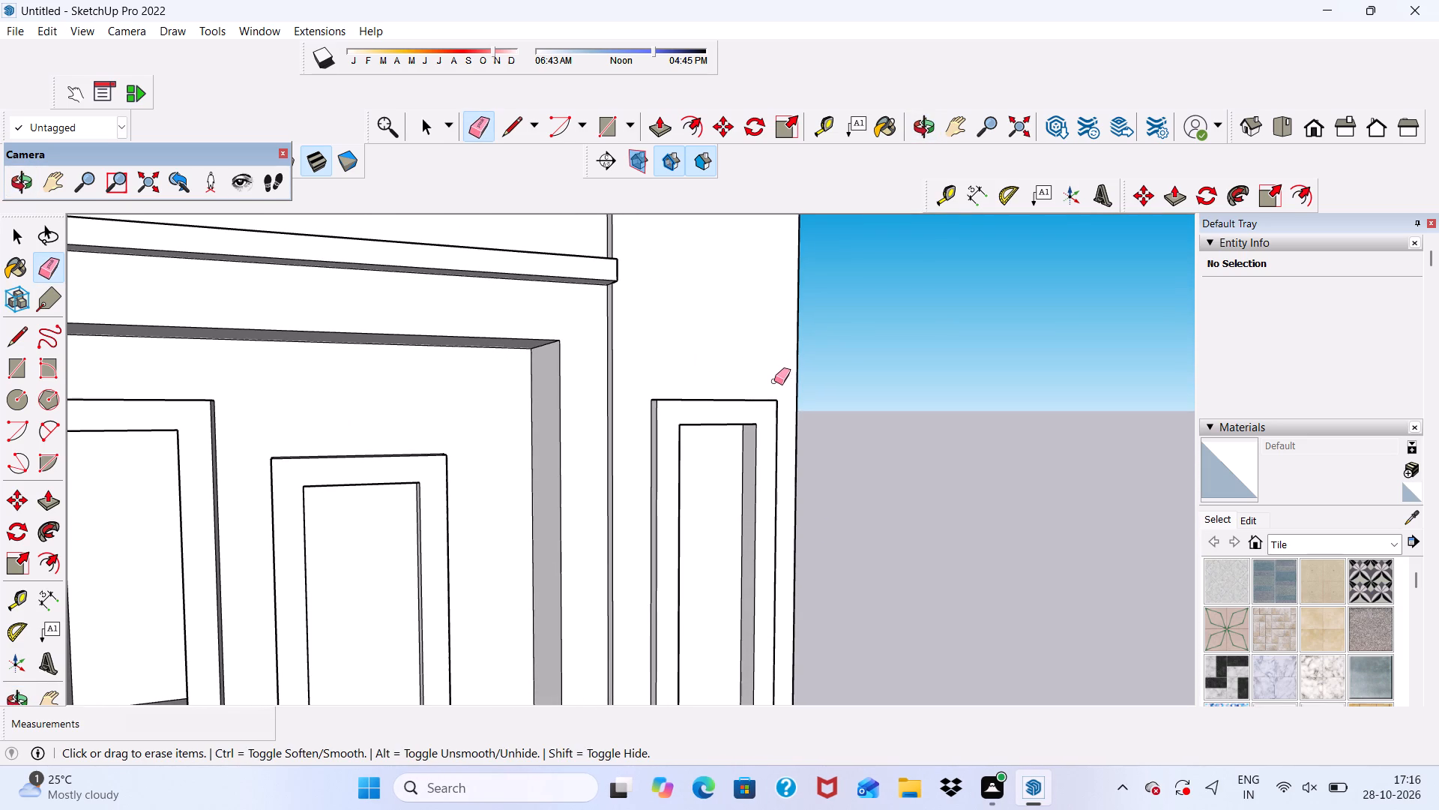
{"action": "scroll", "coordinate": [772, 380], "scroll_direction": "up", "scroll_amount": 4}
{"action": "scroll", "coordinate": [759, 368], "scroll_direction": "down", "scroll_amount": 4}
{"action": "middle_click_drag", "start_coordinate": [759, 368], "coordinate": [630, 364]}
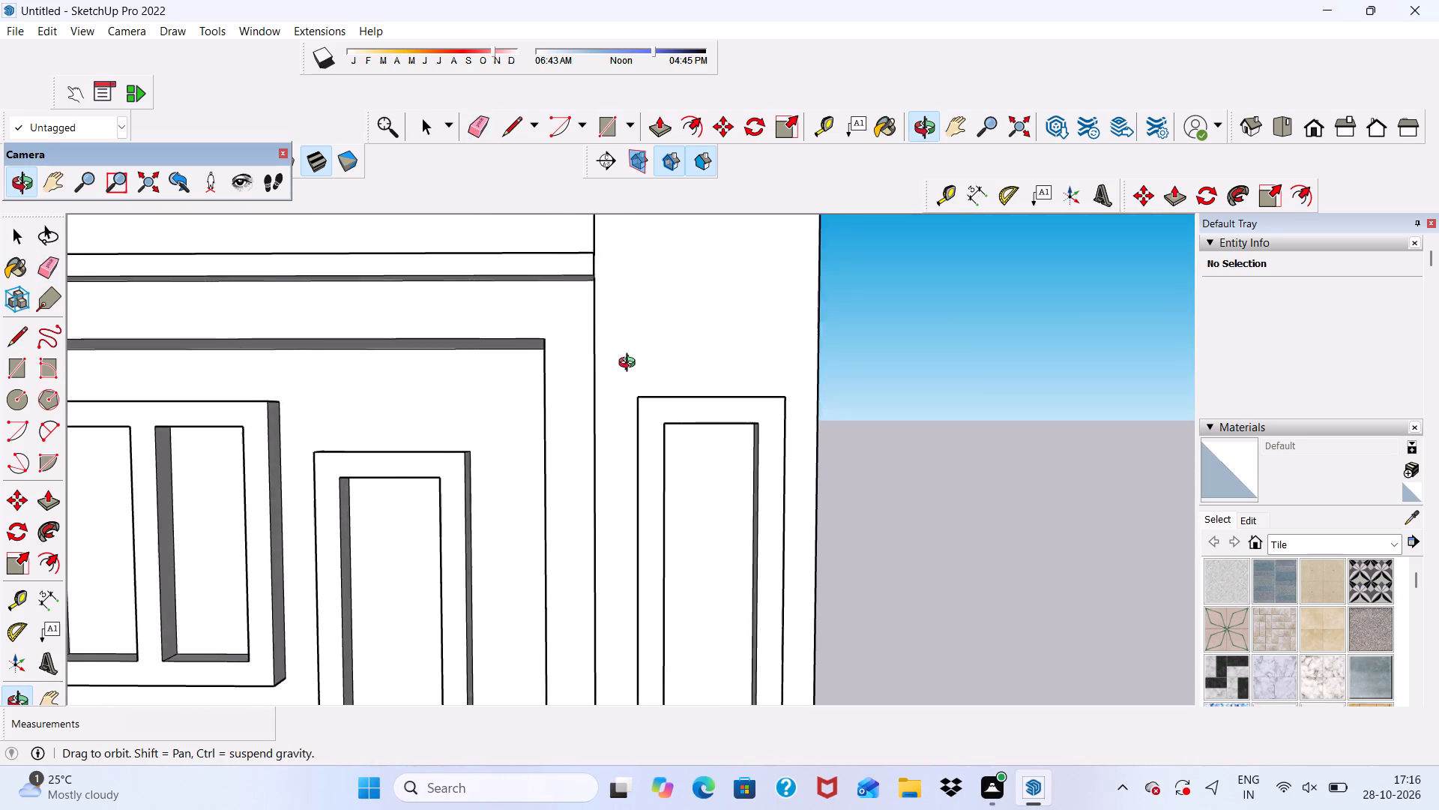
{"action": "middle_click_drag", "start_coordinate": [630, 364], "coordinate": [618, 364]}
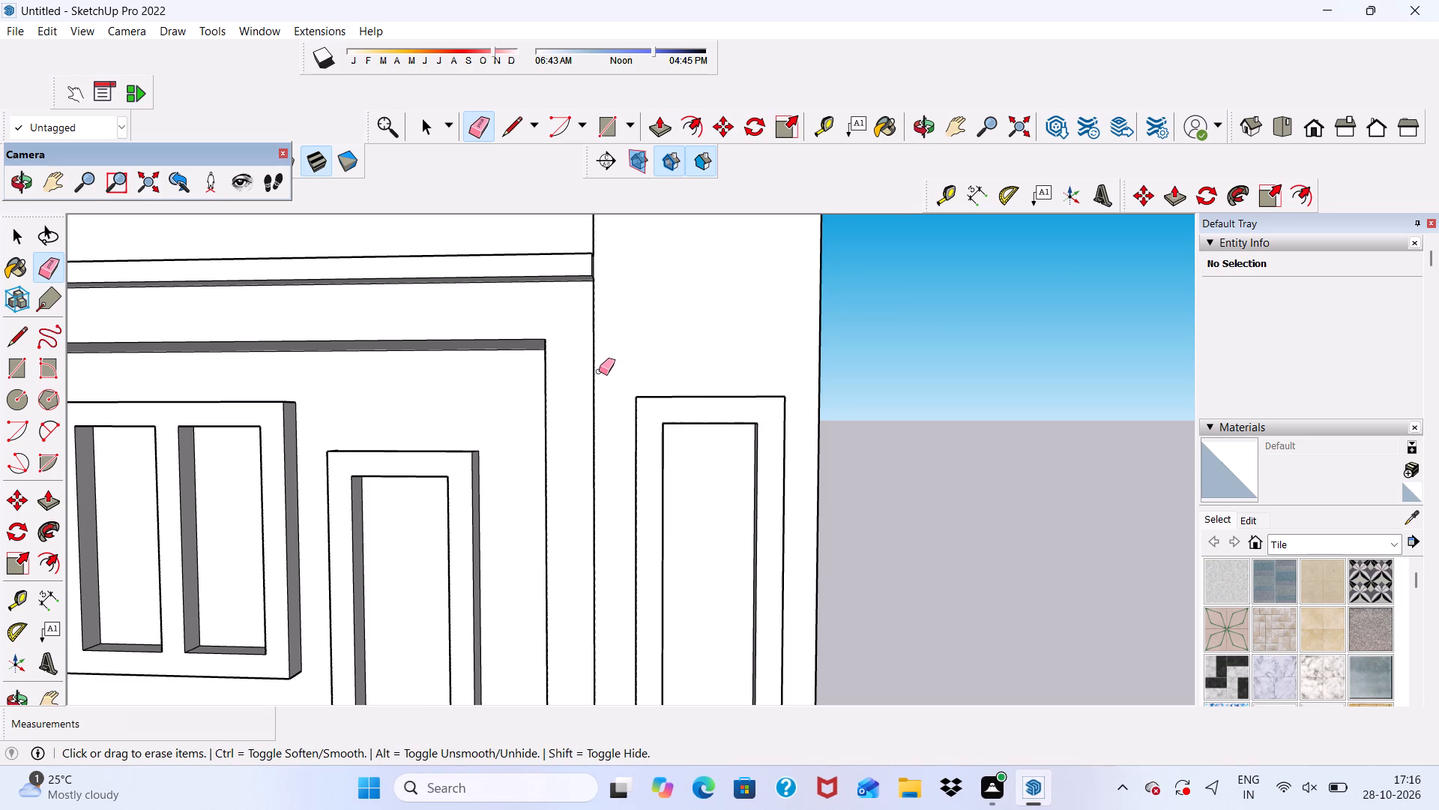
{"action": "scroll", "coordinate": [601, 370], "scroll_direction": "up", "scroll_amount": 1}
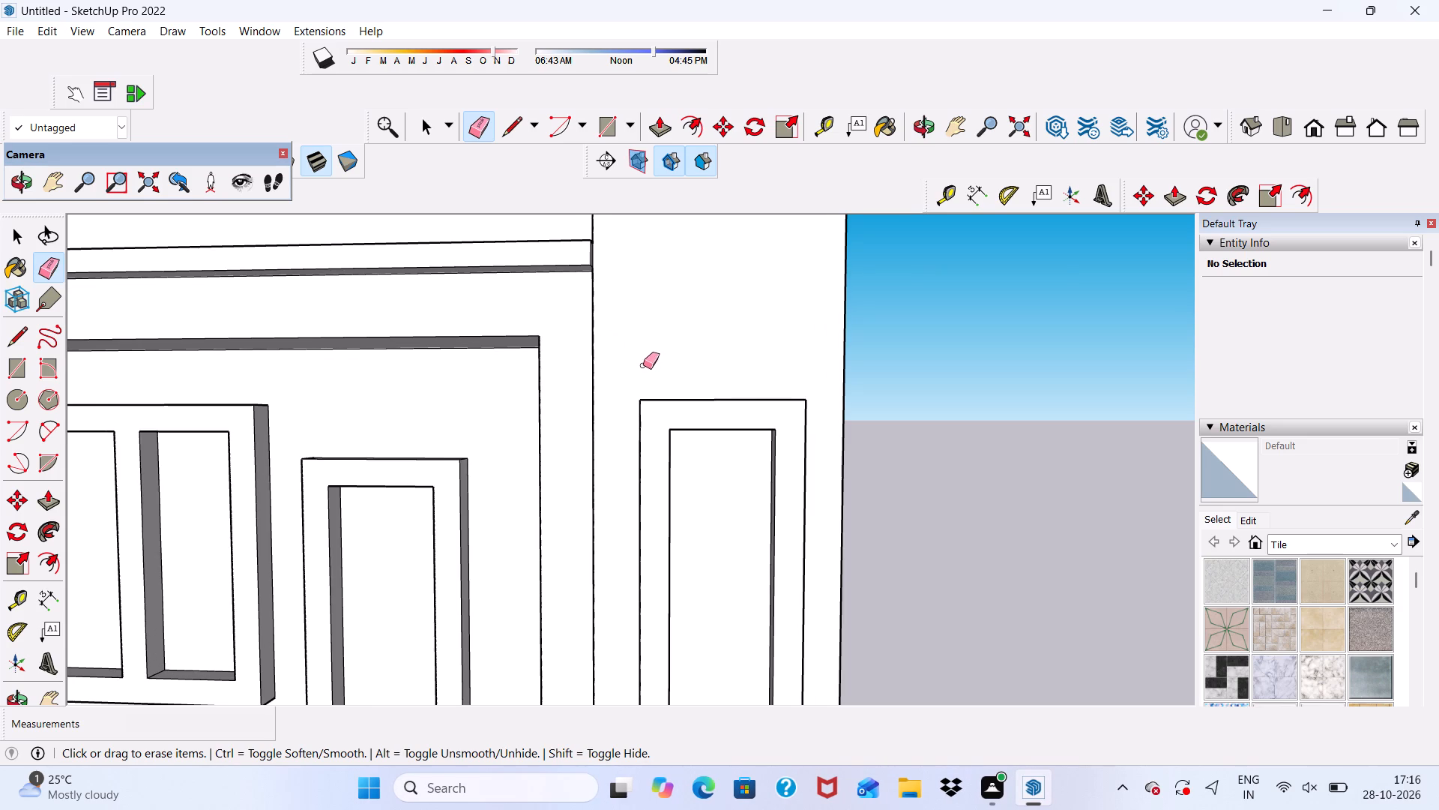
{"action": "scroll", "coordinate": [643, 365], "scroll_direction": "down", "scroll_amount": 1}
{"action": "key", "text": "space"}
{"action": "scroll", "coordinate": [649, 367], "scroll_direction": "down", "scroll_amount": 5}
{"action": "middle_click_drag", "start_coordinate": [746, 438], "coordinate": [669, 388]}
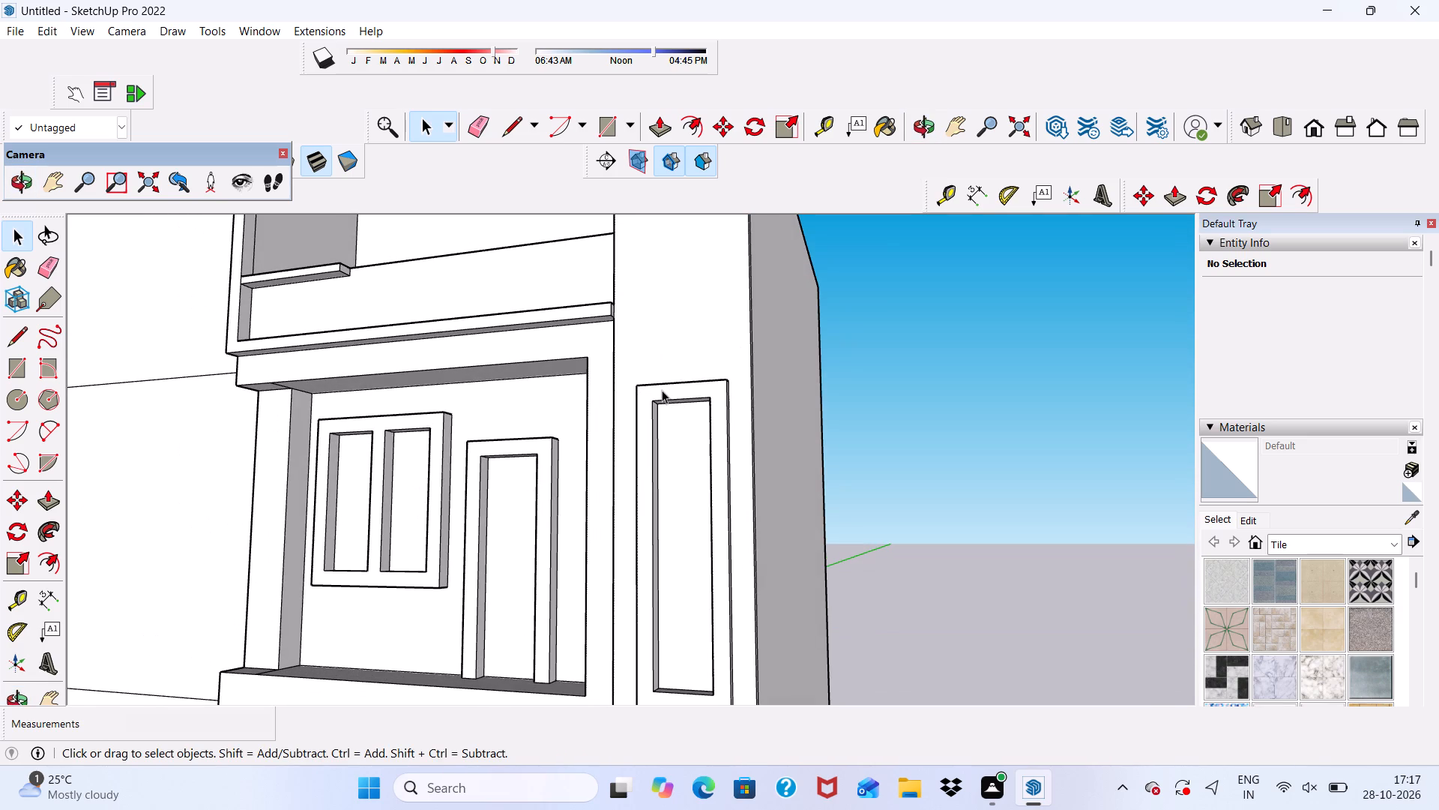
{"action": "scroll", "coordinate": [648, 368], "scroll_direction": "down", "scroll_amount": 5}
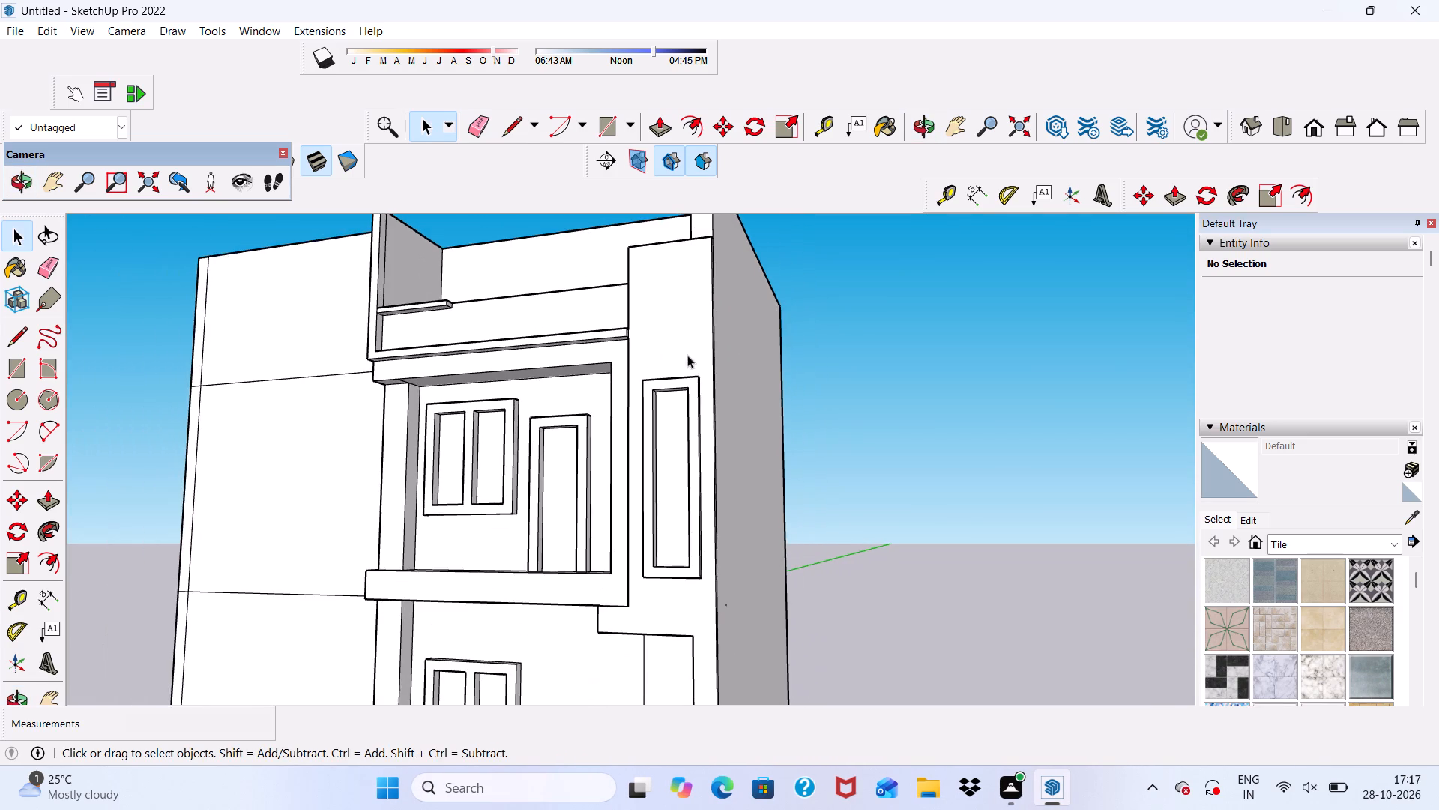
{"action": "scroll", "coordinate": [684, 367], "scroll_direction": "down", "scroll_amount": 8}
{"action": "middle_click_drag", "start_coordinate": [714, 421], "coordinate": [800, 468]}
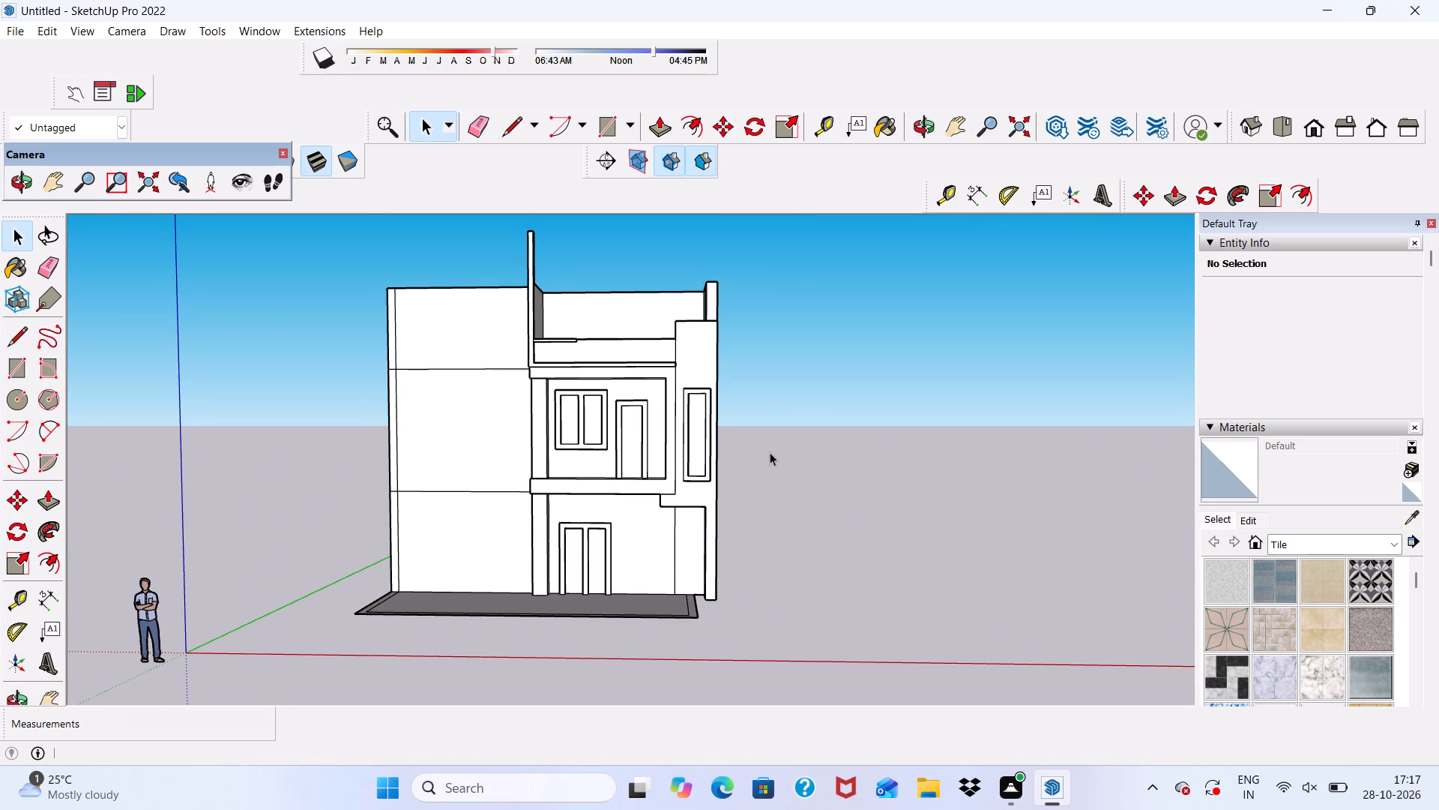
{"action": "middle_click_drag", "start_coordinate": [770, 452], "coordinate": [562, 580]}
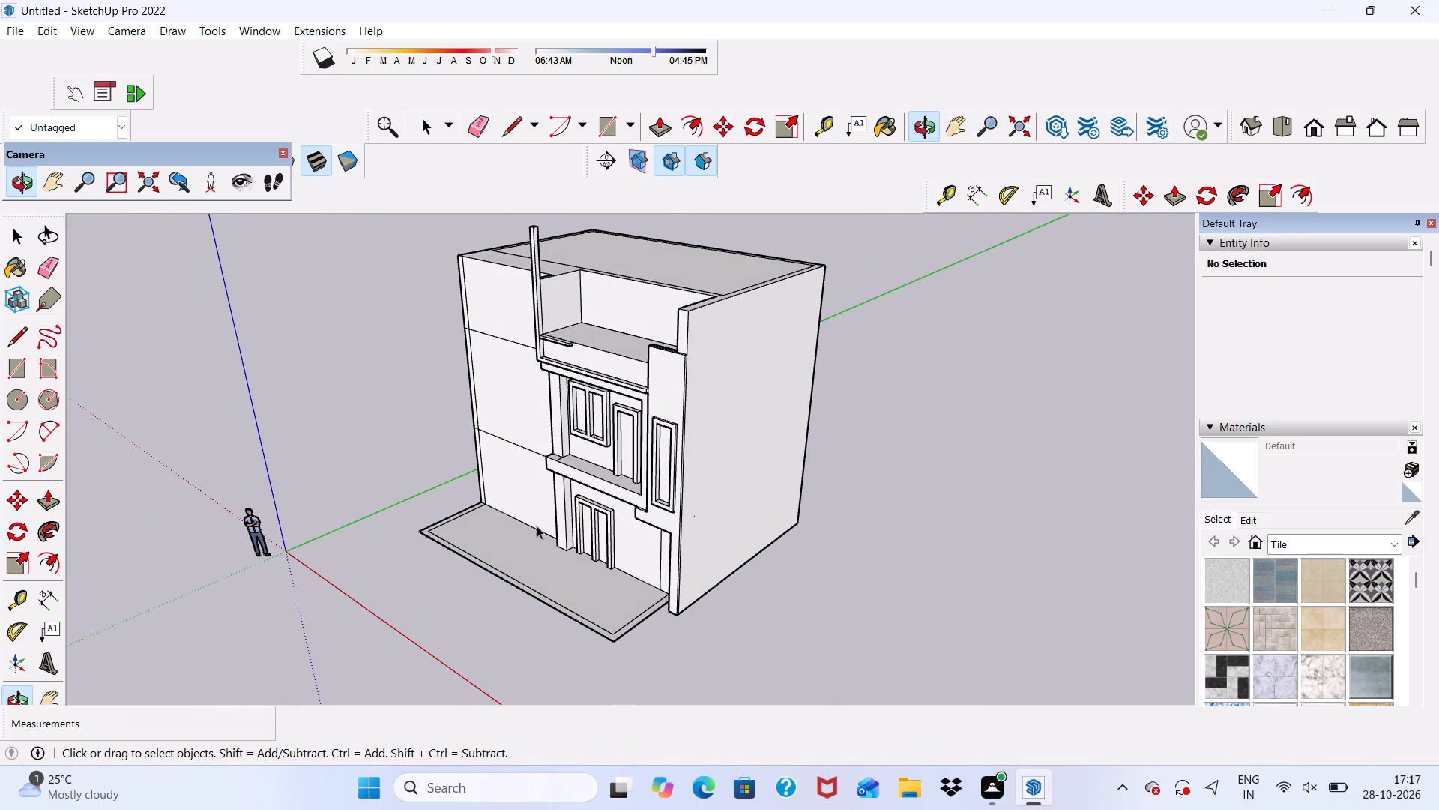
Draw a rectangle about 17' 2 13/16" by 5' 3 13/16" across the open top of the upper balcony recess.
{"action": "left_click", "coordinate": [605, 131]}
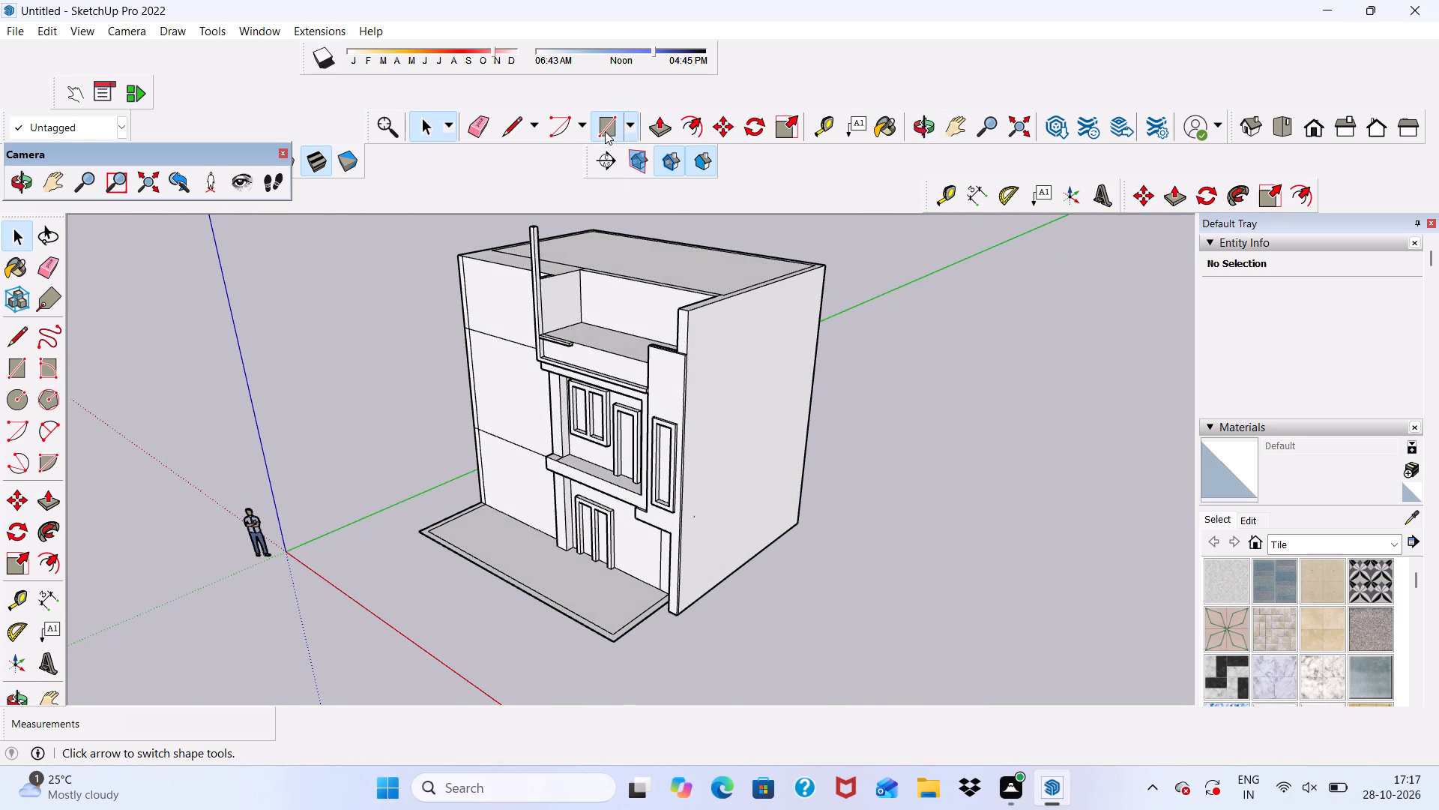
{"action": "scroll", "coordinate": [602, 265], "scroll_direction": "up", "scroll_amount": 4}
{"action": "middle_click_drag", "start_coordinate": [613, 278], "coordinate": [510, 423]}
{"action": "scroll", "coordinate": [545, 278], "scroll_direction": "up", "scroll_amount": 4}
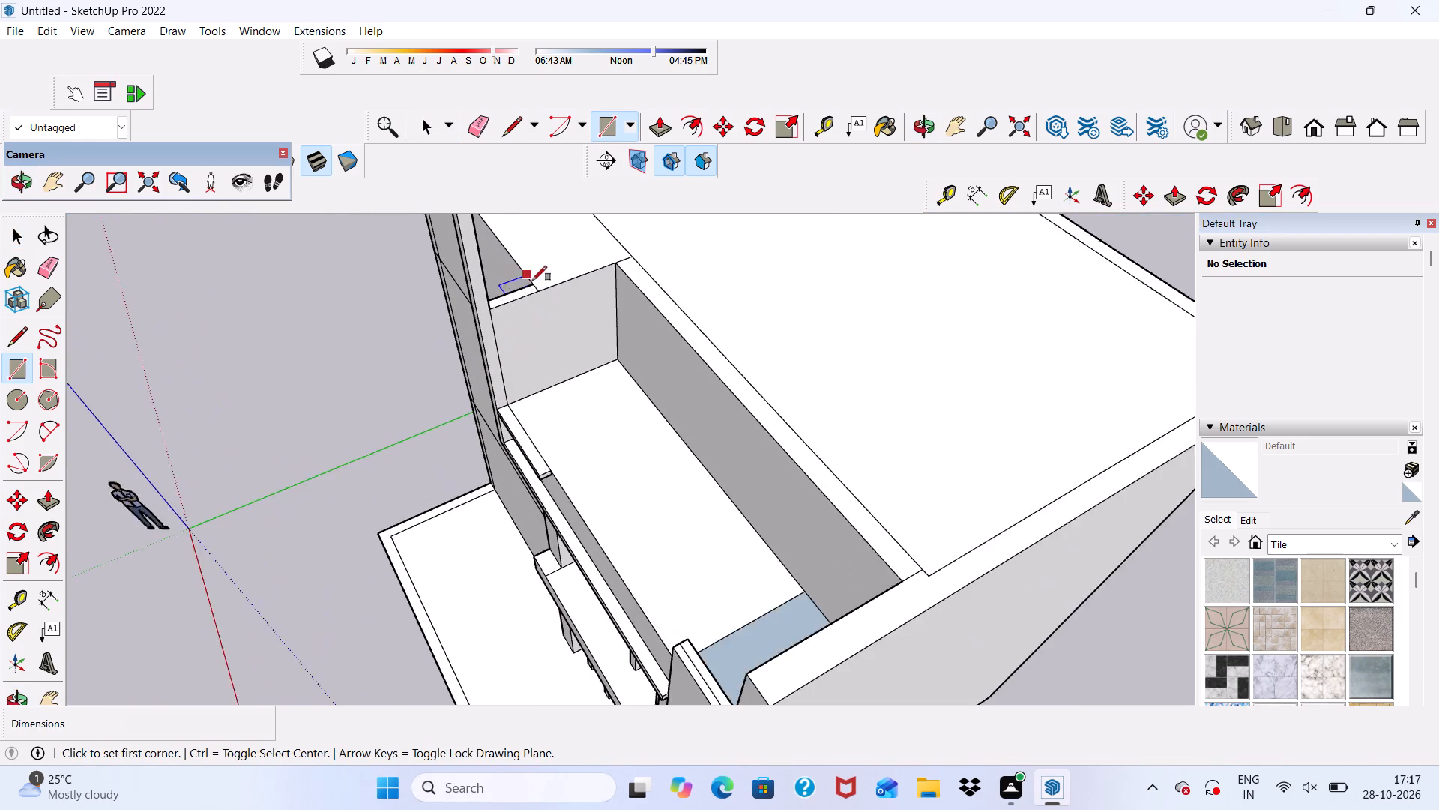
{"action": "scroll", "coordinate": [532, 280], "scroll_direction": "up", "scroll_amount": 7}
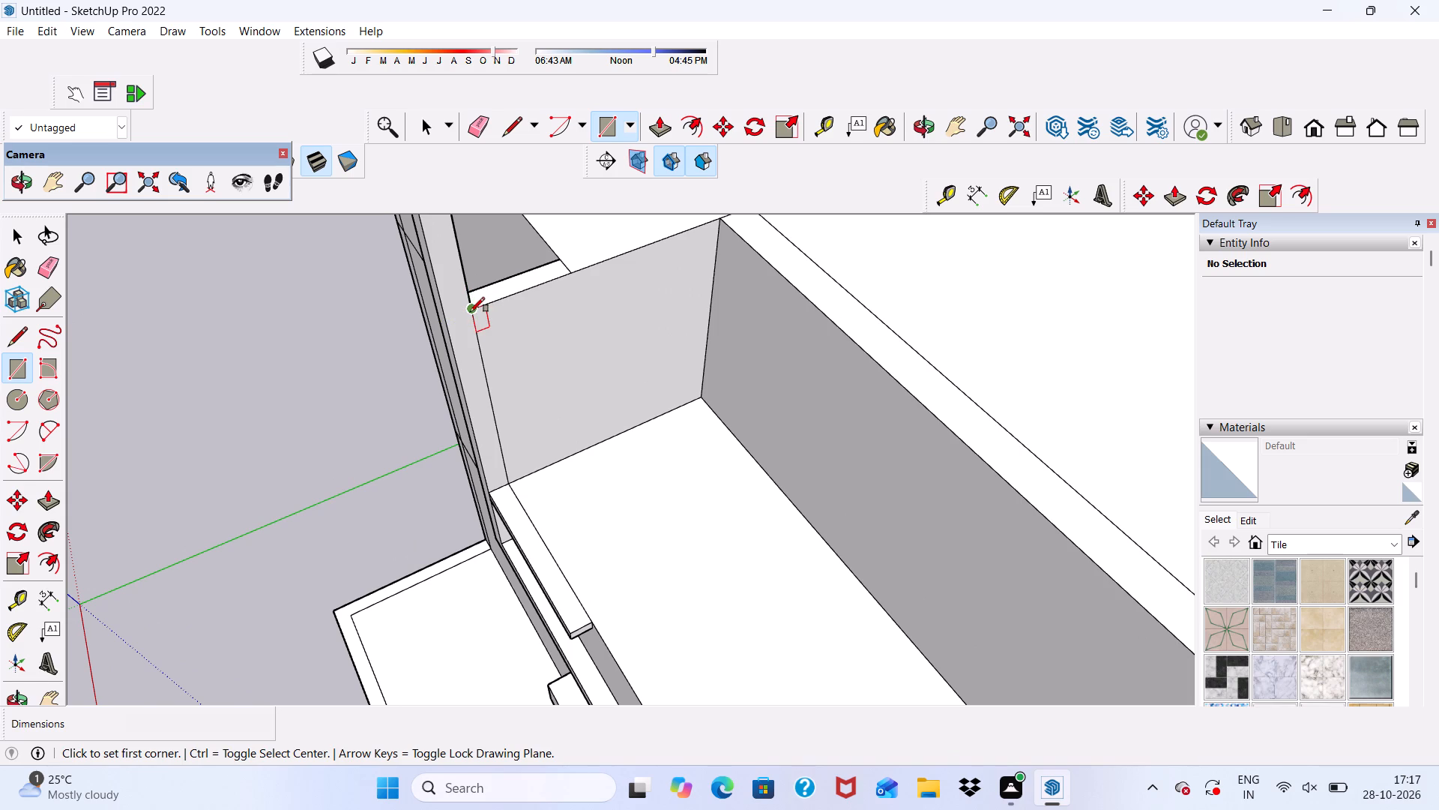
{"action": "left_click", "coordinate": [468, 310]}
{"action": "scroll", "coordinate": [626, 299], "scroll_direction": "down", "scroll_amount": 3}
{"action": "scroll", "coordinate": [660, 244], "scroll_direction": "down", "scroll_amount": 4}
{"action": "scroll", "coordinate": [818, 272], "scroll_direction": "up", "scroll_amount": 1}
{"action": "scroll", "coordinate": [671, 235], "scroll_direction": "down", "scroll_amount": 5}
{"action": "scroll", "coordinate": [880, 400], "scroll_direction": "up", "scroll_amount": 3}
{"action": "scroll", "coordinate": [842, 443], "scroll_direction": "down", "scroll_amount": 3}
{"action": "scroll", "coordinate": [840, 482], "scroll_direction": "up", "scroll_amount": 3}
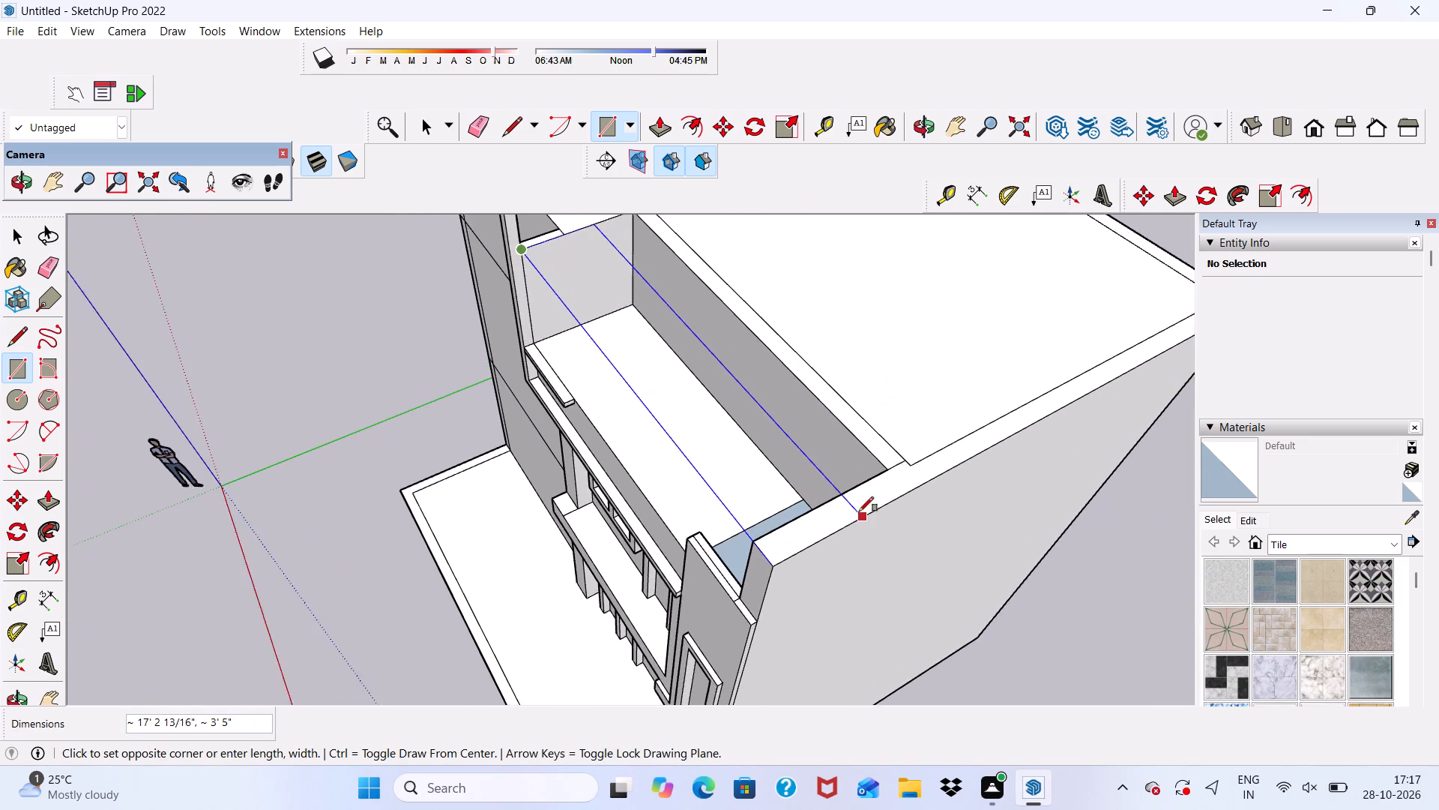
{"action": "scroll", "coordinate": [859, 511], "scroll_direction": "up", "scroll_amount": 1}
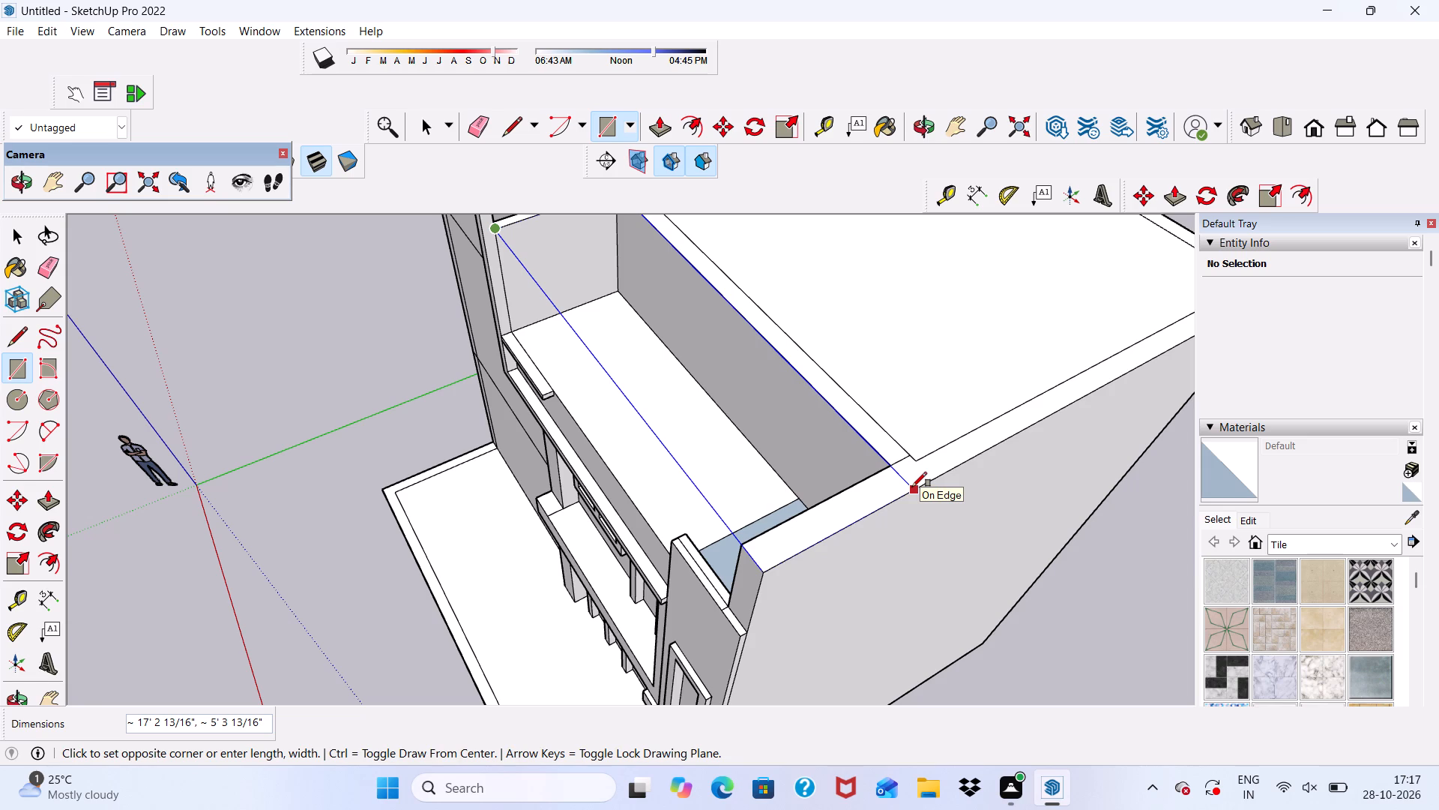
{"action": "left_click", "coordinate": [912, 487]}
Delete the vertical face closing the front opening of the upper balcony recess.
{"action": "middle_click_drag", "start_coordinate": [881, 478], "coordinate": [1028, 408]}
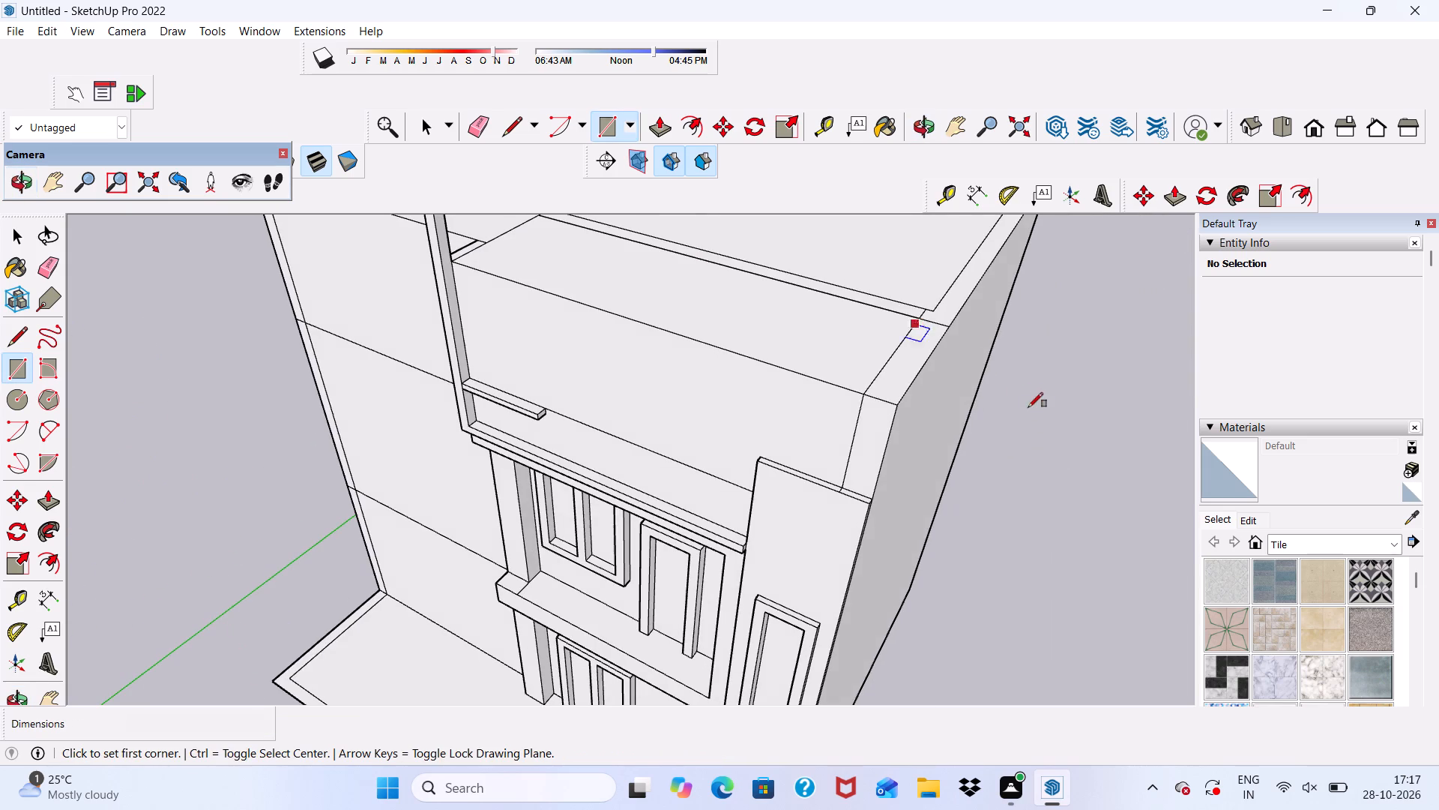
{"action": "key", "text": "space"}
{"action": "left_click", "coordinate": [746, 425]}
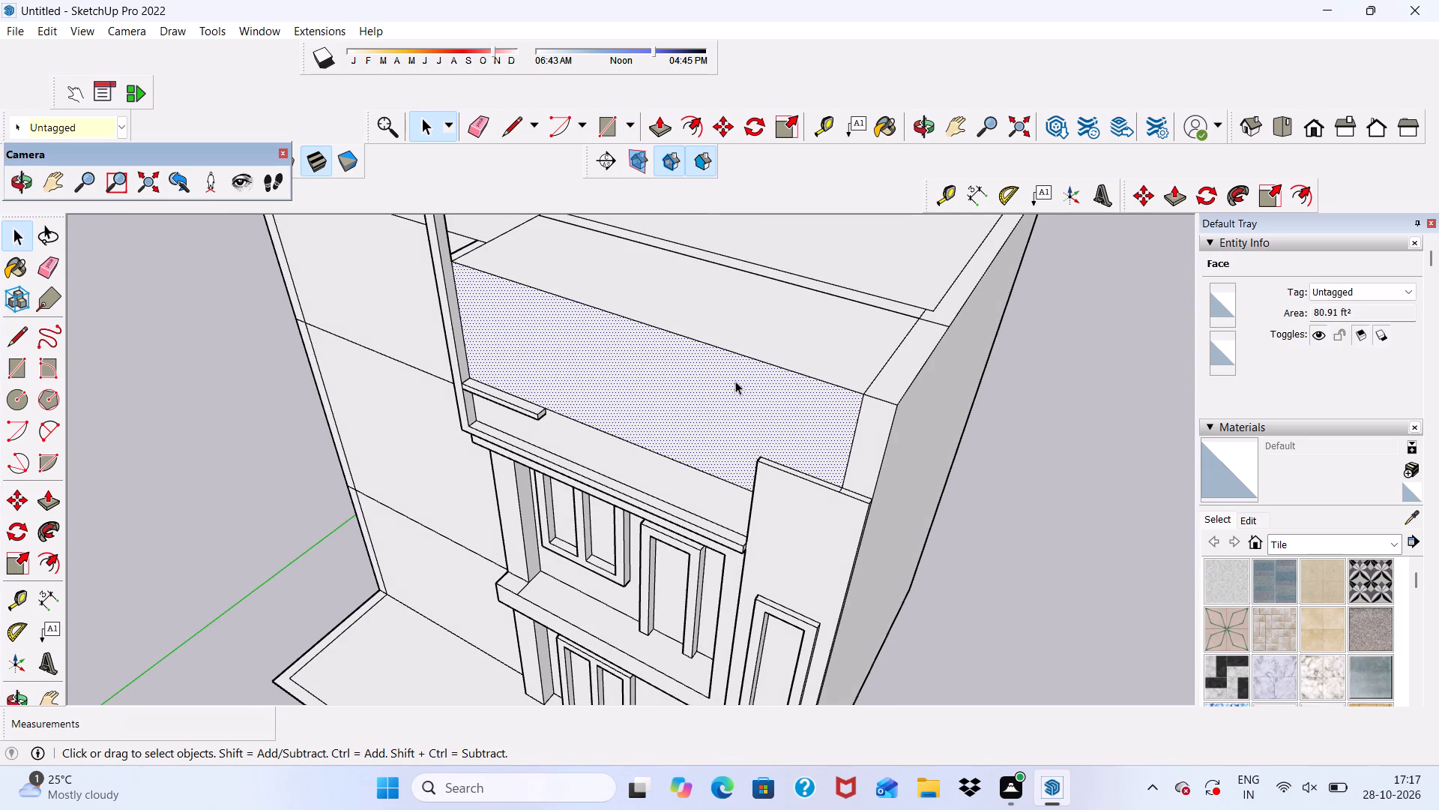
{"action": "key", "text": "Delete"}
Push/Pull the new horizontal face above the balcony recess up 3" to form a roof slab.
{"action": "scroll", "coordinate": [793, 292], "scroll_direction": "up", "scroll_amount": 4}
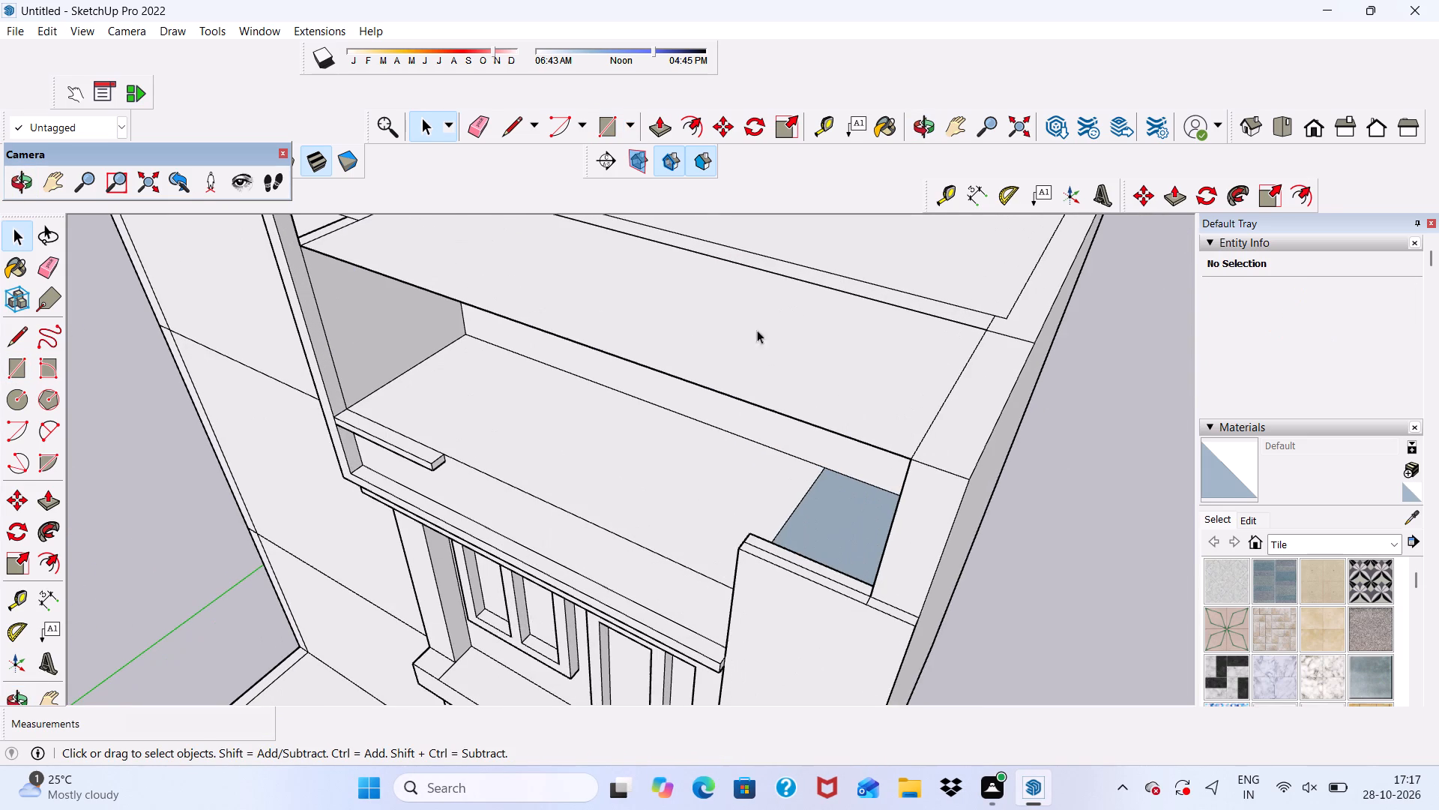
{"action": "left_click", "coordinate": [730, 347]}
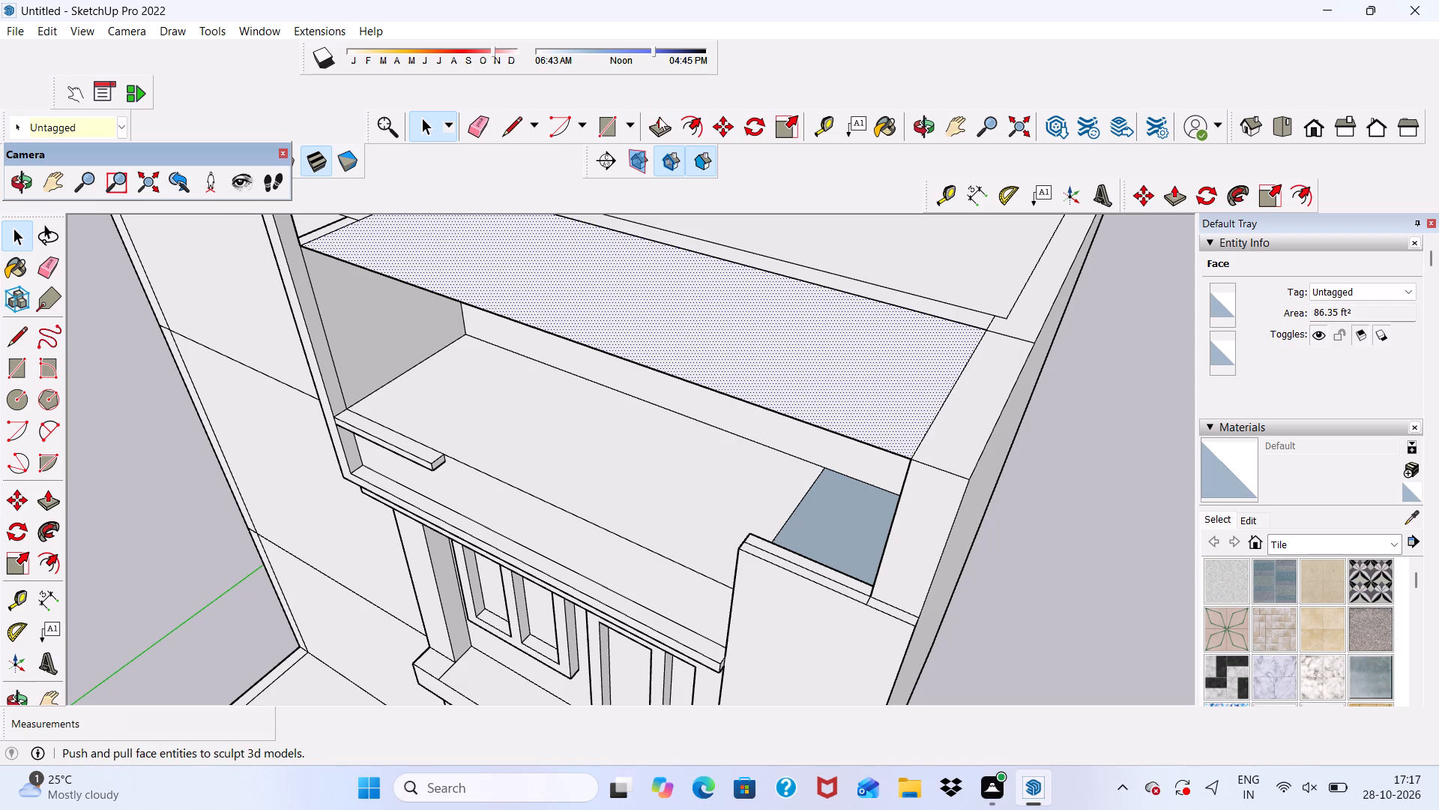
{"action": "left_click", "coordinate": [659, 117]}
{"action": "left_click", "coordinate": [674, 307]}
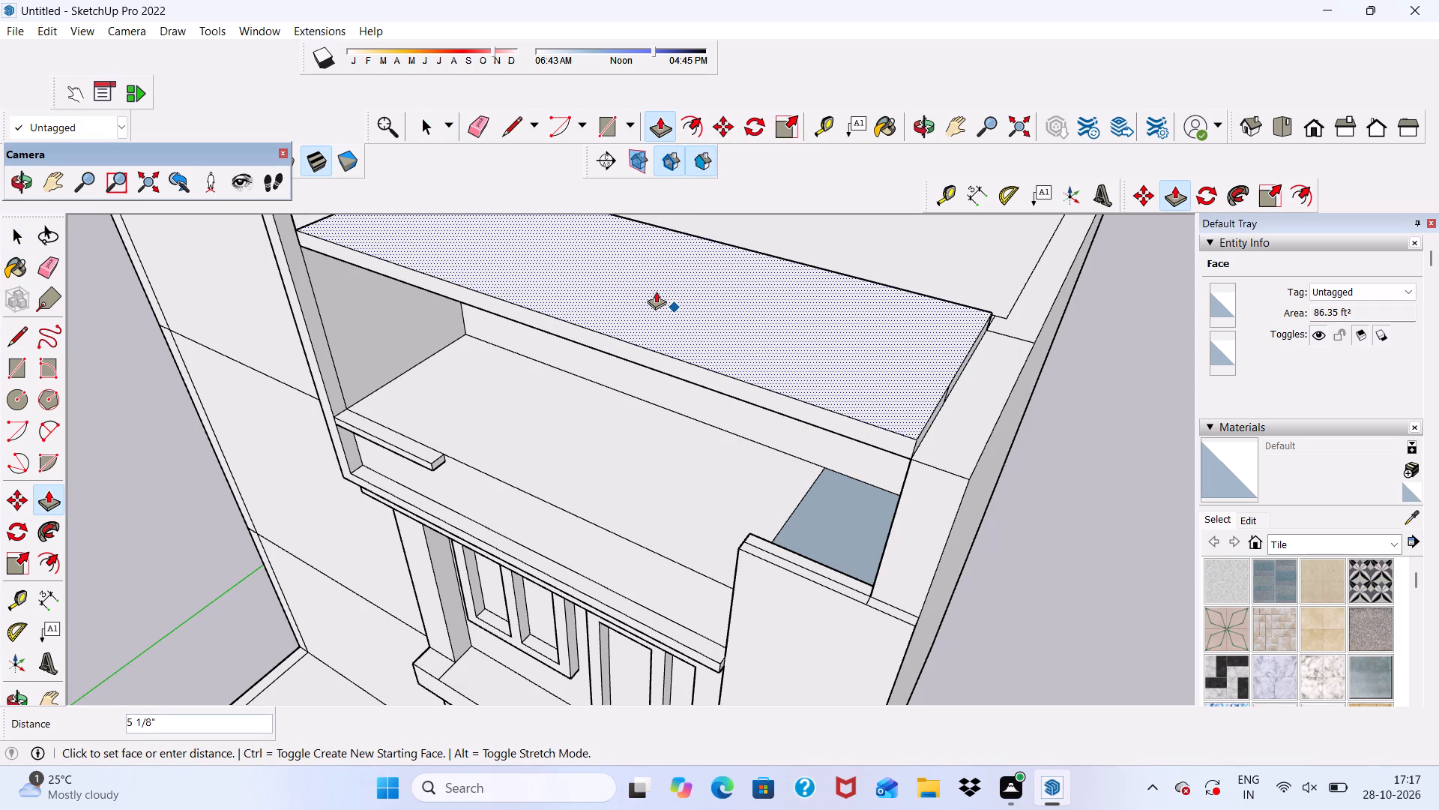
{"action": "key", "text": "3"}
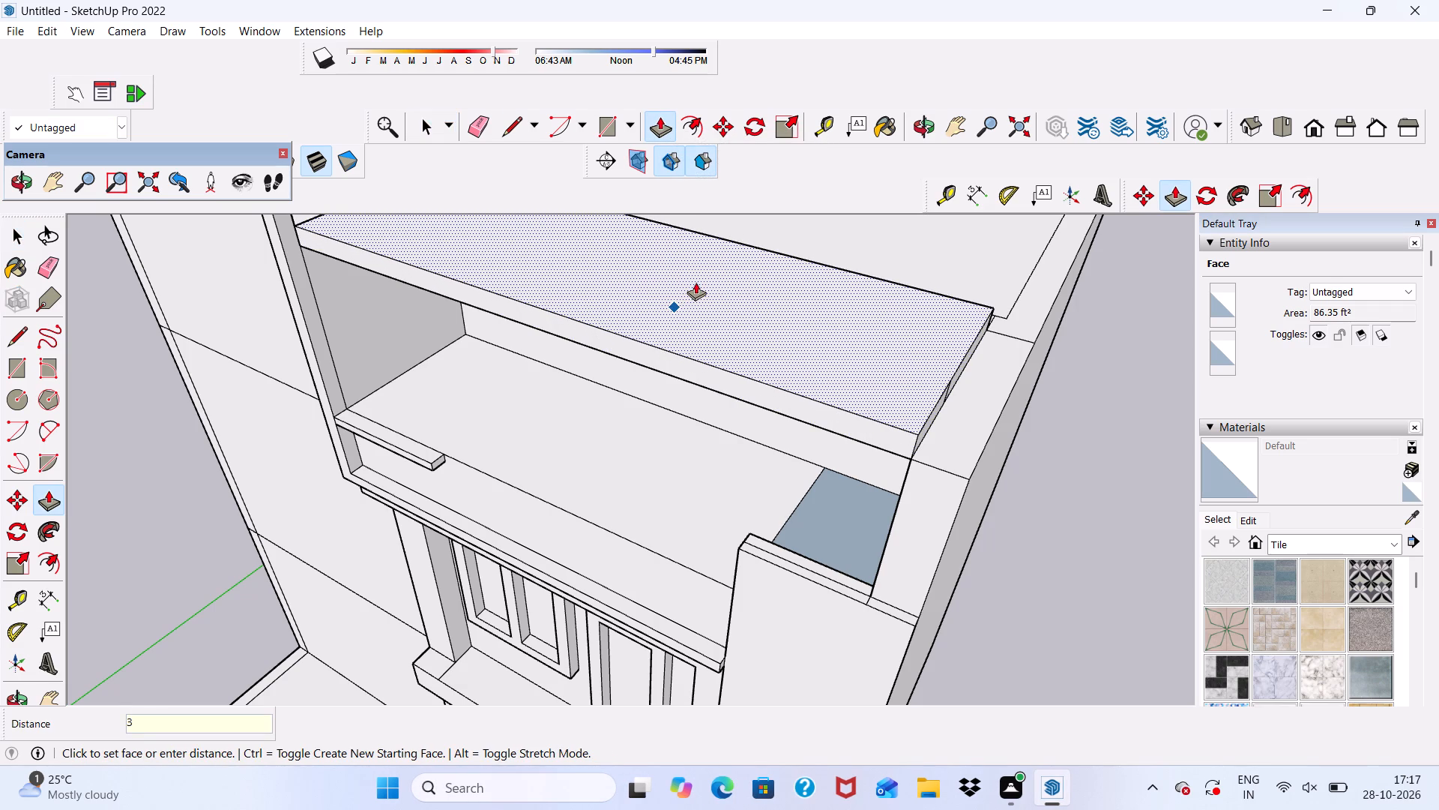
{"action": "key", "text": "shift+quotedbl"}
{"action": "key", "text": "Return"}
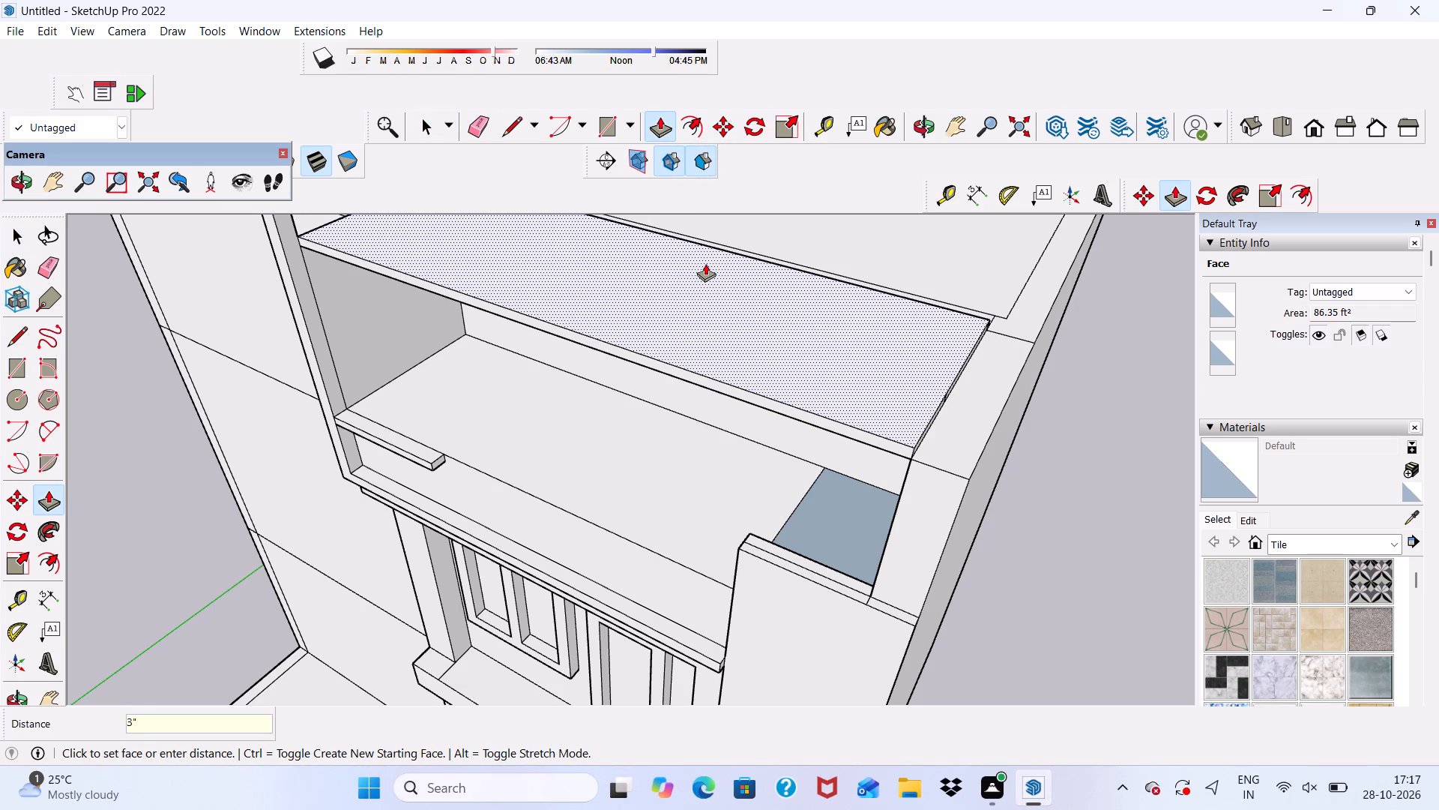
Extend both segments of the slab's end face 1' outward over the side wall, flush with its outer face.
{"action": "scroll", "coordinate": [711, 293], "scroll_direction": "up", "scroll_amount": 2}
{"action": "scroll", "coordinate": [759, 359], "scroll_direction": "down", "scroll_amount": 4}
{"action": "middle_click_drag", "start_coordinate": [825, 395], "coordinate": [692, 325]}
{"action": "scroll", "coordinate": [776, 414], "scroll_direction": "up", "scroll_amount": 9}
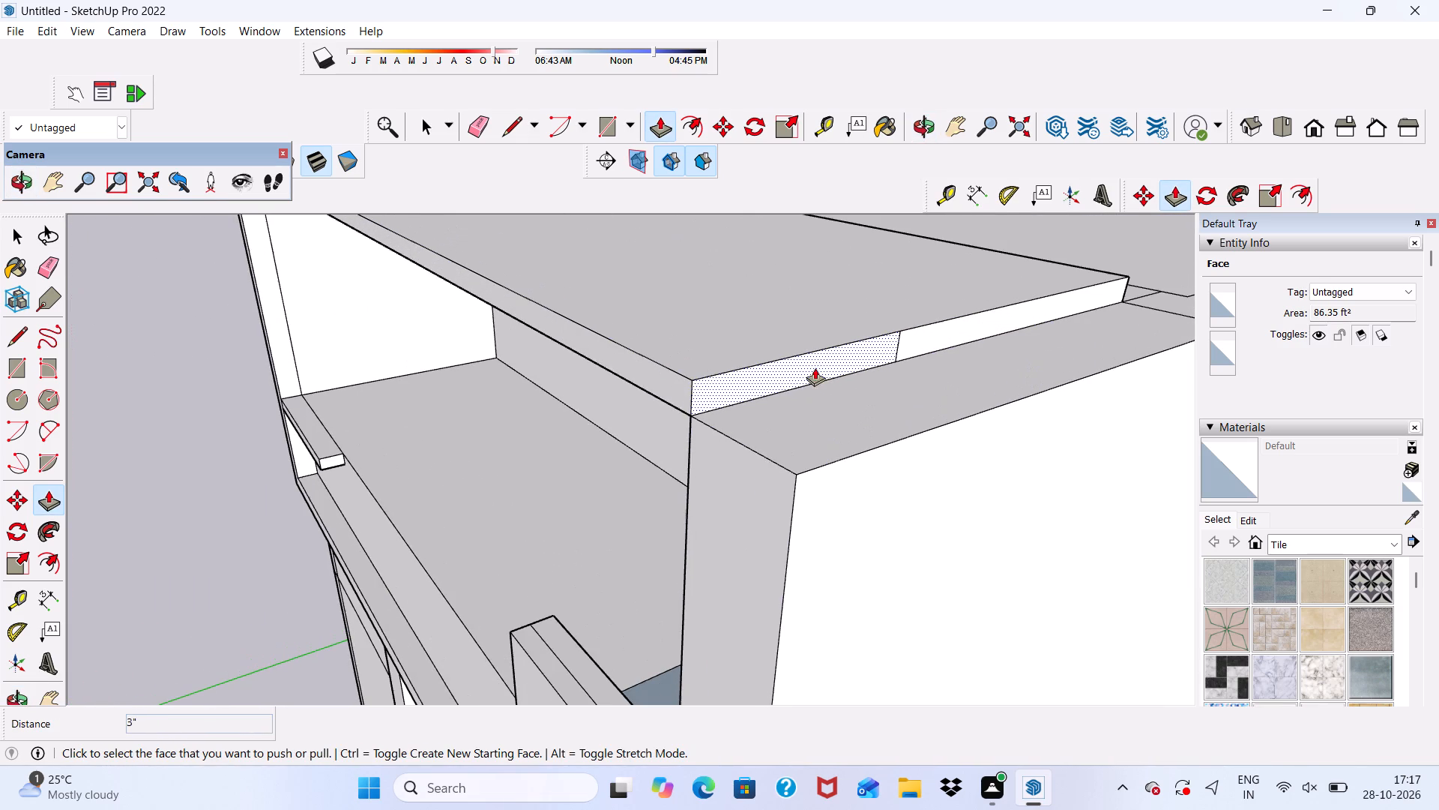
{"action": "scroll", "coordinate": [815, 367], "scroll_direction": "up", "scroll_amount": 1}
{"action": "left_click", "coordinate": [788, 371]}
{"action": "left_click_drag", "start_coordinate": [824, 530], "coordinate": [827, 523]}
{"action": "scroll", "coordinate": [994, 325], "scroll_direction": "up", "scroll_amount": 4}
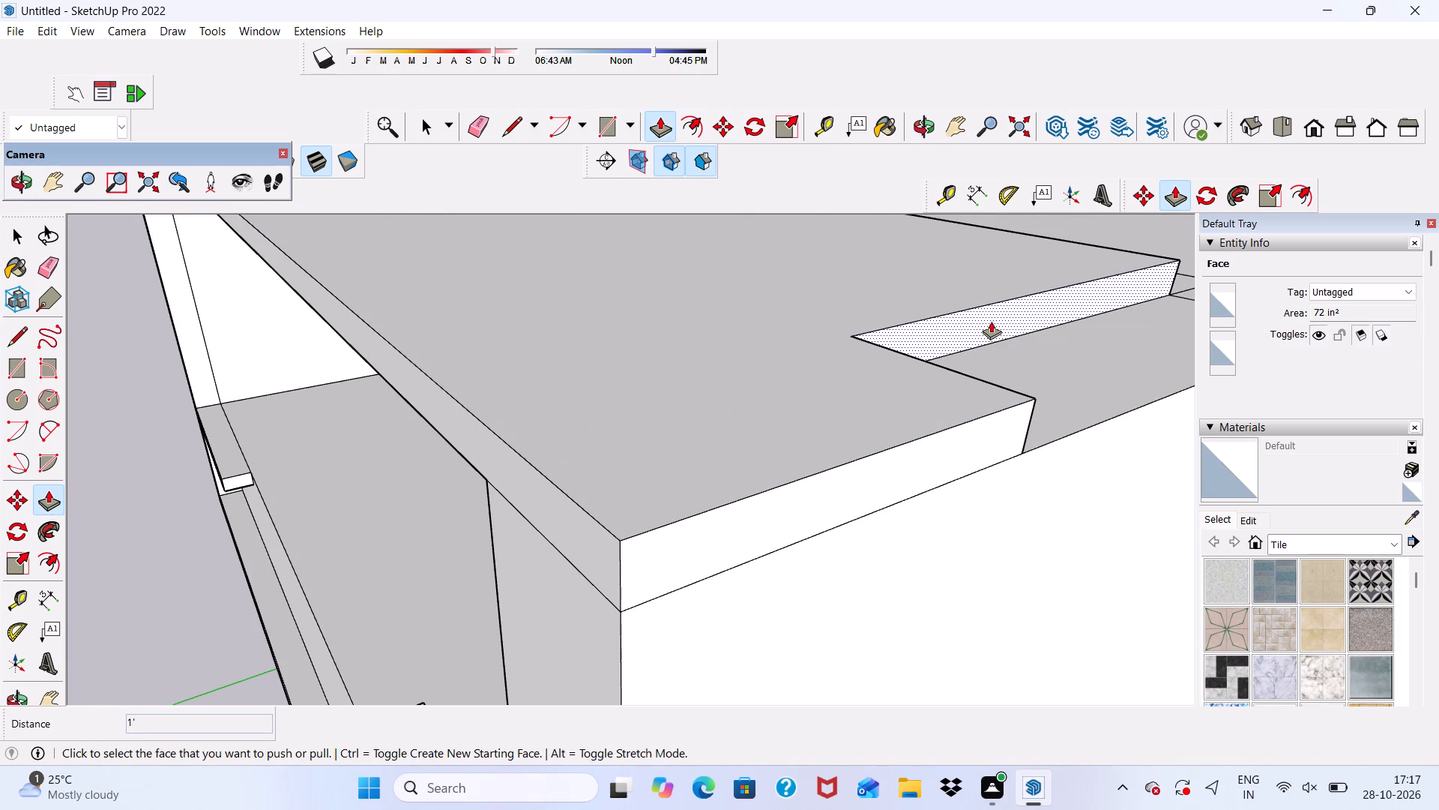
{"action": "left_click", "coordinate": [991, 321]}
{"action": "left_click", "coordinate": [999, 502]}
{"action": "scroll", "coordinate": [810, 429], "scroll_direction": "down", "scroll_amount": 10}
Examine the extended balcony roof slab from below, above and the front, including its junction with the side wall.
{"action": "middle_click_drag", "start_coordinate": [1031, 433], "coordinate": [795, 491]}
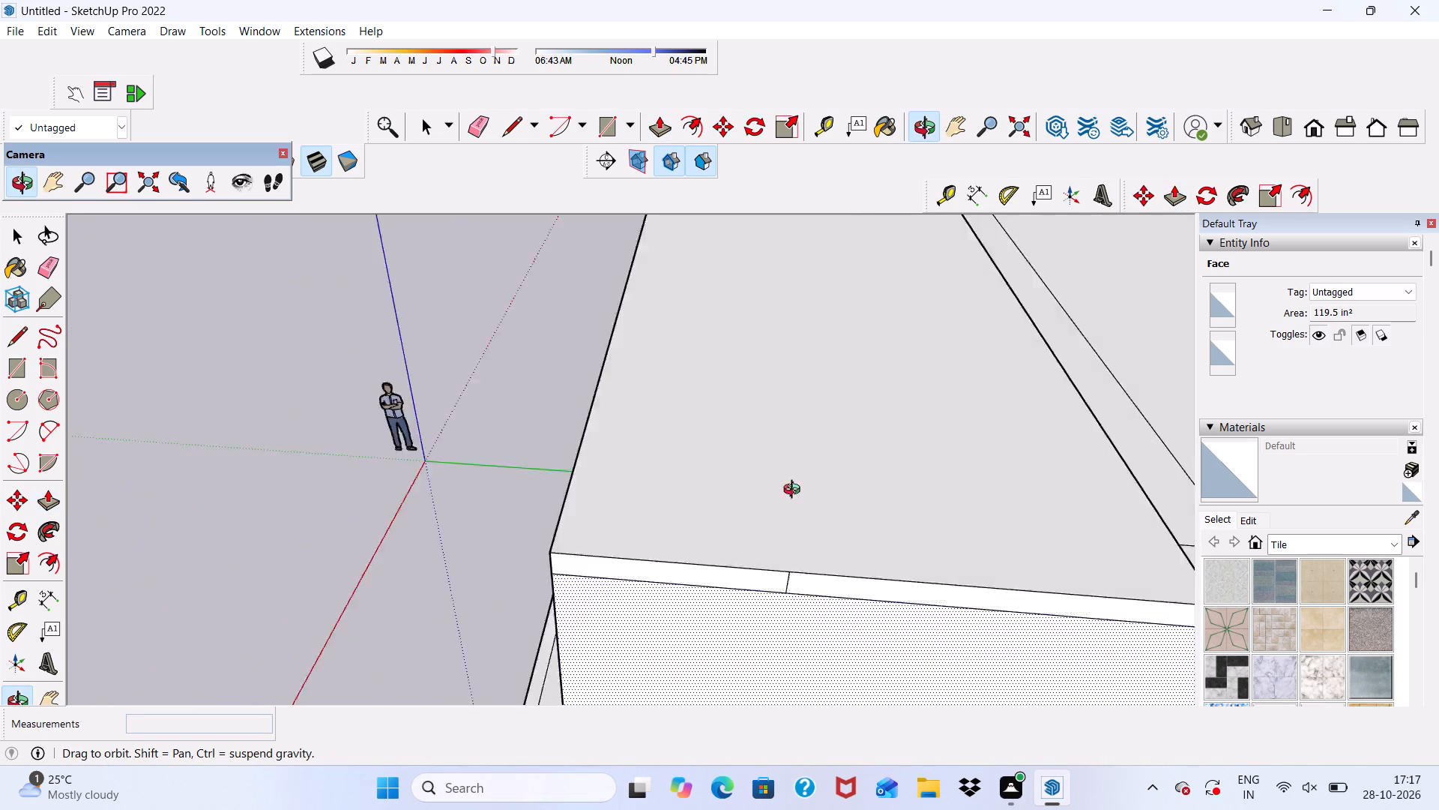
{"action": "middle_click_drag", "start_coordinate": [795, 491], "coordinate": [1080, 381]}
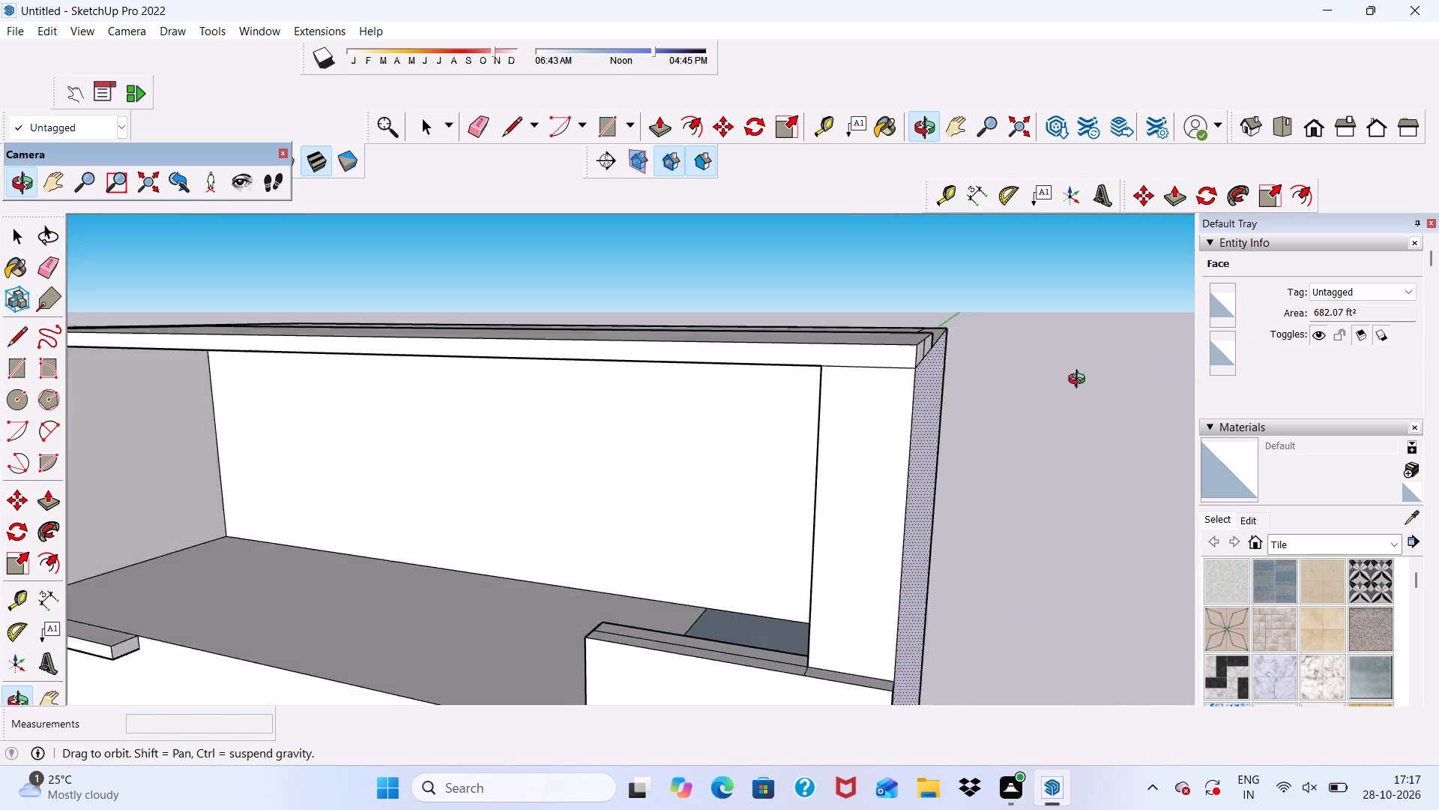
{"action": "middle_click_drag", "start_coordinate": [1080, 381], "coordinate": [1070, 269]}
{"action": "middle_click_drag", "start_coordinate": [687, 342], "coordinate": [880, 358]}
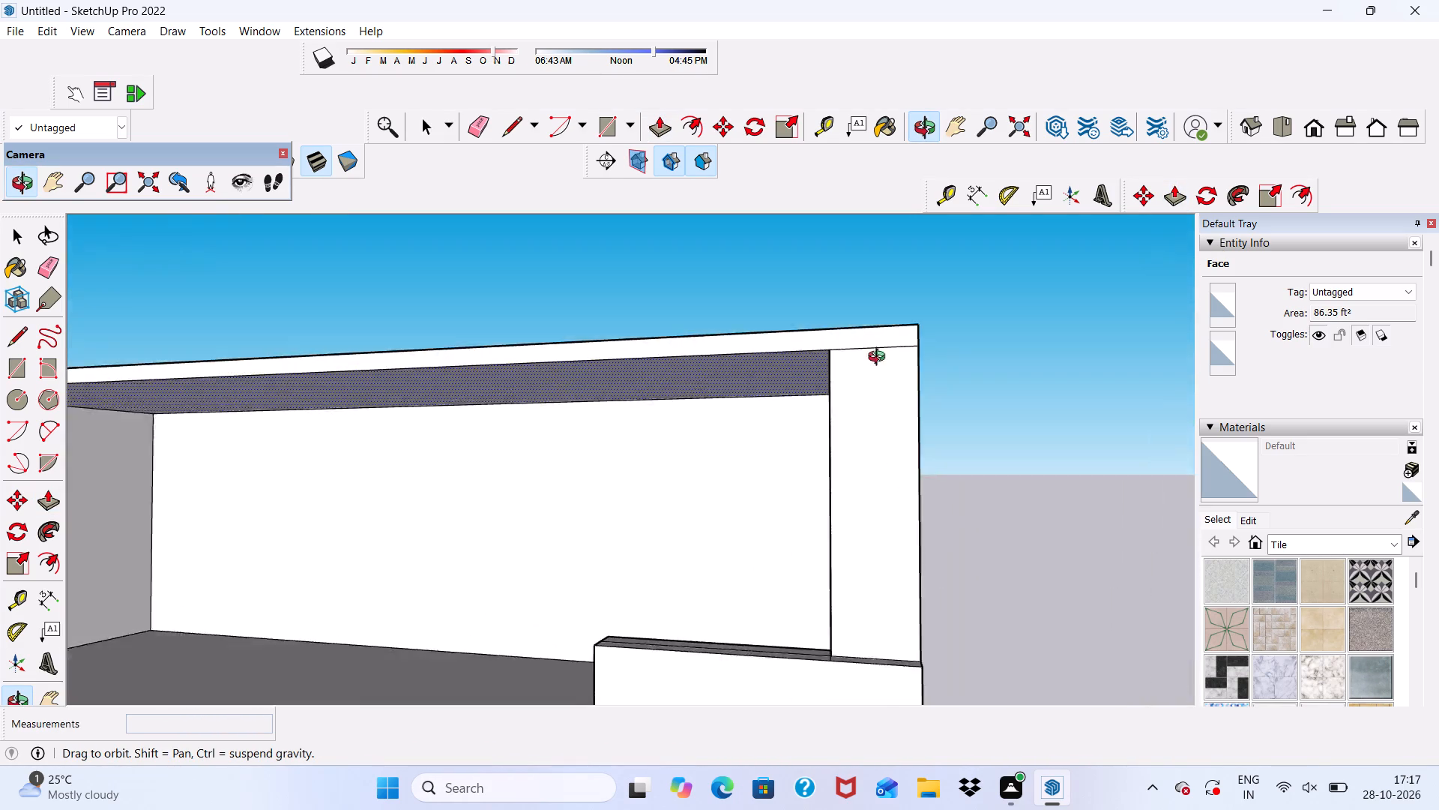
{"action": "middle_click_drag", "start_coordinate": [880, 358], "coordinate": [953, 319]}
{"action": "scroll", "coordinate": [681, 337], "scroll_direction": "down", "scroll_amount": 2}
{"action": "middle_click_drag", "start_coordinate": [678, 395], "coordinate": [301, 584]}
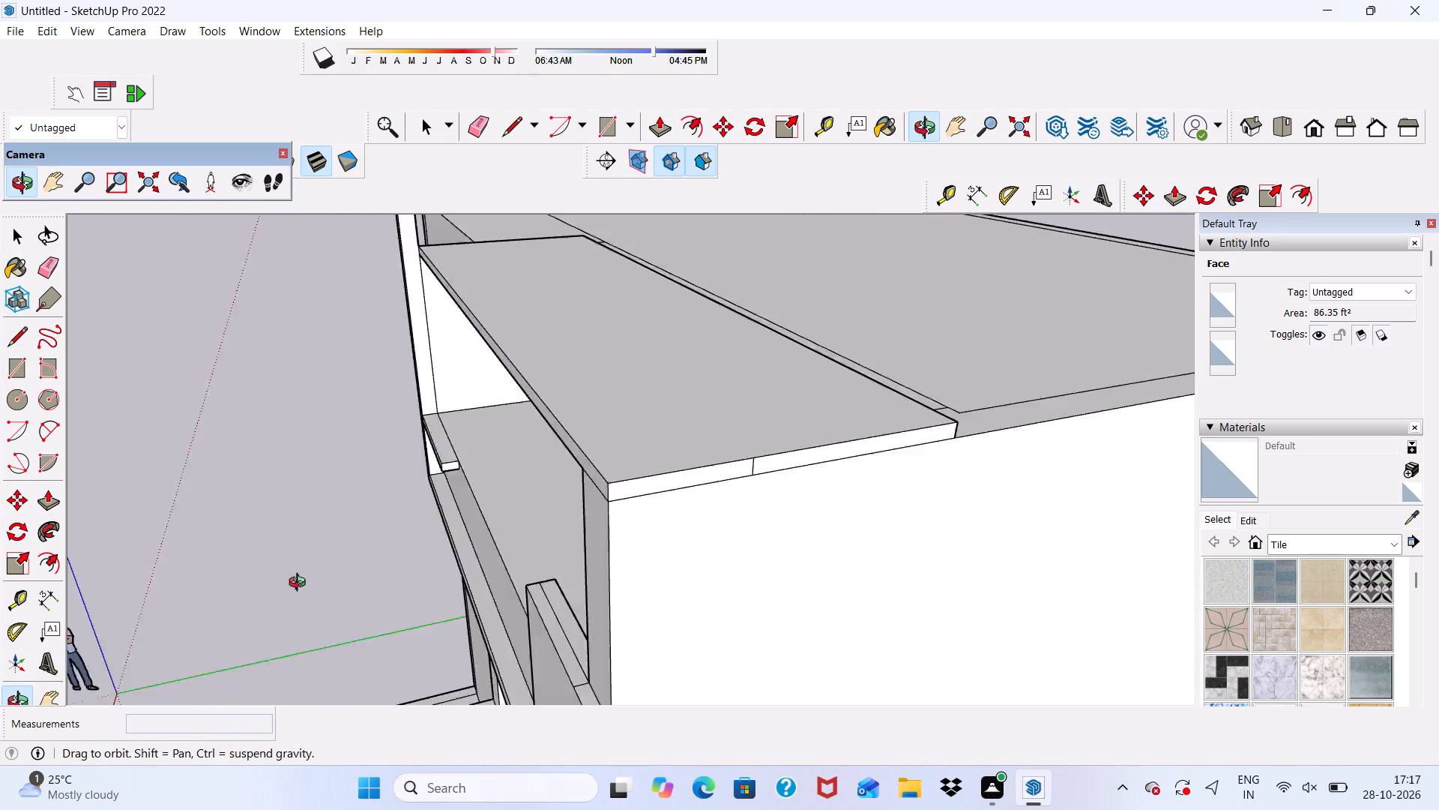
{"action": "middle_click_drag", "start_coordinate": [301, 584], "coordinate": [134, 578]}
{"action": "scroll", "coordinate": [926, 376], "scroll_direction": "up", "scroll_amount": 1}
{"action": "scroll", "coordinate": [763, 340], "scroll_direction": "down", "scroll_amount": 5}
{"action": "middle_click_drag", "start_coordinate": [779, 394], "coordinate": [1128, 240]}
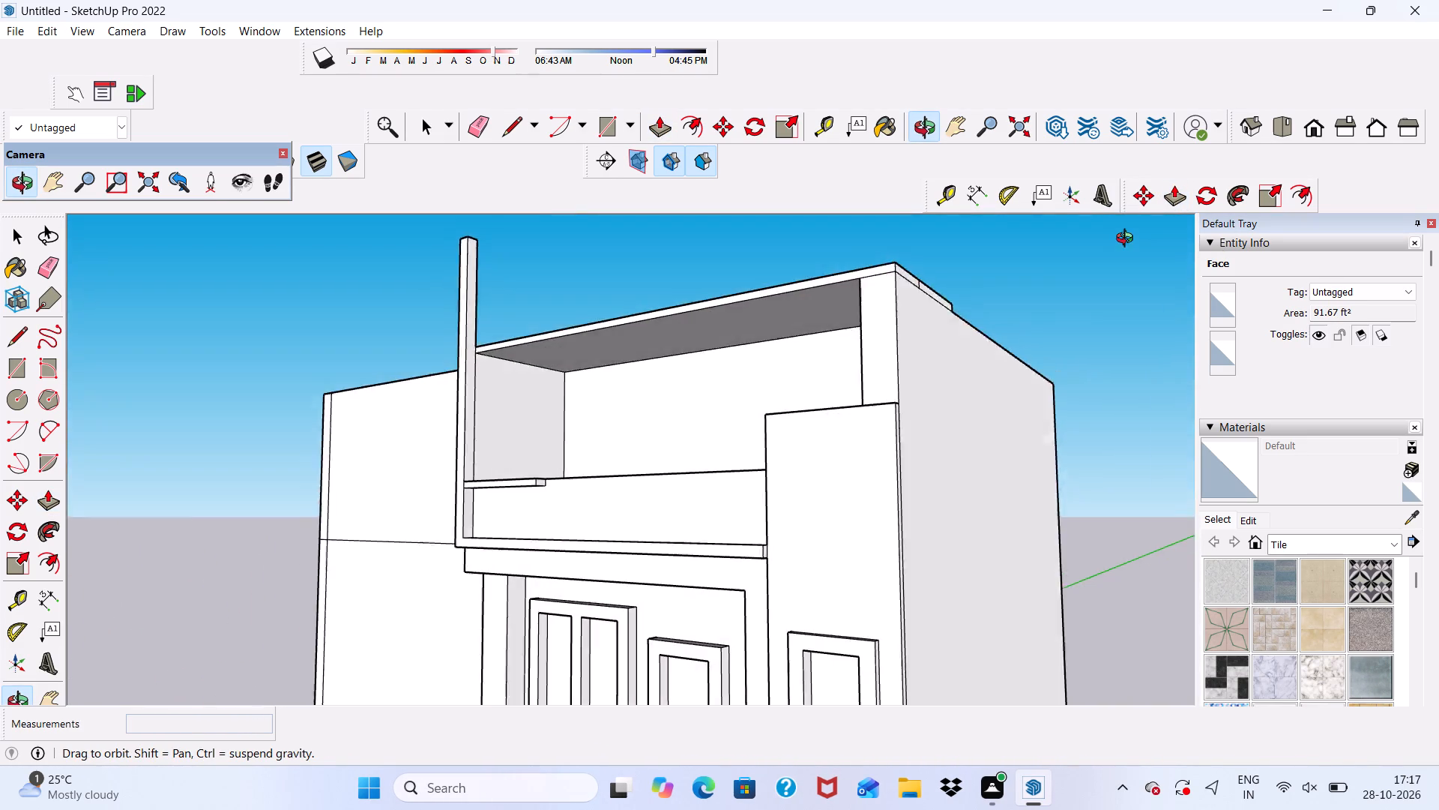
{"action": "middle_click_drag", "start_coordinate": [1128, 240], "coordinate": [1198, 272]}
{"action": "middle_click_drag", "start_coordinate": [580, 334], "coordinate": [649, 421]}
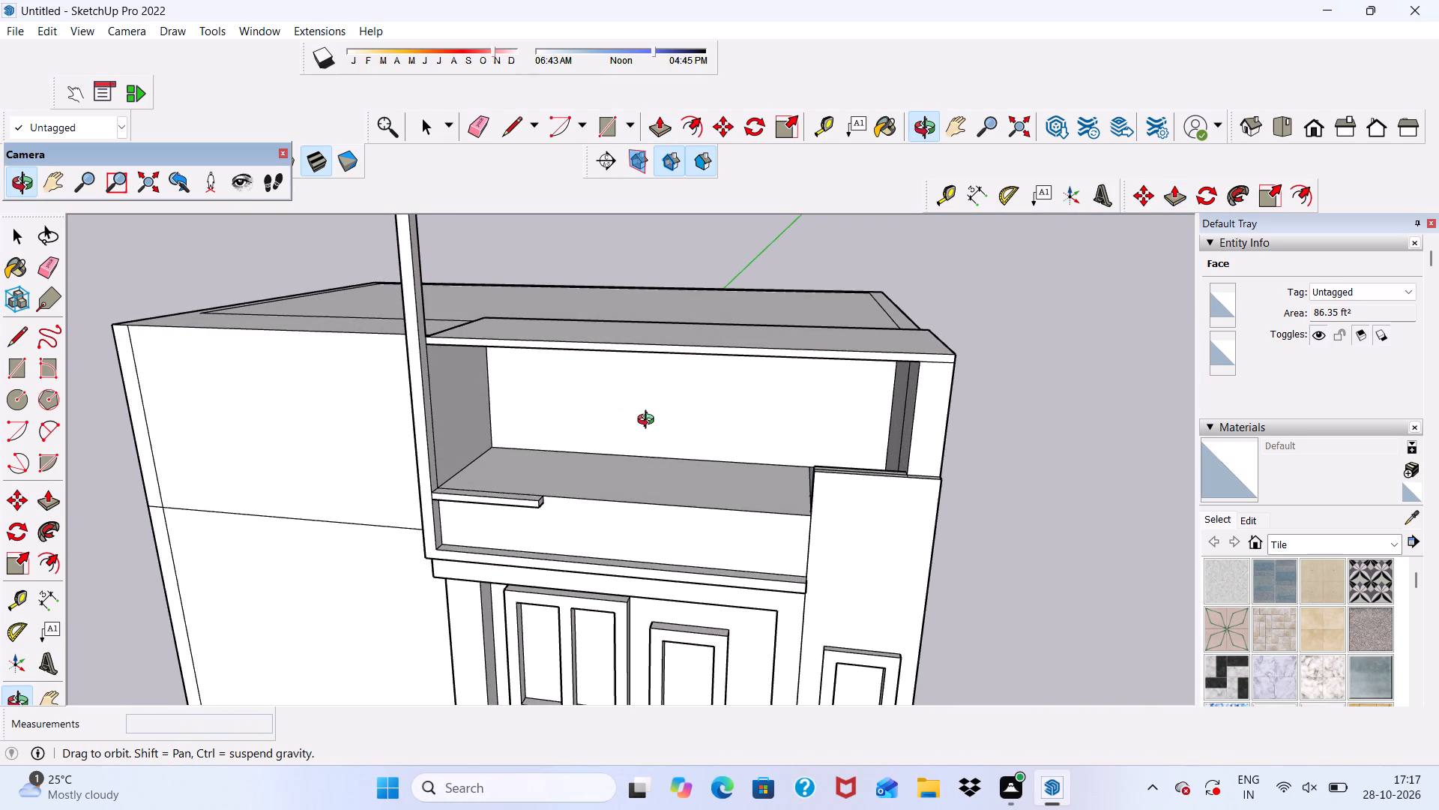
{"action": "middle_click_drag", "start_coordinate": [649, 421], "coordinate": [425, 501]}
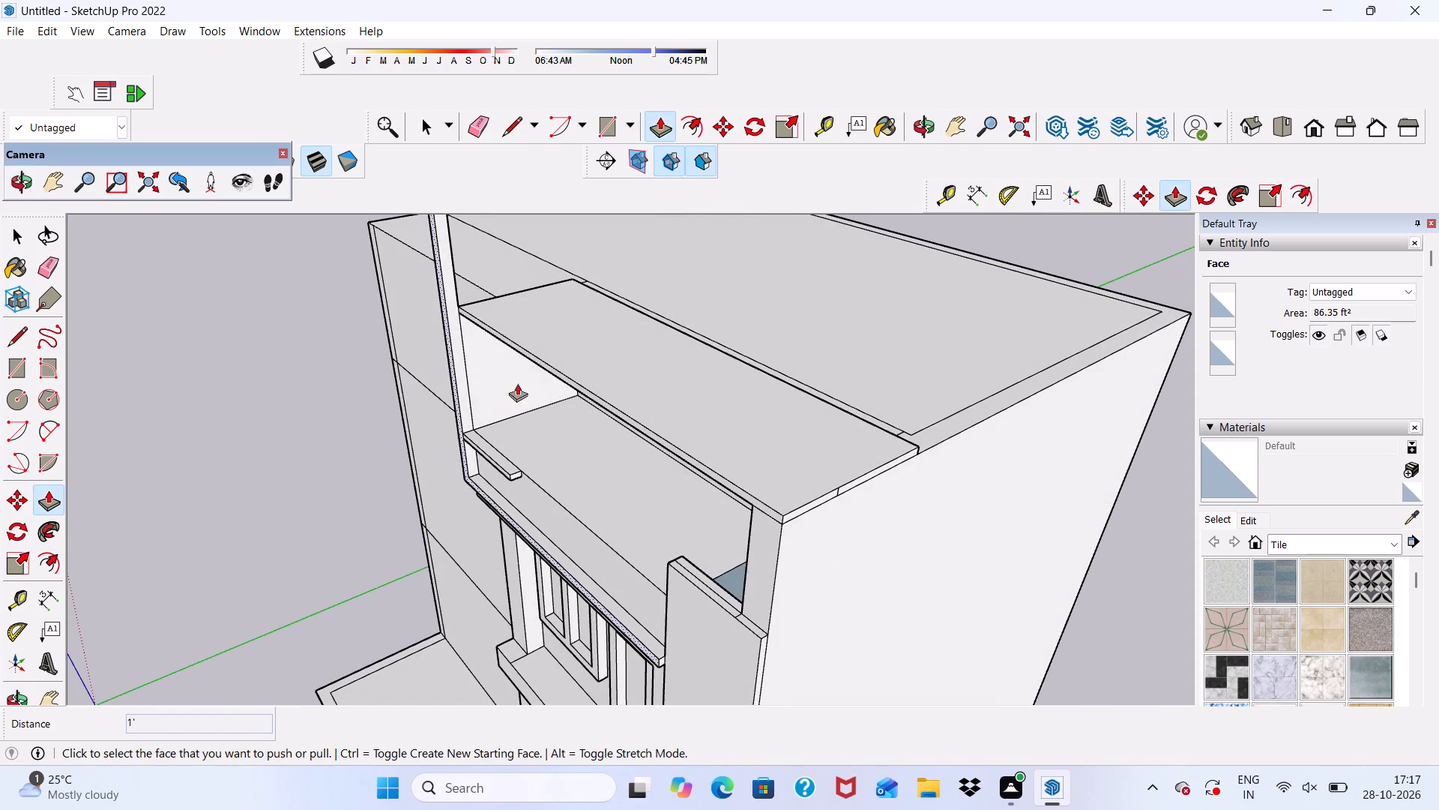
{"action": "key", "text": "space"}
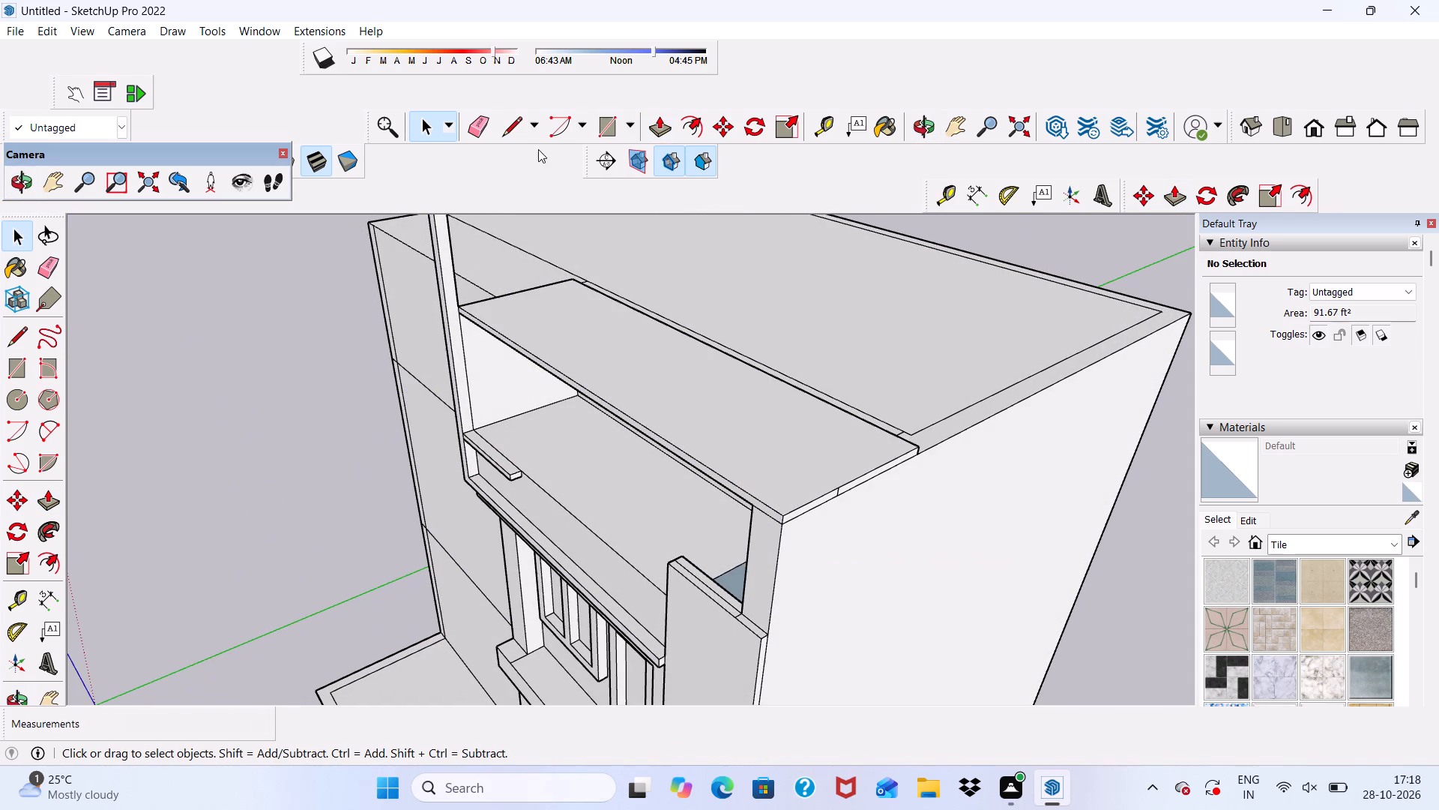
Draw a narrow rectangle about 4' 4" by 11" on top of the balcony slab, near the end beside the tall post.
{"action": "scroll", "coordinate": [598, 152], "scroll_direction": "down", "scroll_amount": 3}
{"action": "left_click", "coordinate": [607, 124]}
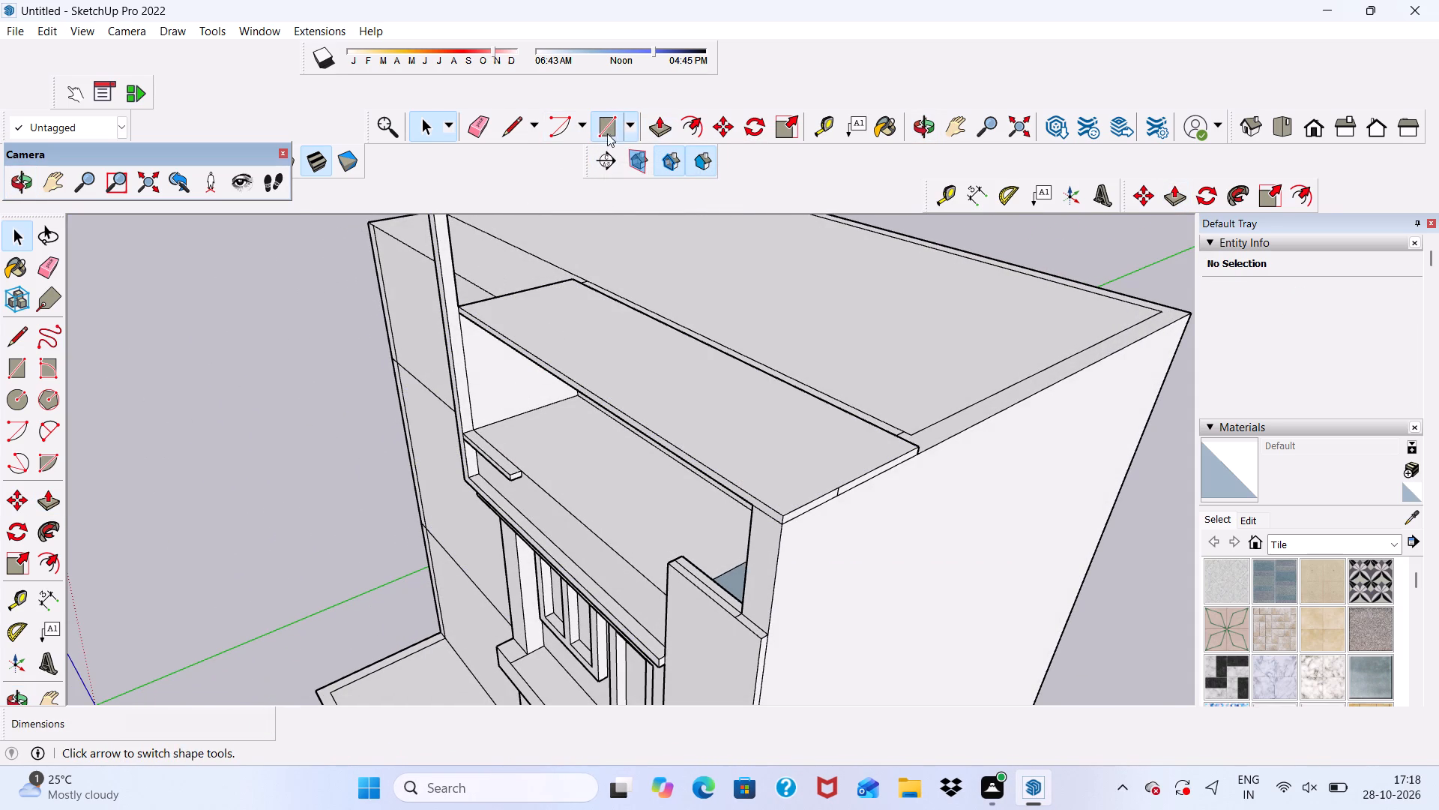
{"action": "scroll", "coordinate": [558, 274], "scroll_direction": "up", "scroll_amount": 4}
{"action": "middle_click_drag", "start_coordinate": [552, 298], "coordinate": [530, 360]}
{"action": "scroll", "coordinate": [456, 370], "scroll_direction": "up", "scroll_amount": 4}
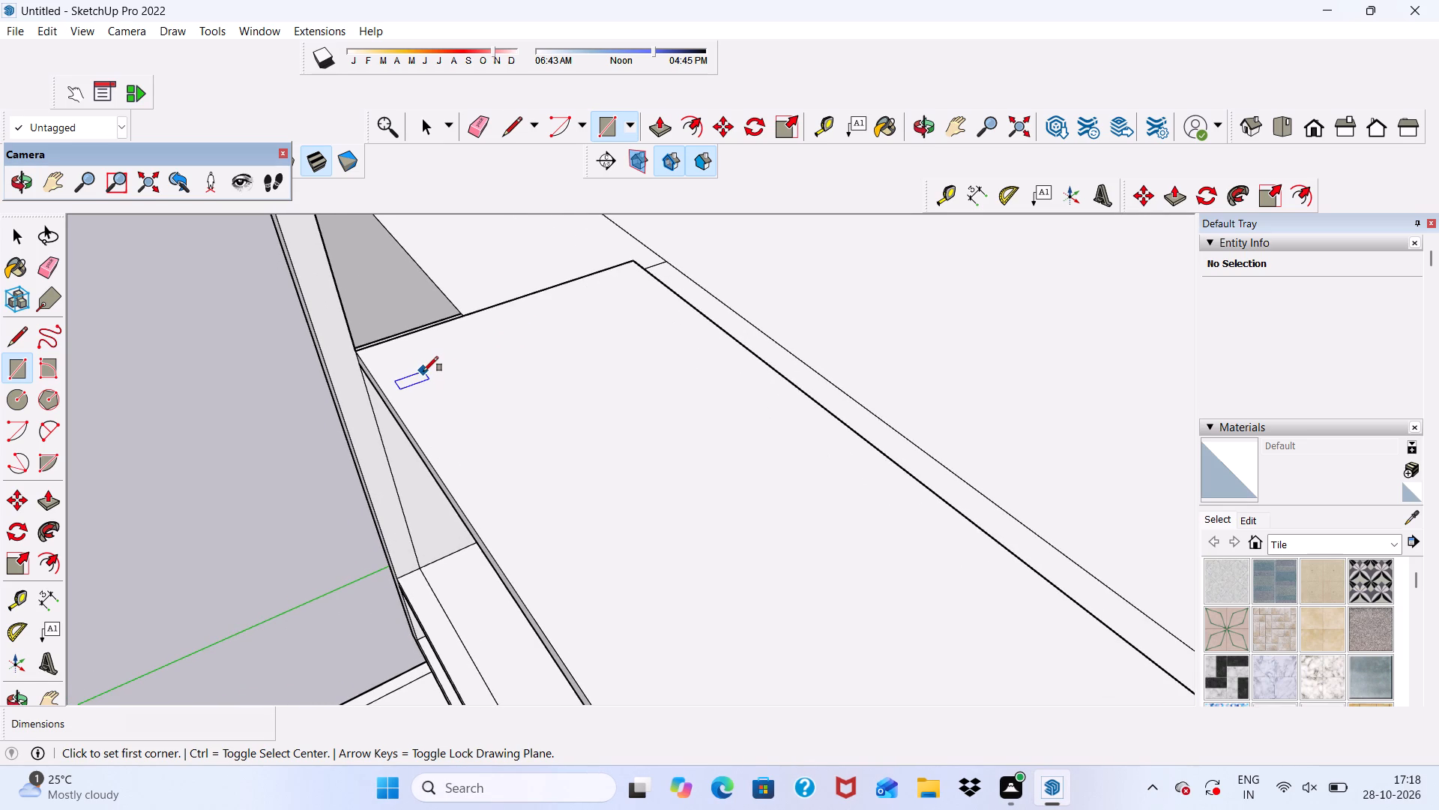
{"action": "left_click", "coordinate": [423, 363]}
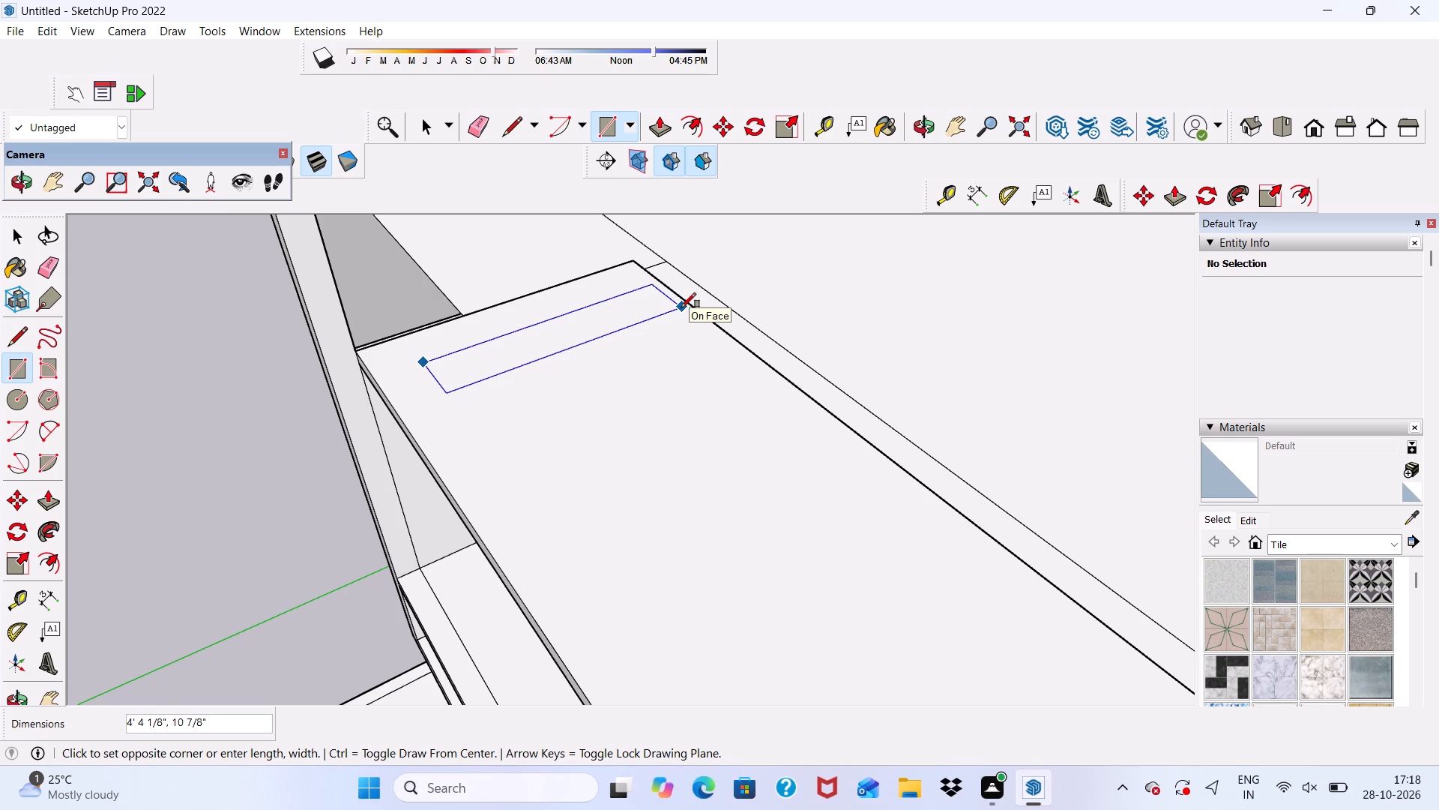
{"action": "left_click", "coordinate": [681, 307]}
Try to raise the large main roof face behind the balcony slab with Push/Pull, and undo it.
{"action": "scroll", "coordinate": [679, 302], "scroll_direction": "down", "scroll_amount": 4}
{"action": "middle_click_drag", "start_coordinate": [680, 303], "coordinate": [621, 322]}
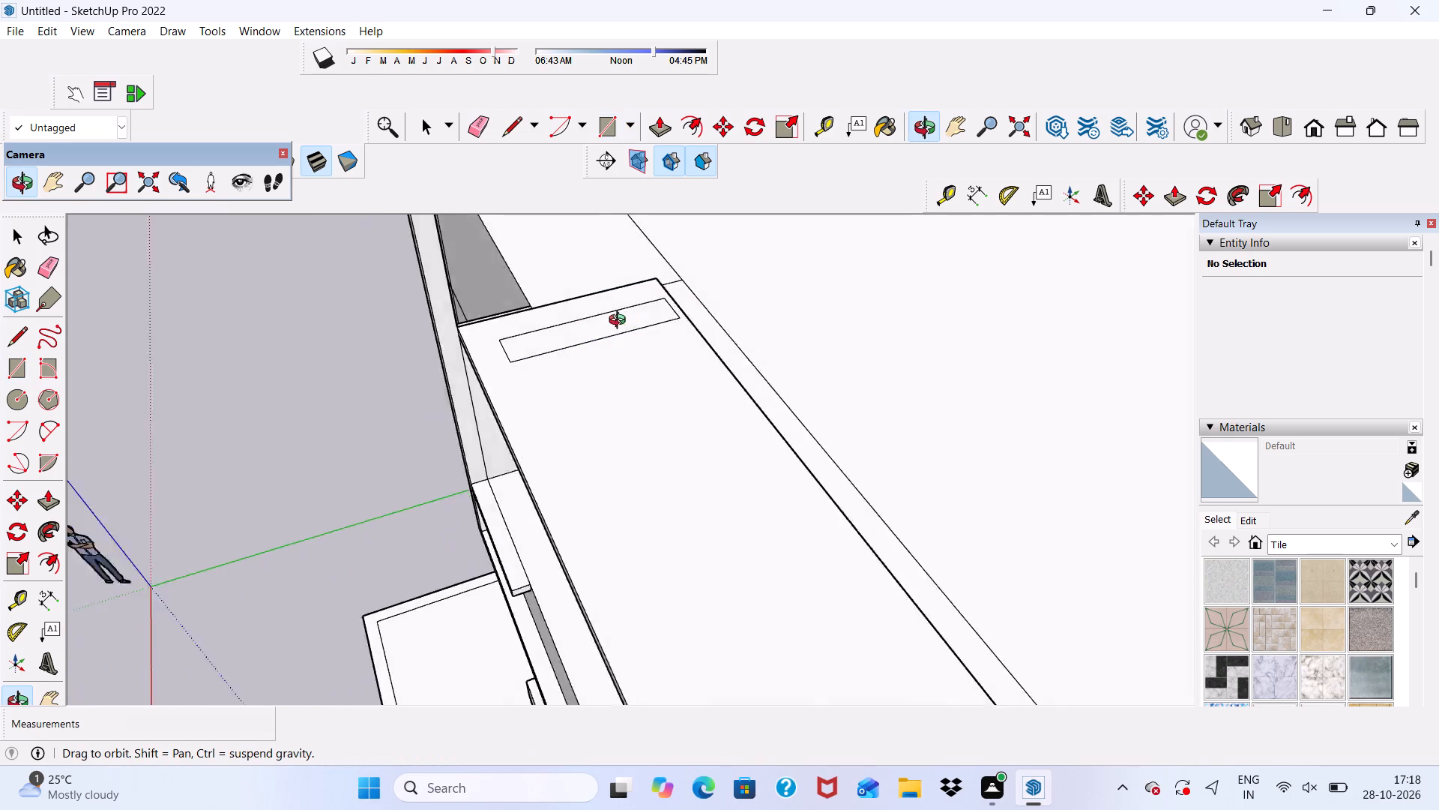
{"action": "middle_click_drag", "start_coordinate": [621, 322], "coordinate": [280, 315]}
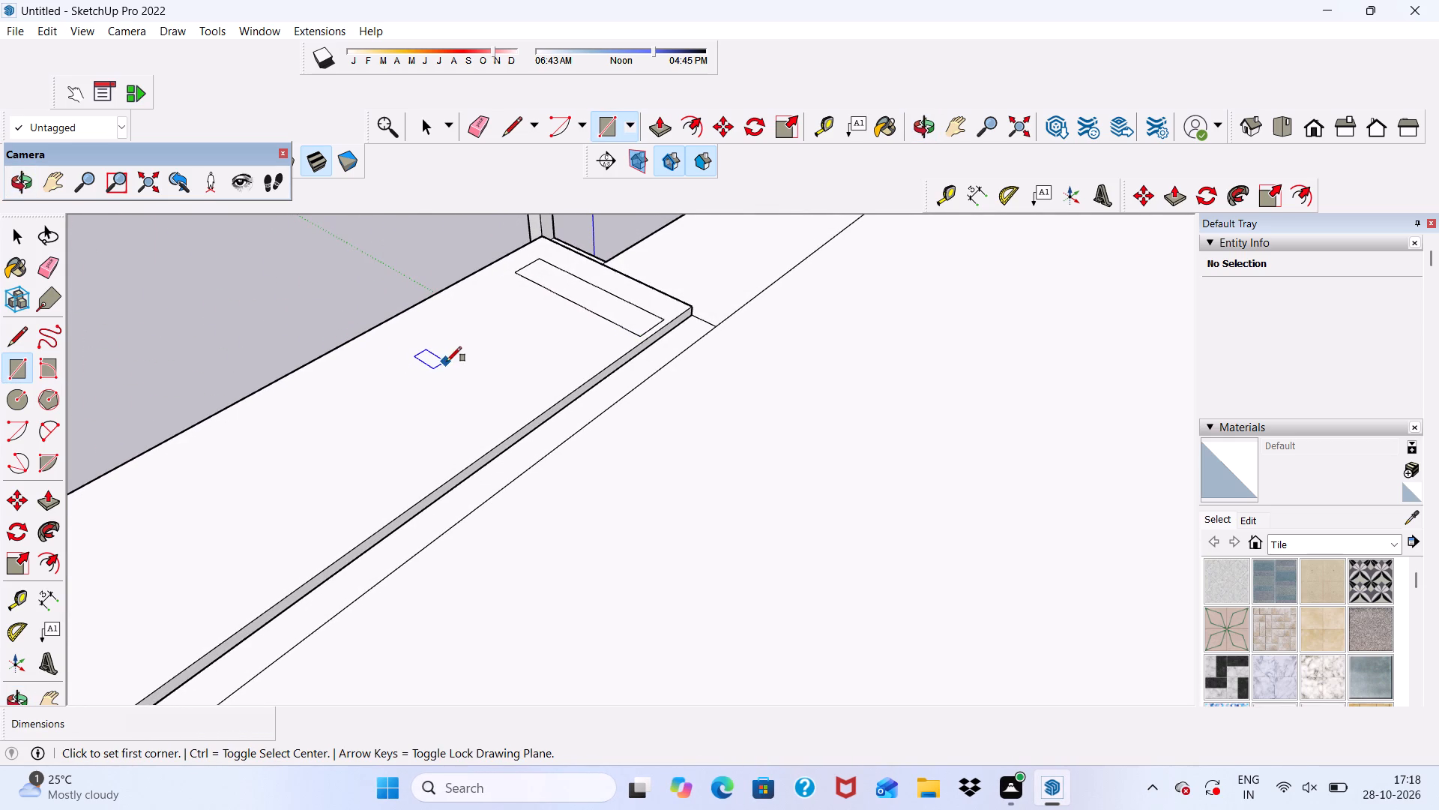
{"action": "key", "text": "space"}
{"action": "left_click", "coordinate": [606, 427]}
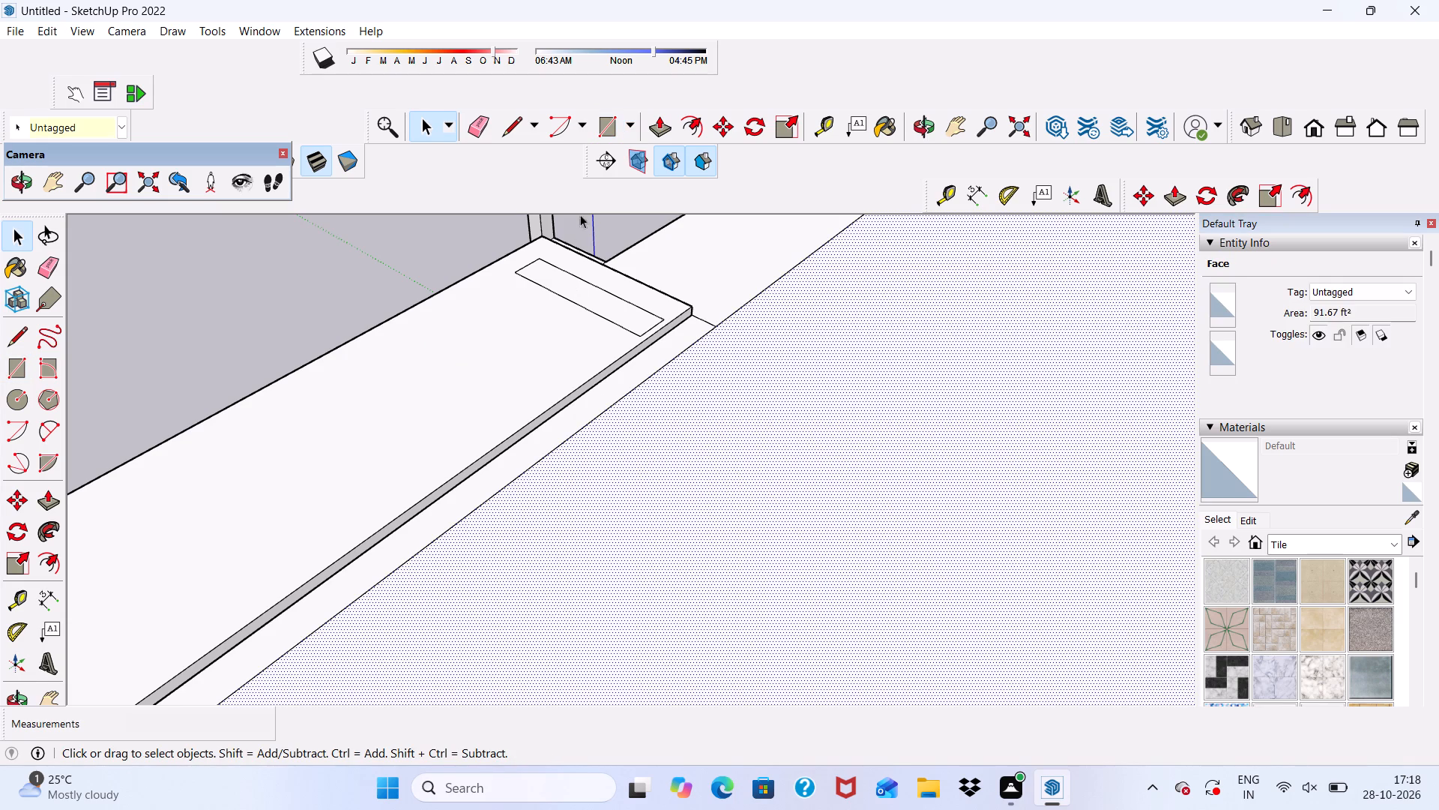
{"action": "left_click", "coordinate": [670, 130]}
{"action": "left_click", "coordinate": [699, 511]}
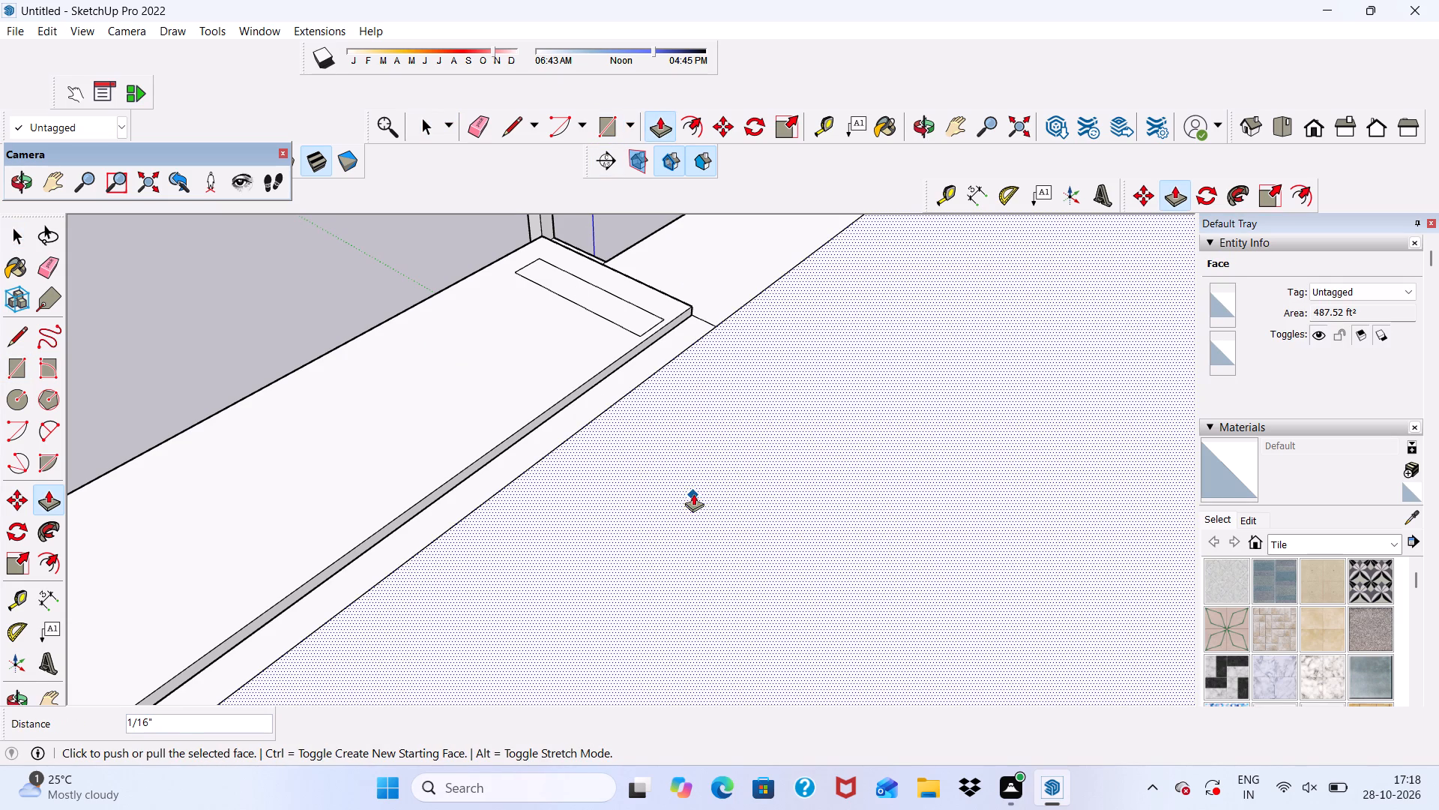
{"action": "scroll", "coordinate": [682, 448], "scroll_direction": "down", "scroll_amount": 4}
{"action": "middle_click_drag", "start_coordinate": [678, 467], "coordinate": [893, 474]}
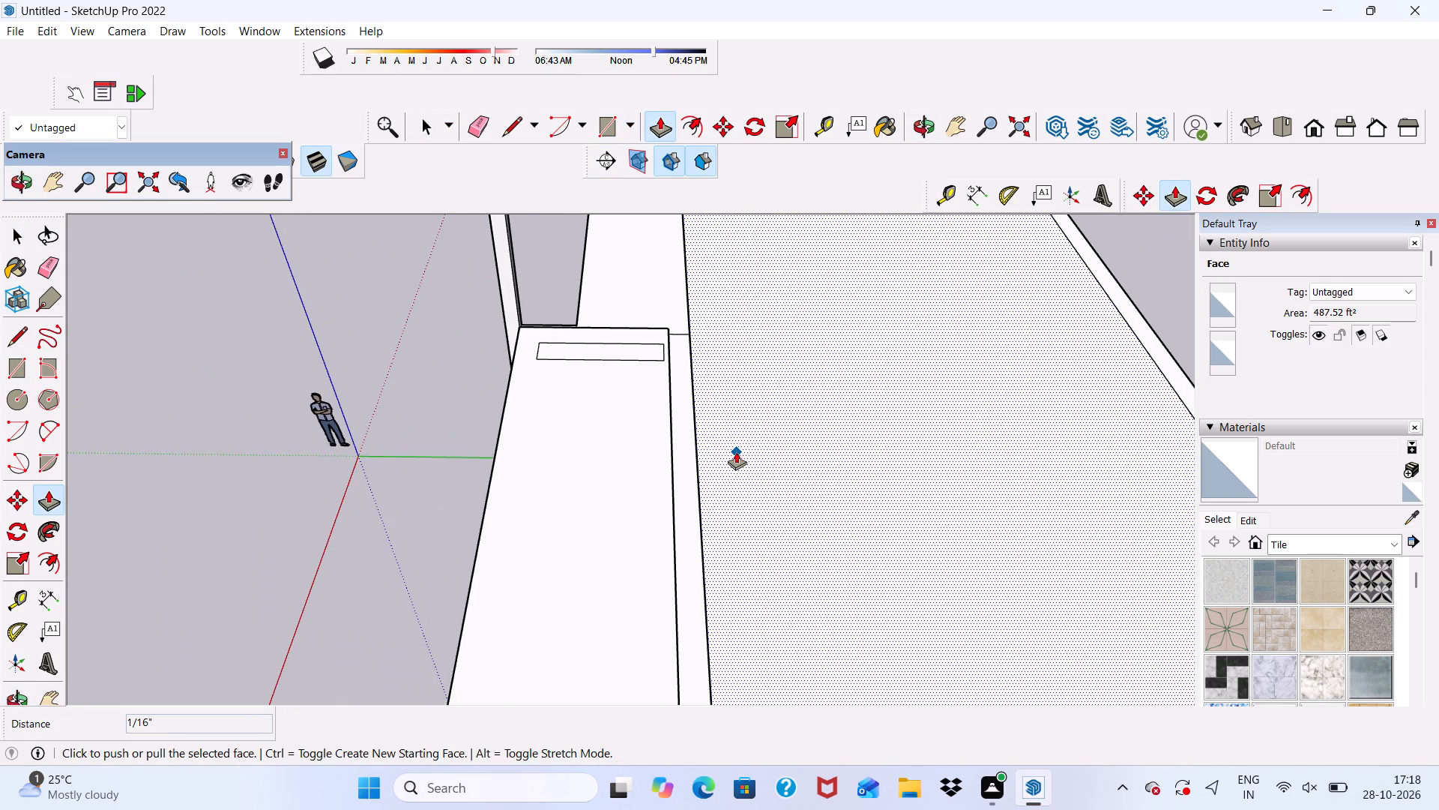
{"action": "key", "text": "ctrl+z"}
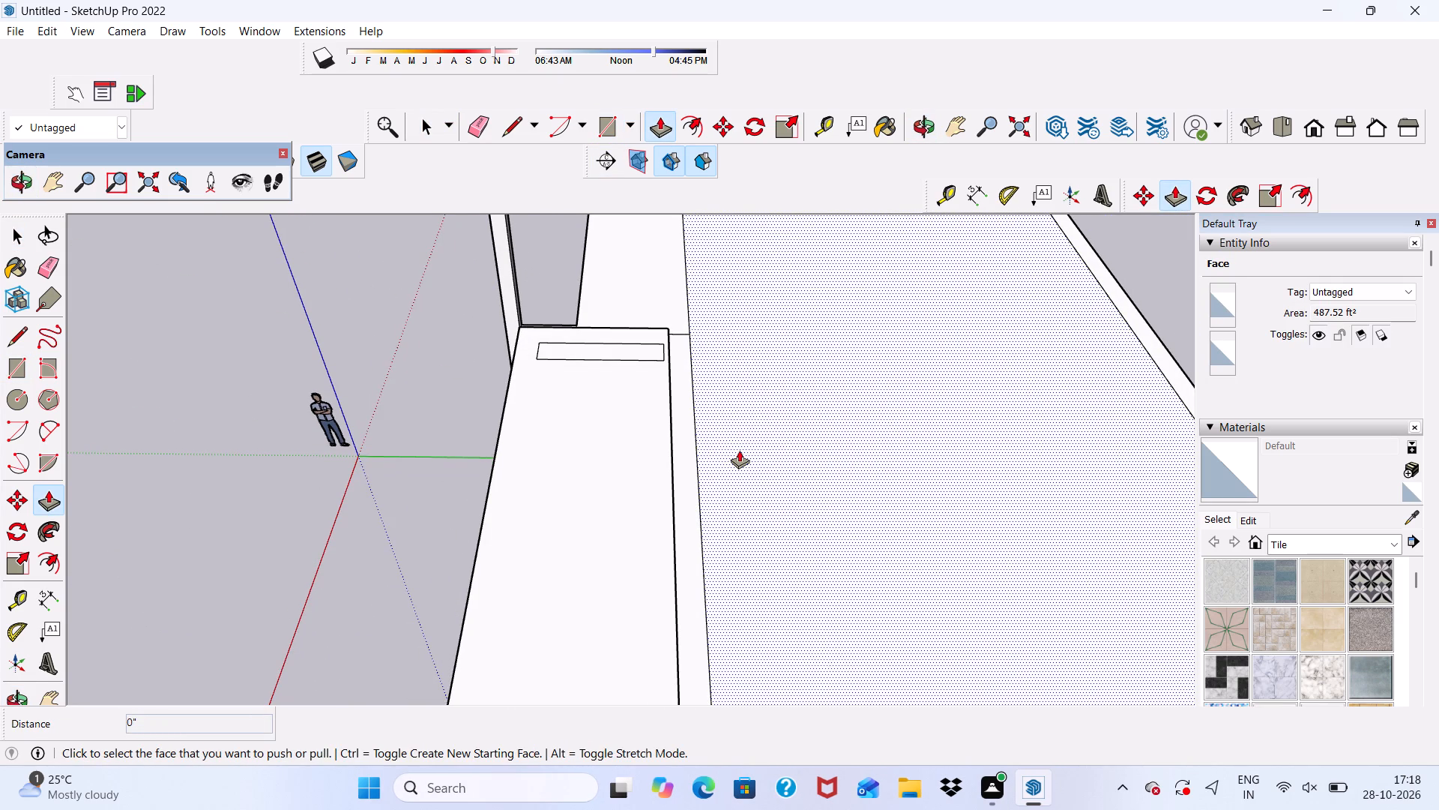
Raise the large main roof face behind the balcony slab by about 1' 5 3/4".
{"action": "left_click", "coordinate": [746, 454]}
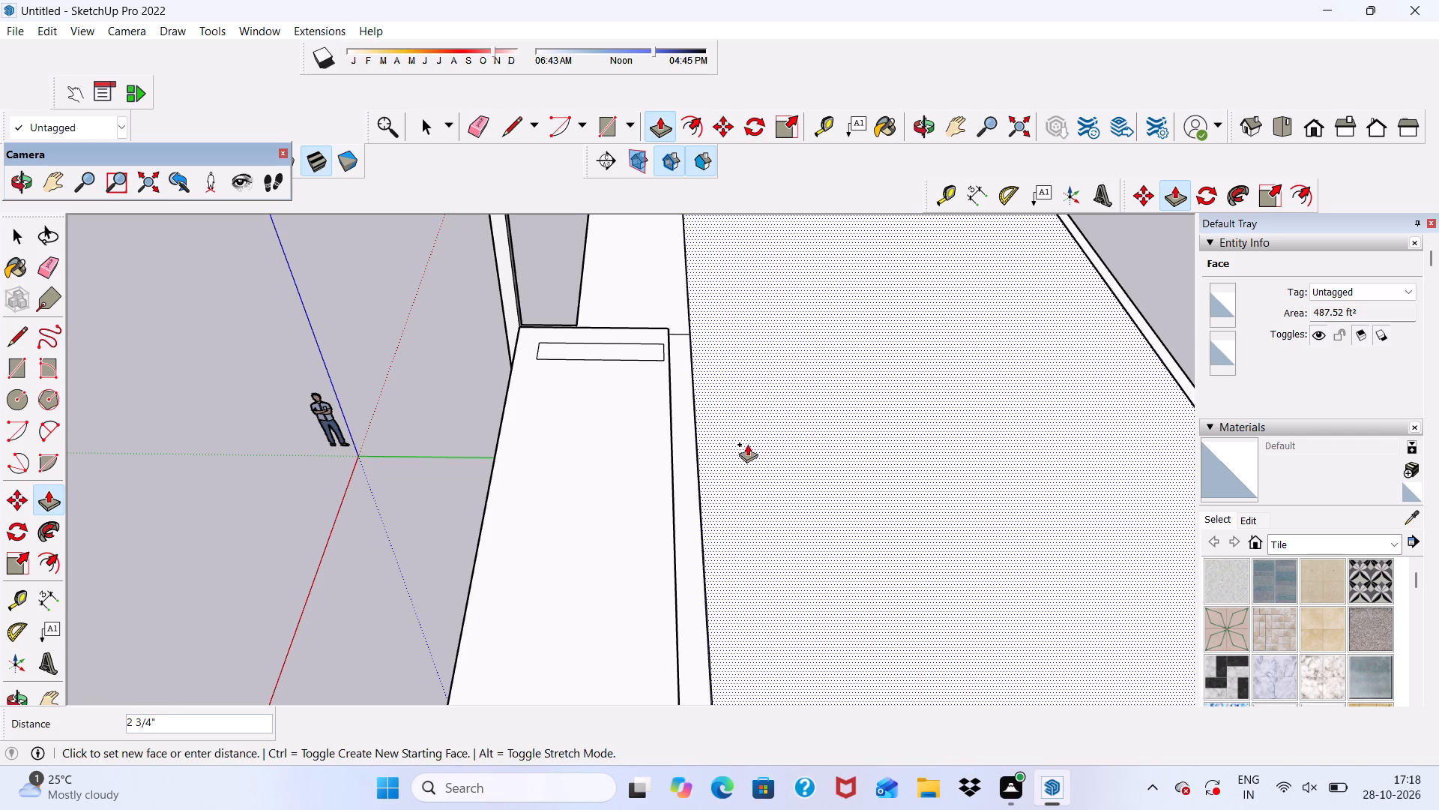
{"action": "left_click", "coordinate": [734, 417]}
{"action": "middle_click_drag", "start_coordinate": [681, 441], "coordinate": [743, 431]}
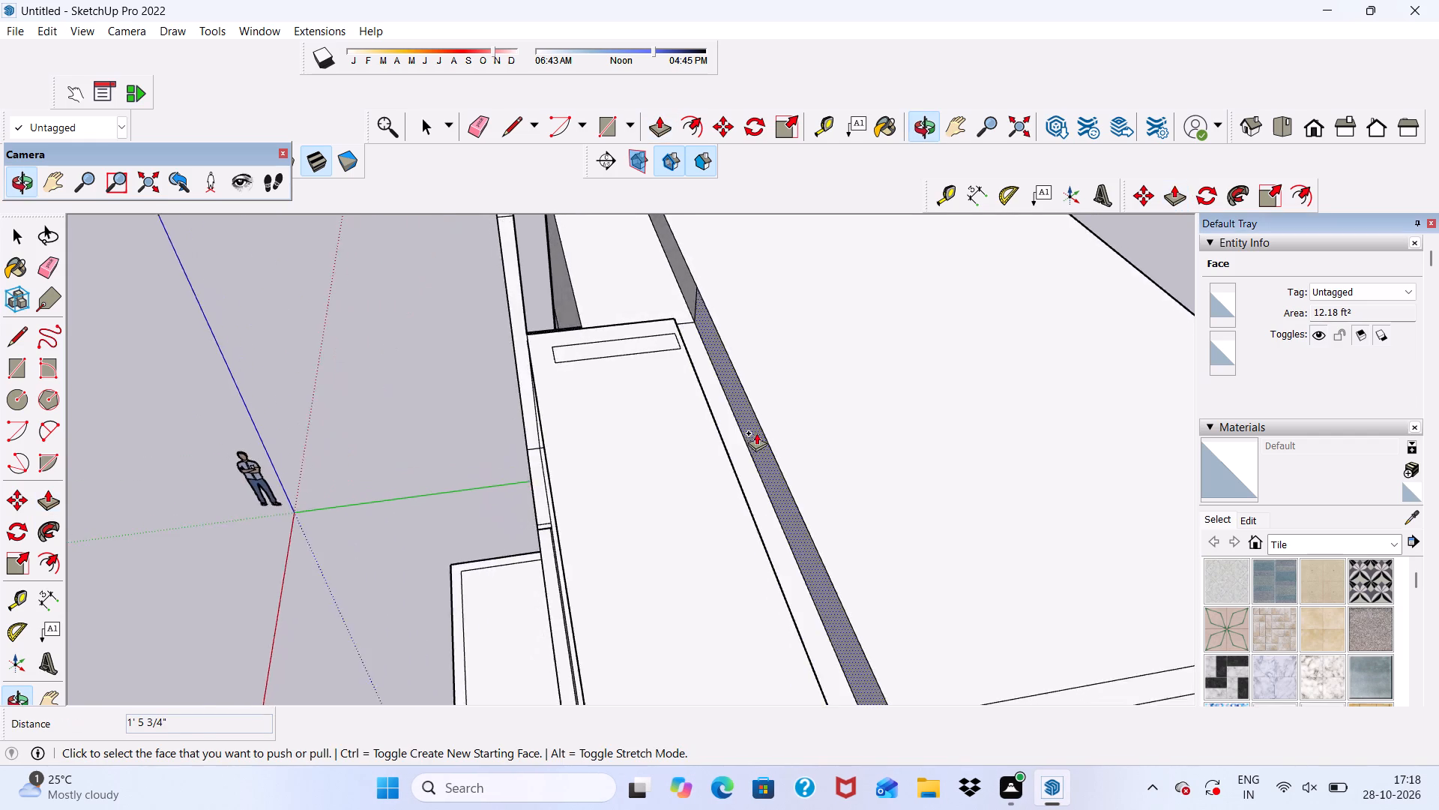
Raise the narrow strip between the balcony slab and the raised roof by 1' 5 3/4", level with the roof.
{"action": "scroll", "coordinate": [746, 433], "scroll_direction": "up", "scroll_amount": 4}
{"action": "left_click", "coordinate": [734, 432]}
{"action": "left_click", "coordinate": [791, 409]}
{"action": "scroll", "coordinate": [708, 427], "scroll_direction": "down", "scroll_amount": 4}
{"action": "middle_click_drag", "start_coordinate": [722, 453], "coordinate": [872, 333]}
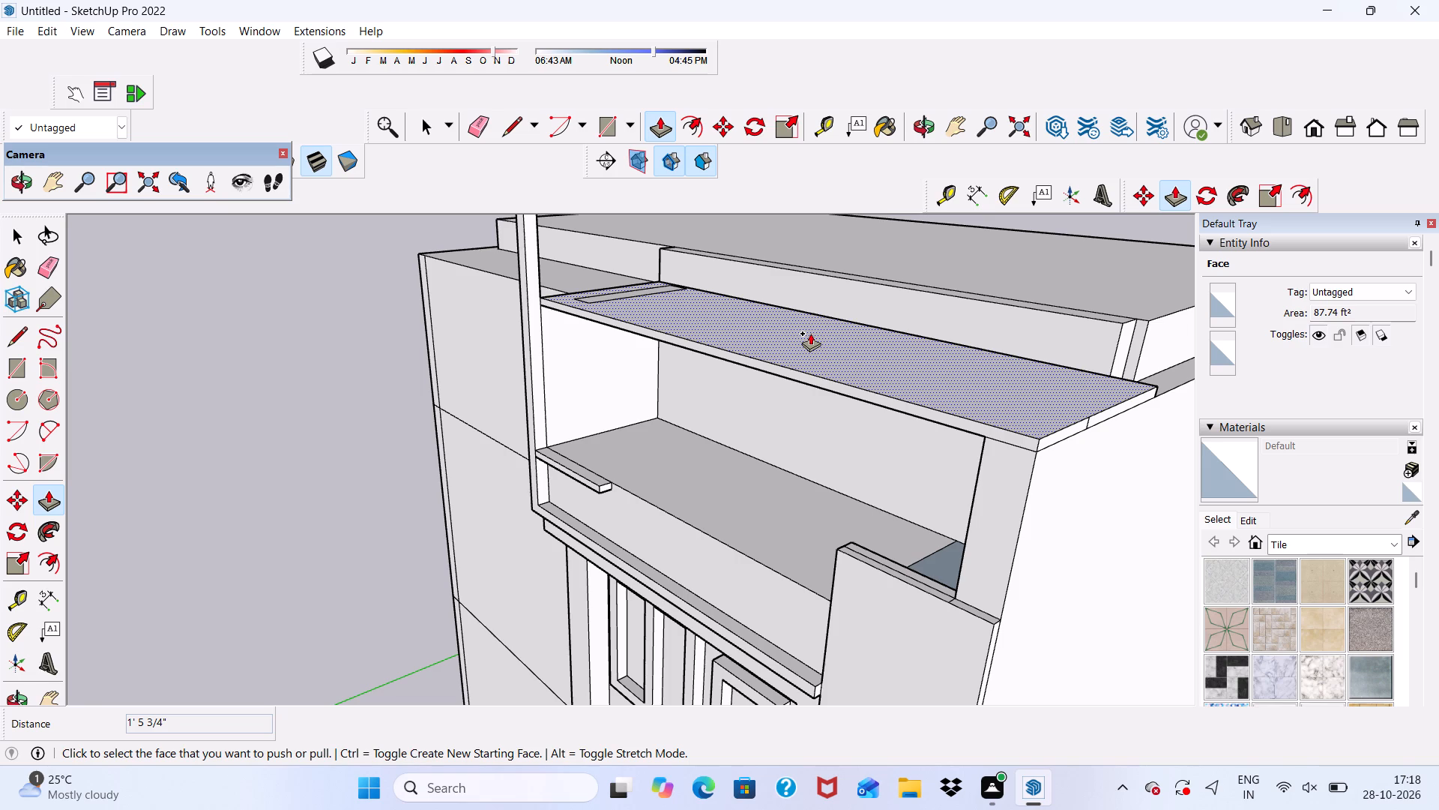
{"action": "key", "text": "space"}
{"action": "scroll", "coordinate": [653, 304], "scroll_direction": "up", "scroll_amount": 5}
{"action": "scroll", "coordinate": [645, 301], "scroll_direction": "down", "scroll_amount": 3}
{"action": "middle_click_drag", "start_coordinate": [645, 310], "coordinate": [665, 395]}
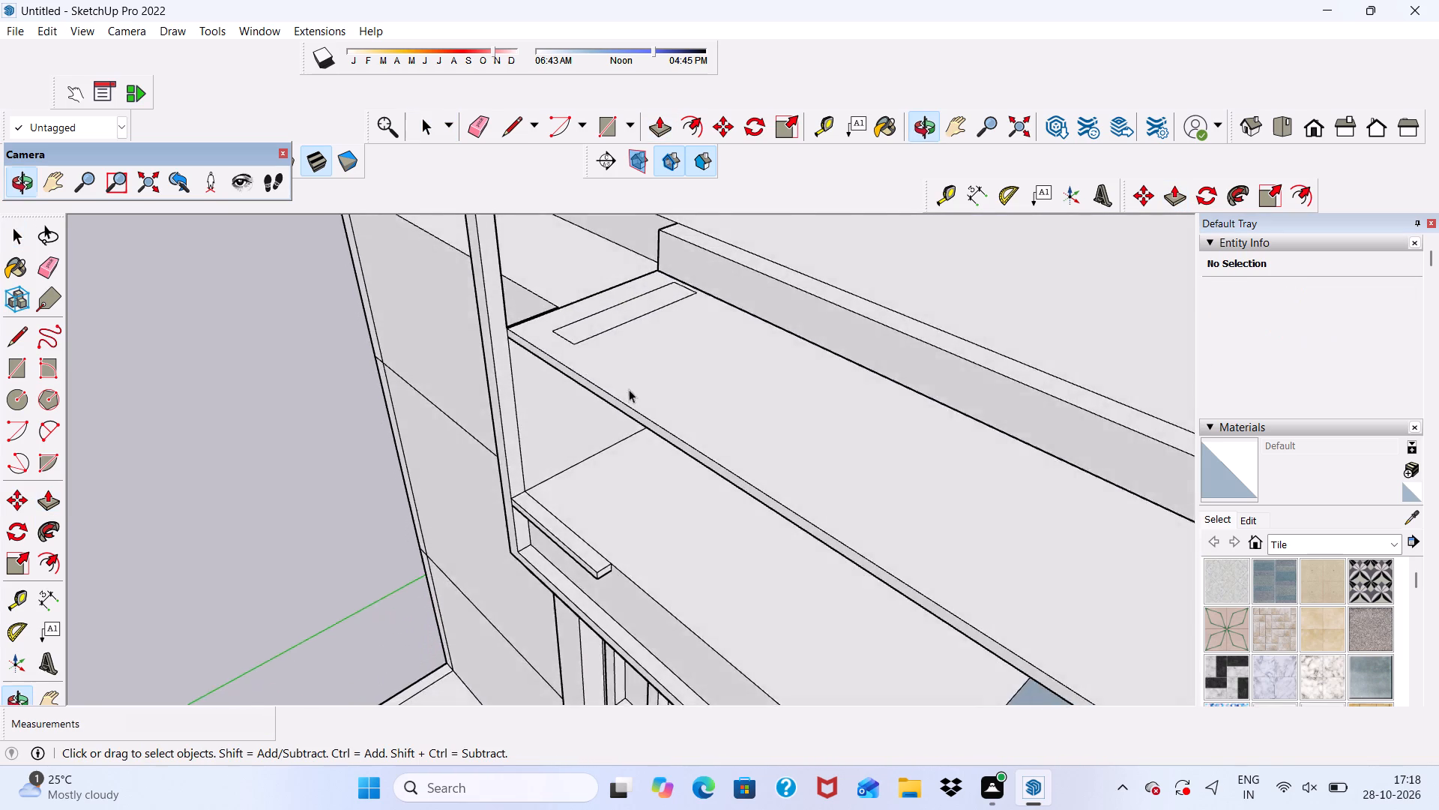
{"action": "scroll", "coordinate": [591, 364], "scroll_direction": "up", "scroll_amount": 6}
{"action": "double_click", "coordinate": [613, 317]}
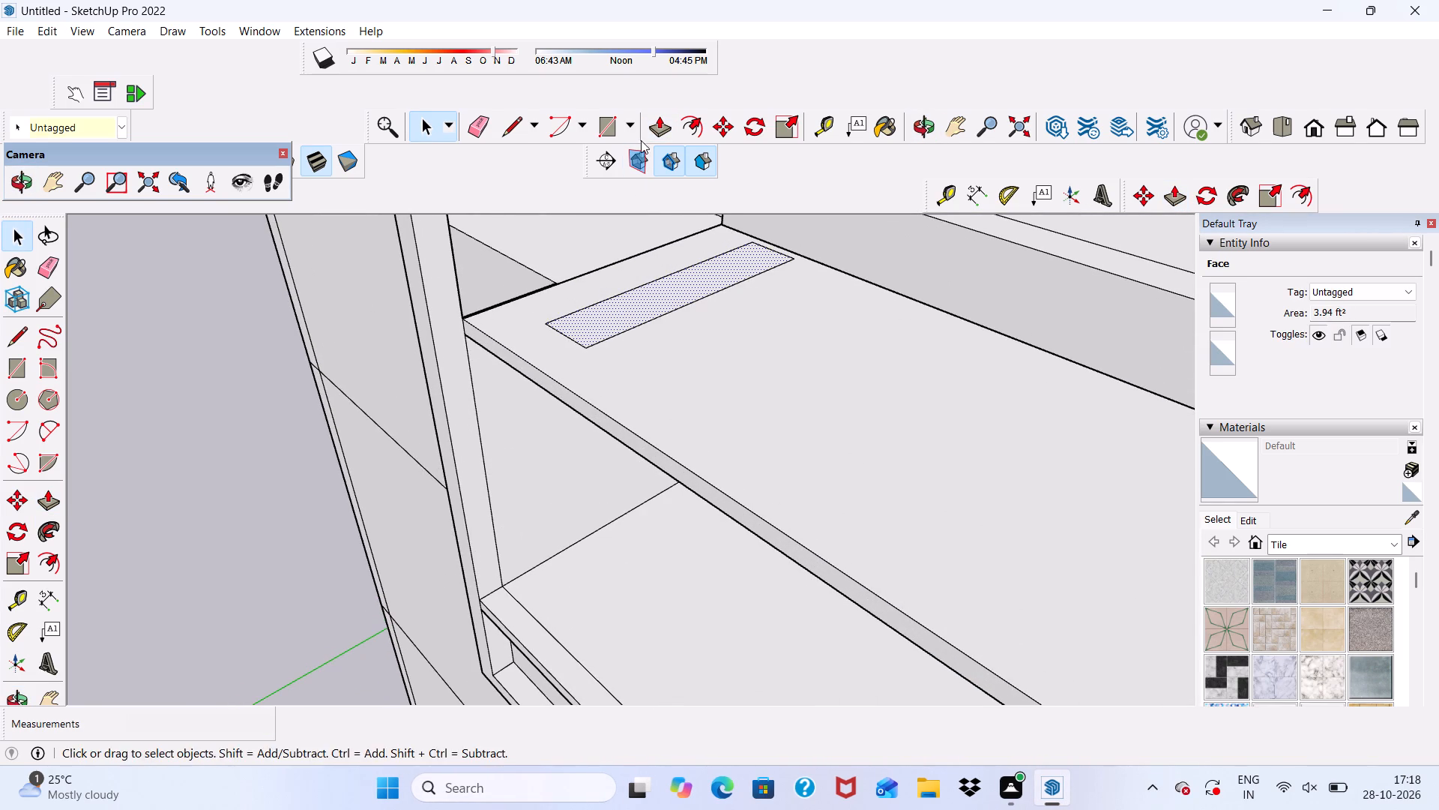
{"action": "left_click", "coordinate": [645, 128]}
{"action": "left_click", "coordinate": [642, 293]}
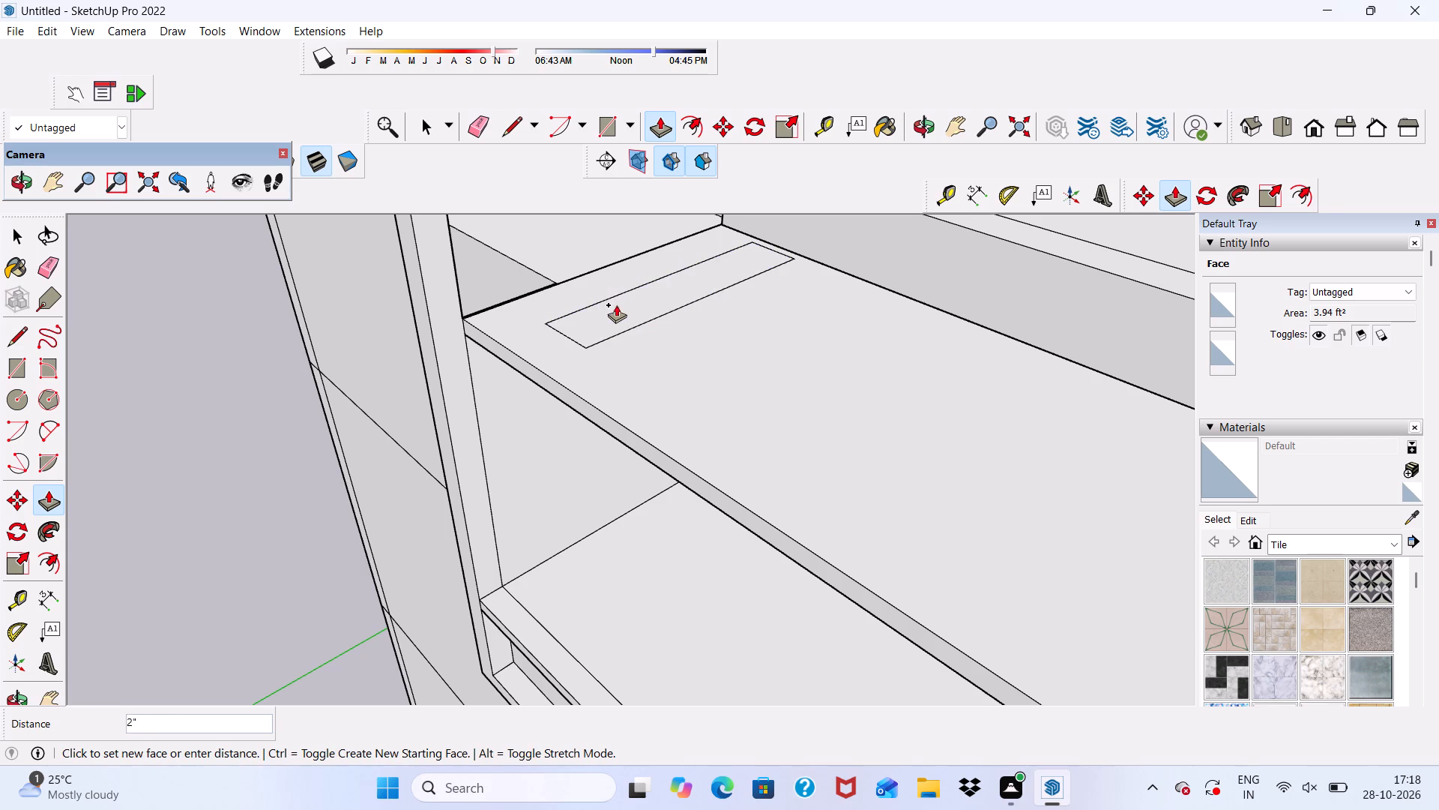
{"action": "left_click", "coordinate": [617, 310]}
Copy the narrow rectangle along the balcony slab at a spacing of about 1' 5", multiplied to 8 copies.
{"action": "key", "text": "space"}
{"action": "double_click", "coordinate": [589, 322]}
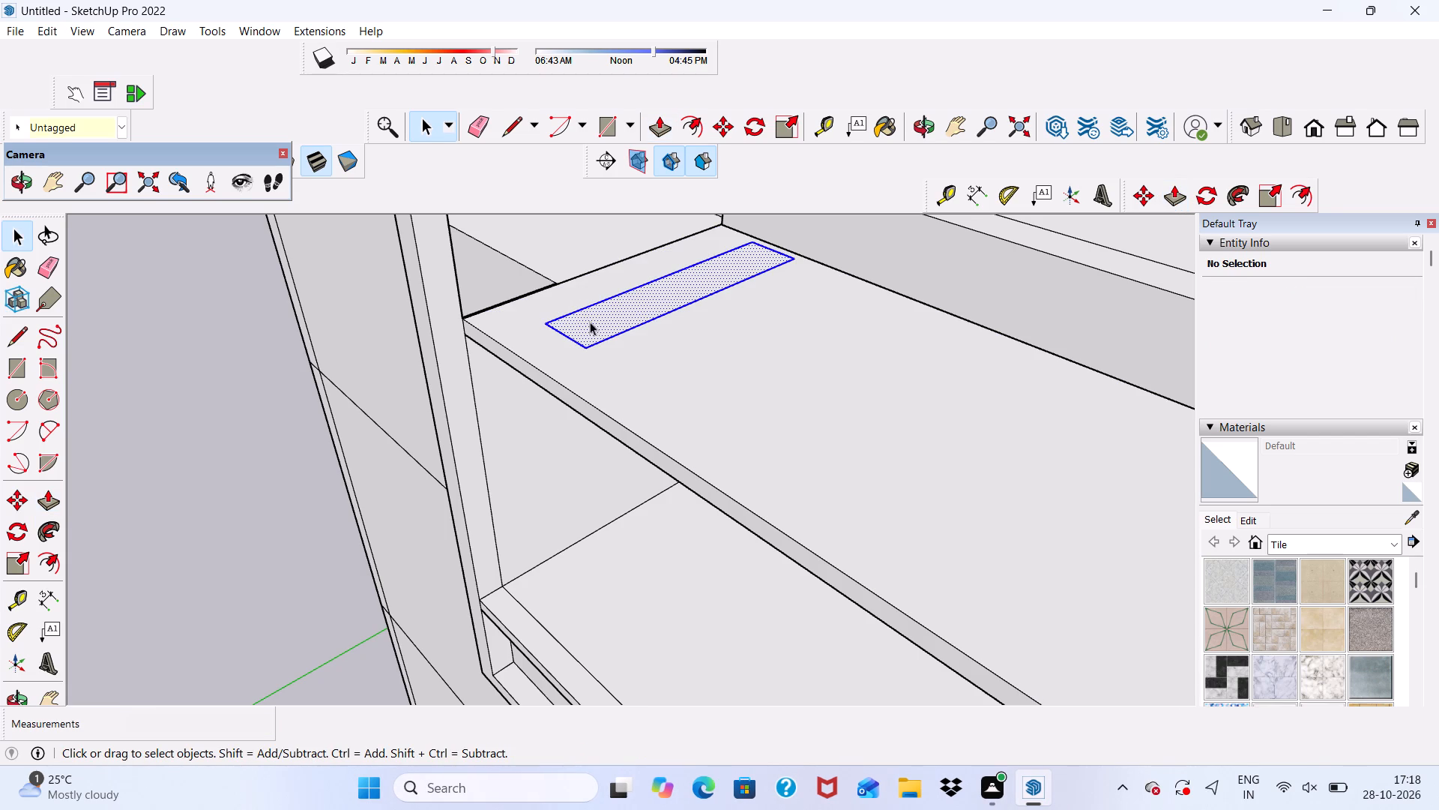
{"action": "left_click", "coordinate": [714, 117]}
{"action": "left_click", "coordinate": [673, 299]}
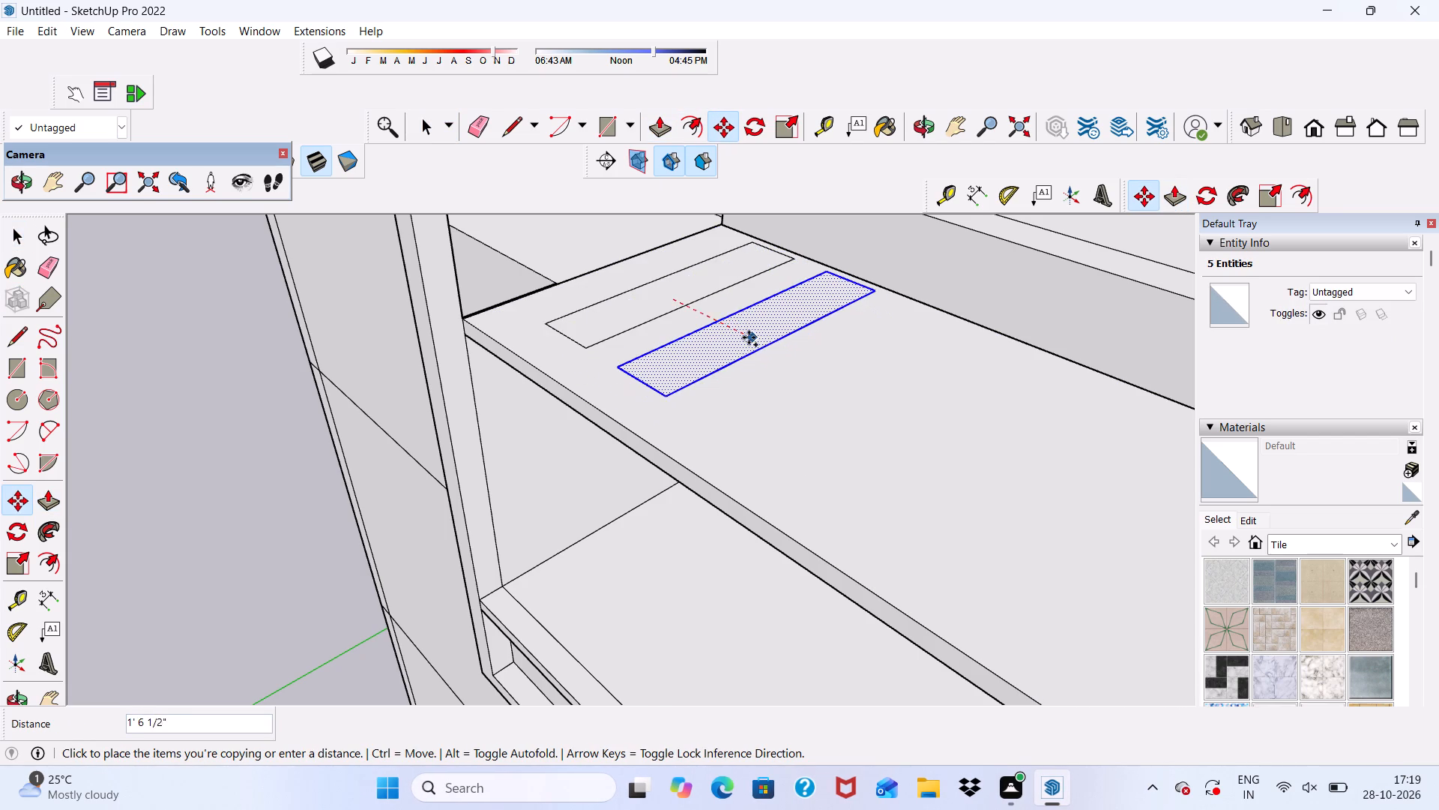
{"action": "left_click", "coordinate": [743, 336]}
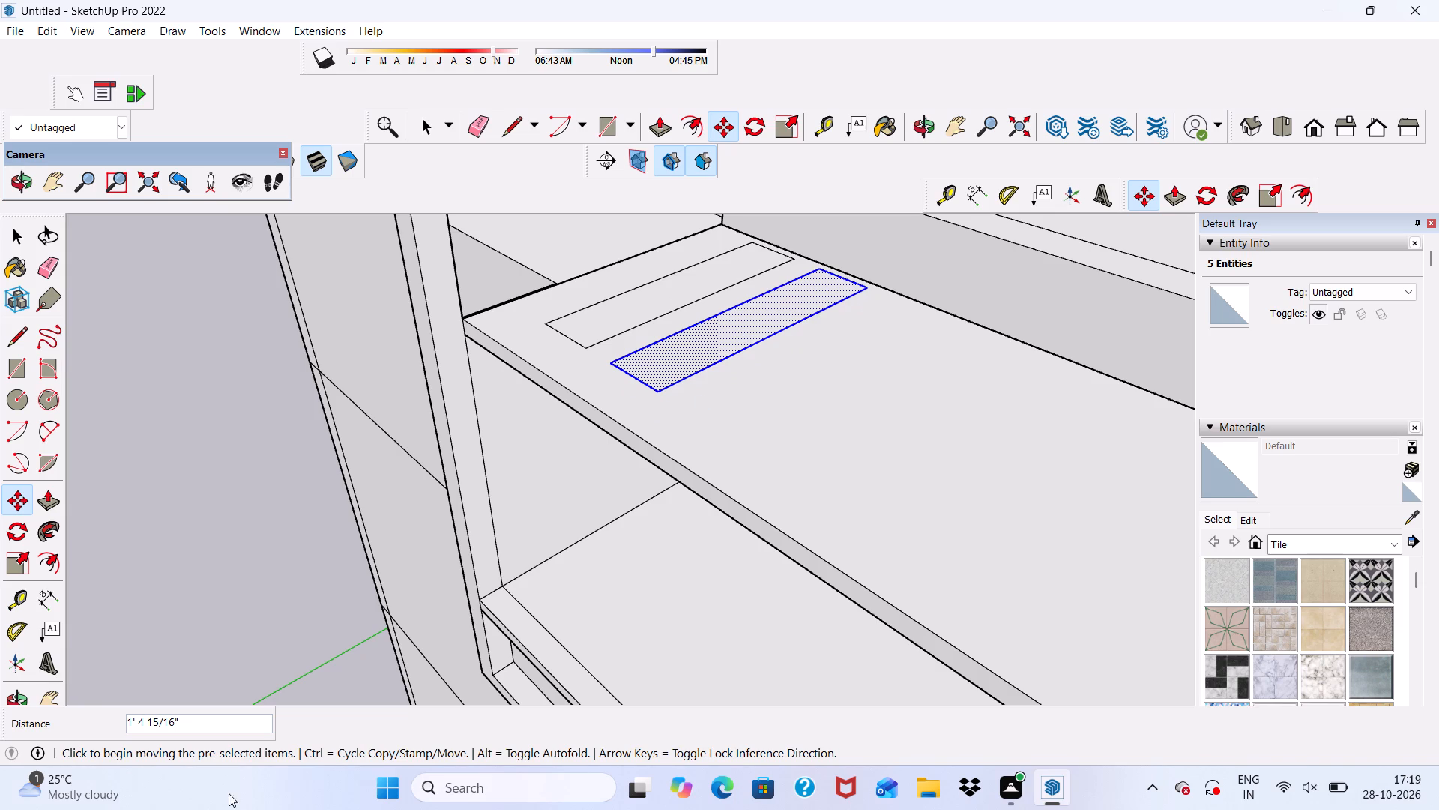
{"action": "key", "text": "shift+asterisk"}
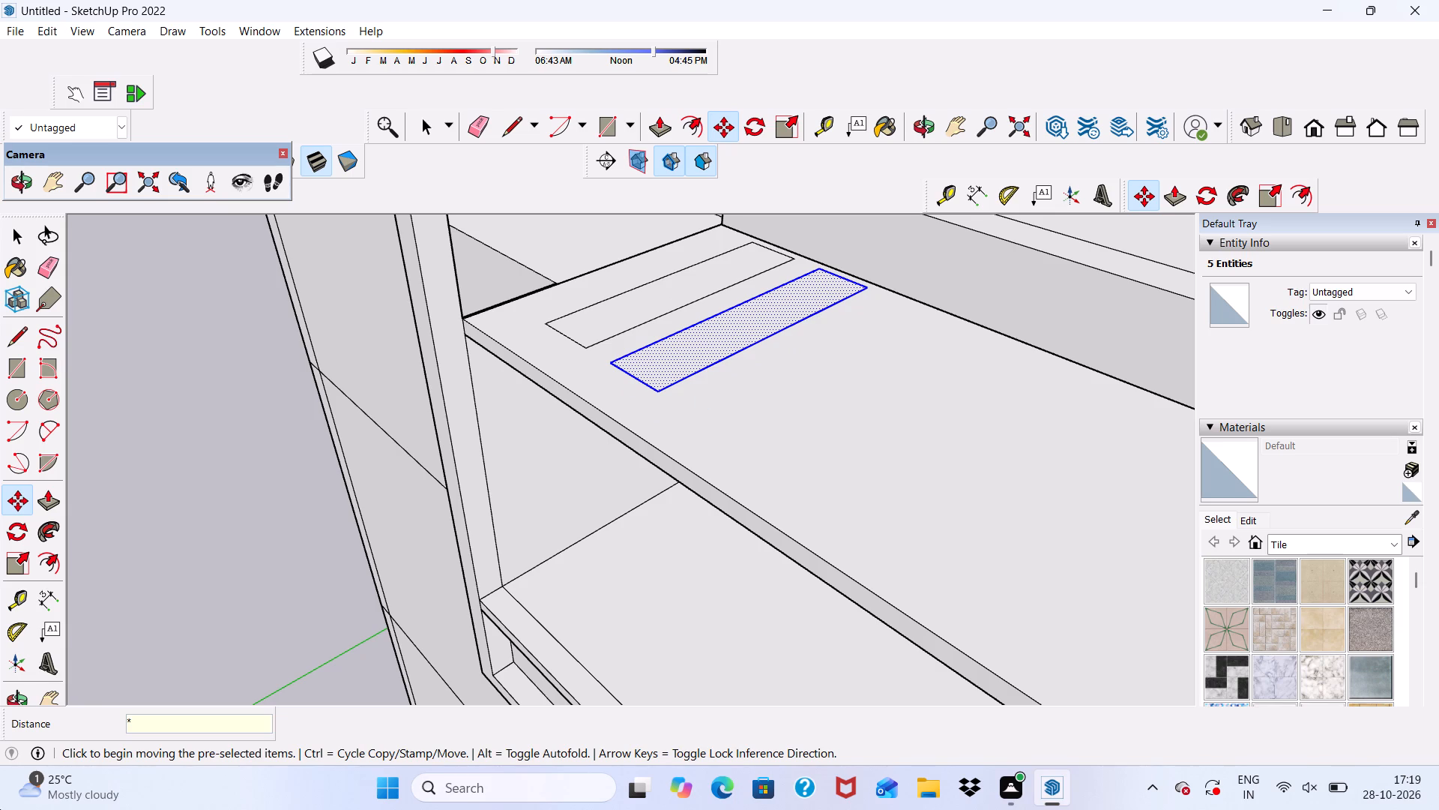
{"action": "key", "text": "8"}
{"action": "key", "text": "Return"}
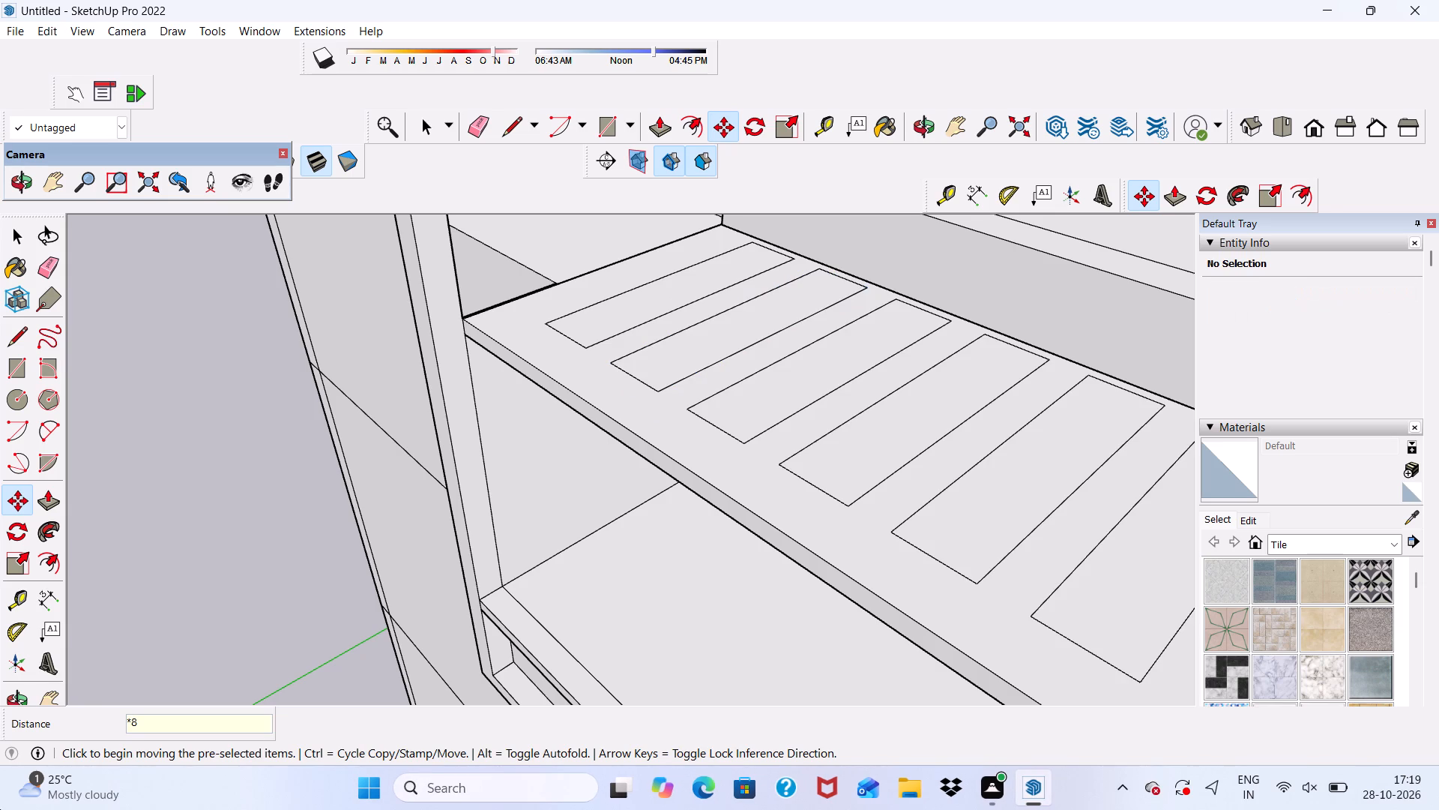
Copy the last rectangle further along the balcony slab at about 1' 3 11/16" spacing, multiplied to 3 copies.
{"action": "scroll", "coordinate": [204, 628], "scroll_direction": "down", "scroll_amount": 1}
{"action": "scroll", "coordinate": [435, 386], "scroll_direction": "down", "scroll_amount": 8}
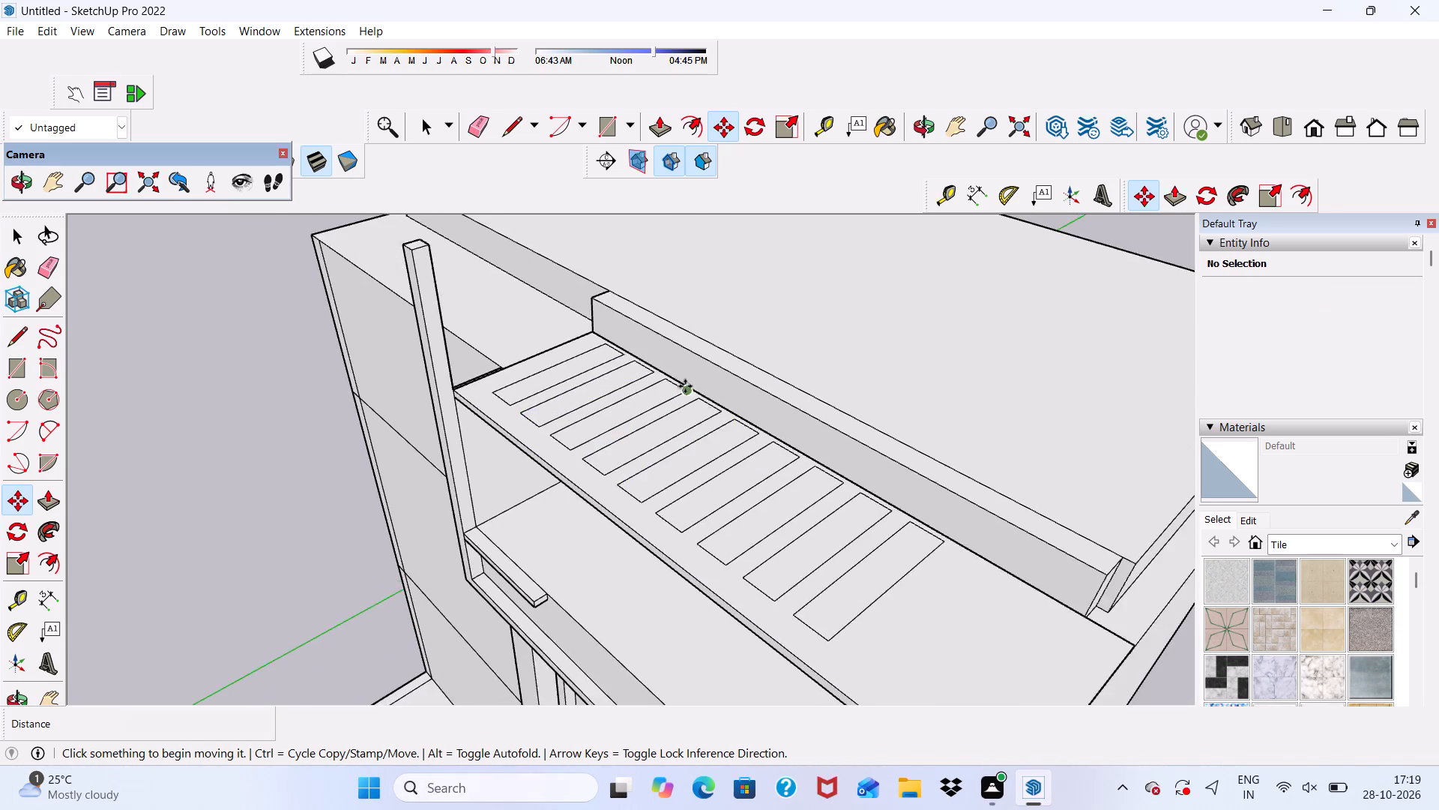
{"action": "scroll", "coordinate": [685, 386], "scroll_direction": "down", "scroll_amount": 3}
{"action": "scroll", "coordinate": [746, 497], "scroll_direction": "up", "scroll_amount": 8}
{"action": "left_click", "coordinate": [785, 523]}
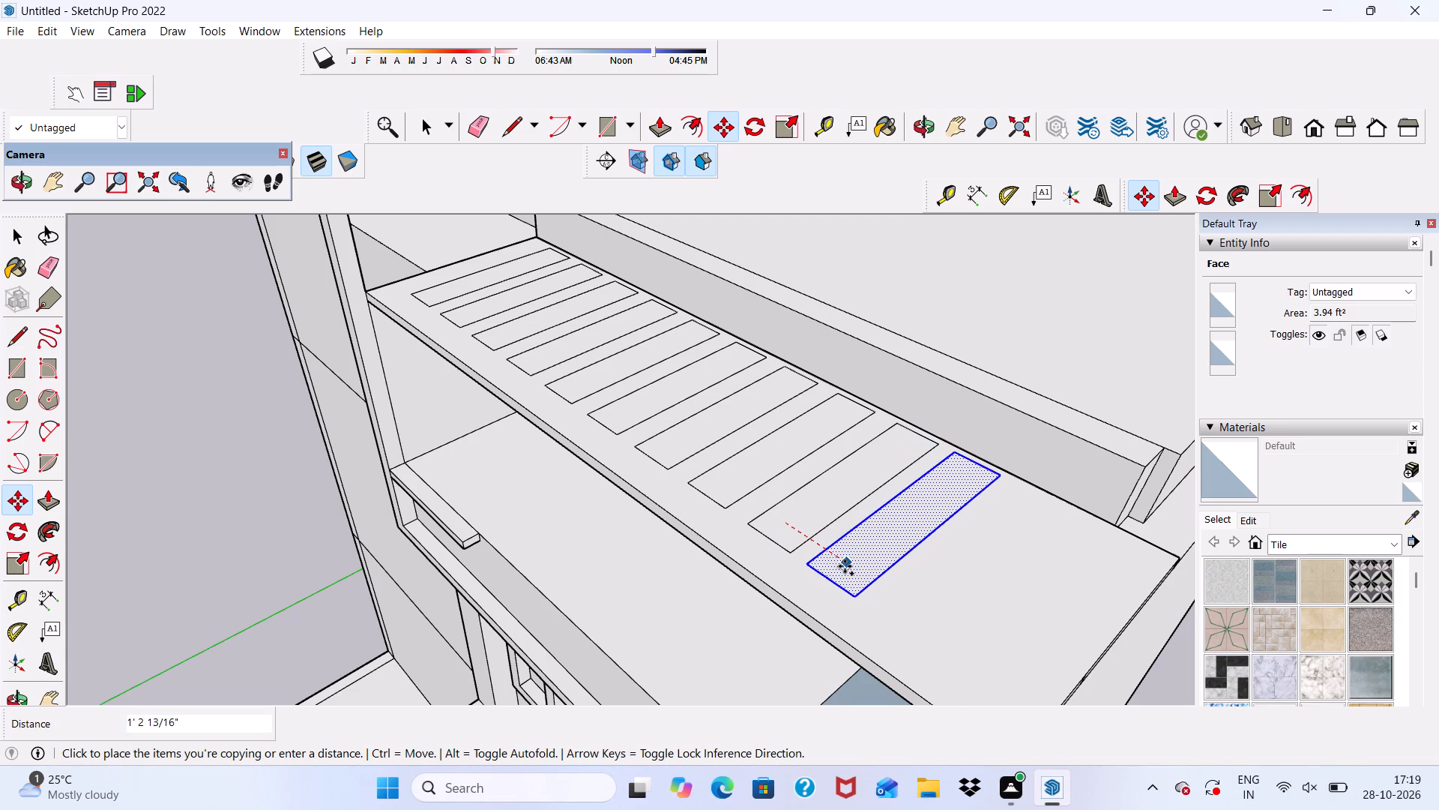
{"action": "left_click", "coordinate": [848, 568]}
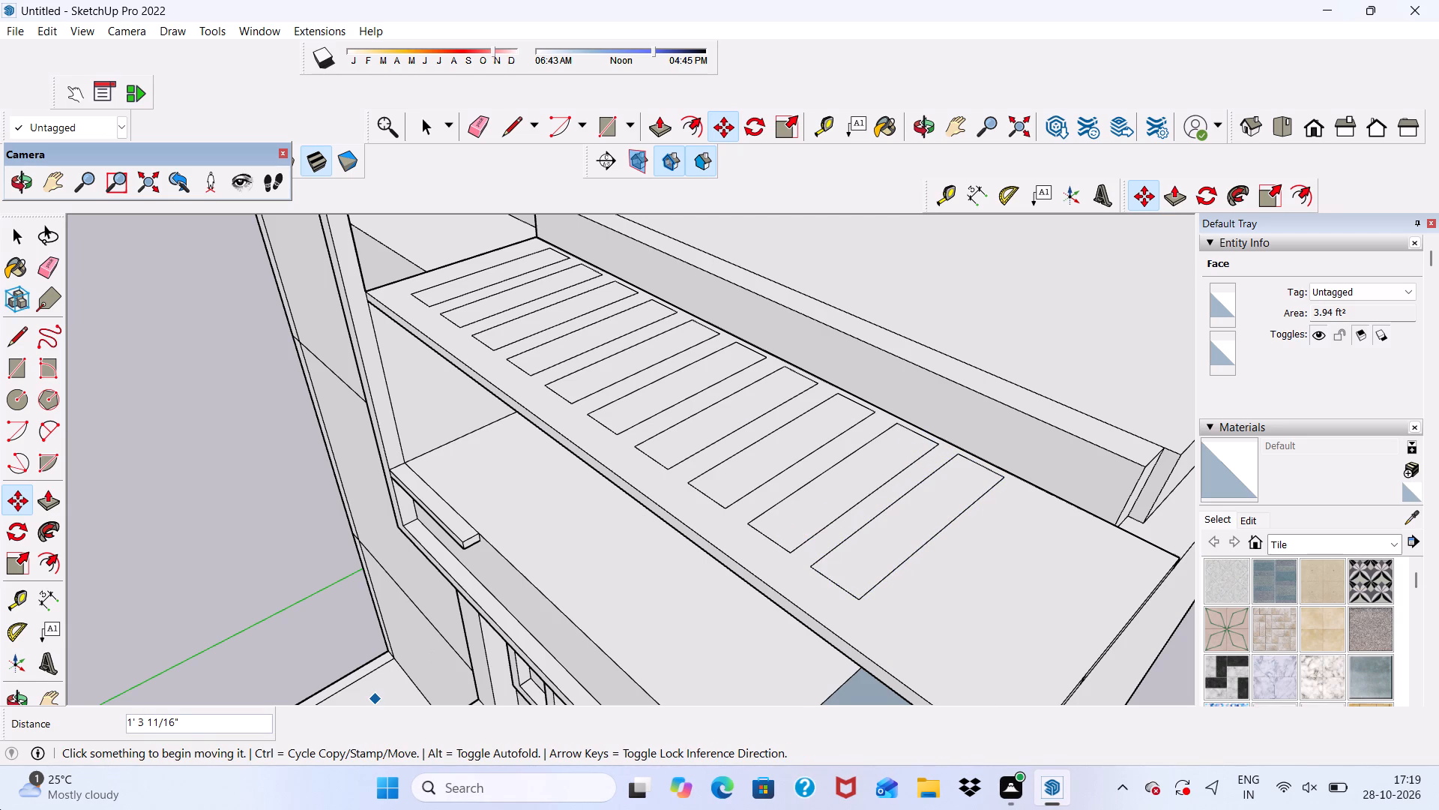
{"action": "key", "text": "shift+asterisk"}
{"action": "key", "text": "3"}
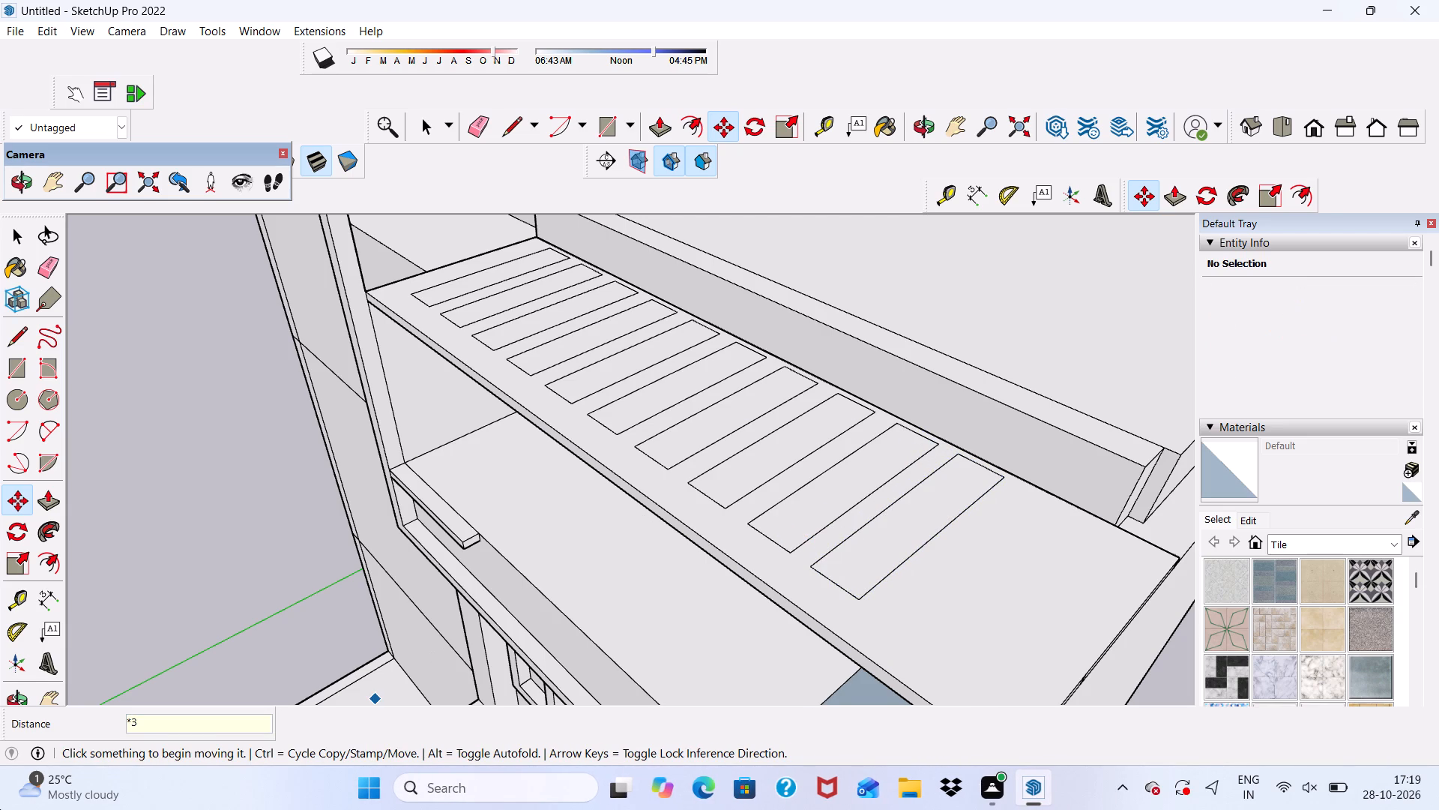
{"action": "key", "text": "Return"}
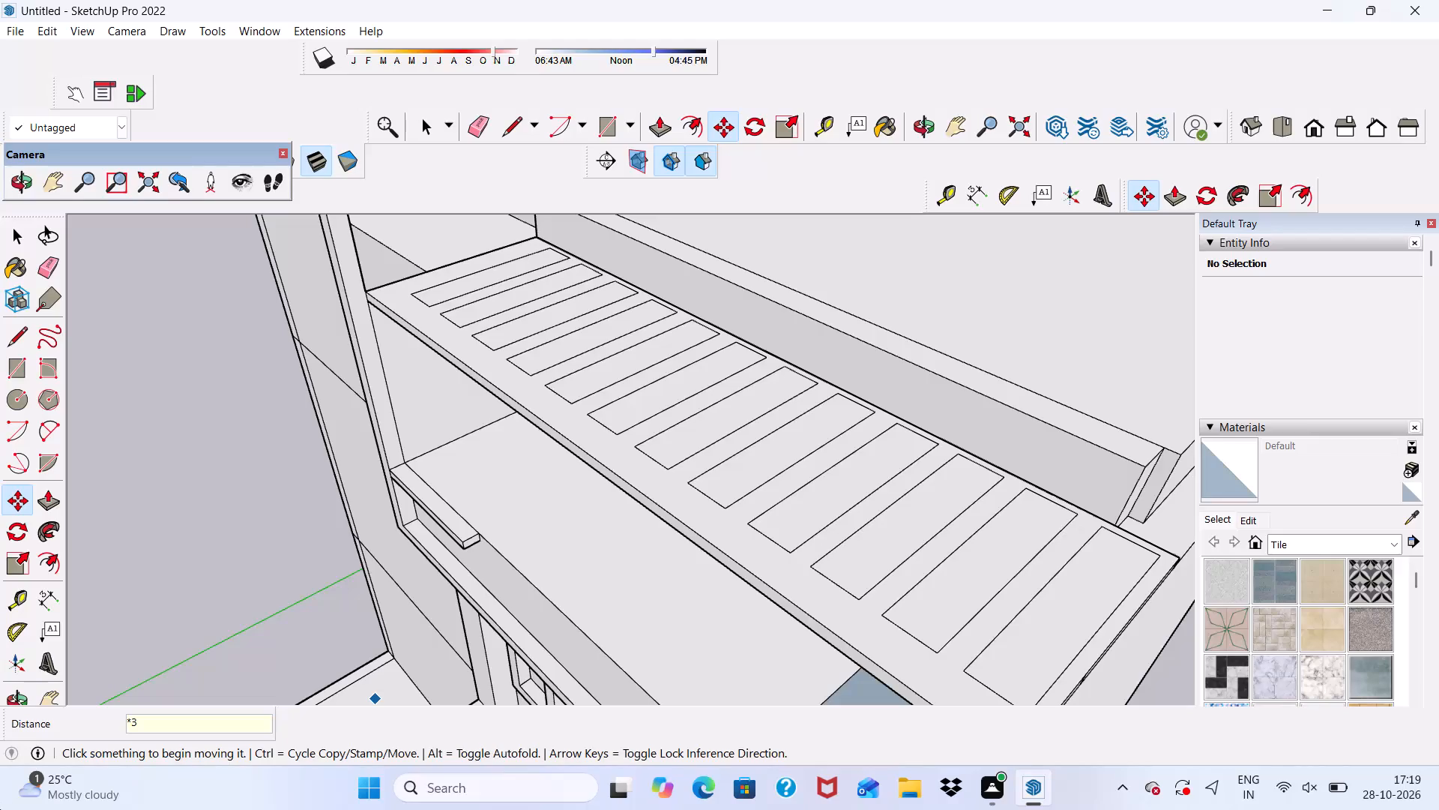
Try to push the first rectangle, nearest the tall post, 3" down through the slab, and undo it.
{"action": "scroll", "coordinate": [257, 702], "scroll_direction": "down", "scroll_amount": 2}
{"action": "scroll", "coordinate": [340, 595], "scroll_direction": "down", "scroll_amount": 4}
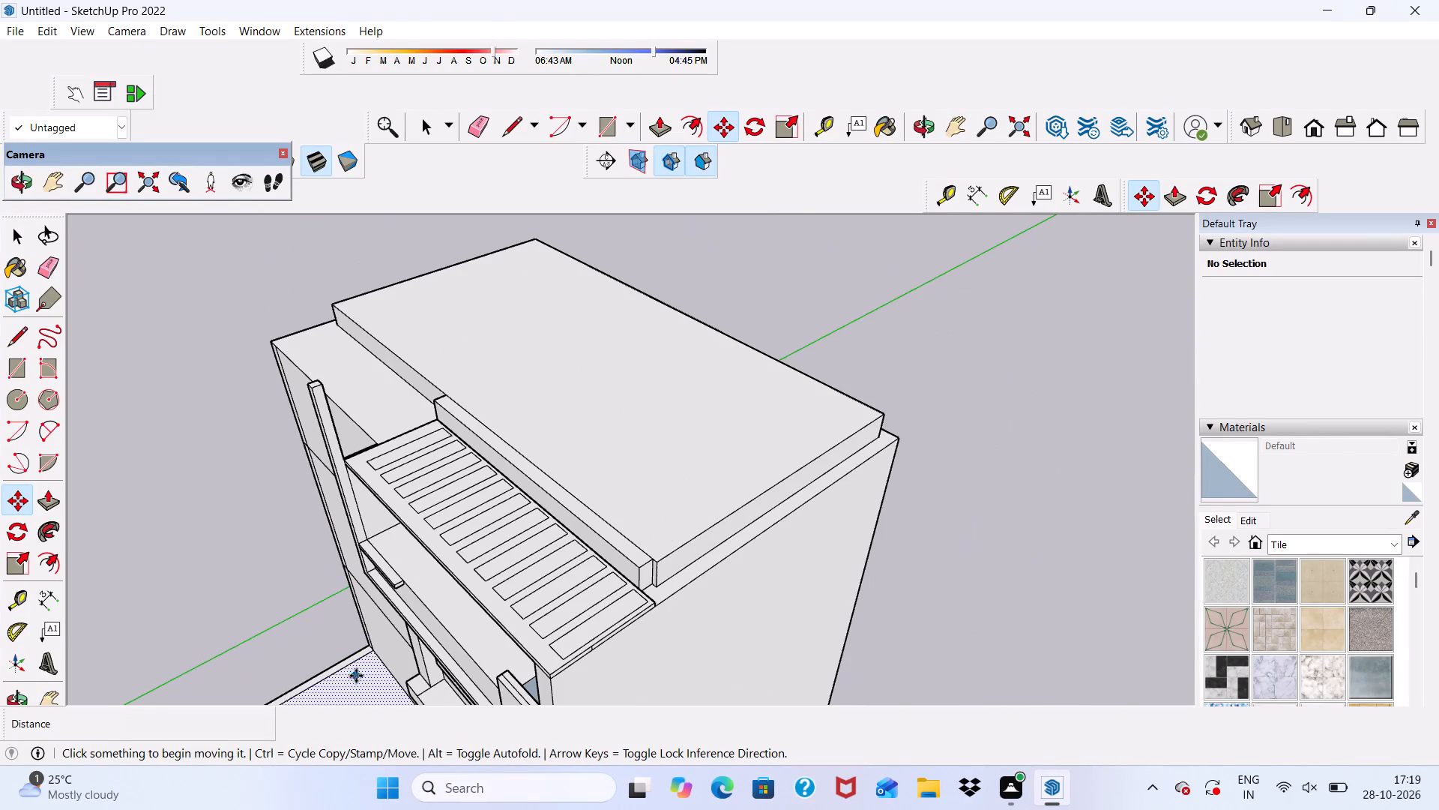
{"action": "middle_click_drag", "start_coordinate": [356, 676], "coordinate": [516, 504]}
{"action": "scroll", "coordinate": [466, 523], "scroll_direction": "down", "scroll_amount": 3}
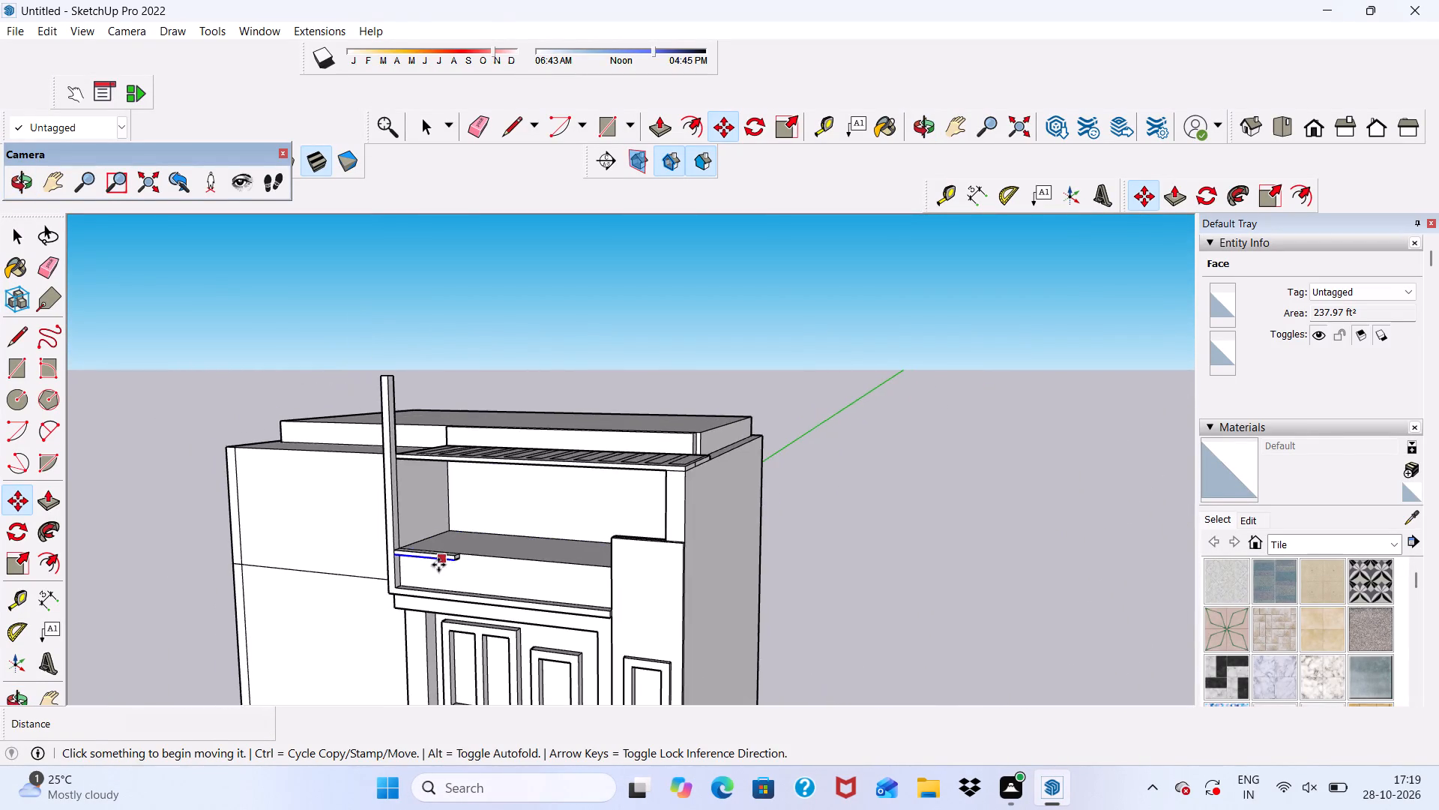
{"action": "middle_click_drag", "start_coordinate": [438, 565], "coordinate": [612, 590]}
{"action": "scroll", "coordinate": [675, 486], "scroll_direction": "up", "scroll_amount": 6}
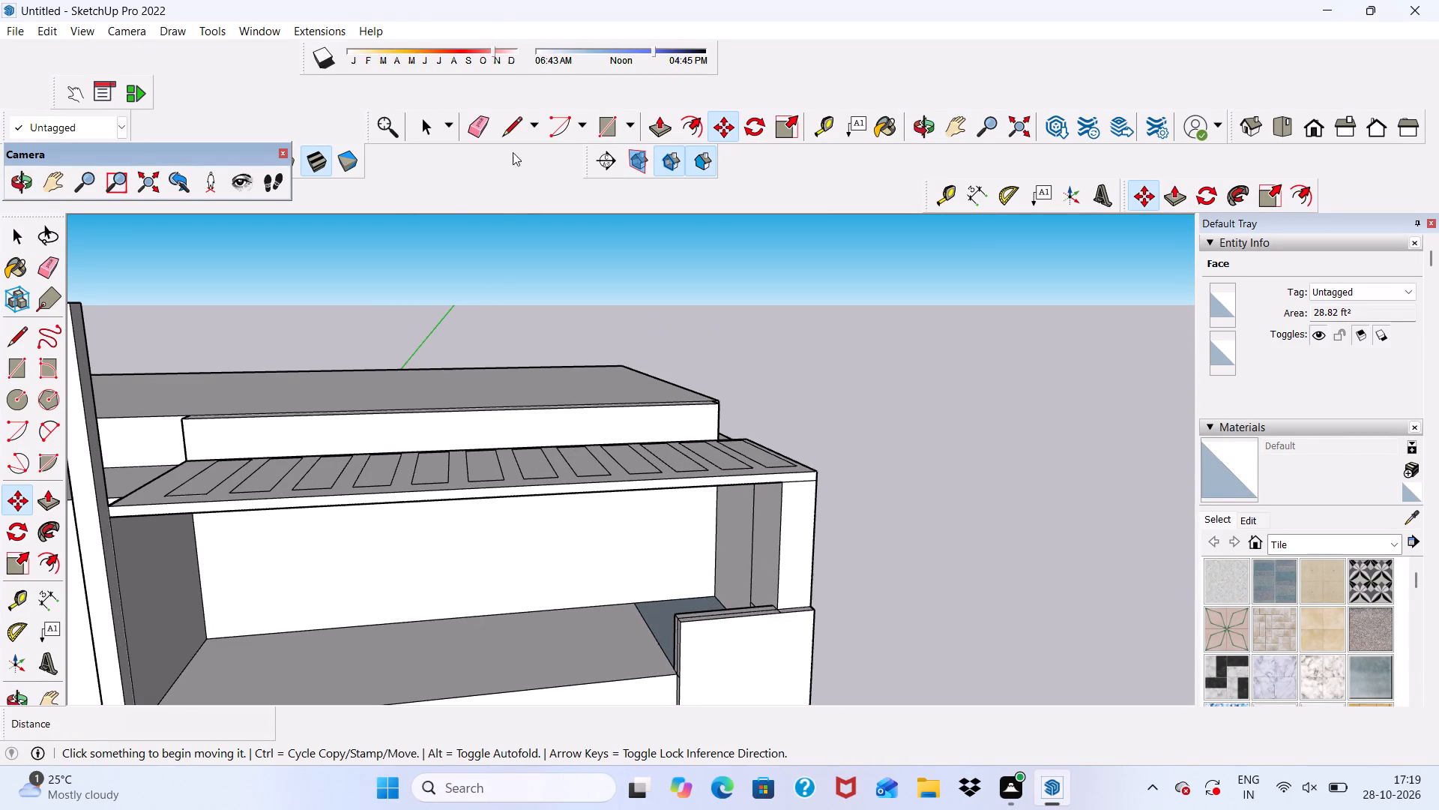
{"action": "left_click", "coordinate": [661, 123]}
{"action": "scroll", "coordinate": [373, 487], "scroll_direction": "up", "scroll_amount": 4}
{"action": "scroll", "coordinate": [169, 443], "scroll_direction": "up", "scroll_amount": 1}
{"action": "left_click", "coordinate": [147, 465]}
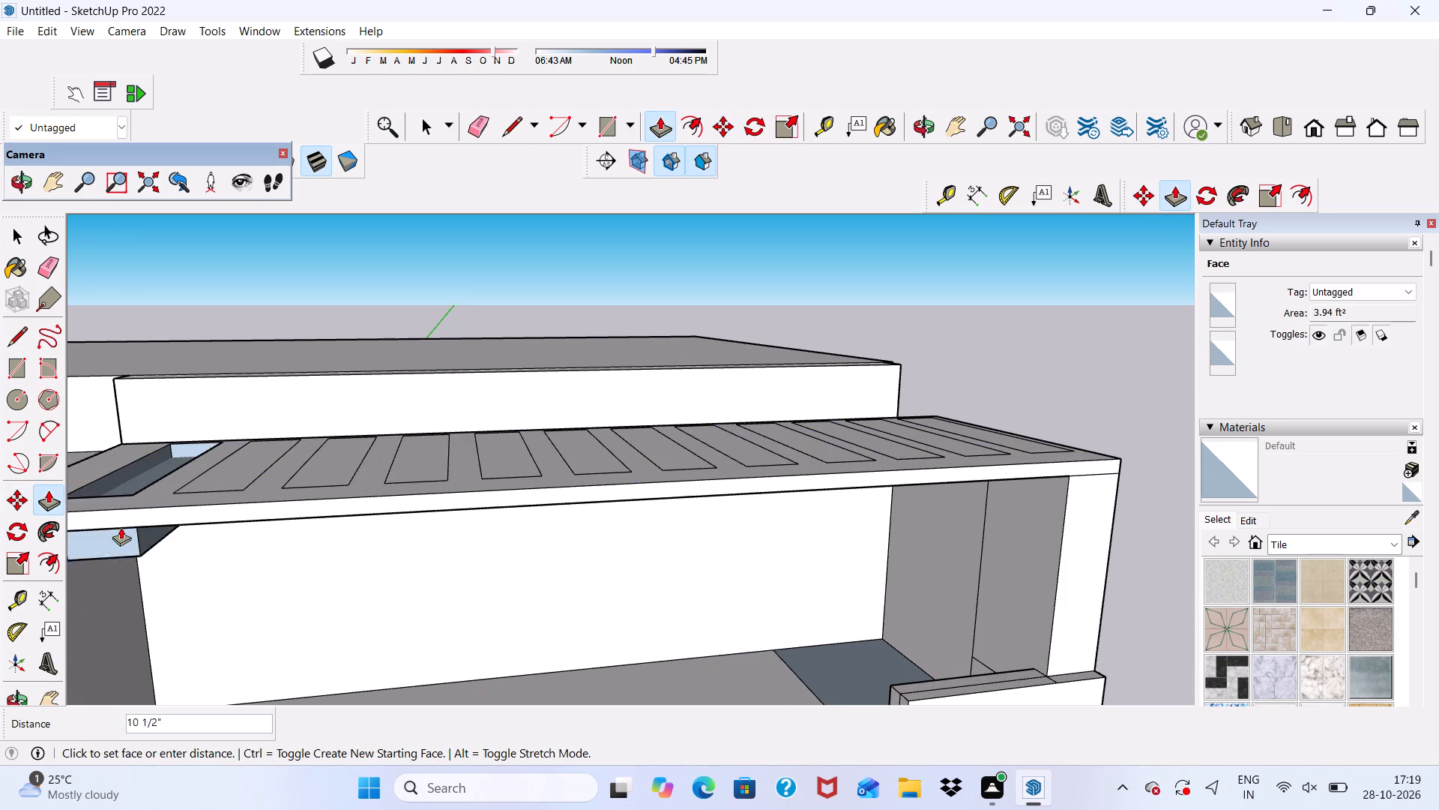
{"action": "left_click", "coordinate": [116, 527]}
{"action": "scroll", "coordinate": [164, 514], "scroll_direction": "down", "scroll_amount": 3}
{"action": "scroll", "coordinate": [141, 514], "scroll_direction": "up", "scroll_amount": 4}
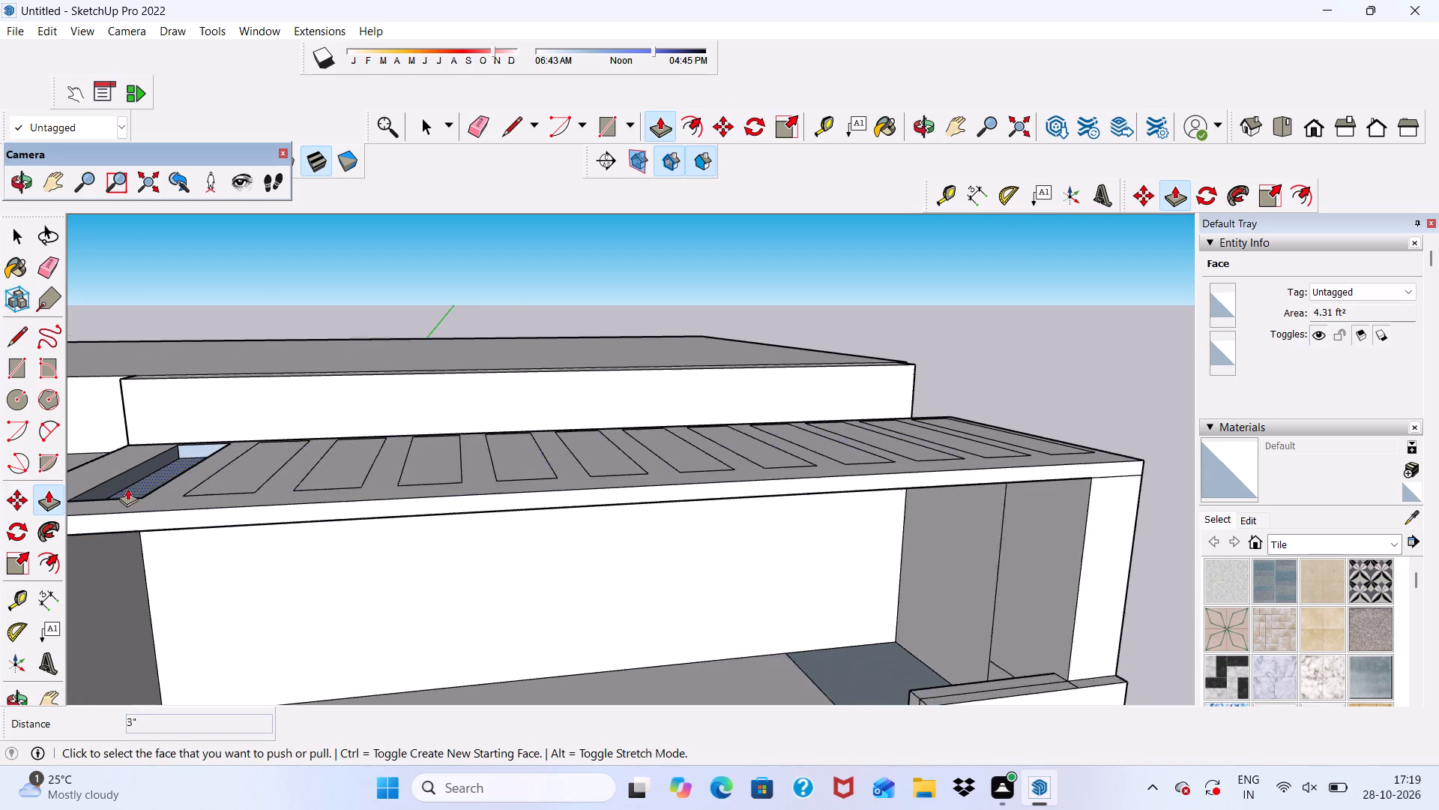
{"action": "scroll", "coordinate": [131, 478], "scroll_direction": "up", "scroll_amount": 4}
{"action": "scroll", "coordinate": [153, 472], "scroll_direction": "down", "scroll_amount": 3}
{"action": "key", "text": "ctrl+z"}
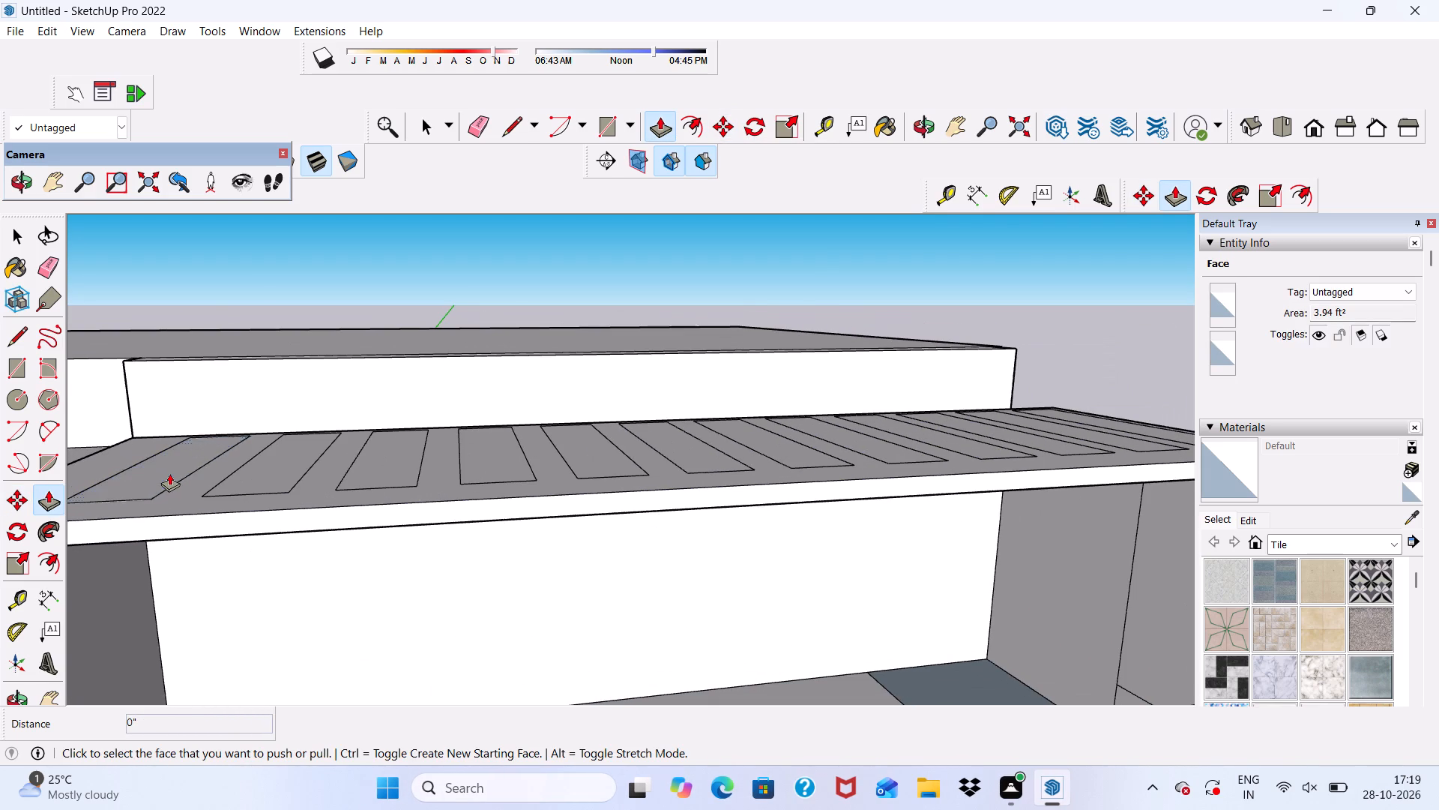
Push the first rectangle, nearest the tall post, 3" down to the underside of the balcony slab.
{"action": "scroll", "coordinate": [157, 470], "scroll_direction": "up", "scroll_amount": 4}
{"action": "scroll", "coordinate": [169, 438], "scroll_direction": "down", "scroll_amount": 10}
{"action": "middle_click_drag", "start_coordinate": [343, 421], "coordinate": [377, 535]}
{"action": "scroll", "coordinate": [235, 538], "scroll_direction": "up", "scroll_amount": 5}
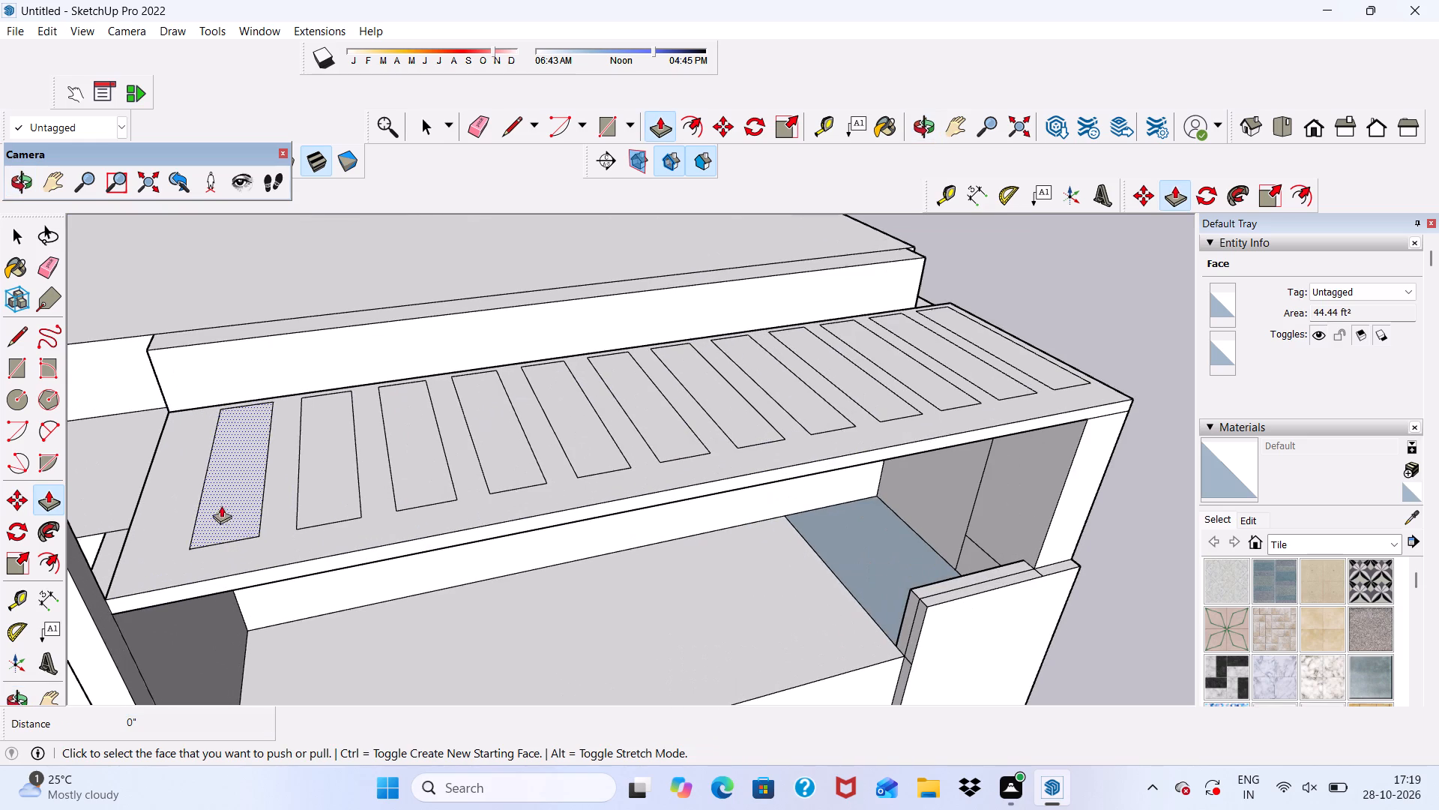
{"action": "left_click", "coordinate": [224, 502]}
{"action": "scroll", "coordinate": [246, 579], "scroll_direction": "up", "scroll_amount": 3}
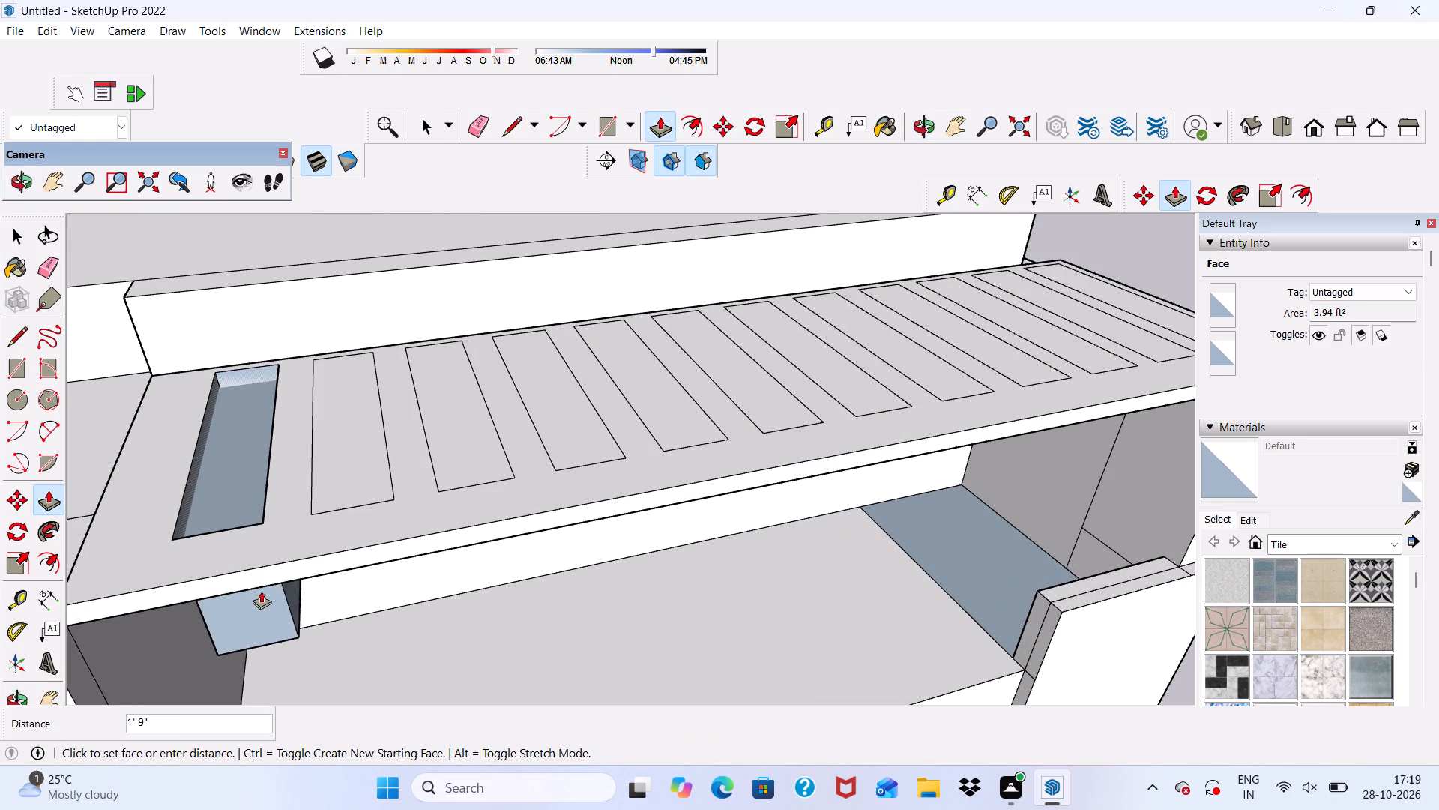
{"action": "left_click", "coordinate": [304, 575]}
Push the second rectangle 3" down through the balcony slab to cut an open slot.
{"action": "middle_click_drag", "start_coordinate": [302, 568], "coordinate": [288, 432]}
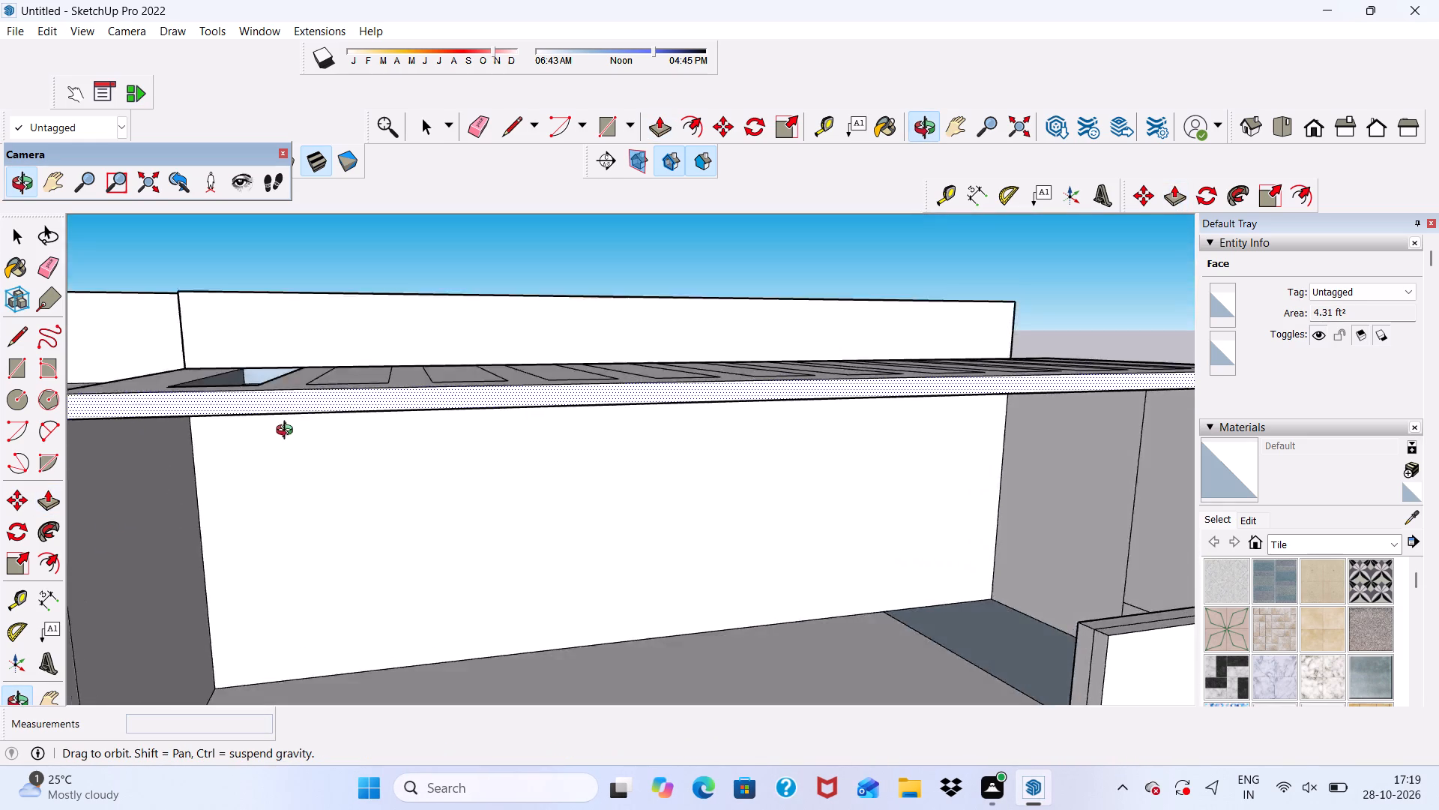
{"action": "middle_click_drag", "start_coordinate": [288, 432], "coordinate": [211, 505]}
{"action": "scroll", "coordinate": [209, 434], "scroll_direction": "up", "scroll_amount": 5}
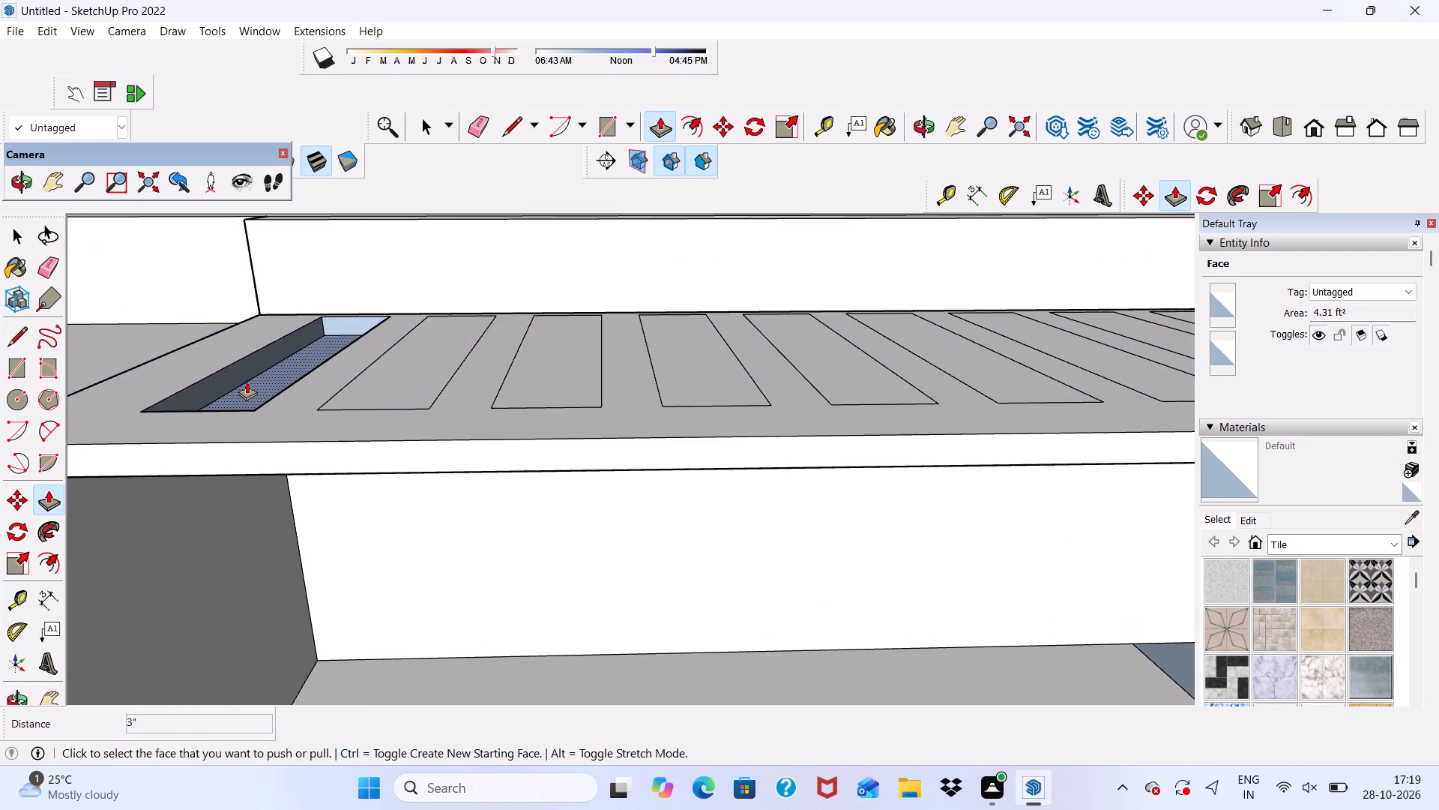
{"action": "scroll", "coordinate": [405, 381], "scroll_direction": "down", "scroll_amount": 1}
{"action": "middle_click_drag", "start_coordinate": [410, 383], "coordinate": [395, 451]}
{"action": "scroll", "coordinate": [427, 284], "scroll_direction": "down", "scroll_amount": 1}
{"action": "scroll", "coordinate": [383, 450], "scroll_direction": "up", "scroll_amount": 1}
{"action": "left_click", "coordinate": [385, 413]}
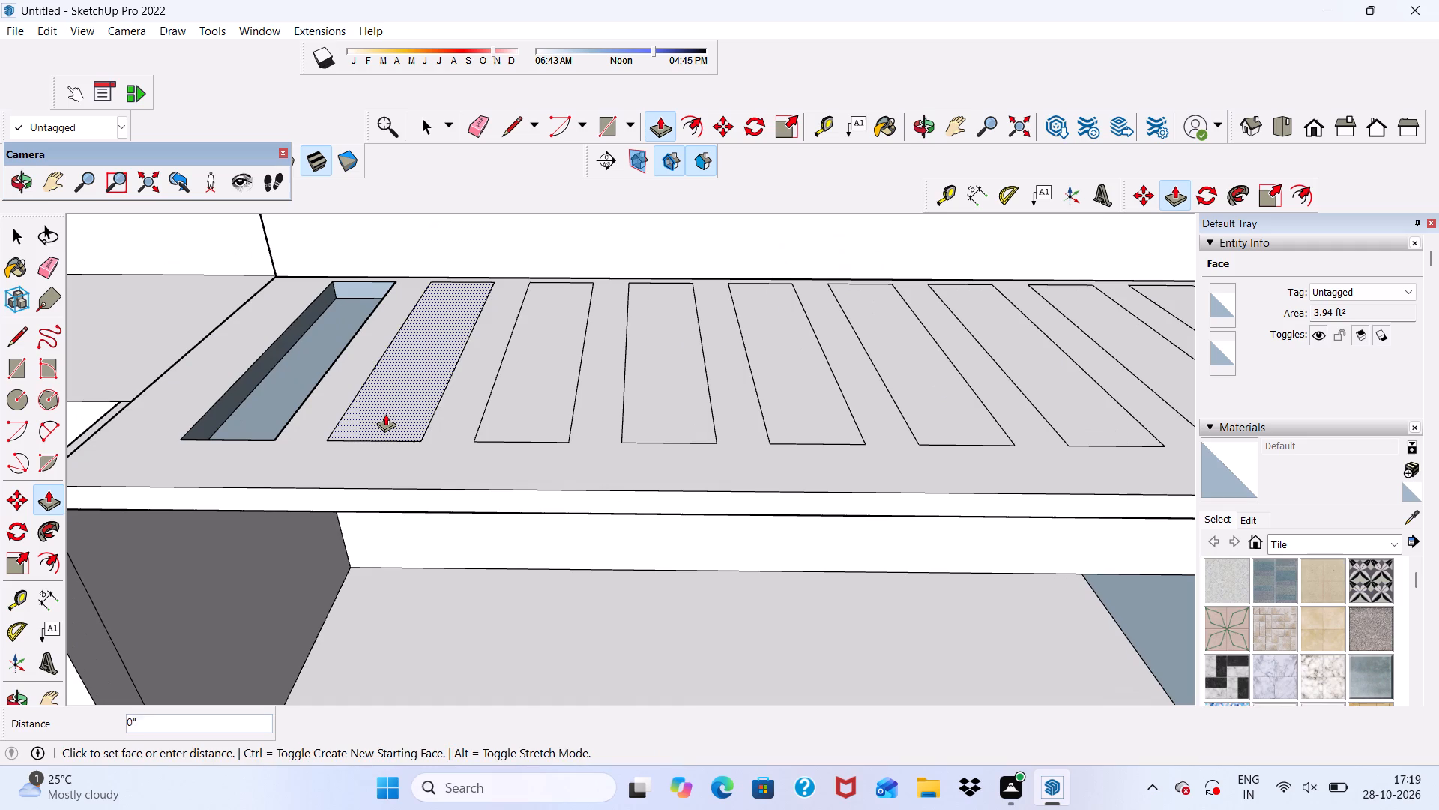
{"action": "left_click", "coordinate": [418, 508]}
Delete the leftover faces closing the first slot on the underside of the balcony slab.
{"action": "scroll", "coordinate": [367, 489], "scroll_direction": "down", "scroll_amount": 2}
{"action": "middle_click_drag", "start_coordinate": [374, 499], "coordinate": [347, 170]}
{"action": "scroll", "coordinate": [344, 308], "scroll_direction": "up", "scroll_amount": 5}
{"action": "scroll", "coordinate": [301, 358], "scroll_direction": "up", "scroll_amount": 1}
{"action": "key", "text": "space"}
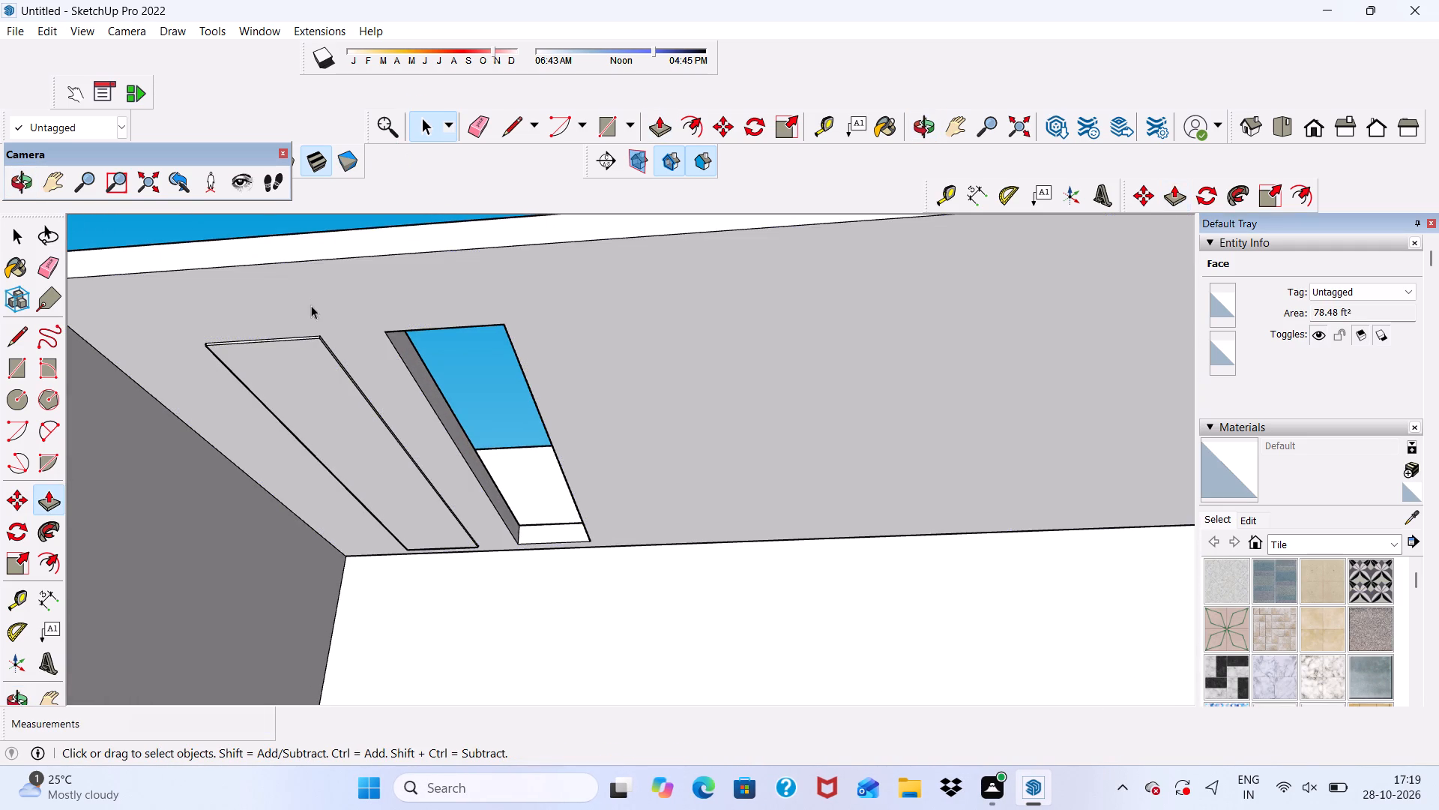
{"action": "left_click", "coordinate": [308, 369]}
{"action": "key", "text": "Delete"}
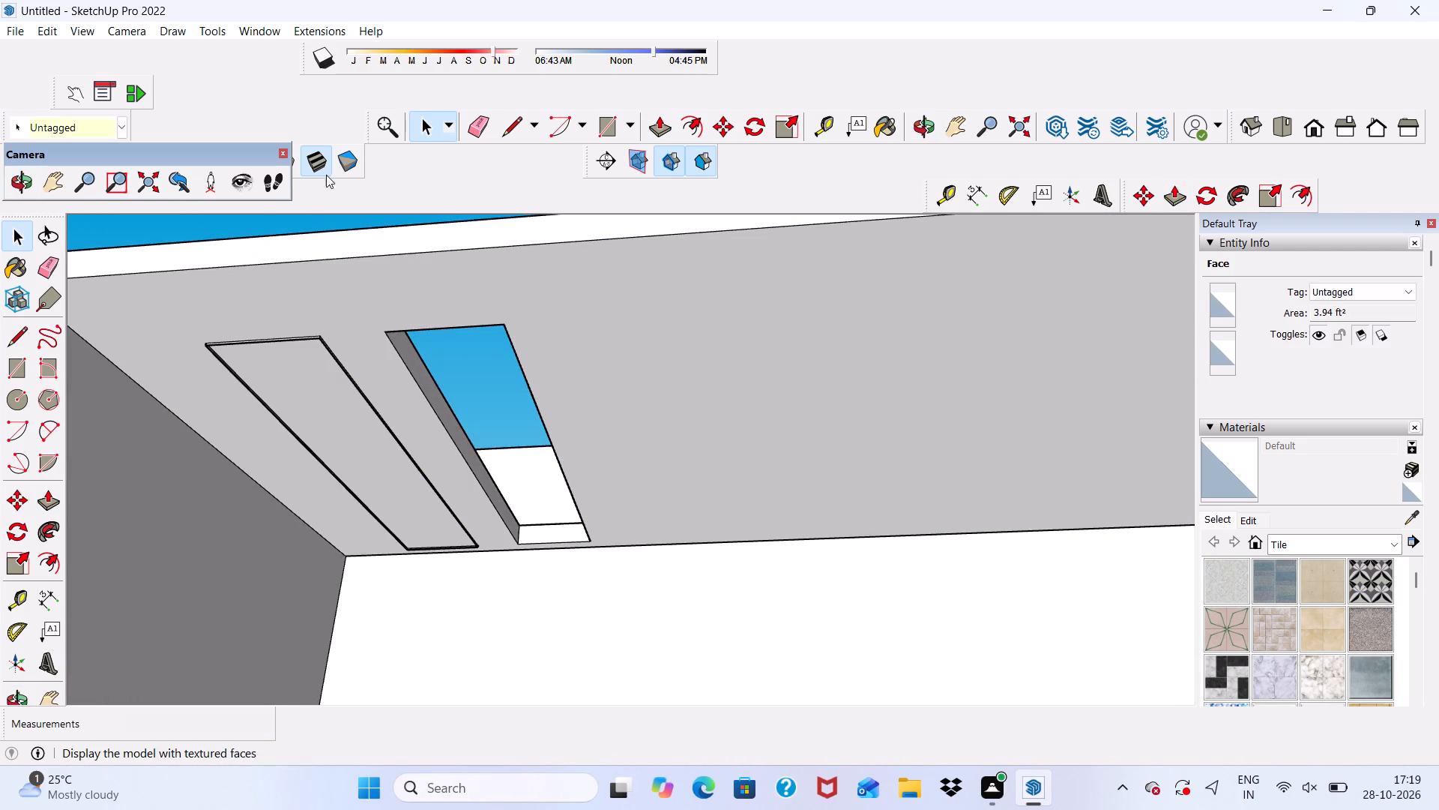
{"action": "left_click", "coordinate": [281, 398]}
{"action": "key", "text": "Delete"}
{"action": "left_click", "coordinate": [298, 385]}
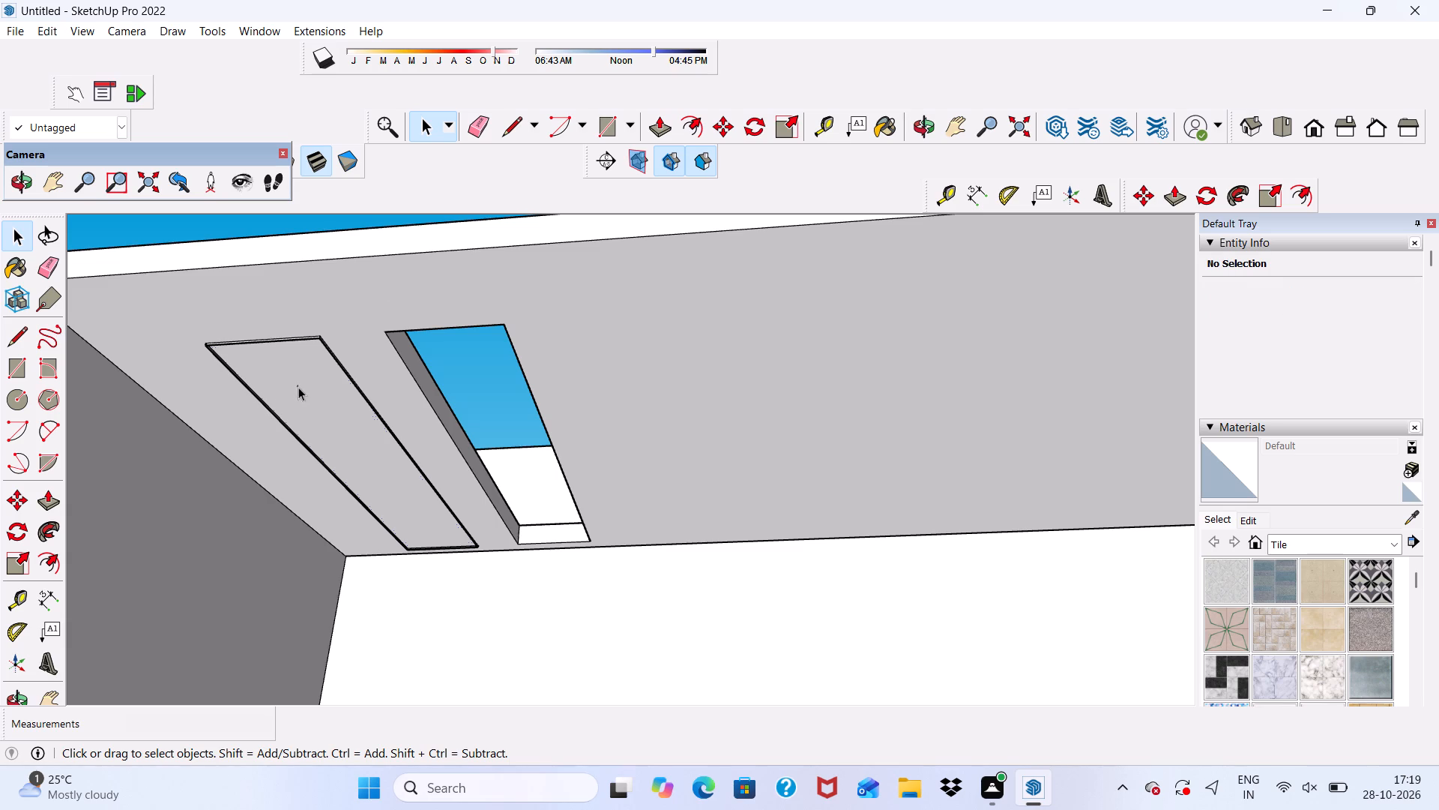
{"action": "key", "text": "Delete"}
Push the third rectangle 3" down through the balcony slab to cut an open slot.
{"action": "scroll", "coordinate": [320, 362], "scroll_direction": "down", "scroll_amount": 2}
{"action": "middle_click_drag", "start_coordinate": [326, 360], "coordinate": [369, 348]}
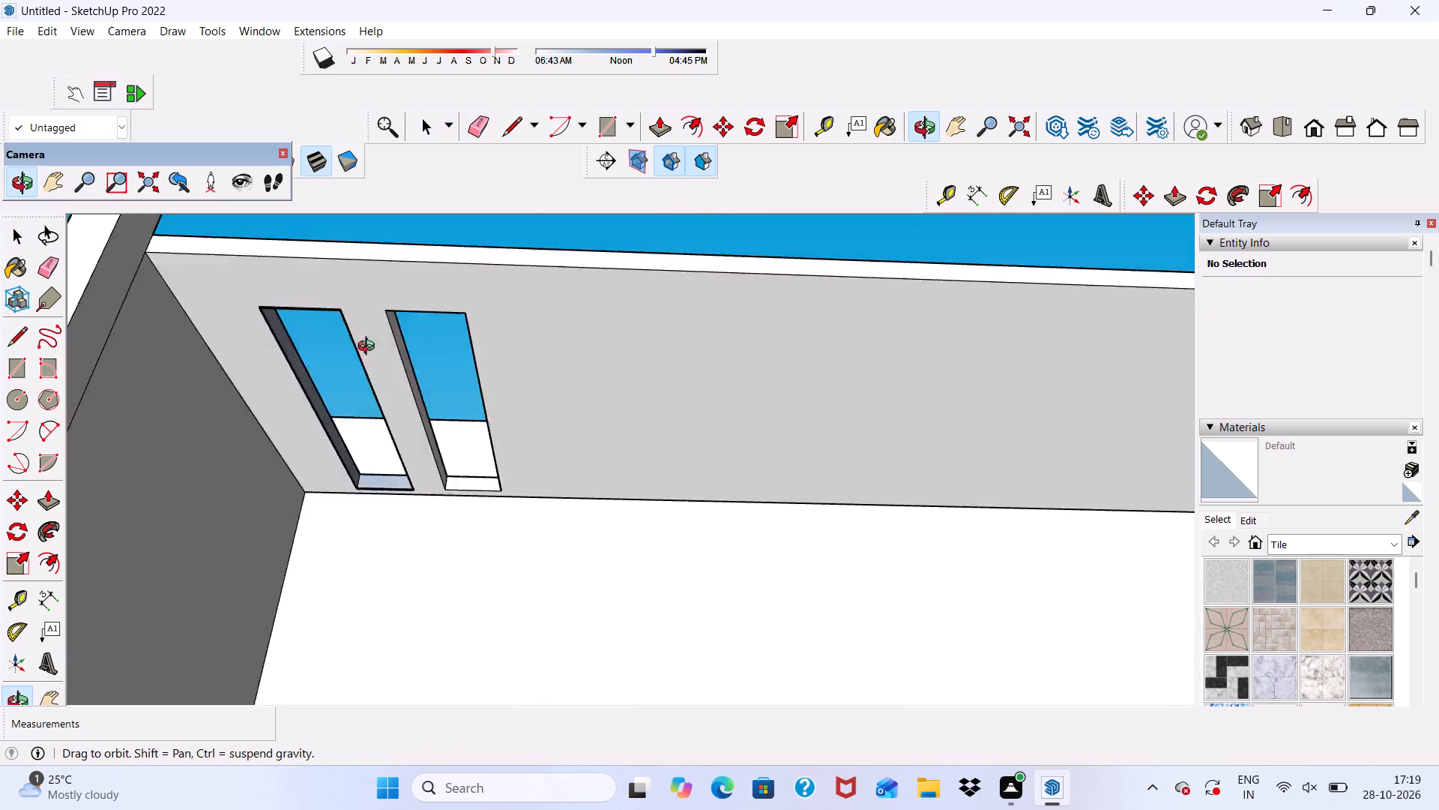
{"action": "middle_click_drag", "start_coordinate": [369, 348], "coordinate": [292, 642]}
{"action": "scroll", "coordinate": [252, 520], "scroll_direction": "down", "scroll_amount": 4}
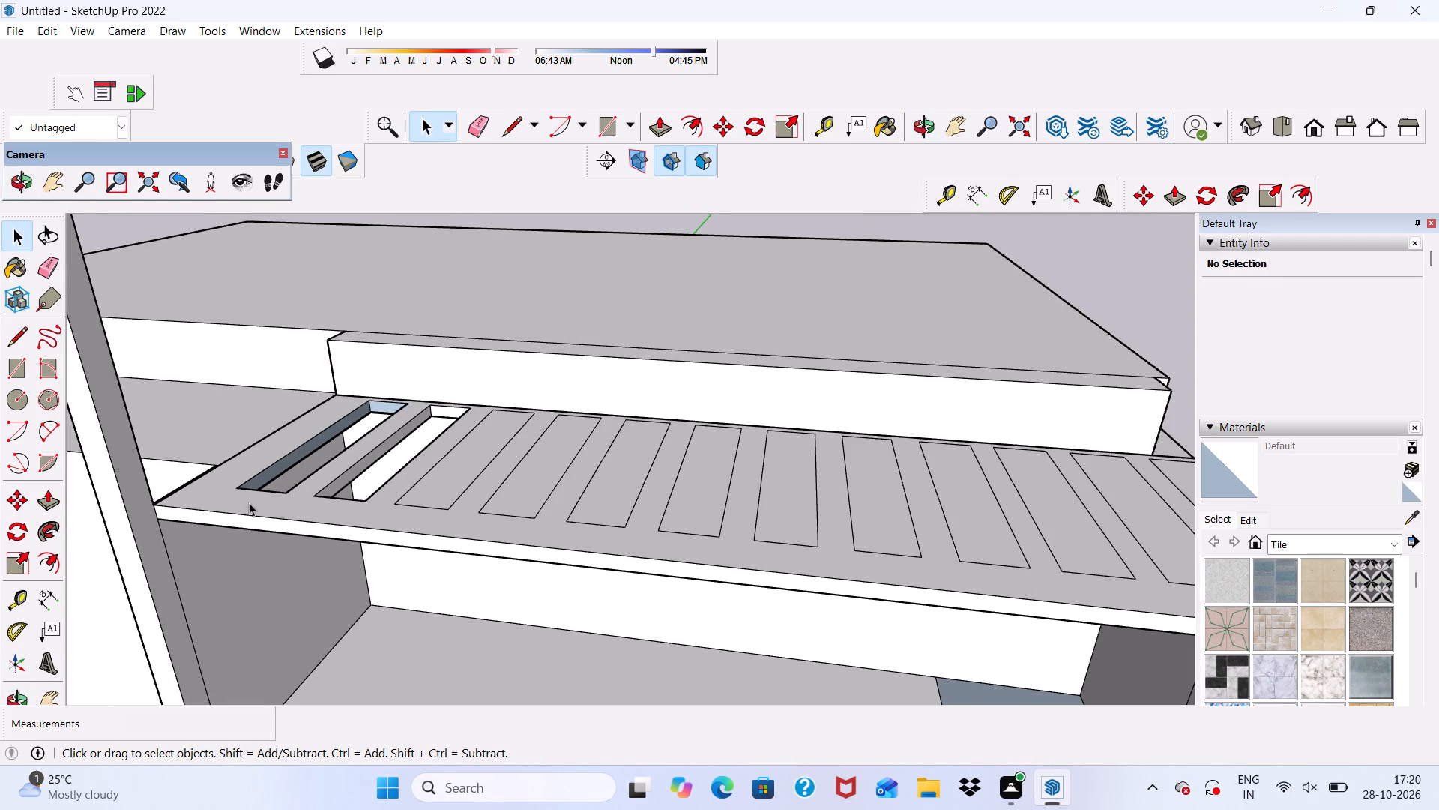
{"action": "scroll", "coordinate": [232, 488], "scroll_direction": "down", "scroll_amount": 12}
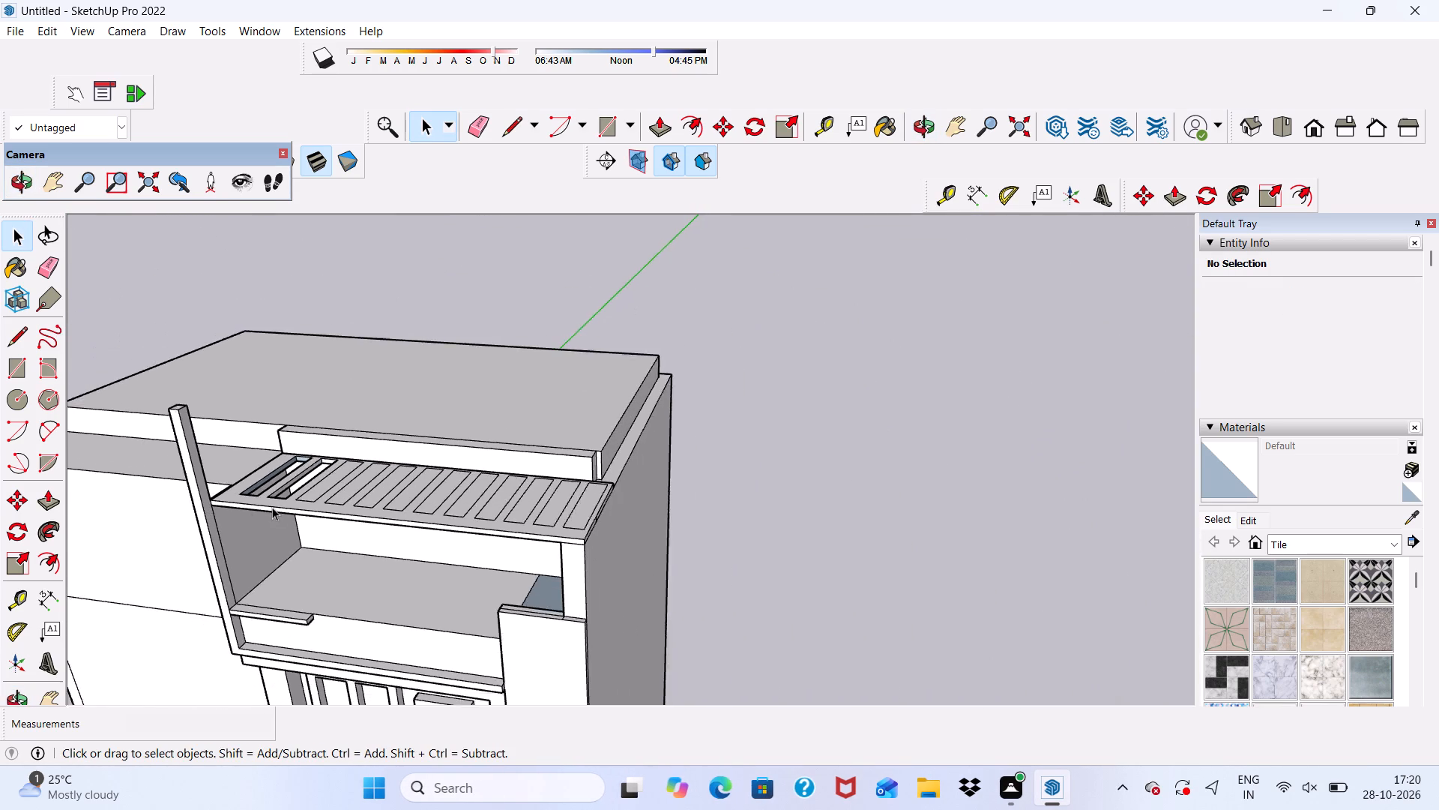
{"action": "scroll", "coordinate": [272, 507], "scroll_direction": "down", "scroll_amount": 2}
{"action": "middle_click_drag", "start_coordinate": [323, 514], "coordinate": [363, 577]}
{"action": "scroll", "coordinate": [342, 542], "scroll_direction": "up", "scroll_amount": 10}
{"action": "left_click", "coordinate": [331, 499]}
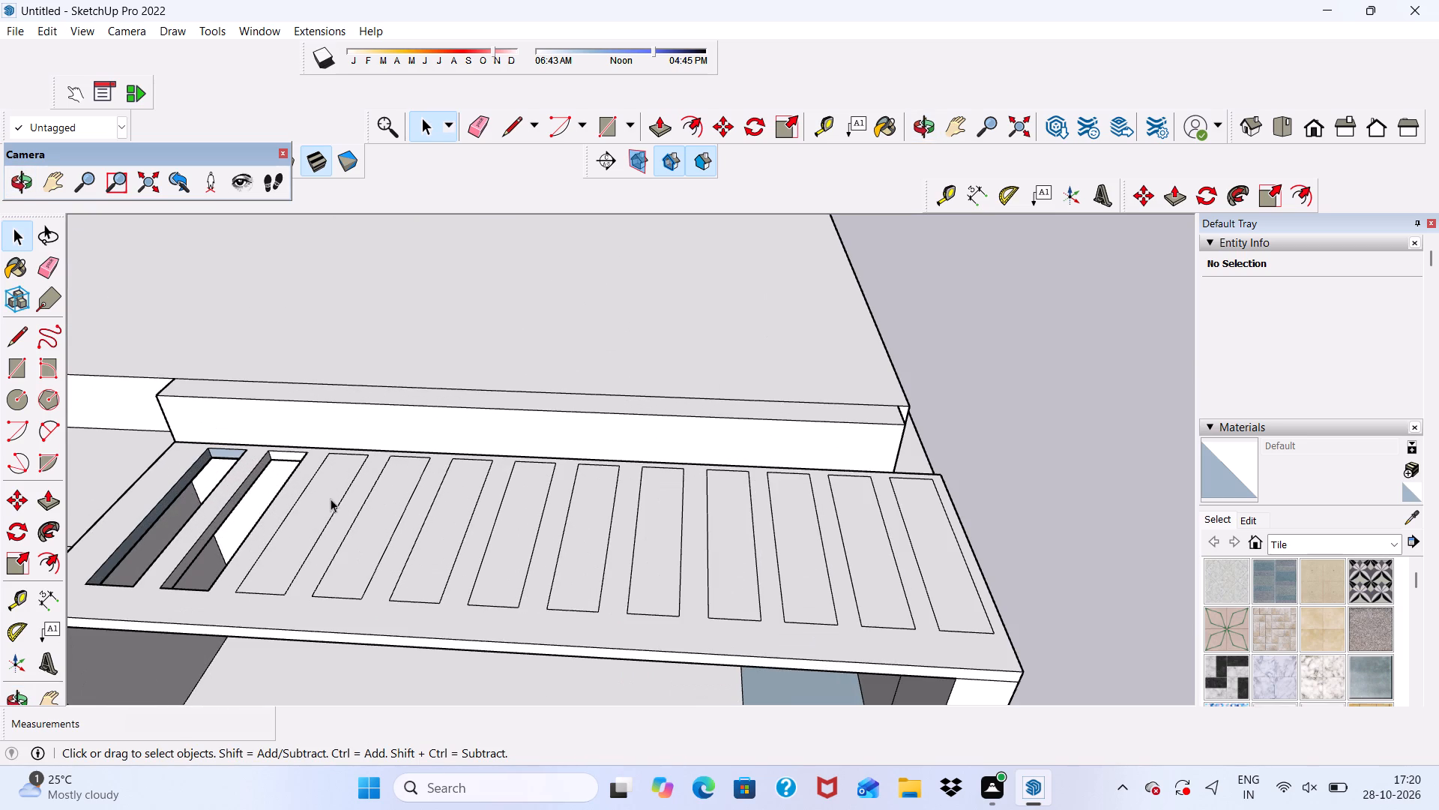
{"action": "left_click", "coordinate": [655, 127]}
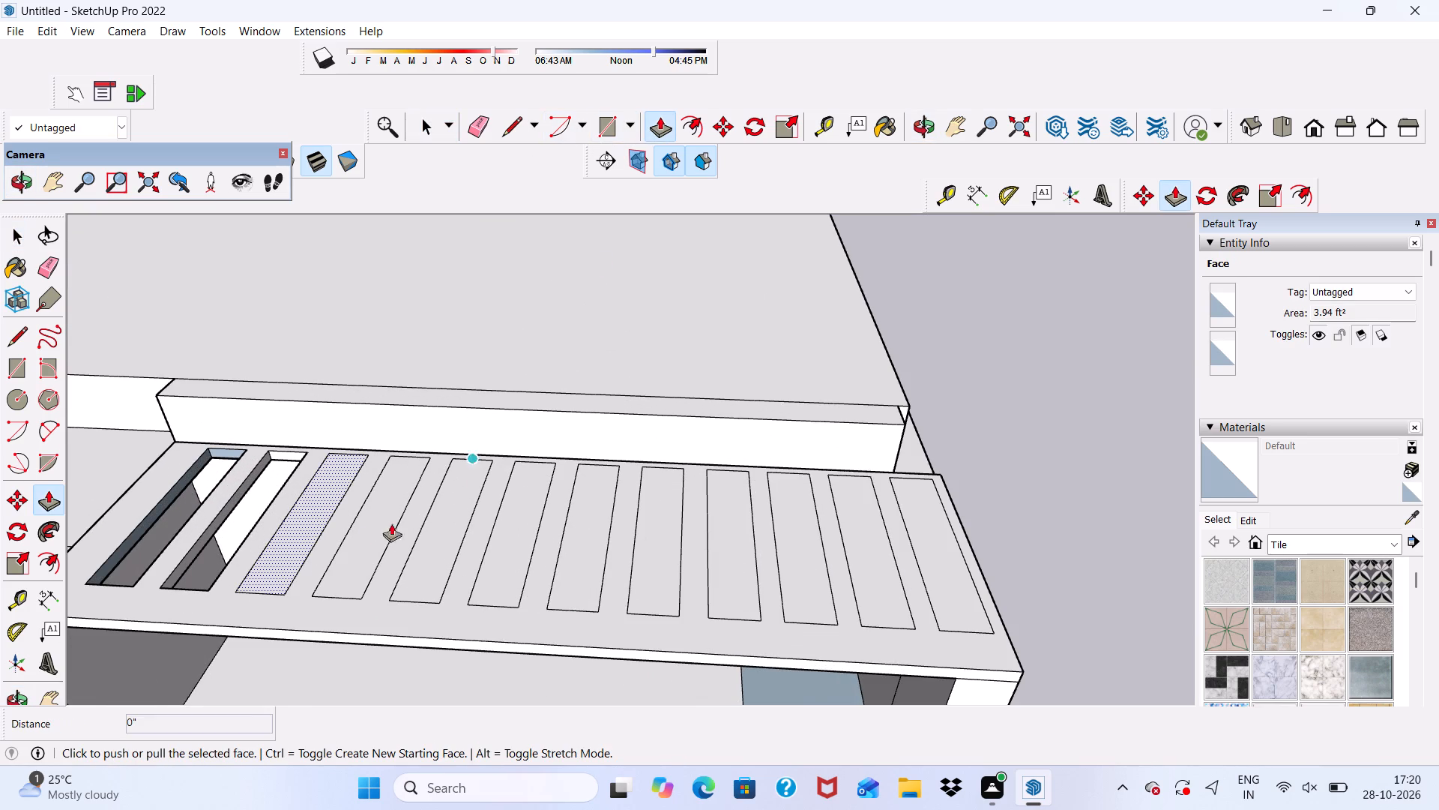
{"action": "scroll", "coordinate": [234, 582], "scroll_direction": "up", "scroll_amount": 2}
{"action": "left_click", "coordinate": [293, 549]}
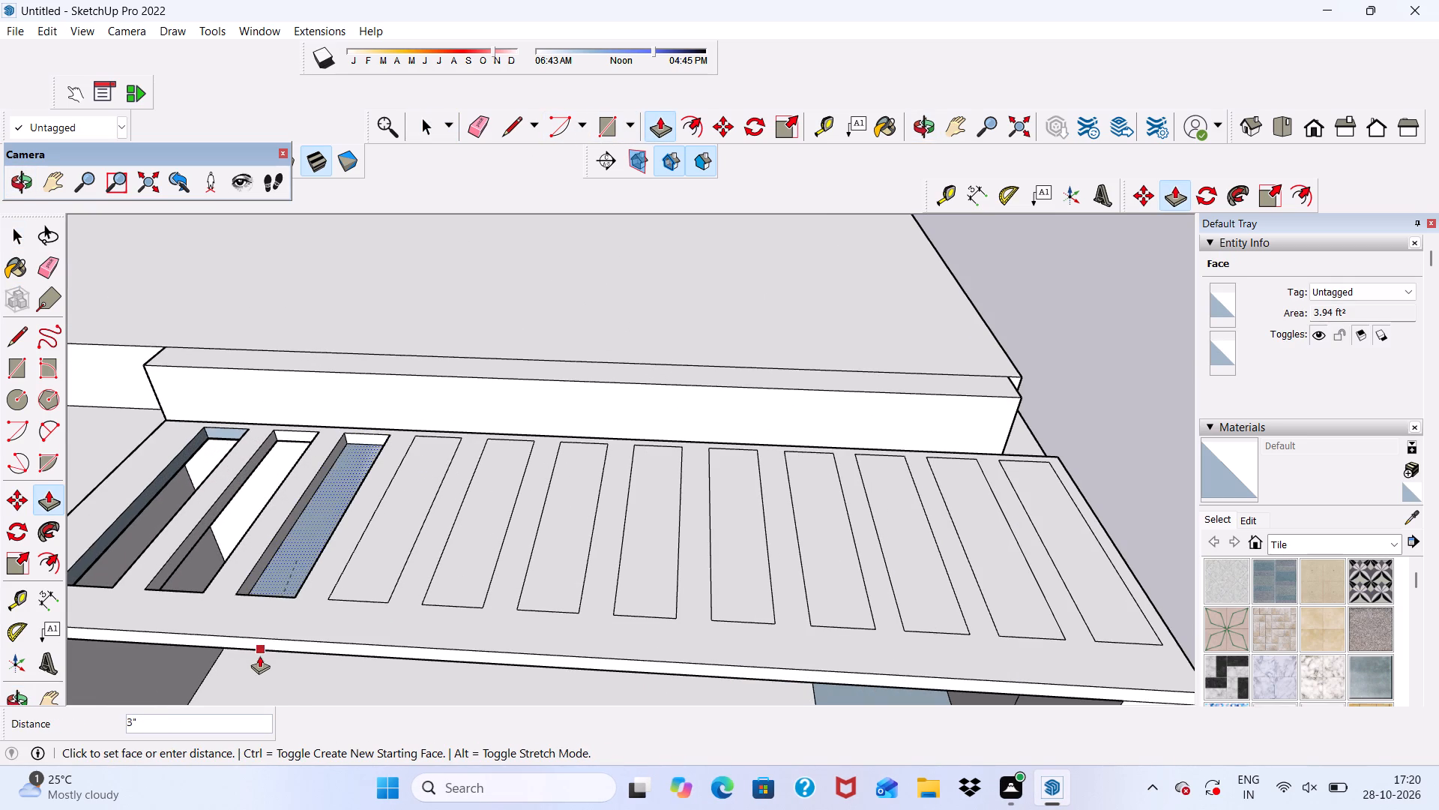
{"action": "left_click", "coordinate": [262, 654]}
Push the fourth rectangle down through the full thickness of the balcony slab to cut an open slot.
{"action": "left_click", "coordinate": [375, 556]}
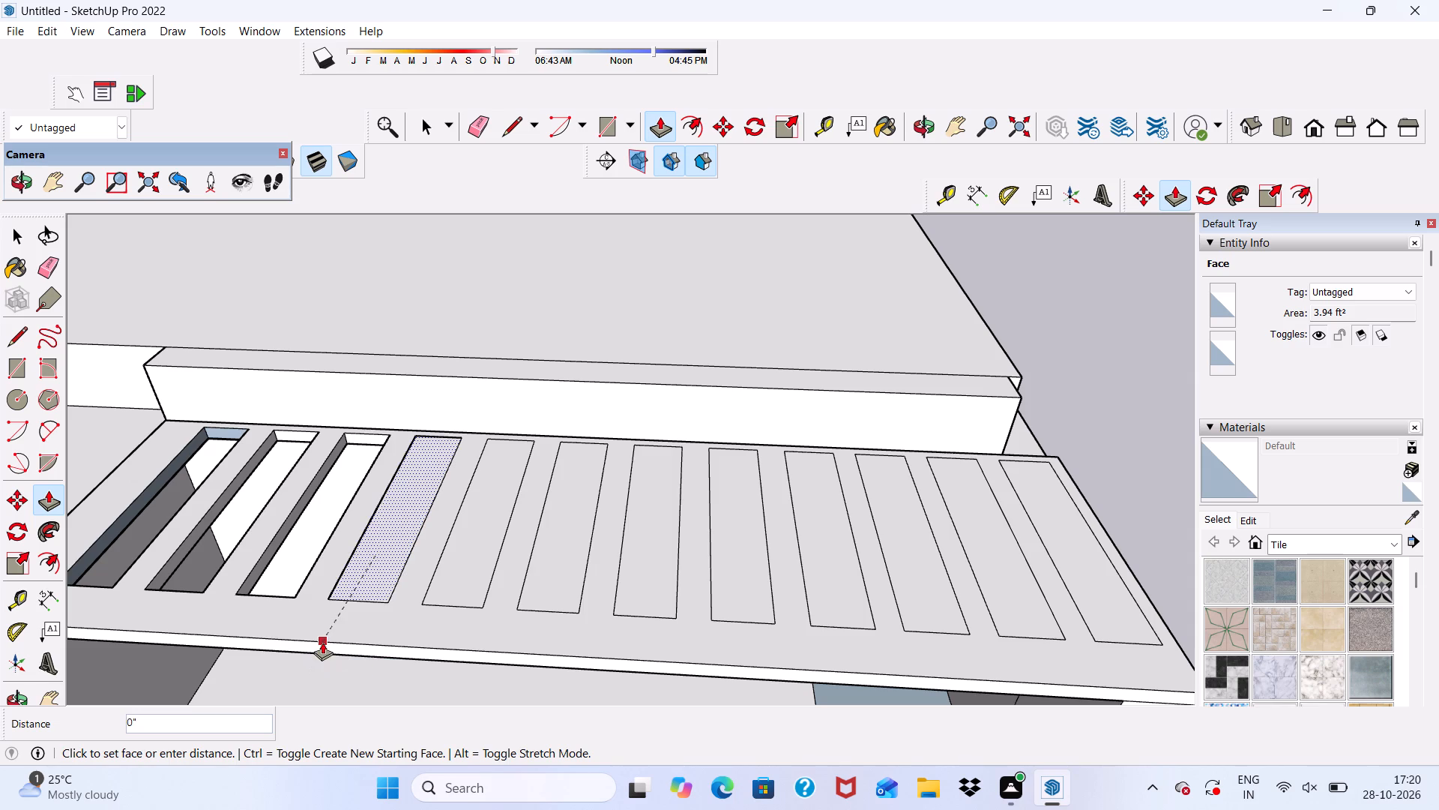
{"action": "middle_click_drag", "start_coordinate": [322, 642], "coordinate": [254, 583]}
{"action": "scroll", "coordinate": [297, 600], "scroll_direction": "up", "scroll_amount": 3}
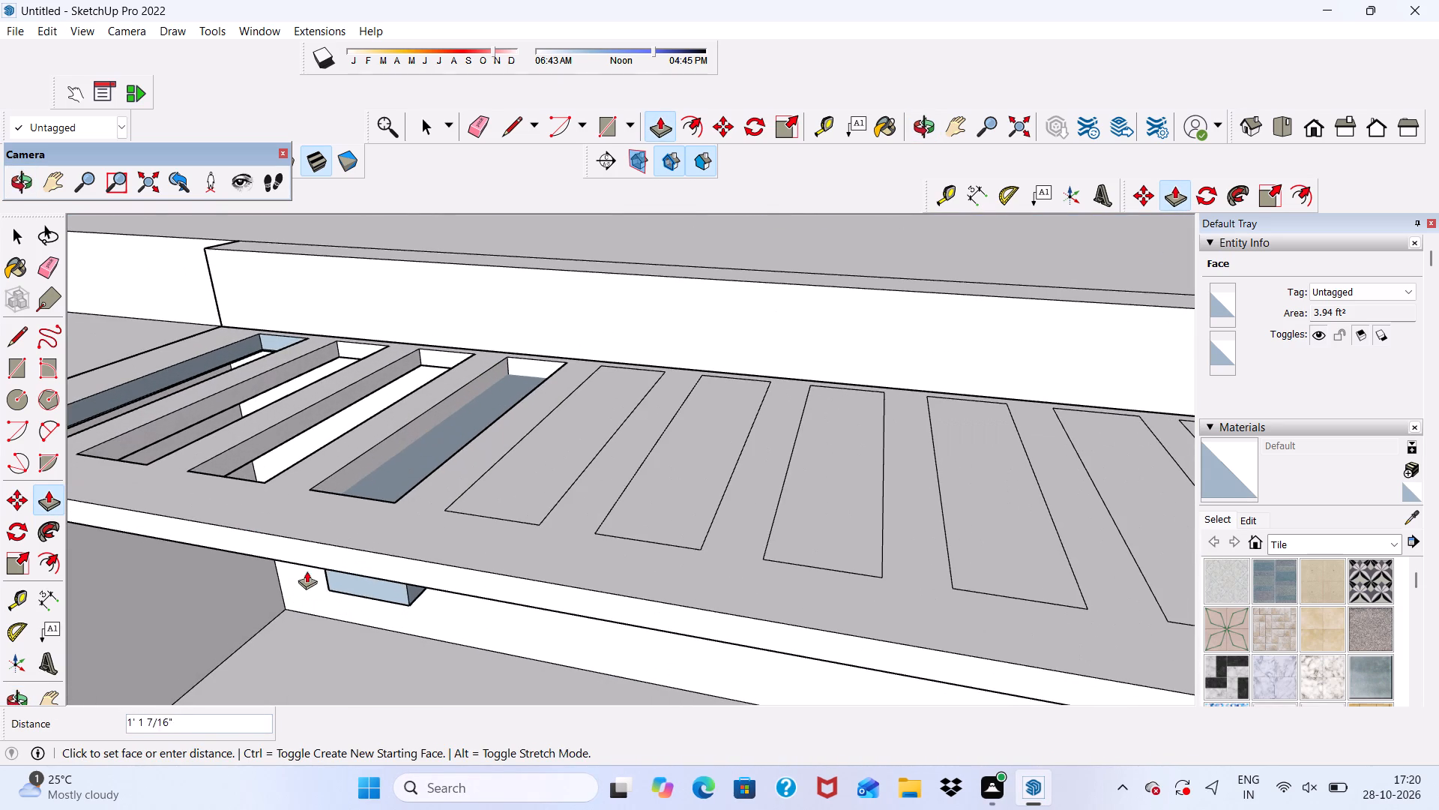
{"action": "left_click", "coordinate": [311, 565]}
Push the fifth, sixth and seventh rectangles 3" down through the balcony slab to cut open slots.
{"action": "left_click", "coordinate": [496, 479]}
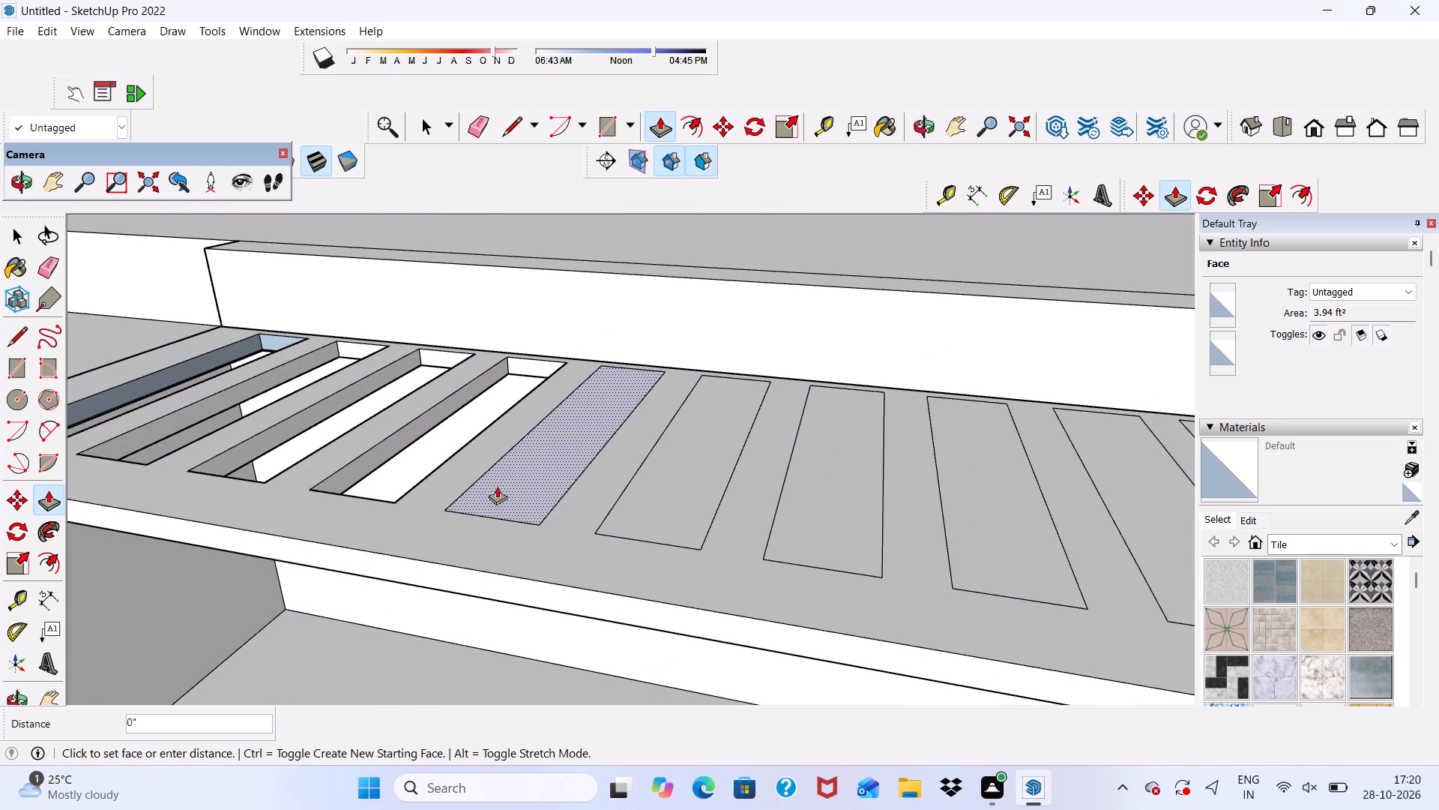
{"action": "left_click", "coordinate": [451, 592]}
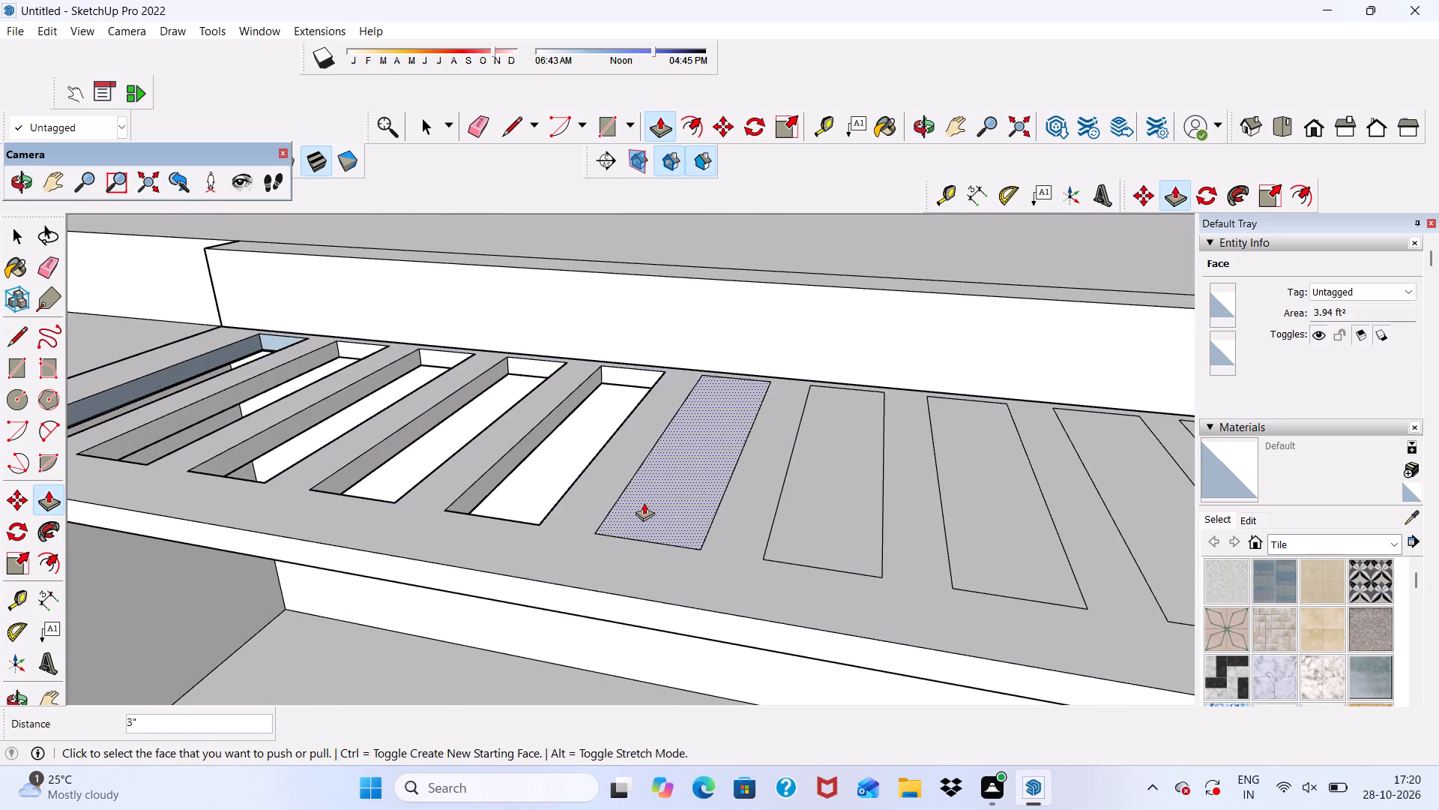
{"action": "left_click", "coordinate": [644, 502]}
{"action": "left_click_drag", "start_coordinate": [599, 613], "coordinate": [599, 612]}
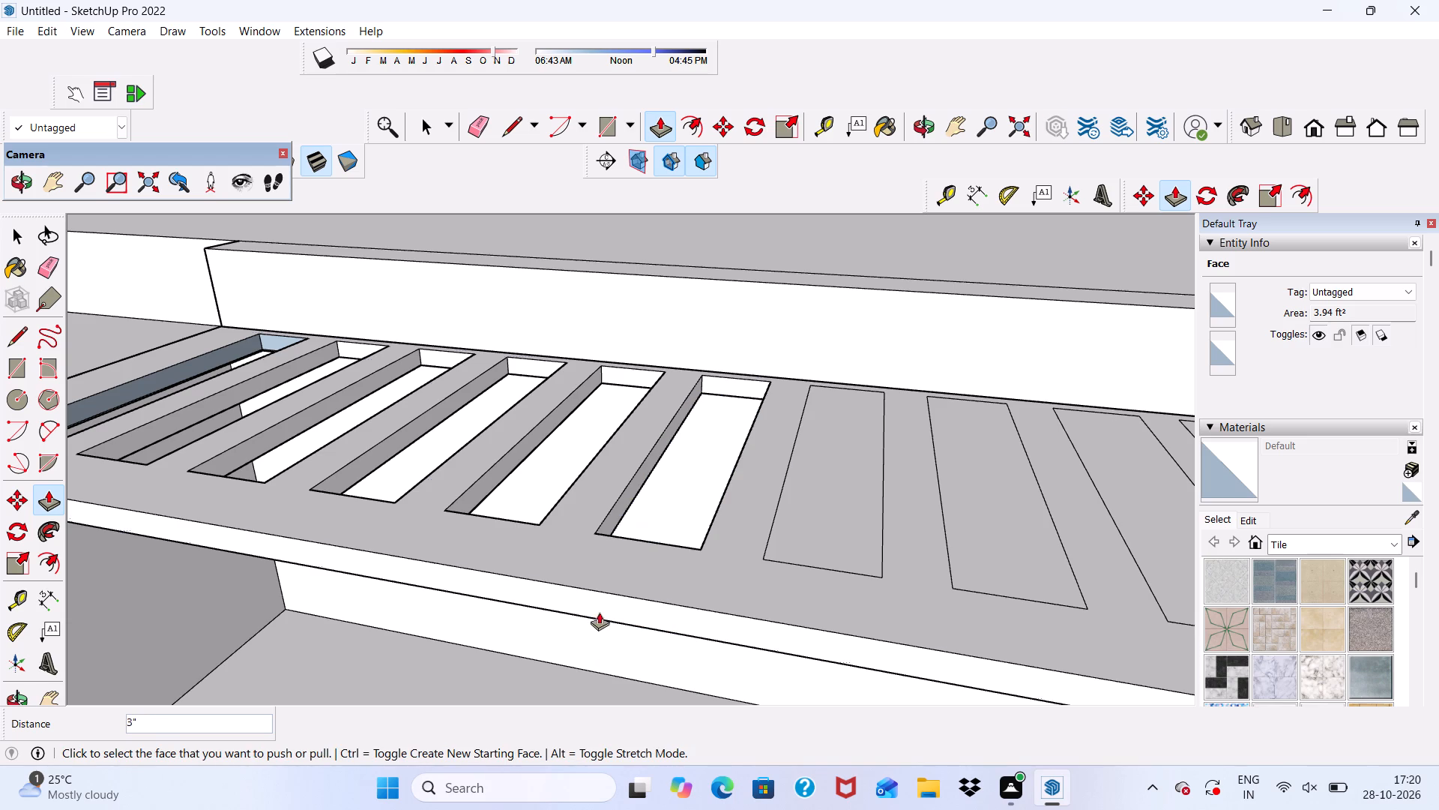
{"action": "left_click_drag", "start_coordinate": [599, 612], "coordinate": [599, 606]}
{"action": "left_click", "coordinate": [794, 519]}
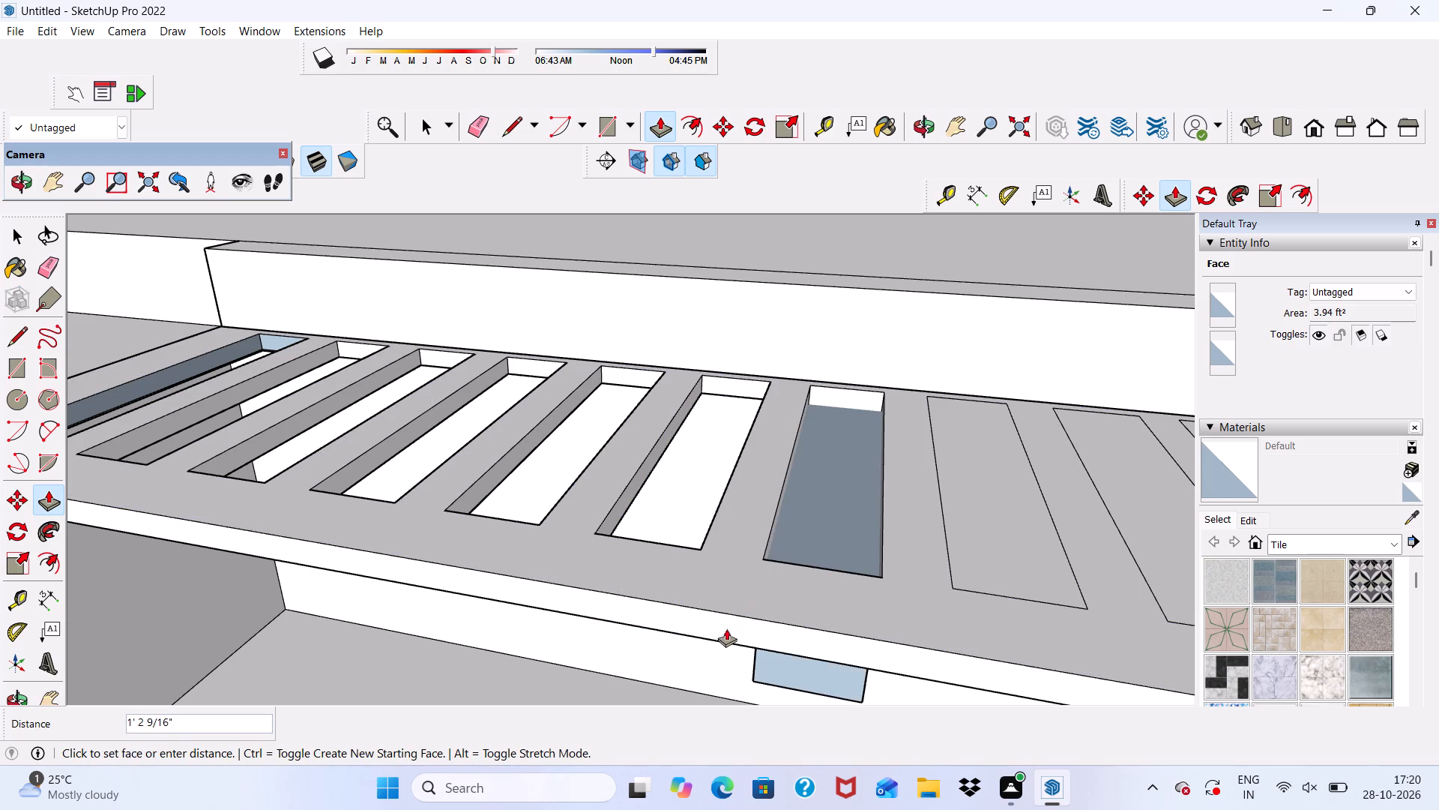
{"action": "left_click", "coordinate": [711, 643]}
Push the eighth rectangle 3" down through the balcony slab to cut an open slot.
{"action": "scroll", "coordinate": [277, 424], "scroll_direction": "down", "scroll_amount": 8}
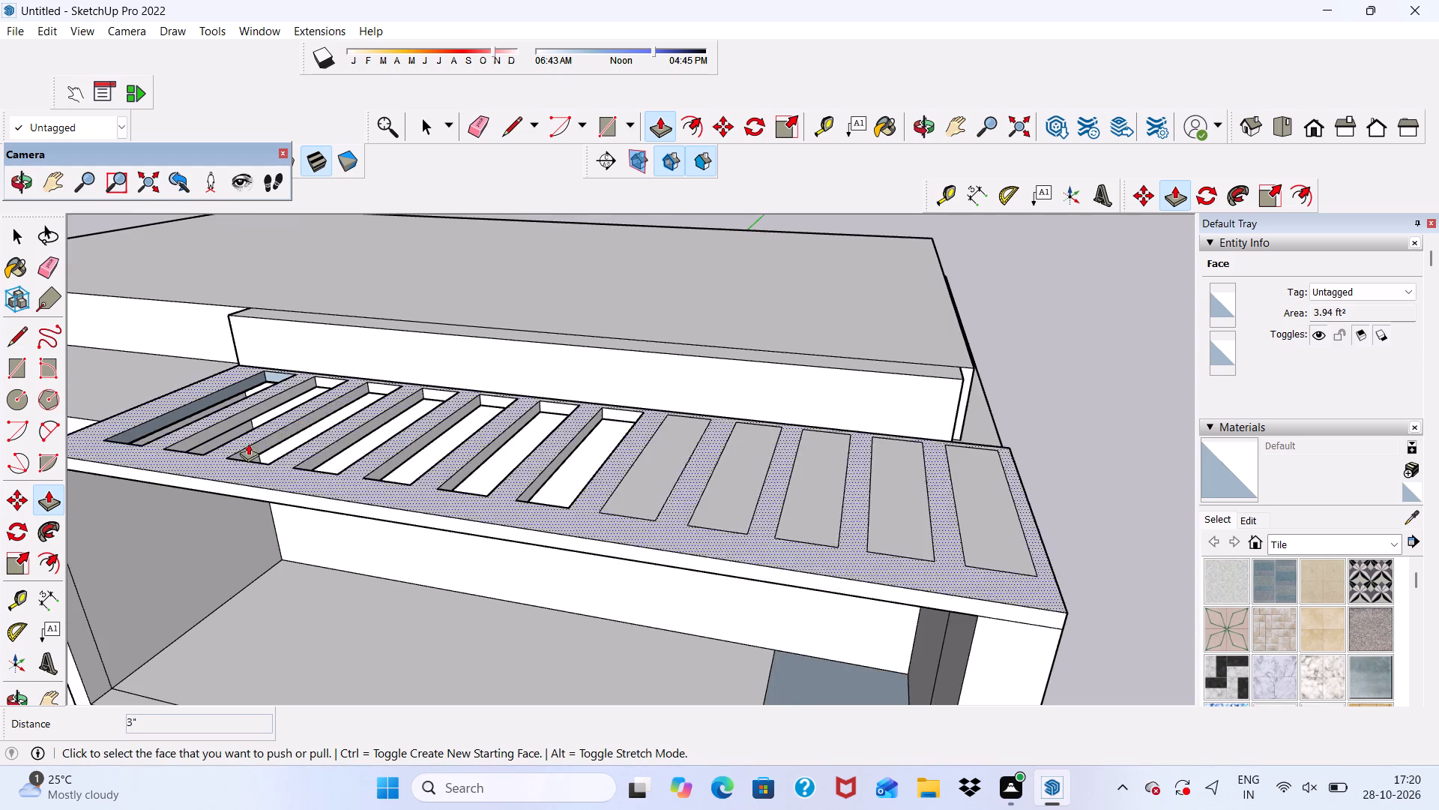
{"action": "scroll", "coordinate": [248, 443], "scroll_direction": "down", "scroll_amount": 8}
{"action": "scroll", "coordinate": [483, 481], "scroll_direction": "up", "scroll_amount": 5}
{"action": "scroll", "coordinate": [355, 419], "scroll_direction": "up", "scroll_amount": 4}
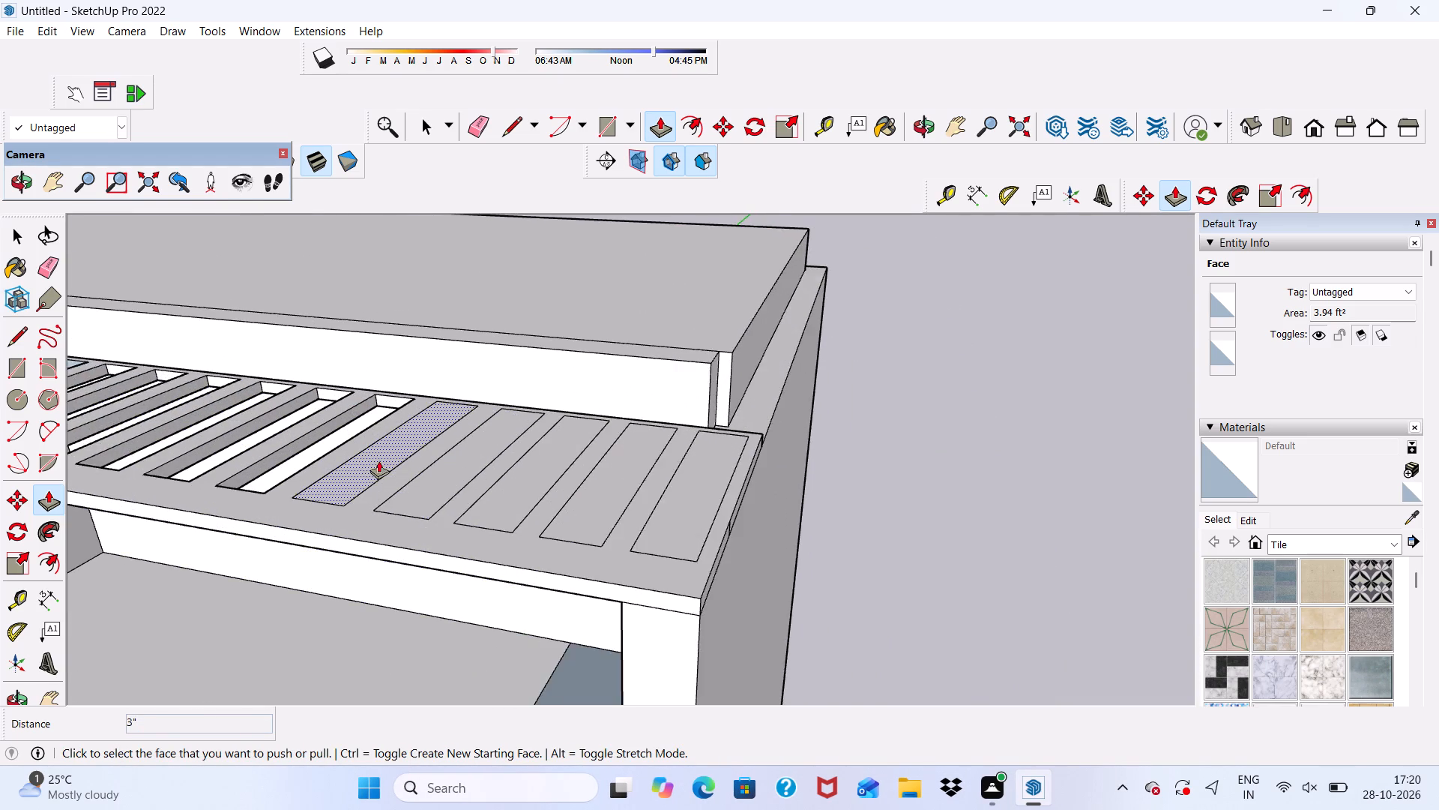
{"action": "scroll", "coordinate": [377, 460], "scroll_direction": "up", "scroll_amount": 3}
{"action": "left_click", "coordinate": [374, 460]}
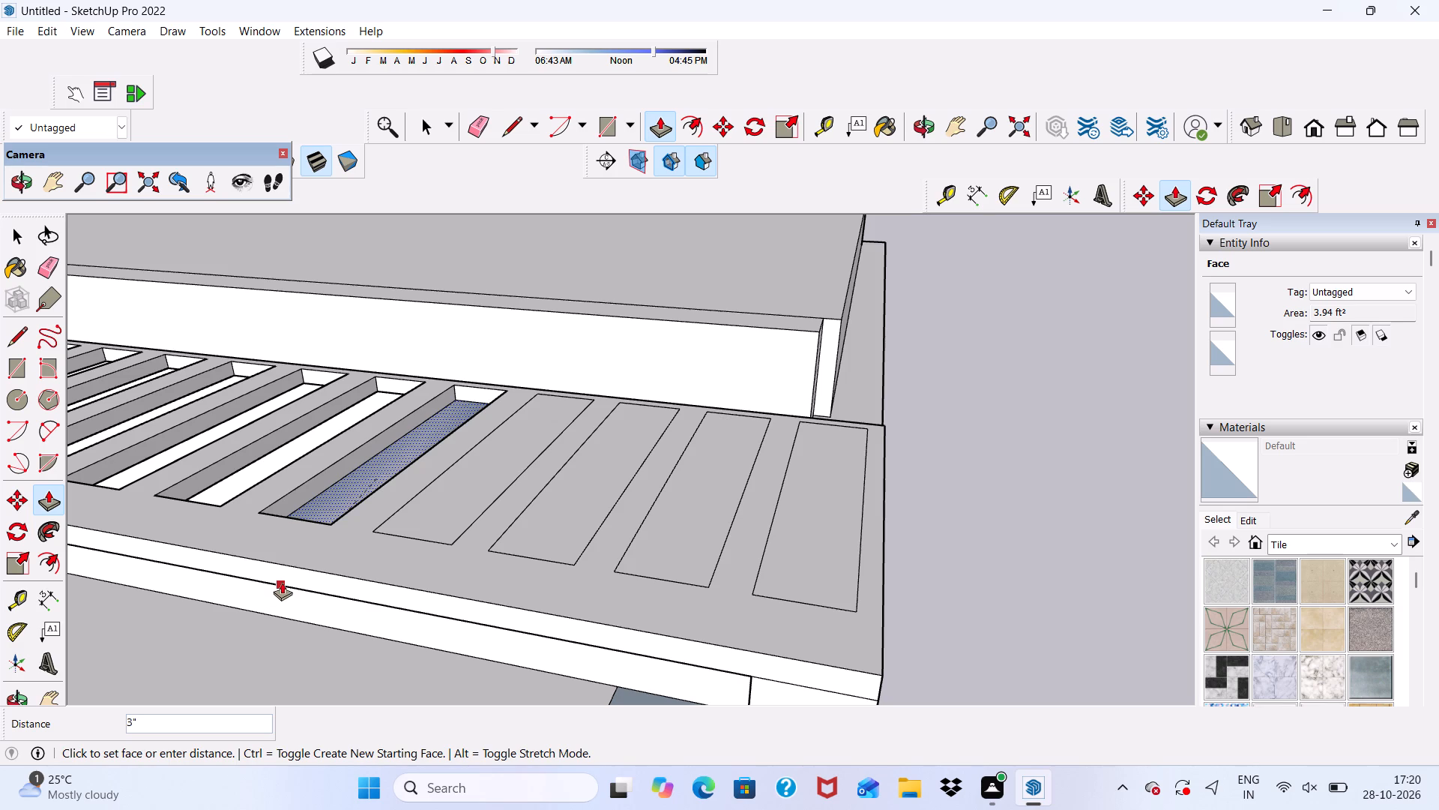
{"action": "left_click", "coordinate": [282, 582]}
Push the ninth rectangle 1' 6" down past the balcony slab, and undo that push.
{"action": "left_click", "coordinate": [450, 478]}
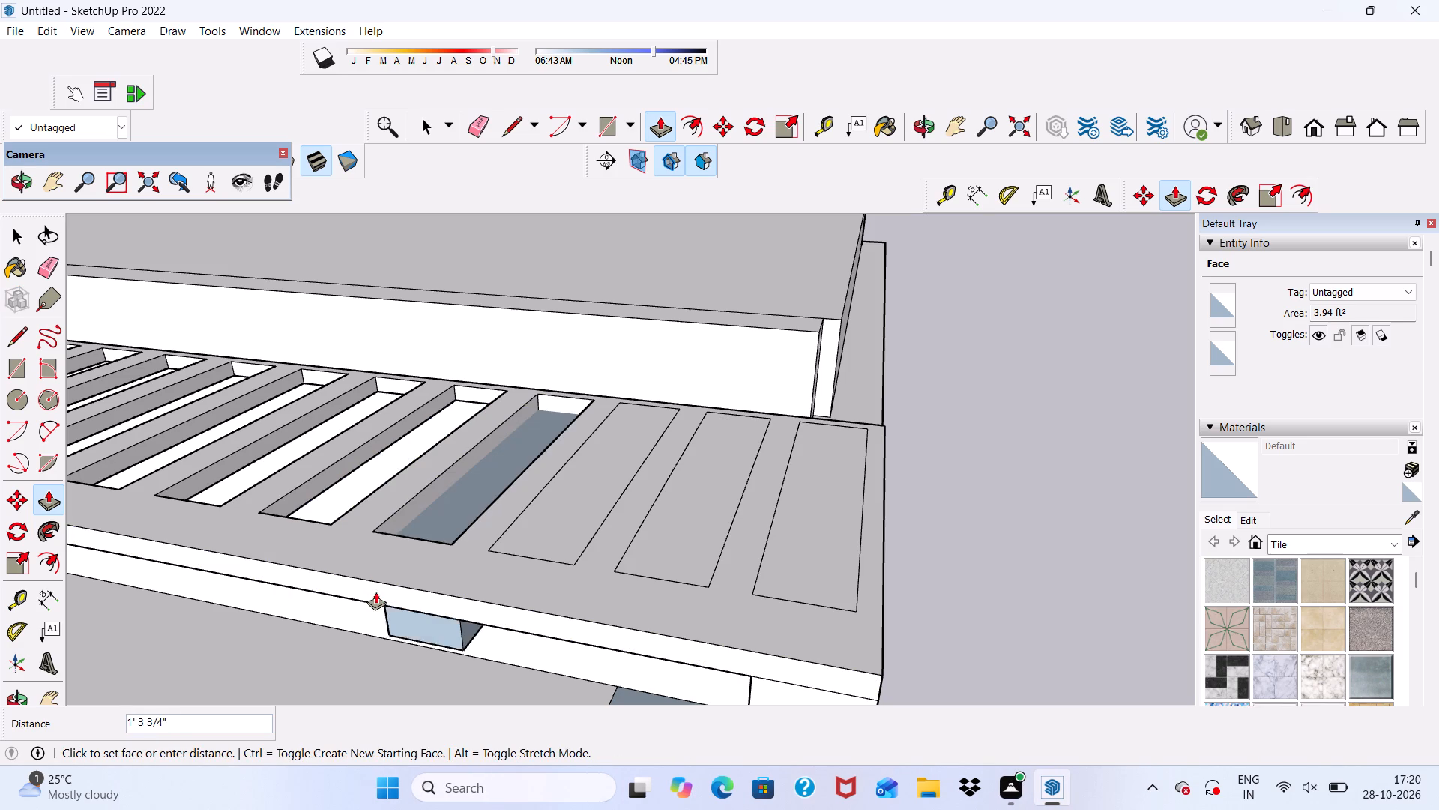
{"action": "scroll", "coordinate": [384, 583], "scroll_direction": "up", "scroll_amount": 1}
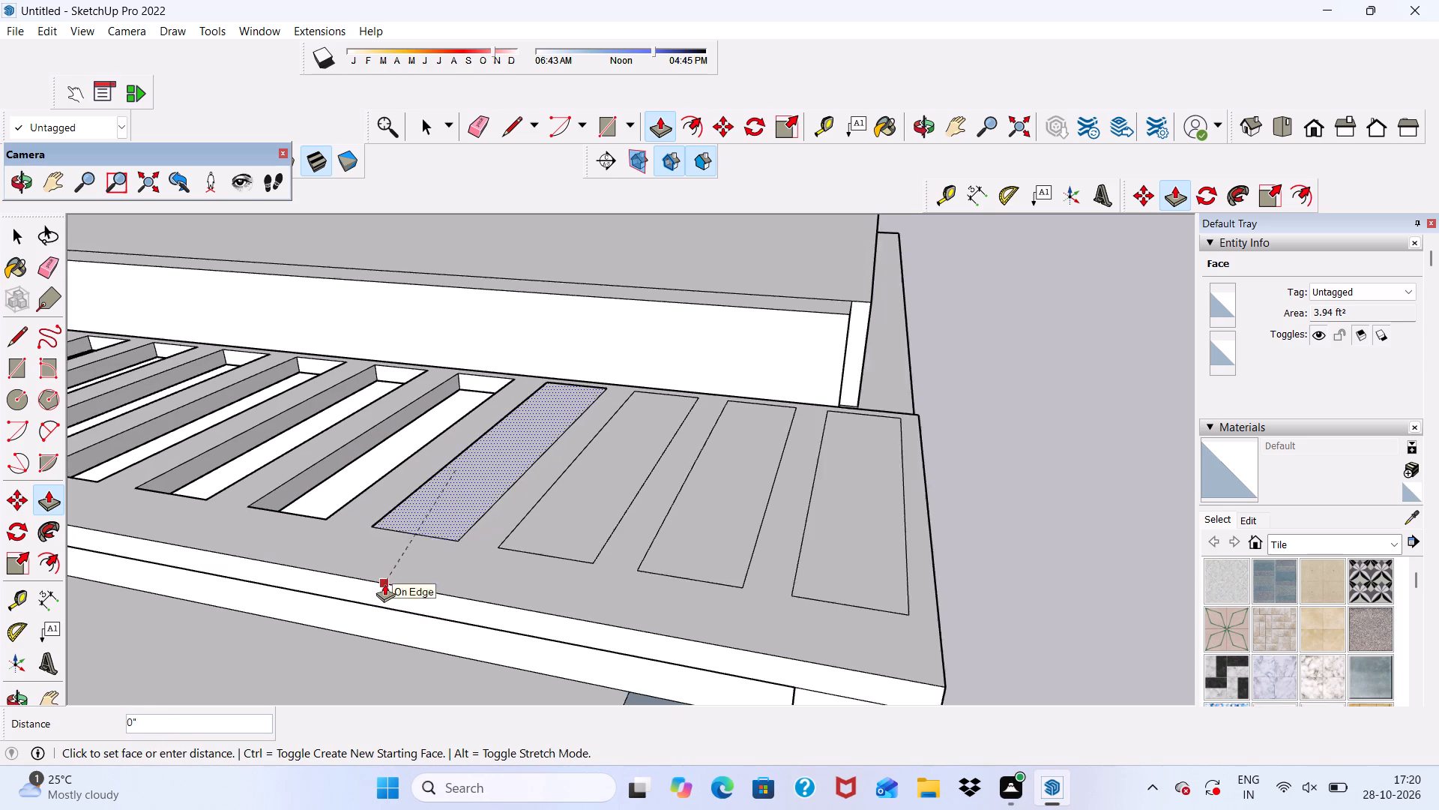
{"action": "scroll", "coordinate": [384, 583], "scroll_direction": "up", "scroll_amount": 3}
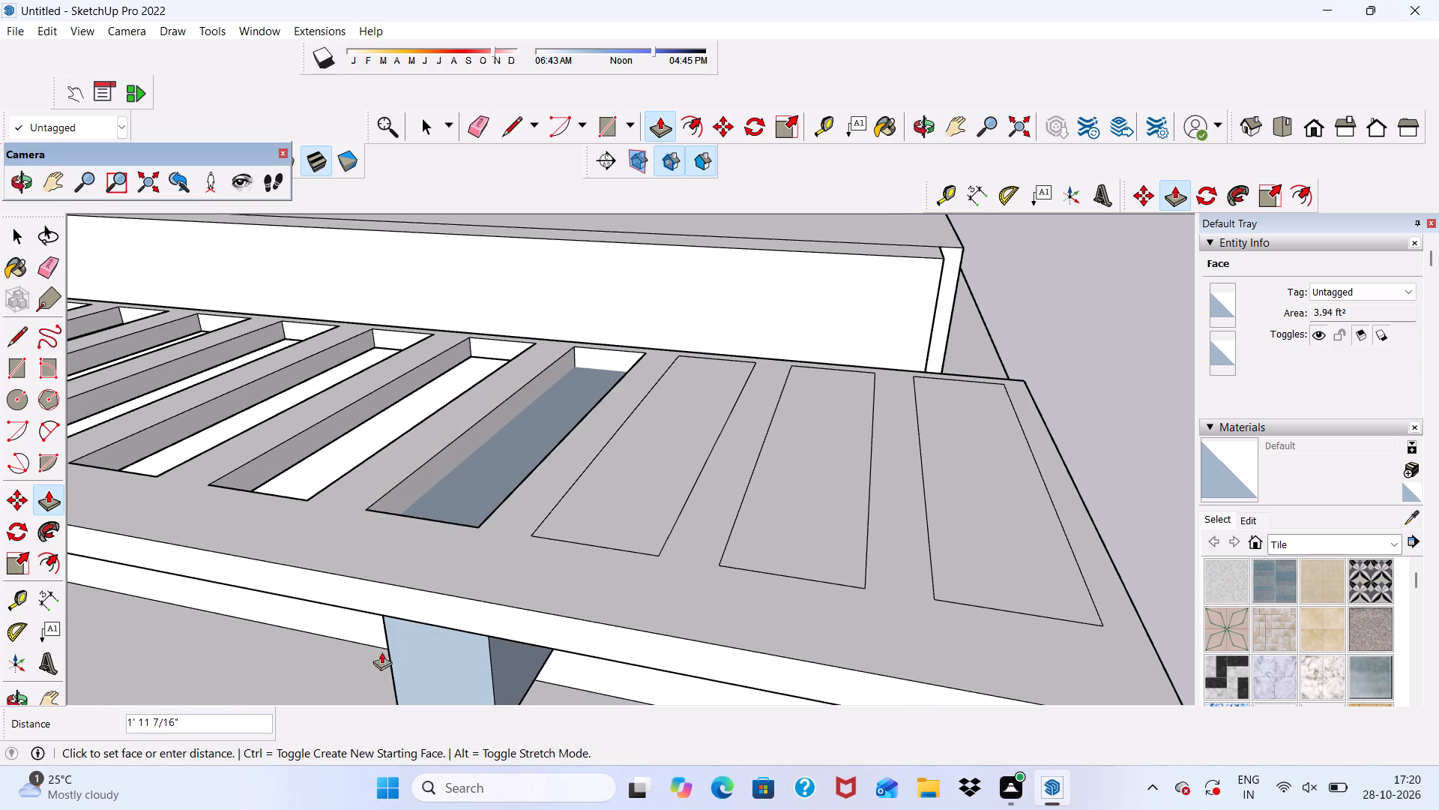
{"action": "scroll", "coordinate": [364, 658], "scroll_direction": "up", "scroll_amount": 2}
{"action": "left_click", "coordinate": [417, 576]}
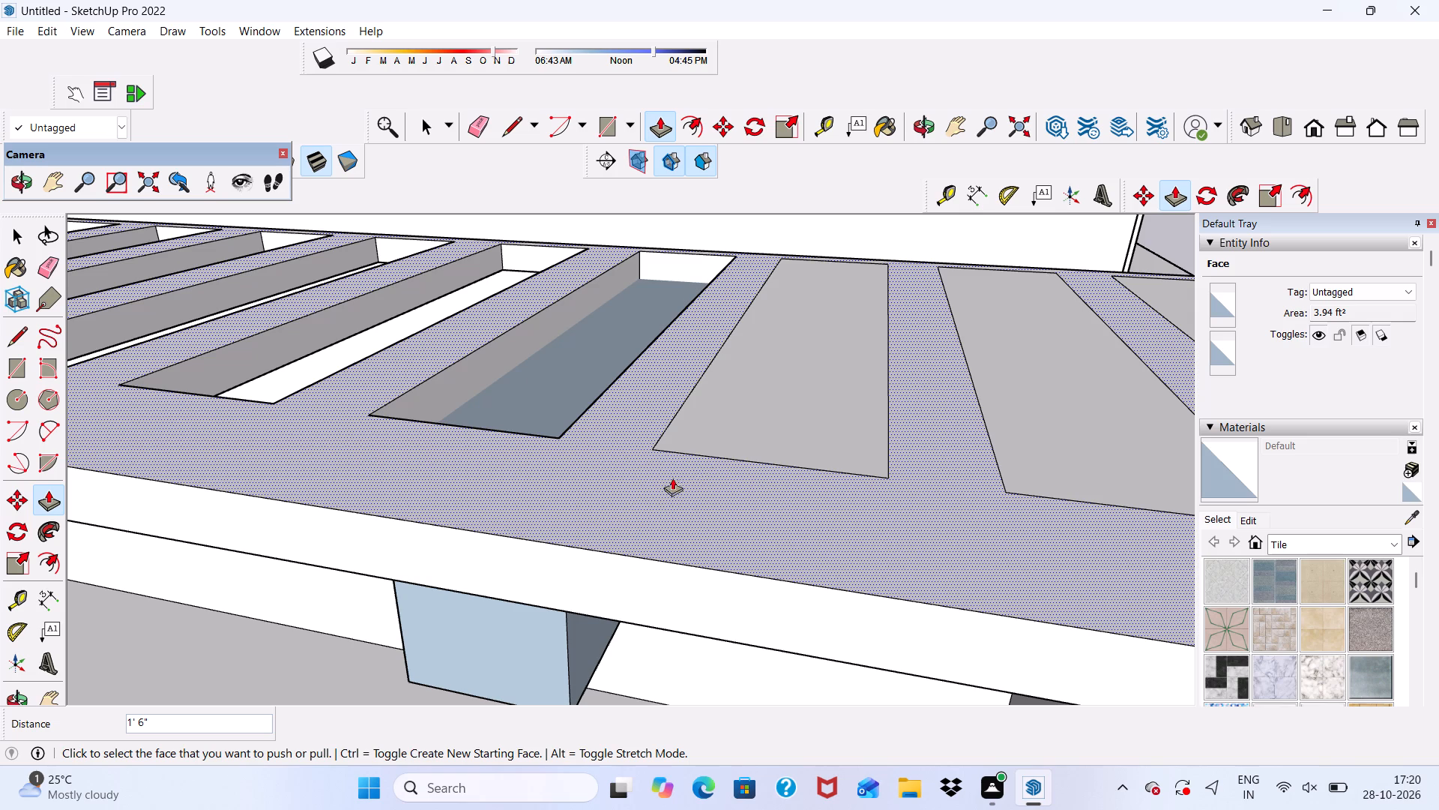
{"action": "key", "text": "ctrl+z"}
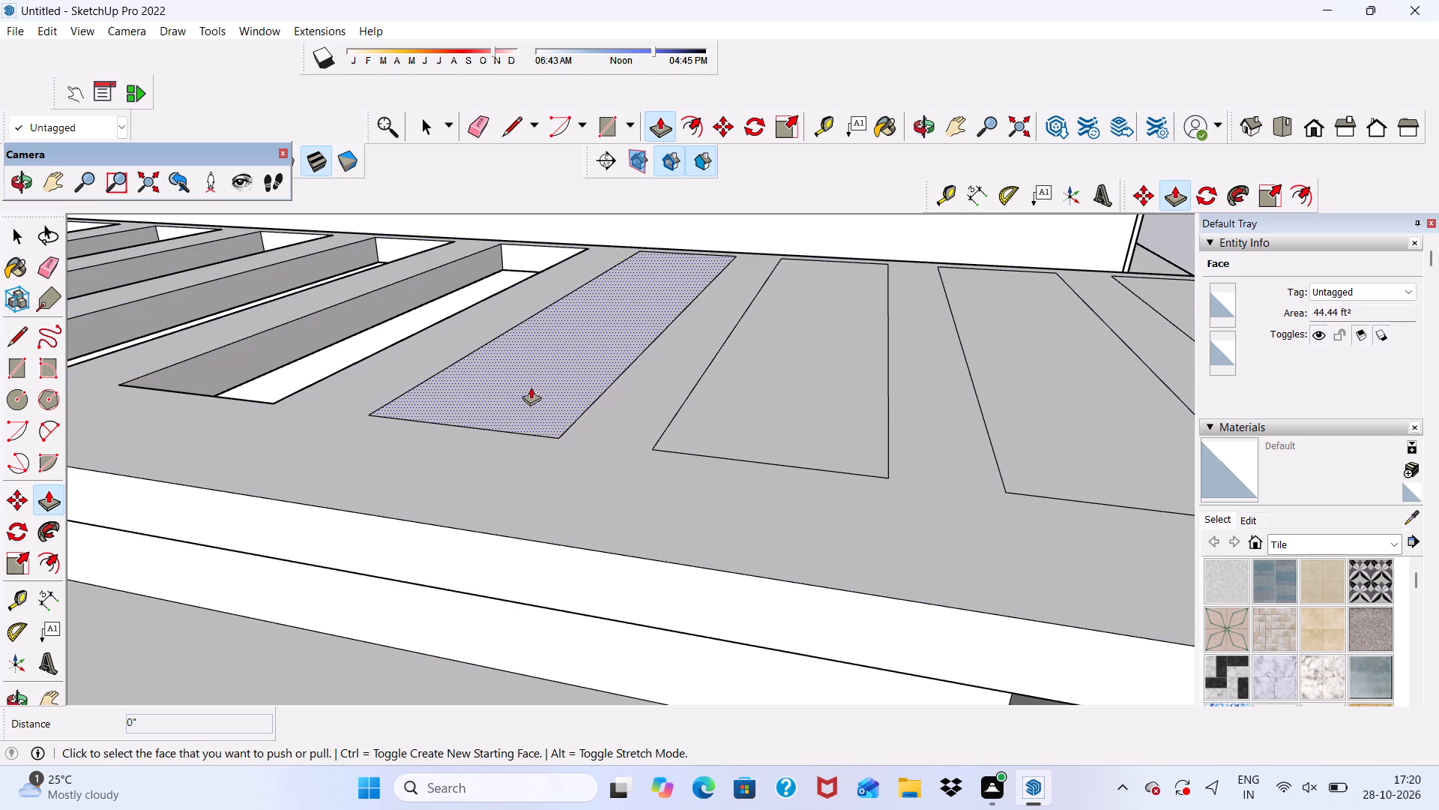
Push the ninth, tenth, eleventh and twelfth rectangles 3" down through the balcony slab to cut the remaining slots.
{"action": "left_click", "coordinate": [531, 387]}
{"action": "left_click_drag", "start_coordinate": [483, 590], "coordinate": [486, 583]}
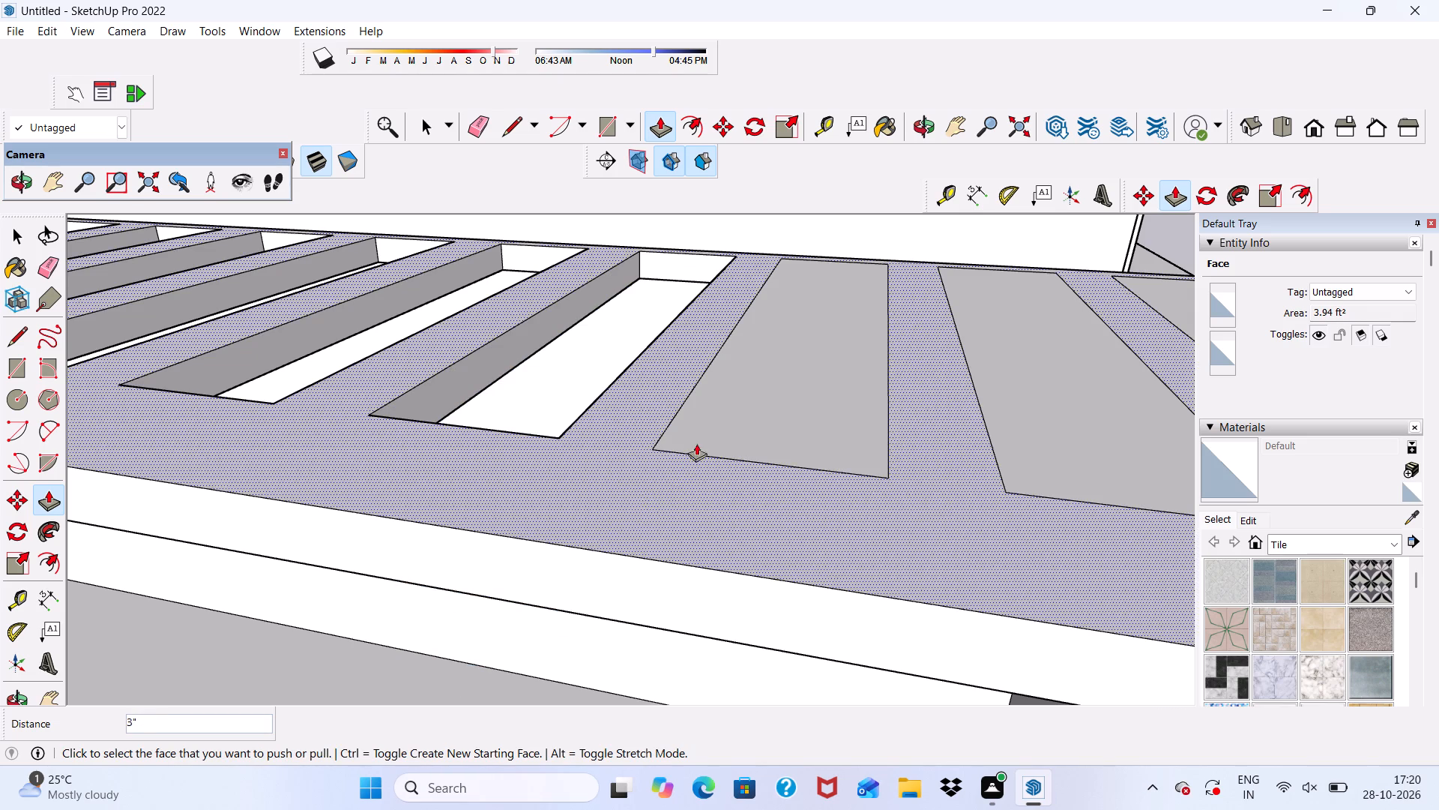
{"action": "left_click", "coordinate": [746, 394]}
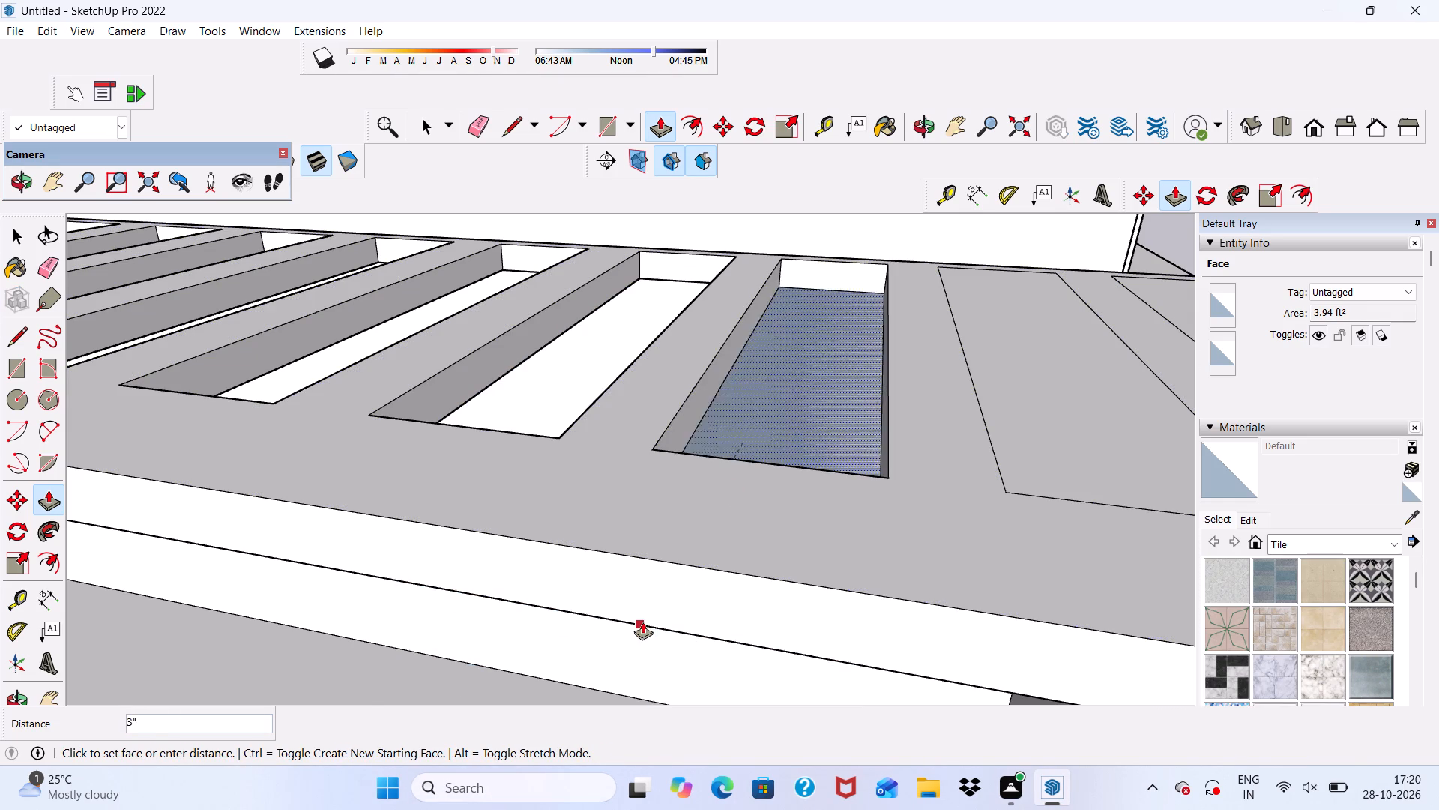
{"action": "left_click", "coordinate": [579, 610]}
{"action": "scroll", "coordinate": [309, 496], "scroll_direction": "down", "scroll_amount": 5}
{"action": "left_click", "coordinate": [853, 436]}
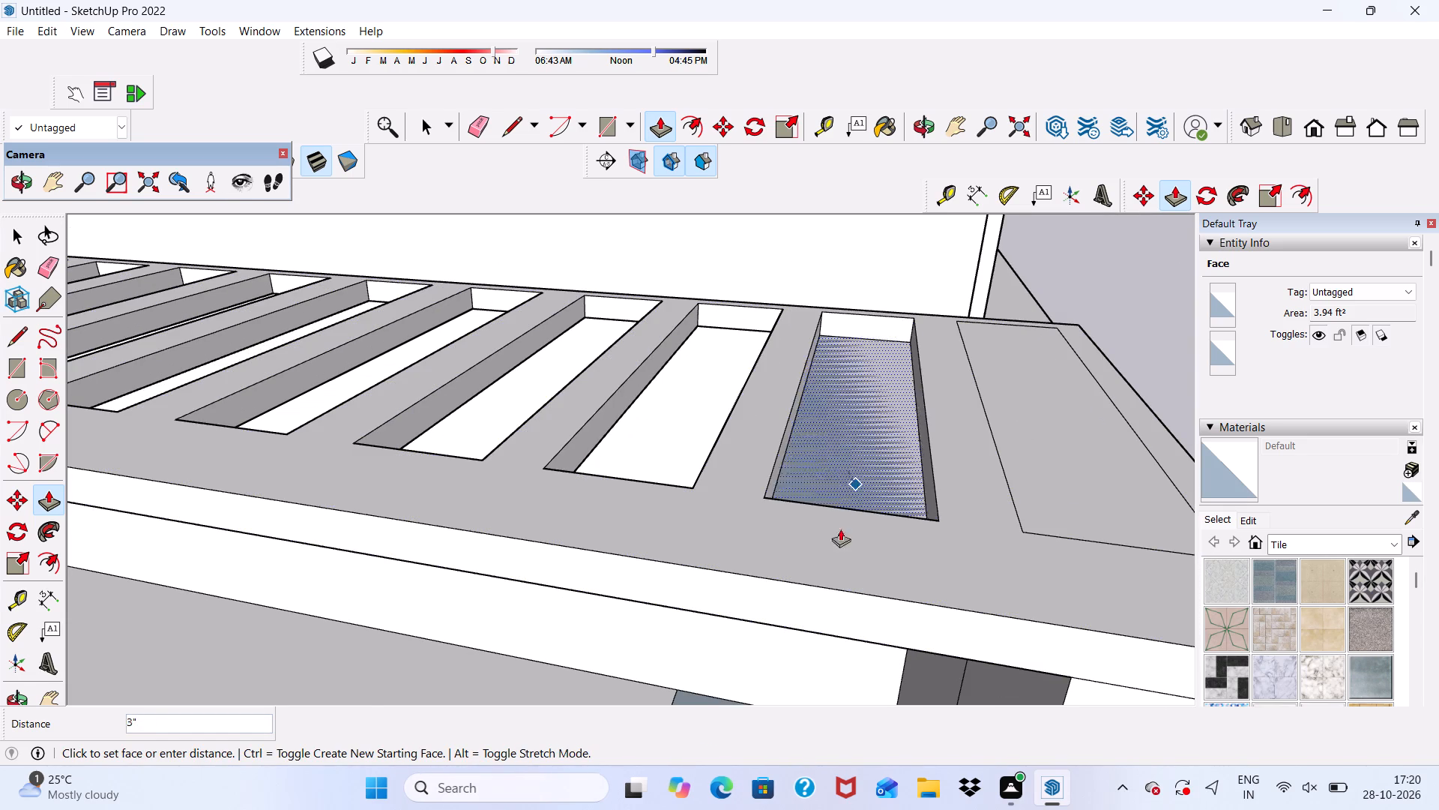
{"action": "left_click", "coordinate": [750, 619]}
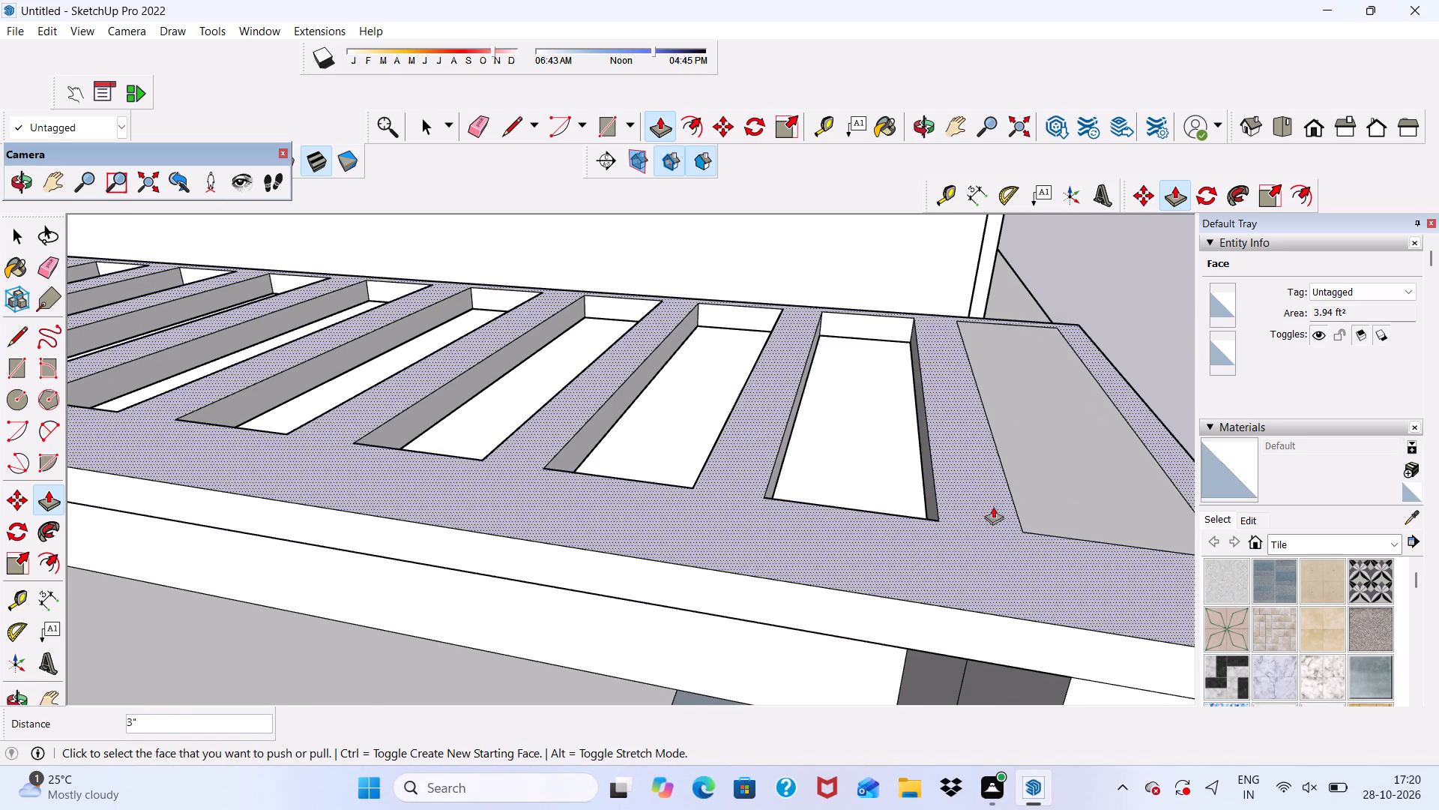
{"action": "left_click", "coordinate": [1041, 465]}
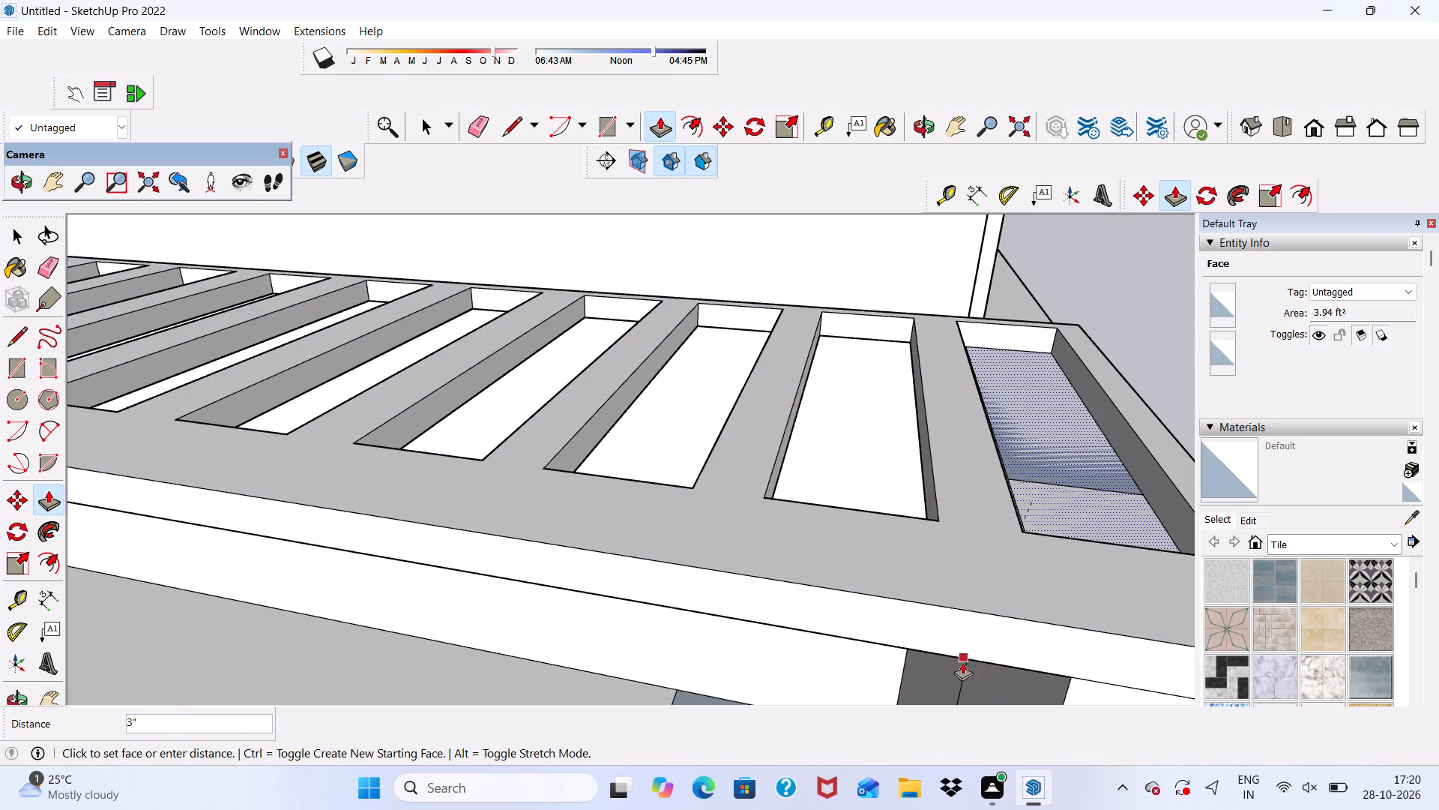
{"action": "left_click_drag", "start_coordinate": [962, 661], "coordinate": [958, 653]}
Push the inner end faces of the eleventh, tenth, ninth and eighth slots about 2 3/16" back to the house wall.
{"action": "scroll", "coordinate": [561, 496], "scroll_direction": "down", "scroll_amount": 4}
{"action": "middle_click_drag", "start_coordinate": [627, 550], "coordinate": [1028, 229]}
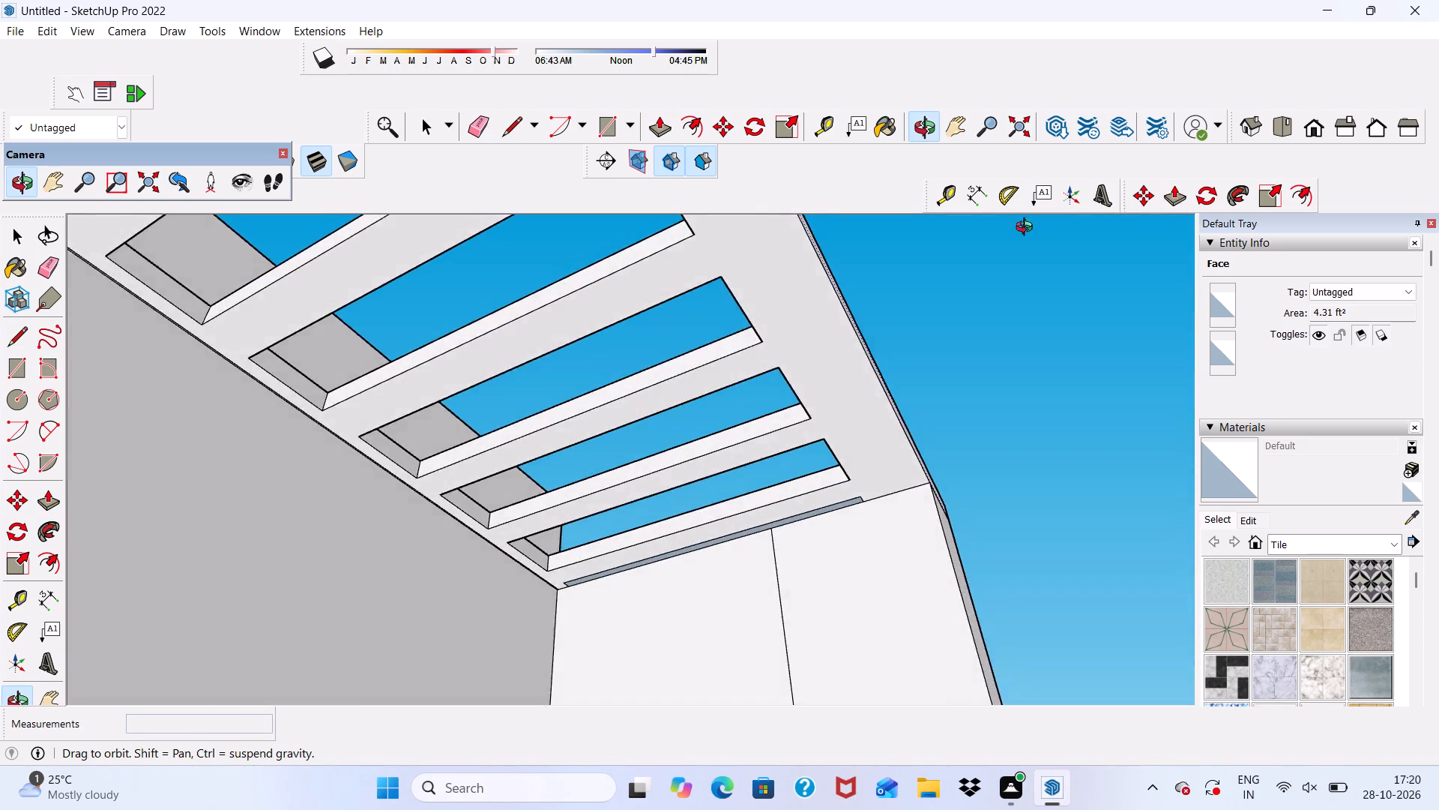
{"action": "middle_click_drag", "start_coordinate": [1028, 229], "coordinate": [648, 352]}
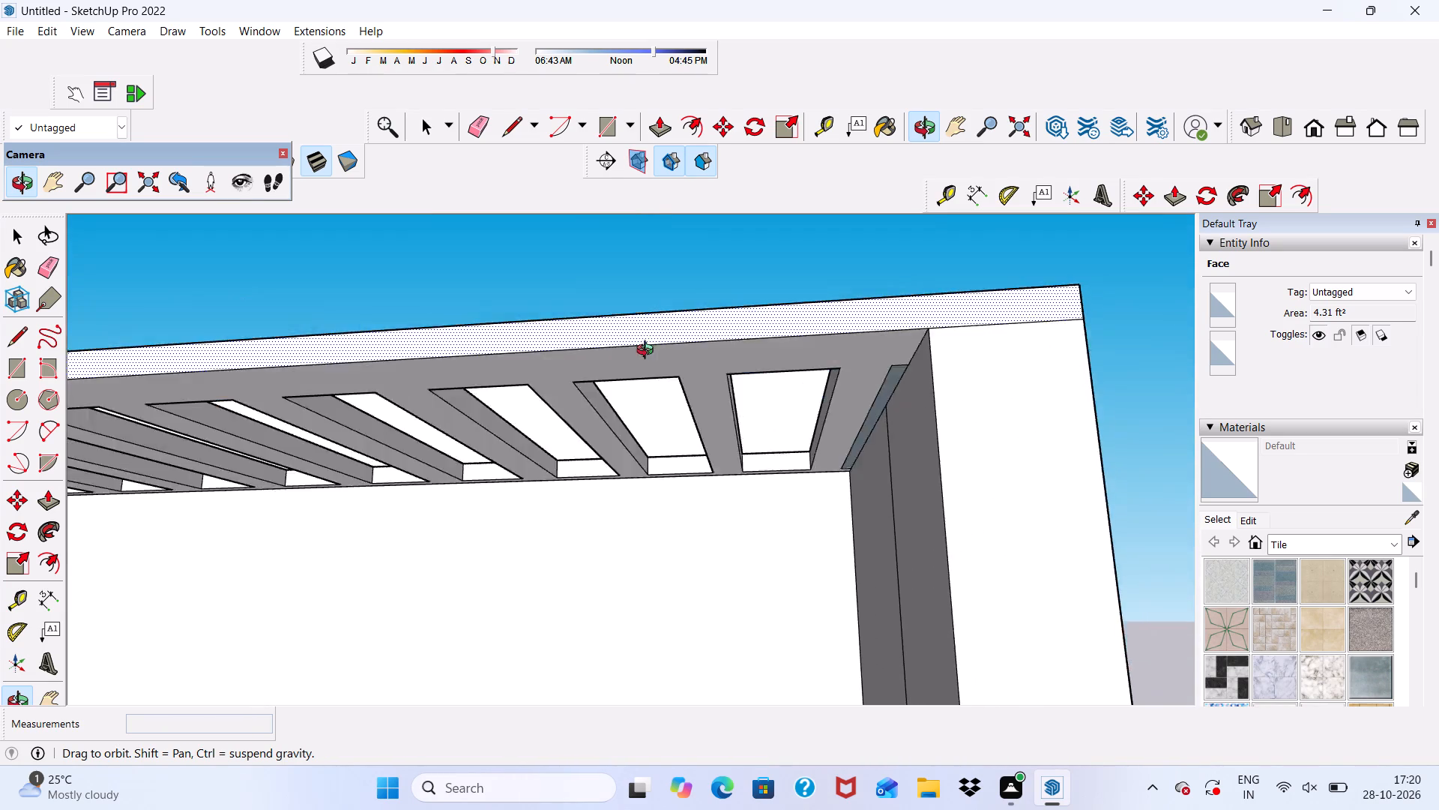
{"action": "middle_click_drag", "start_coordinate": [648, 352], "coordinate": [584, 492]}
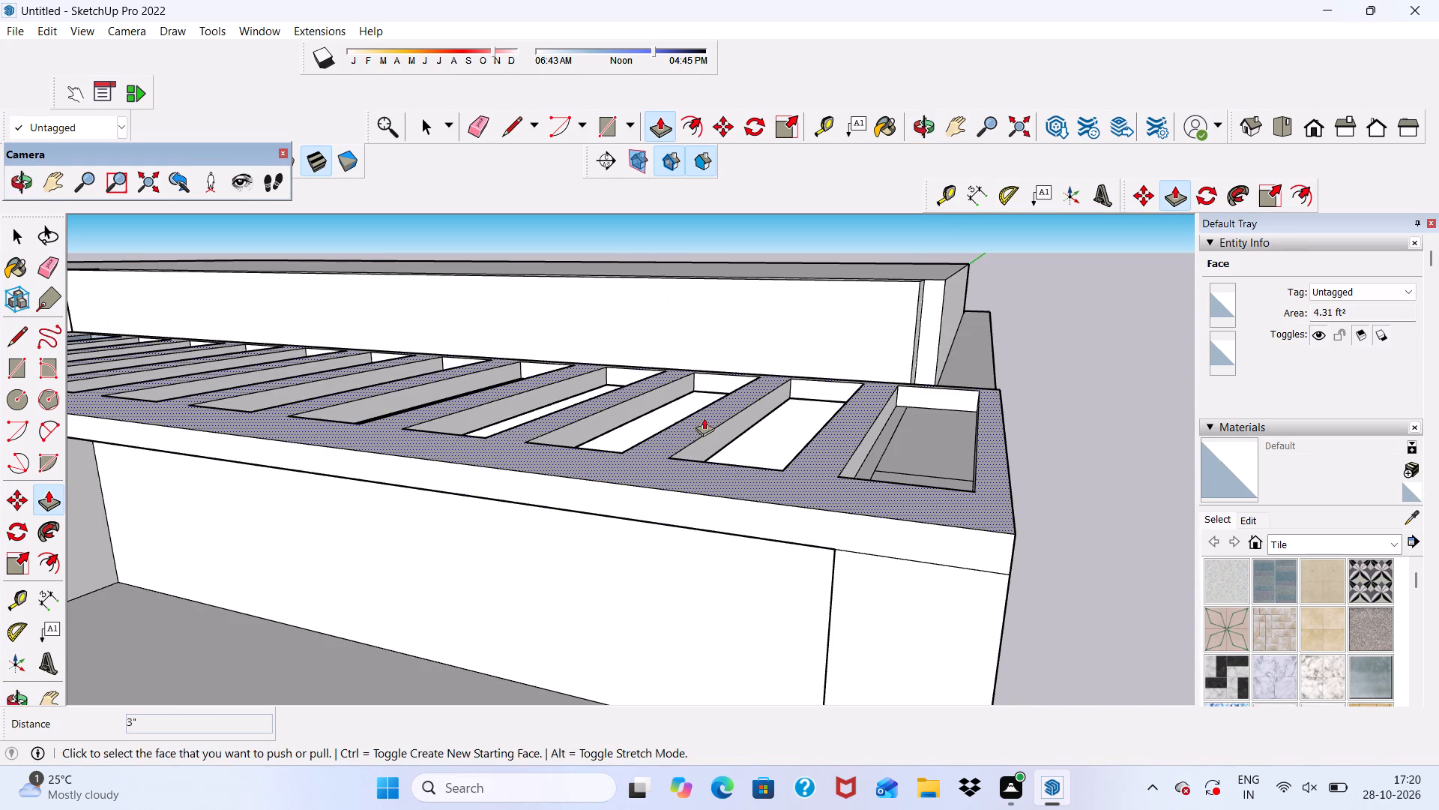
{"action": "middle_click_drag", "start_coordinate": [710, 415], "coordinate": [675, 487]}
{"action": "scroll", "coordinate": [863, 416], "scroll_direction": "up", "scroll_amount": 2}
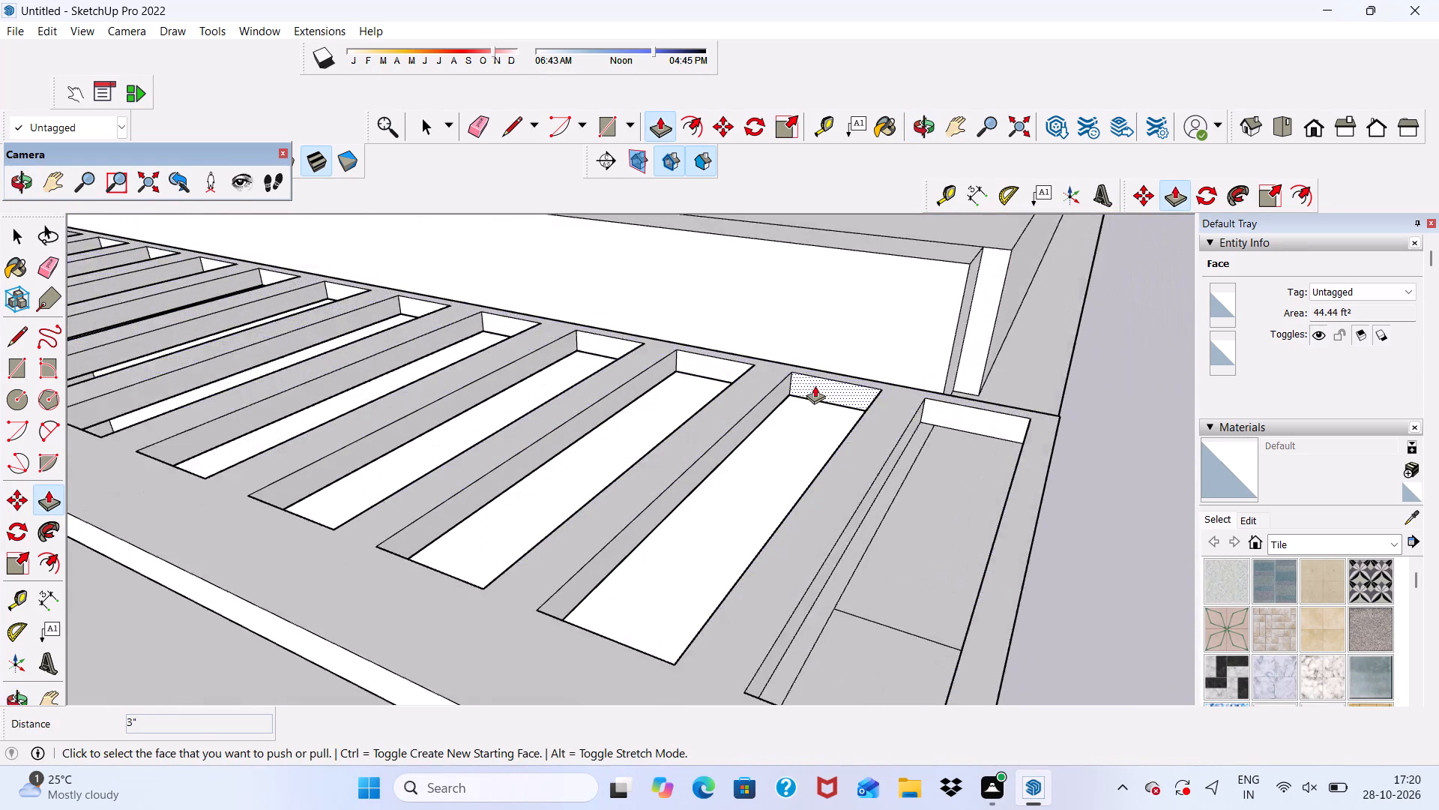
{"action": "scroll", "coordinate": [815, 385], "scroll_direction": "up", "scroll_amount": 2}
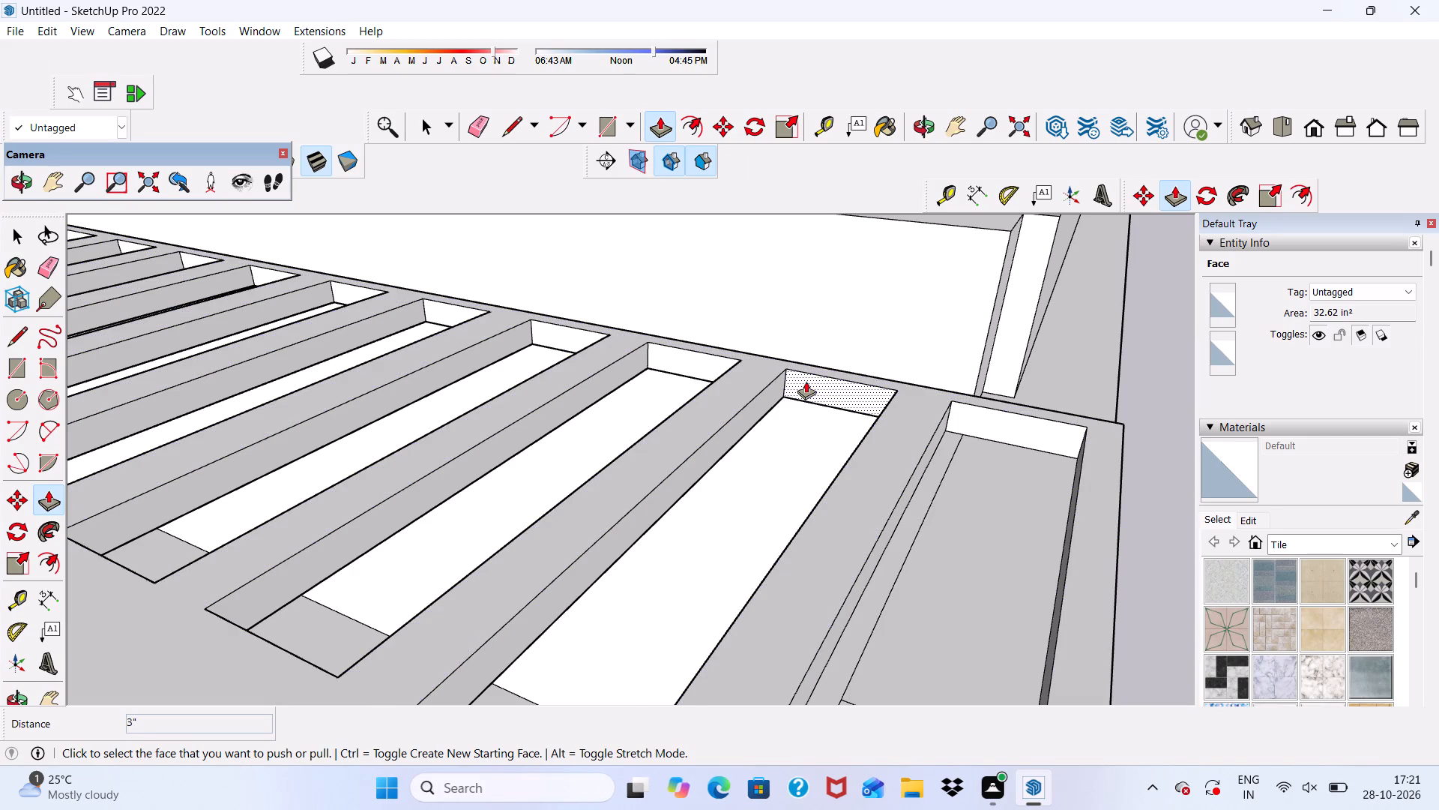
{"action": "left_click_drag", "start_coordinate": [806, 381], "coordinate": [824, 367]}
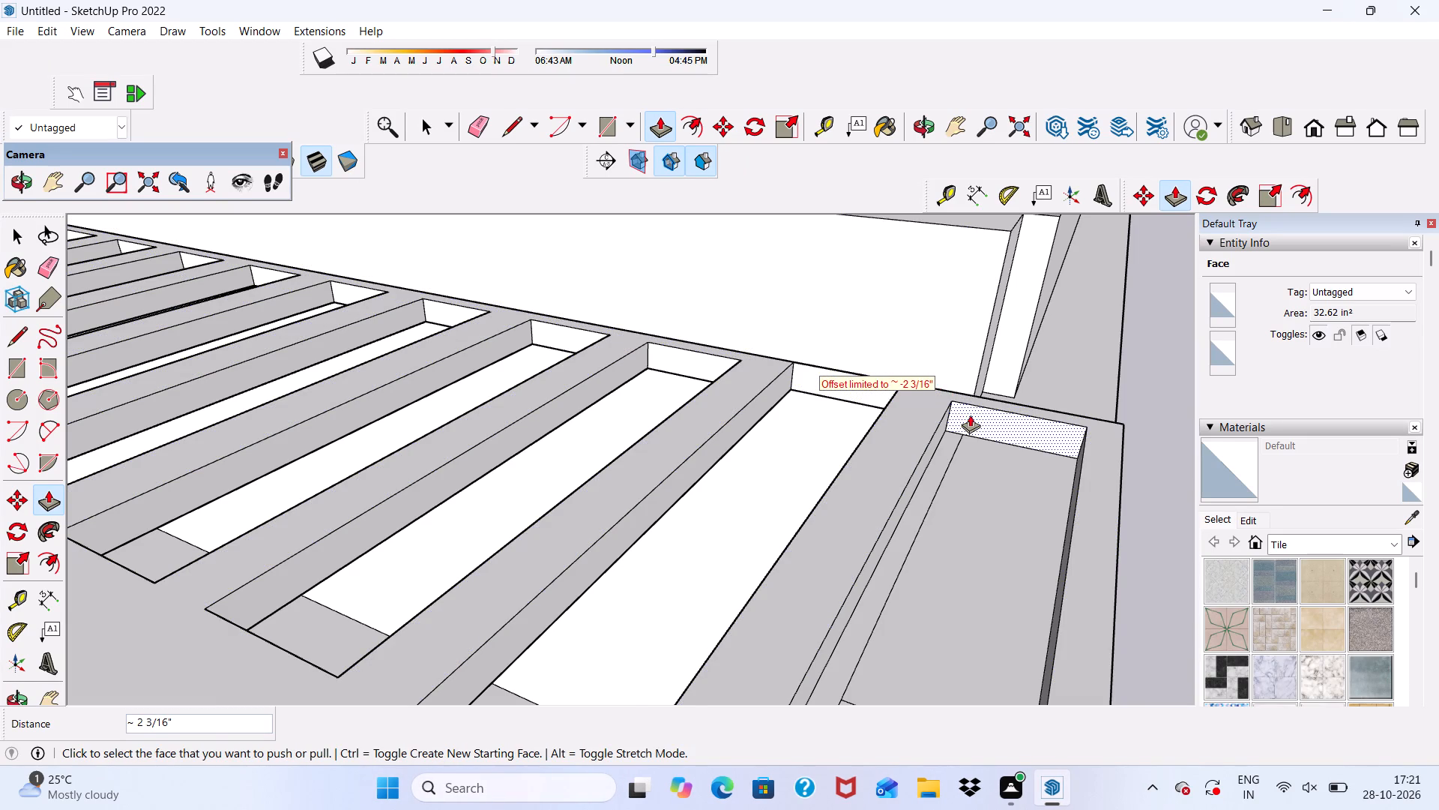
{"action": "left_click_drag", "start_coordinate": [666, 358], "coordinate": [687, 344]}
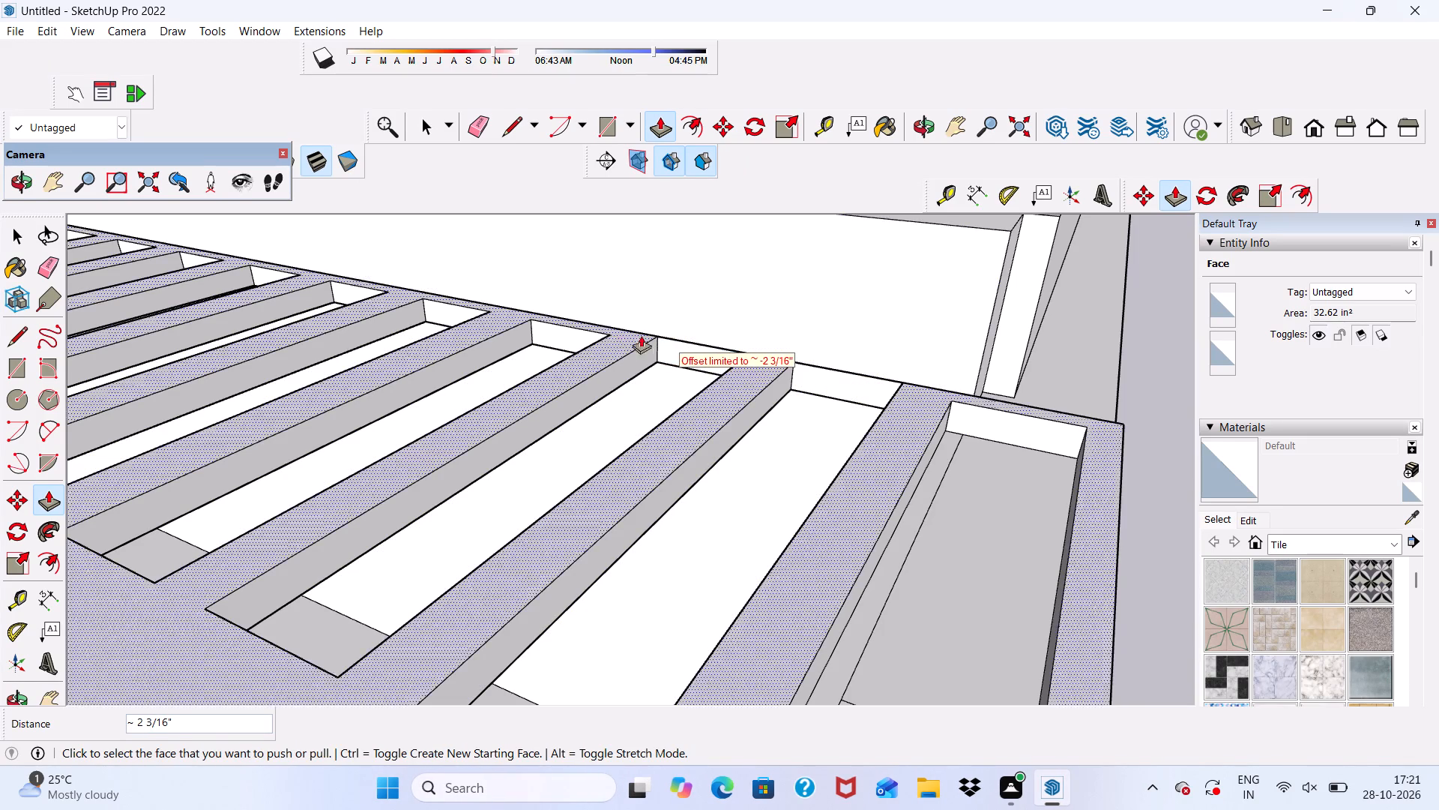
{"action": "scroll", "coordinate": [541, 334], "scroll_direction": "up", "scroll_amount": 2}
{"action": "left_click_drag", "start_coordinate": [549, 334], "coordinate": [575, 325]}
{"action": "scroll", "coordinate": [545, 283], "scroll_direction": "down", "scroll_amount": 2}
{"action": "scroll", "coordinate": [476, 305], "scroll_direction": "up", "scroll_amount": 3}
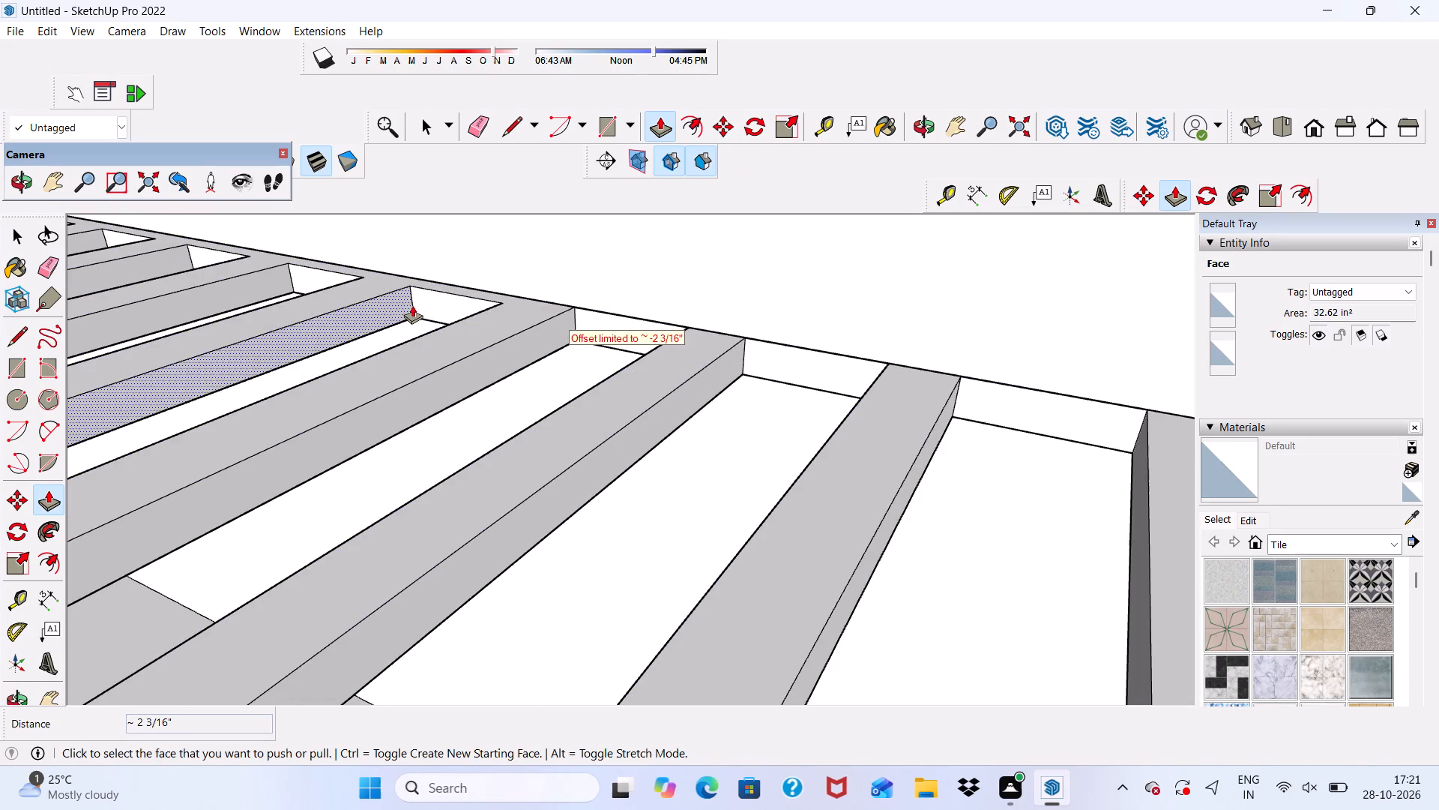
{"action": "left_click_drag", "start_coordinate": [438, 305], "coordinate": [466, 289]}
Push the inner end face of the eighth slot by about 1/4" at the house wall.
{"action": "scroll", "coordinate": [508, 269], "scroll_direction": "down", "scroll_amount": 6}
{"action": "scroll", "coordinate": [666, 257], "scroll_direction": "down", "scroll_amount": 5}
{"action": "middle_click_drag", "start_coordinate": [703, 316], "coordinate": [733, 355]}
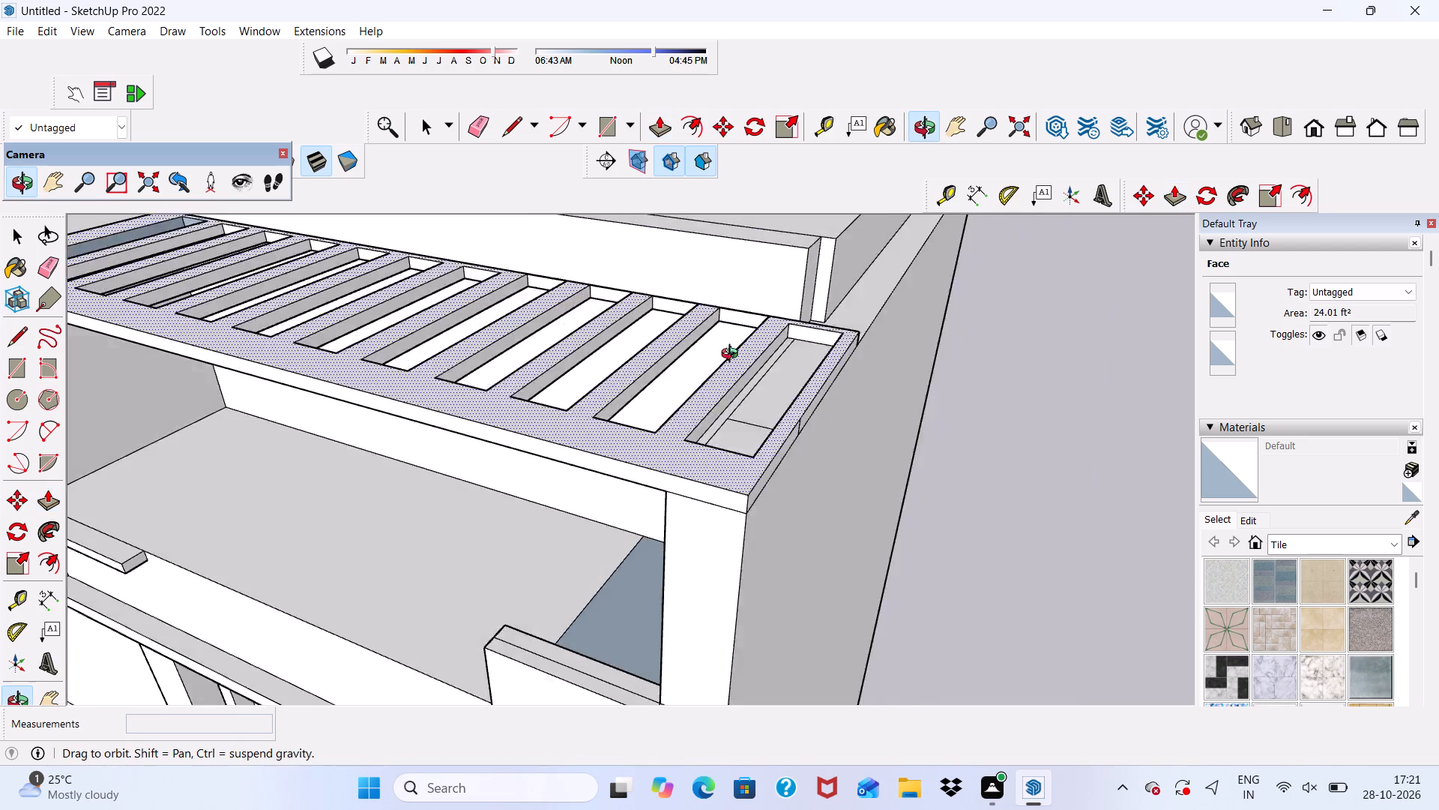
{"action": "middle_click_drag", "start_coordinate": [733, 355], "coordinate": [847, 379]}
{"action": "scroll", "coordinate": [280, 277], "scroll_direction": "up", "scroll_amount": 9}
{"action": "scroll", "coordinate": [639, 334], "scroll_direction": "down", "scroll_amount": 5}
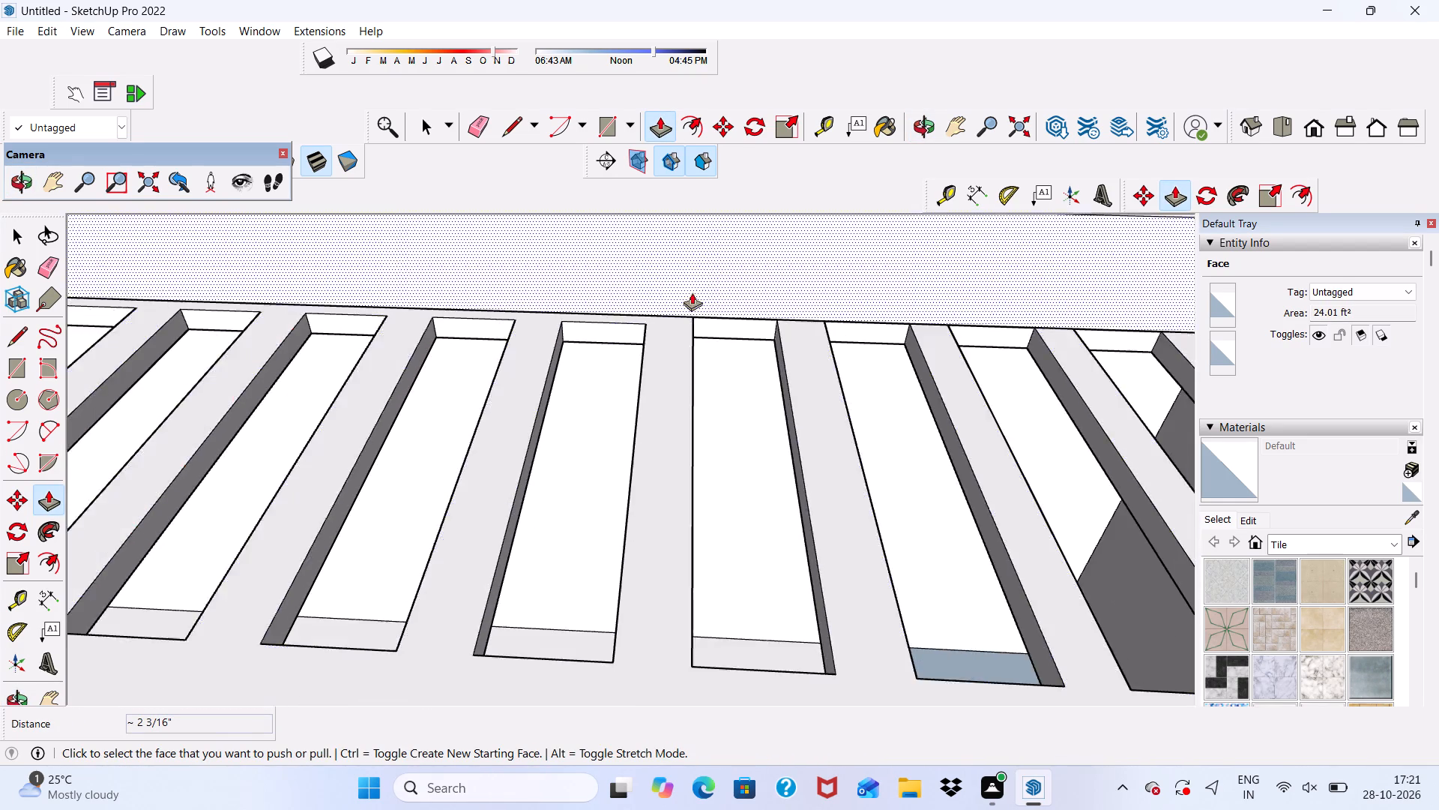
{"action": "scroll", "coordinate": [692, 292], "scroll_direction": "down", "scroll_amount": 4}
{"action": "middle_click_drag", "start_coordinate": [705, 359], "coordinate": [500, 368]}
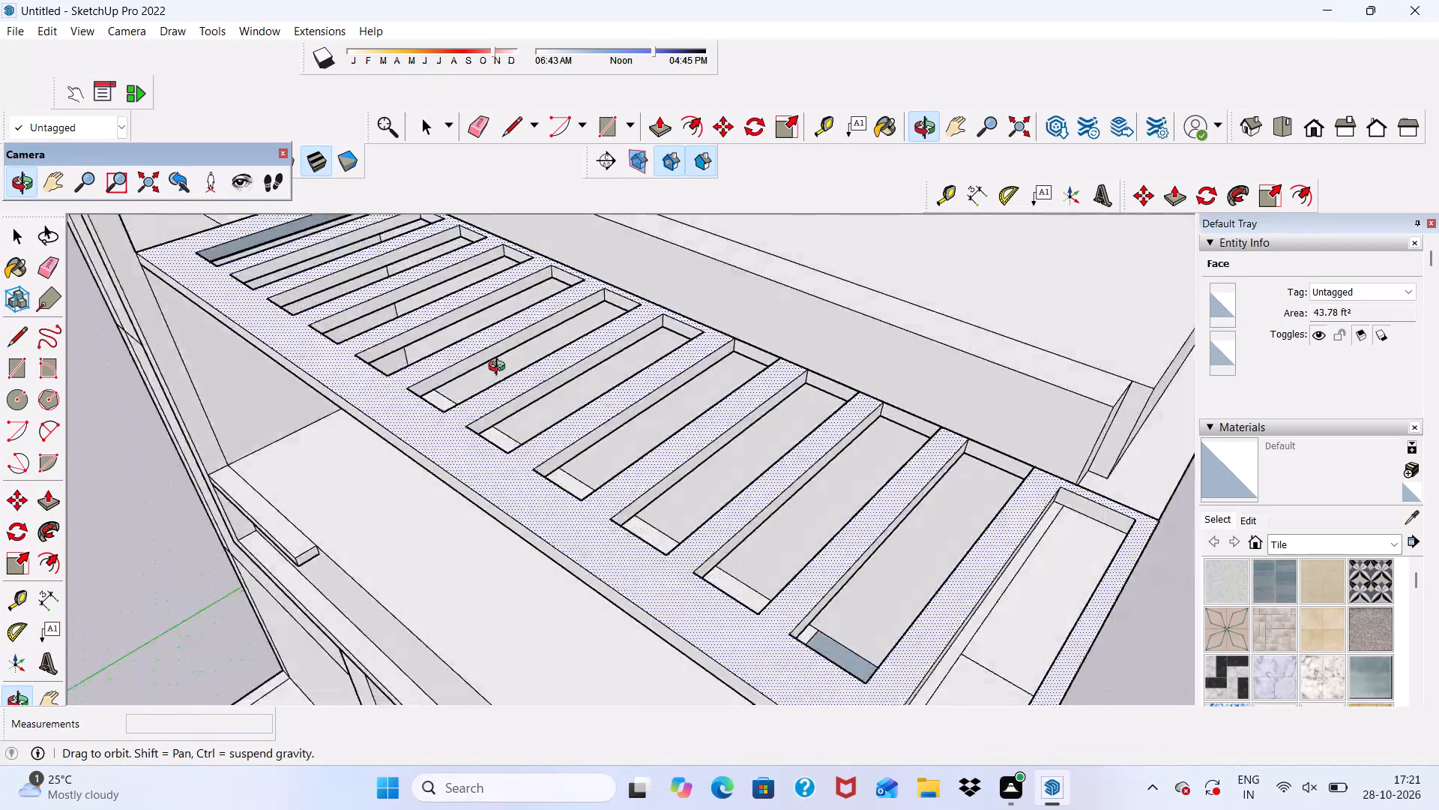
{"action": "middle_click_drag", "start_coordinate": [500, 368], "coordinate": [648, 365]}
{"action": "scroll", "coordinate": [696, 340], "scroll_direction": "up", "scroll_amount": 6}
{"action": "left_click_drag", "start_coordinate": [695, 321], "coordinate": [699, 310]}
Push the inner end faces of the seventh, sixth and fifth slots about 2 3/16" back to the house wall.
{"action": "scroll", "coordinate": [548, 301], "scroll_direction": "up", "scroll_amount": 4}
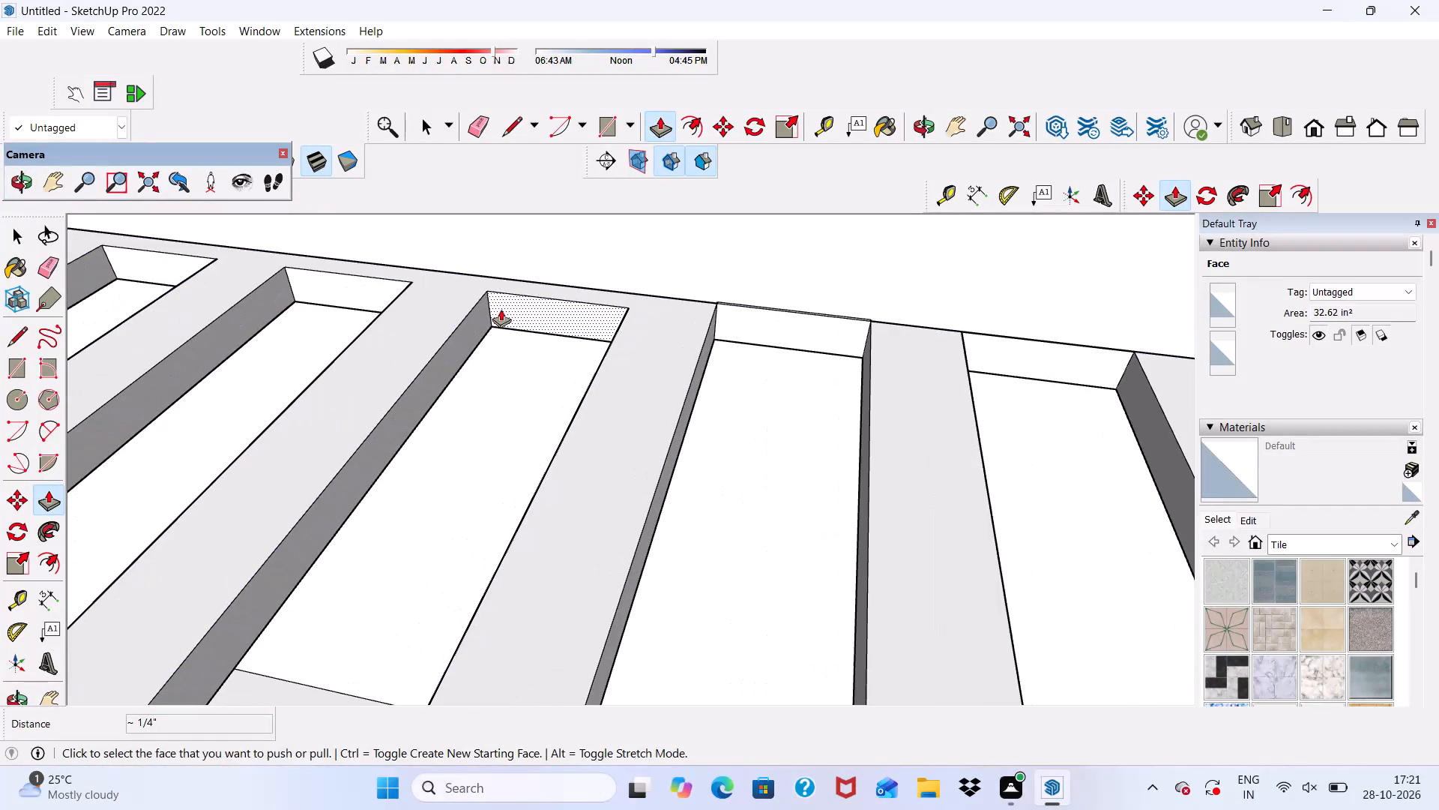
{"action": "left_click_drag", "start_coordinate": [521, 313], "coordinate": [534, 298]}
{"action": "left_click_drag", "start_coordinate": [337, 285], "coordinate": [343, 284]}
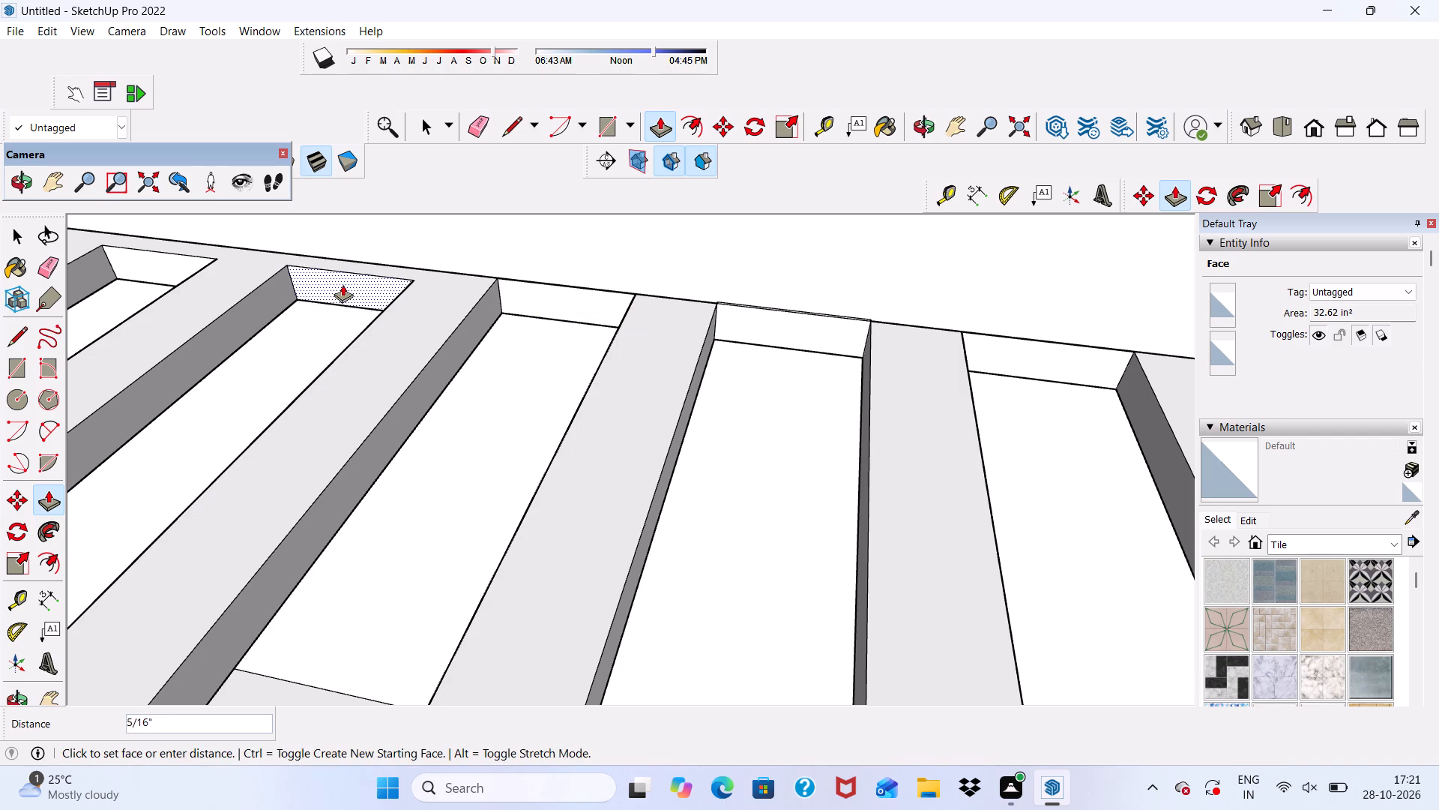
{"action": "left_click_drag", "start_coordinate": [343, 284], "coordinate": [359, 265]}
{"action": "scroll", "coordinate": [175, 275], "scroll_direction": "up", "scroll_amount": 3}
{"action": "left_click_drag", "start_coordinate": [154, 260], "coordinate": [174, 253]}
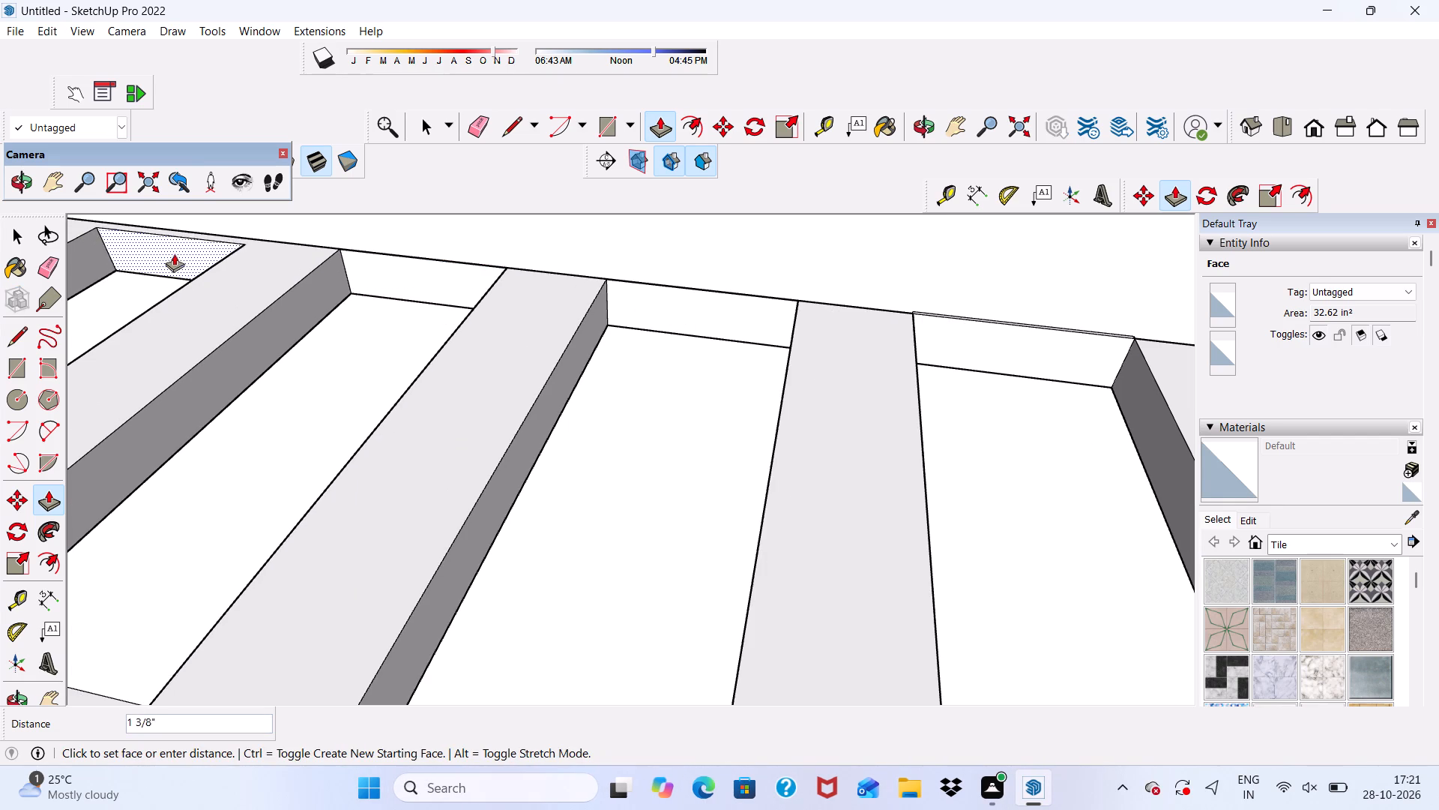
{"action": "left_click_drag", "start_coordinate": [174, 253], "coordinate": [184, 247]}
Push the inner end faces of the fourth, third and second slots about 2 3/16" back to the house wall.
{"action": "scroll", "coordinate": [253, 238], "scroll_direction": "down", "scroll_amount": 11}
{"action": "scroll", "coordinate": [250, 267], "scroll_direction": "up", "scroll_amount": 8}
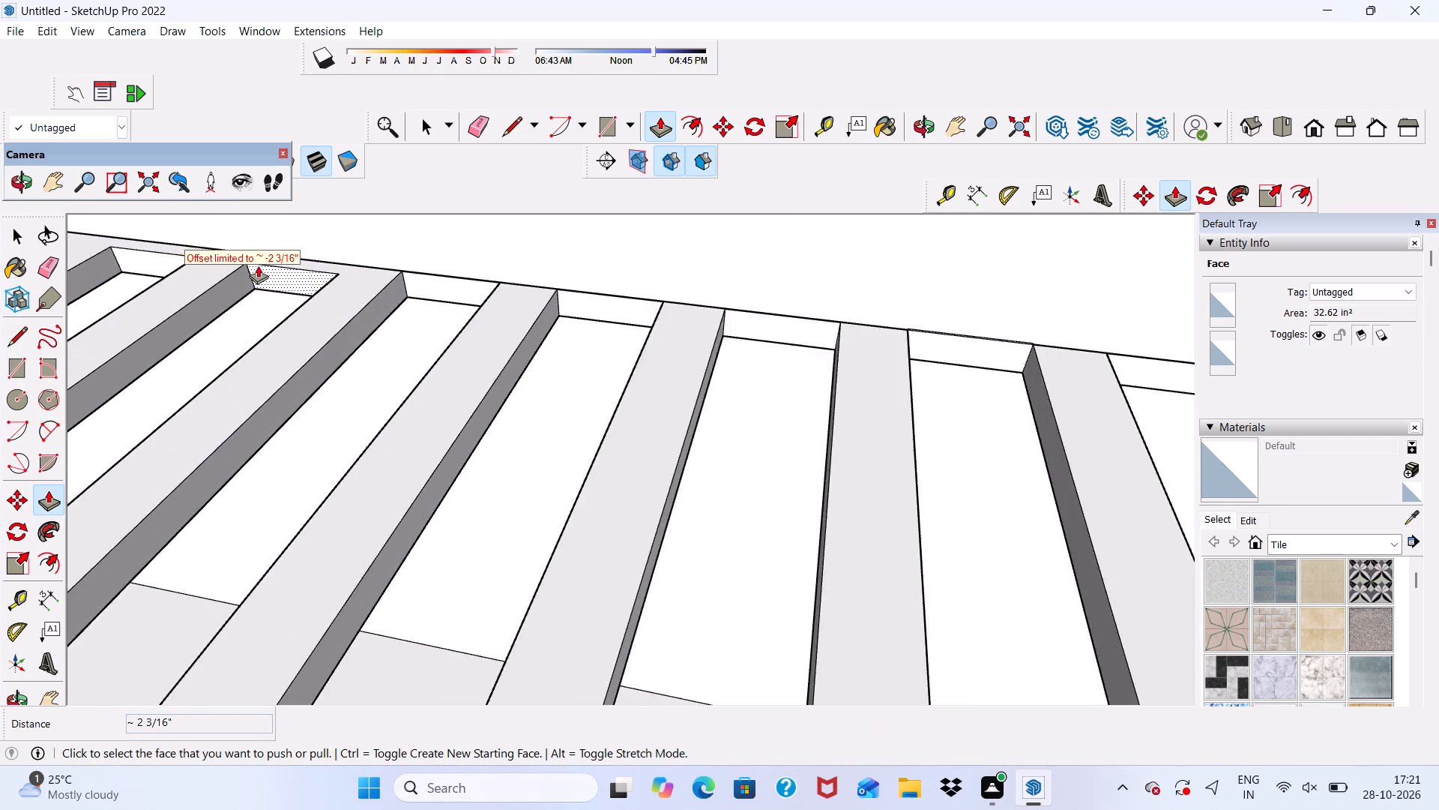
{"action": "scroll", "coordinate": [258, 265], "scroll_direction": "up", "scroll_amount": 2}
{"action": "scroll", "coordinate": [275, 283], "scroll_direction": "down", "scroll_amount": 17}
{"action": "scroll", "coordinate": [479, 402], "scroll_direction": "up", "scroll_amount": 9}
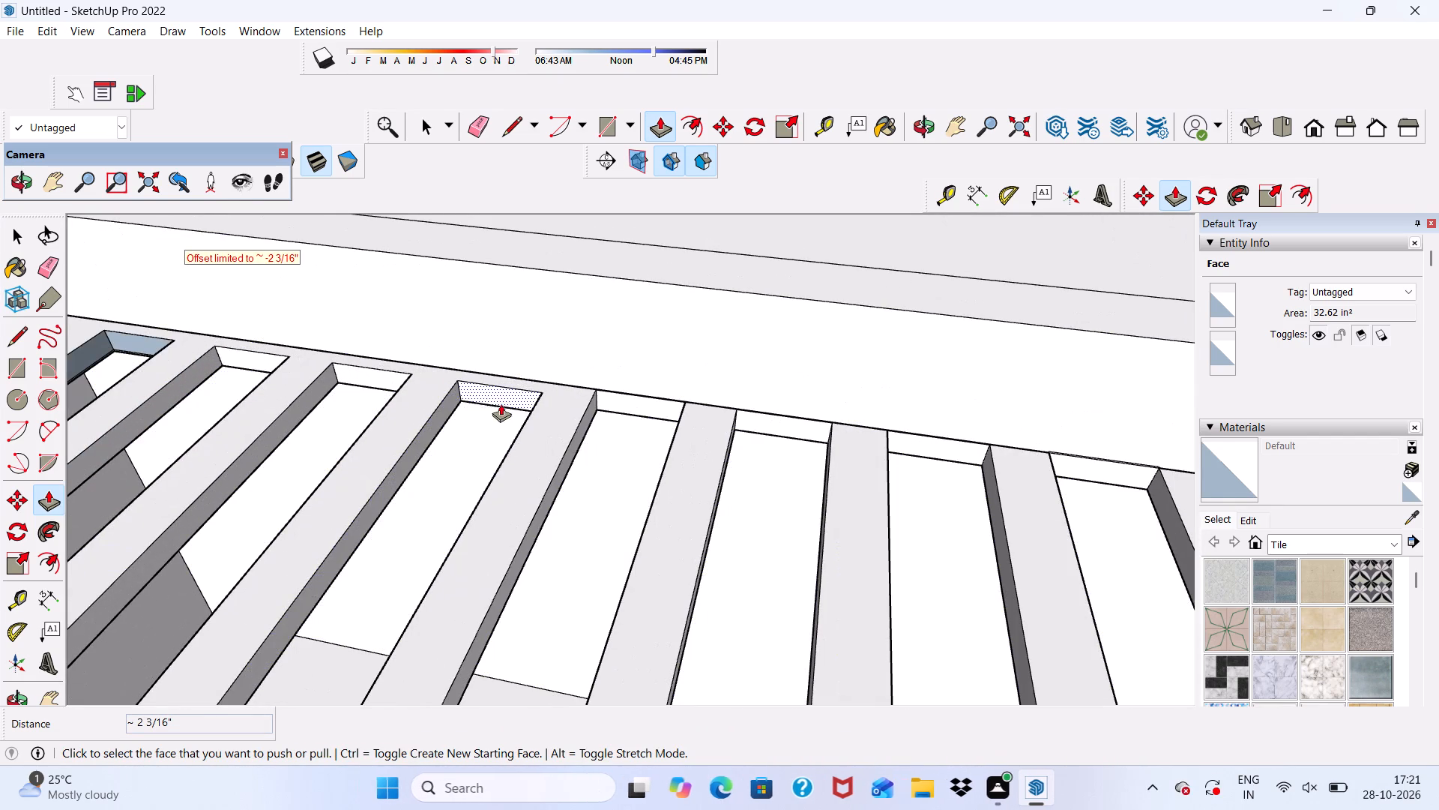
{"action": "left_click_drag", "start_coordinate": [483, 386], "coordinate": [493, 374]}
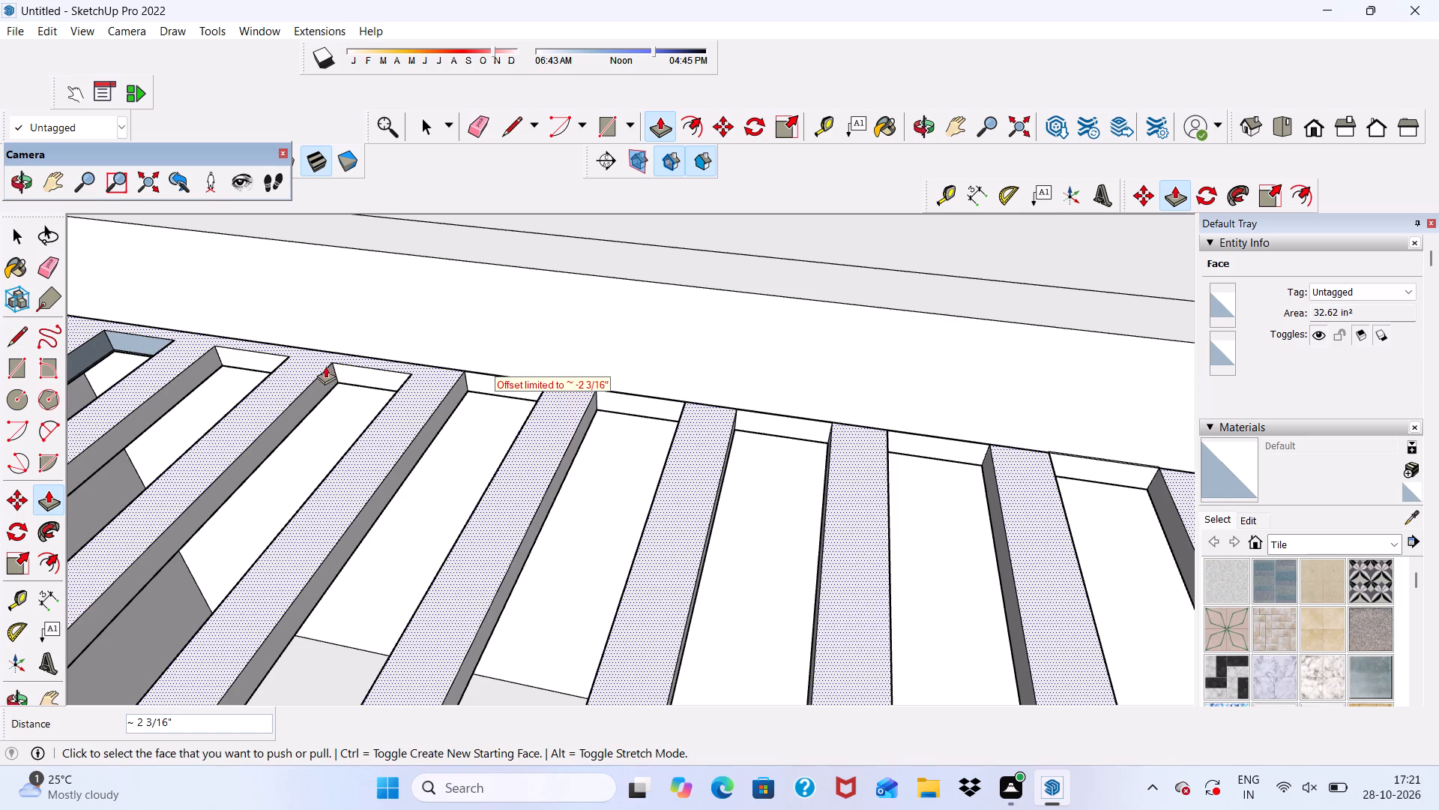
{"action": "left_click_drag", "start_coordinate": [365, 376], "coordinate": [375, 360]}
{"action": "scroll", "coordinate": [243, 354], "scroll_direction": "up", "scroll_amount": 1}
{"action": "left_click_drag", "start_coordinate": [241, 358], "coordinate": [250, 344]}
{"action": "scroll", "coordinate": [117, 349], "scroll_direction": "up", "scroll_amount": 4}
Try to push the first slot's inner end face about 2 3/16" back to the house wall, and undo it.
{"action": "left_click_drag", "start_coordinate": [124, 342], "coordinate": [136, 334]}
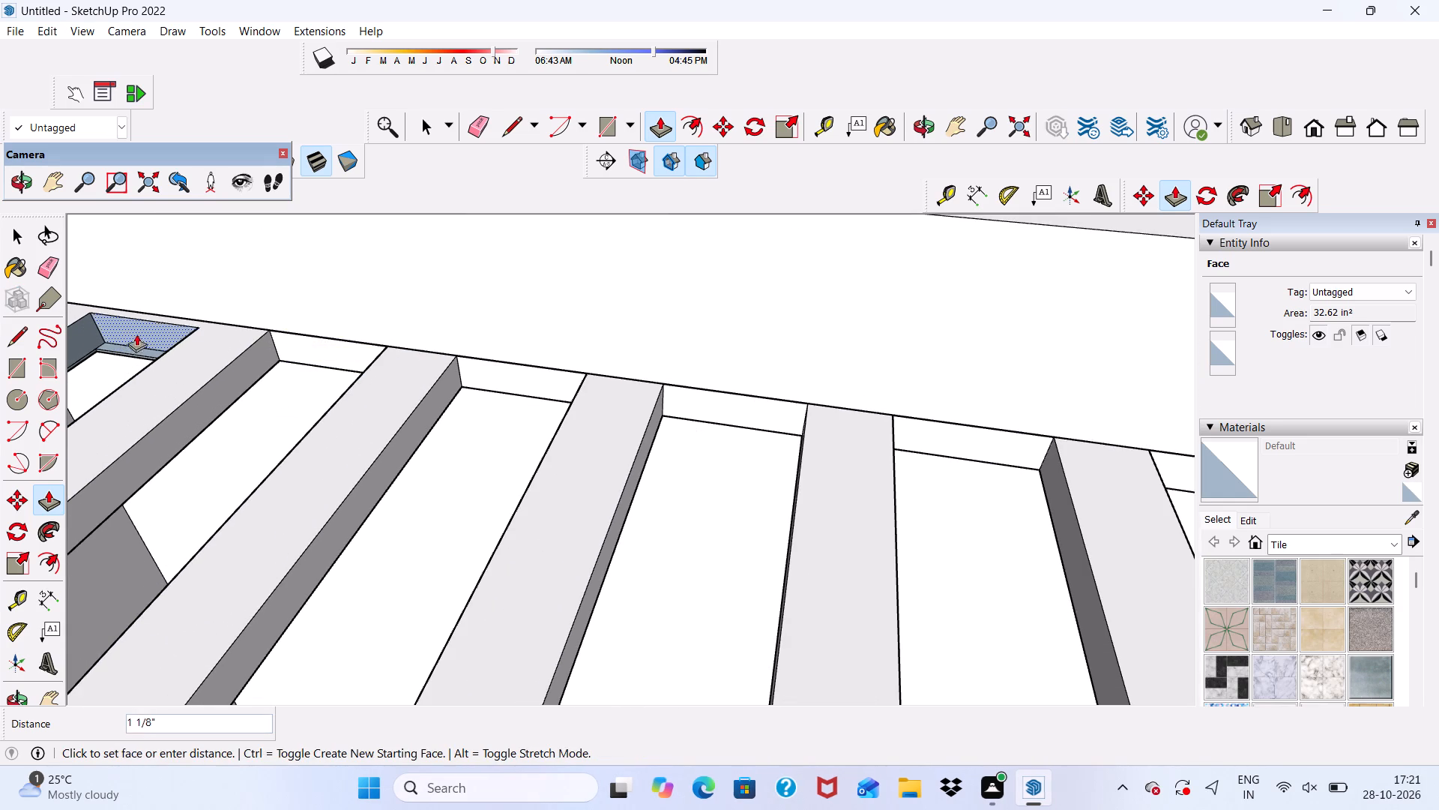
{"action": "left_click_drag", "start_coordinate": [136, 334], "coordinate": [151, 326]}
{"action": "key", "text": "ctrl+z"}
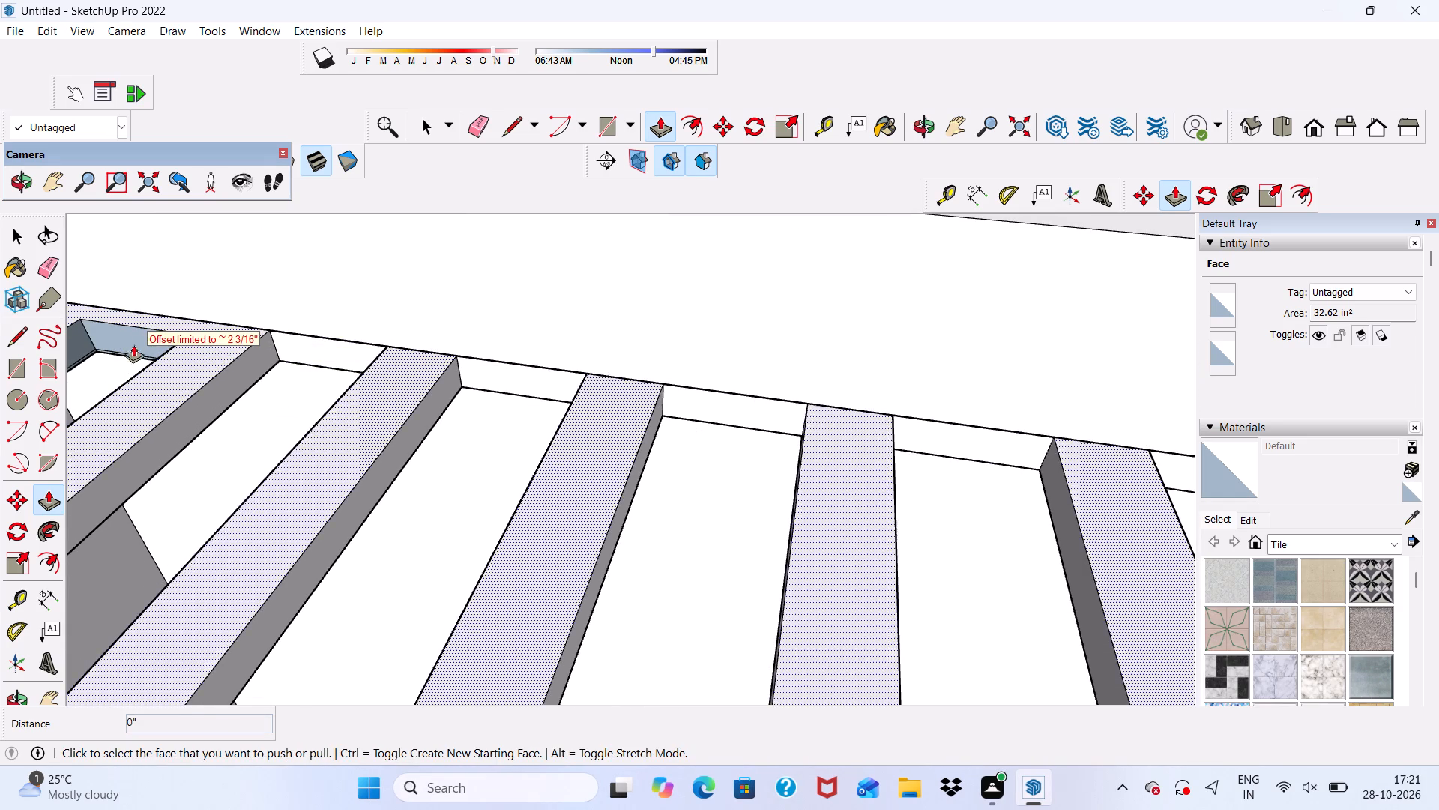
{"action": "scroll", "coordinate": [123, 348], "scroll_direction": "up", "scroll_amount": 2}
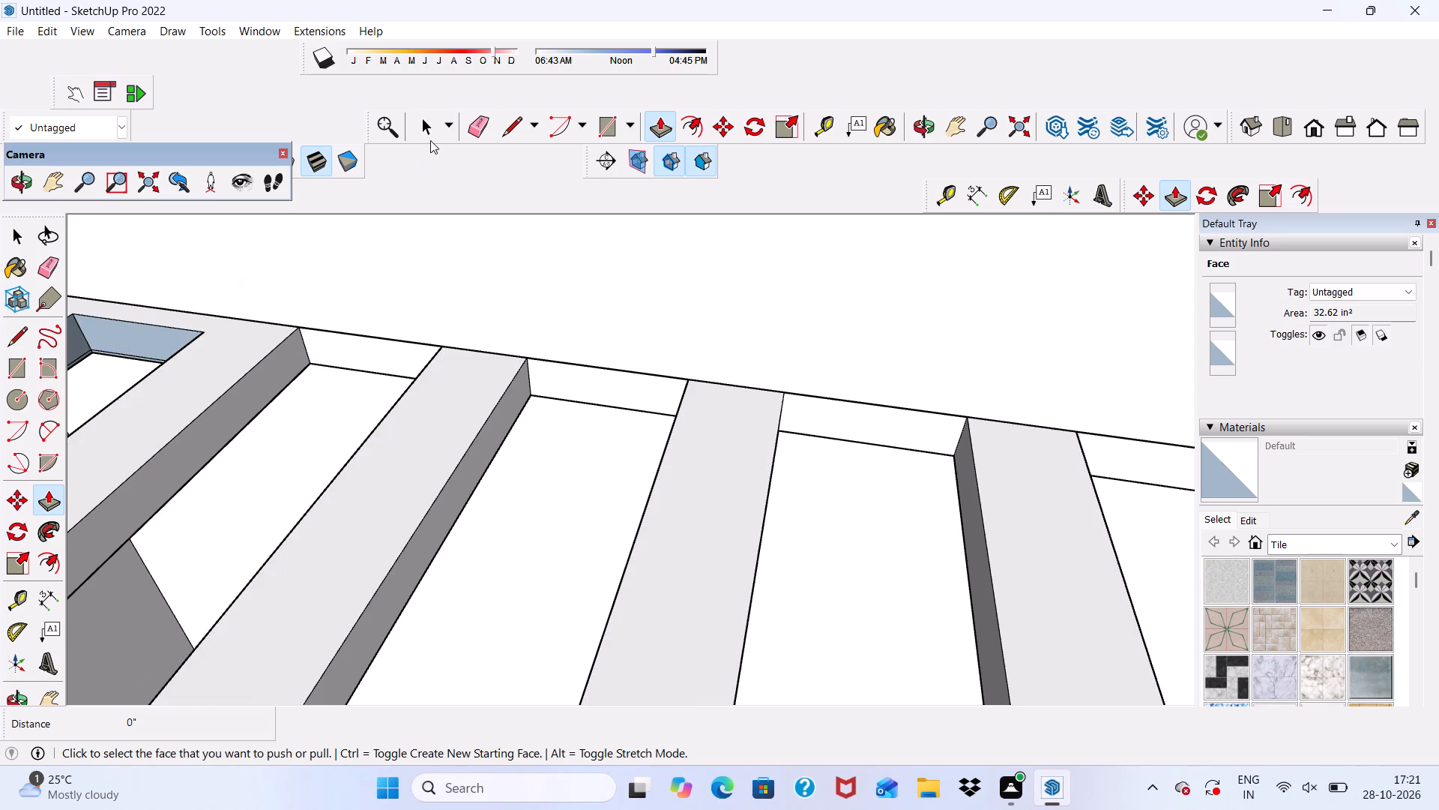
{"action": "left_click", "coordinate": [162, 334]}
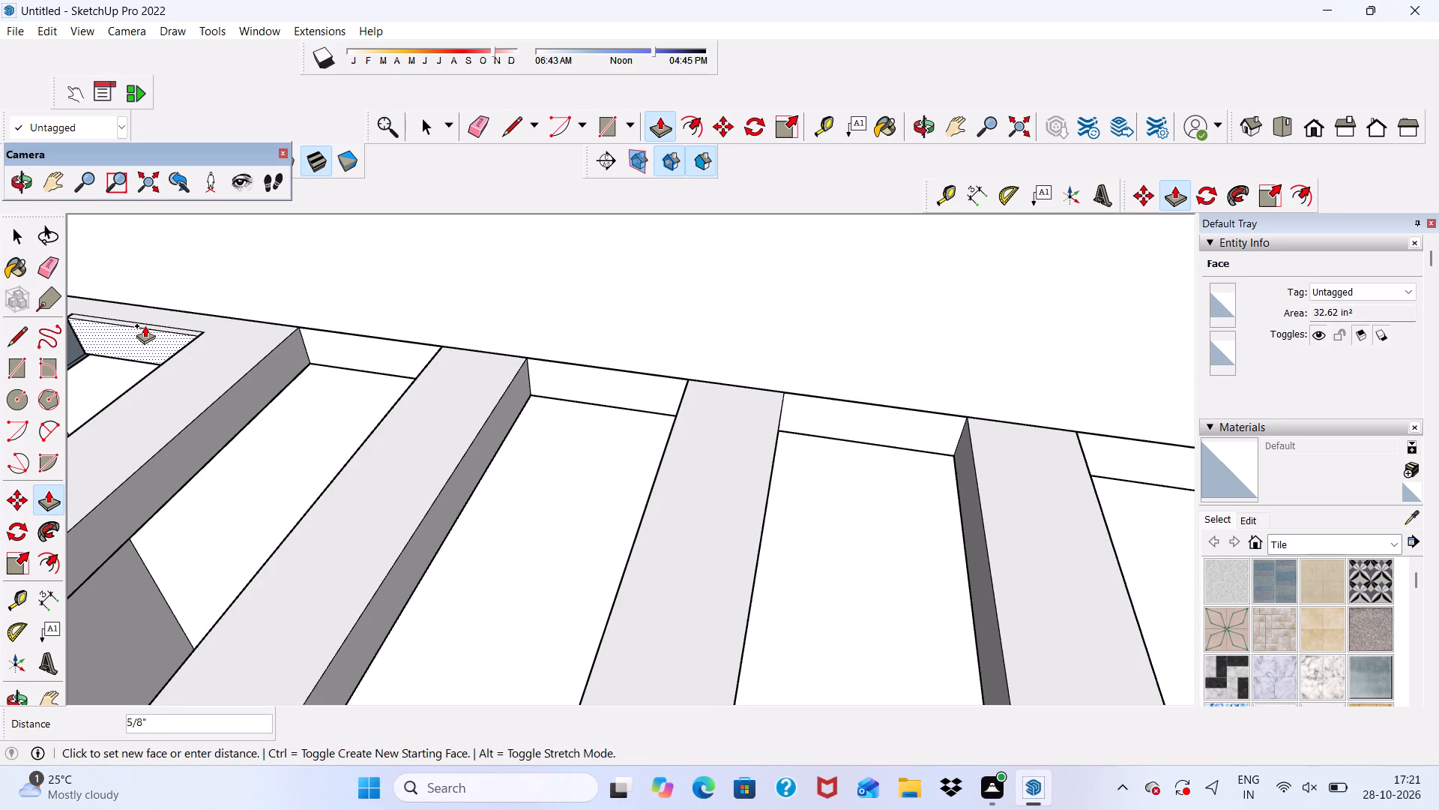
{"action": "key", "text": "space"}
Push the first slot's long side face, the one away from the second slot, outward by about 9/16".
{"action": "scroll", "coordinate": [142, 328], "scroll_direction": "down", "scroll_amount": 3}
{"action": "scroll", "coordinate": [139, 347], "scroll_direction": "up", "scroll_amount": 3}
{"action": "scroll", "coordinate": [134, 342], "scroll_direction": "down", "scroll_amount": 4}
{"action": "middle_click_drag", "start_coordinate": [204, 370], "coordinate": [590, 285]}
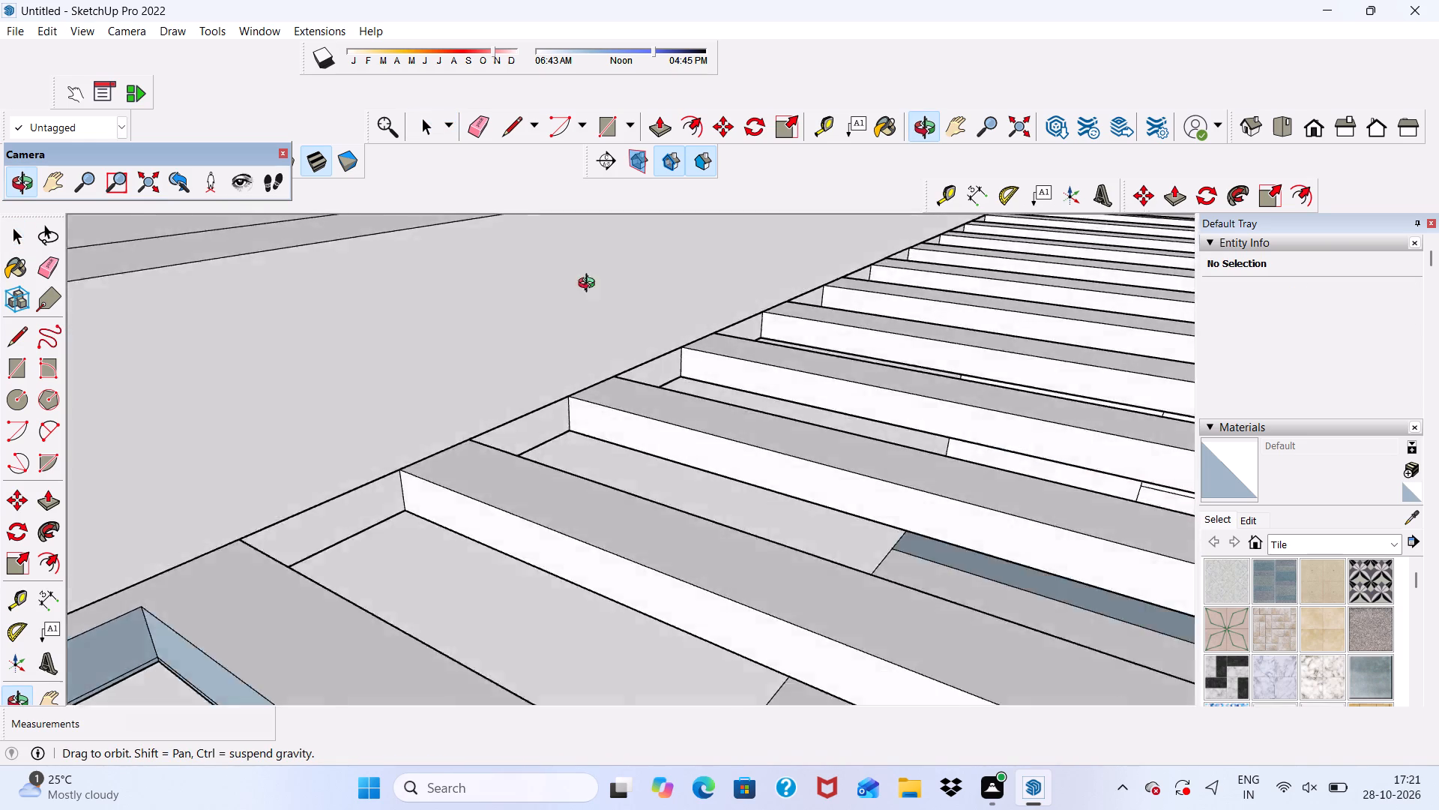
{"action": "middle_click_drag", "start_coordinate": [590, 285], "coordinate": [470, 289]}
{"action": "scroll", "coordinate": [499, 261], "scroll_direction": "down", "scroll_amount": 9}
{"action": "middle_click_drag", "start_coordinate": [621, 350], "coordinate": [624, 366]}
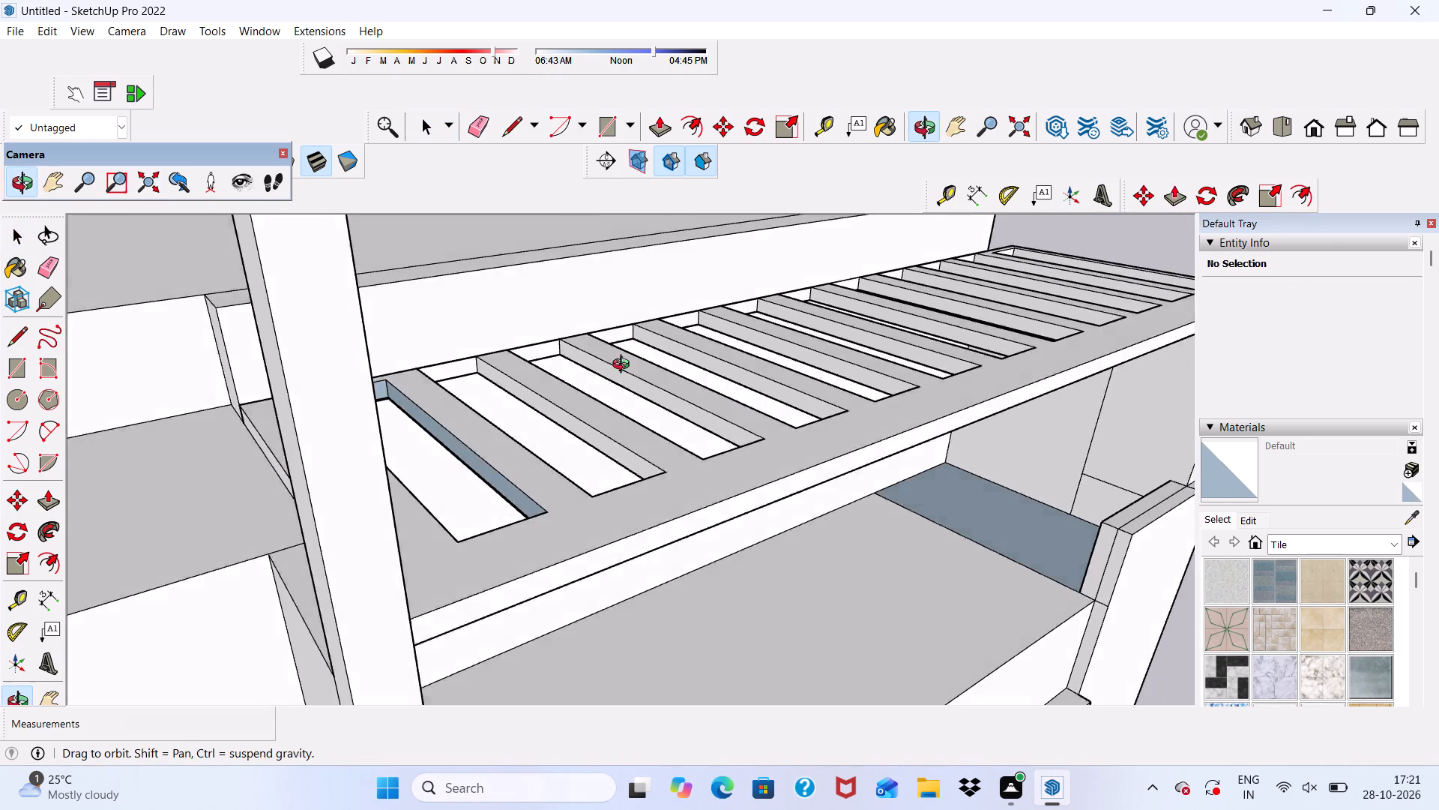
{"action": "middle_click_drag", "start_coordinate": [624, 366], "coordinate": [283, 411]}
{"action": "scroll", "coordinate": [218, 412], "scroll_direction": "up", "scroll_amount": 13}
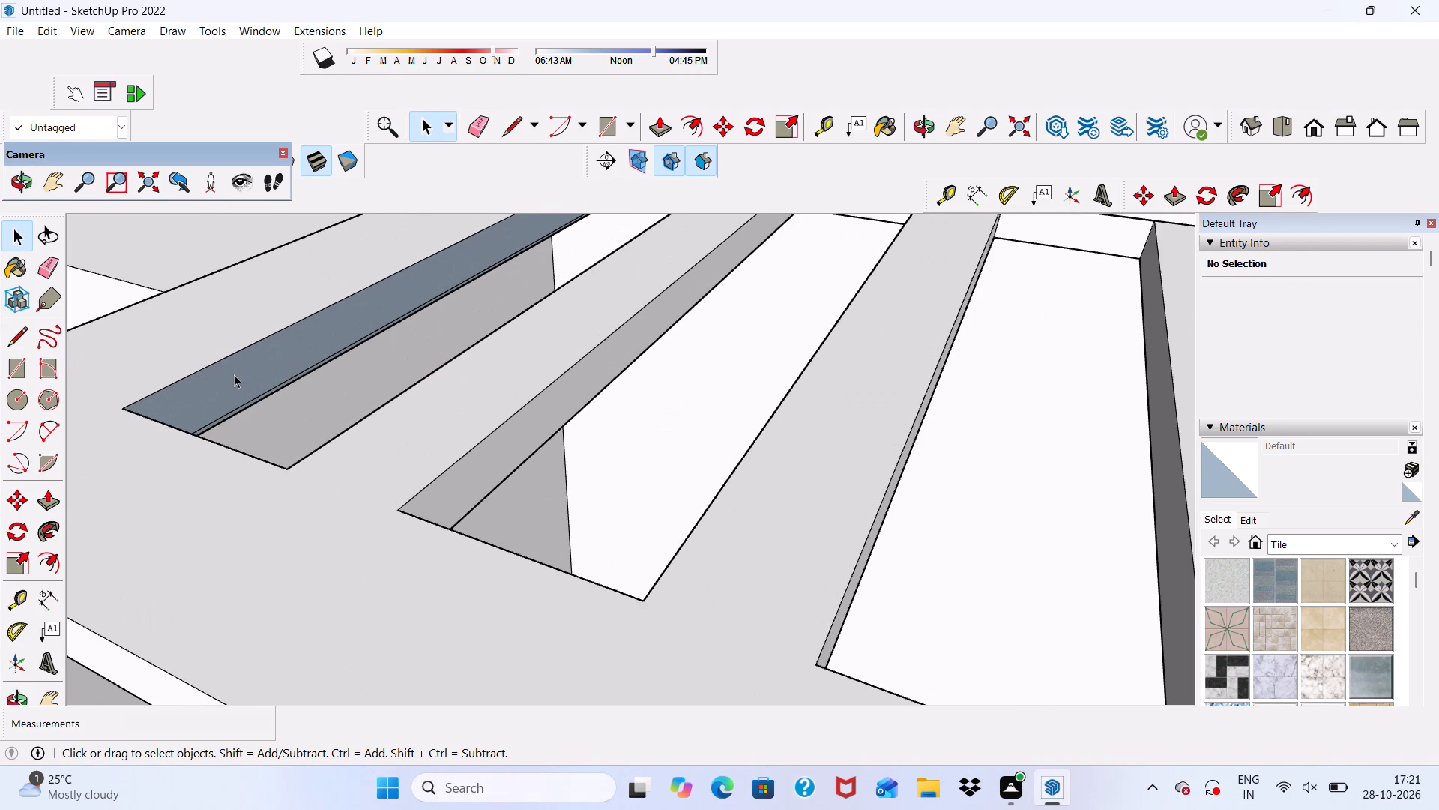
{"action": "left_click", "coordinate": [234, 374]}
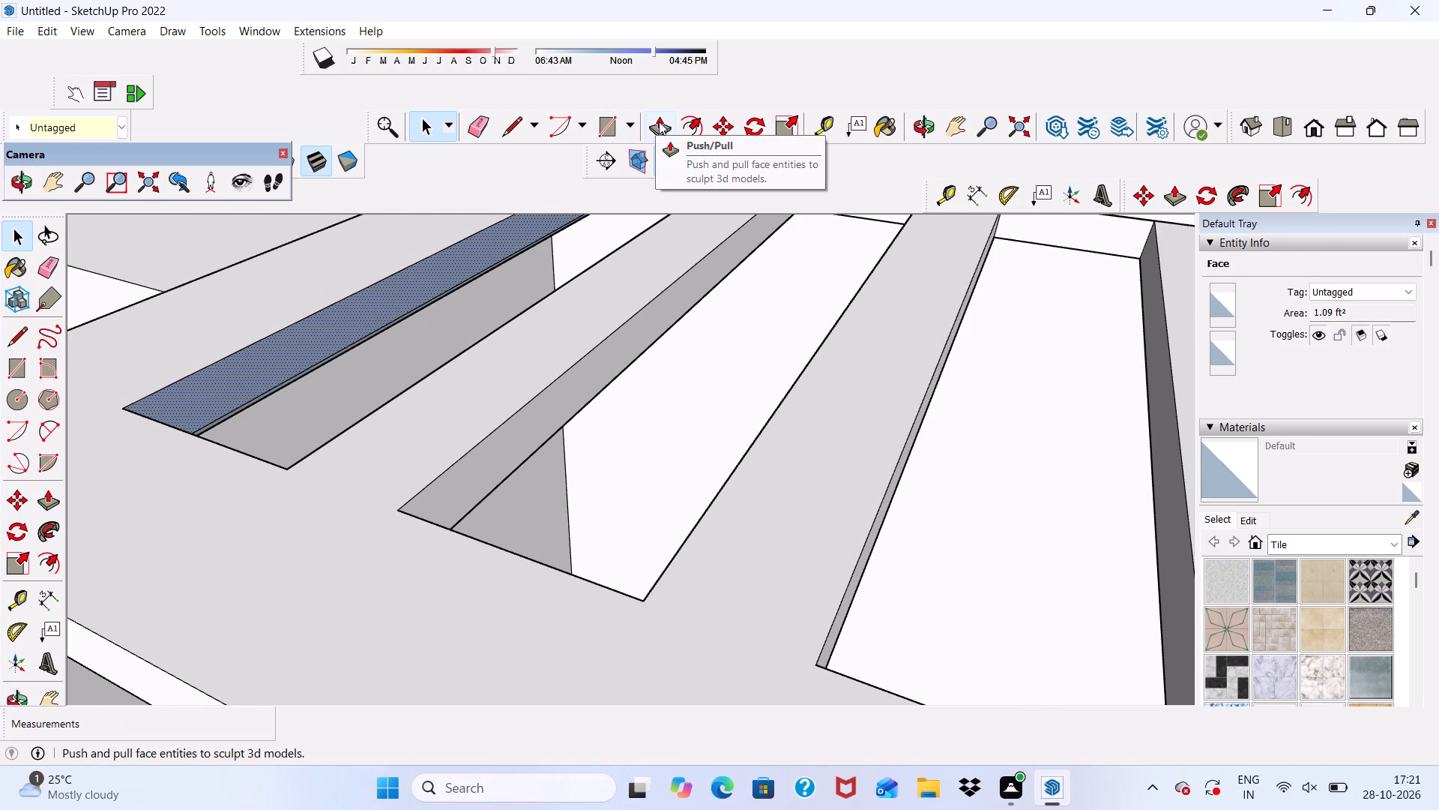
{"action": "left_click", "coordinate": [659, 121]}
{"action": "scroll", "coordinate": [405, 342], "scroll_direction": "up", "scroll_amount": 1}
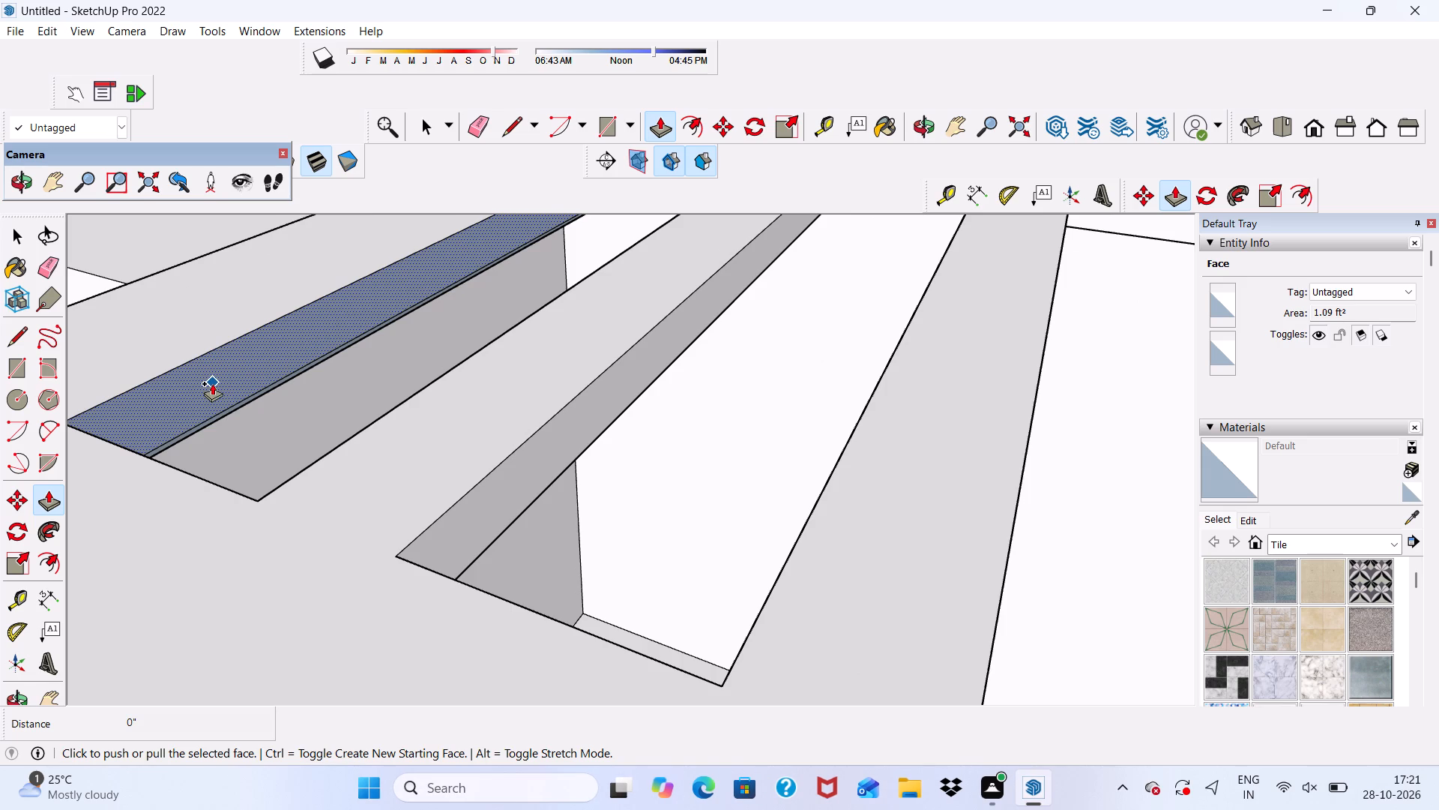
{"action": "left_click", "coordinate": [212, 383]}
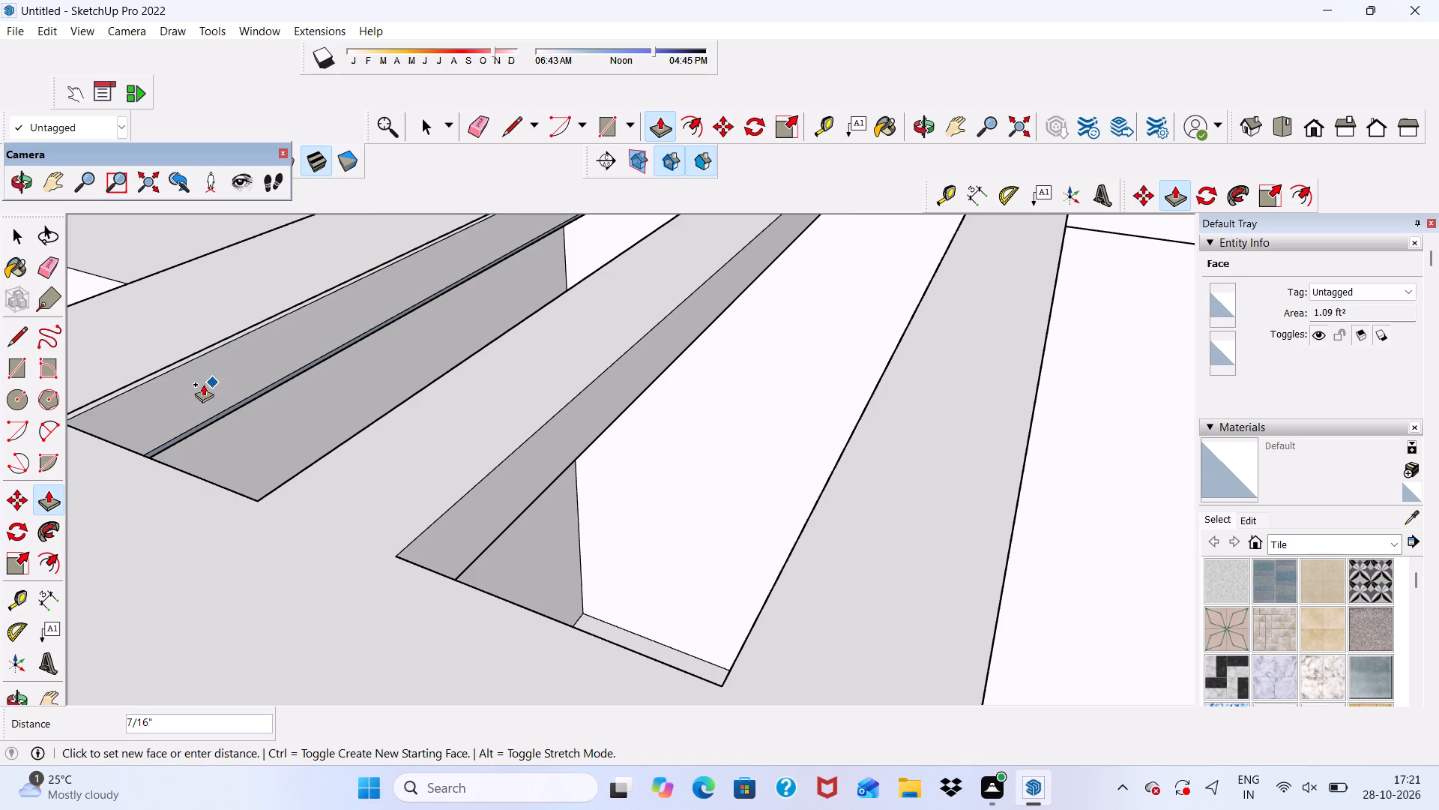
{"action": "left_click", "coordinate": [202, 384]}
Push the first slot's inner end face about 5/8" toward the house wall.
{"action": "scroll", "coordinate": [159, 369], "scroll_direction": "down", "scroll_amount": 4}
{"action": "middle_click_drag", "start_coordinate": [263, 394], "coordinate": [450, 420]}
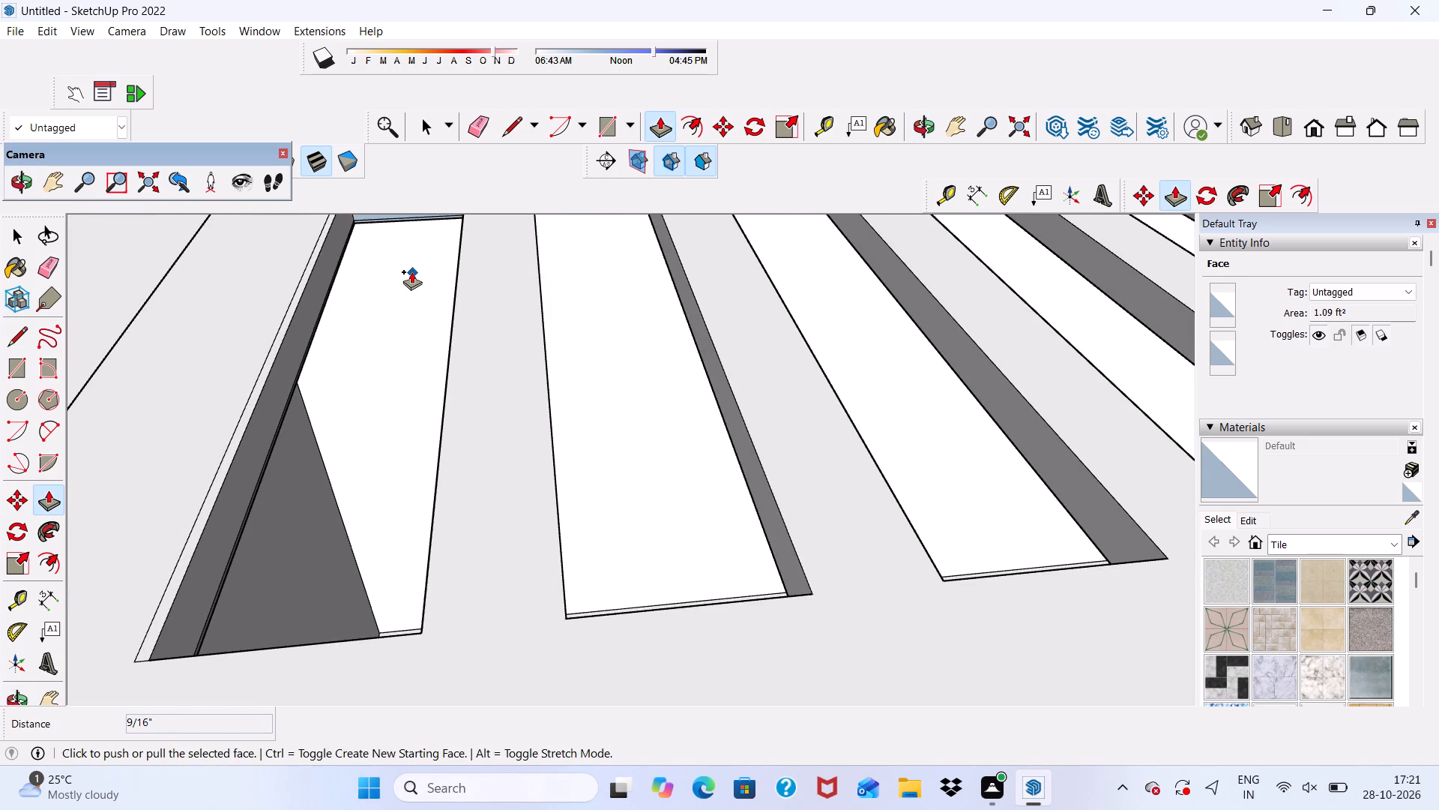
{"action": "scroll", "coordinate": [411, 283], "scroll_direction": "down", "scroll_amount": 10}
{"action": "scroll", "coordinate": [419, 289], "scroll_direction": "up", "scroll_amount": 16}
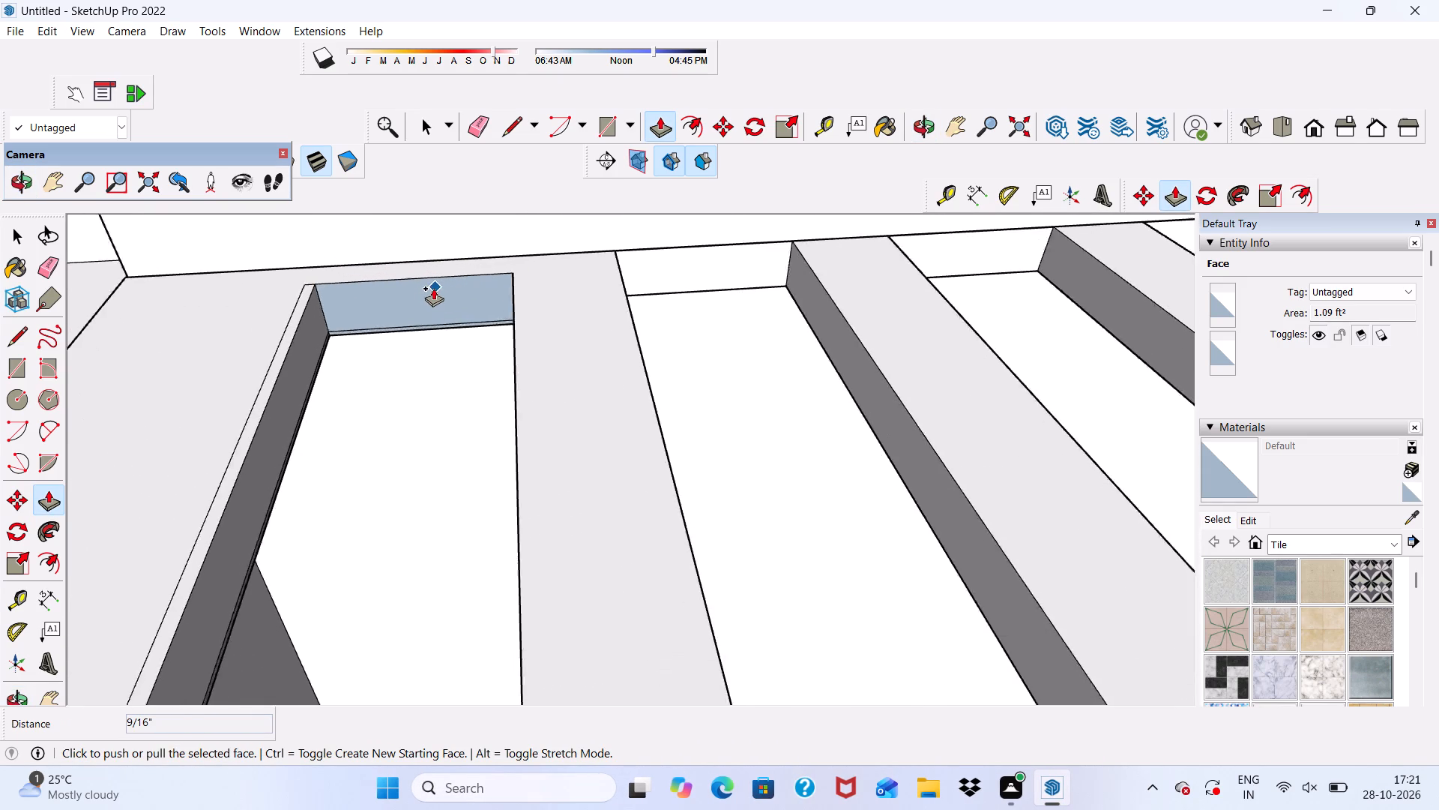
{"action": "scroll", "coordinate": [433, 288], "scroll_direction": "up", "scroll_amount": 1}
{"action": "key", "text": "space"}
{"action": "left_click", "coordinate": [417, 301]}
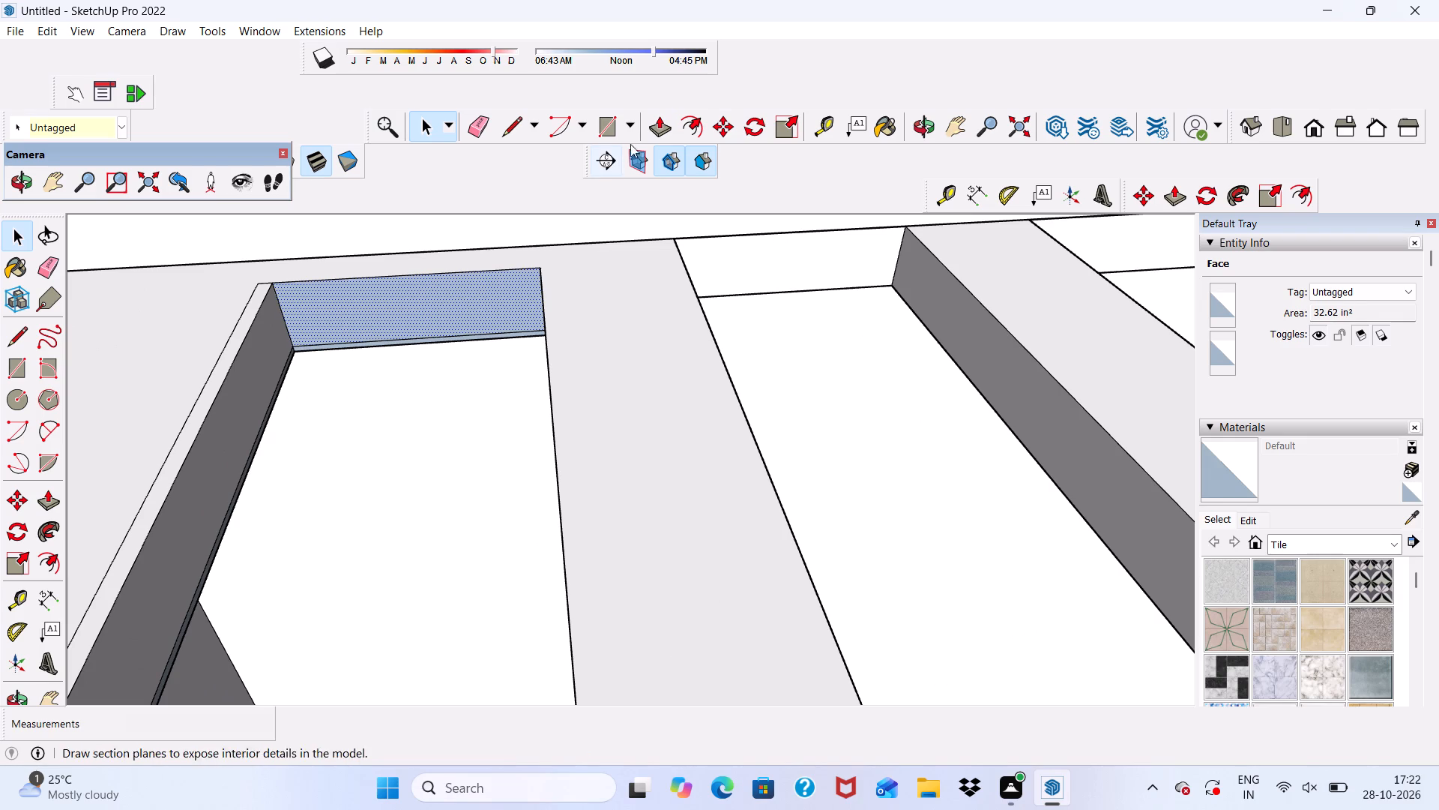
{"action": "left_click", "coordinate": [648, 135]}
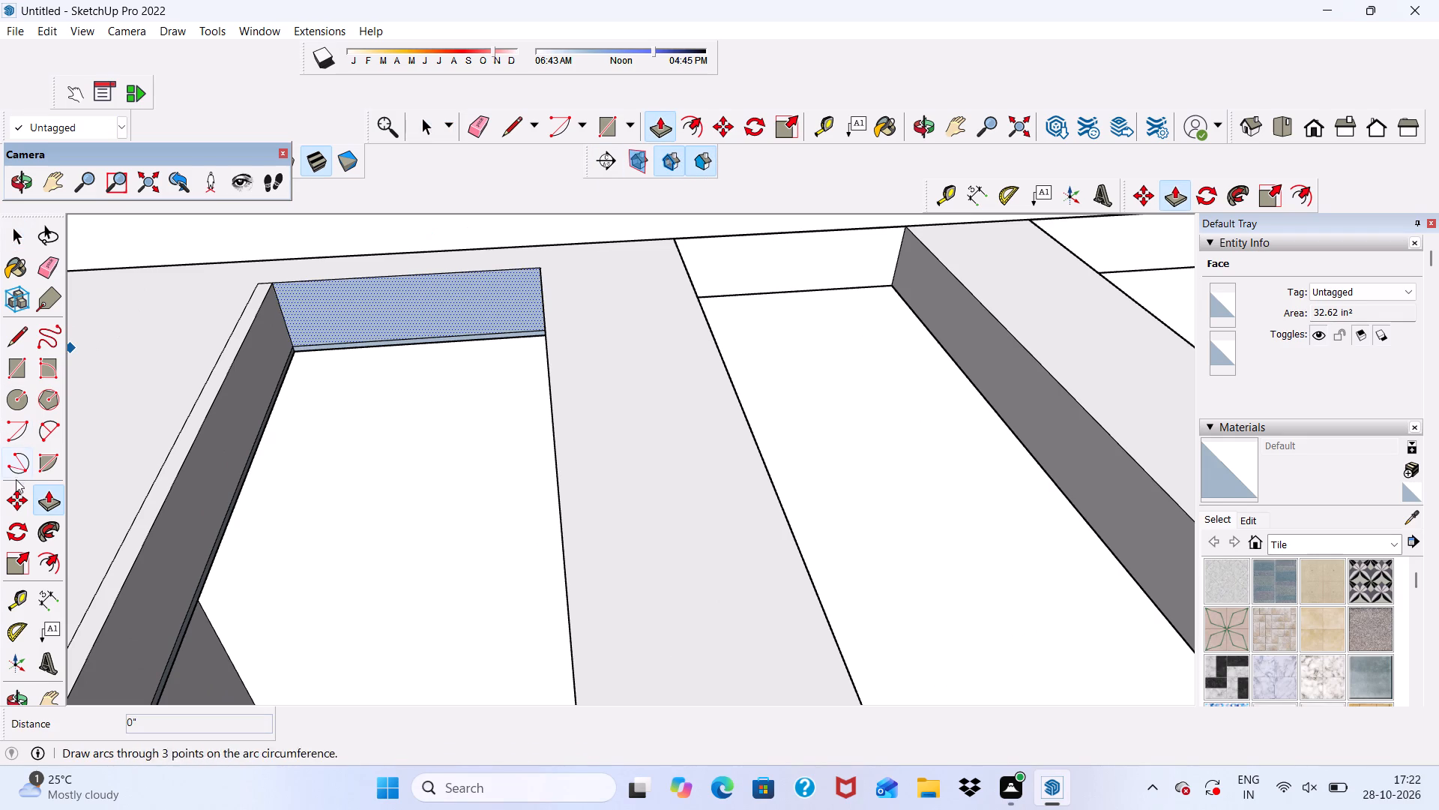
{"action": "left_click", "coordinate": [340, 305]}
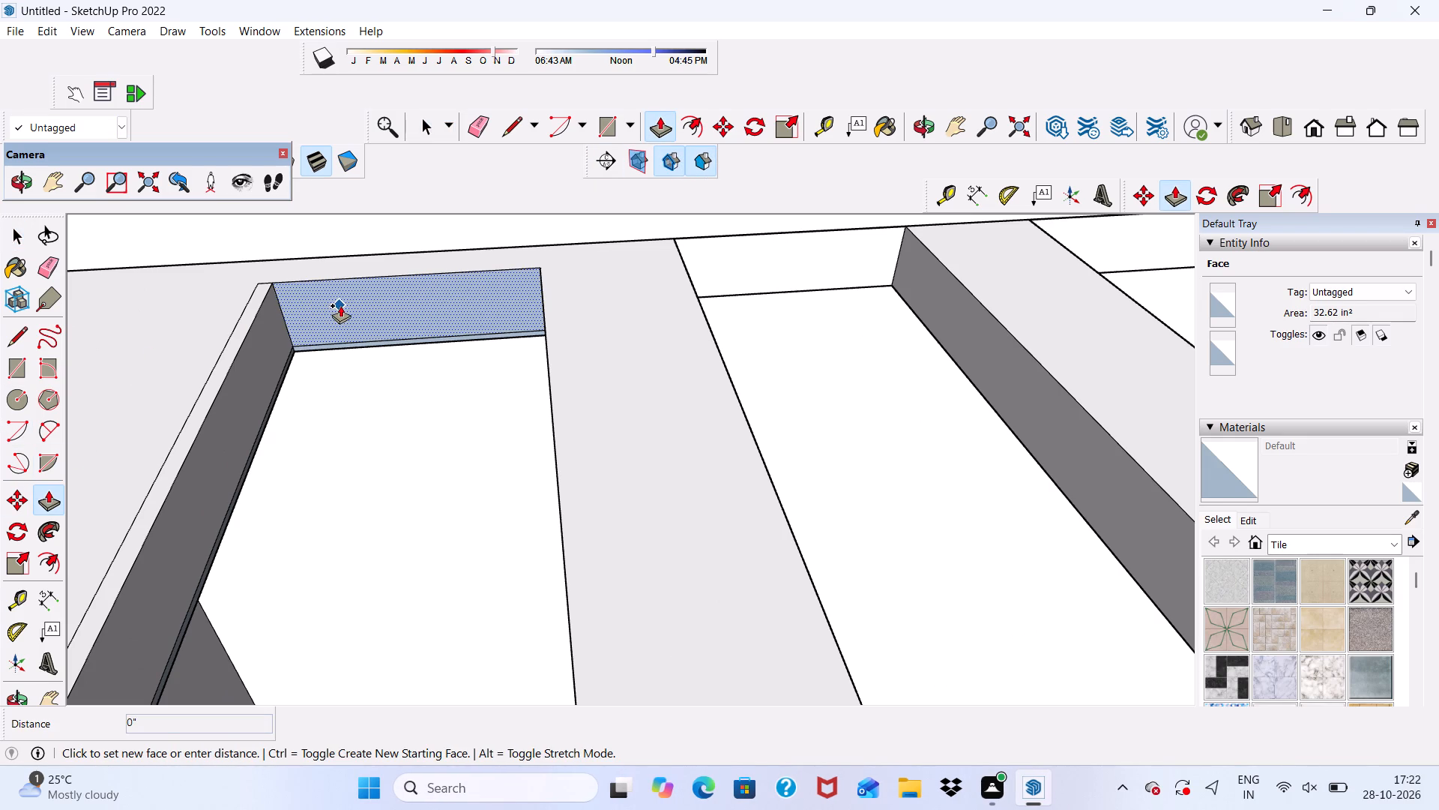
{"action": "left_click", "coordinate": [305, 282]}
Push the first slot's long side face nearest the second slot outward by about 1 1/8".
{"action": "middle_click_drag", "start_coordinate": [325, 322], "coordinate": [480, 274]}
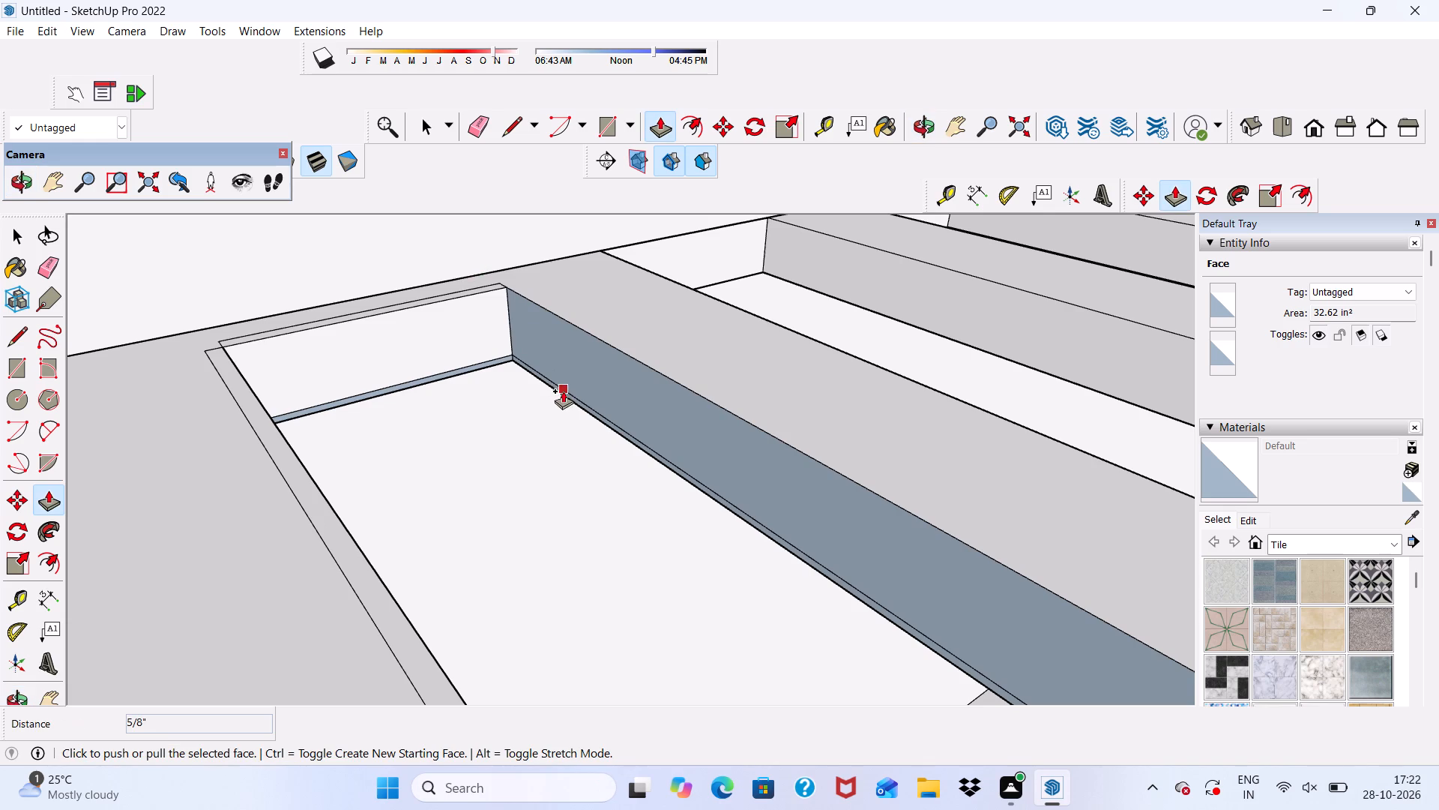
{"action": "key", "text": "space"}
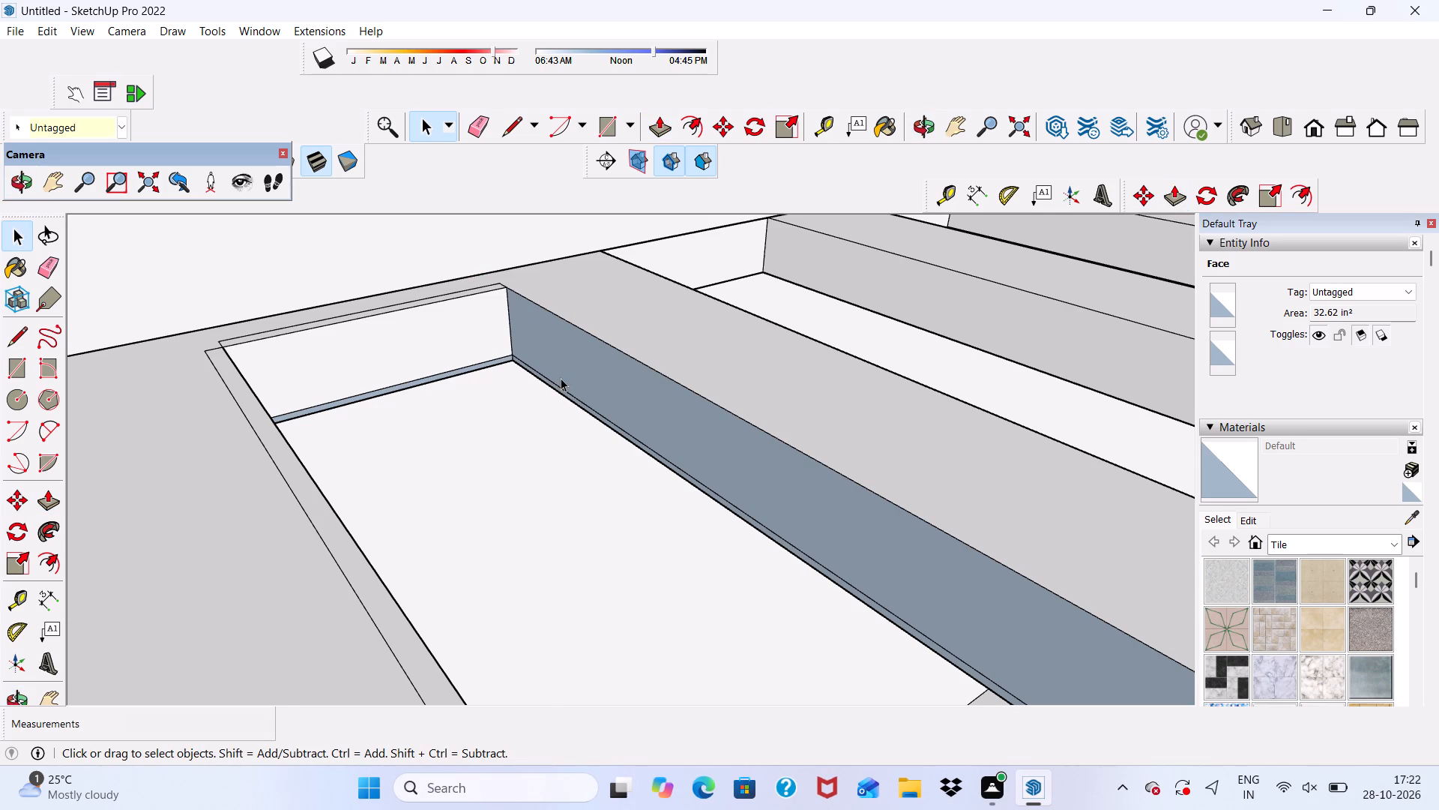
{"action": "scroll", "coordinate": [562, 381], "scroll_direction": "down", "scroll_amount": 1}
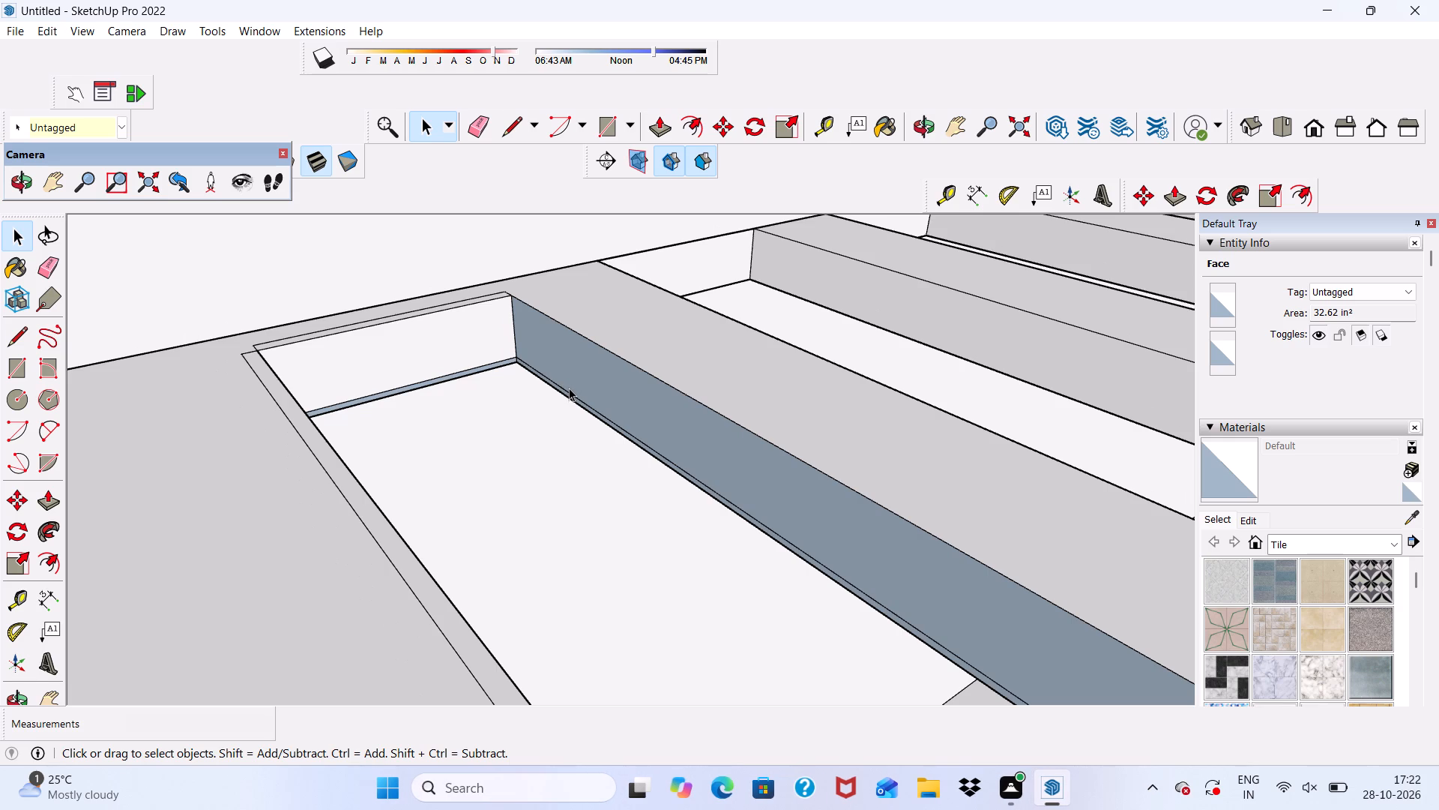
{"action": "left_click", "coordinate": [609, 403]}
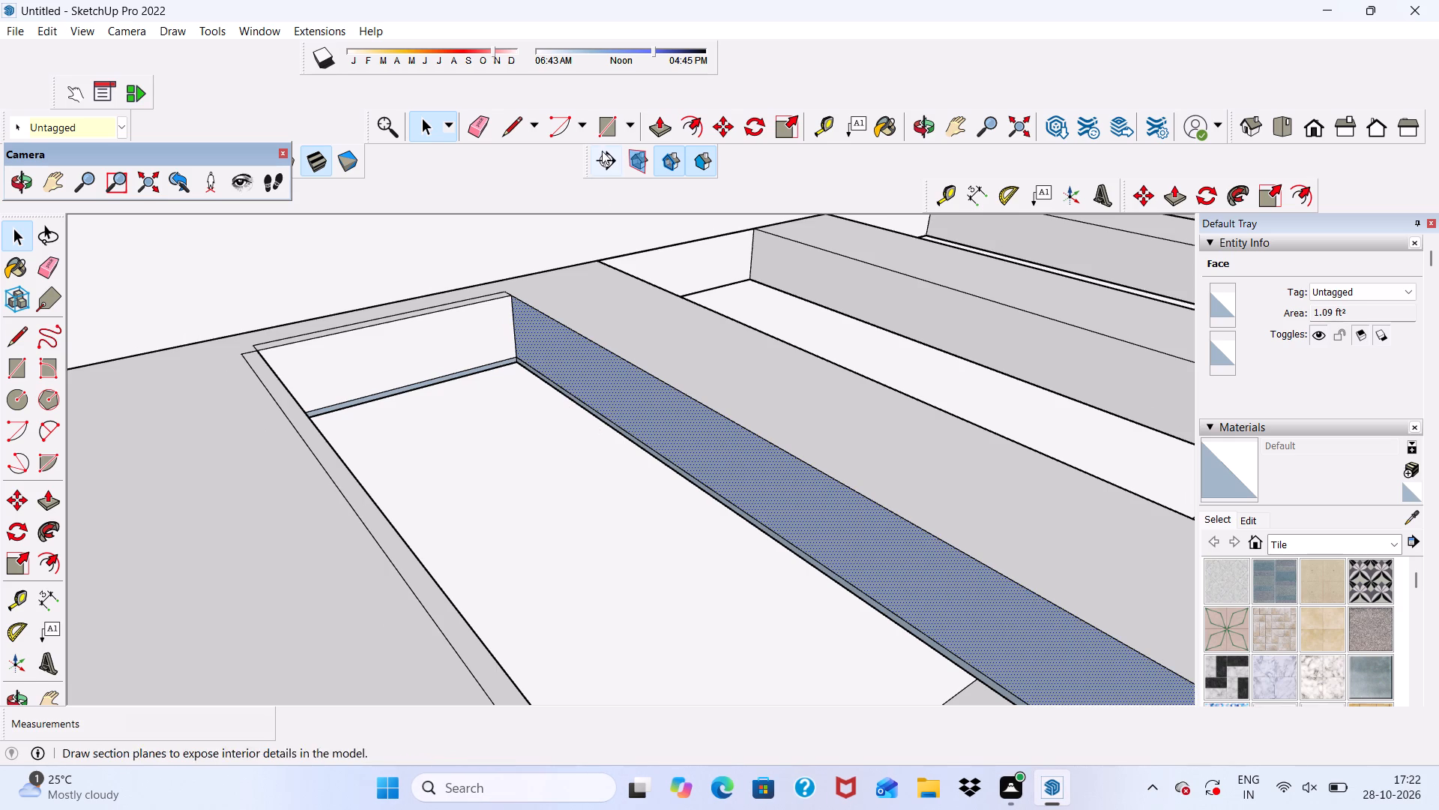
{"action": "left_click", "coordinate": [645, 123]}
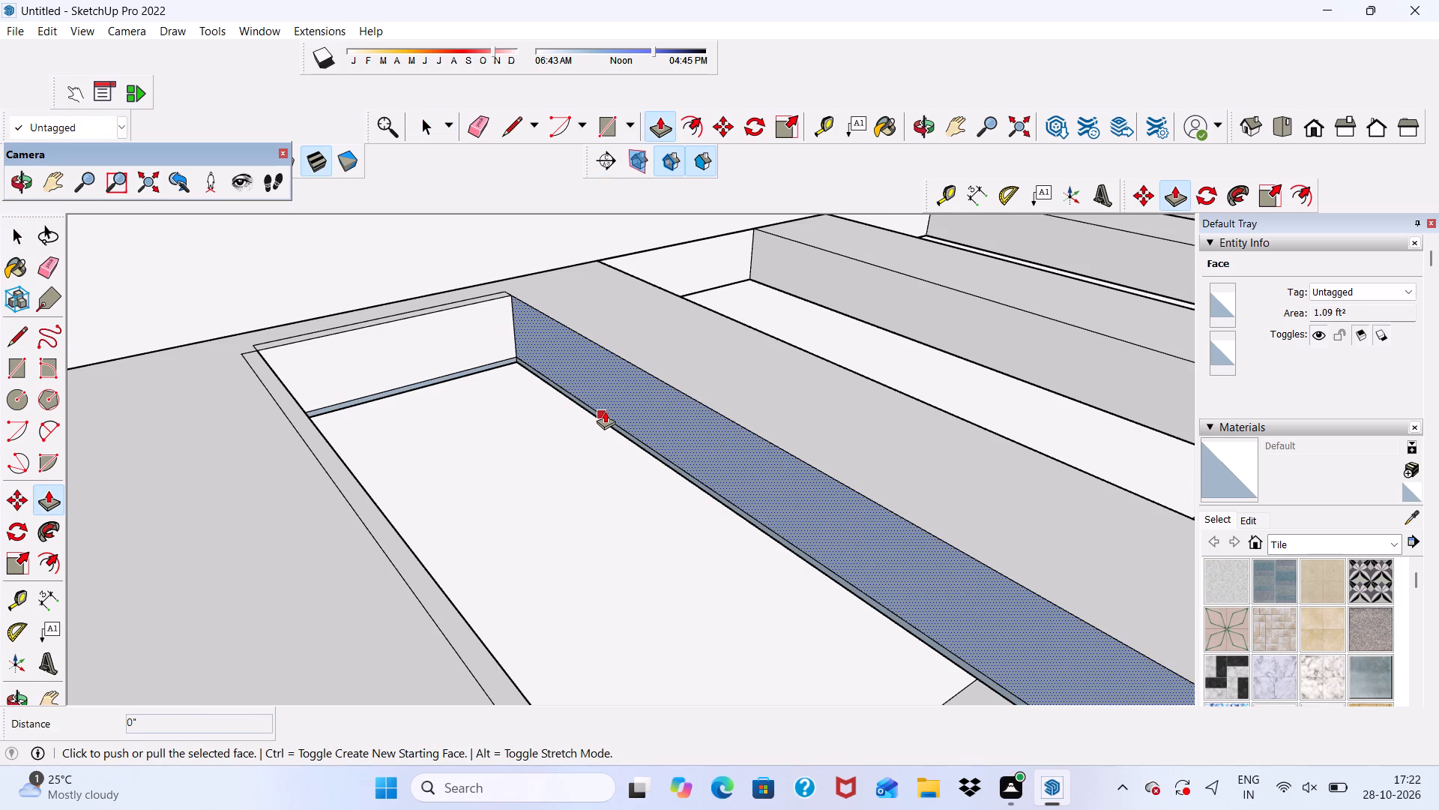
{"action": "left_click", "coordinate": [641, 414]}
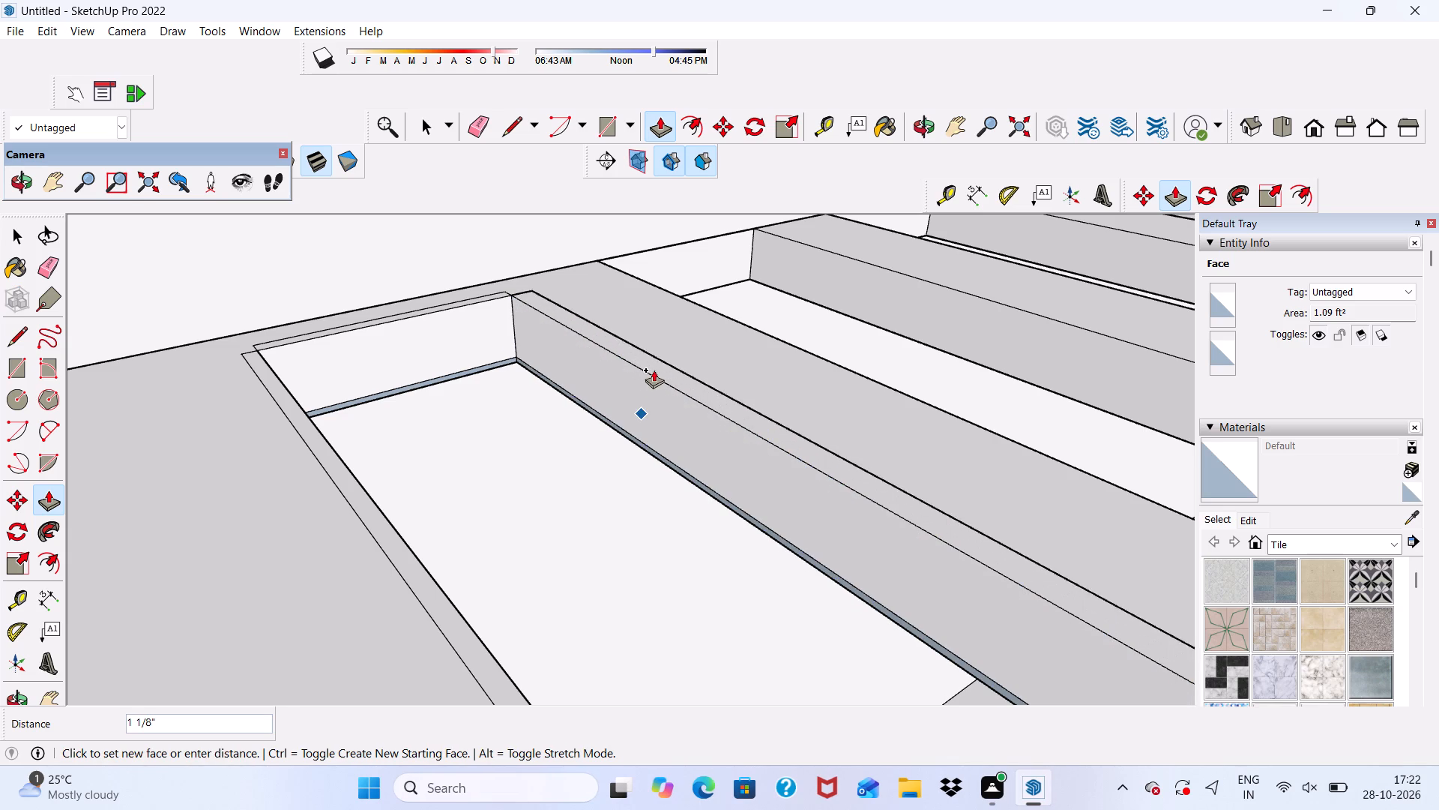
{"action": "left_click", "coordinate": [654, 370]}
Push the first slot's outer end face outward by about 3/16".
{"action": "scroll", "coordinate": [572, 343], "scroll_direction": "down", "scroll_amount": 4}
{"action": "middle_click_drag", "start_coordinate": [572, 388], "coordinate": [760, 360]}
{"action": "scroll", "coordinate": [748, 343], "scroll_direction": "up", "scroll_amount": 1}
{"action": "scroll", "coordinate": [538, 324], "scroll_direction": "down", "scroll_amount": 4}
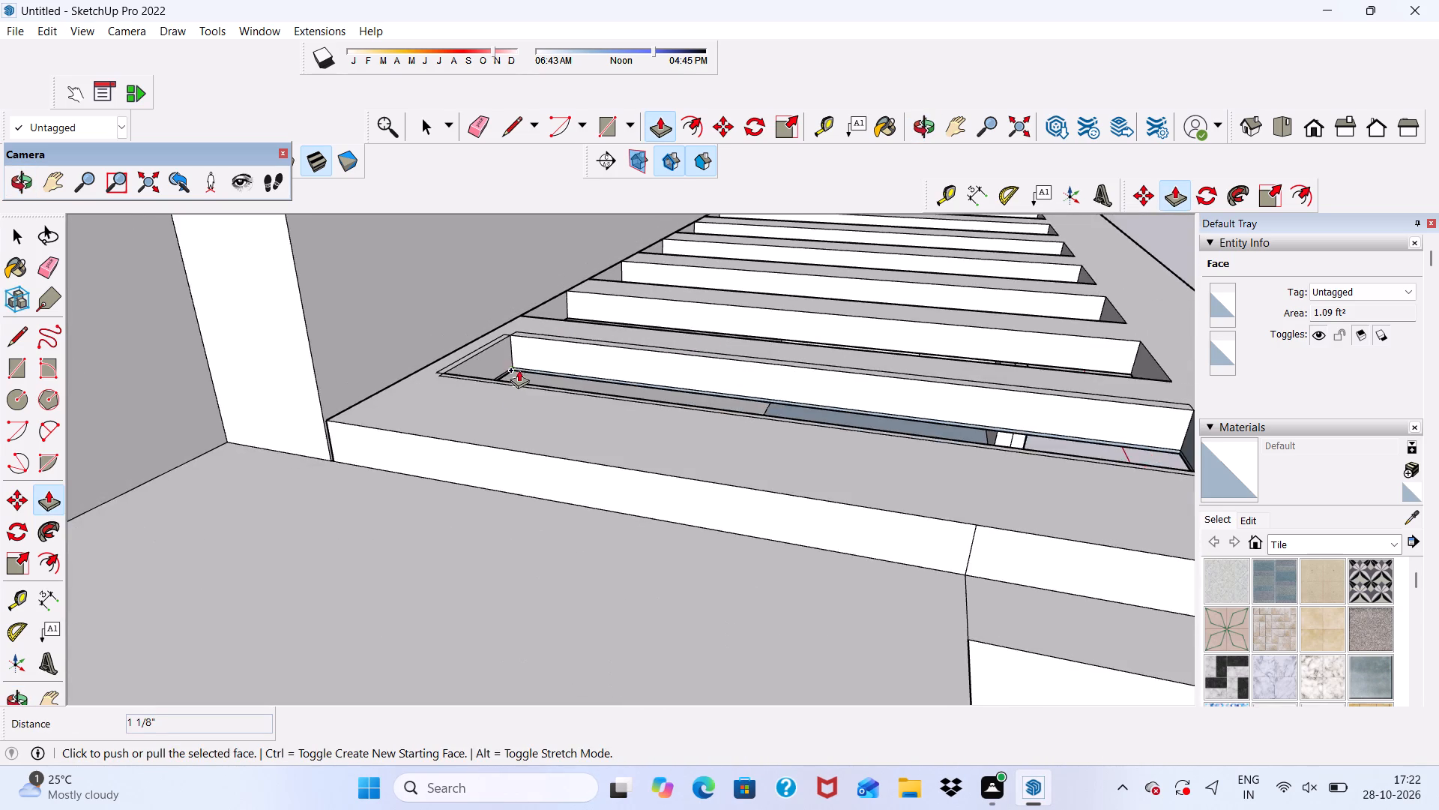
{"action": "scroll", "coordinate": [519, 370], "scroll_direction": "down", "scroll_amount": 2}
{"action": "middle_click_drag", "start_coordinate": [551, 396], "coordinate": [741, 425]}
{"action": "scroll", "coordinate": [998, 302], "scroll_direction": "up", "scroll_amount": 8}
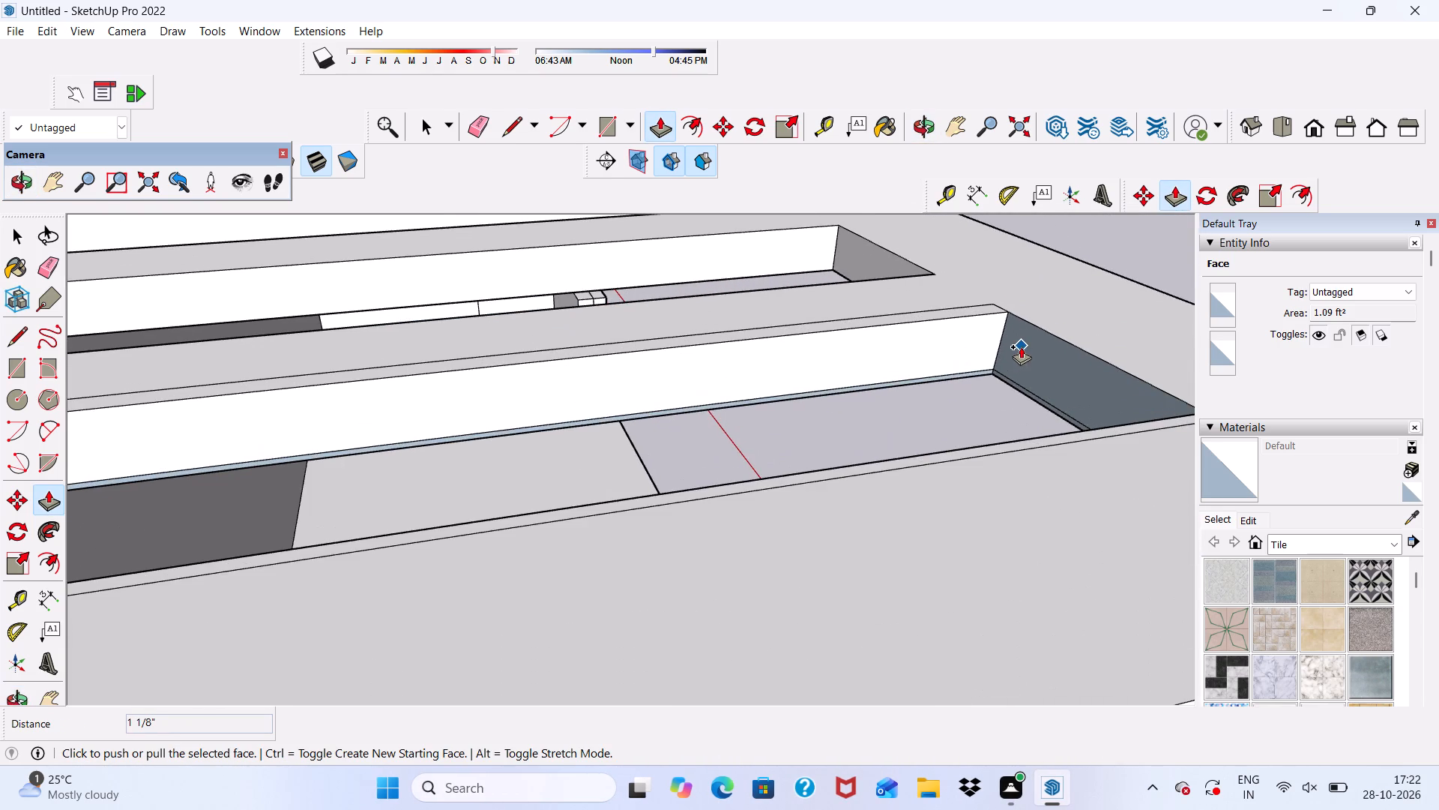
{"action": "key", "text": "space"}
{"action": "scroll", "coordinate": [1027, 348], "scroll_direction": "up", "scroll_amount": 5}
{"action": "left_click", "coordinate": [1029, 355]}
{"action": "scroll", "coordinate": [893, 370], "scroll_direction": "up", "scroll_amount": 1}
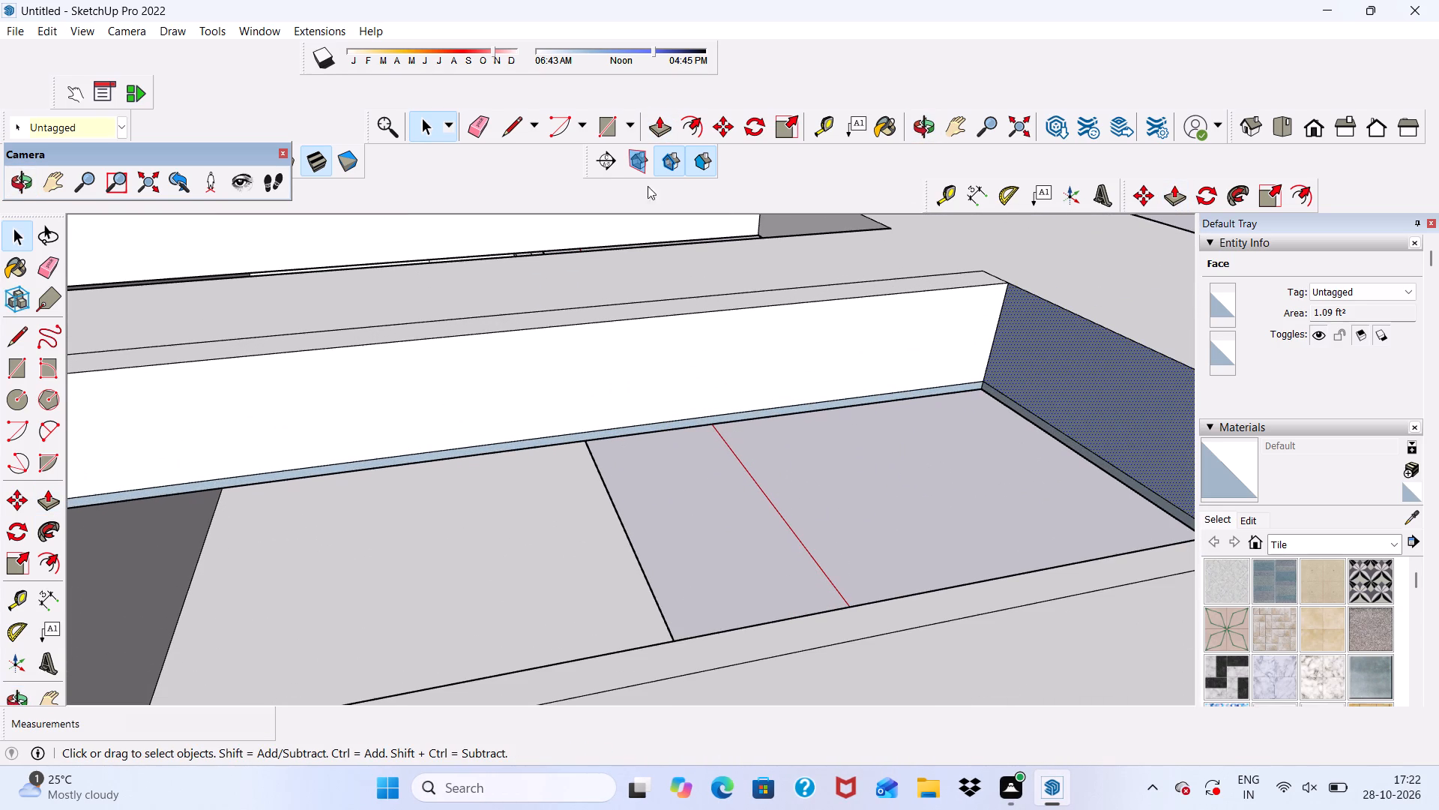
{"action": "left_click", "coordinate": [667, 119]}
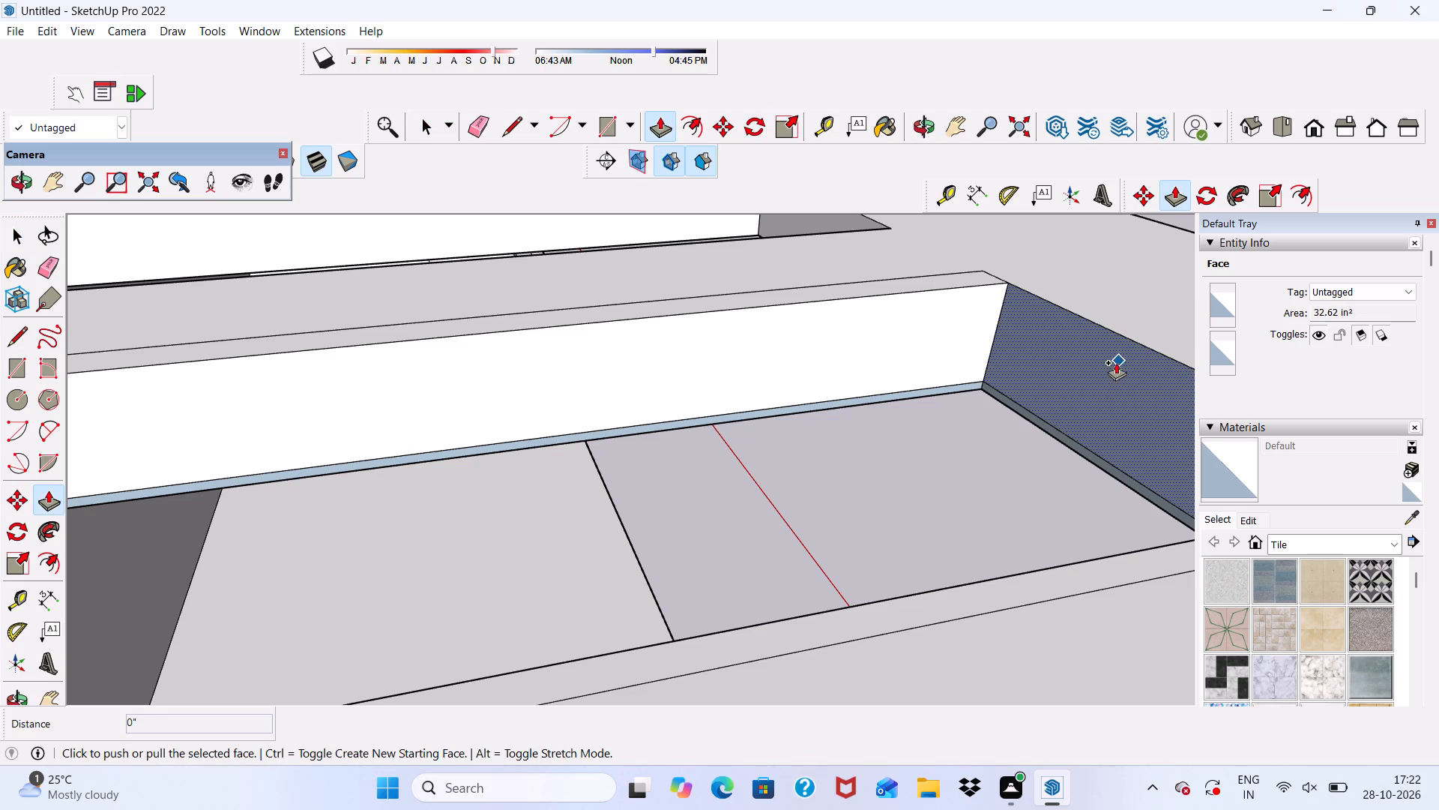
{"action": "left_click_drag", "start_coordinate": [1112, 357], "coordinate": [1105, 353]}
{"action": "key", "text": "ctrl+z"}
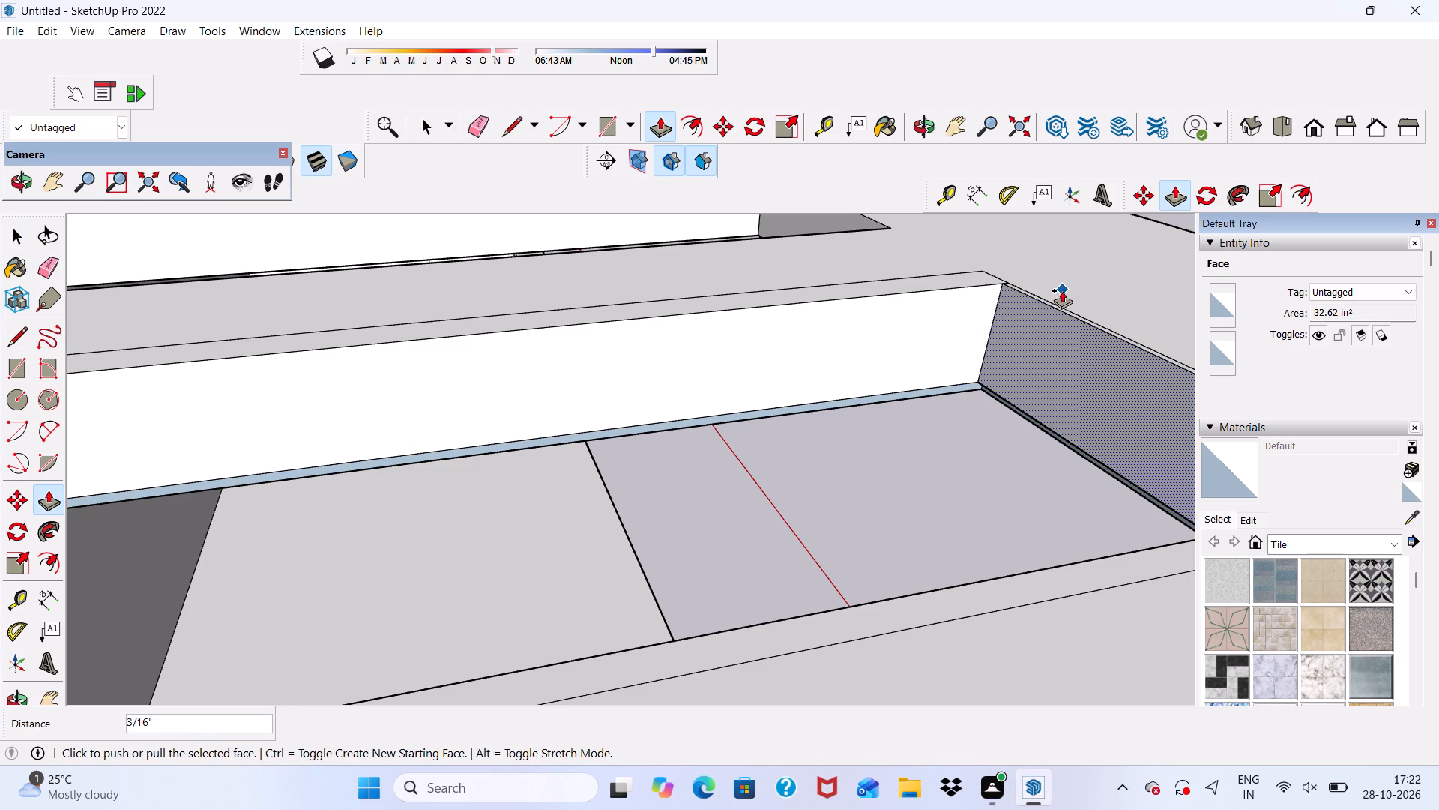
Erase the leftover outline edges on the slab's top beside the first slot's outer end and the long side nearest the second slot.
{"action": "middle_click_drag", "start_coordinate": [1045, 342], "coordinate": [945, 403]}
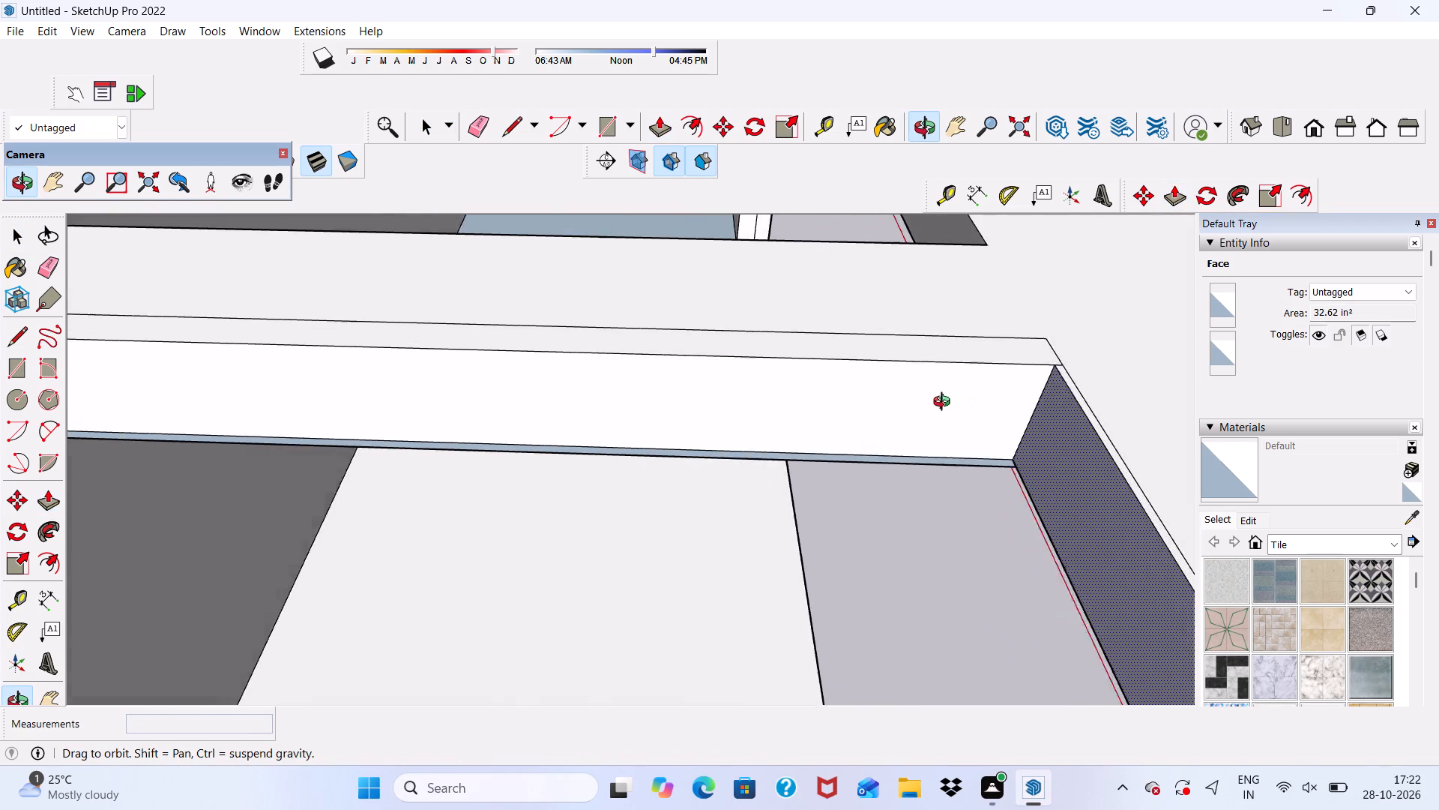
{"action": "middle_click_drag", "start_coordinate": [945, 403], "coordinate": [918, 403]}
{"action": "key", "text": "space"}
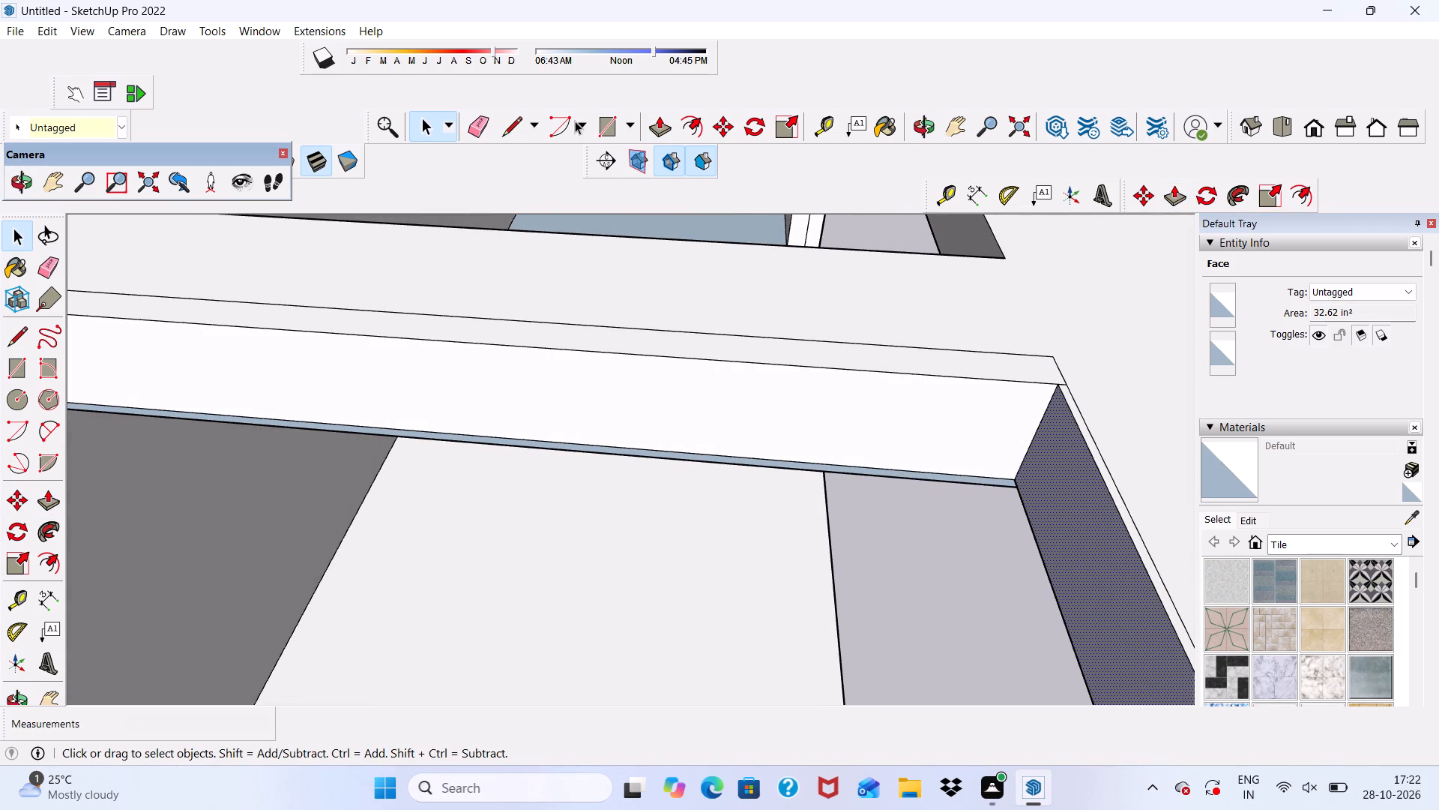
{"action": "left_click", "coordinate": [480, 128]}
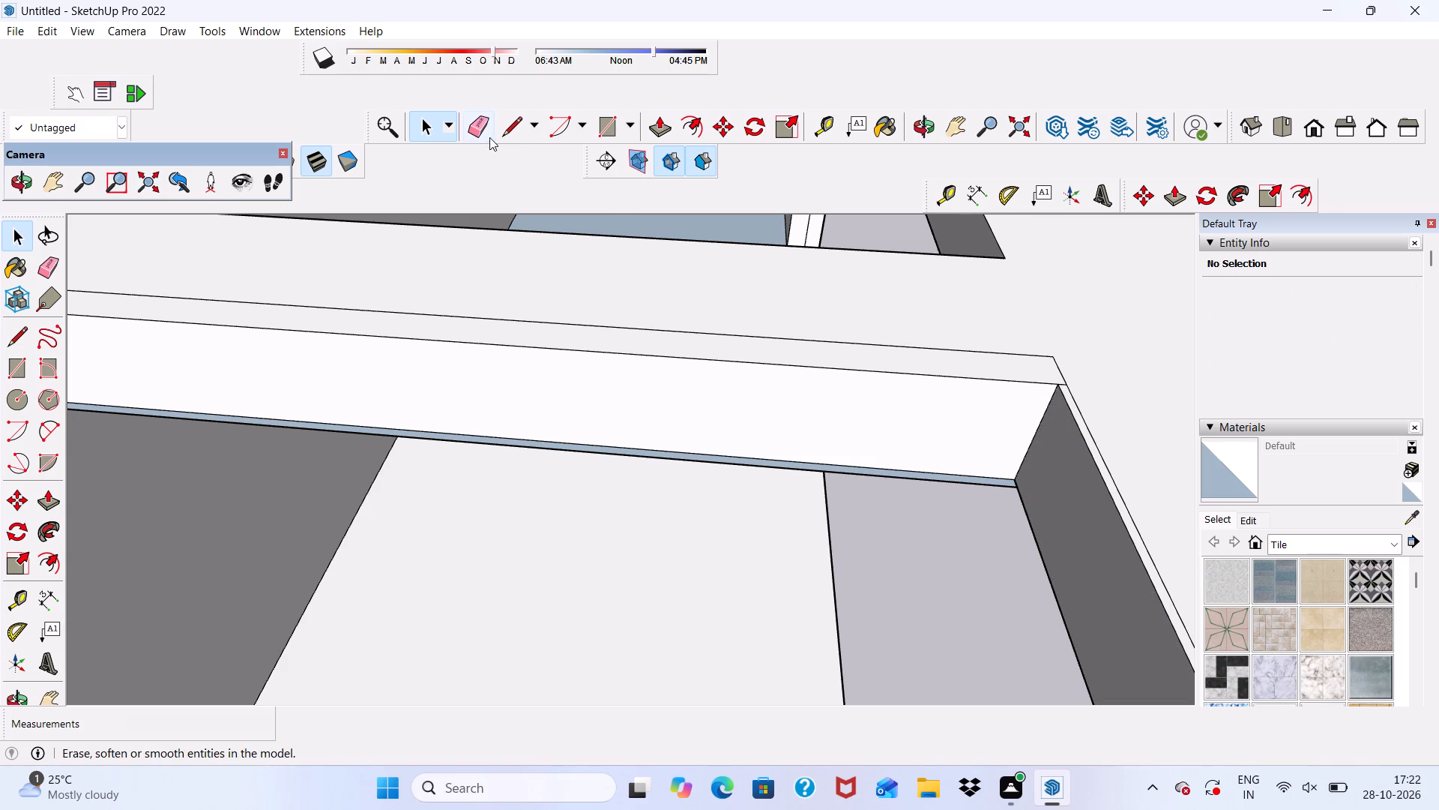
{"action": "left_click", "coordinate": [478, 127]}
{"action": "left_click", "coordinate": [652, 322]}
{"action": "left_click", "coordinate": [651, 330]}
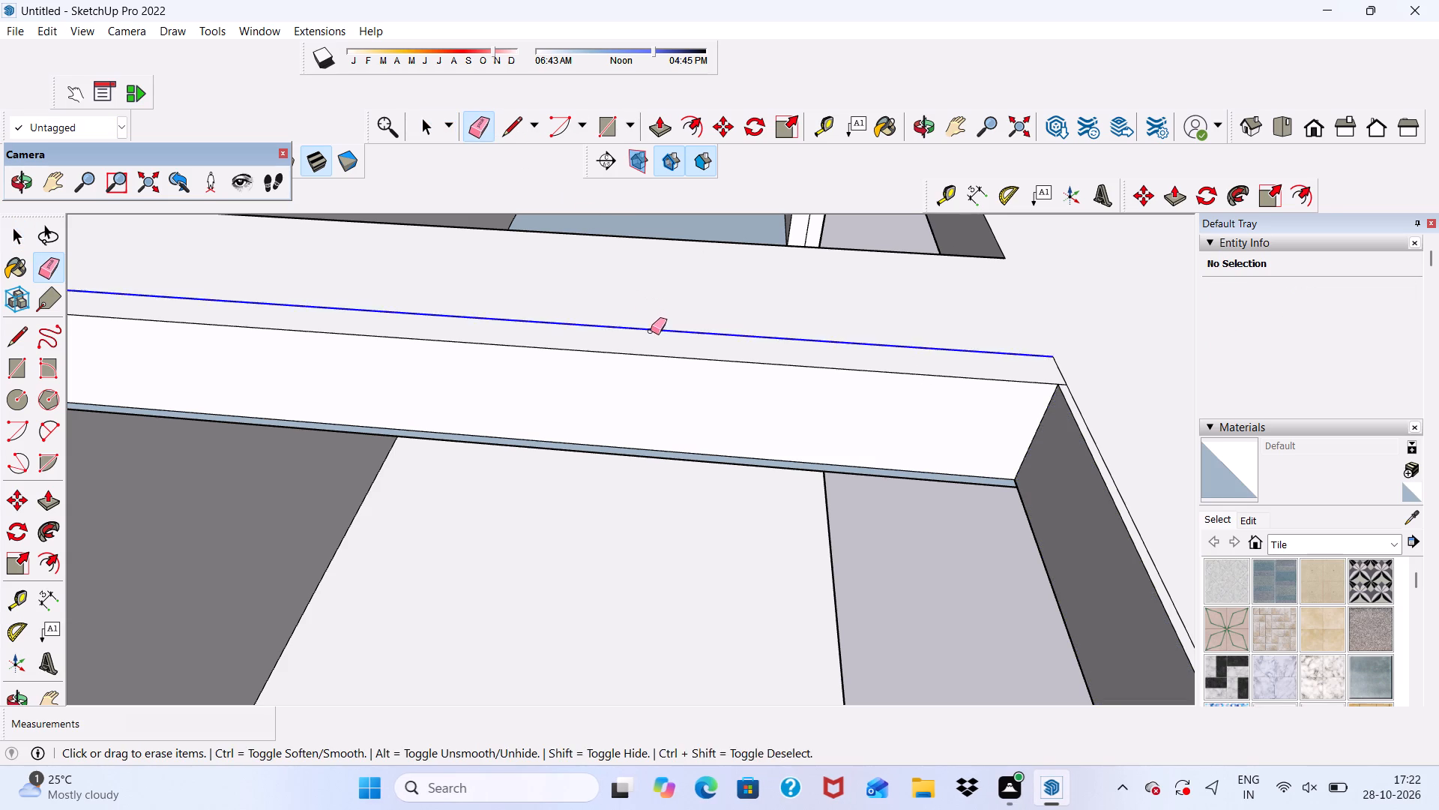
{"action": "scroll", "coordinate": [539, 297], "scroll_direction": "down", "scroll_amount": 4}
{"action": "scroll", "coordinate": [881, 404], "scroll_direction": "up", "scroll_amount": 7}
{"action": "left_click_drag", "start_coordinate": [911, 326], "coordinate": [911, 339]}
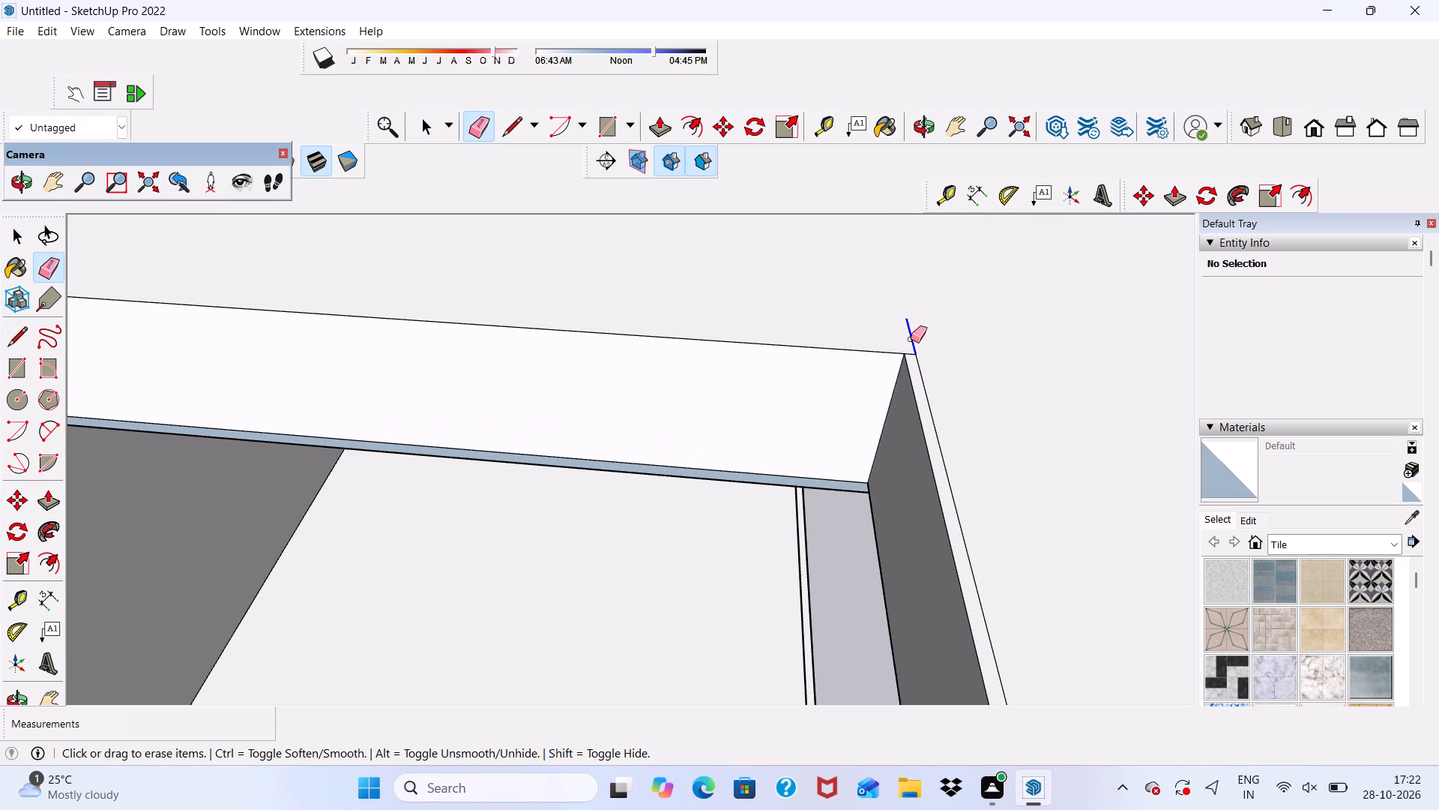
{"action": "left_click_drag", "start_coordinate": [911, 339], "coordinate": [913, 361]}
{"action": "left_click_drag", "start_coordinate": [920, 352], "coordinate": [920, 382]}
{"action": "scroll", "coordinate": [924, 306], "scroll_direction": "down", "scroll_amount": 4}
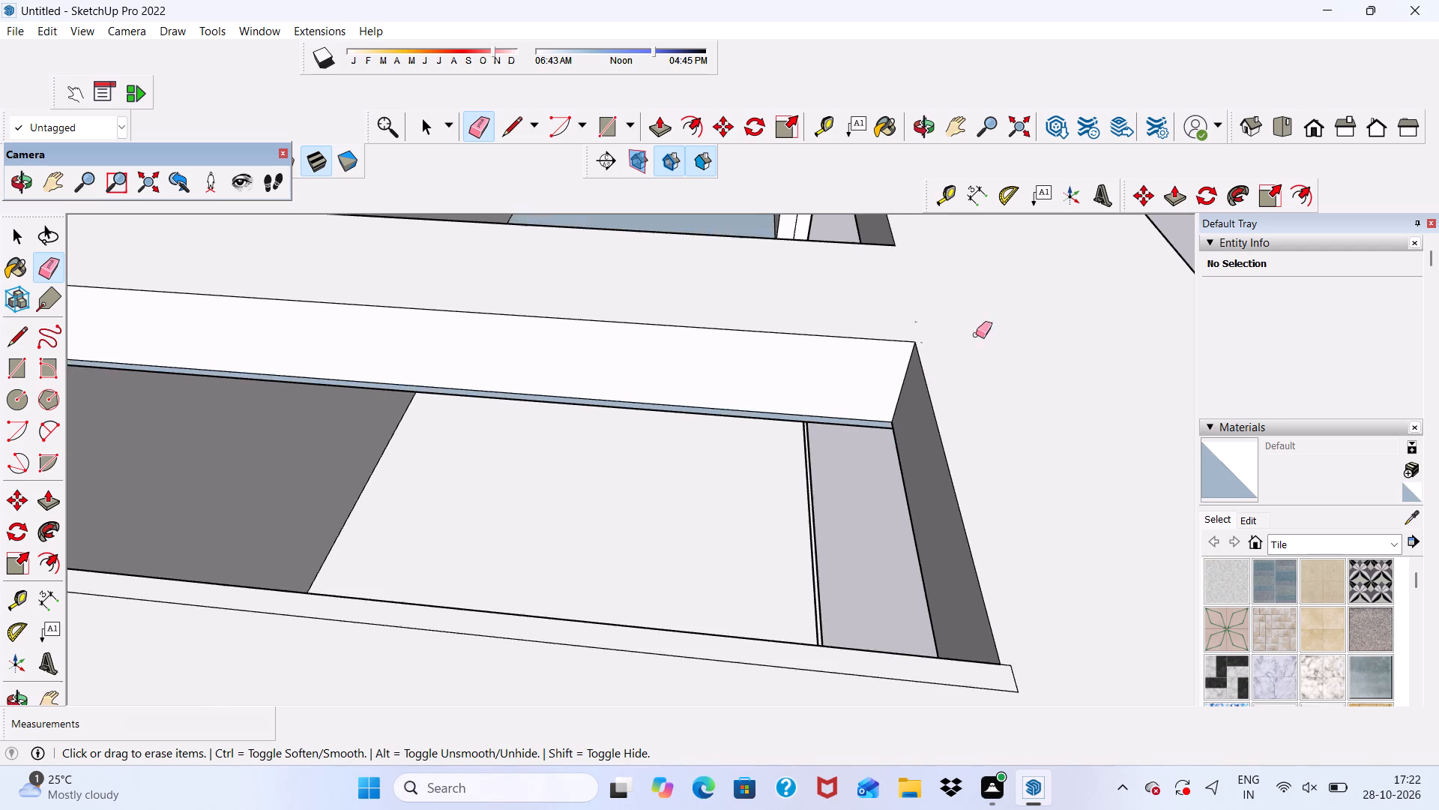
Erase the leftover top outline edges along the first slot's long side away from the second slot.
{"action": "scroll", "coordinate": [976, 334], "scroll_direction": "down", "scroll_amount": 8}
{"action": "middle_click_drag", "start_coordinate": [1028, 463], "coordinate": [212, 448]}
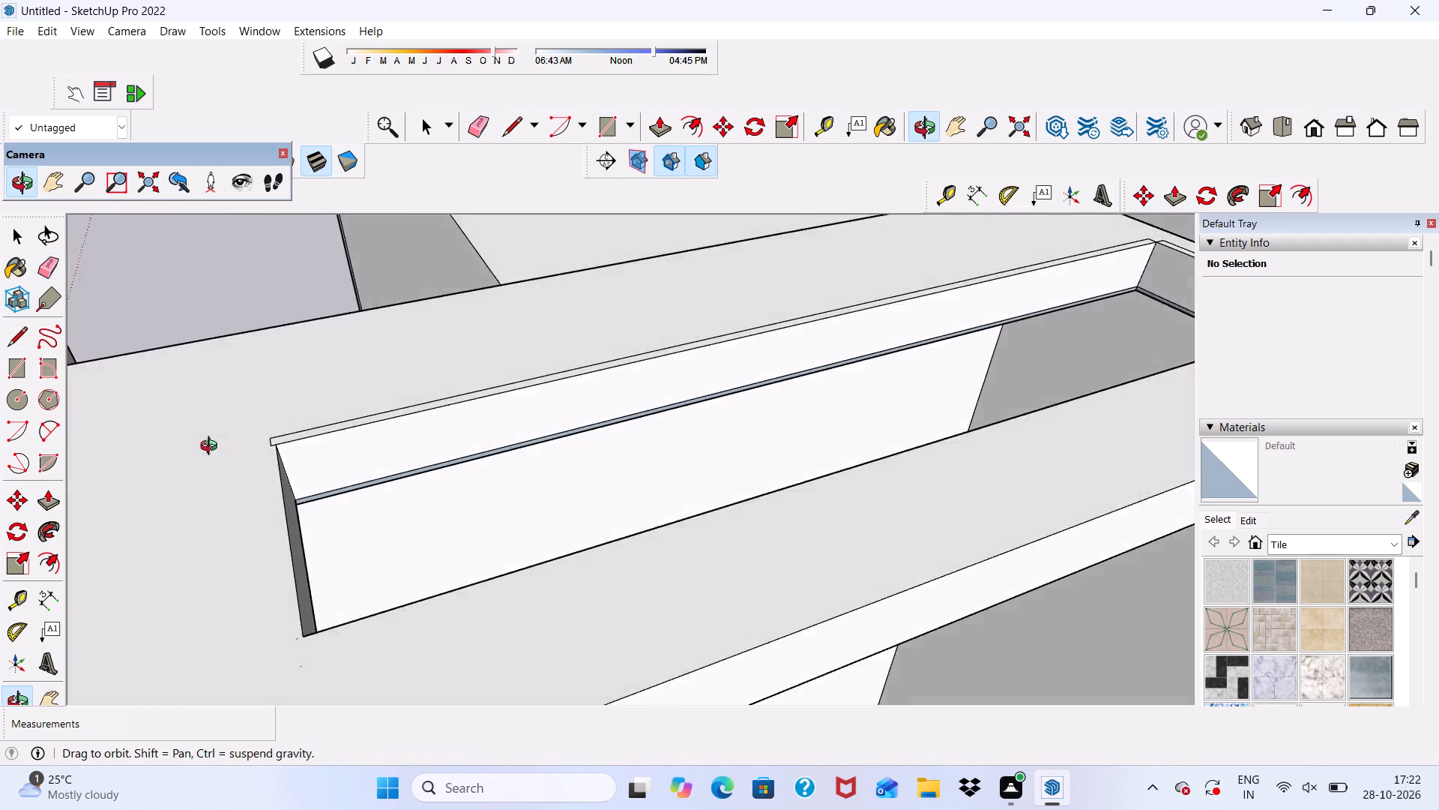
{"action": "middle_click_drag", "start_coordinate": [212, 448], "coordinate": [208, 487]}
{"action": "scroll", "coordinate": [331, 495], "scroll_direction": "up", "scroll_amount": 8}
{"action": "scroll", "coordinate": [187, 414], "scroll_direction": "up", "scroll_amount": 3}
{"action": "left_click_drag", "start_coordinate": [211, 410], "coordinate": [211, 409]}
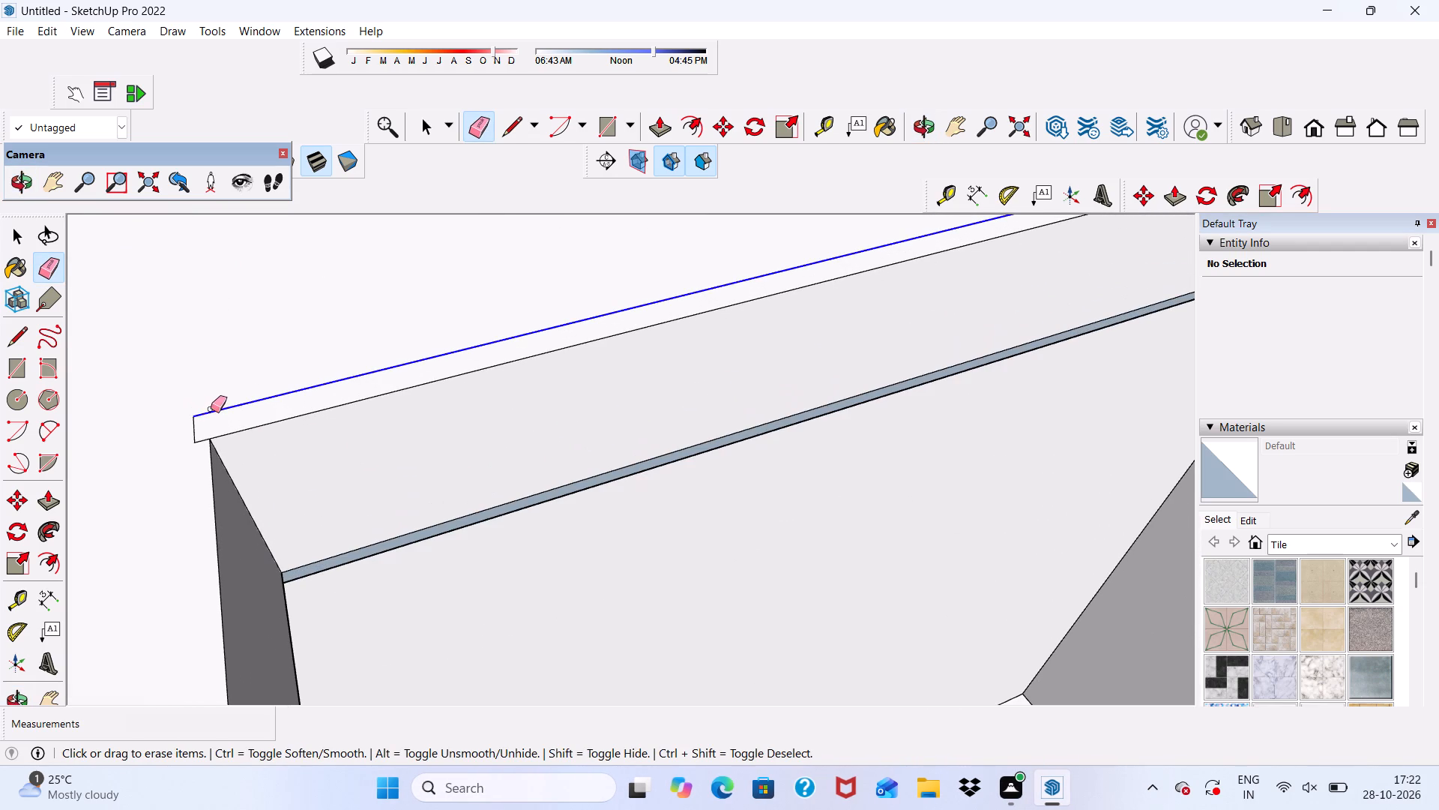
{"action": "left_click_drag", "start_coordinate": [211, 409], "coordinate": [197, 443]}
{"action": "scroll", "coordinate": [197, 413], "scroll_direction": "down", "scroll_amount": 5}
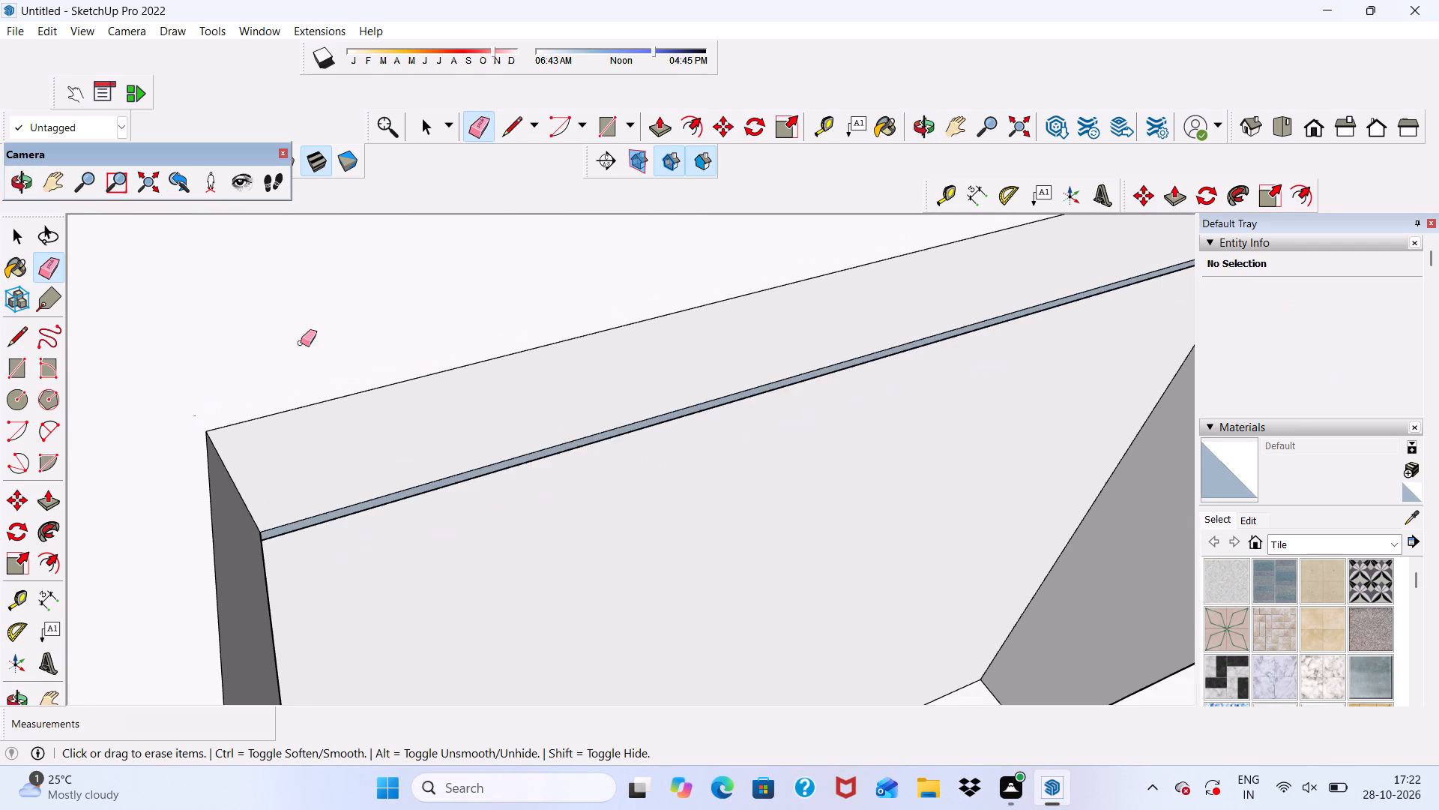
Erase the leftover outline and stray corner edges on the slab's top around the first slot's inner end.
{"action": "scroll", "coordinate": [301, 343], "scroll_direction": "down", "scroll_amount": 17}
{"action": "scroll", "coordinate": [836, 360], "scroll_direction": "up", "scroll_amount": 5}
{"action": "scroll", "coordinate": [698, 348], "scroll_direction": "up", "scroll_amount": 4}
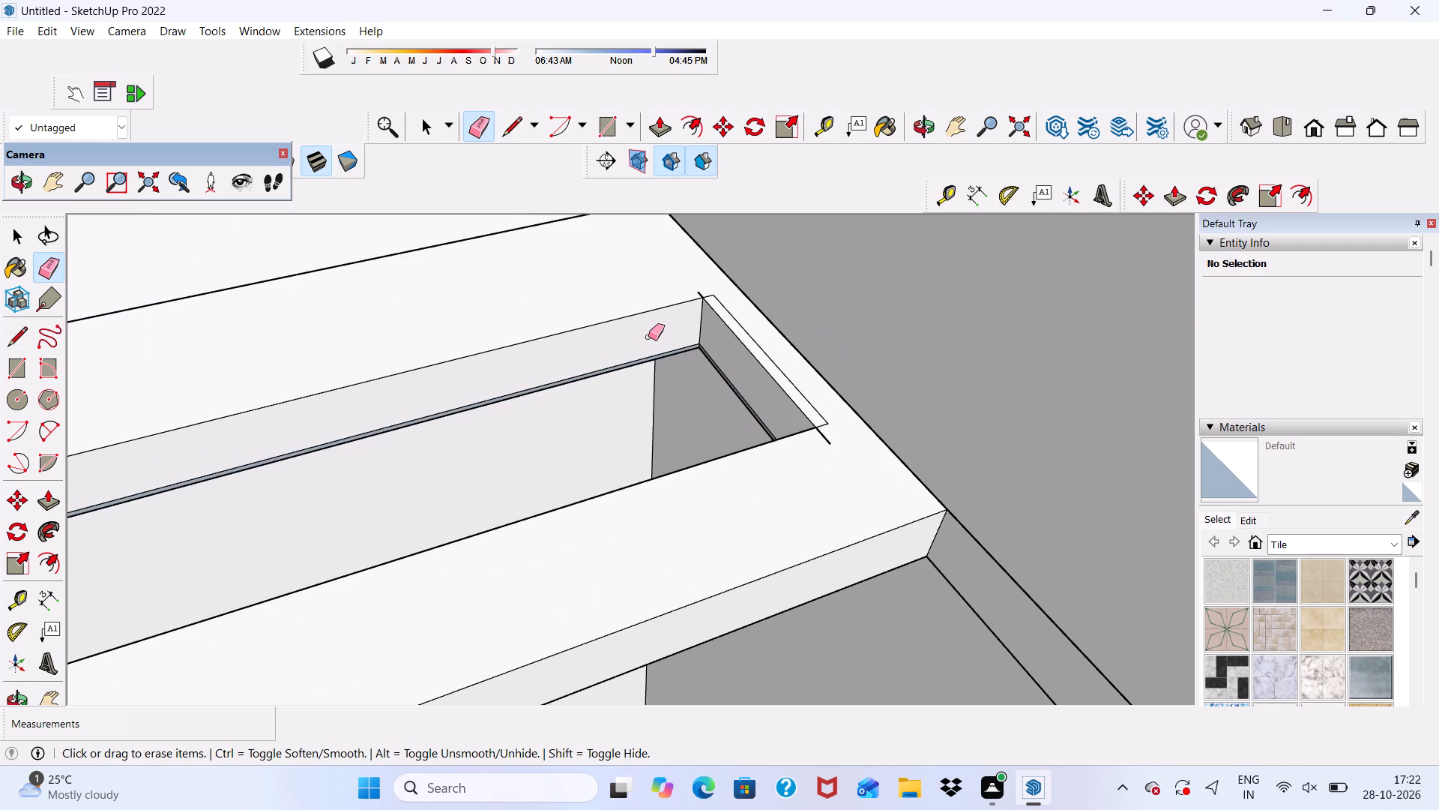
{"action": "scroll", "coordinate": [746, 320], "scroll_direction": "up", "scroll_amount": 10}
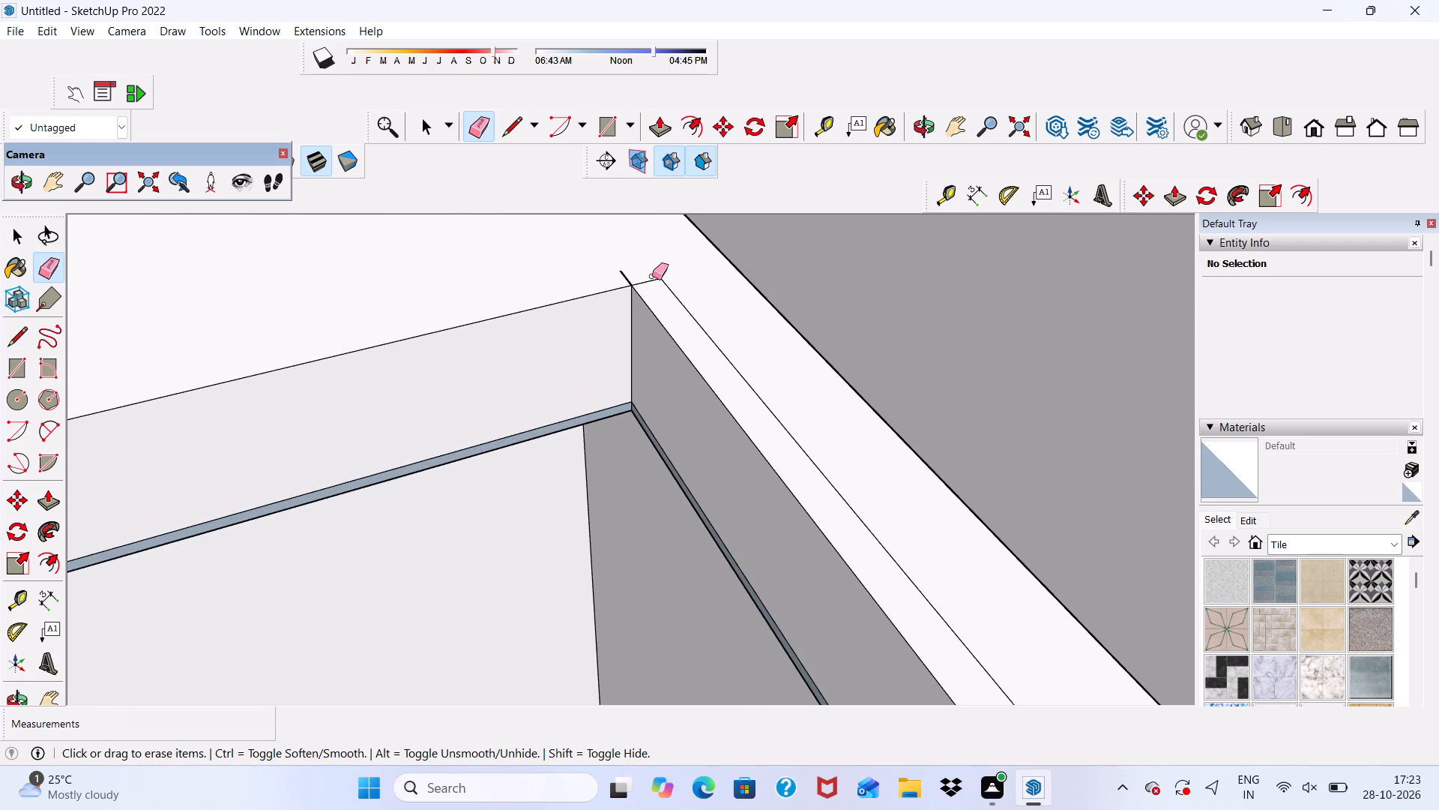
{"action": "scroll", "coordinate": [648, 260], "scroll_direction": "up", "scroll_amount": 4}
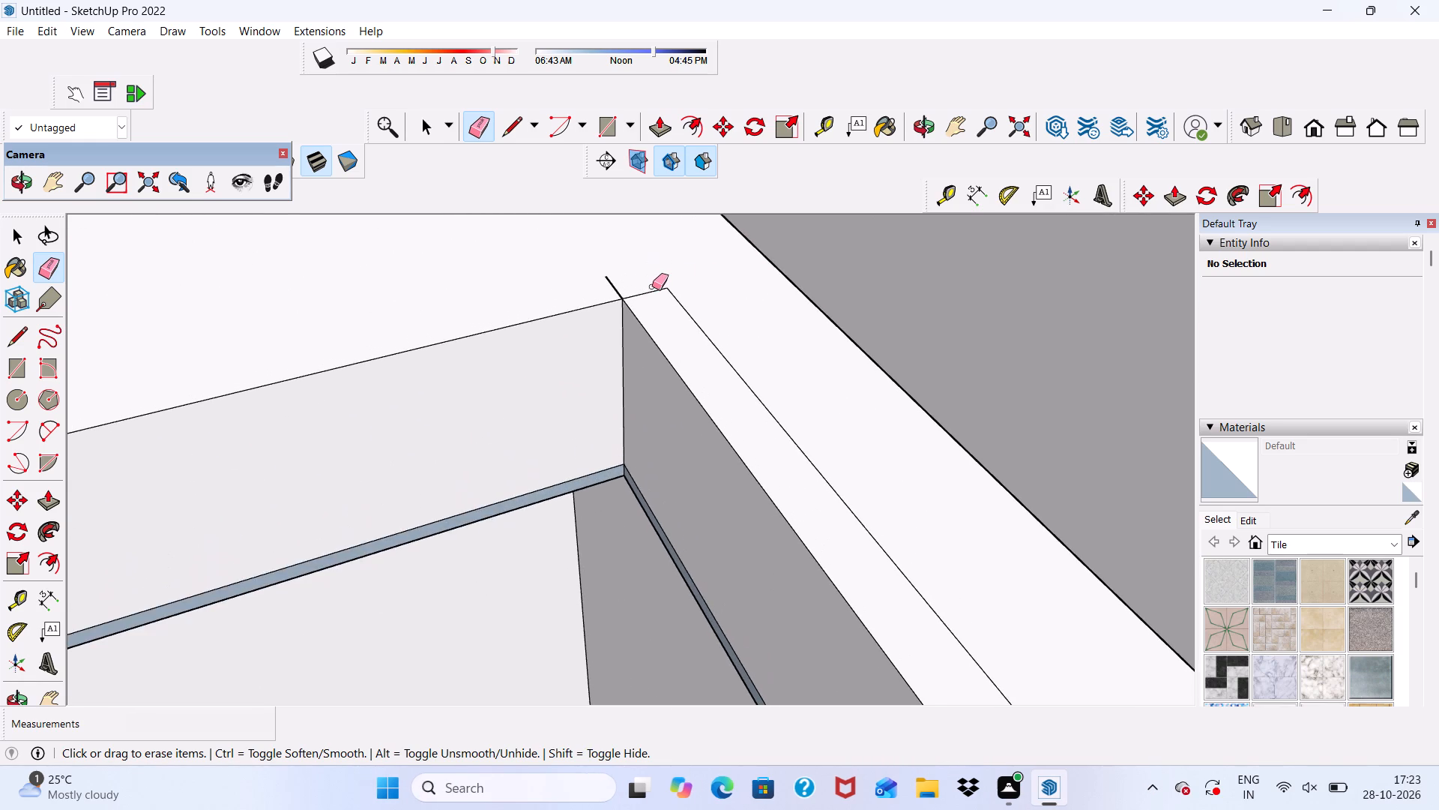
{"action": "scroll", "coordinate": [652, 286], "scroll_direction": "up", "scroll_amount": 5}
{"action": "left_click", "coordinate": [587, 283]}
{"action": "left_click_drag", "start_coordinate": [608, 289], "coordinate": [693, 313]}
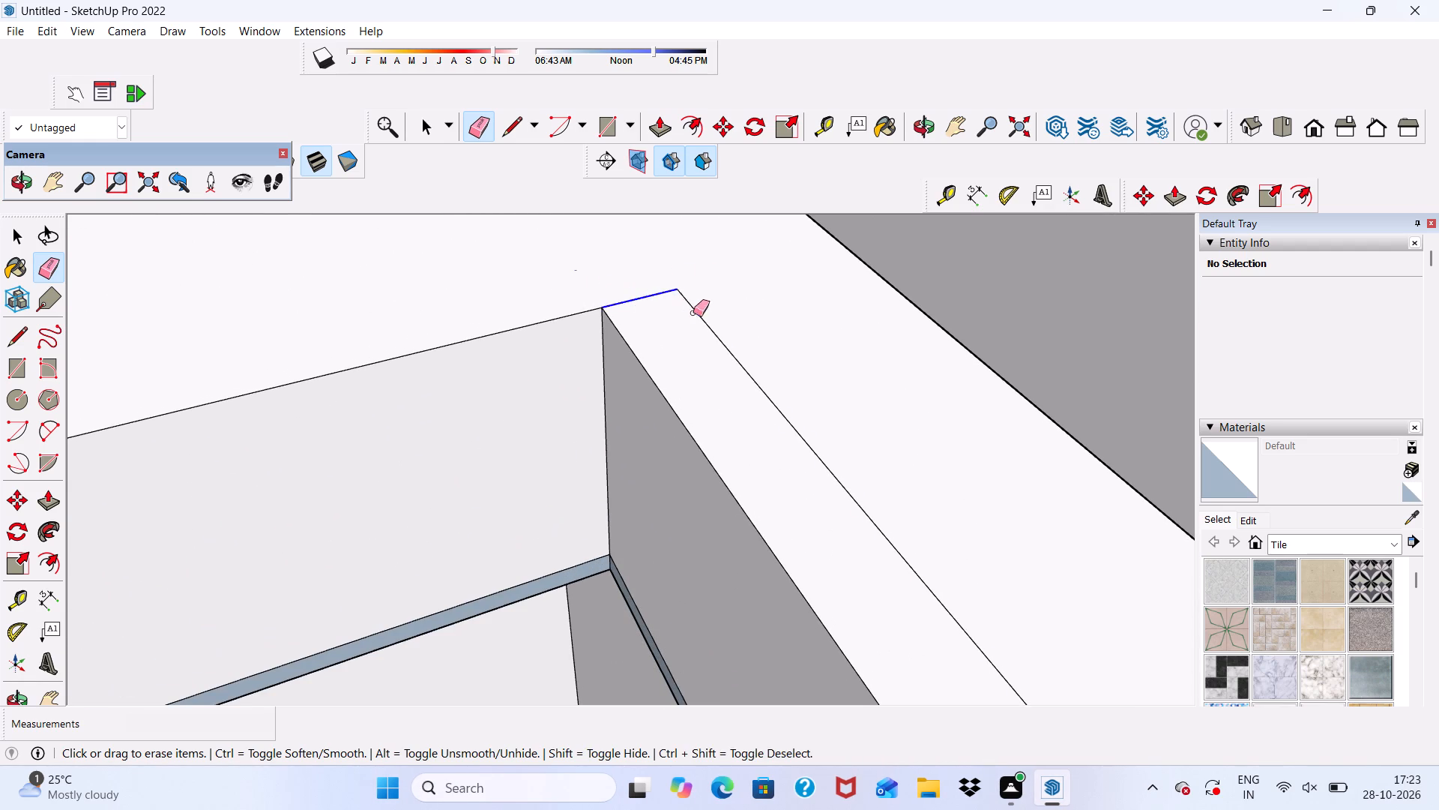
{"action": "left_click_drag", "start_coordinate": [693, 313], "coordinate": [720, 351]}
{"action": "scroll", "coordinate": [678, 279], "scroll_direction": "down", "scroll_amount": 17}
{"action": "scroll", "coordinate": [818, 390], "scroll_direction": "down", "scroll_amount": 1}
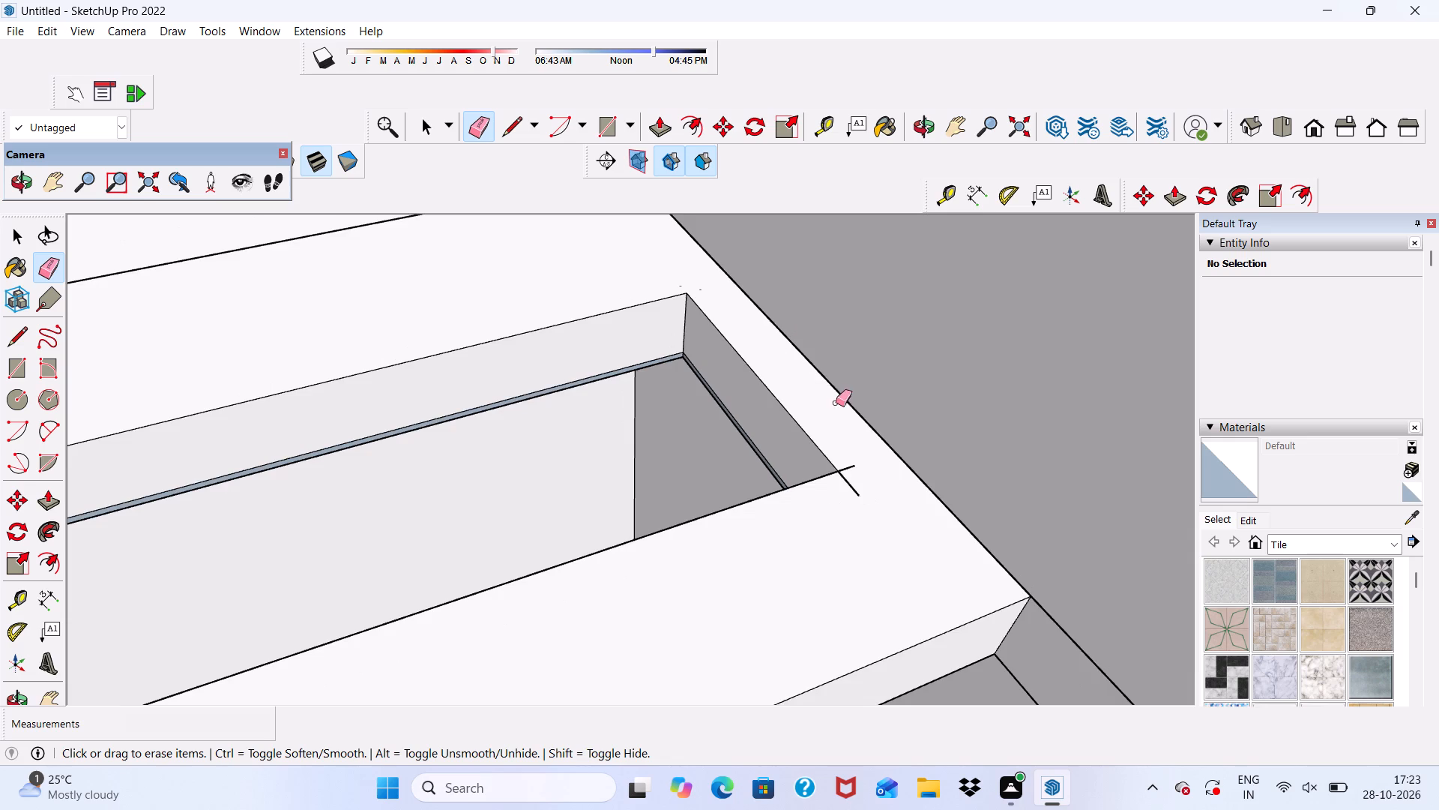
{"action": "scroll", "coordinate": [842, 469], "scroll_direction": "up", "scroll_amount": 5}
{"action": "left_click_drag", "start_coordinate": [845, 457], "coordinate": [842, 502]}
Erase the thin strips below the first slot's inner end and the side nearest the second slot, plus the stray edge at their corner.
{"action": "scroll", "coordinate": [777, 443], "scroll_direction": "down", "scroll_amount": 1}
{"action": "middle_click_drag", "start_coordinate": [719, 444], "coordinate": [967, 427]}
{"action": "scroll", "coordinate": [753, 399], "scroll_direction": "up", "scroll_amount": 8}
{"action": "scroll", "coordinate": [582, 398], "scroll_direction": "up", "scroll_amount": 4}
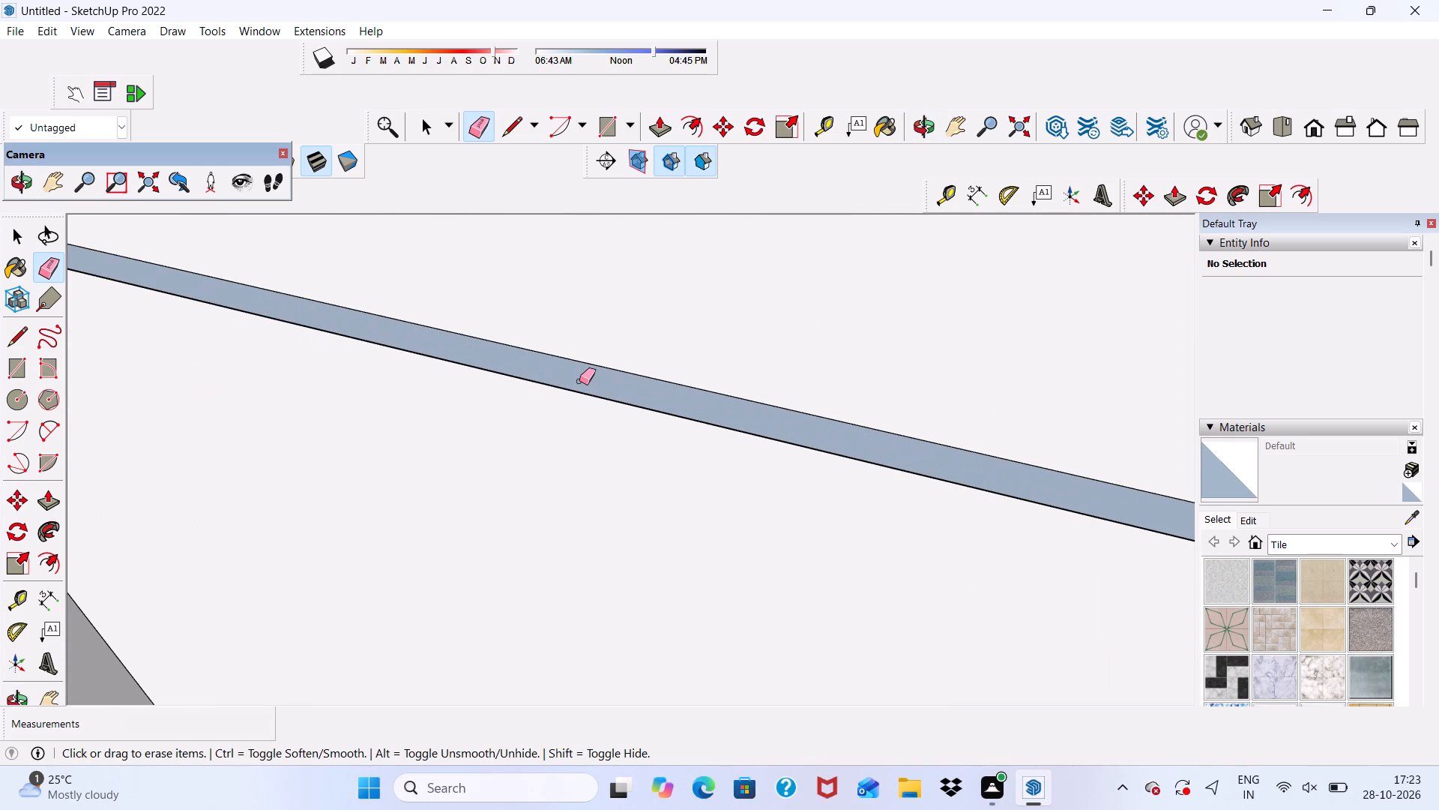
{"action": "left_click_drag", "start_coordinate": [579, 382], "coordinate": [579, 397]}
{"action": "scroll", "coordinate": [543, 371], "scroll_direction": "down", "scroll_amount": 5}
{"action": "middle_click_drag", "start_coordinate": [673, 395], "coordinate": [815, 388]}
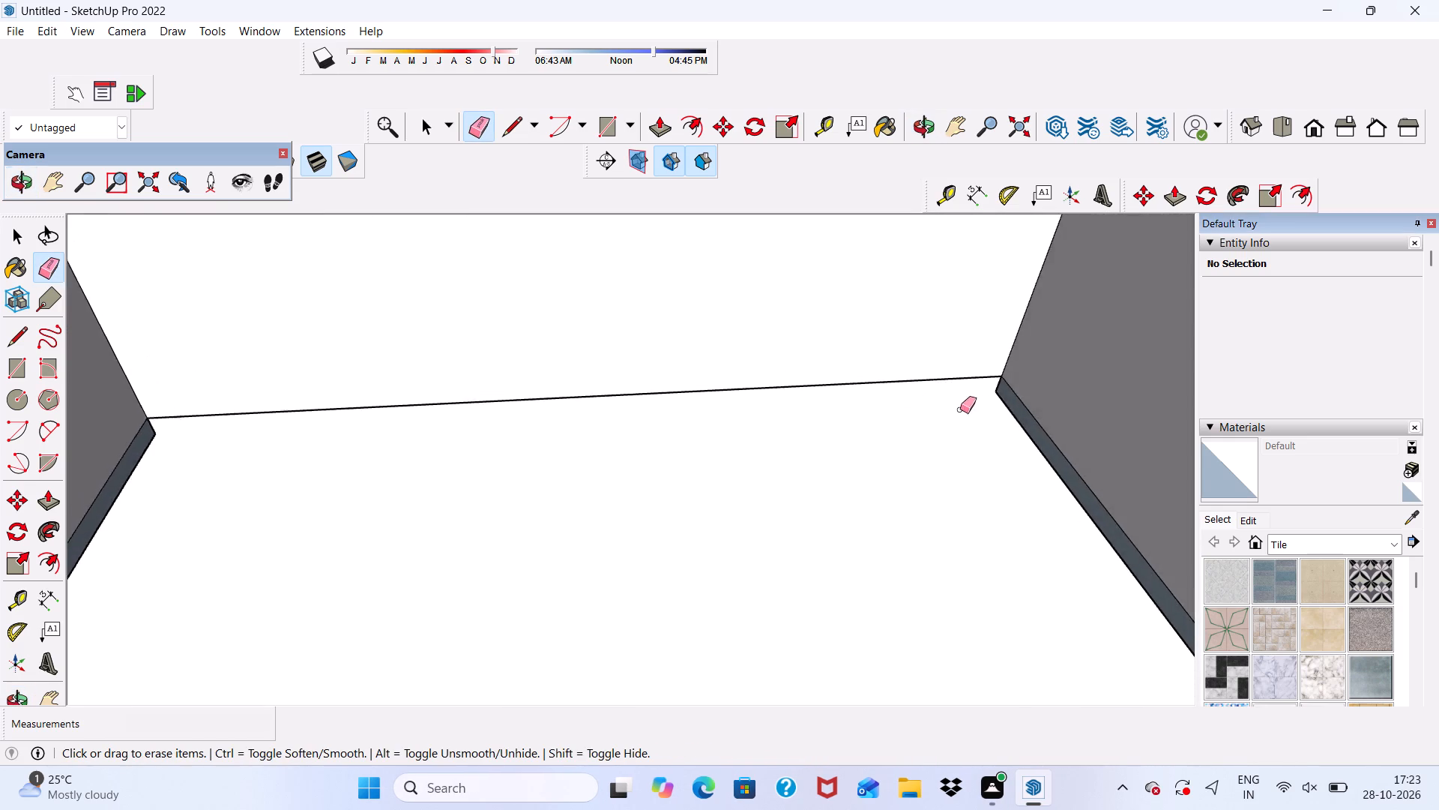
{"action": "scroll", "coordinate": [979, 415], "scroll_direction": "up", "scroll_amount": 4}
{"action": "scroll", "coordinate": [1064, 387], "scroll_direction": "up", "scroll_amount": 4}
{"action": "scroll", "coordinate": [982, 371], "scroll_direction": "down", "scroll_amount": 2}
{"action": "middle_click_drag", "start_coordinate": [982, 383], "coordinate": [1120, 114]}
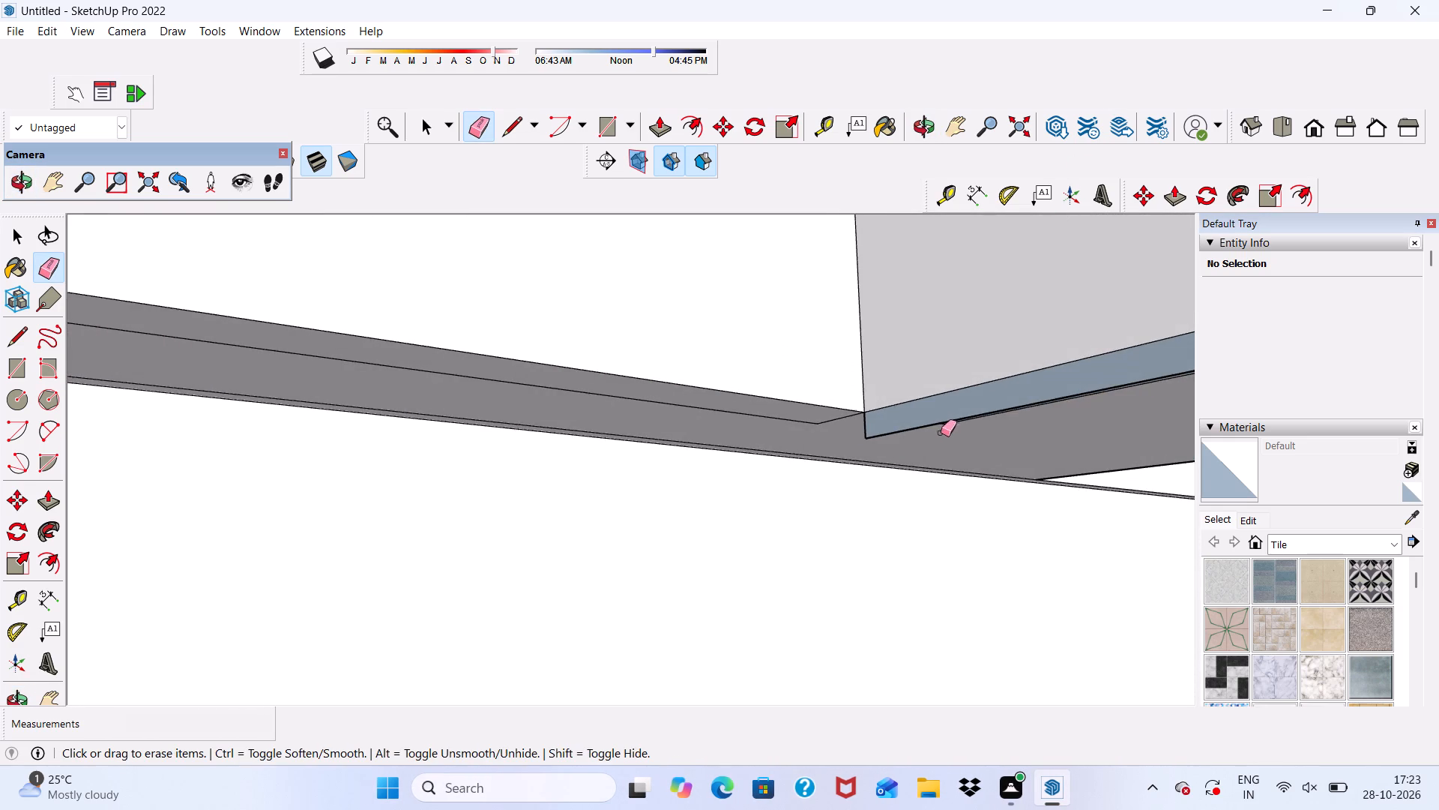
{"action": "scroll", "coordinate": [938, 434], "scroll_direction": "up", "scroll_amount": 2}
{"action": "left_click", "coordinate": [924, 421]}
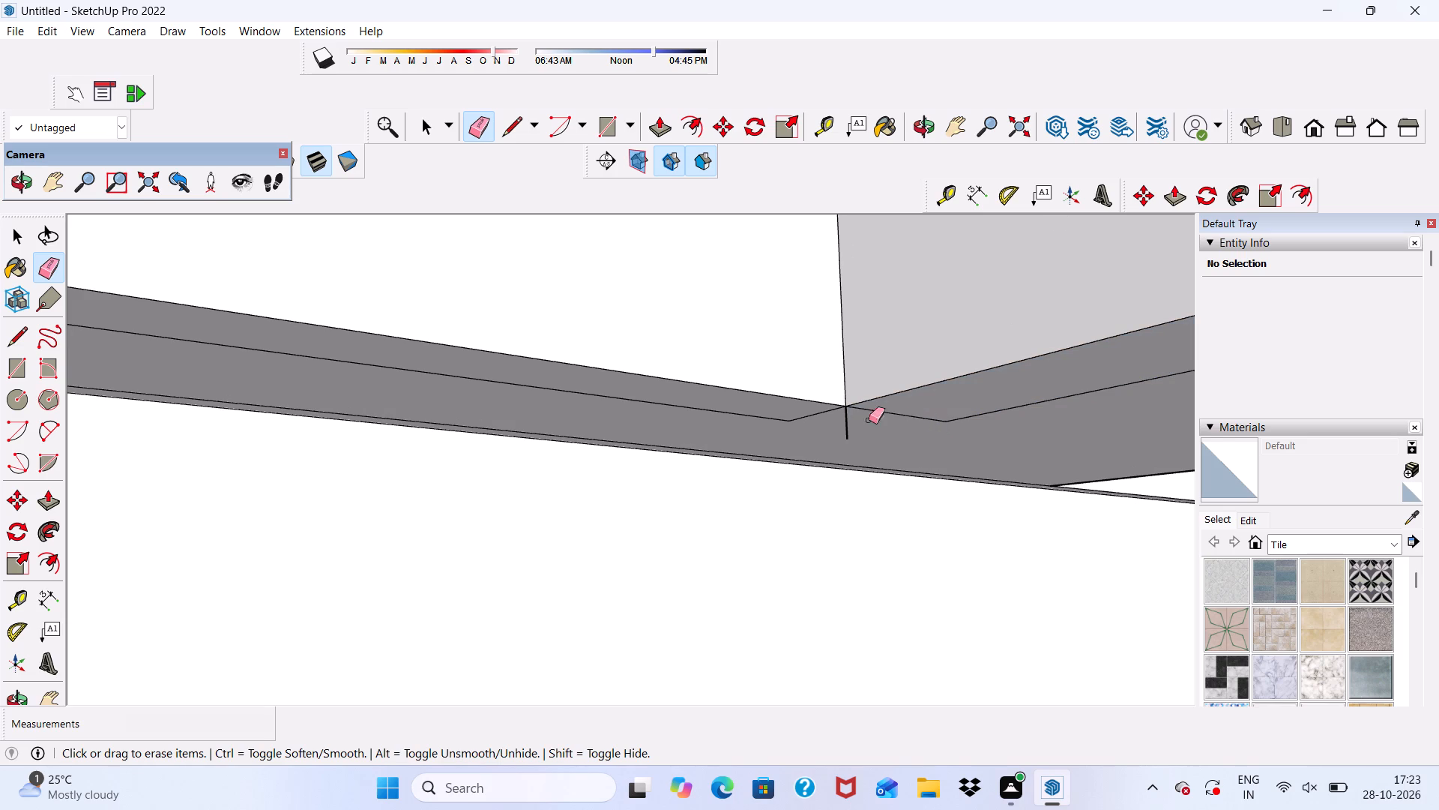
{"action": "left_click_drag", "start_coordinate": [844, 429], "coordinate": [854, 434]}
Erase the thin strip below the first slot's long side away from the second slot, plus the stray edge at its inner corner.
{"action": "scroll", "coordinate": [779, 382], "scroll_direction": "down", "scroll_amount": 6}
{"action": "middle_click_drag", "start_coordinate": [821, 406], "coordinate": [769, 425]}
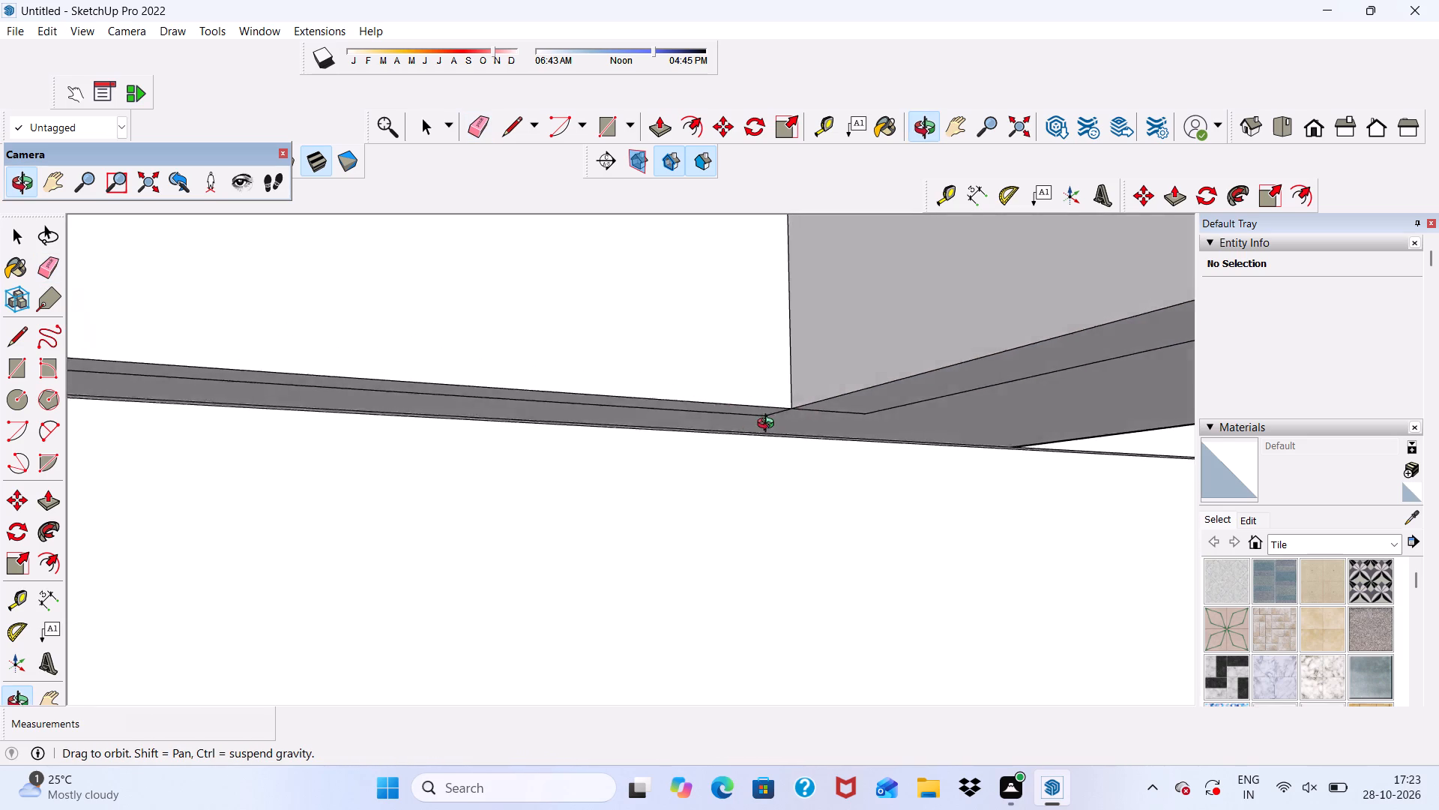
{"action": "middle_click_drag", "start_coordinate": [769, 425], "coordinate": [636, 478]}
{"action": "scroll", "coordinate": [702, 394], "scroll_direction": "down", "scroll_amount": 5}
{"action": "scroll", "coordinate": [762, 377], "scroll_direction": "down", "scroll_amount": 10}
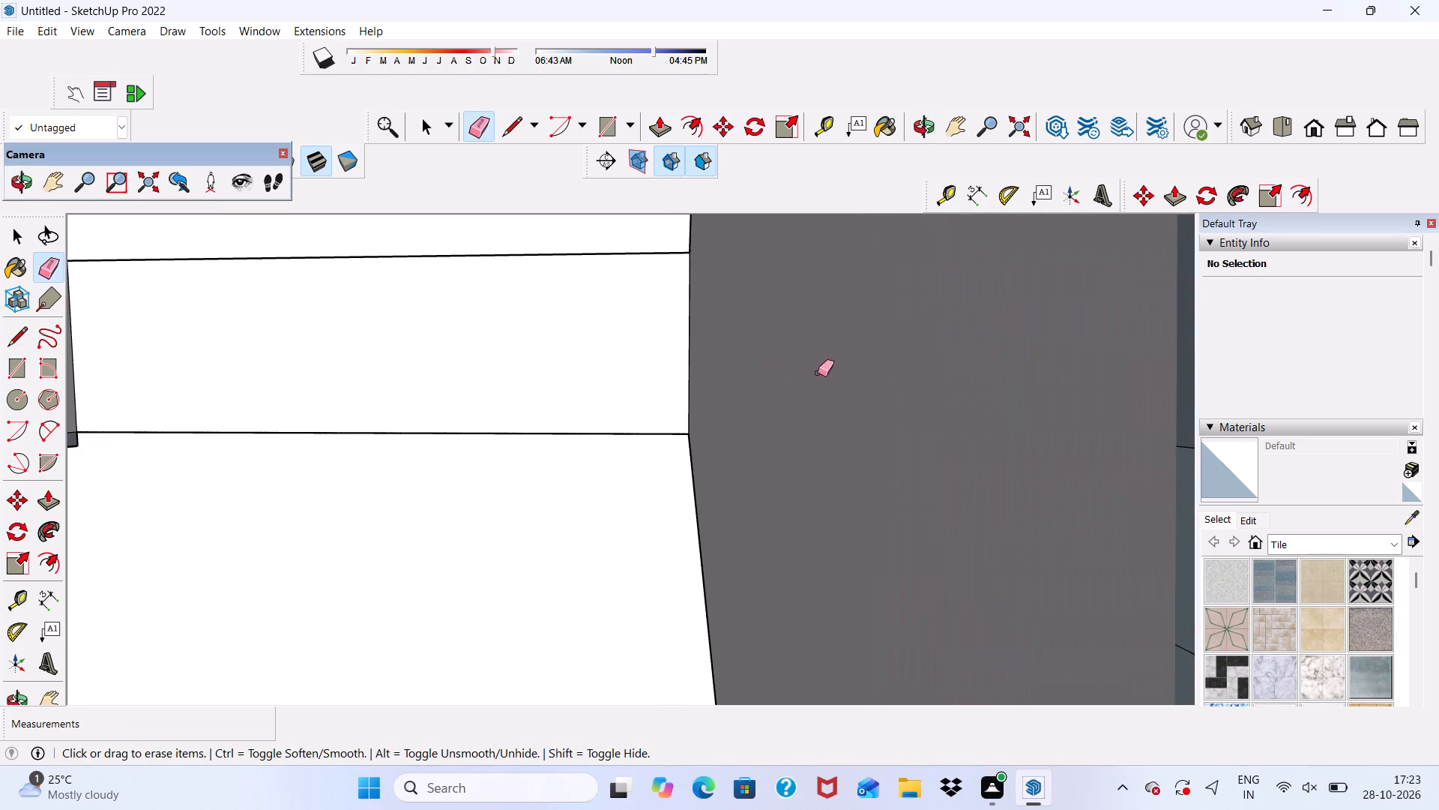
{"action": "scroll", "coordinate": [818, 373], "scroll_direction": "down", "scroll_amount": 14}
{"action": "scroll", "coordinate": [550, 380], "scroll_direction": "down", "scroll_amount": 5}
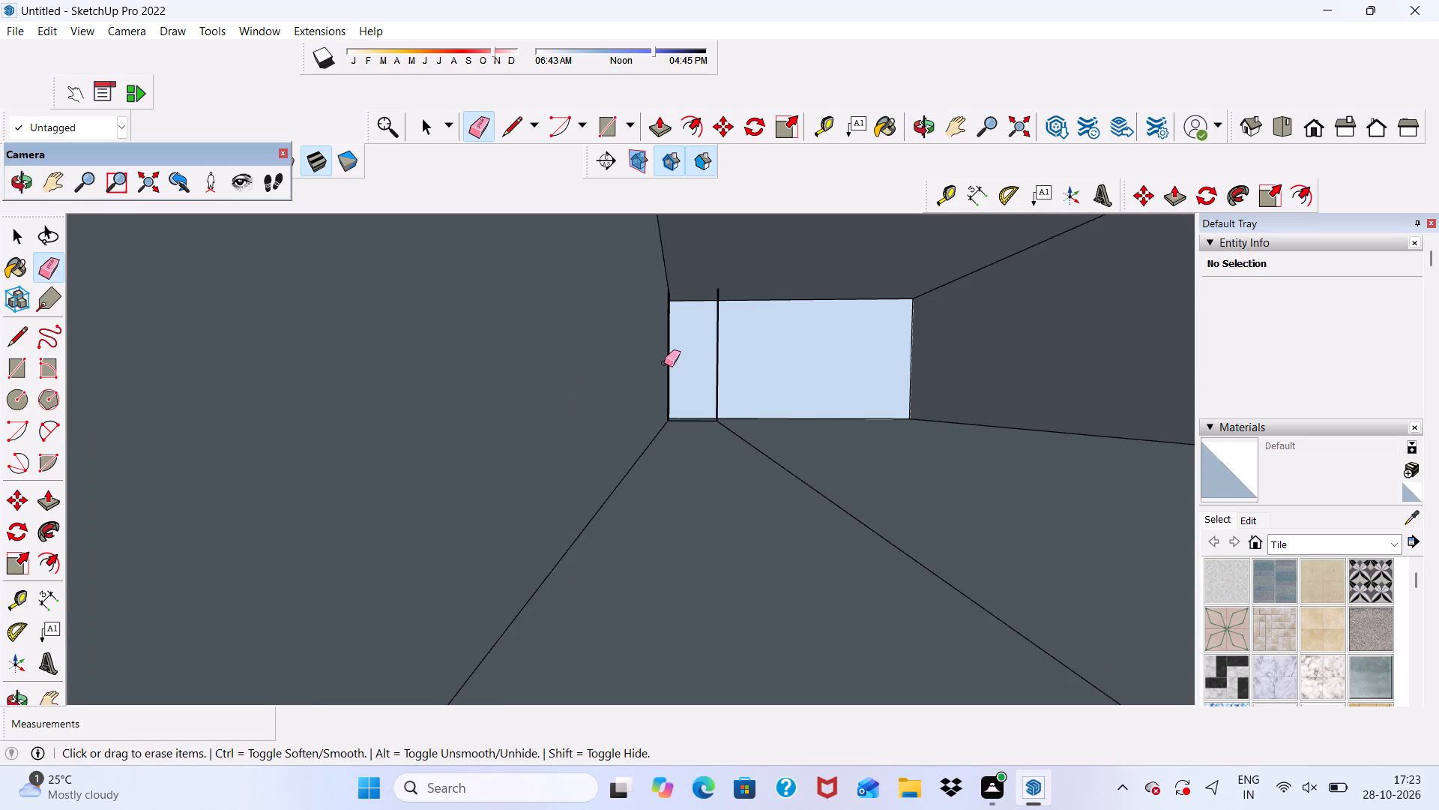
{"action": "scroll", "coordinate": [638, 352], "scroll_direction": "down", "scroll_amount": 3}
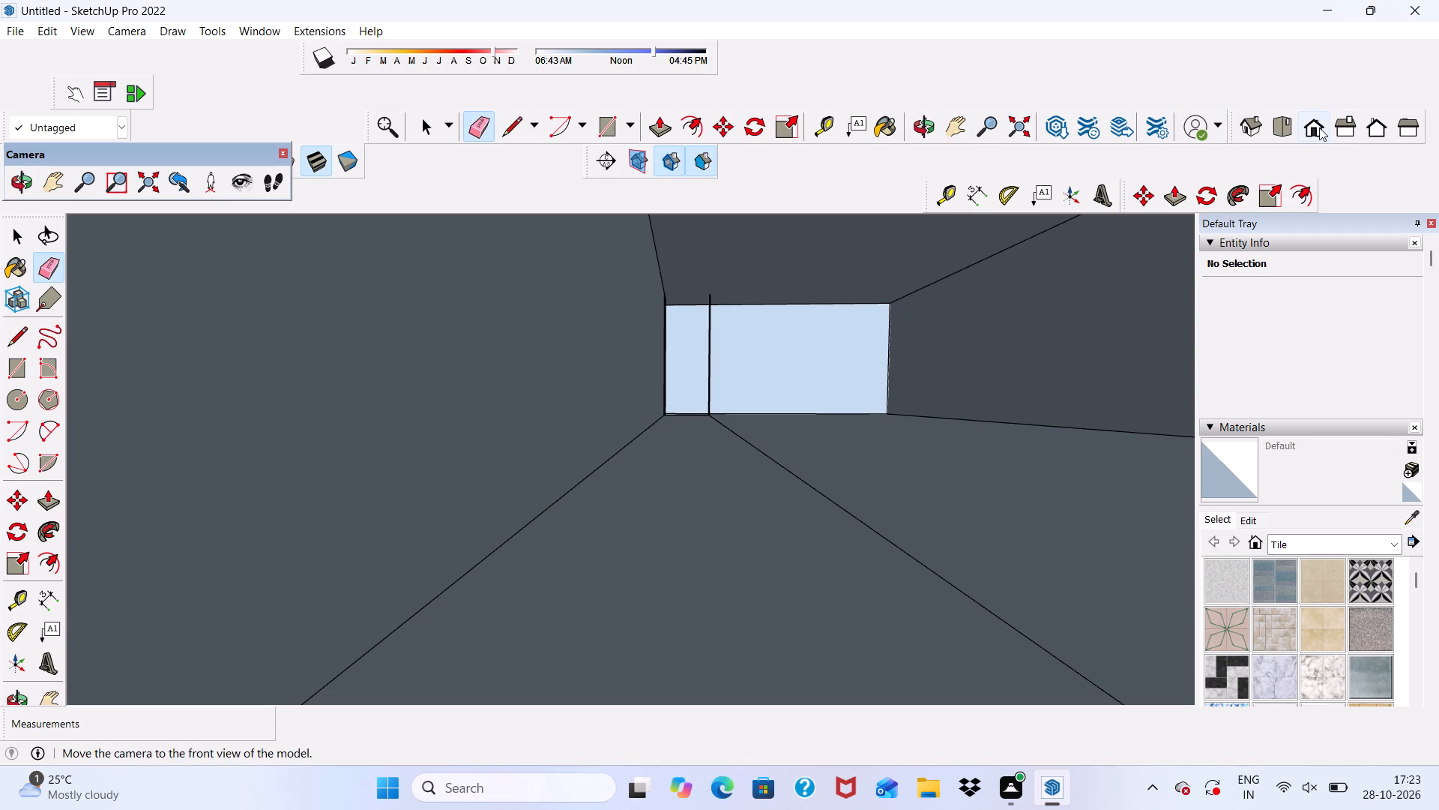
{"action": "left_click", "coordinate": [1319, 127]}
{"action": "scroll", "coordinate": [1004, 297], "scroll_direction": "down", "scroll_amount": 5}
{"action": "scroll", "coordinate": [776, 382], "scroll_direction": "down", "scroll_amount": 5}
{"action": "scroll", "coordinate": [647, 446], "scroll_direction": "down", "scroll_amount": 5}
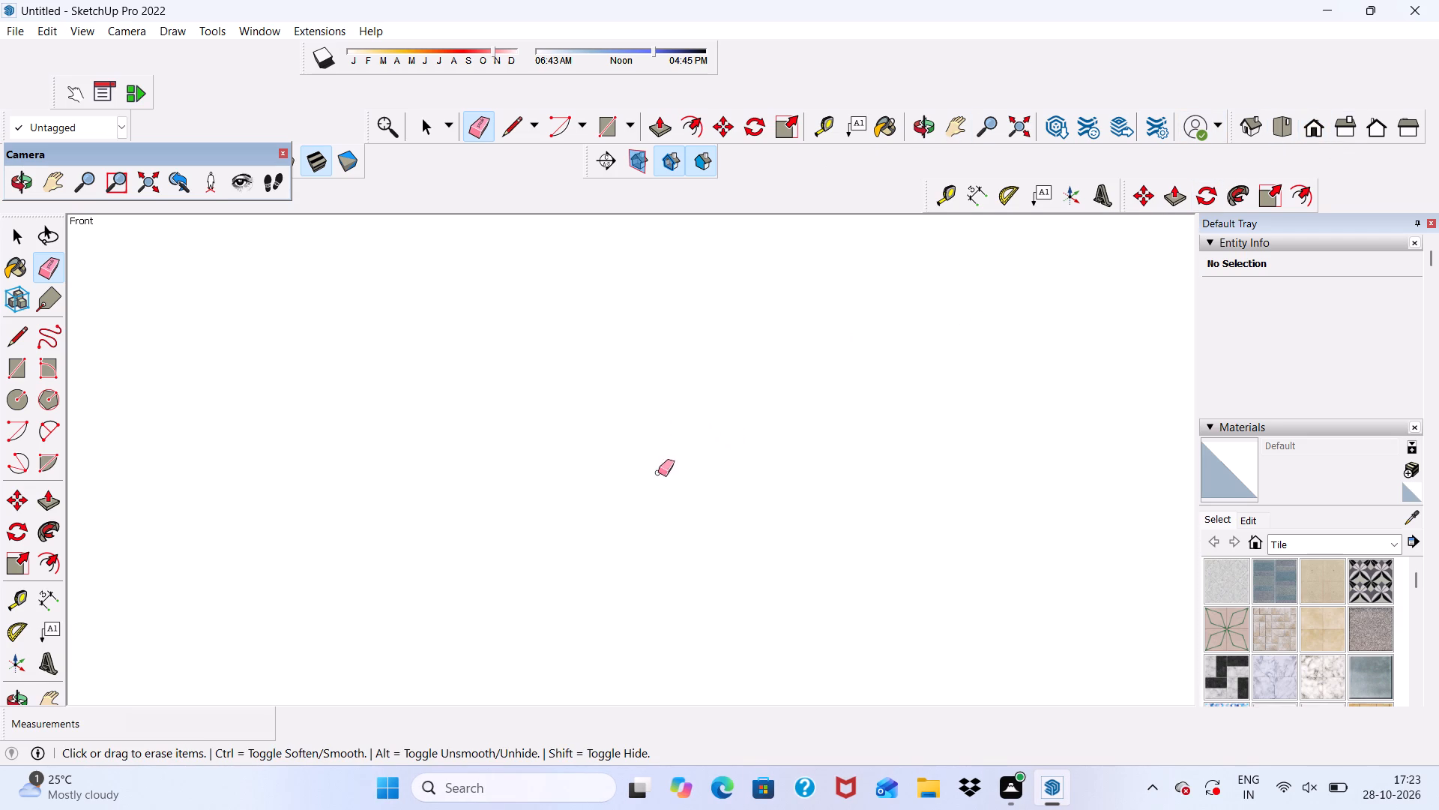
{"action": "scroll", "coordinate": [667, 388], "scroll_direction": "down", "scroll_amount": 10}
{"action": "scroll", "coordinate": [662, 364], "scroll_direction": "down", "scroll_amount": 15}
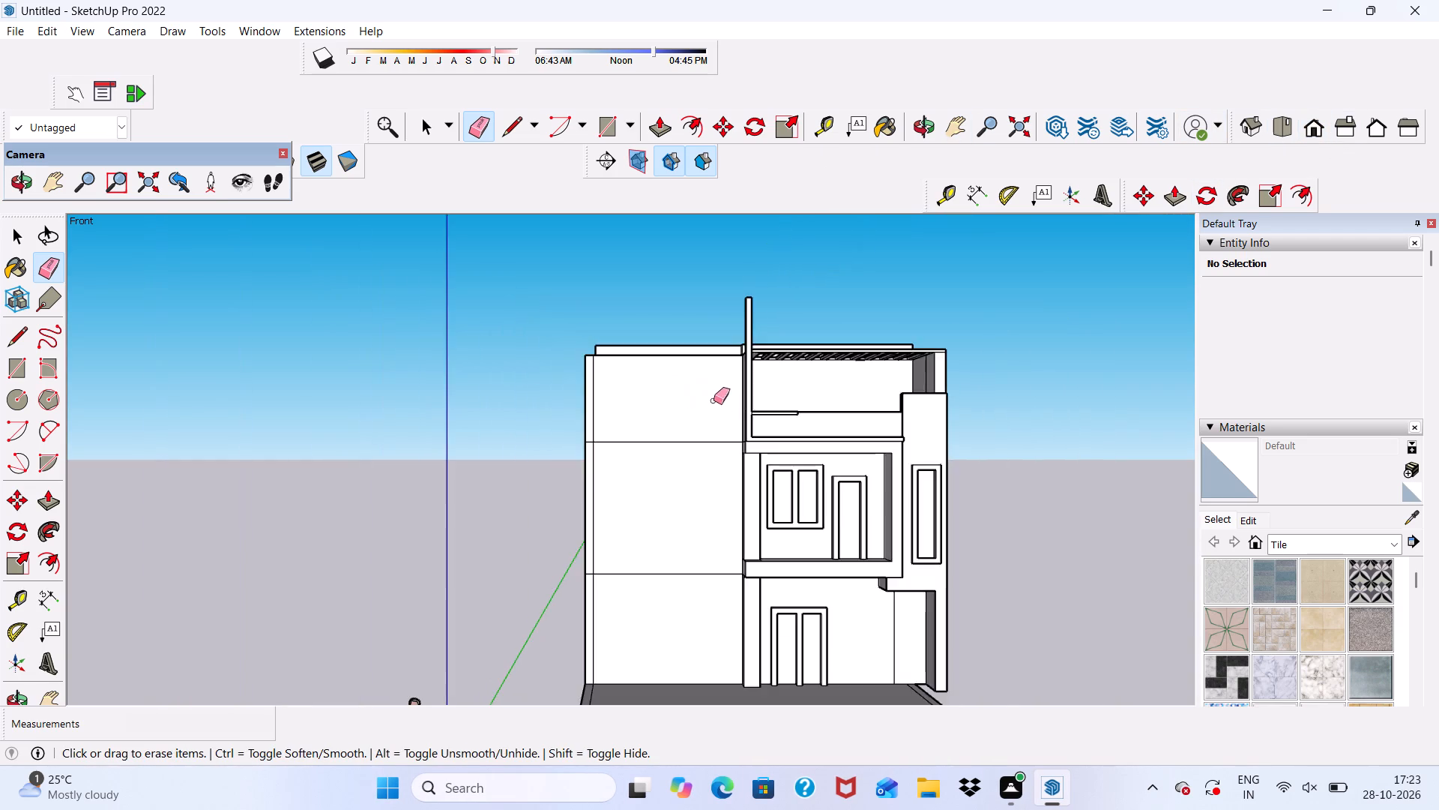
{"action": "scroll", "coordinate": [705, 395], "scroll_direction": "down", "scroll_amount": 18}
{"action": "scroll", "coordinate": [709, 448], "scroll_direction": "up", "scroll_amount": 4}
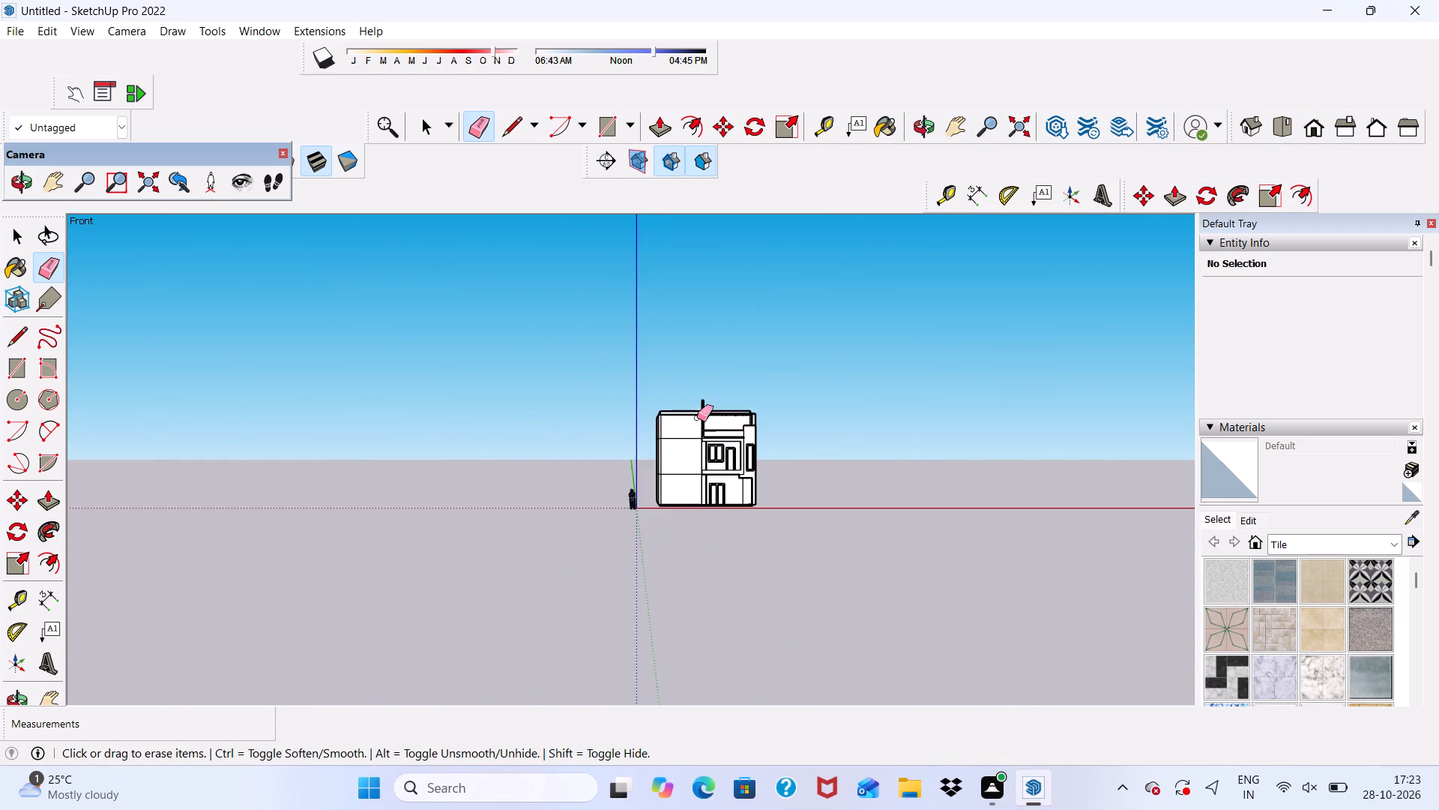
{"action": "scroll", "coordinate": [697, 418], "scroll_direction": "up", "scroll_amount": 10}
{"action": "scroll", "coordinate": [753, 409], "scroll_direction": "down", "scroll_amount": 1}
{"action": "middle_click_drag", "start_coordinate": [755, 410], "coordinate": [414, 691]}
{"action": "scroll", "coordinate": [761, 502], "scroll_direction": "up", "scroll_amount": 4}
{"action": "scroll", "coordinate": [698, 539], "scroll_direction": "down", "scroll_amount": 1}
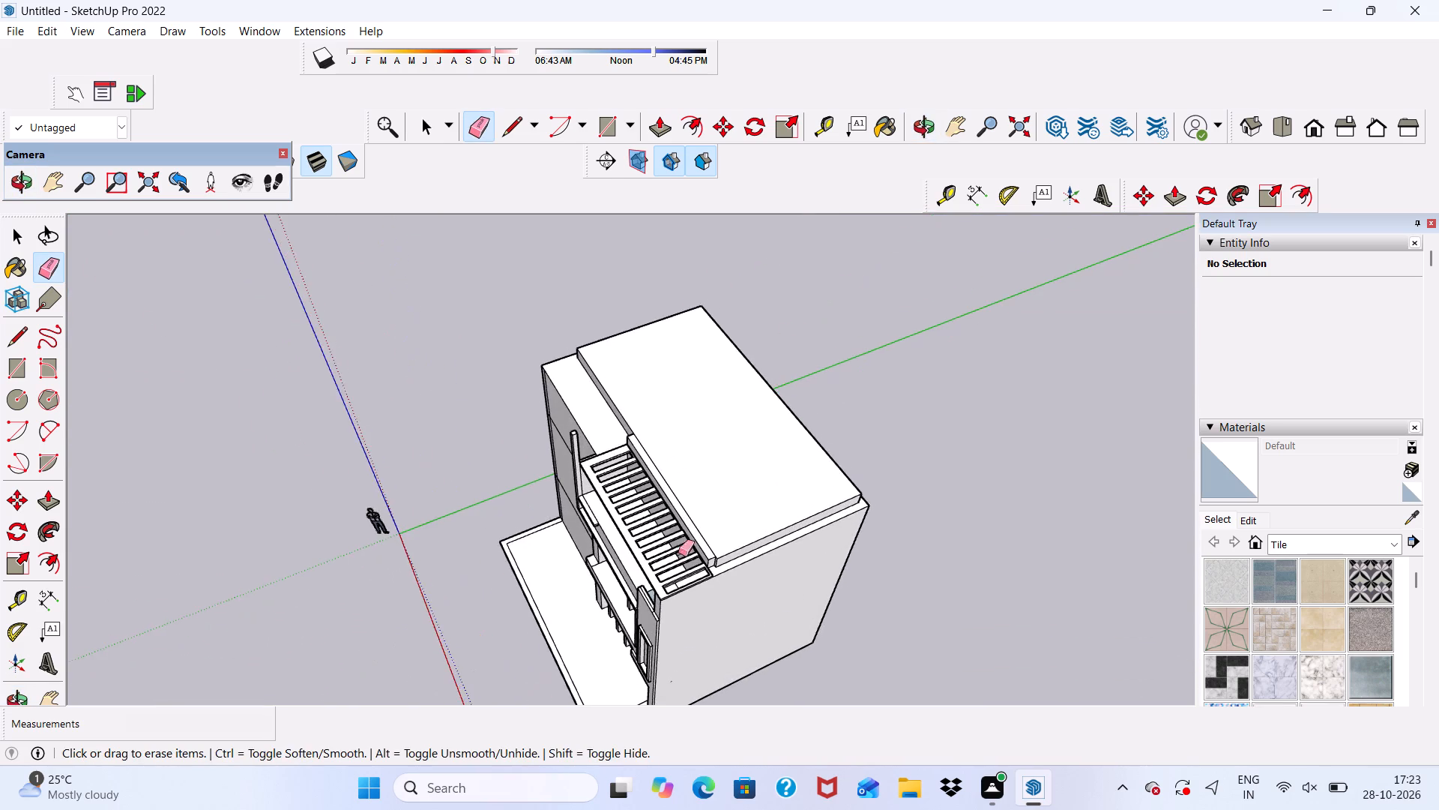
{"action": "middle_click_drag", "start_coordinate": [666, 559], "coordinate": [929, 289]}
{"action": "scroll", "coordinate": [826, 427], "scroll_direction": "up", "scroll_amount": 6}
{"action": "middle_click_drag", "start_coordinate": [753, 498], "coordinate": [791, 401]}
{"action": "scroll", "coordinate": [704, 448], "scroll_direction": "up", "scroll_amount": 2}
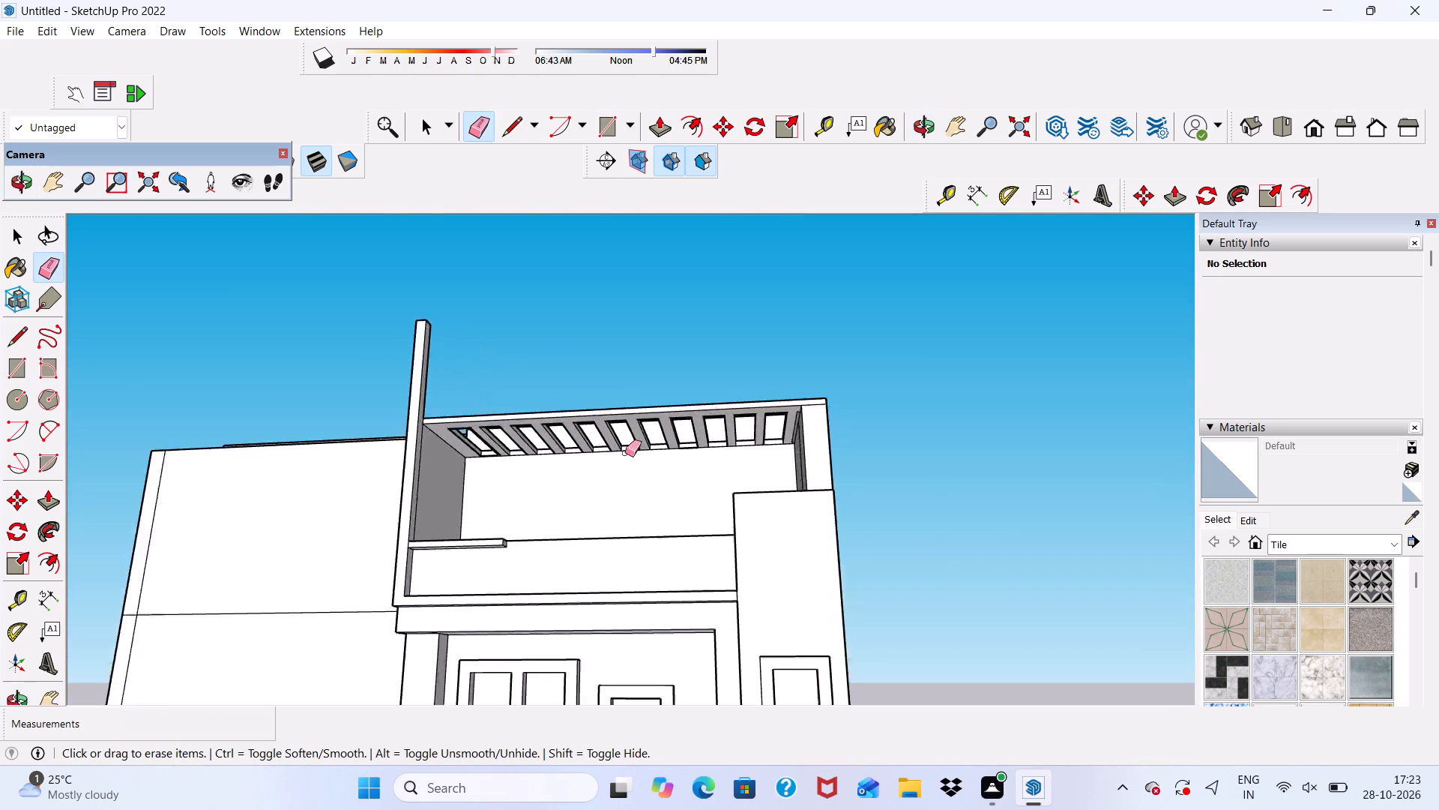
{"action": "scroll", "coordinate": [625, 453], "scroll_direction": "up", "scroll_amount": 20}
{"action": "scroll", "coordinate": [625, 453], "scroll_direction": "up", "scroll_amount": 8}
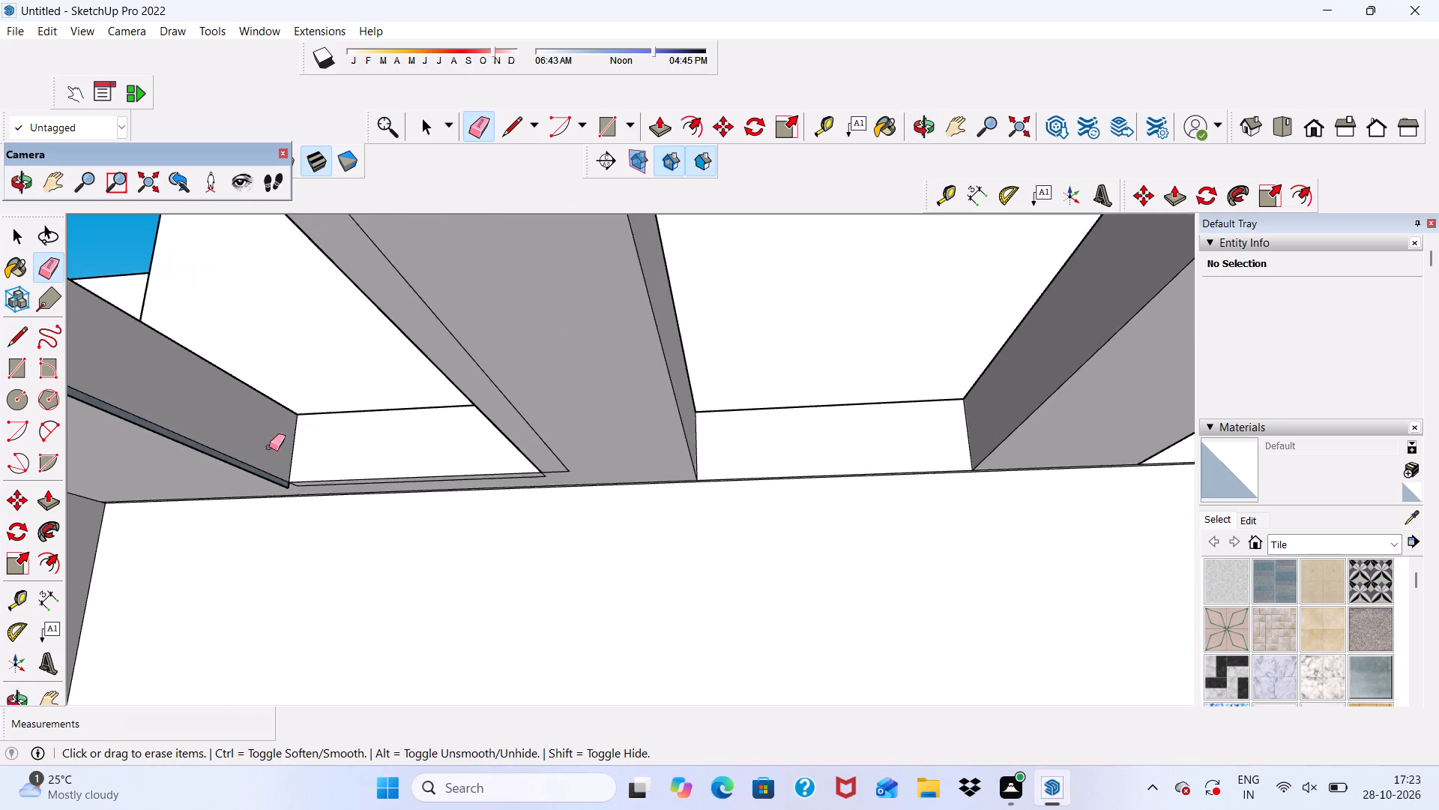
{"action": "scroll", "coordinate": [269, 447], "scroll_direction": "up", "scroll_amount": 7}
{"action": "left_click", "coordinate": [250, 480]}
{"action": "scroll", "coordinate": [288, 460], "scroll_direction": "down", "scroll_amount": 5}
{"action": "scroll", "coordinate": [403, 505], "scroll_direction": "up", "scroll_amount": 5}
{"action": "scroll", "coordinate": [282, 494], "scroll_direction": "up", "scroll_amount": 4}
{"action": "left_click_drag", "start_coordinate": [296, 501], "coordinate": [292, 492]}
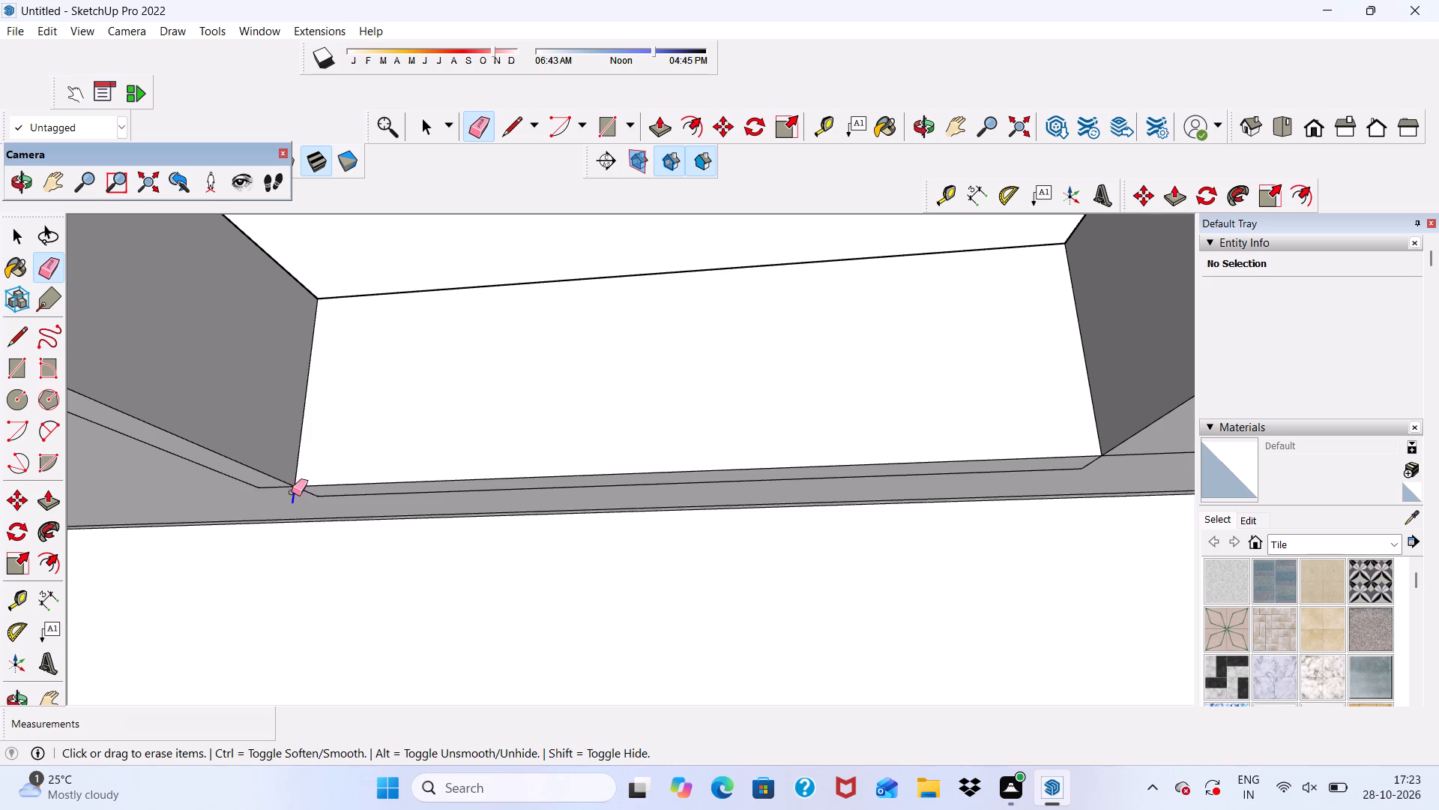
{"action": "left_click_drag", "start_coordinate": [292, 492], "coordinate": [290, 492]}
Erase the thin strip below the first slot's outer end face and the short stray edge at its corner nearest the second slot.
{"action": "scroll", "coordinate": [283, 484], "scroll_direction": "down", "scroll_amount": 16}
{"action": "scroll", "coordinate": [526, 454], "scroll_direction": "down", "scroll_amount": 5}
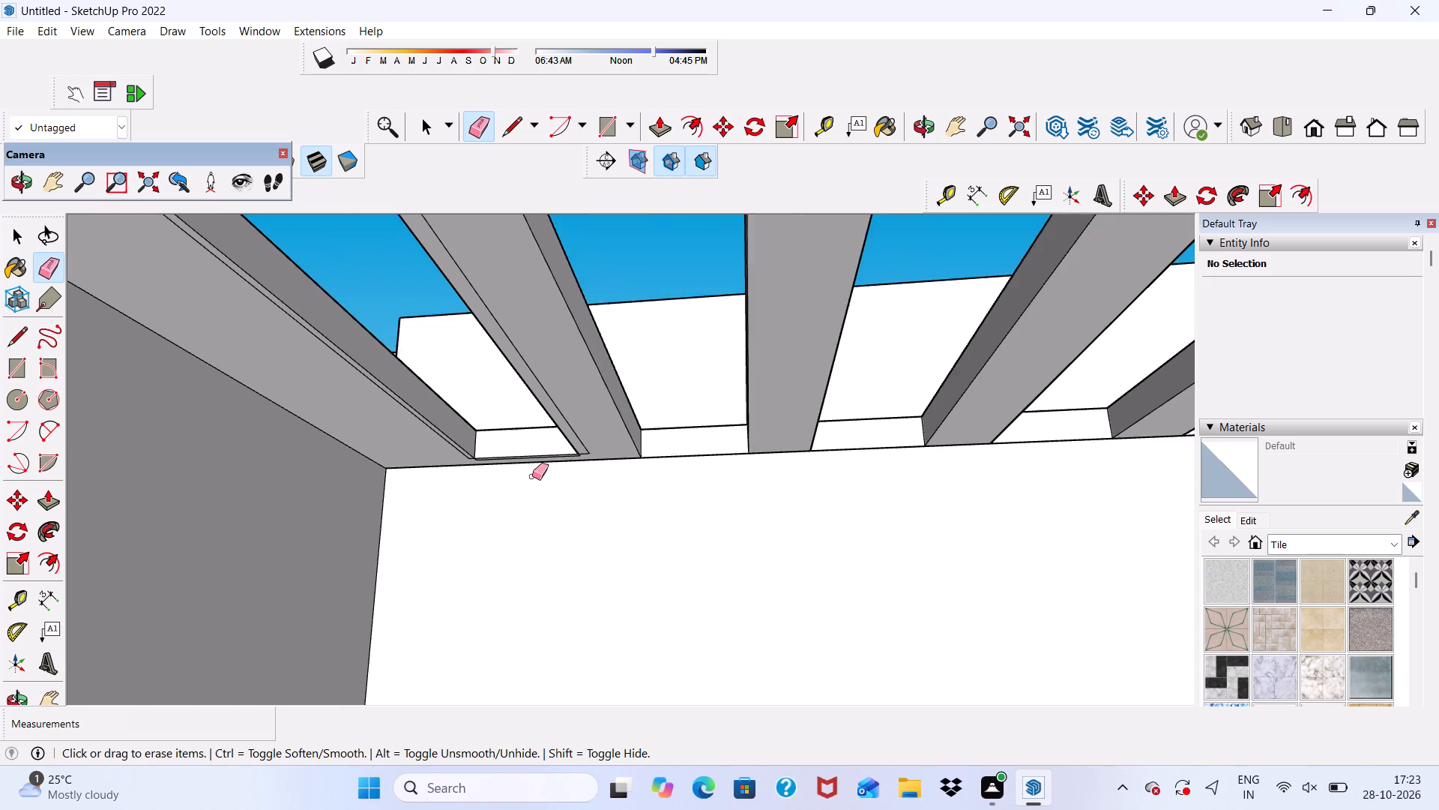
{"action": "scroll", "coordinate": [532, 482], "scroll_direction": "down", "scroll_amount": 5}
{"action": "middle_click_drag", "start_coordinate": [561, 350], "coordinate": [545, 292]}
{"action": "scroll", "coordinate": [473, 278], "scroll_direction": "up", "scroll_amount": 5}
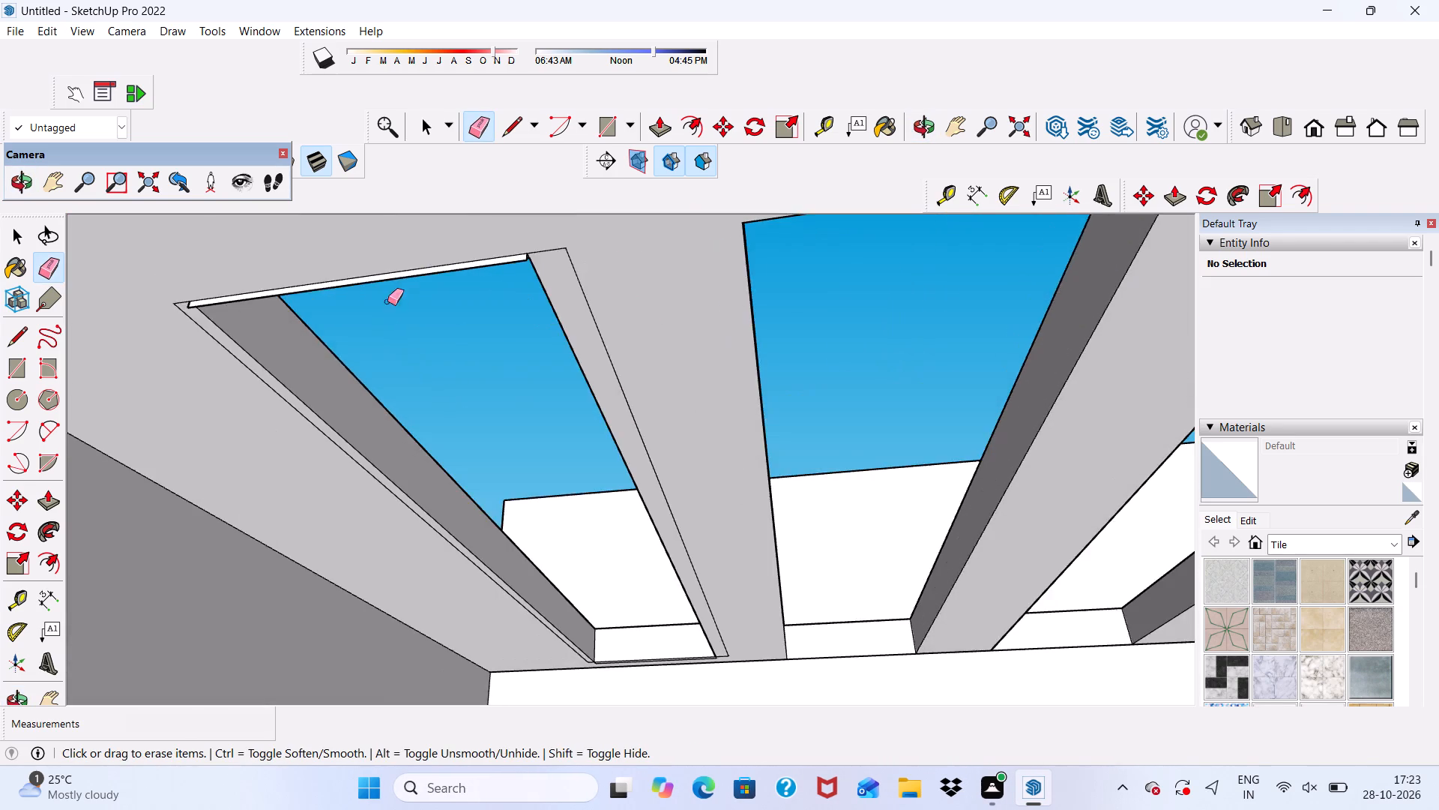
{"action": "scroll", "coordinate": [505, 268], "scroll_direction": "up", "scroll_amount": 4}
{"action": "scroll", "coordinate": [576, 246], "scroll_direction": "down", "scroll_amount": 7}
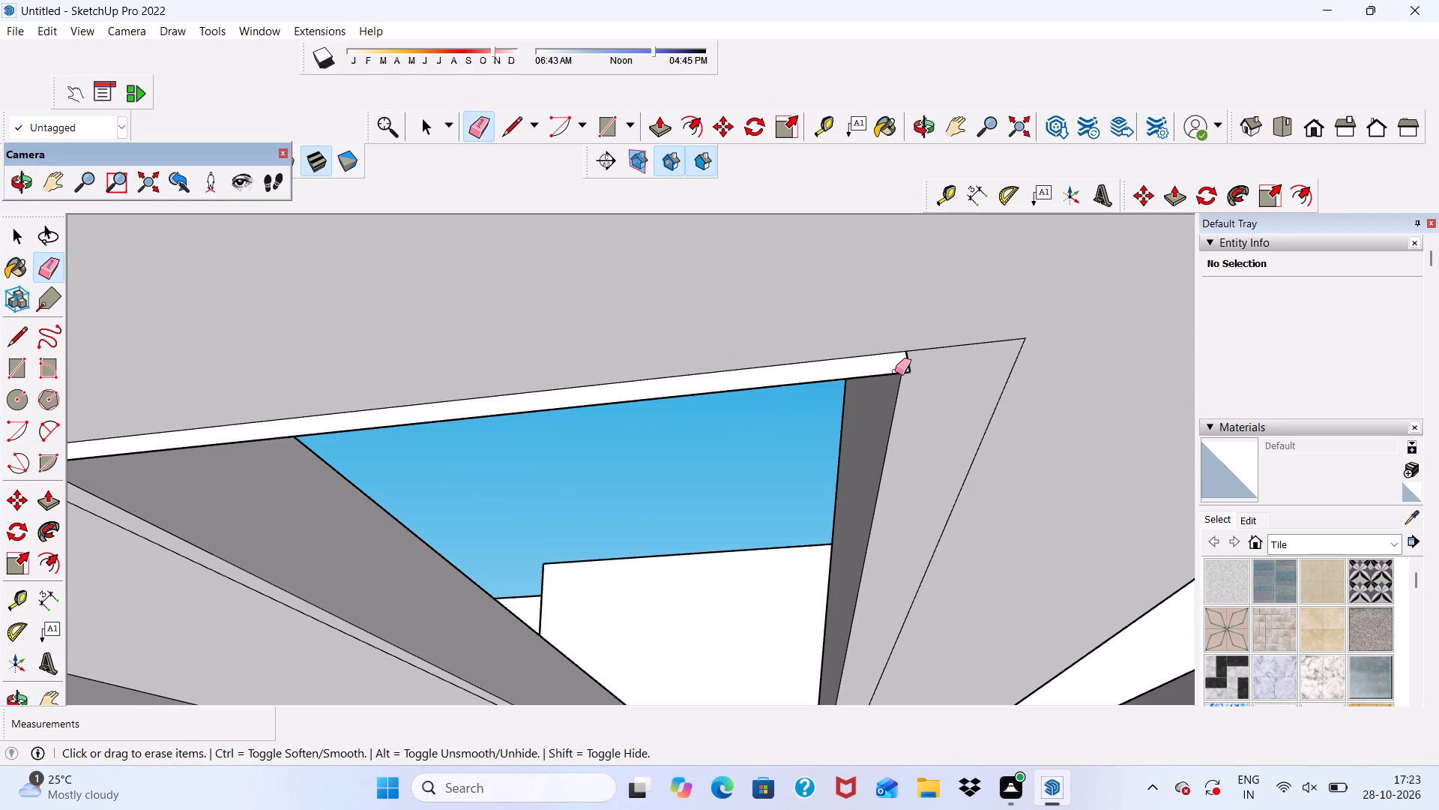
{"action": "left_click", "coordinate": [895, 371]}
{"action": "left_click", "coordinate": [902, 376]}
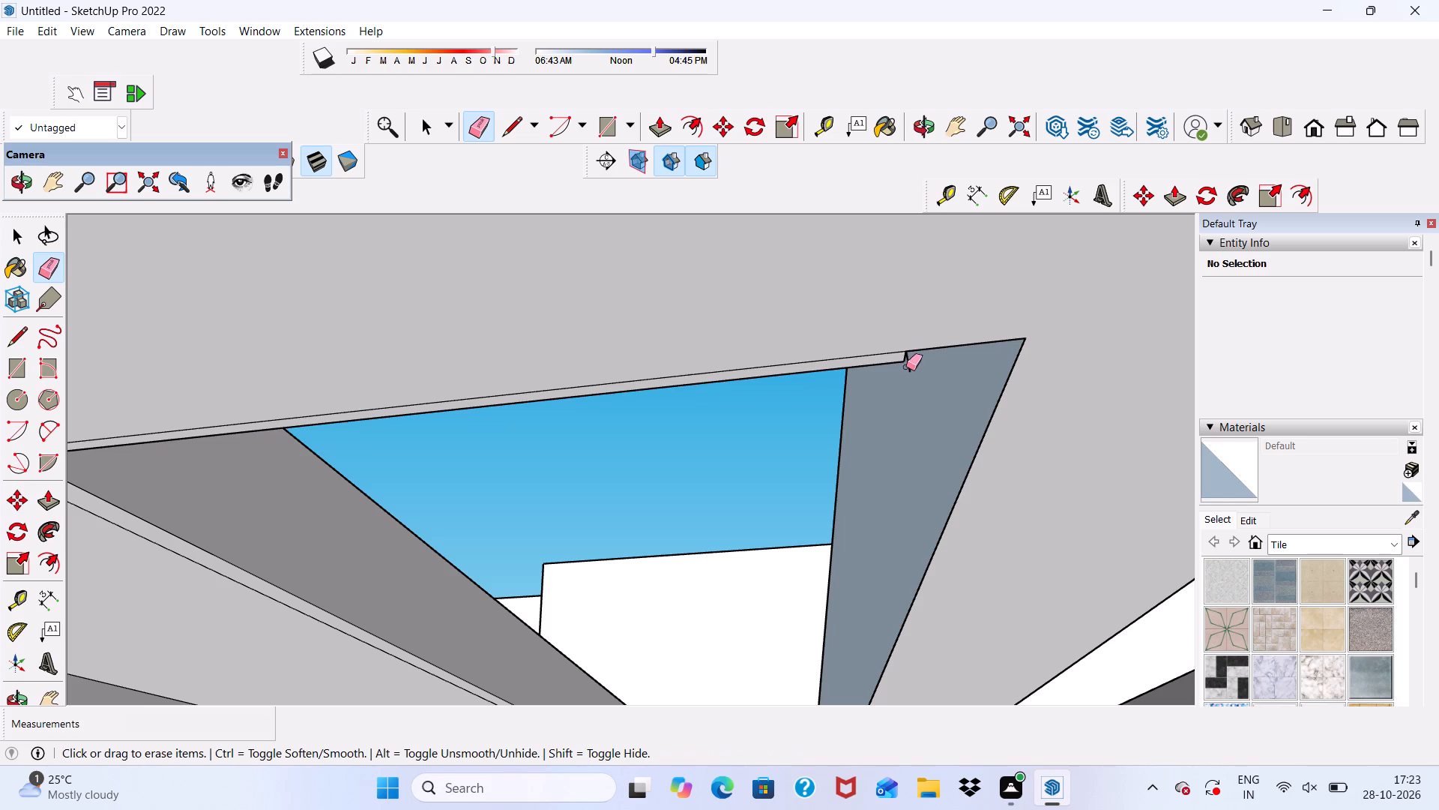
{"action": "key", "text": "ctrl+z"}
{"action": "scroll", "coordinate": [821, 382], "scroll_direction": "up", "scroll_amount": 1}
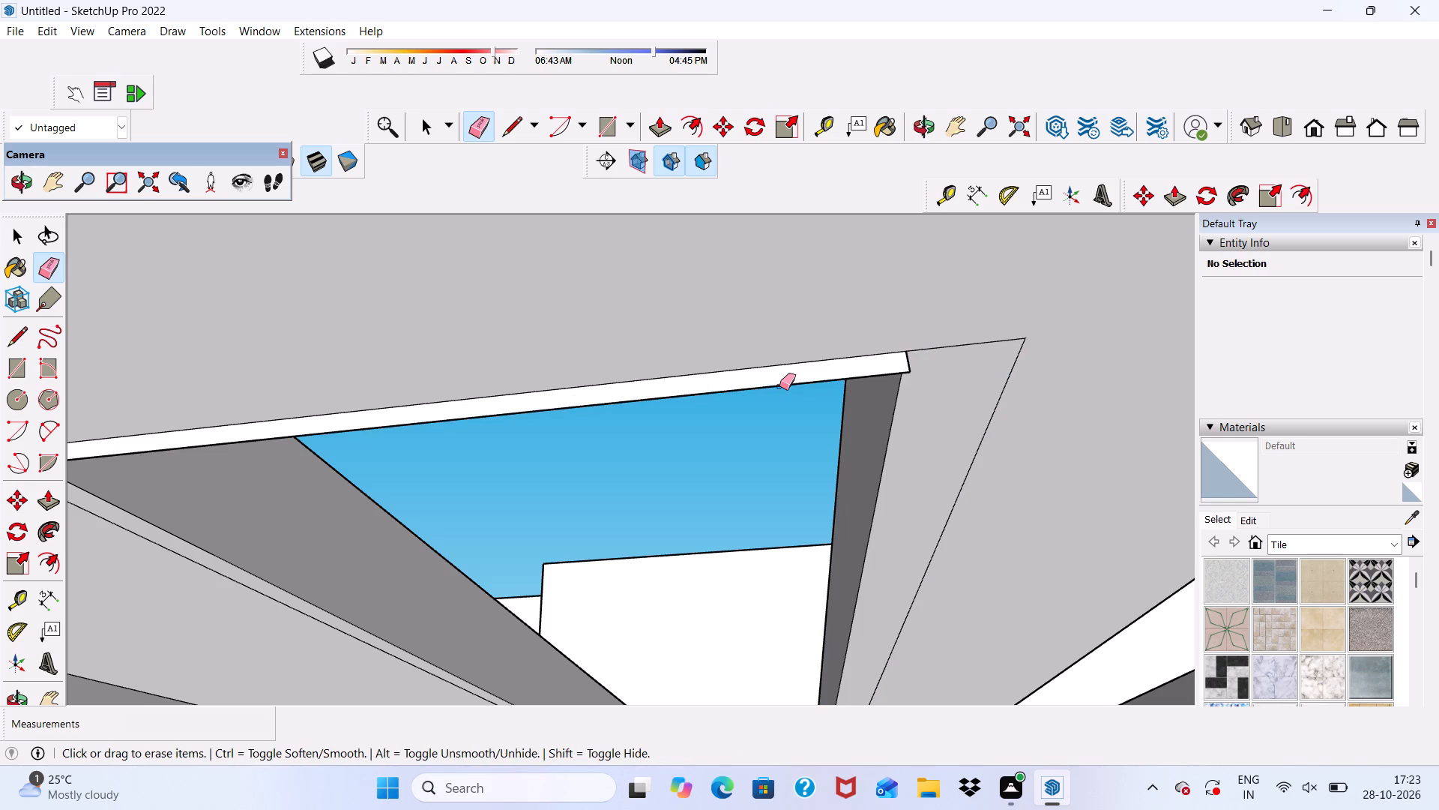
{"action": "left_click", "coordinate": [775, 386]}
{"action": "left_click", "coordinate": [919, 353]}
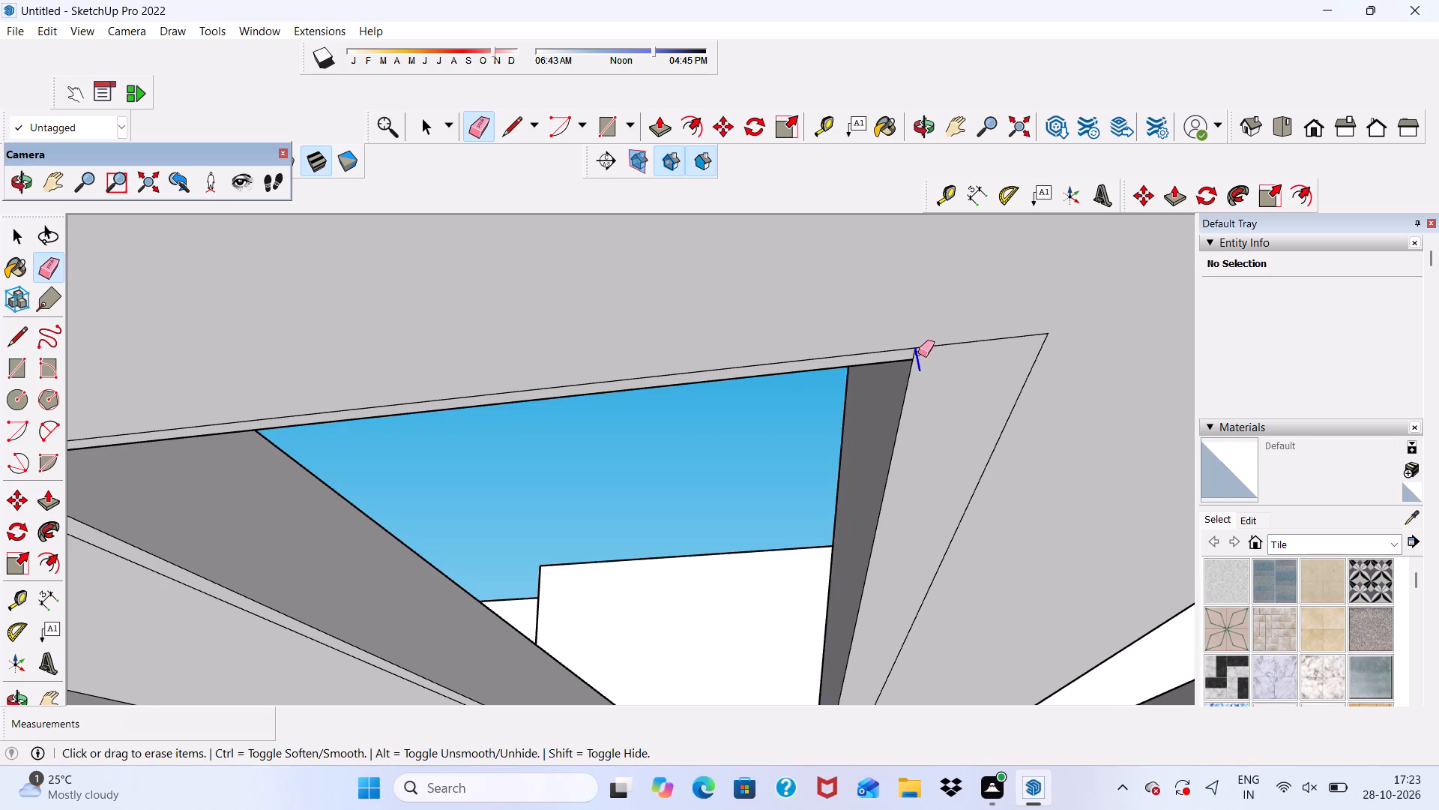
Erase the stray edge at the first slot's outer corner away from the second slot, plus the leftover underside outline along the outer end and that side.
{"action": "scroll", "coordinate": [897, 316], "scroll_direction": "down", "scroll_amount": 7}
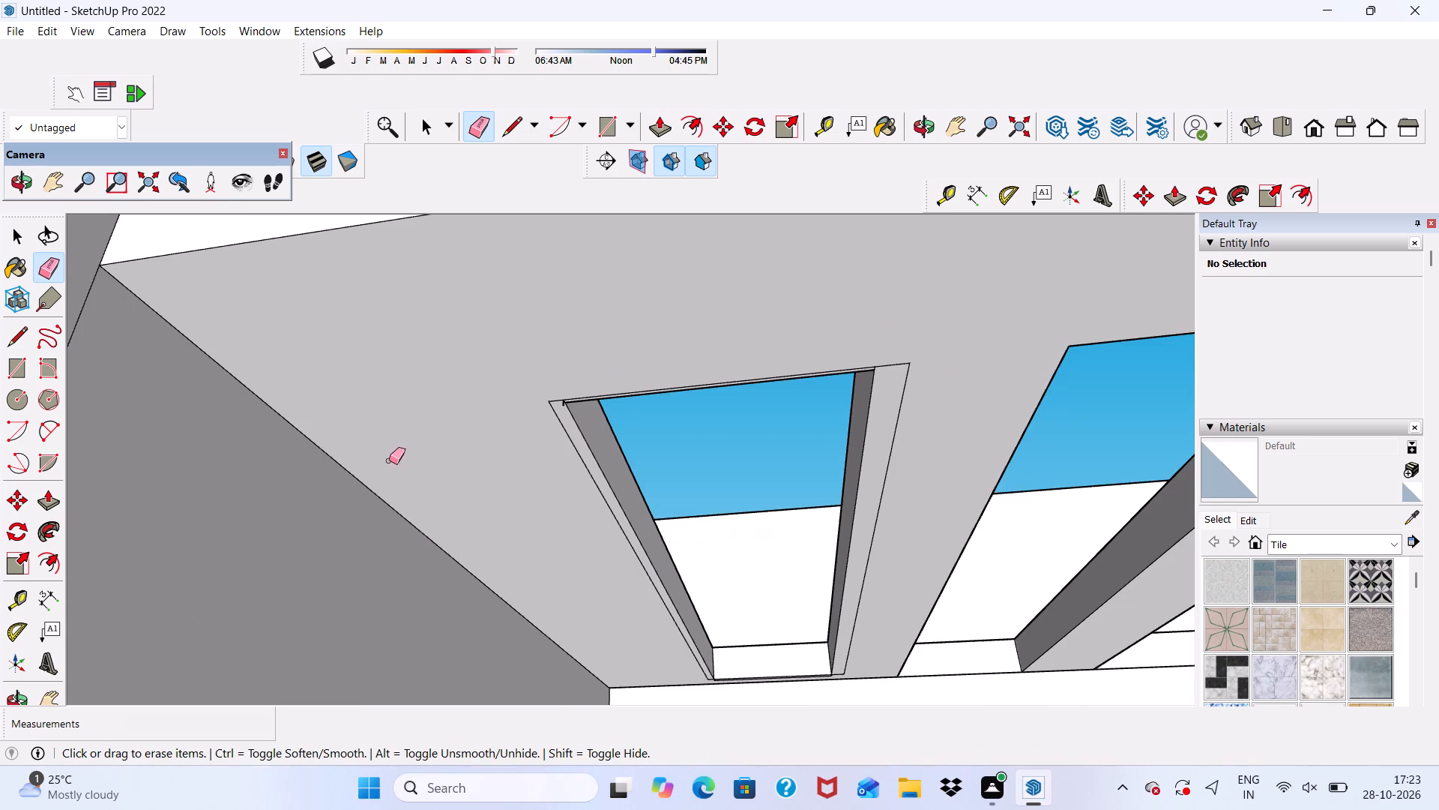
{"action": "scroll", "coordinate": [479, 383], "scroll_direction": "up", "scroll_amount": 16}
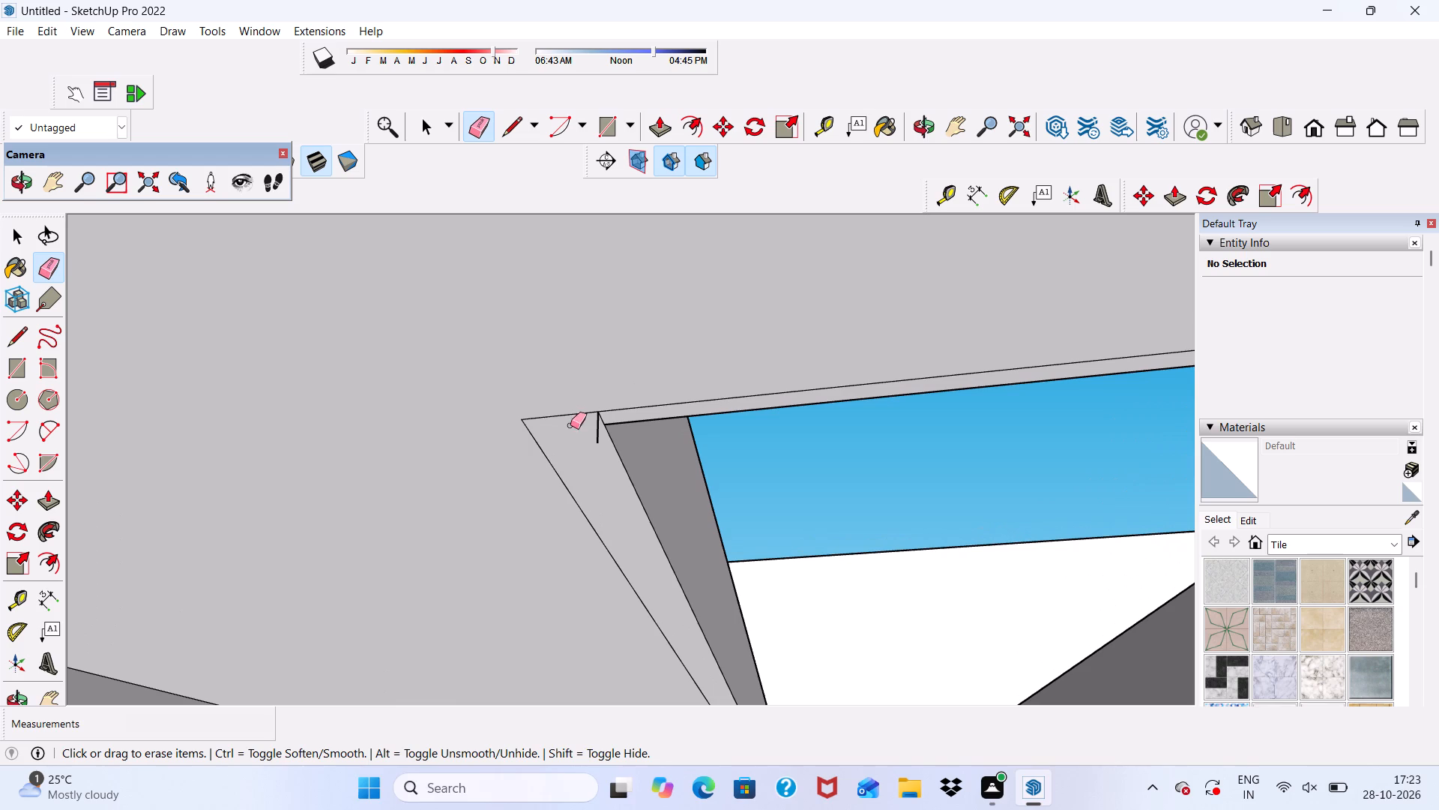
{"action": "left_click", "coordinate": [587, 427]}
{"action": "scroll", "coordinate": [596, 422], "scroll_direction": "up", "scroll_amount": 3}
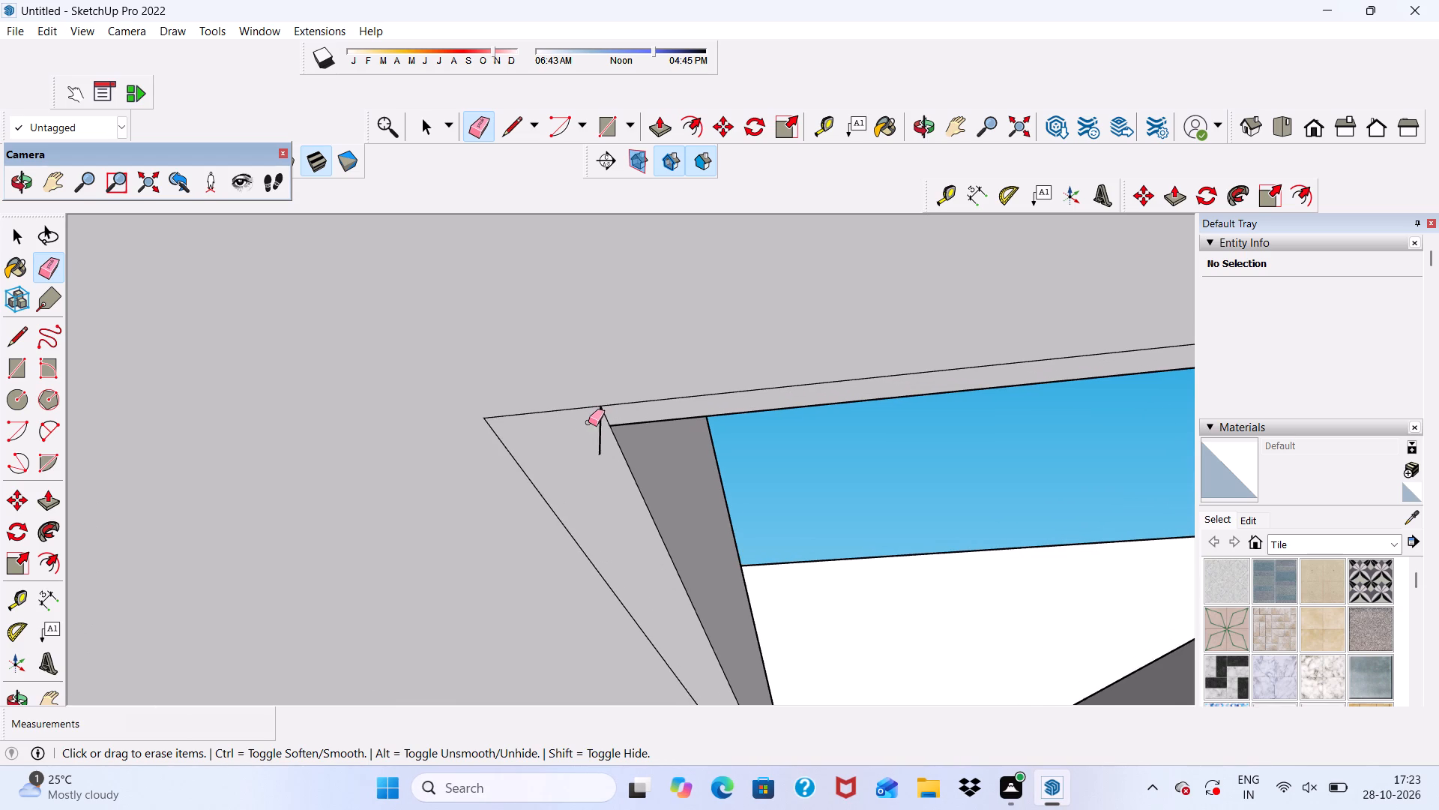
{"action": "scroll", "coordinate": [588, 422], "scroll_direction": "up", "scroll_amount": 2}
{"action": "left_click", "coordinate": [597, 430]}
{"action": "left_click_drag", "start_coordinate": [593, 430], "coordinate": [597, 446]}
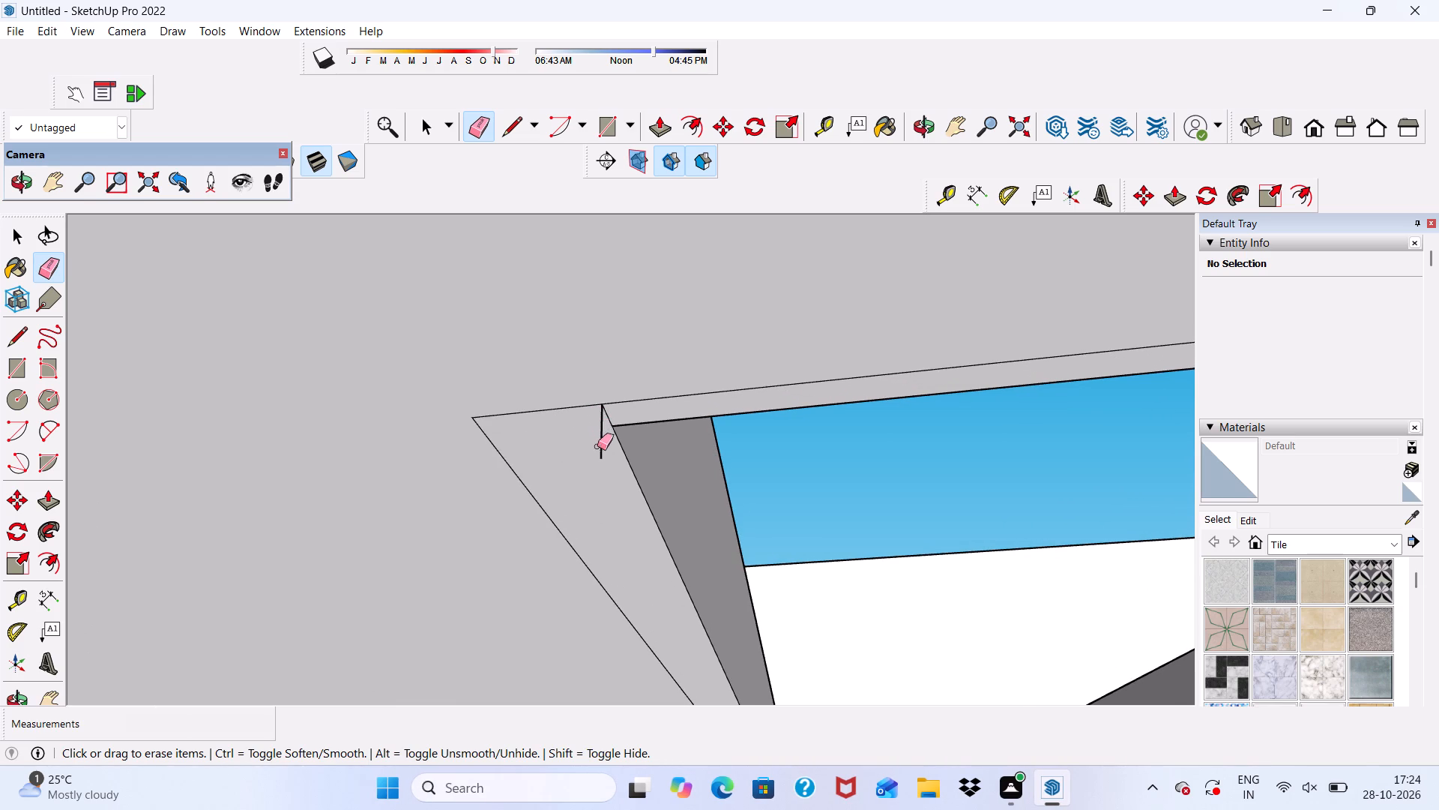
{"action": "left_click_drag", "start_coordinate": [597, 446], "coordinate": [600, 448]}
{"action": "left_click", "coordinate": [600, 448]}
{"action": "left_click_drag", "start_coordinate": [597, 403], "coordinate": [608, 404]}
{"action": "left_click_drag", "start_coordinate": [511, 423], "coordinate": [501, 442]}
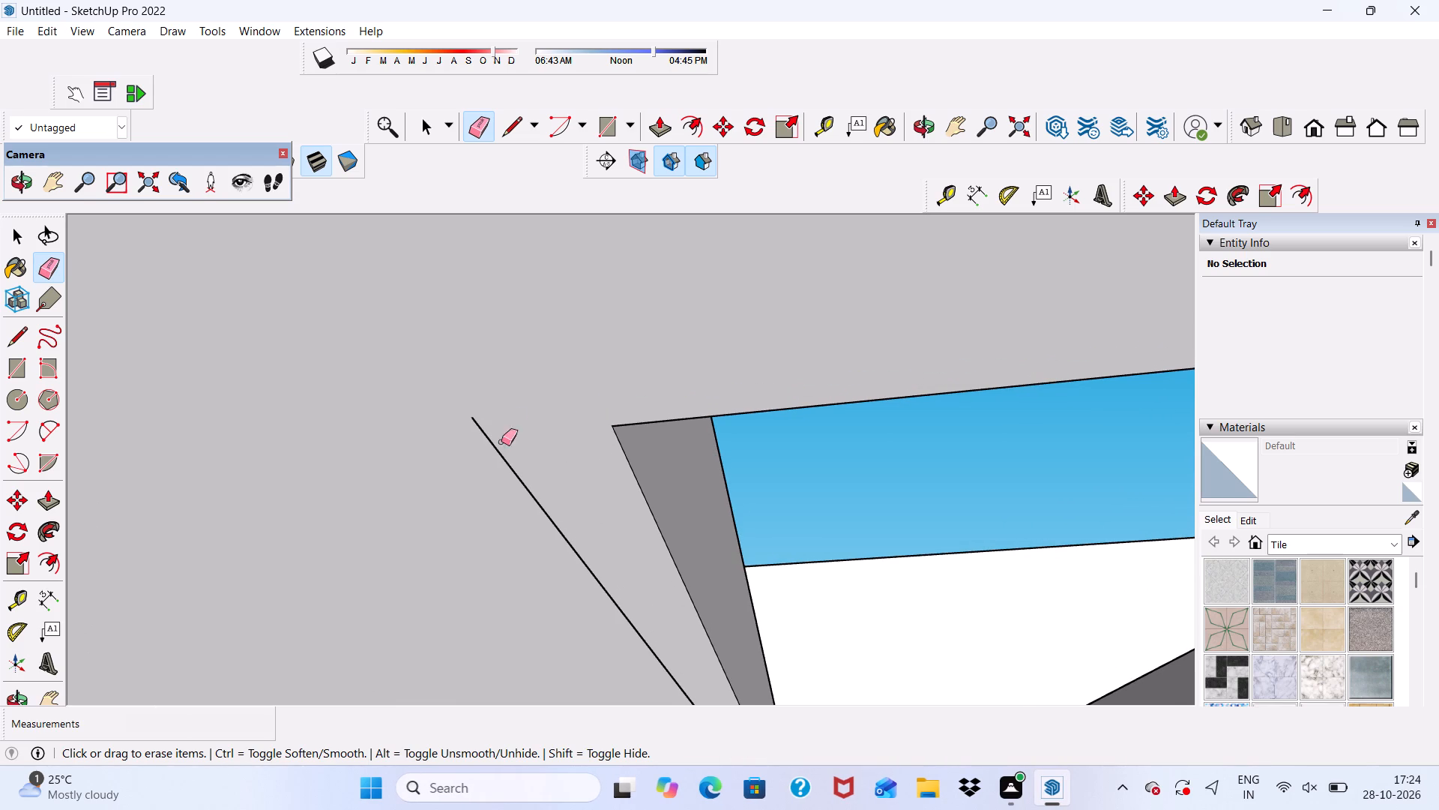
{"action": "left_click_drag", "start_coordinate": [501, 442], "coordinate": [497, 454]}
{"action": "scroll", "coordinate": [483, 413], "scroll_direction": "down", "scroll_amount": 10}
{"action": "scroll", "coordinate": [532, 530], "scroll_direction": "down", "scroll_amount": 2}
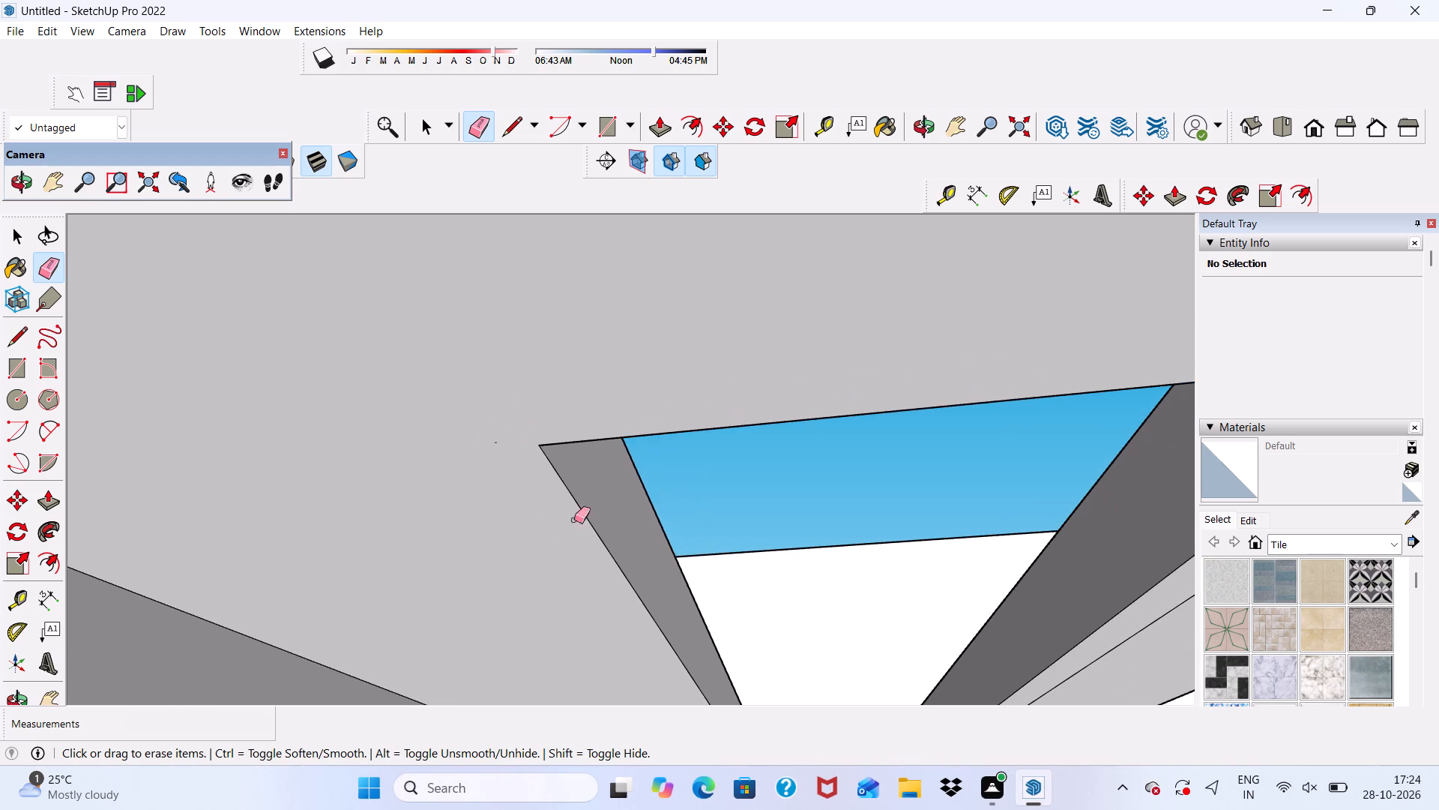
{"action": "scroll", "coordinate": [676, 370], "scroll_direction": "down", "scroll_amount": 5}
{"action": "scroll", "coordinate": [886, 449], "scroll_direction": "down", "scroll_amount": 5}
Erase the leftover underside outline along the first slot's side nearest the second slot and around its outer corner.
{"action": "scroll", "coordinate": [1000, 448], "scroll_direction": "up", "scroll_amount": 5}
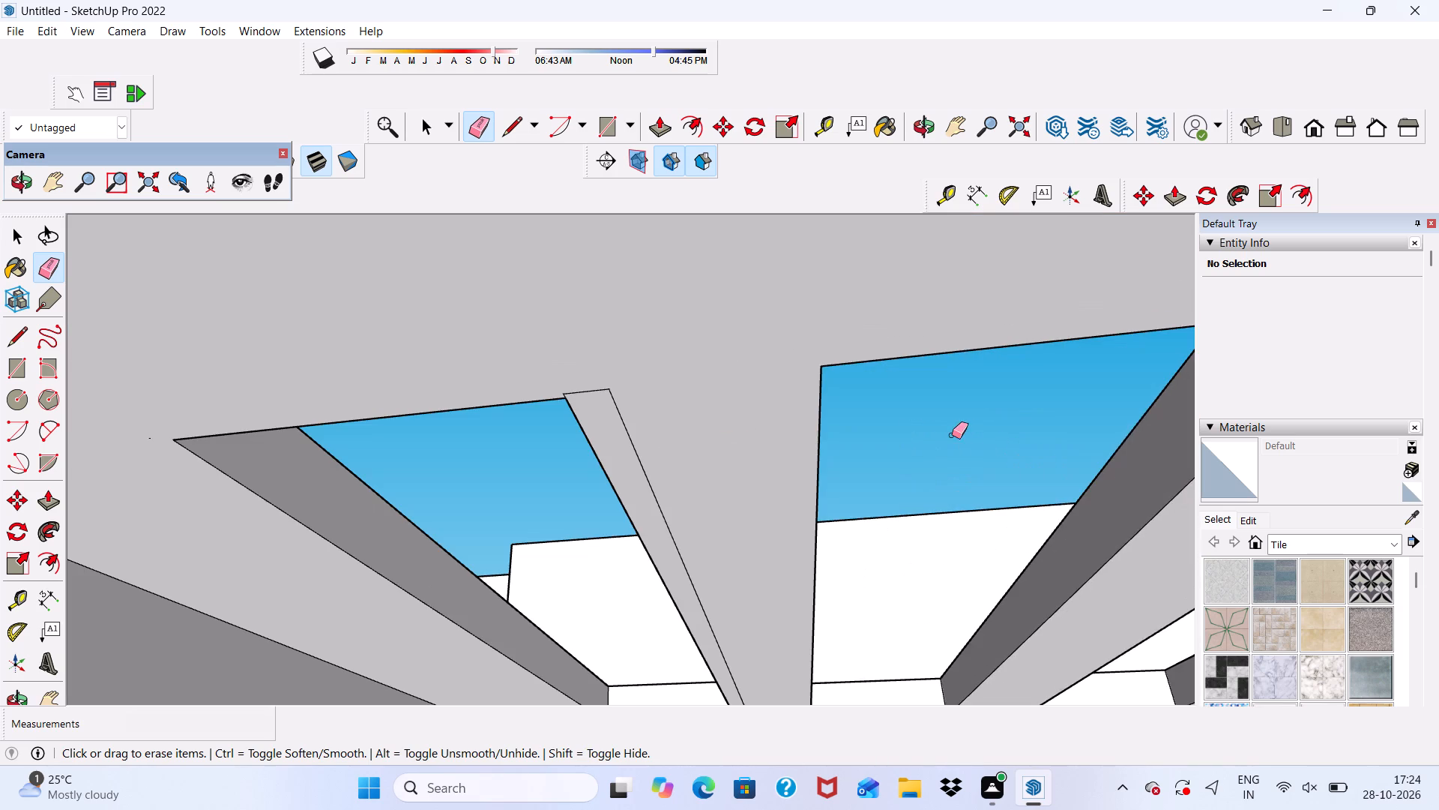
{"action": "scroll", "coordinate": [633, 415], "scroll_direction": "up", "scroll_amount": 3}
{"action": "left_click_drag", "start_coordinate": [575, 373], "coordinate": [615, 412]}
{"action": "scroll", "coordinate": [534, 392], "scroll_direction": "up", "scroll_amount": 3}
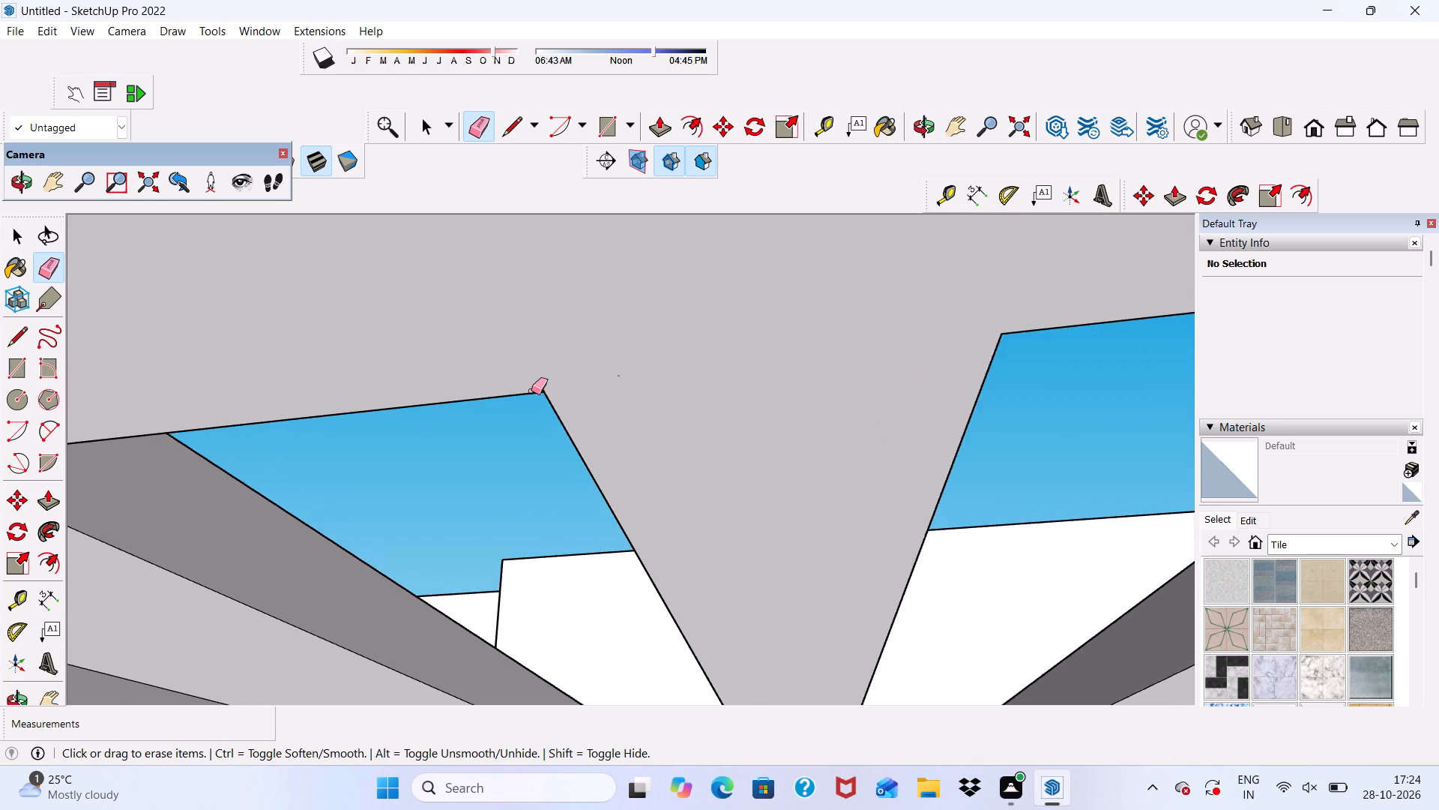
{"action": "scroll", "coordinate": [531, 391], "scroll_direction": "up", "scroll_amount": 1}
{"action": "left_click", "coordinate": [544, 382]}
Erase the stray edge at the first slot's inner corner away from the second slot and the underside outline along its inner end.
{"action": "scroll", "coordinate": [539, 367], "scroll_direction": "down", "scroll_amount": 6}
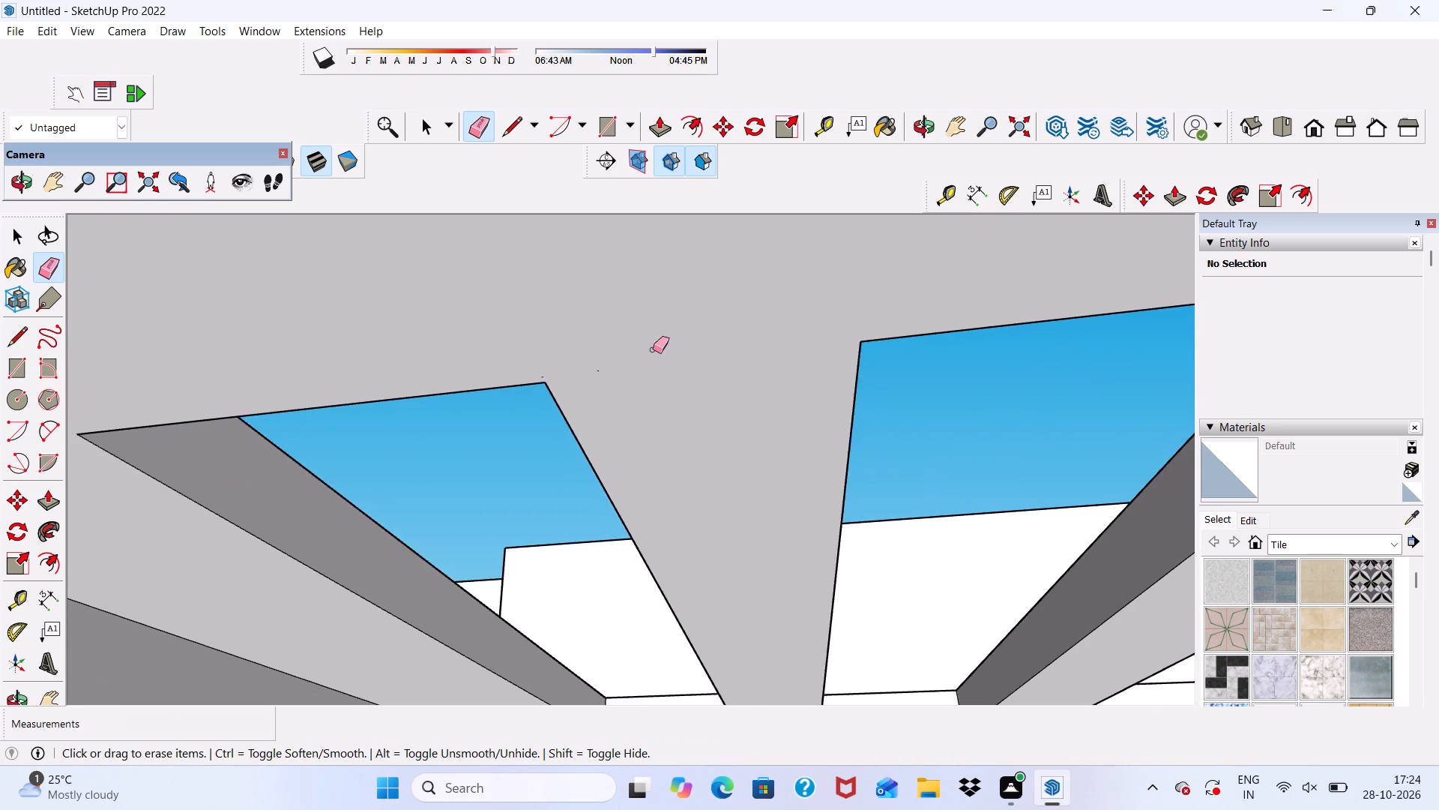
{"action": "scroll", "coordinate": [641, 364], "scroll_direction": "down", "scroll_amount": 5}
{"action": "scroll", "coordinate": [681, 508], "scroll_direction": "down", "scroll_amount": 6}
{"action": "scroll", "coordinate": [681, 625], "scroll_direction": "up", "scroll_amount": 5}
{"action": "scroll", "coordinate": [643, 545], "scroll_direction": "down", "scroll_amount": 5}
{"action": "scroll", "coordinate": [626, 445], "scroll_direction": "down", "scroll_amount": 2}
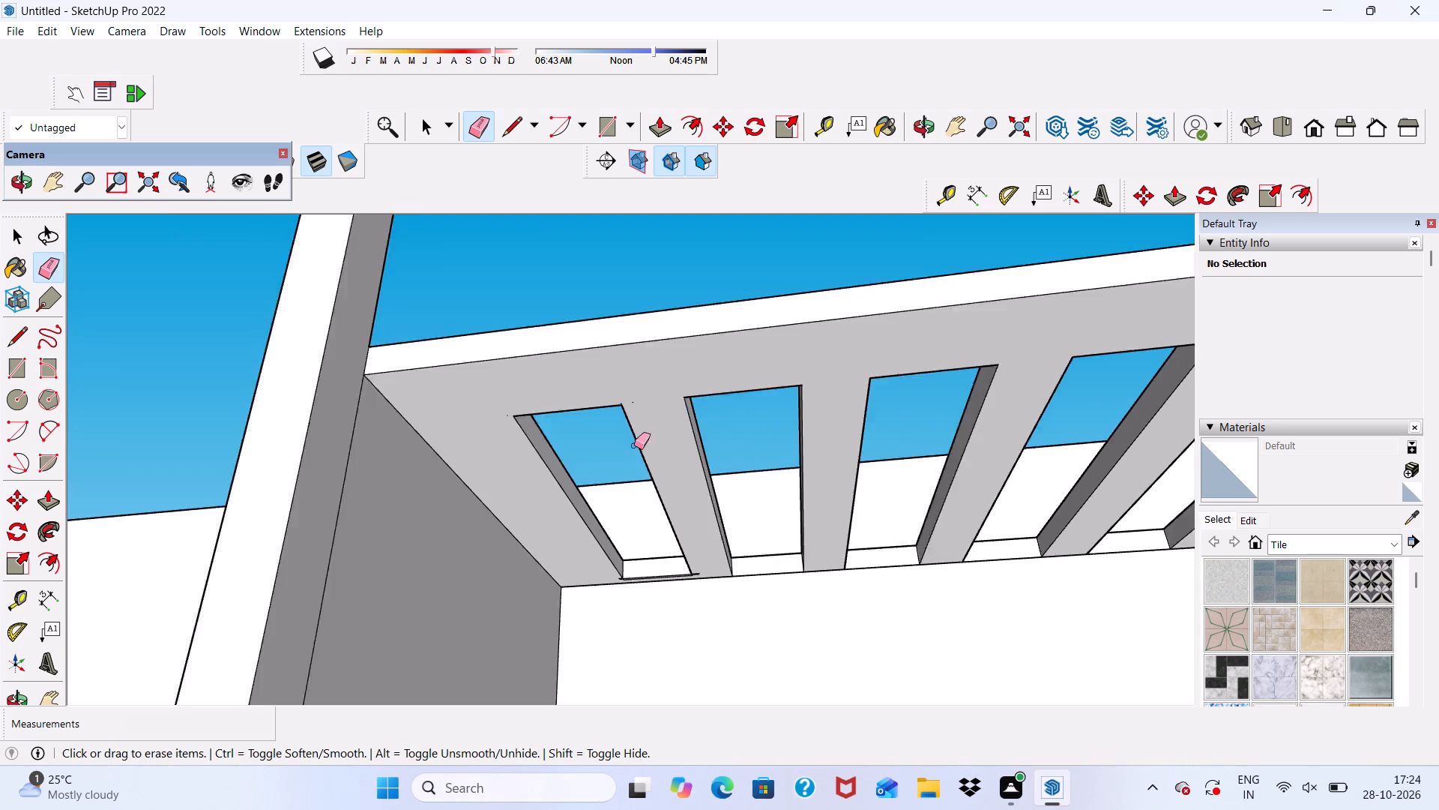
{"action": "scroll", "coordinate": [693, 626], "scroll_direction": "up", "scroll_amount": 11}
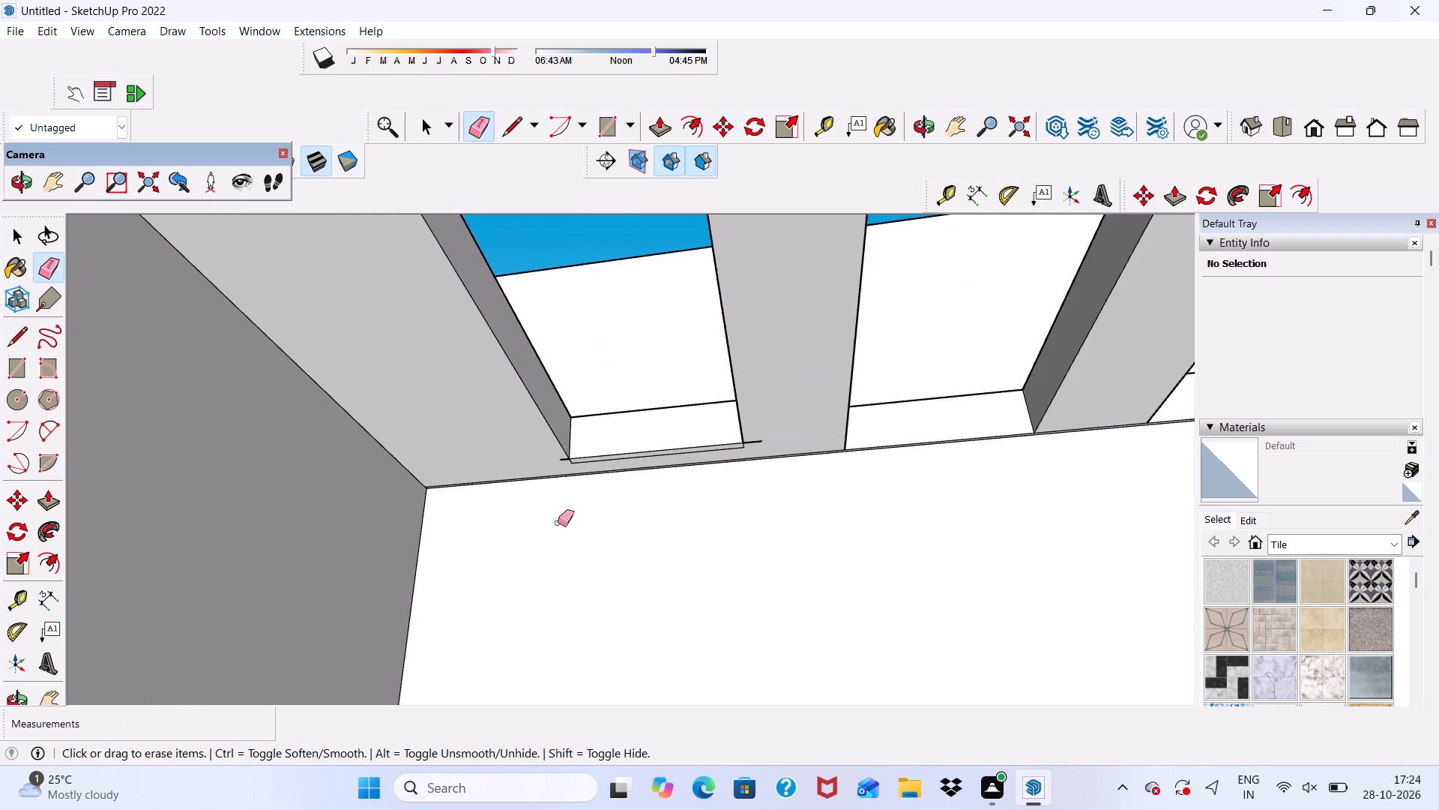
{"action": "scroll", "coordinate": [558, 523], "scroll_direction": "up", "scroll_amount": 1}
{"action": "scroll", "coordinate": [520, 439], "scroll_direction": "up", "scroll_amount": 14}
{"action": "left_click", "coordinate": [592, 462]}
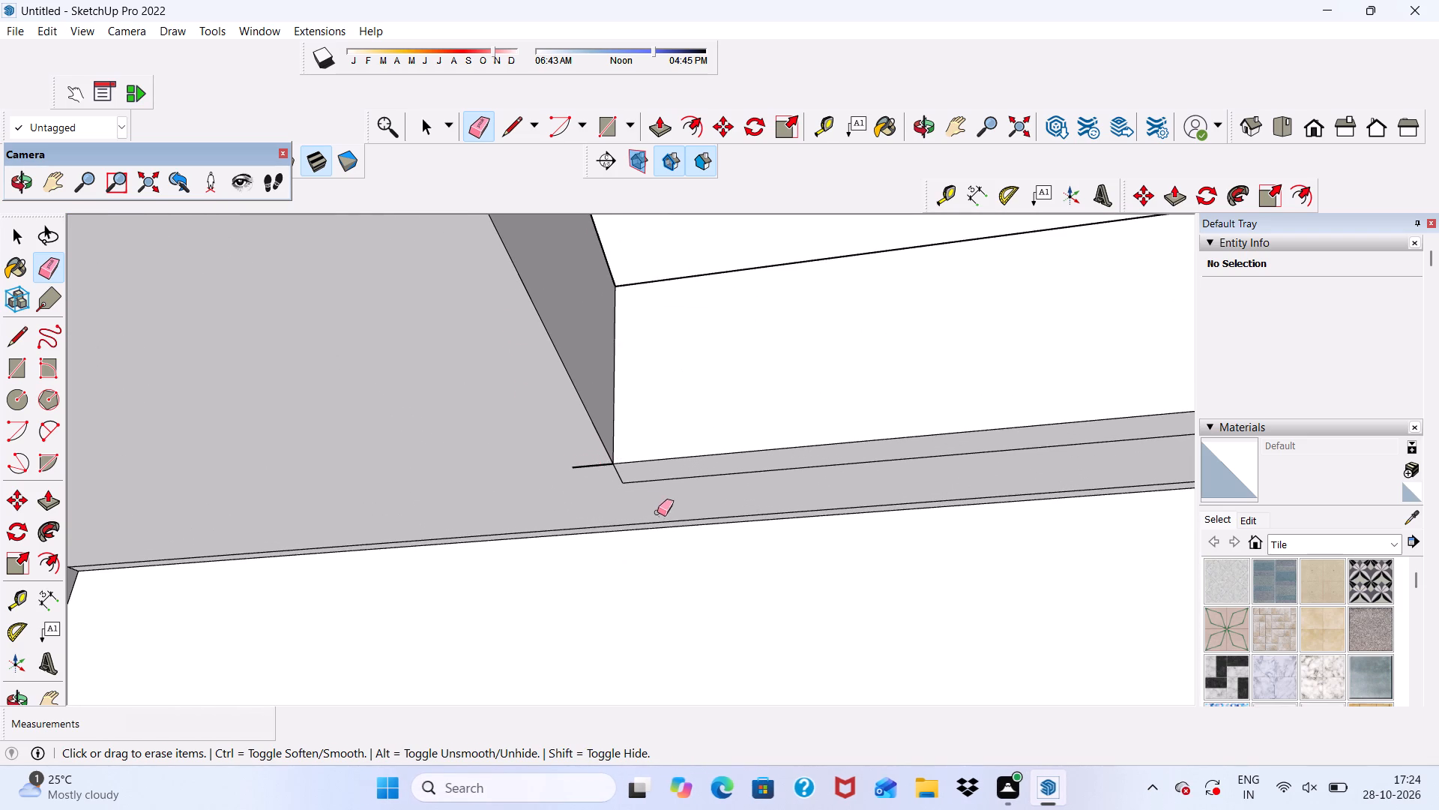
{"action": "scroll", "coordinate": [661, 514], "scroll_direction": "up", "scroll_amount": 7}
{"action": "left_click_drag", "start_coordinate": [518, 403], "coordinate": [518, 412]}
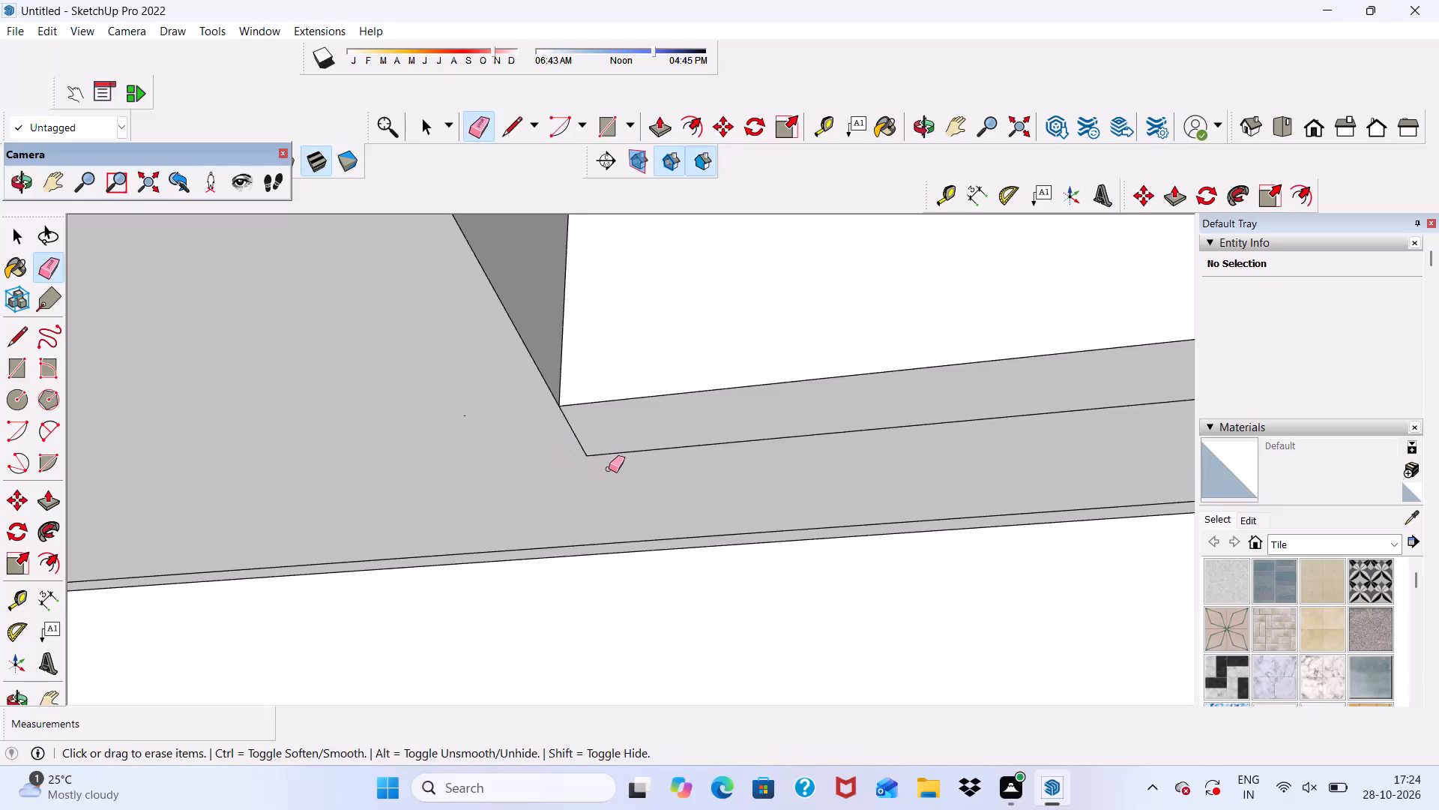
{"action": "scroll", "coordinate": [605, 472], "scroll_direction": "up", "scroll_amount": 3}
{"action": "left_click_drag", "start_coordinate": [563, 425], "coordinate": [610, 442]}
{"action": "left_click_drag", "start_coordinate": [655, 443], "coordinate": [661, 451]}
Erase the two short stray edges at the first slot's inner corner nearest the second slot.
{"action": "scroll", "coordinate": [576, 448], "scroll_direction": "down", "scroll_amount": 2}
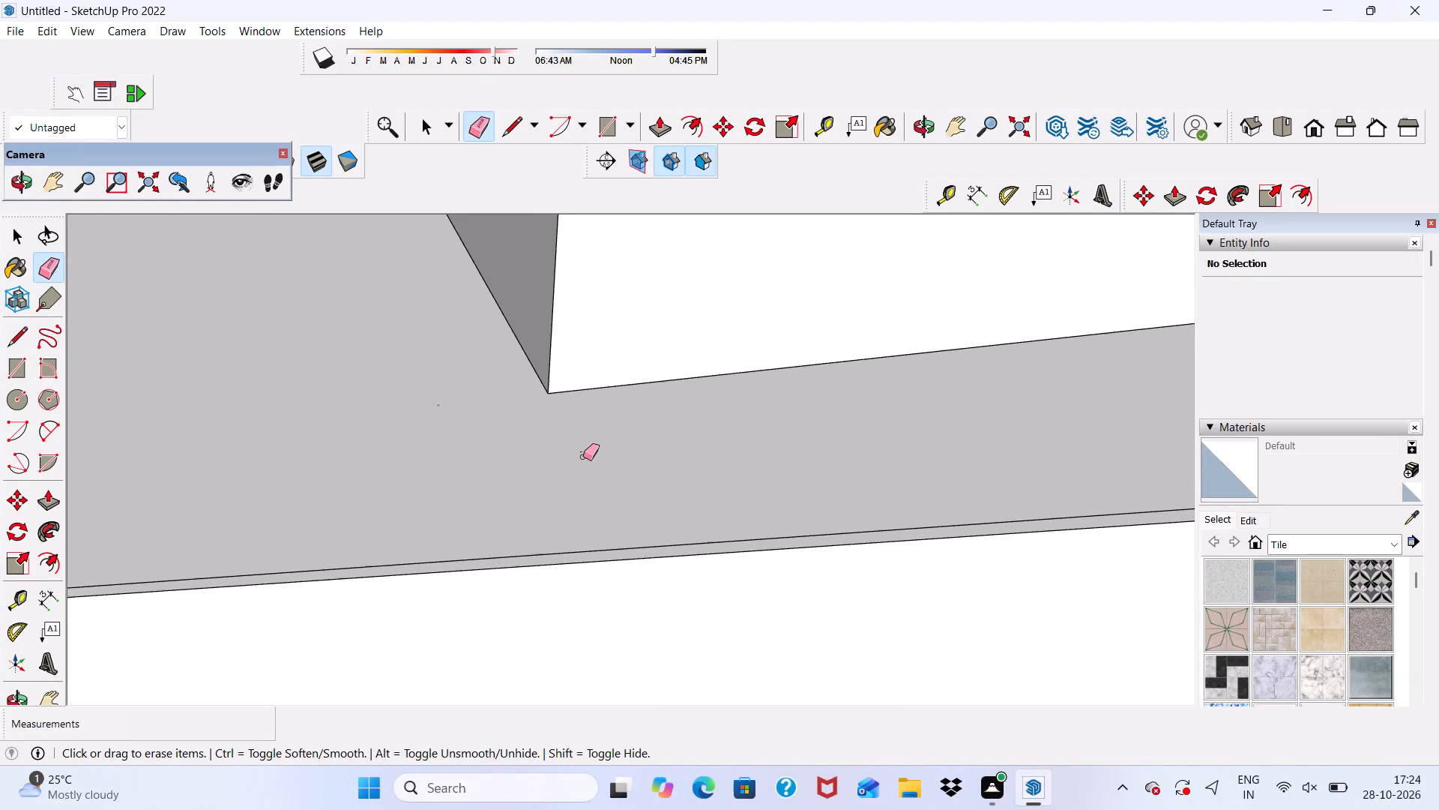
{"action": "scroll", "coordinate": [583, 457], "scroll_direction": "down", "scroll_amount": 5}
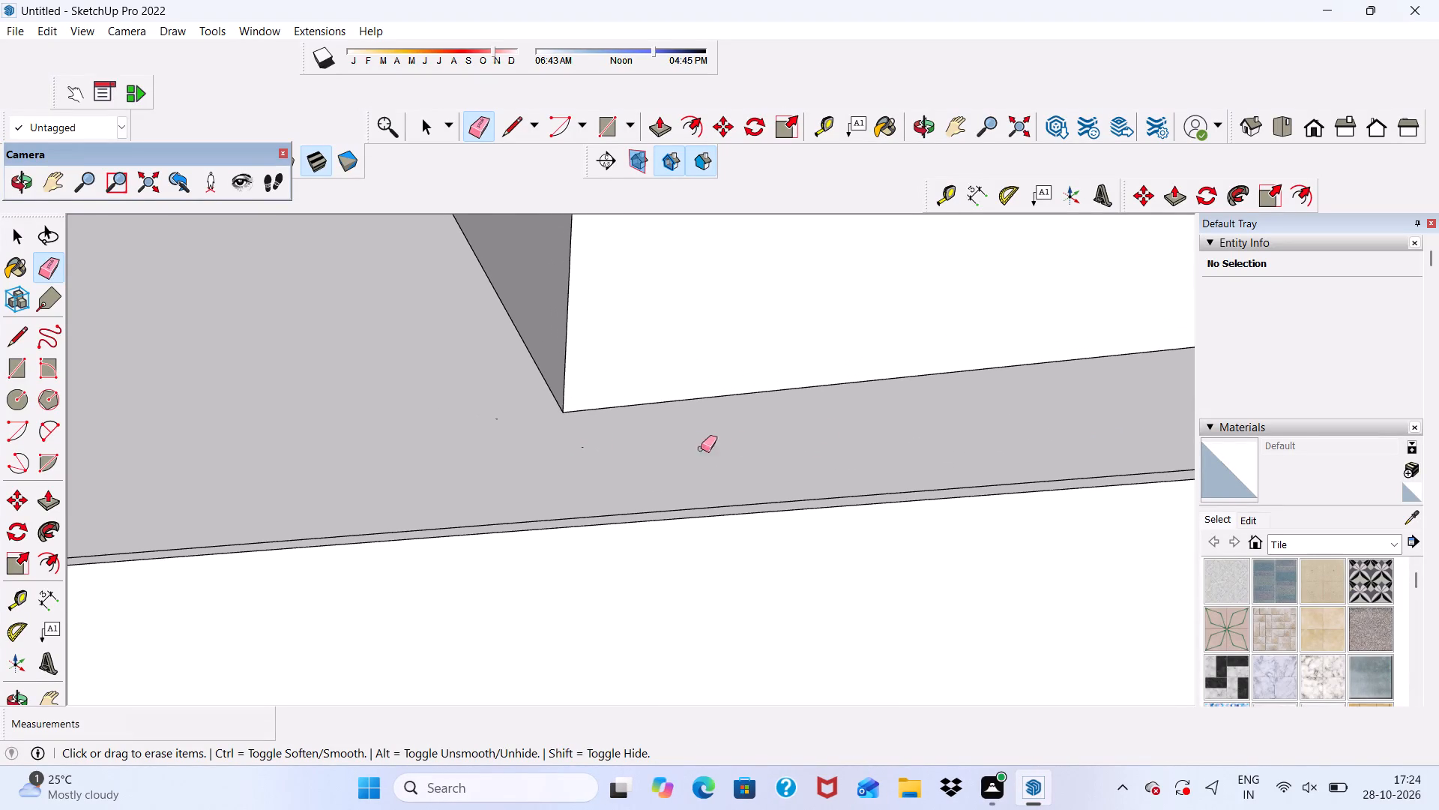
{"action": "scroll", "coordinate": [687, 420], "scroll_direction": "down", "scroll_amount": 14}
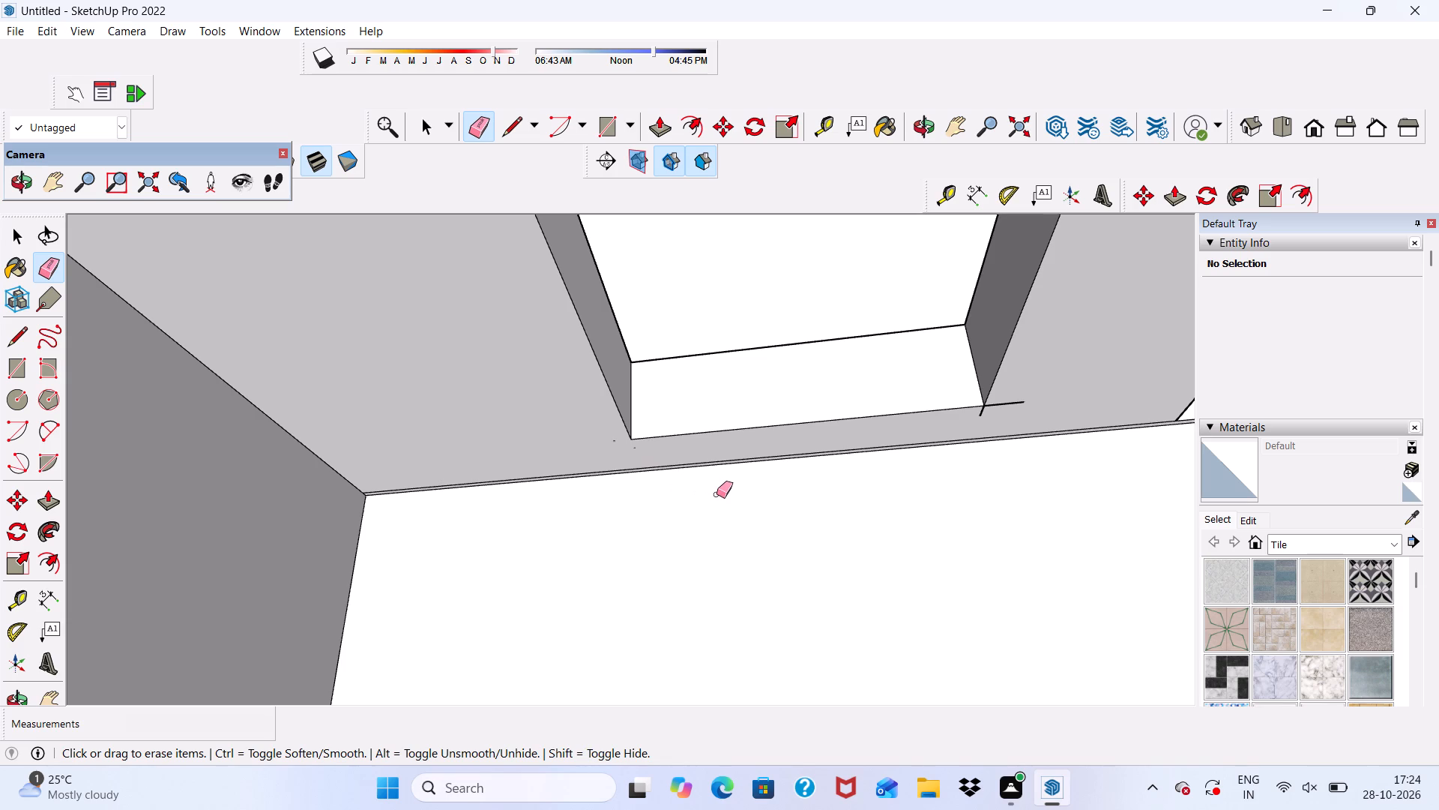
{"action": "scroll", "coordinate": [799, 486], "scroll_direction": "up", "scroll_amount": 2}
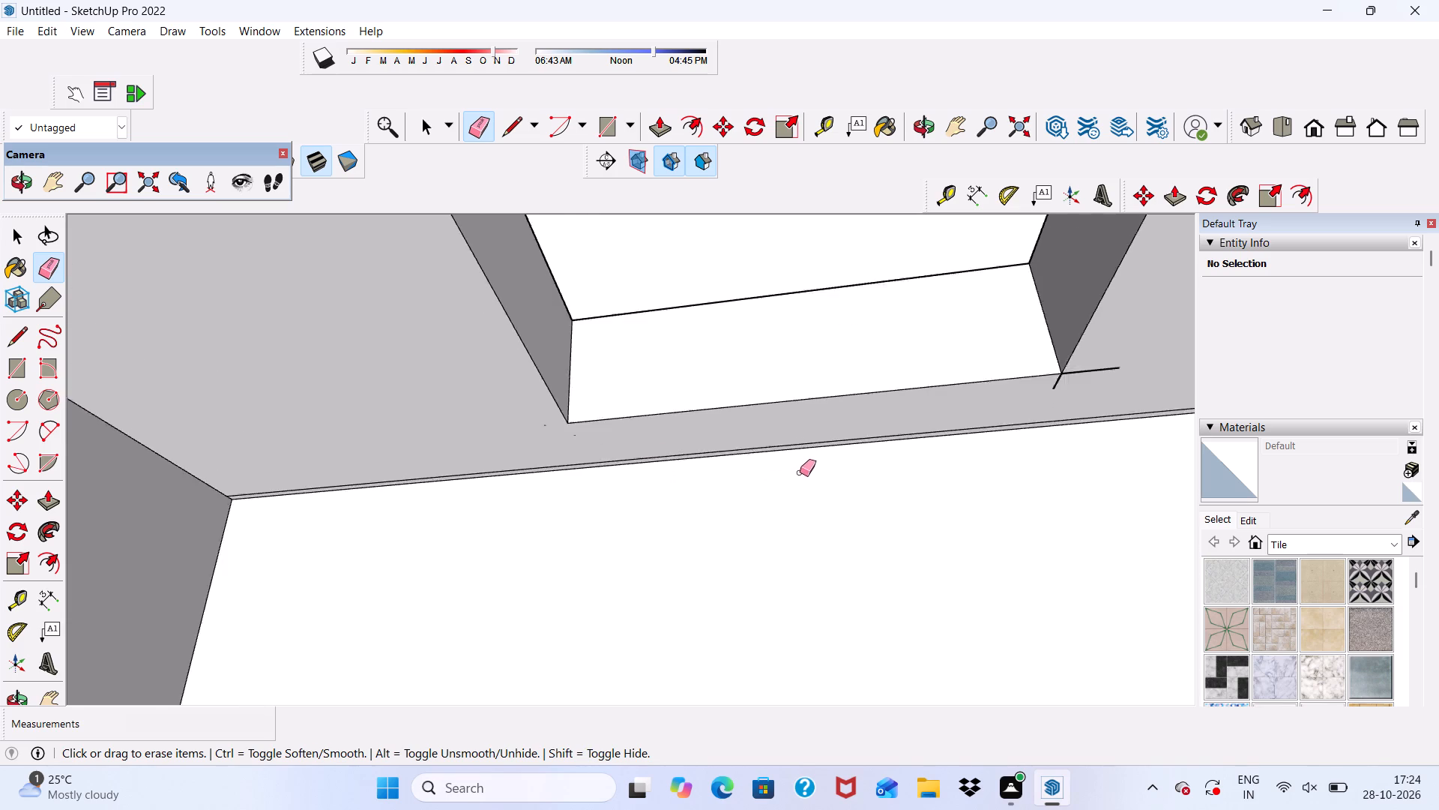
{"action": "scroll", "coordinate": [800, 472], "scroll_direction": "up", "scroll_amount": 2}
{"action": "scroll", "coordinate": [796, 462], "scroll_direction": "down", "scroll_amount": 5}
{"action": "scroll", "coordinate": [840, 456], "scroll_direction": "up", "scroll_amount": 6}
{"action": "scroll", "coordinate": [1102, 388], "scroll_direction": "up", "scroll_amount": 4}
{"action": "left_click_drag", "start_coordinate": [1093, 353], "coordinate": [1058, 388]}
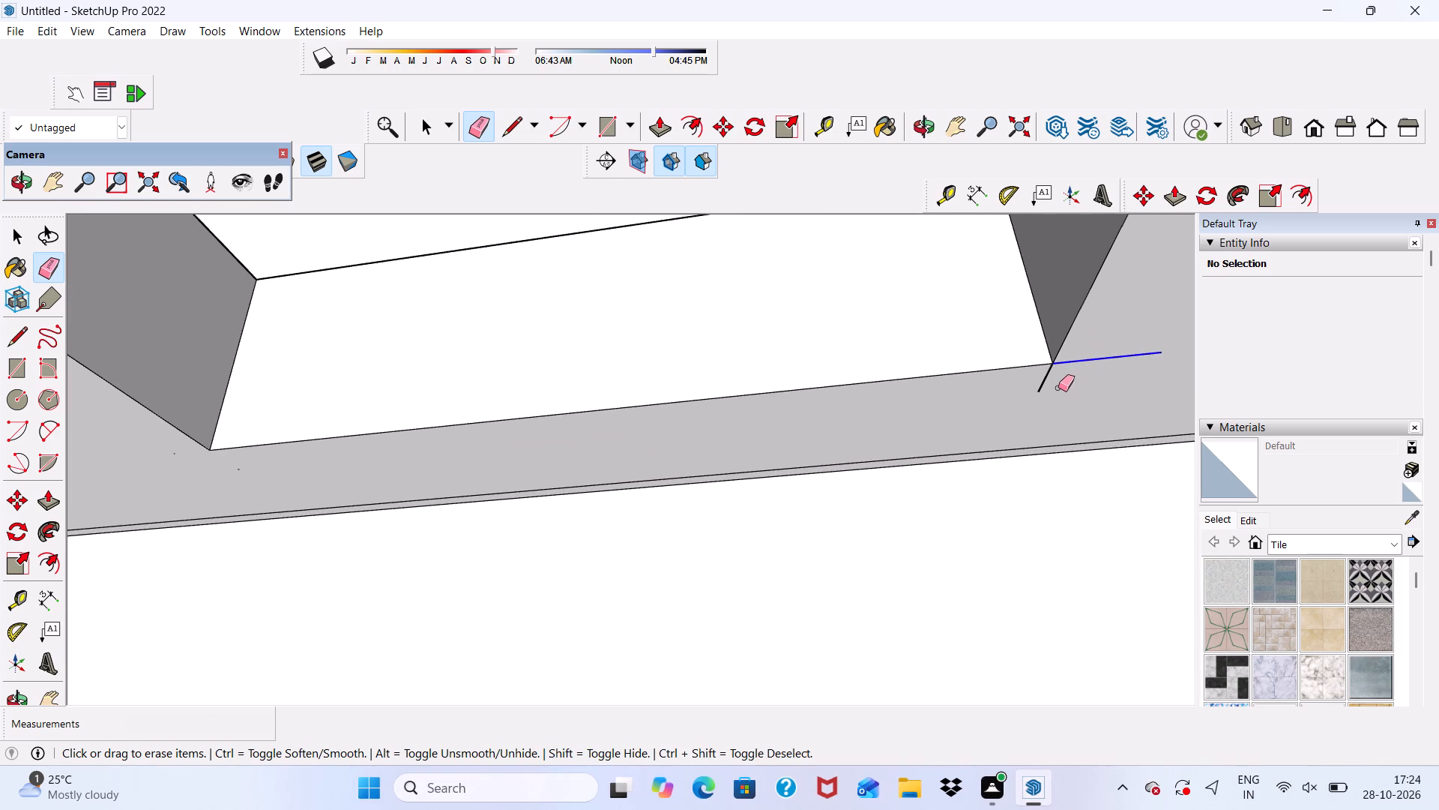
{"action": "left_click_drag", "start_coordinate": [1058, 388], "coordinate": [1044, 396]}
{"action": "left_click_drag", "start_coordinate": [1038, 391], "coordinate": [1046, 389]}
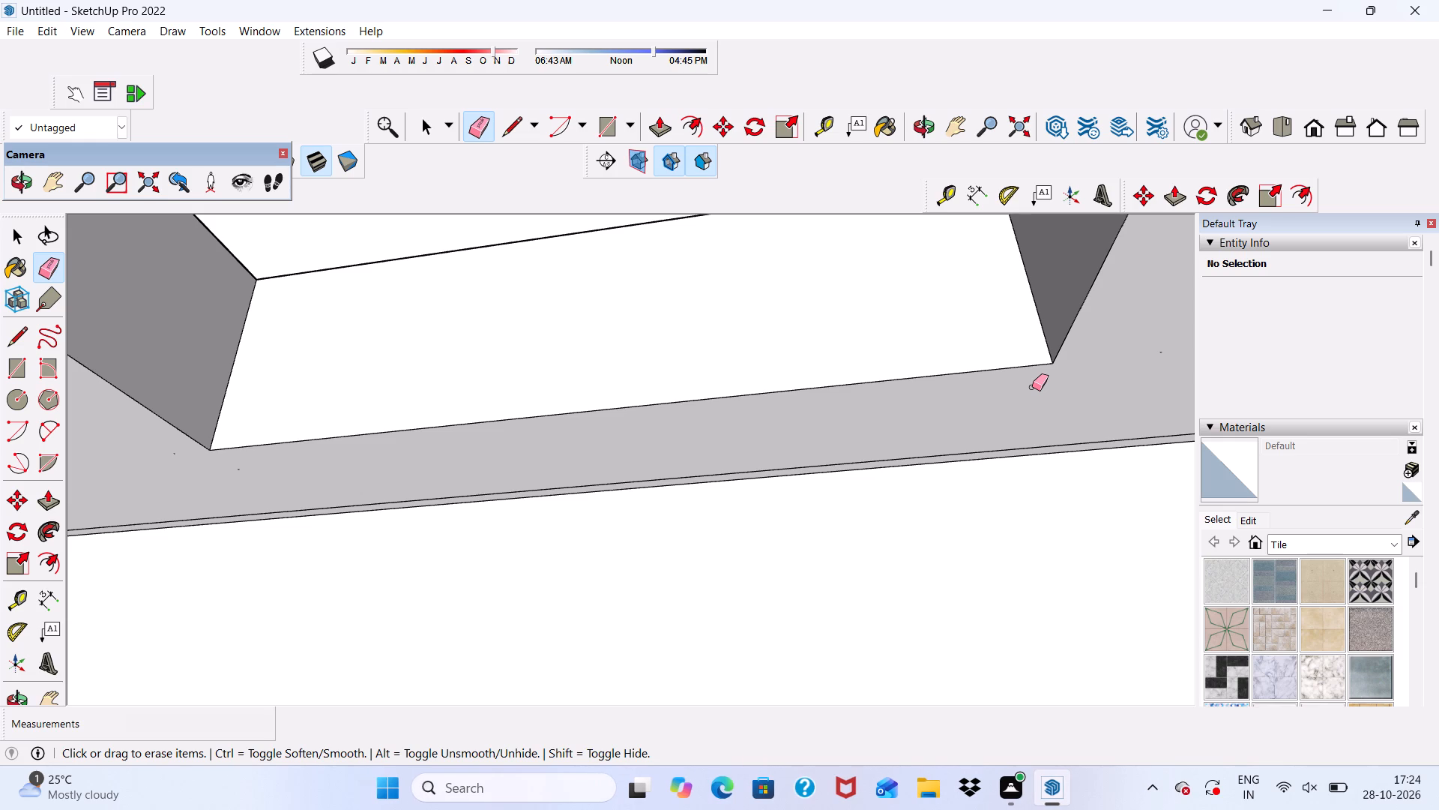
{"action": "left_click", "coordinate": [1010, 391]}
Erase the extra edge running along the slab's underside beside the house wall below the first slot's inner end.
{"action": "scroll", "coordinate": [977, 429], "scroll_direction": "up", "scroll_amount": 1}
{"action": "left_click_drag", "start_coordinate": [977, 438], "coordinate": [979, 457]}
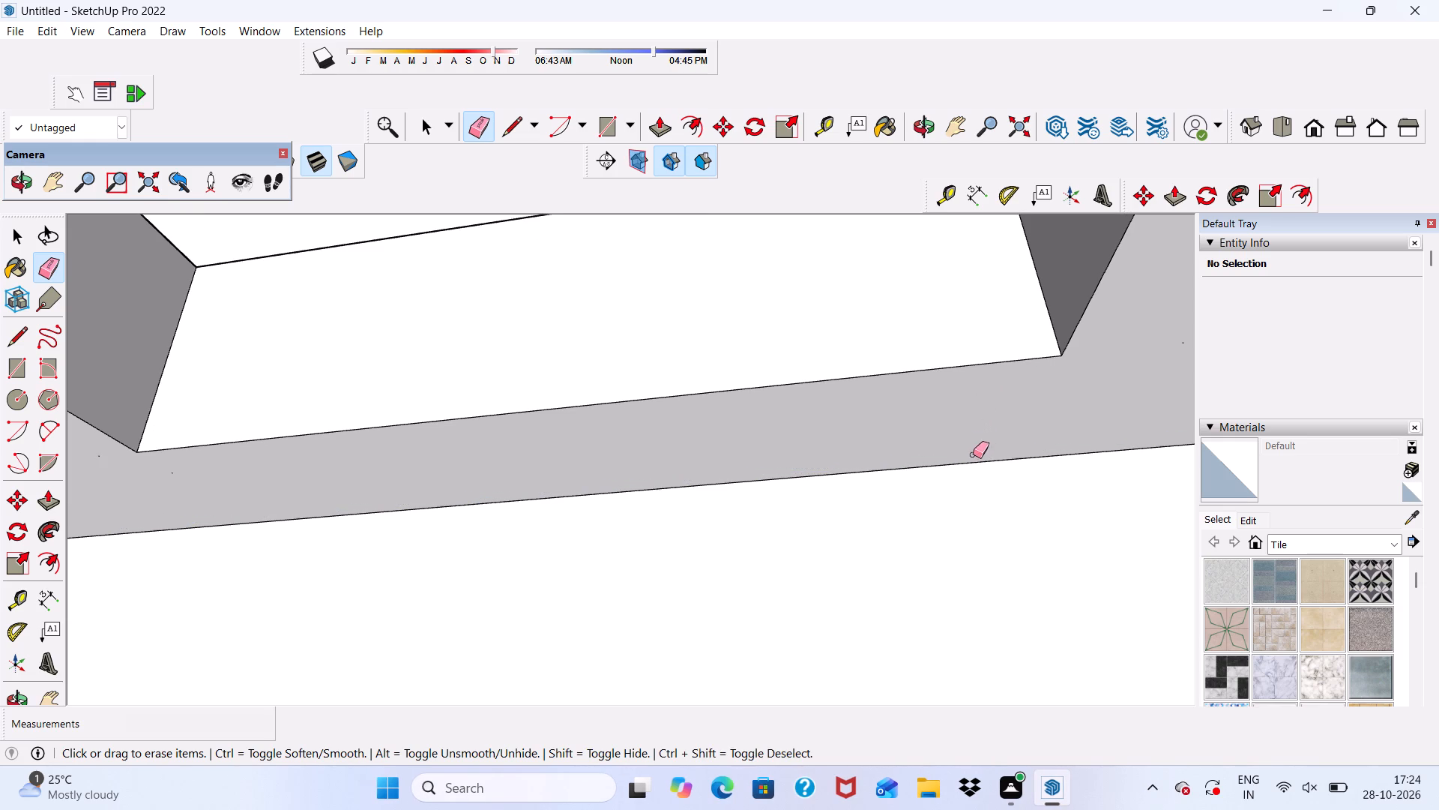
Push/Pull the first slot's inner end face about 2 3/16" toward the house wall, level with the neighbouring slots' ends.
{"action": "scroll", "coordinate": [796, 427], "scroll_direction": "down", "scroll_amount": 5}
{"action": "scroll", "coordinate": [660, 429], "scroll_direction": "down", "scroll_amount": 15}
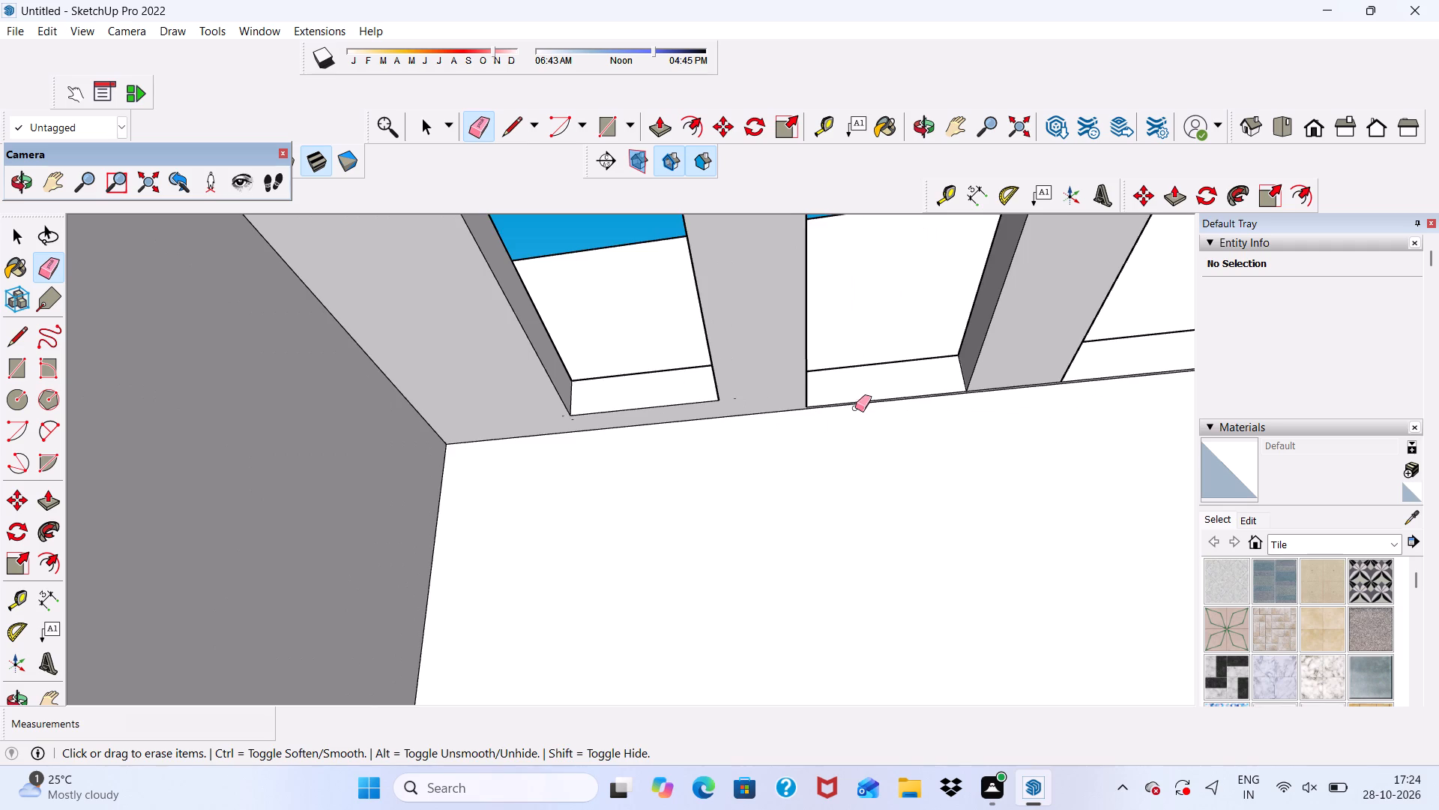
{"action": "scroll", "coordinate": [859, 413], "scroll_direction": "up", "scroll_amount": 2}
{"action": "middle_click_drag", "start_coordinate": [860, 414], "coordinate": [845, 275]}
{"action": "scroll", "coordinate": [845, 295], "scroll_direction": "up", "scroll_amount": 12}
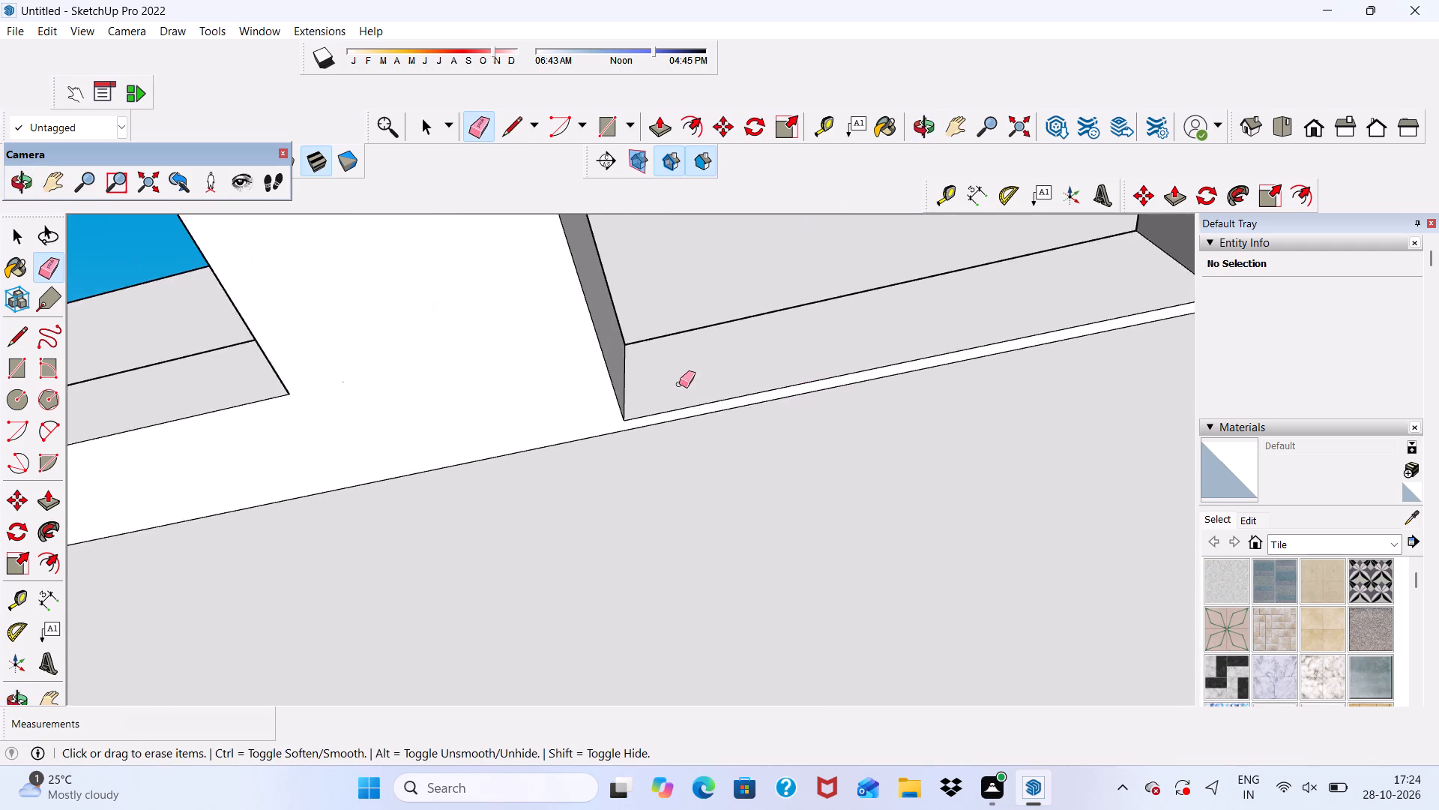
{"action": "scroll", "coordinate": [676, 385], "scroll_direction": "down", "scroll_amount": 7}
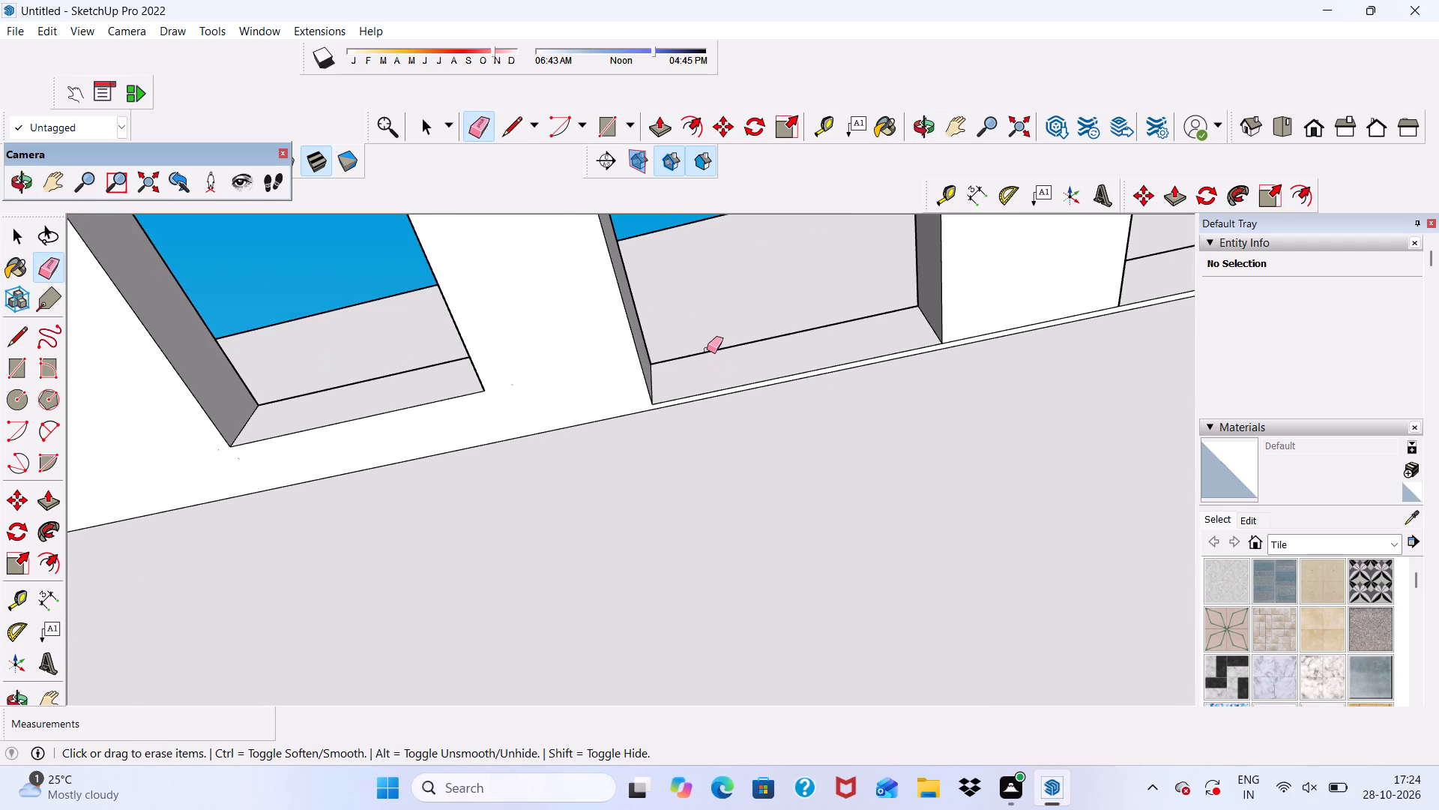
{"action": "scroll", "coordinate": [711, 349], "scroll_direction": "down", "scroll_amount": 2}
{"action": "middle_click_drag", "start_coordinate": [711, 352], "coordinate": [711, 424]}
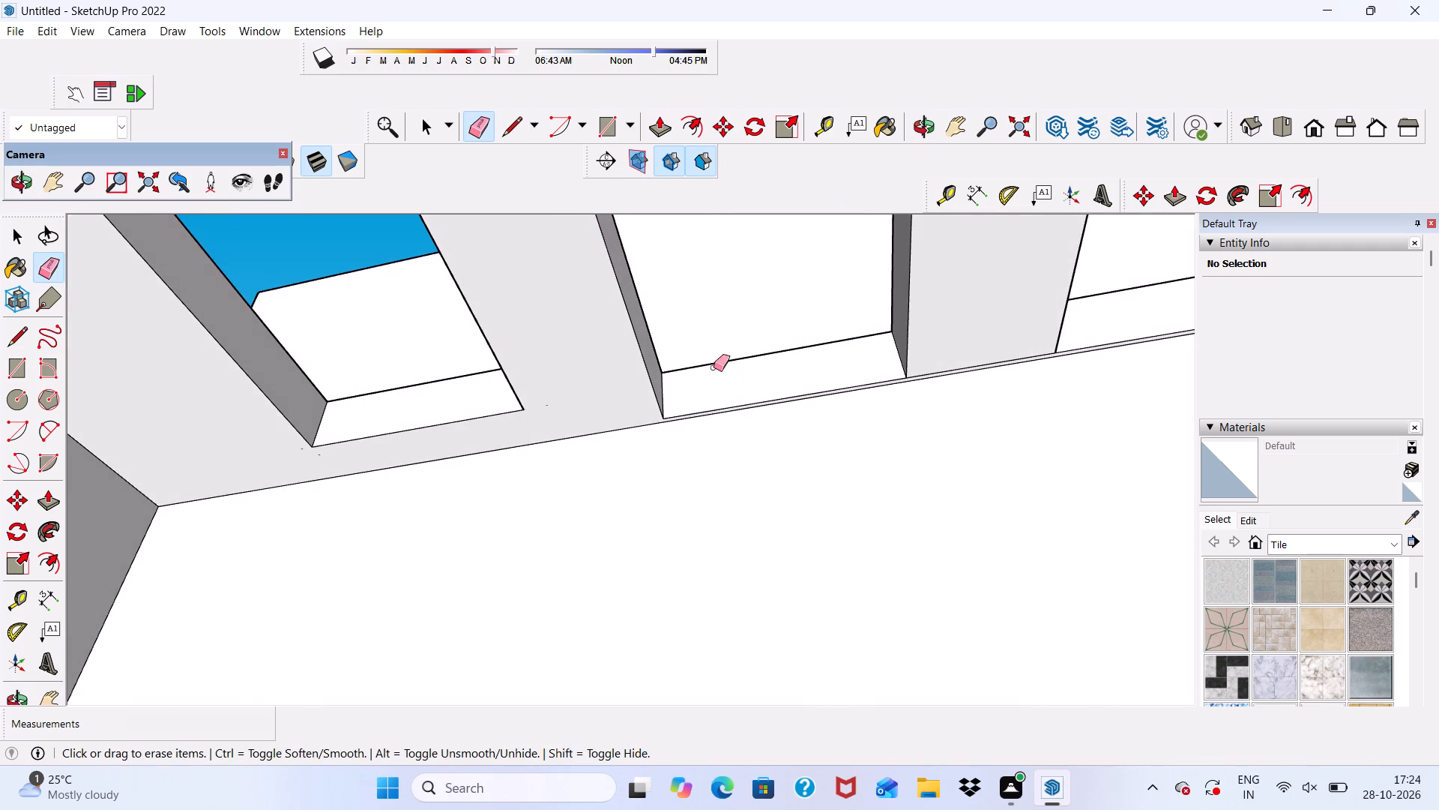
{"action": "scroll", "coordinate": [685, 366], "scroll_direction": "down", "scroll_amount": 6}
{"action": "middle_click_drag", "start_coordinate": [717, 375], "coordinate": [793, 372]}
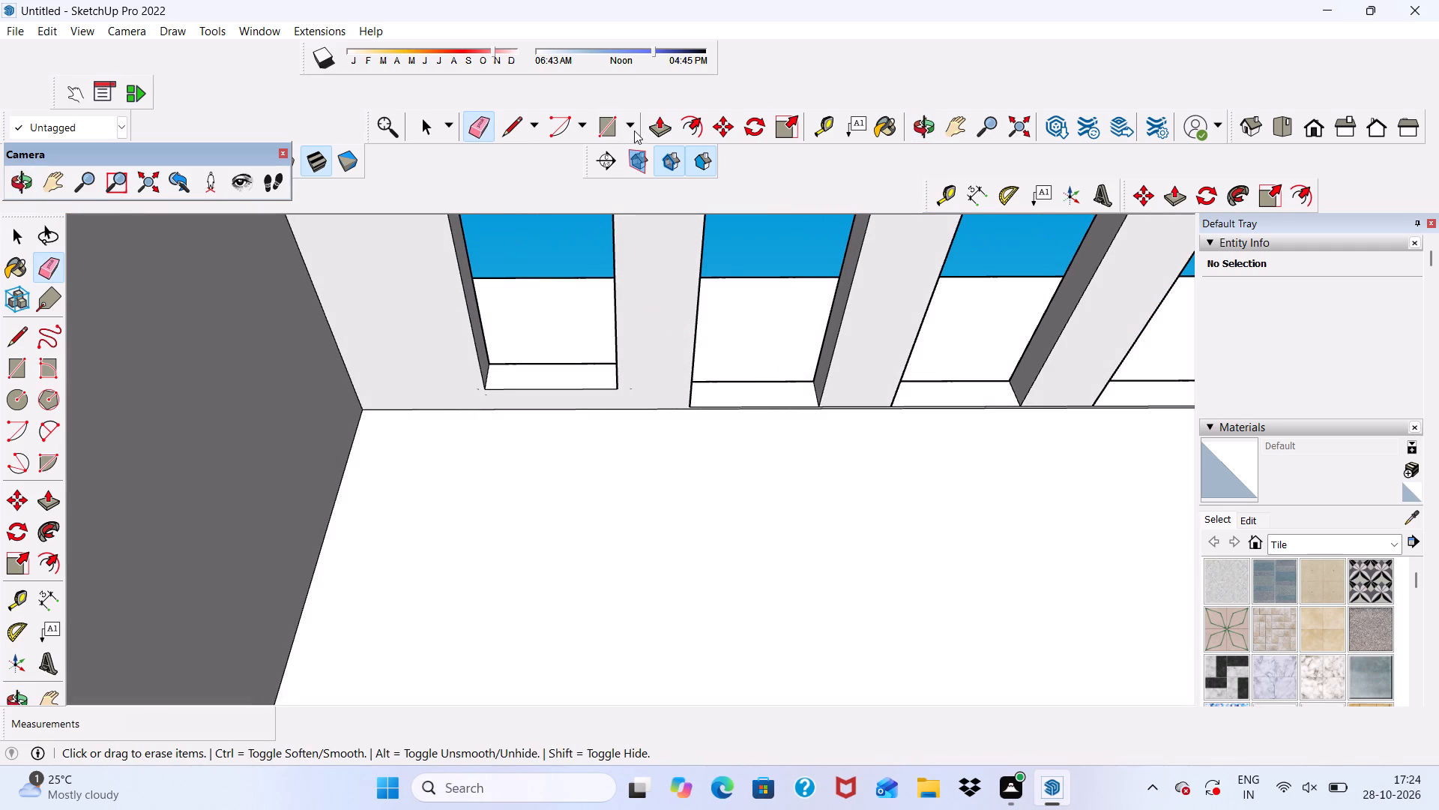
{"action": "left_click", "coordinate": [643, 127]}
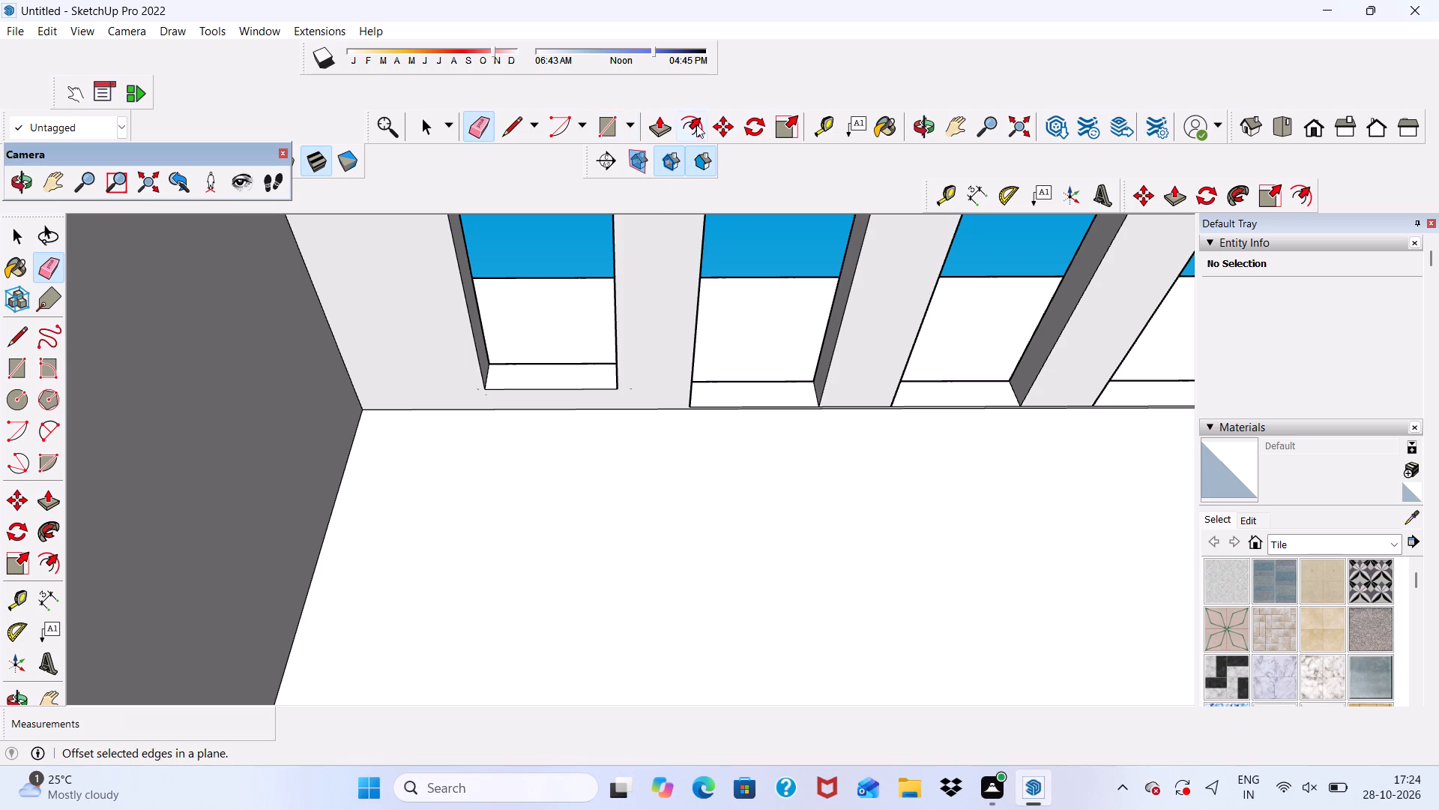
{"action": "left_click", "coordinate": [660, 120]}
{"action": "scroll", "coordinate": [594, 356], "scroll_direction": "up", "scroll_amount": 1}
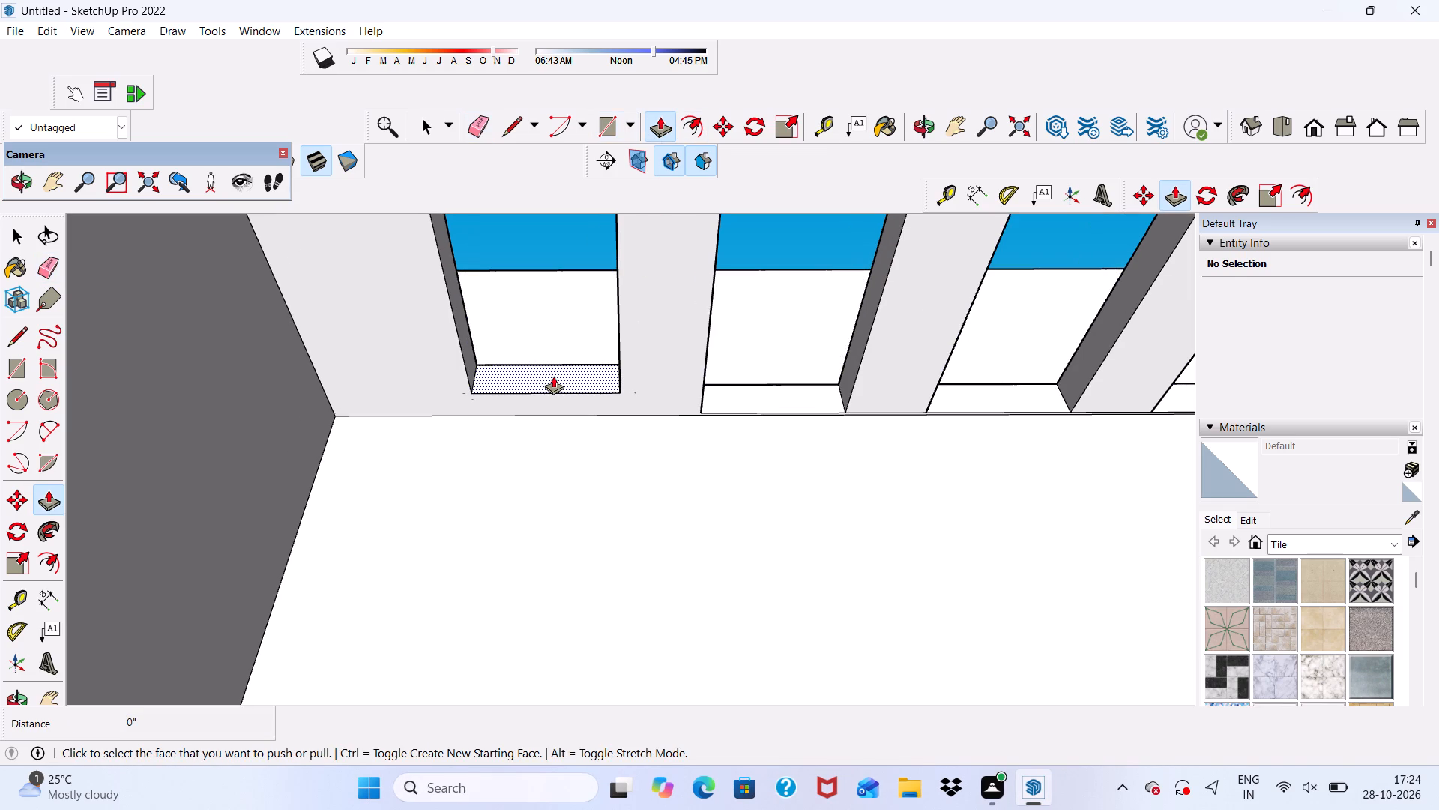
{"action": "left_click_drag", "start_coordinate": [549, 375], "coordinate": [550, 412]}
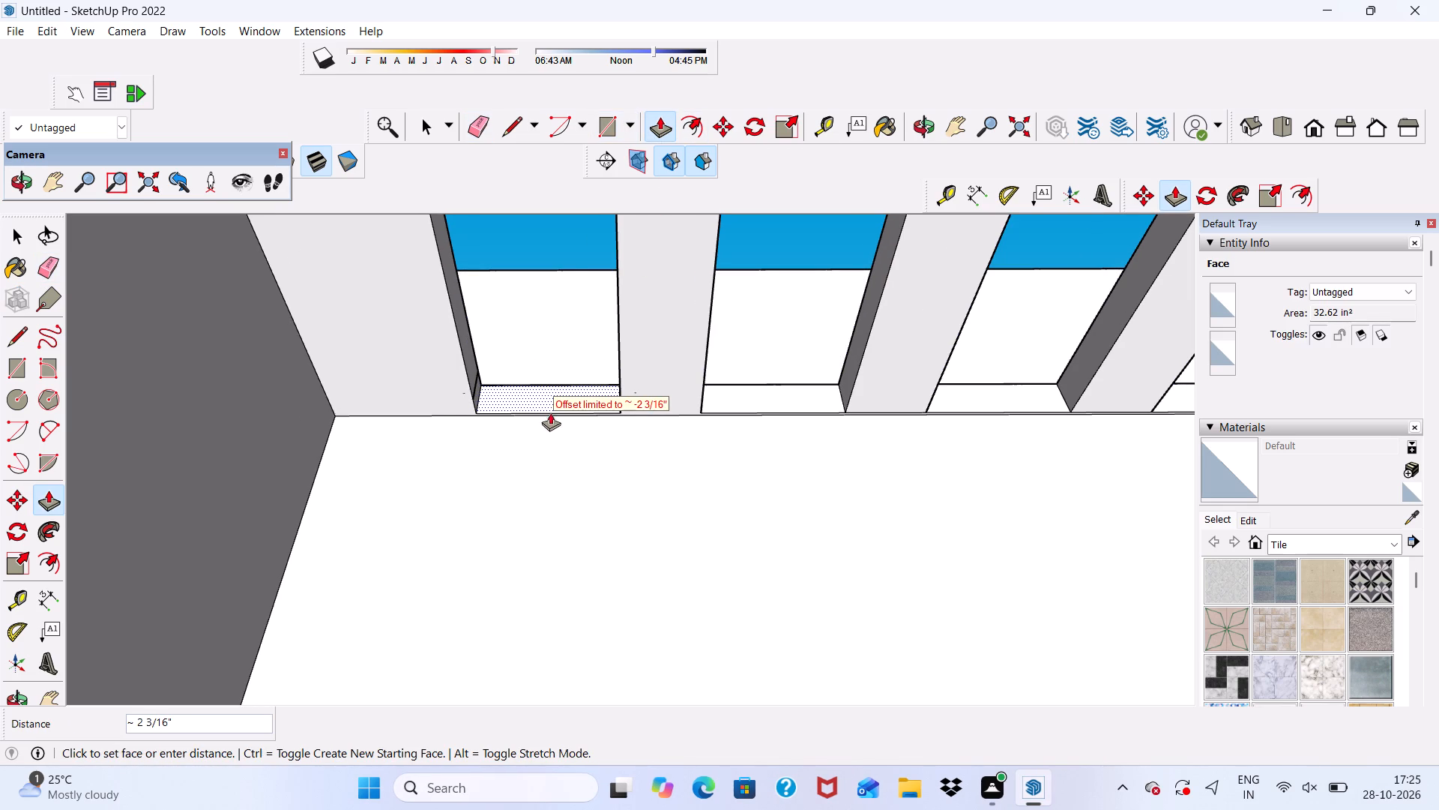
{"action": "left_click_drag", "start_coordinate": [550, 412], "coordinate": [519, 411]}
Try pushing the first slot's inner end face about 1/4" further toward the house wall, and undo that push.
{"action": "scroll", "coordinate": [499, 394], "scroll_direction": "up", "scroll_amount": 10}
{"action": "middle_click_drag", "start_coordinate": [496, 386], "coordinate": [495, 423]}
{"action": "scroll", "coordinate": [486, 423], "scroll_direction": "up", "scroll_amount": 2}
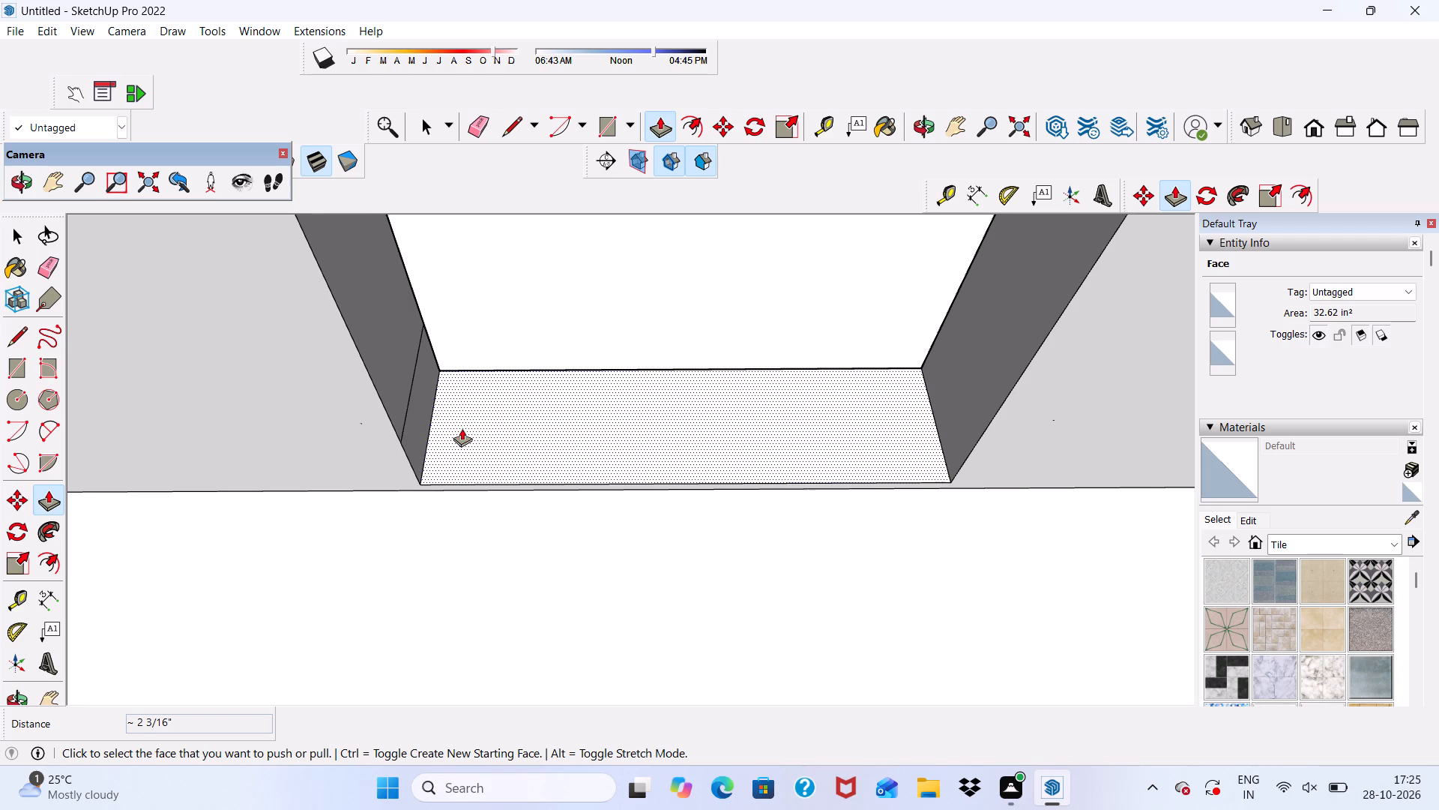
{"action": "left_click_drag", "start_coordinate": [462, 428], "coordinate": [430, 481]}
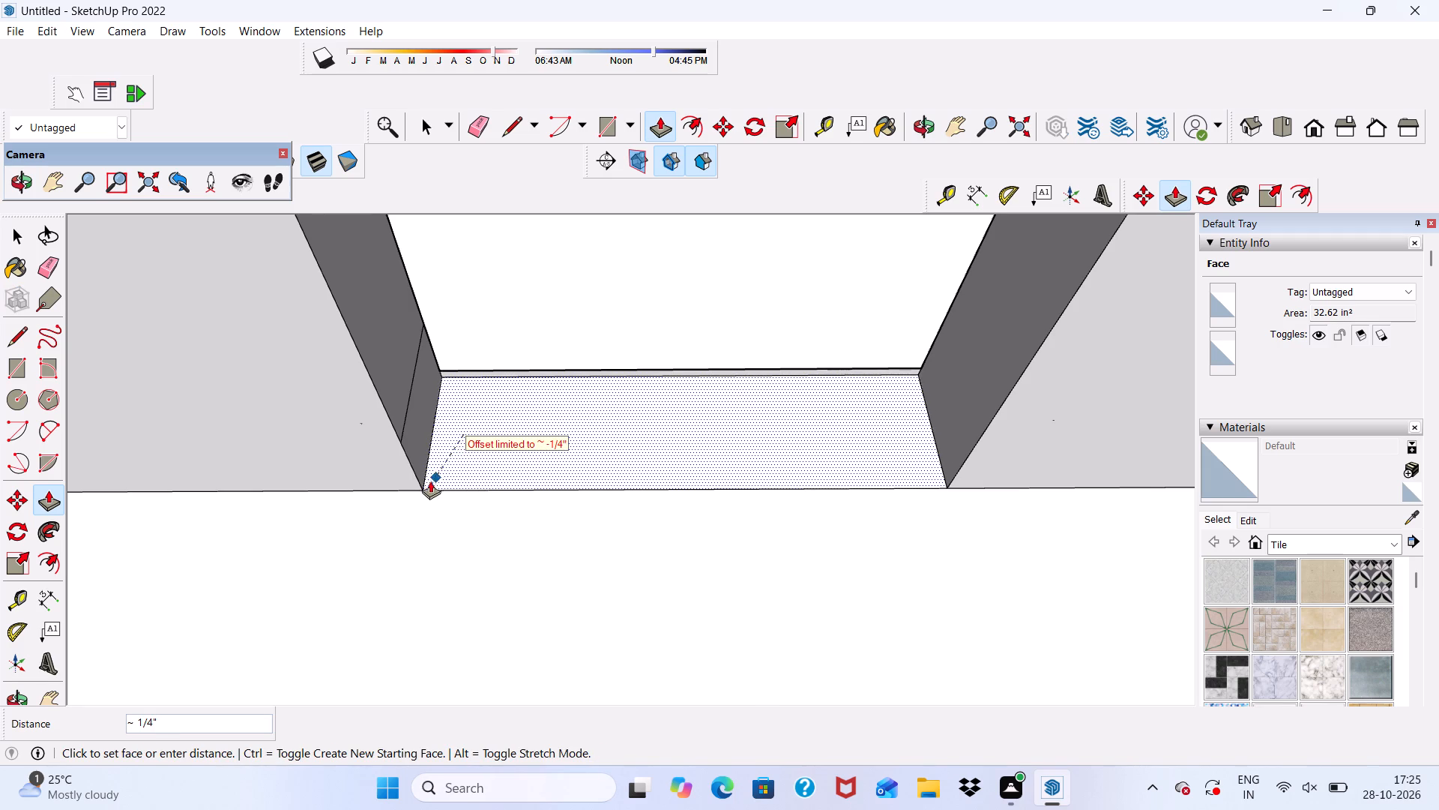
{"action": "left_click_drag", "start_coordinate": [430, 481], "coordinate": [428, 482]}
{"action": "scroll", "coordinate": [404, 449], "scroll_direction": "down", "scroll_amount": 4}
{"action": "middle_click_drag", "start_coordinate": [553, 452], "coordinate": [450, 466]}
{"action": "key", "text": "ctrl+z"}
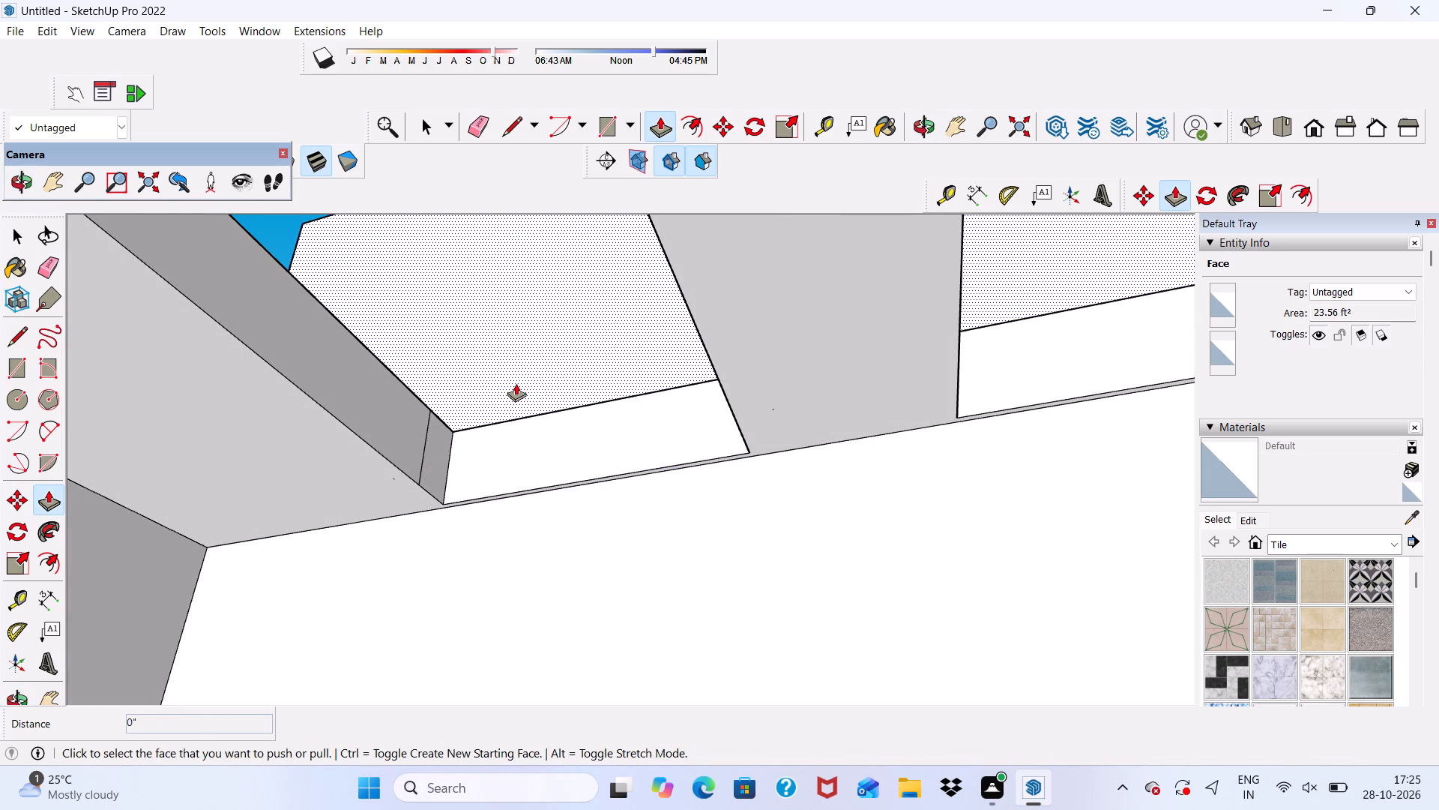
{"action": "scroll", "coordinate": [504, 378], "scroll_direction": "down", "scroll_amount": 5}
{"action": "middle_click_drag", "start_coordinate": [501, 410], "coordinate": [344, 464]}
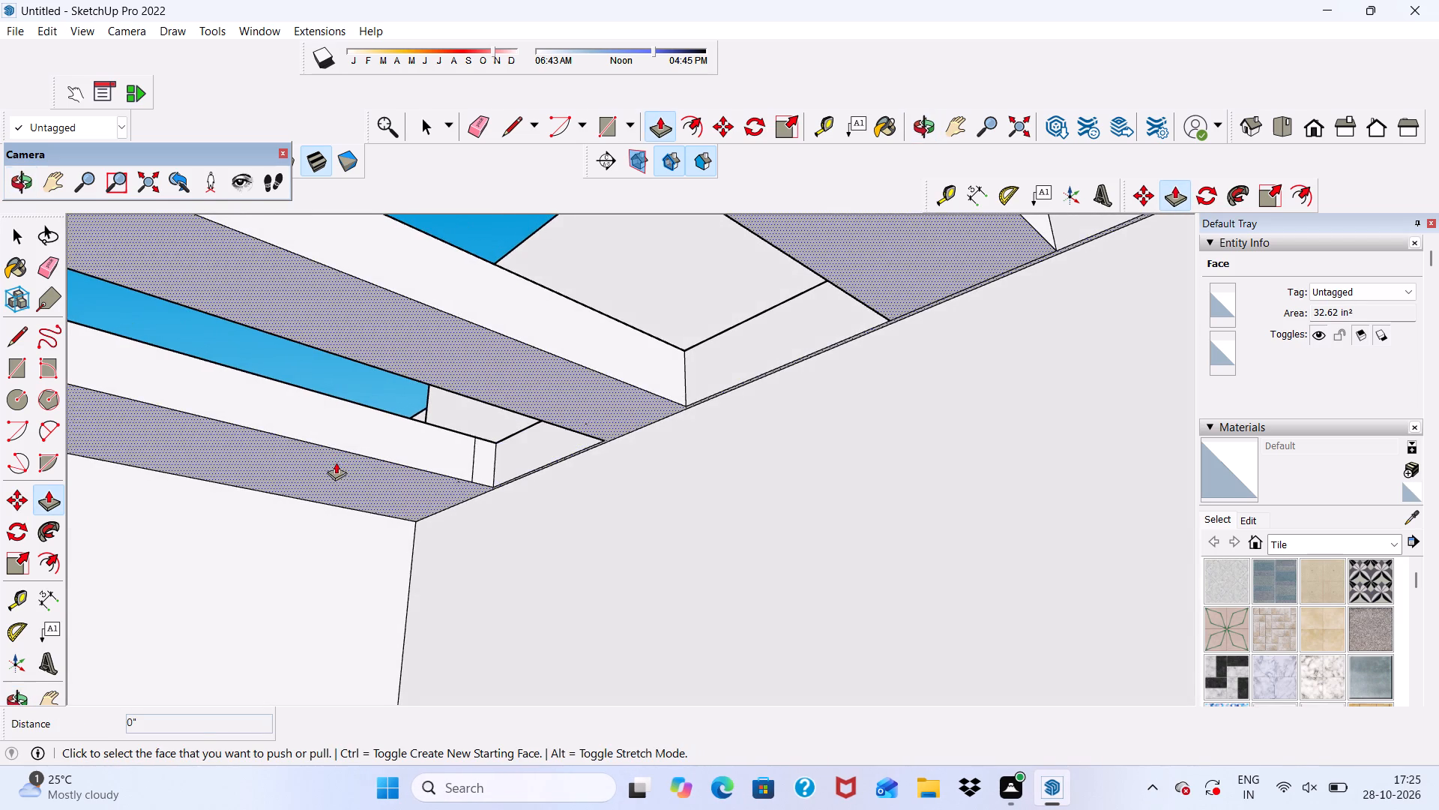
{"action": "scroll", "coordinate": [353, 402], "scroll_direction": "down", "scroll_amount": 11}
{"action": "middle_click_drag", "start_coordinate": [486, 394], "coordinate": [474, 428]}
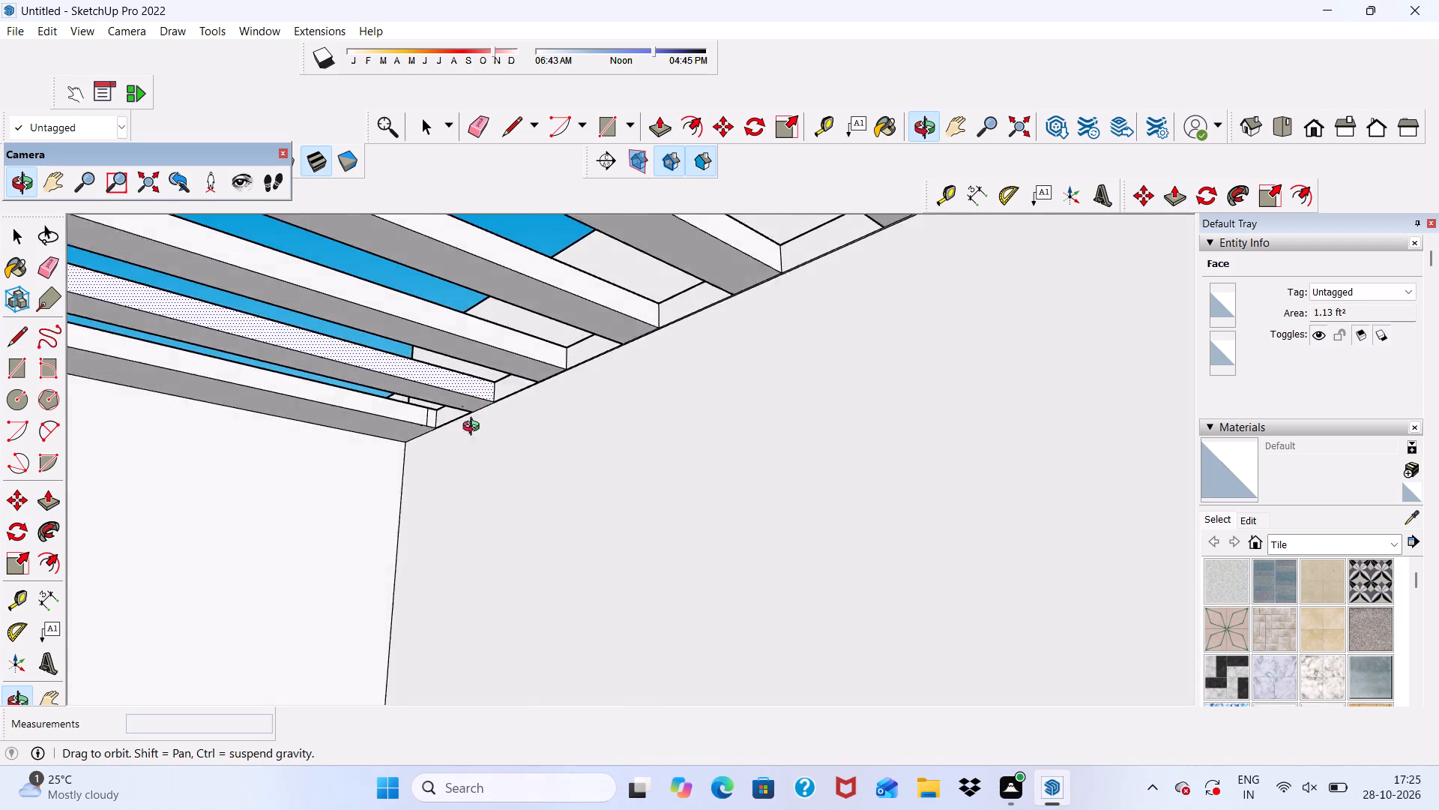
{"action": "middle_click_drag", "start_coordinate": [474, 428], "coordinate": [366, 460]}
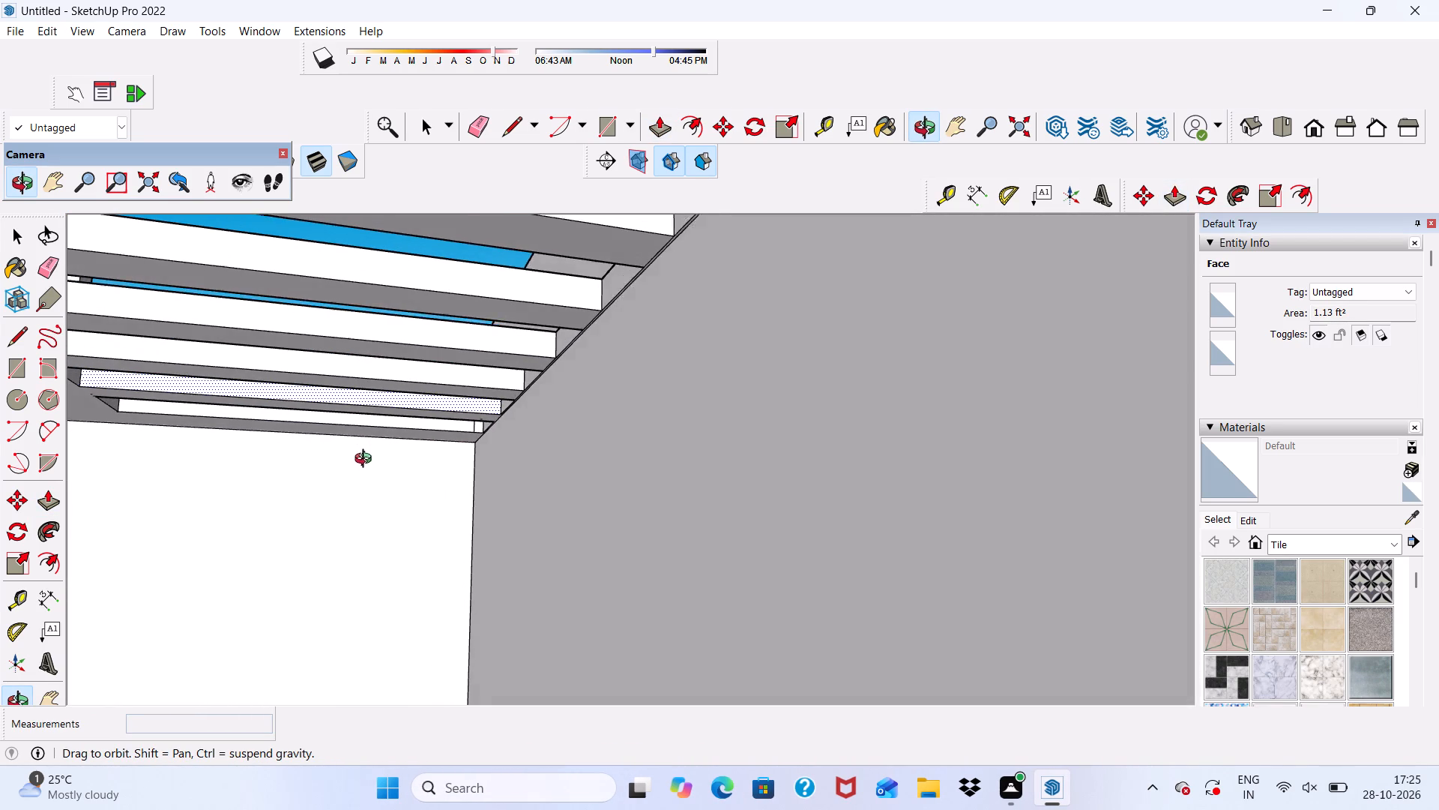
Examine the slotted upper balcony slab from the front, from above and from underneath.
{"action": "middle_click_drag", "start_coordinate": [366, 460], "coordinate": [369, 463]}
{"action": "scroll", "coordinate": [440, 415], "scroll_direction": "down", "scroll_amount": 20}
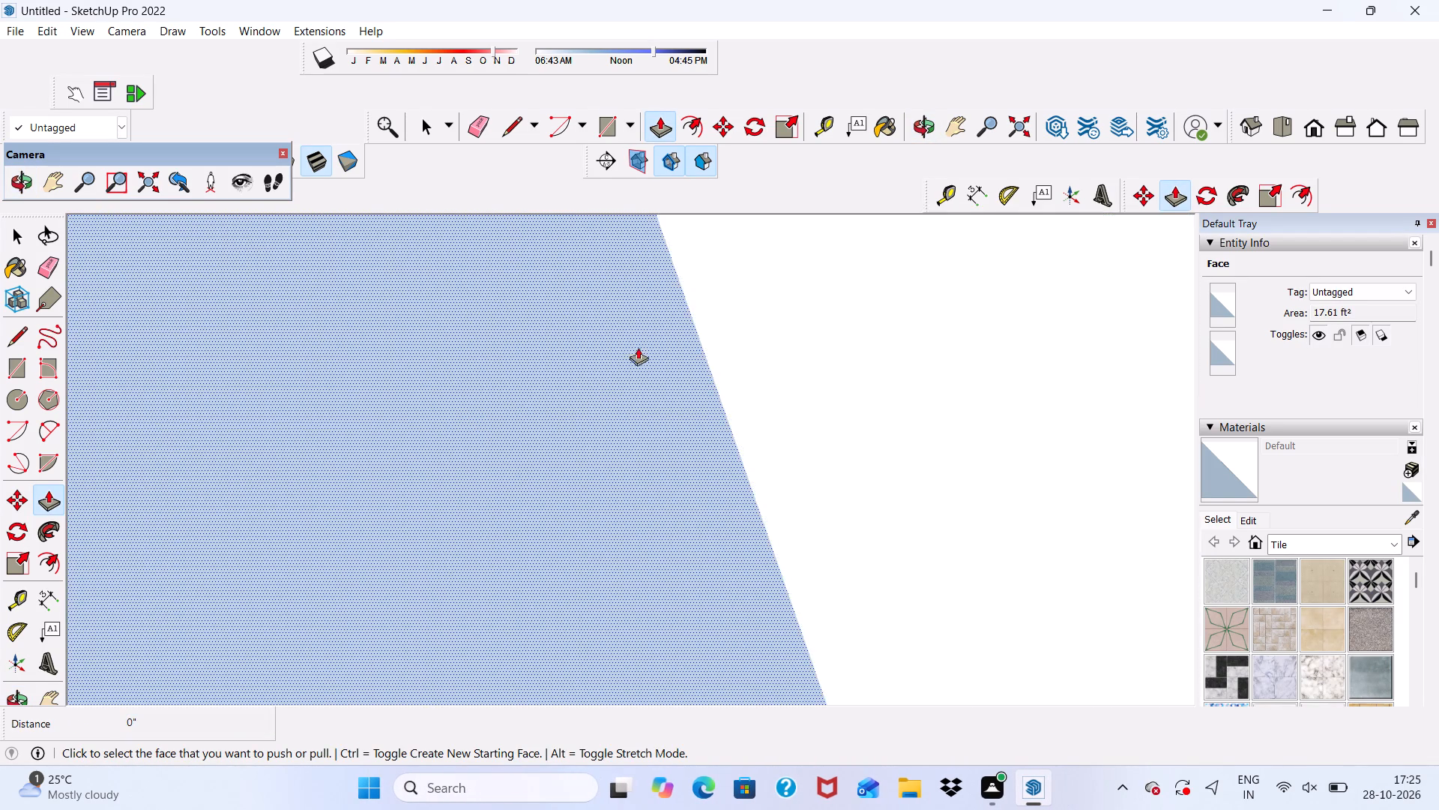
{"action": "scroll", "coordinate": [638, 347], "scroll_direction": "down", "scroll_amount": 3}
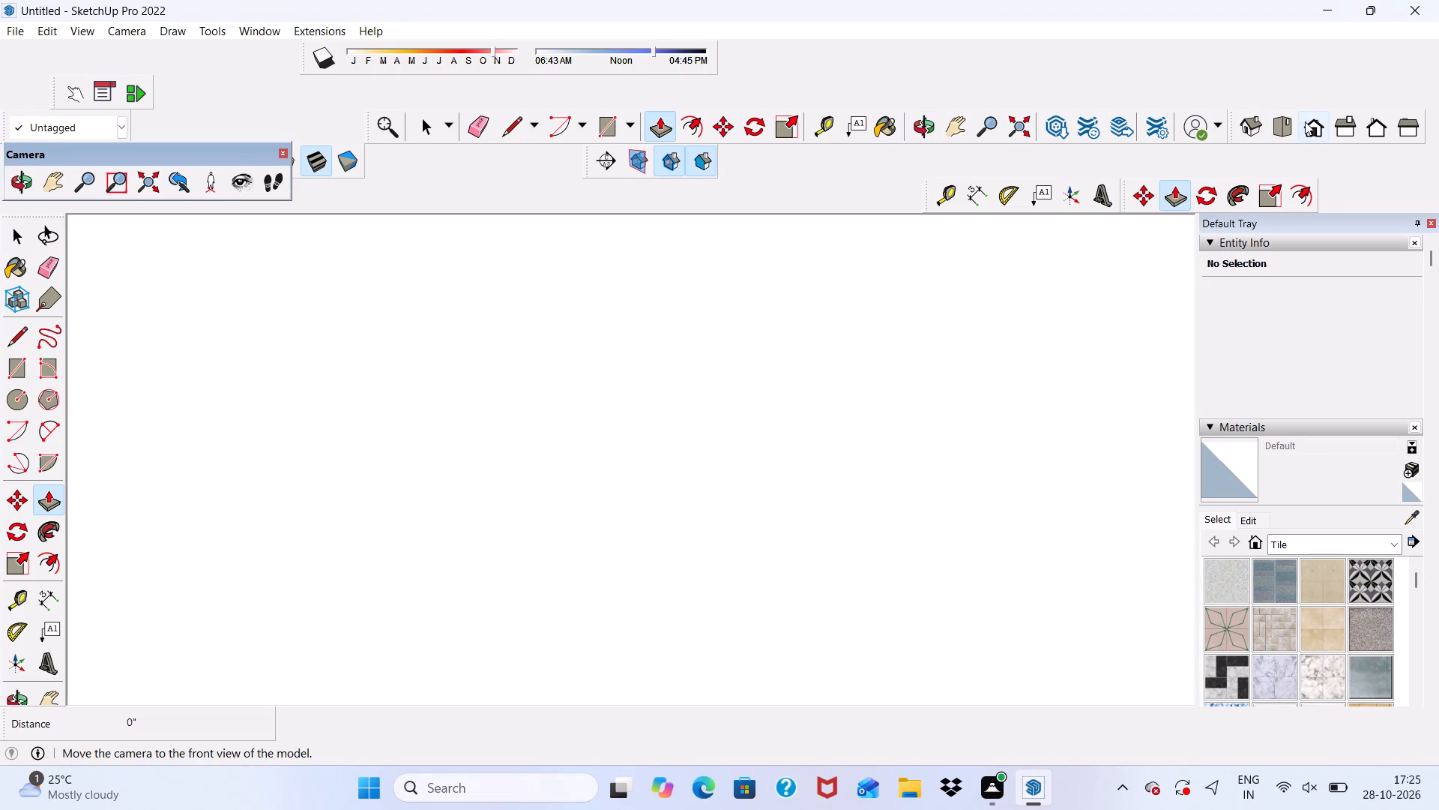
{"action": "left_click", "coordinate": [1305, 121]}
{"action": "scroll", "coordinate": [1019, 226], "scroll_direction": "down", "scroll_amount": 11}
{"action": "middle_click_drag", "start_coordinate": [730, 355], "coordinate": [568, 405]}
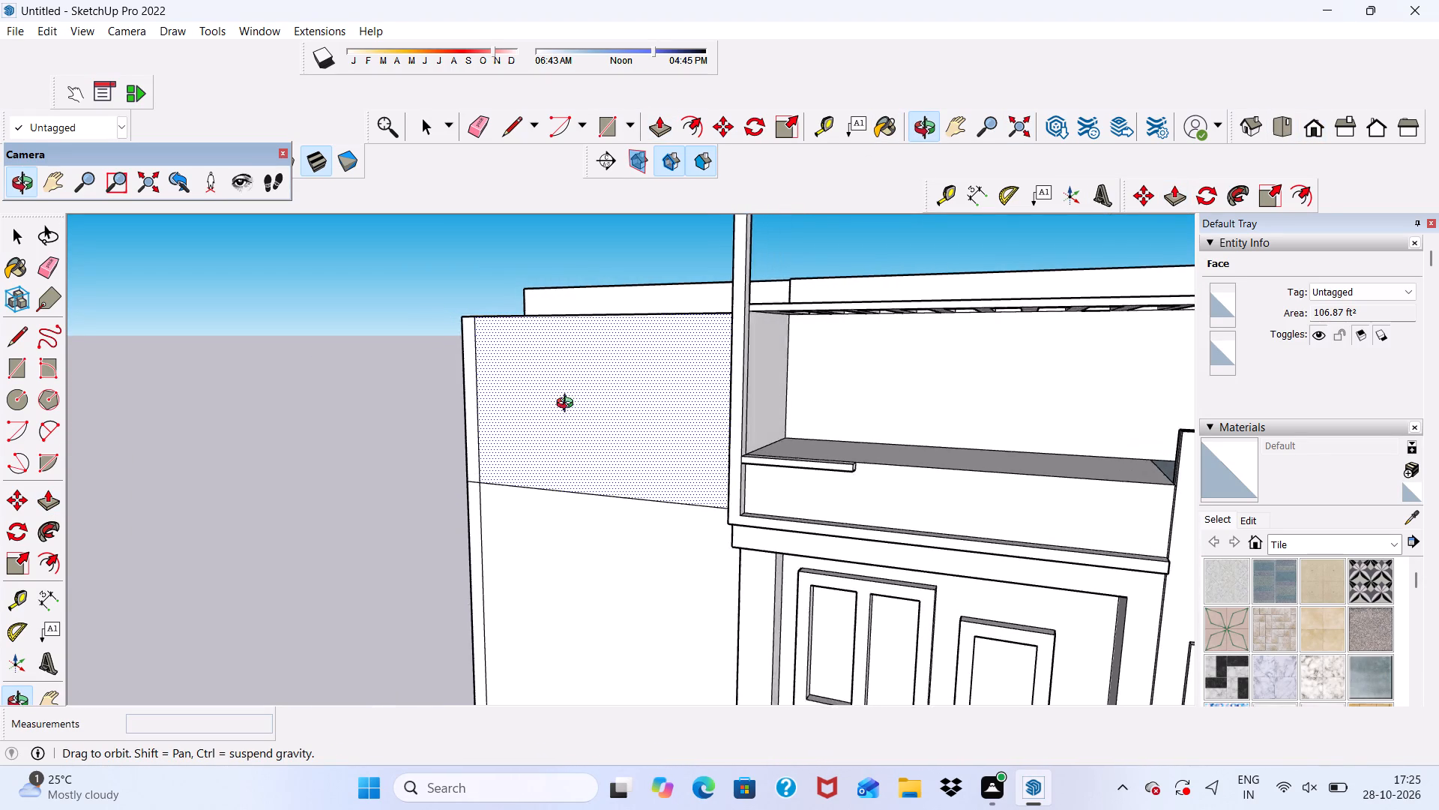
{"action": "middle_click_drag", "start_coordinate": [568, 405], "coordinate": [467, 411]}
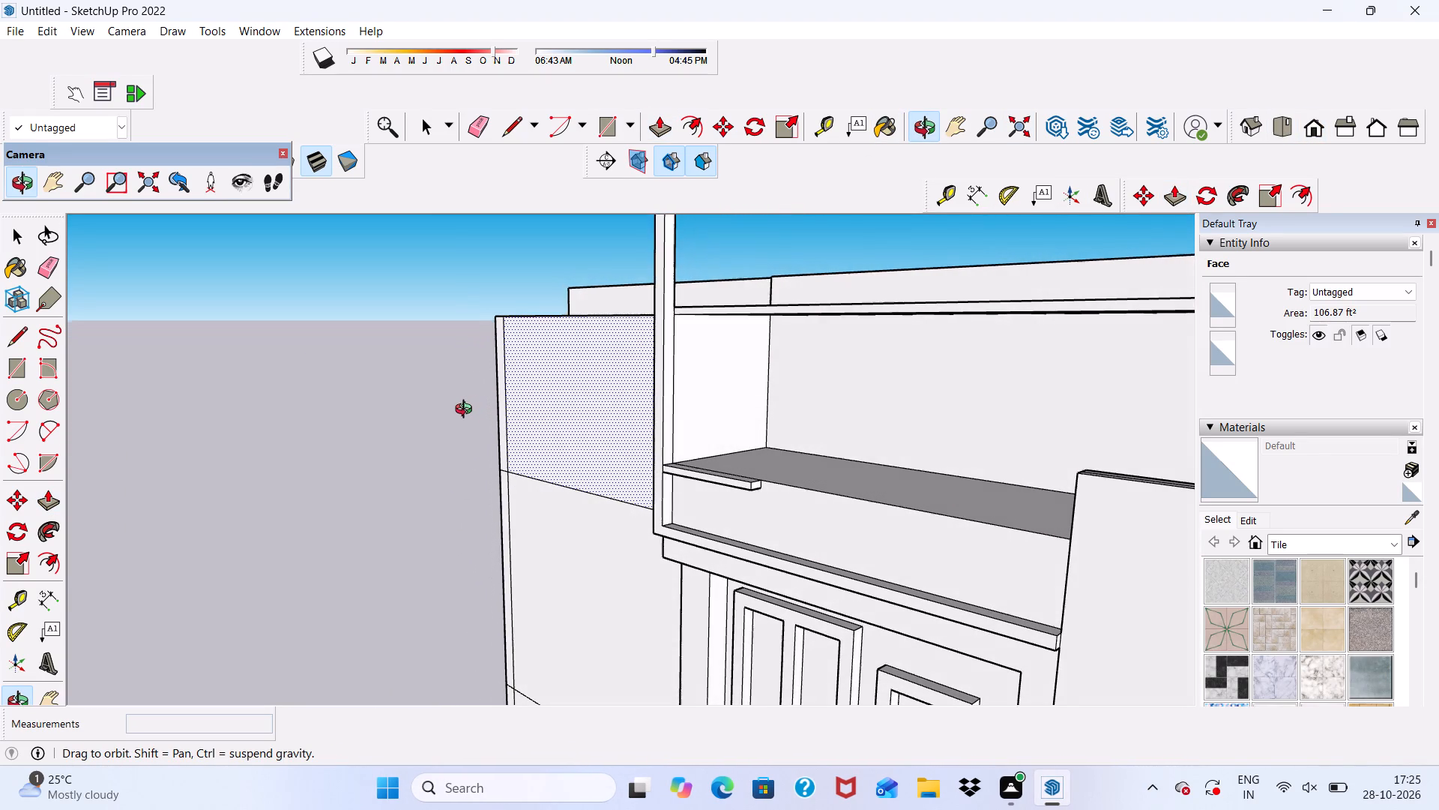
{"action": "middle_click_drag", "start_coordinate": [467, 411], "coordinate": [399, 466]}
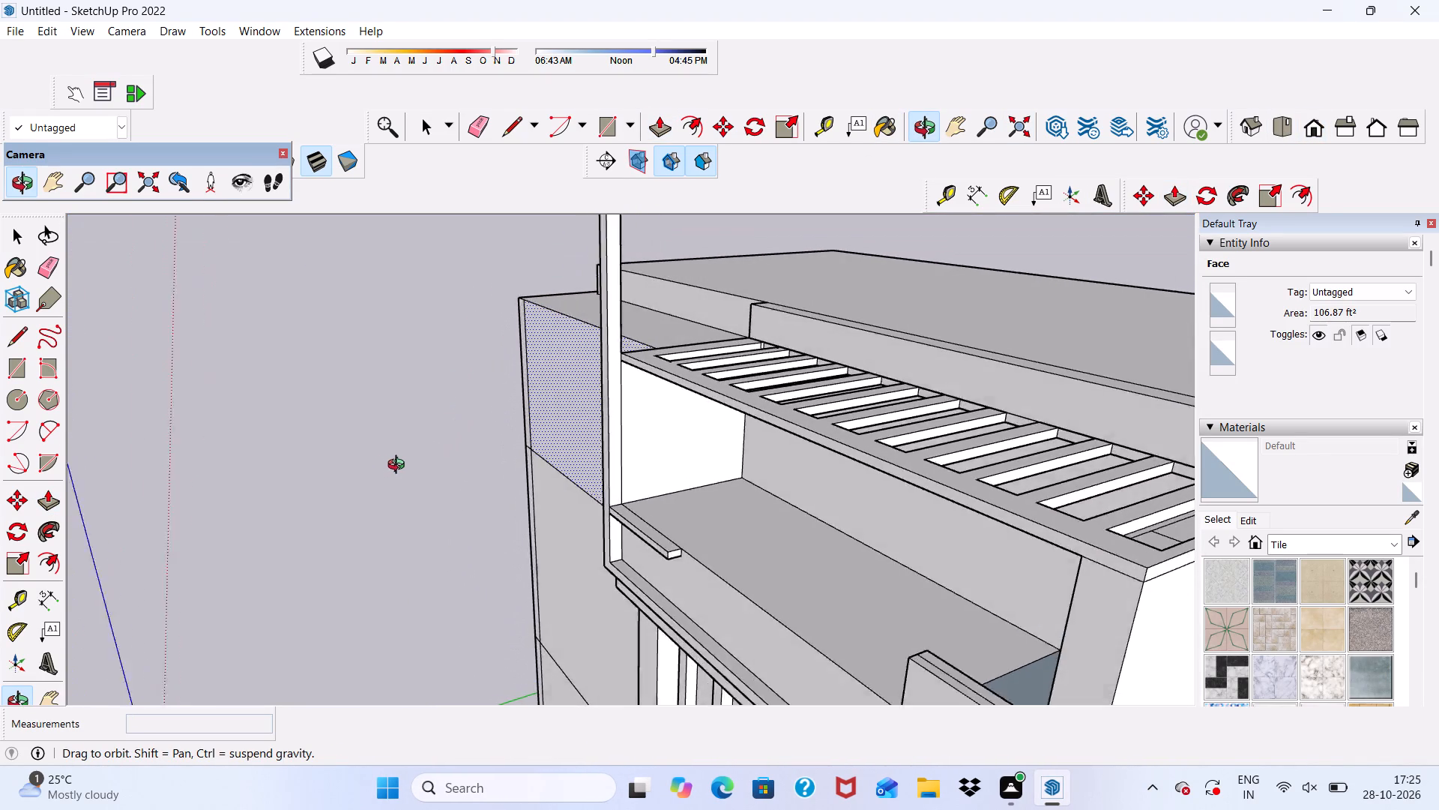
{"action": "middle_click_drag", "start_coordinate": [399, 466], "coordinate": [497, 487]}
{"action": "scroll", "coordinate": [831, 351], "scroll_direction": "up", "scroll_amount": 9}
{"action": "scroll", "coordinate": [746, 319], "scroll_direction": "down", "scroll_amount": 6}
{"action": "middle_click_drag", "start_coordinate": [504, 430], "coordinate": [527, 434]}
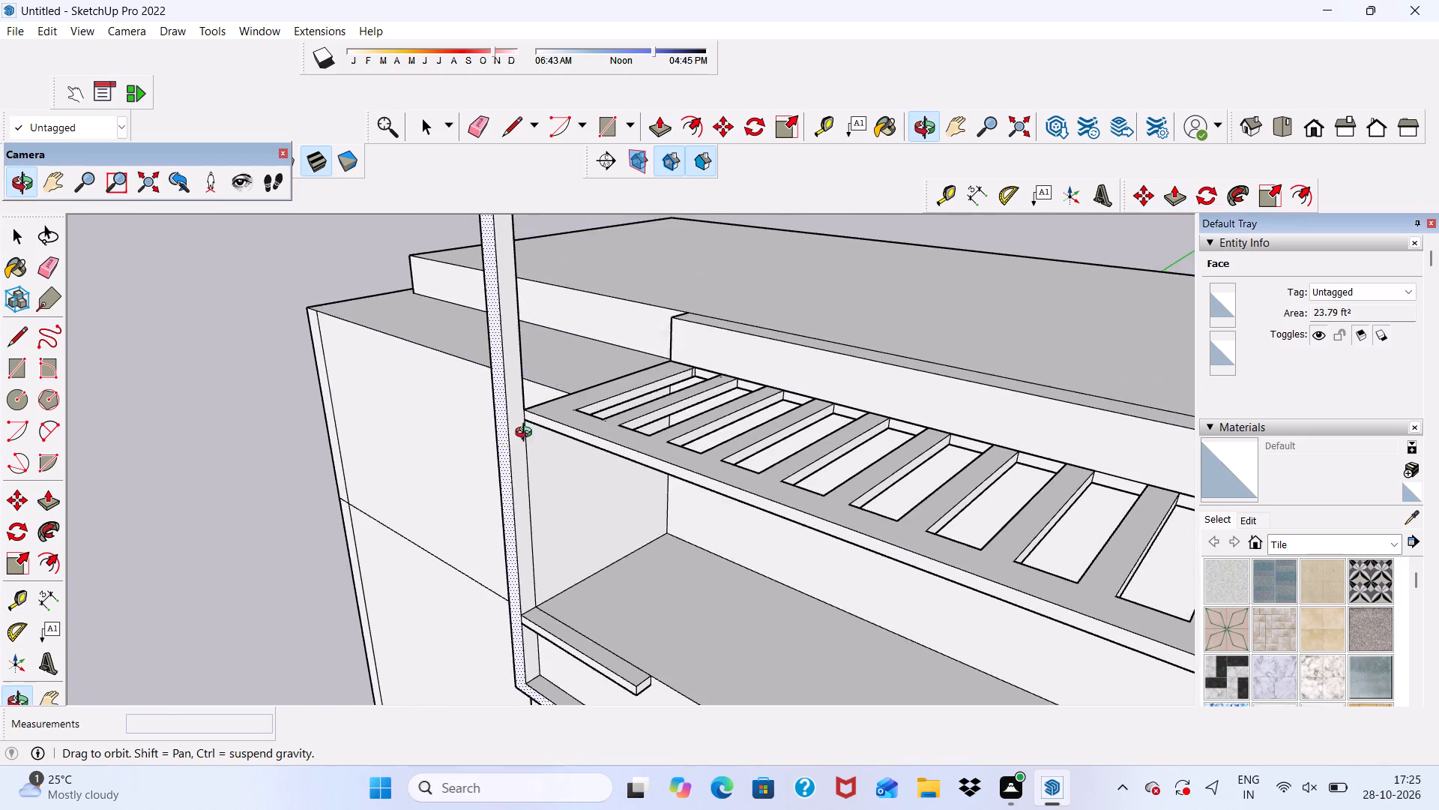
{"action": "middle_click_drag", "start_coordinate": [527, 434], "coordinate": [622, 345]}
{"action": "scroll", "coordinate": [703, 349], "scroll_direction": "up", "scroll_amount": 1}
{"action": "scroll", "coordinate": [691, 333], "scroll_direction": "down", "scroll_amount": 5}
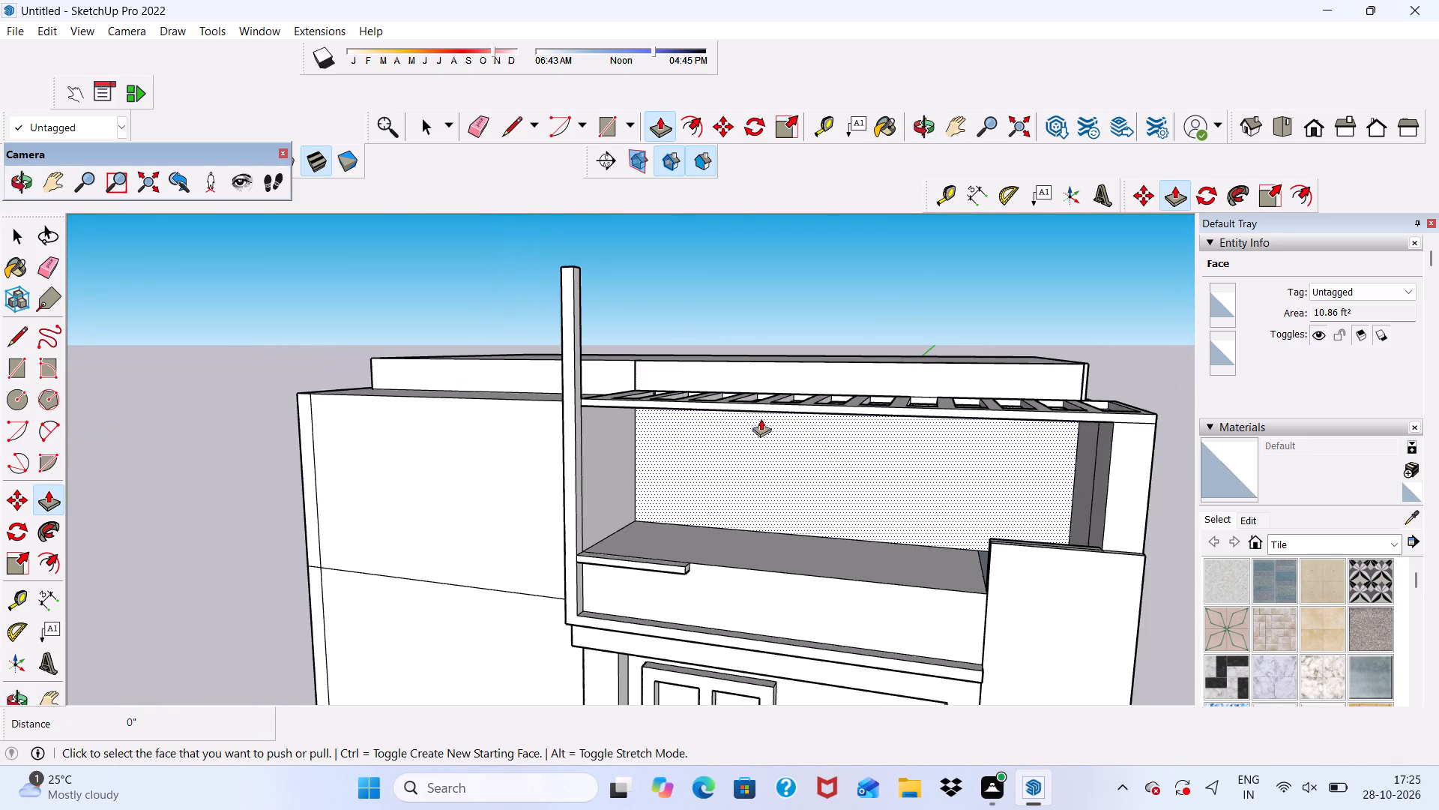
{"action": "middle_click_drag", "start_coordinate": [761, 400], "coordinate": [874, 244]}
{"action": "scroll", "coordinate": [812, 262], "scroll_direction": "up", "scroll_amount": 3}
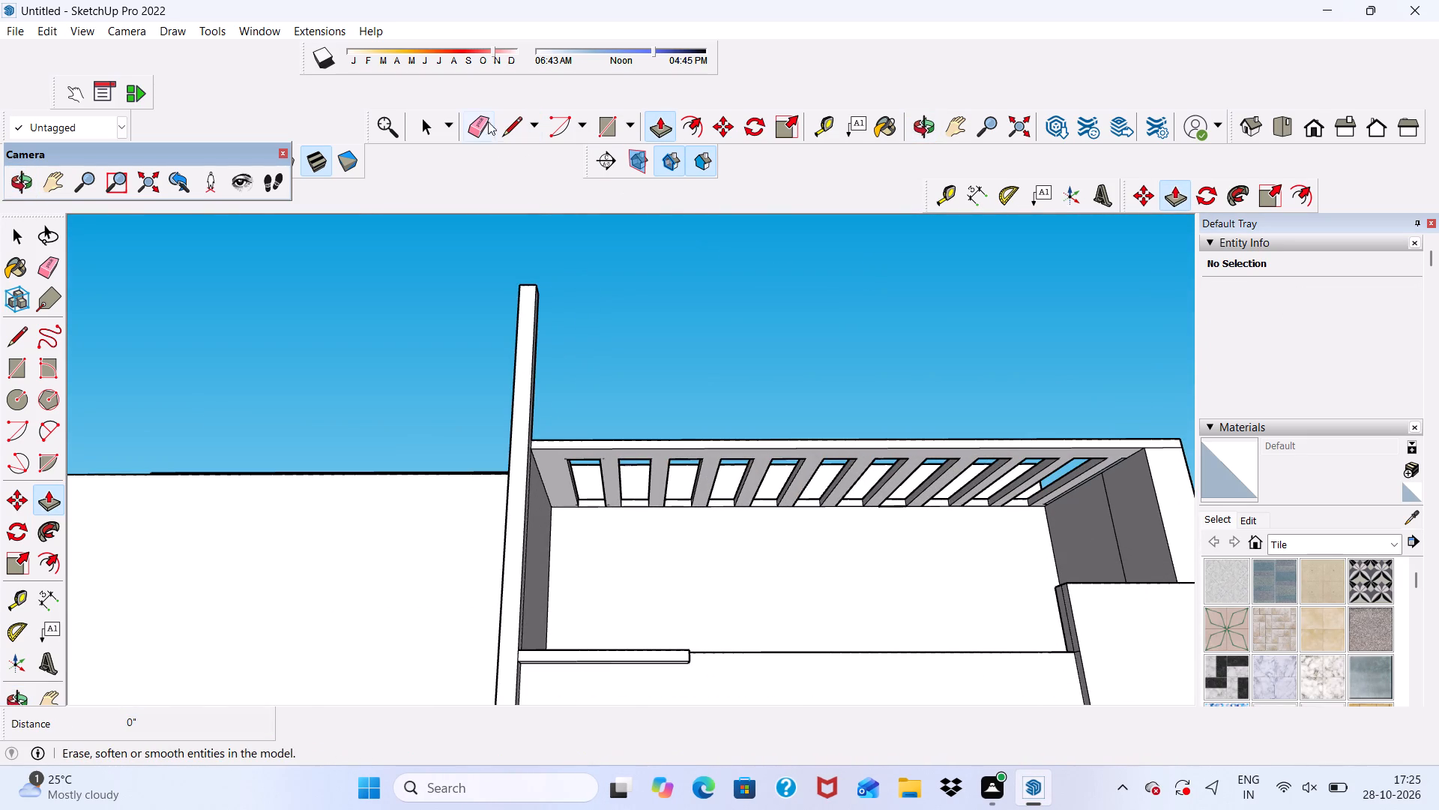
Erase the upper edge of a slot's inner end where it meets the house wall, near the slab's column side.
{"action": "left_click", "coordinate": [484, 123]}
{"action": "scroll", "coordinate": [663, 505], "scroll_direction": "up", "scroll_amount": 18}
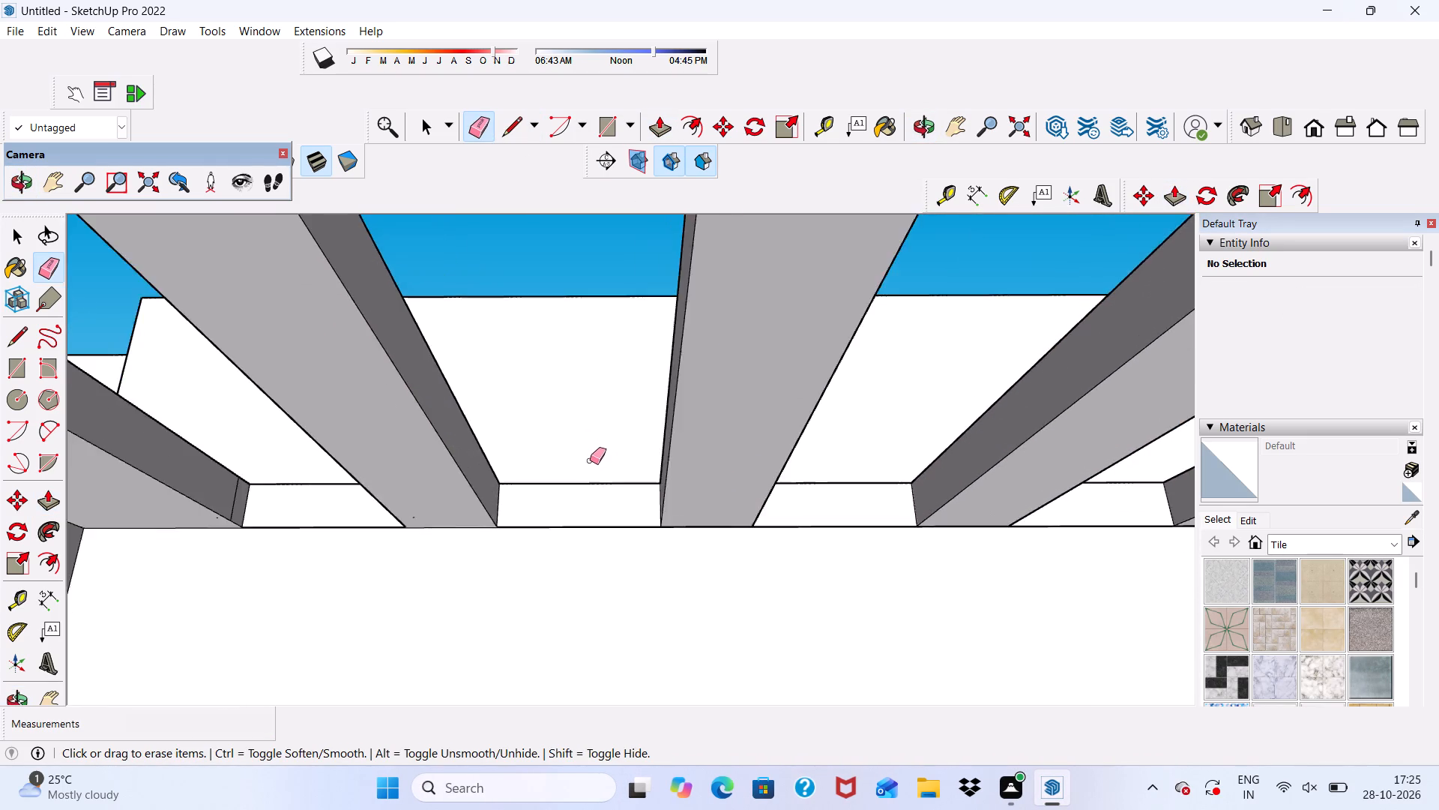
{"action": "scroll", "coordinate": [590, 460], "scroll_direction": "up", "scroll_amount": 2}
{"action": "left_click_drag", "start_coordinate": [584, 454], "coordinate": [575, 503]}
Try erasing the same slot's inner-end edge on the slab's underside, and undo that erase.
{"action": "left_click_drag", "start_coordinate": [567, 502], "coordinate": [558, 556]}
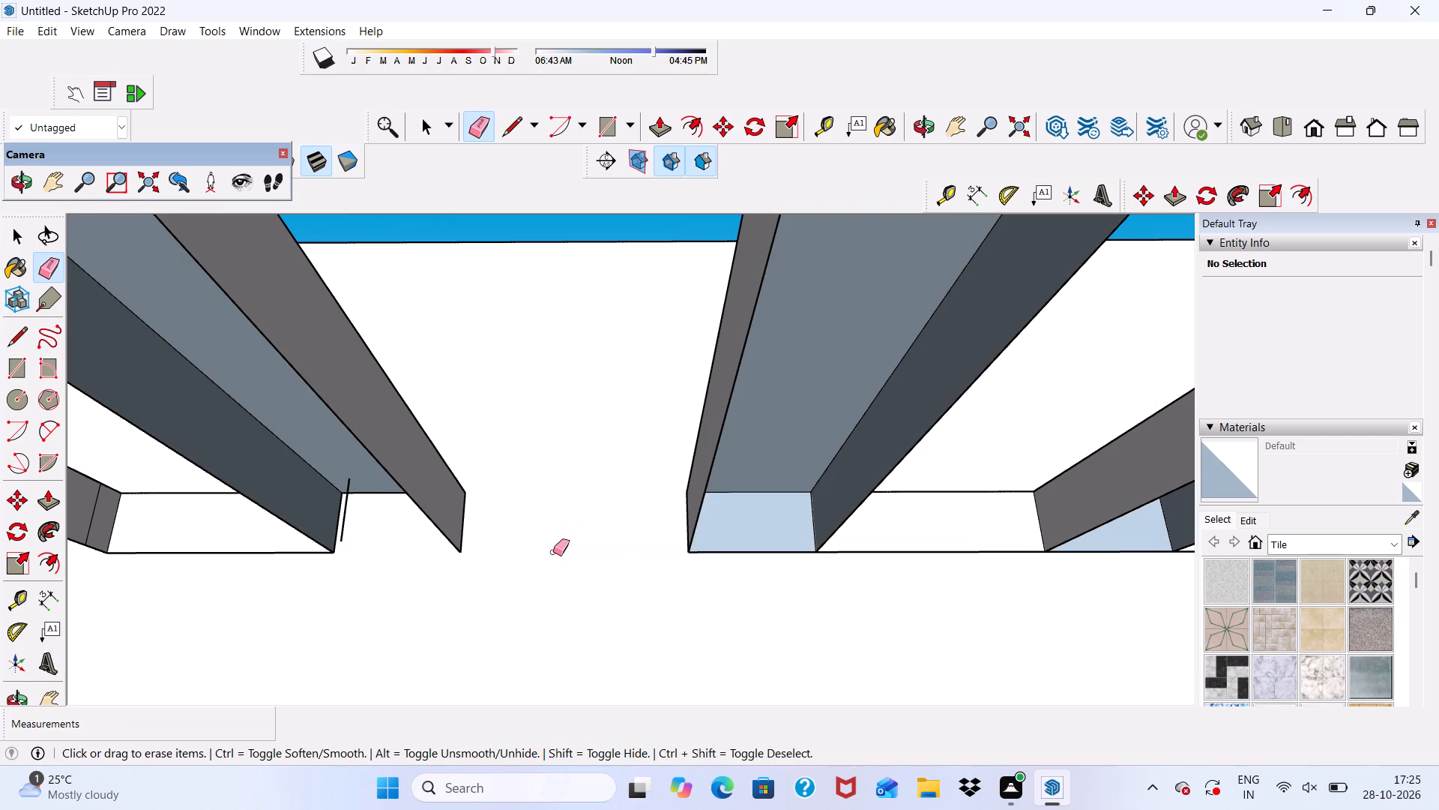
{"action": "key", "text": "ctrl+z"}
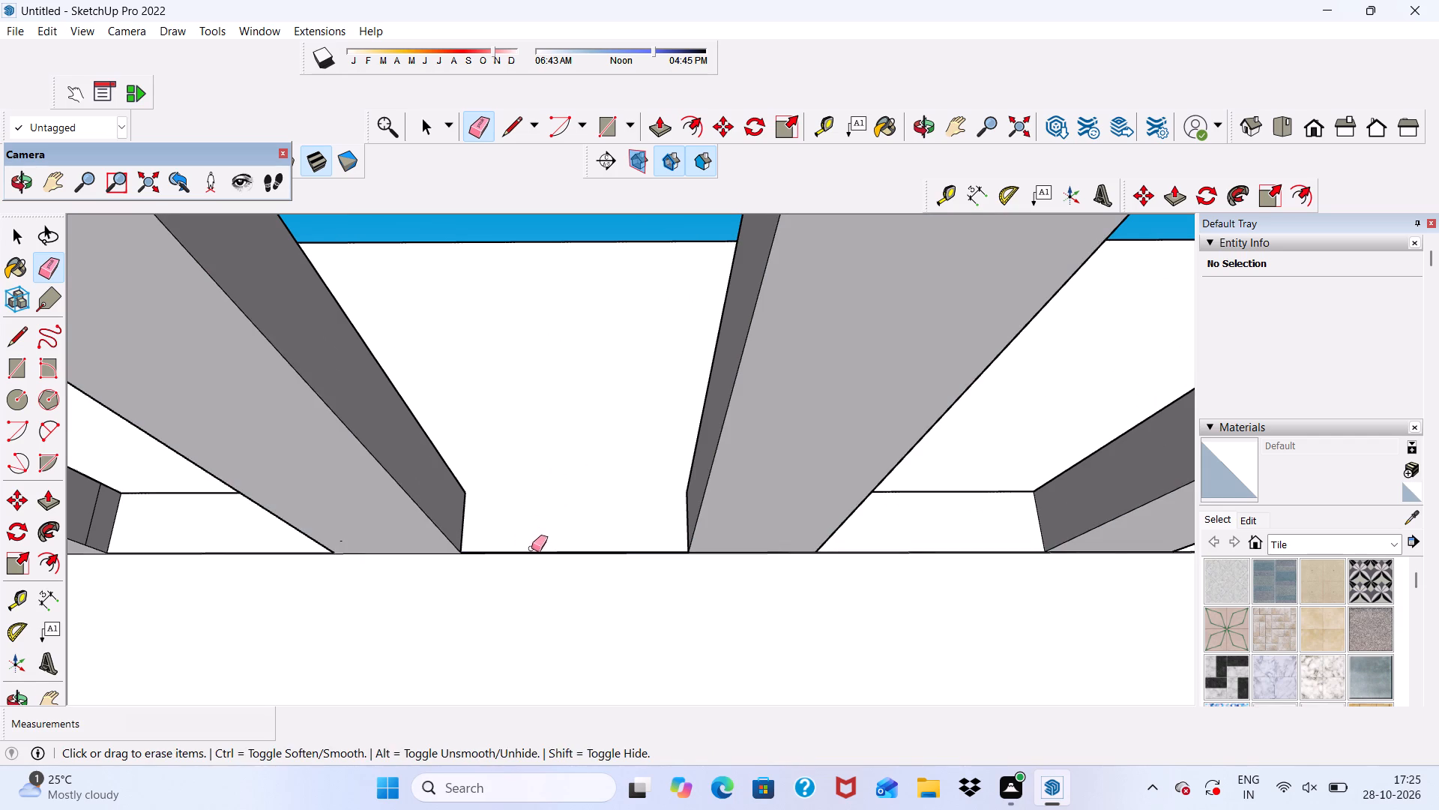
Erase the upper inner-end edge of the neighbouring slot where its end face meets the house wall.
{"action": "middle_click_drag", "start_coordinate": [531, 544], "coordinate": [448, 652]}
{"action": "scroll", "coordinate": [962, 514], "scroll_direction": "up", "scroll_amount": 1}
{"action": "left_click_drag", "start_coordinate": [899, 480], "coordinate": [899, 498]}
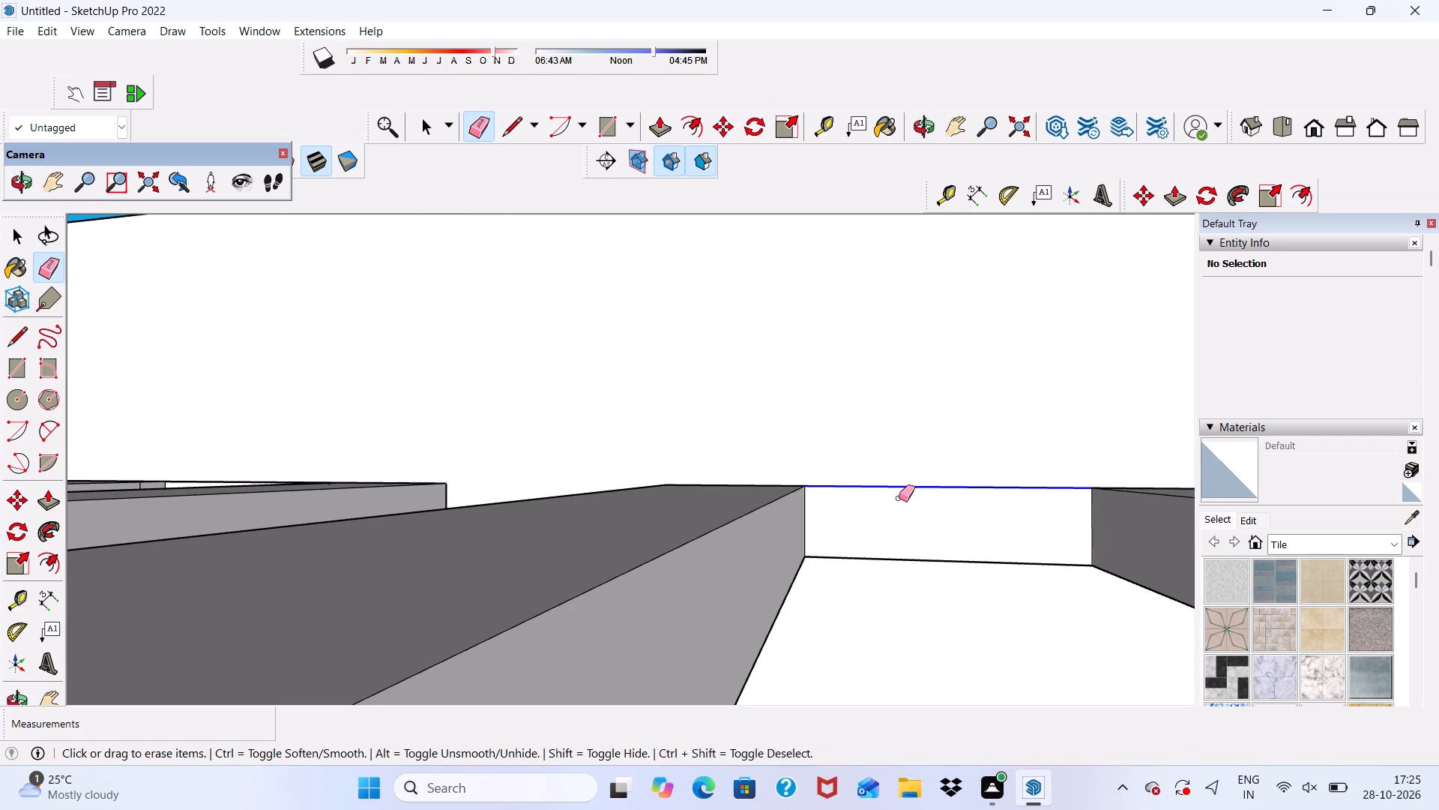
{"action": "left_click_drag", "start_coordinate": [899, 498], "coordinate": [897, 499]}
Erase the upper inner-end edges of the following two slots along the house wall, working away from the column.
{"action": "scroll", "coordinate": [770, 434], "scroll_direction": "down", "scroll_amount": 5}
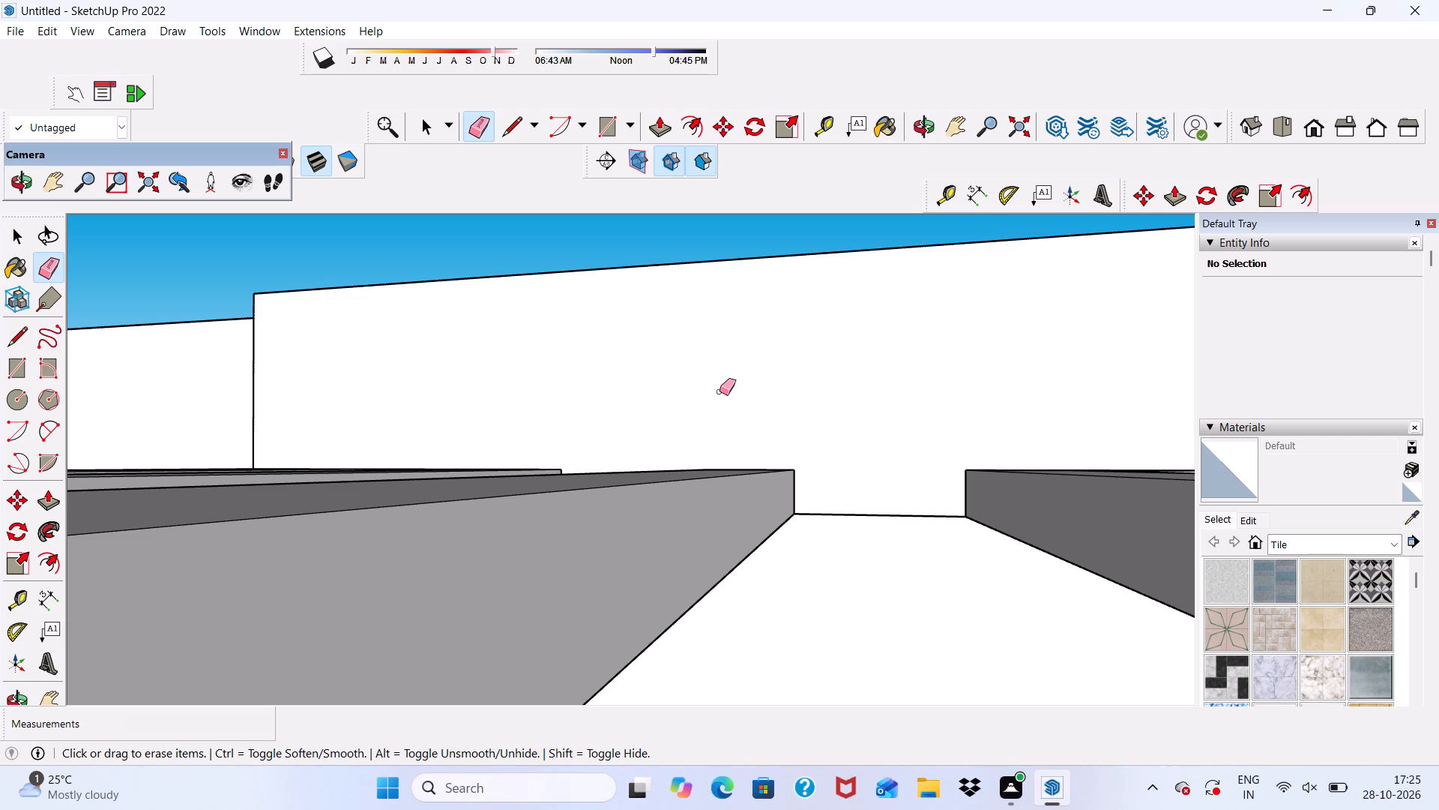
{"action": "scroll", "coordinate": [720, 393], "scroll_direction": "down", "scroll_amount": 5}
{"action": "scroll", "coordinate": [633, 403], "scroll_direction": "down", "scroll_amount": 4}
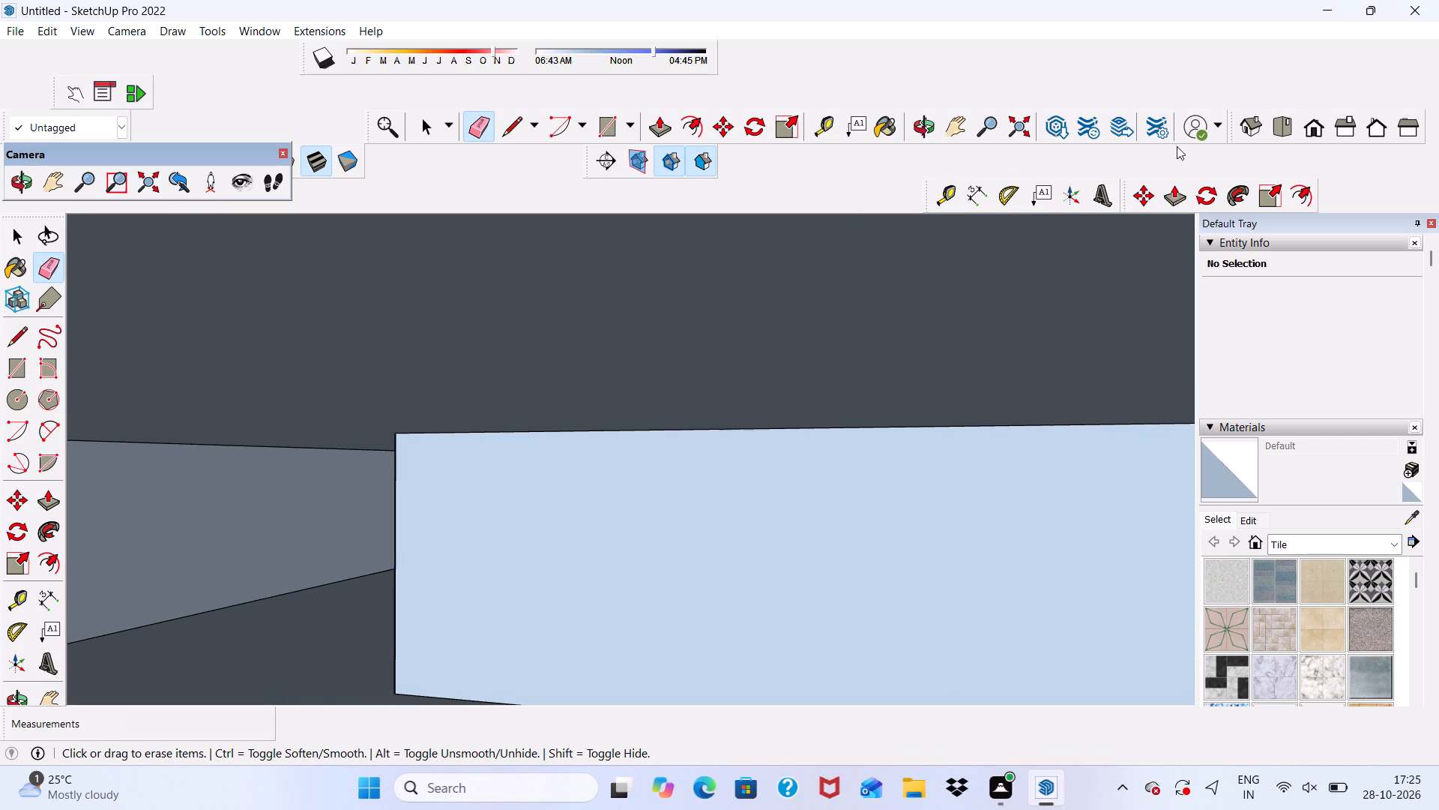
{"action": "left_click", "coordinate": [1314, 119]}
{"action": "scroll", "coordinate": [1003, 315], "scroll_direction": "down", "scroll_amount": 5}
{"action": "scroll", "coordinate": [823, 440], "scroll_direction": "down", "scroll_amount": 5}
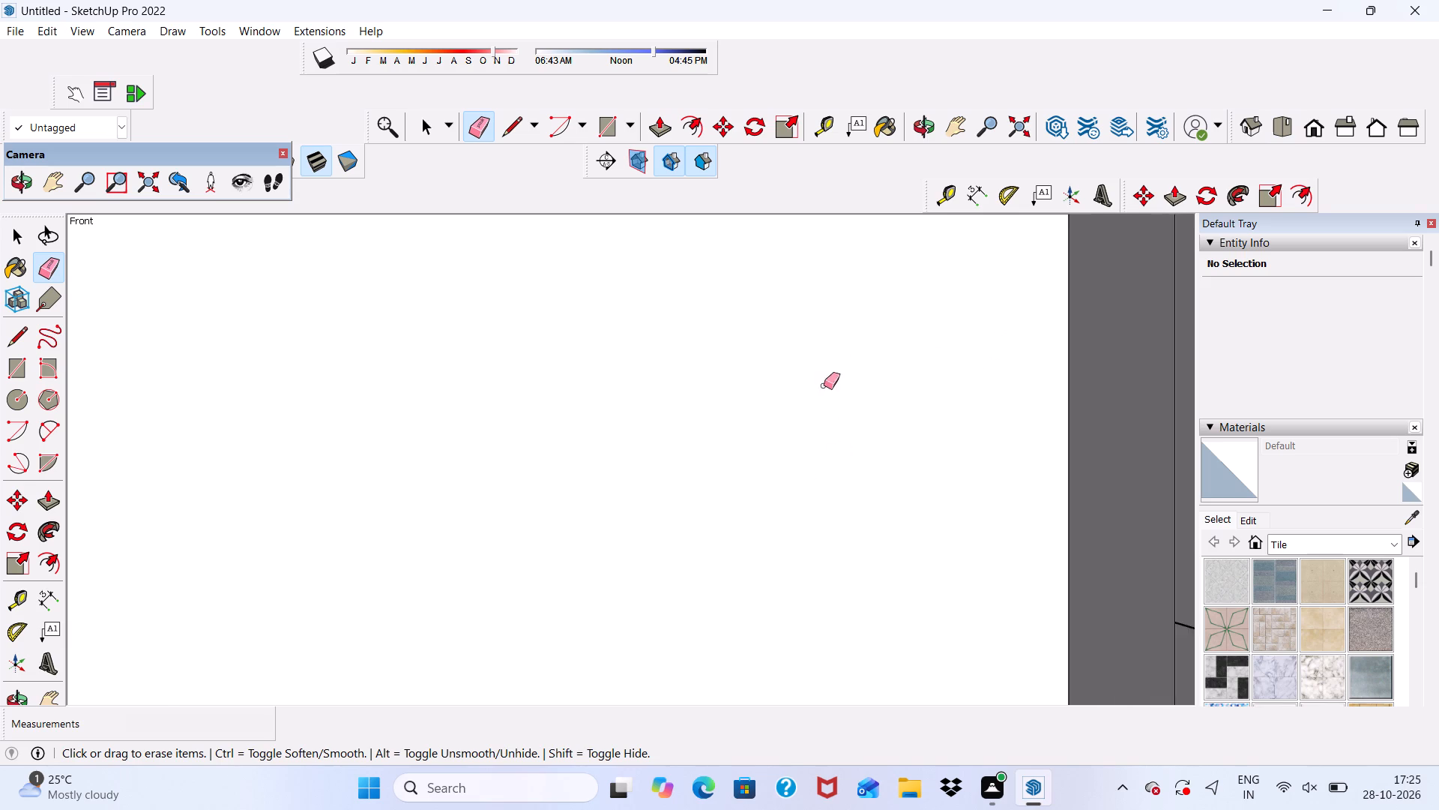
{"action": "scroll", "coordinate": [824, 385], "scroll_direction": "down", "scroll_amount": 18}
{"action": "scroll", "coordinate": [1038, 439], "scroll_direction": "up", "scroll_amount": 8}
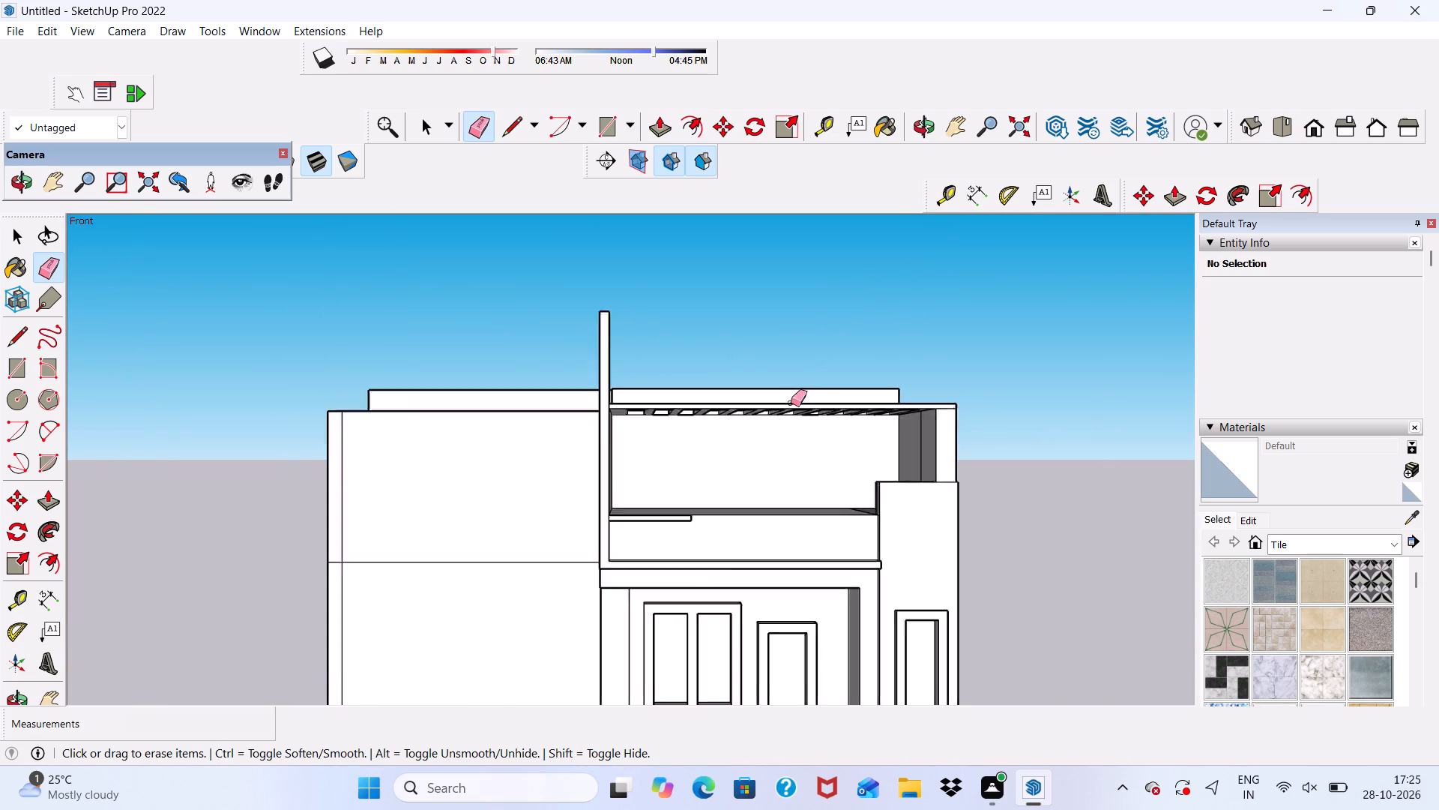
{"action": "scroll", "coordinate": [791, 403], "scroll_direction": "up", "scroll_amount": 2}
{"action": "middle_click_drag", "start_coordinate": [785, 400], "coordinate": [743, 549]}
{"action": "scroll", "coordinate": [732, 476], "scroll_direction": "up", "scroll_amount": 14}
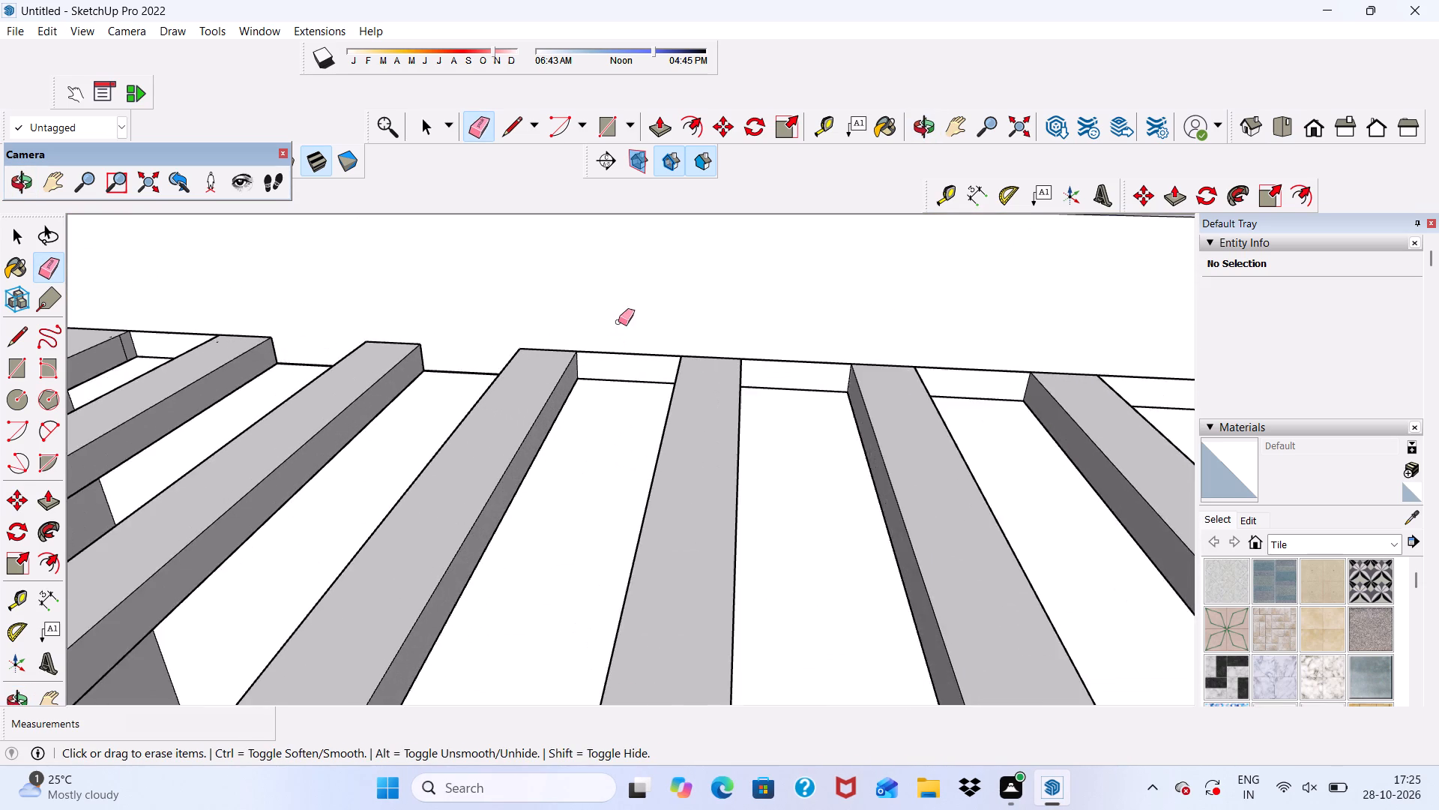
{"action": "scroll", "coordinate": [618, 322], "scroll_direction": "up", "scroll_amount": 4}
{"action": "scroll", "coordinate": [603, 354], "scroll_direction": "down", "scroll_amount": 1}
{"action": "scroll", "coordinate": [603, 370], "scroll_direction": "up", "scroll_amount": 1}
{"action": "left_click", "coordinate": [608, 361]}
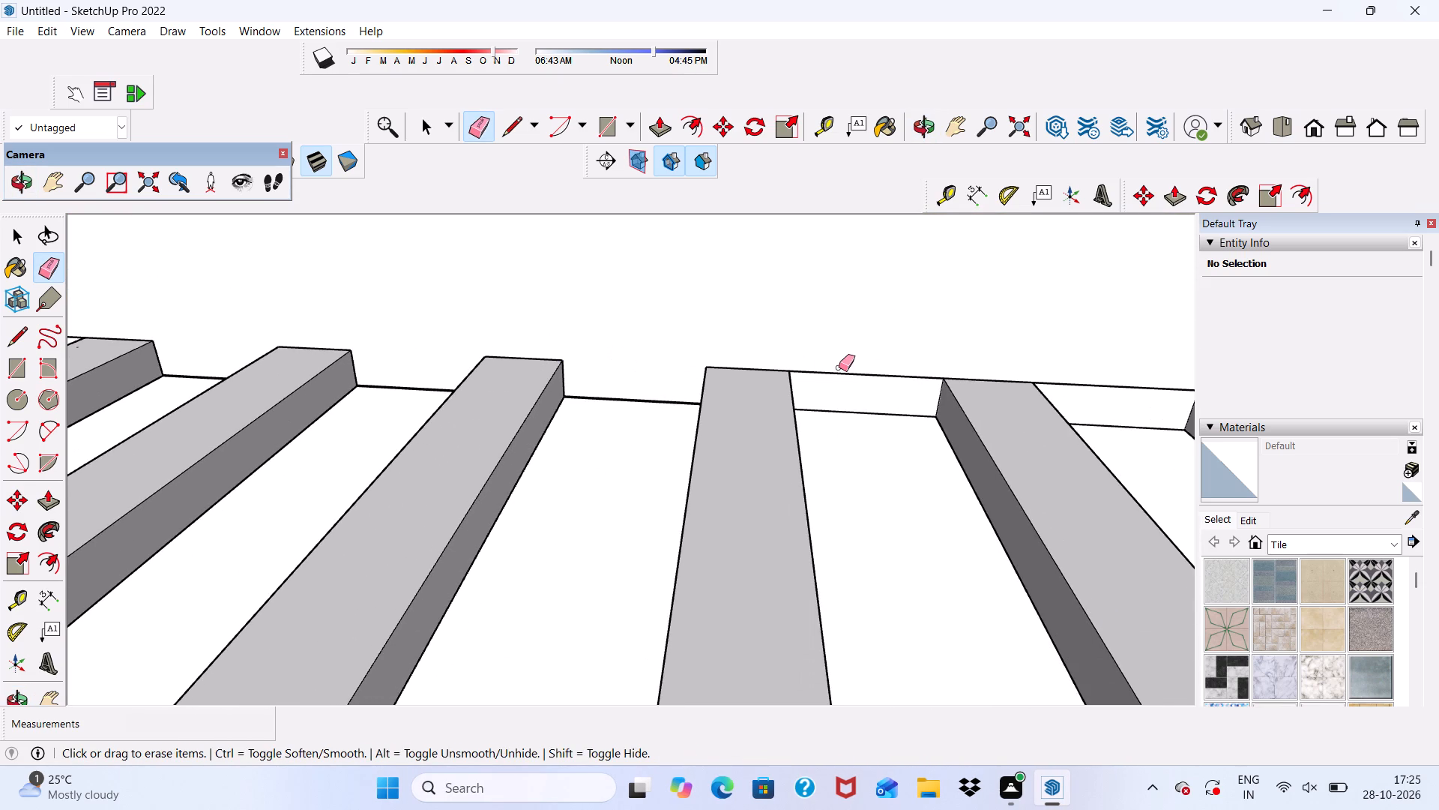
{"action": "left_click", "coordinate": [844, 368]}
Erase the upper inner-end edges of two more slots along the house wall, continuing away from the column.
{"action": "scroll", "coordinate": [630, 370], "scroll_direction": "down", "scroll_amount": 4}
{"action": "scroll", "coordinate": [881, 363], "scroll_direction": "down", "scroll_amount": 1}
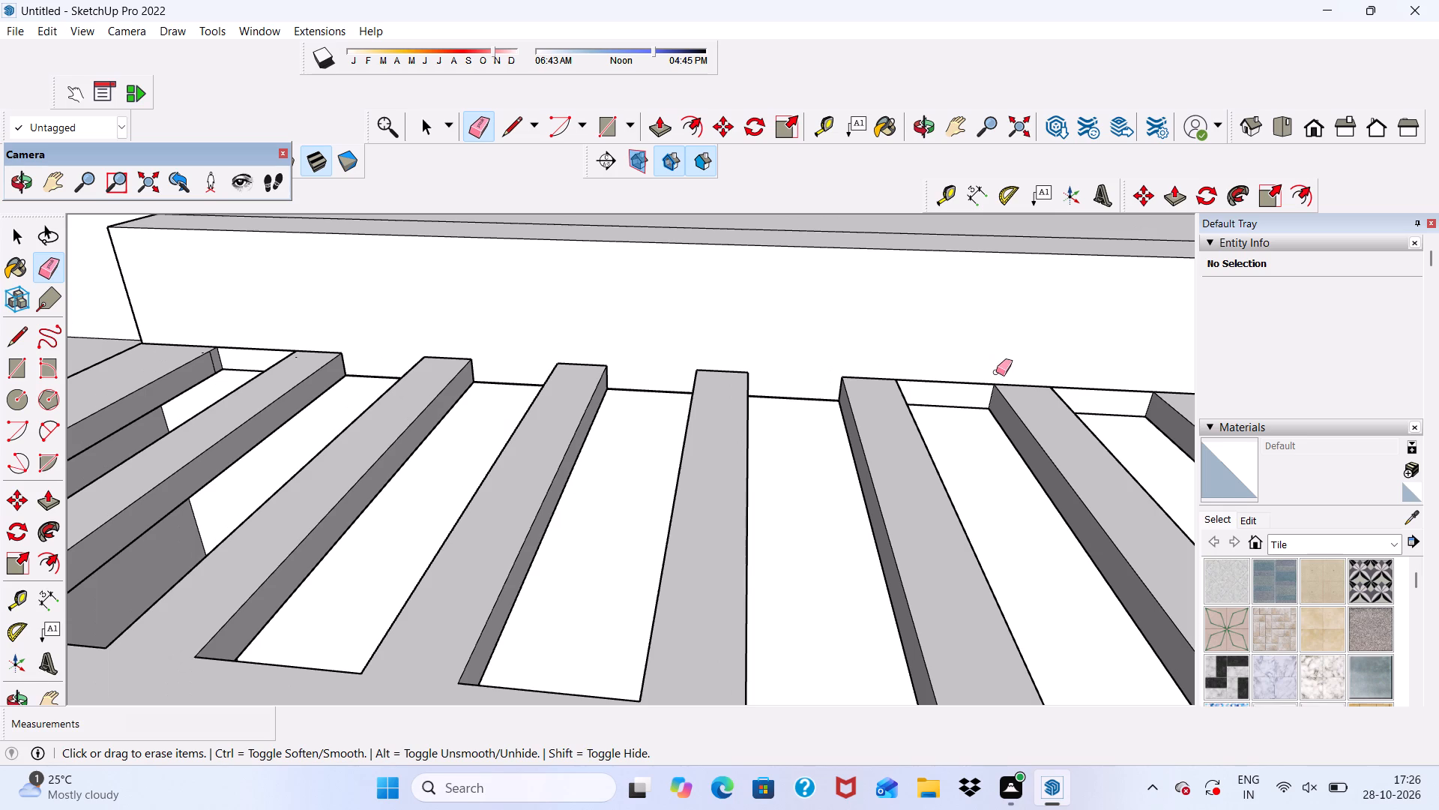
{"action": "left_click_drag", "start_coordinate": [948, 371], "coordinate": [939, 388]}
{"action": "scroll", "coordinate": [785, 355], "scroll_direction": "down", "scroll_amount": 4}
{"action": "scroll", "coordinate": [1013, 397], "scroll_direction": "up", "scroll_amount": 4}
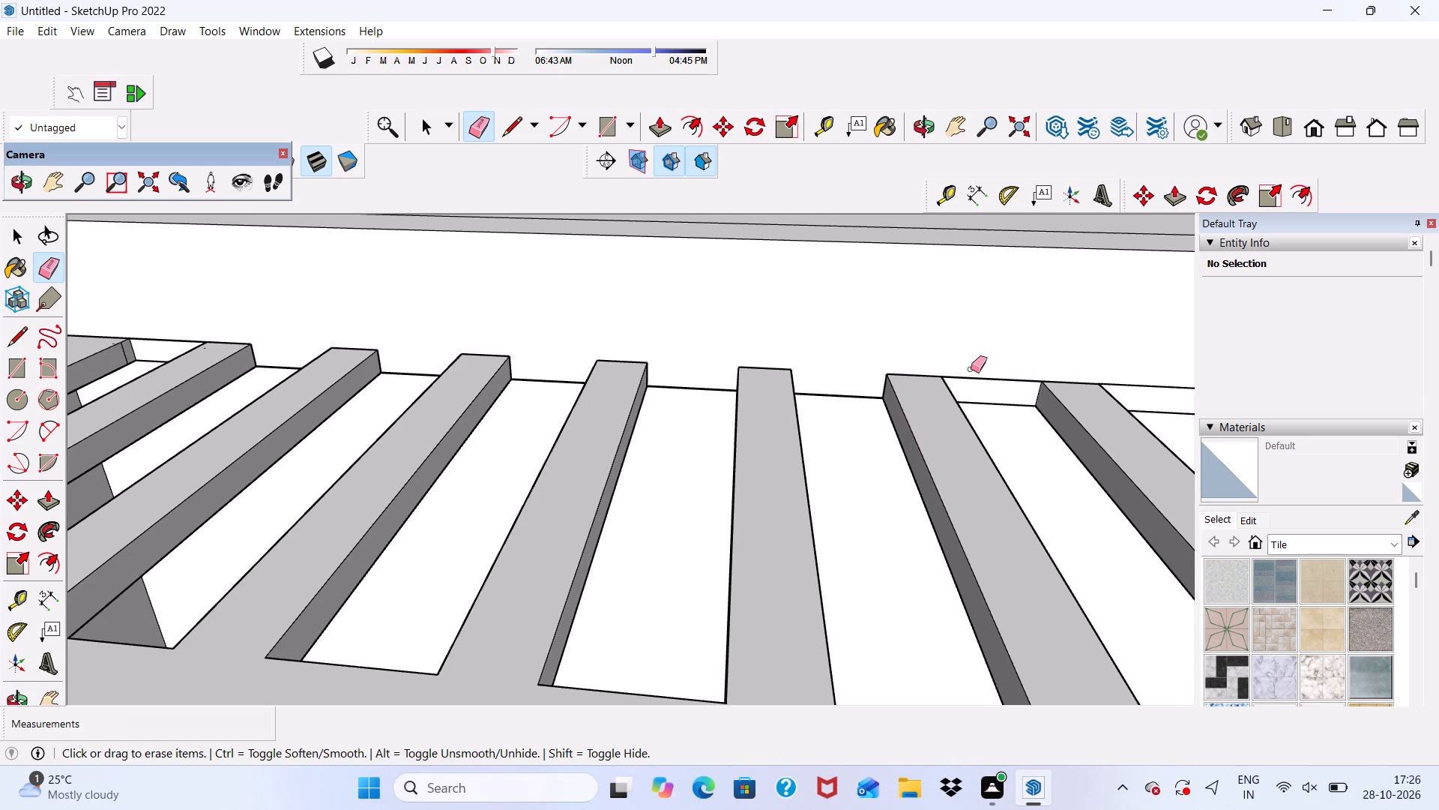
{"action": "left_click_drag", "start_coordinate": [971, 369], "coordinate": [971, 384]}
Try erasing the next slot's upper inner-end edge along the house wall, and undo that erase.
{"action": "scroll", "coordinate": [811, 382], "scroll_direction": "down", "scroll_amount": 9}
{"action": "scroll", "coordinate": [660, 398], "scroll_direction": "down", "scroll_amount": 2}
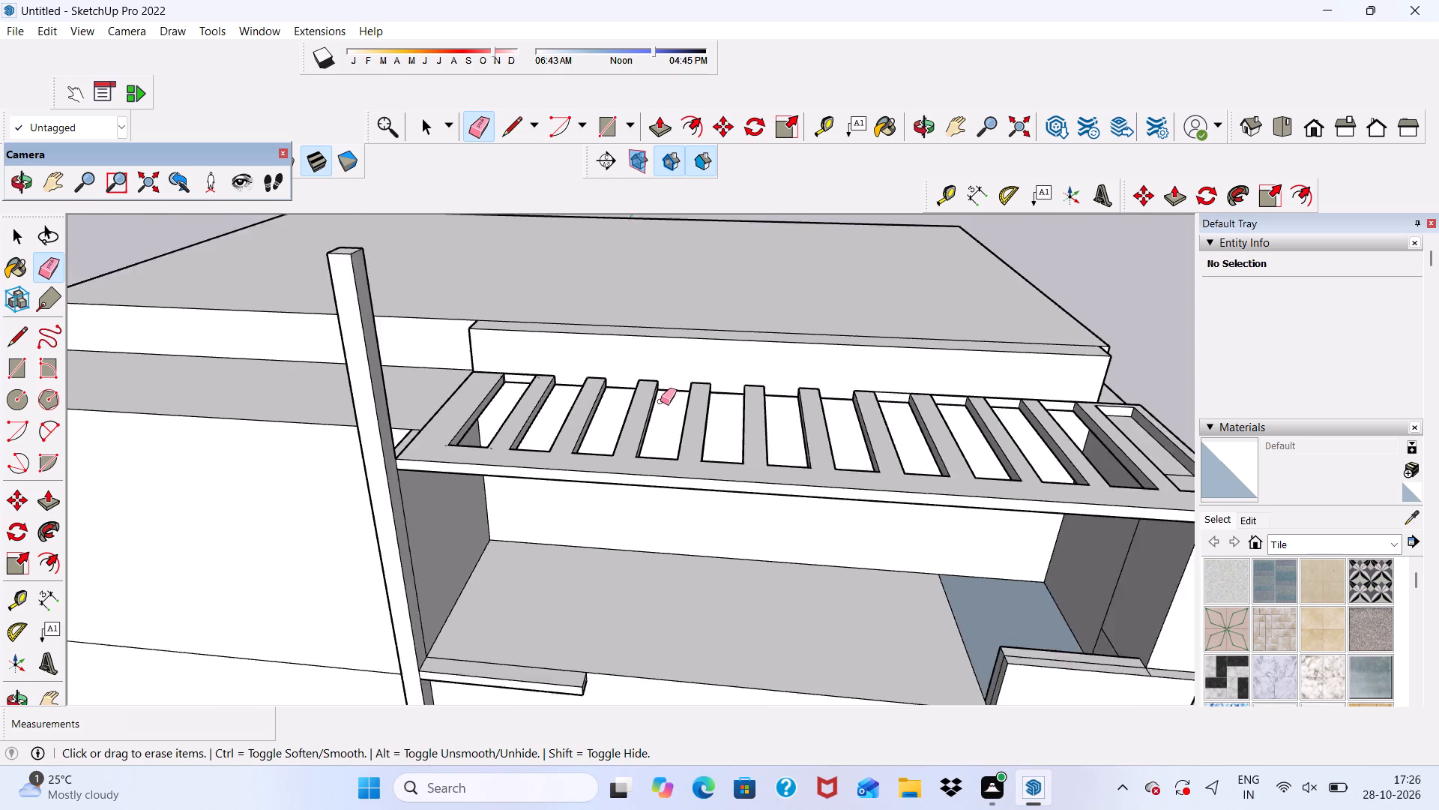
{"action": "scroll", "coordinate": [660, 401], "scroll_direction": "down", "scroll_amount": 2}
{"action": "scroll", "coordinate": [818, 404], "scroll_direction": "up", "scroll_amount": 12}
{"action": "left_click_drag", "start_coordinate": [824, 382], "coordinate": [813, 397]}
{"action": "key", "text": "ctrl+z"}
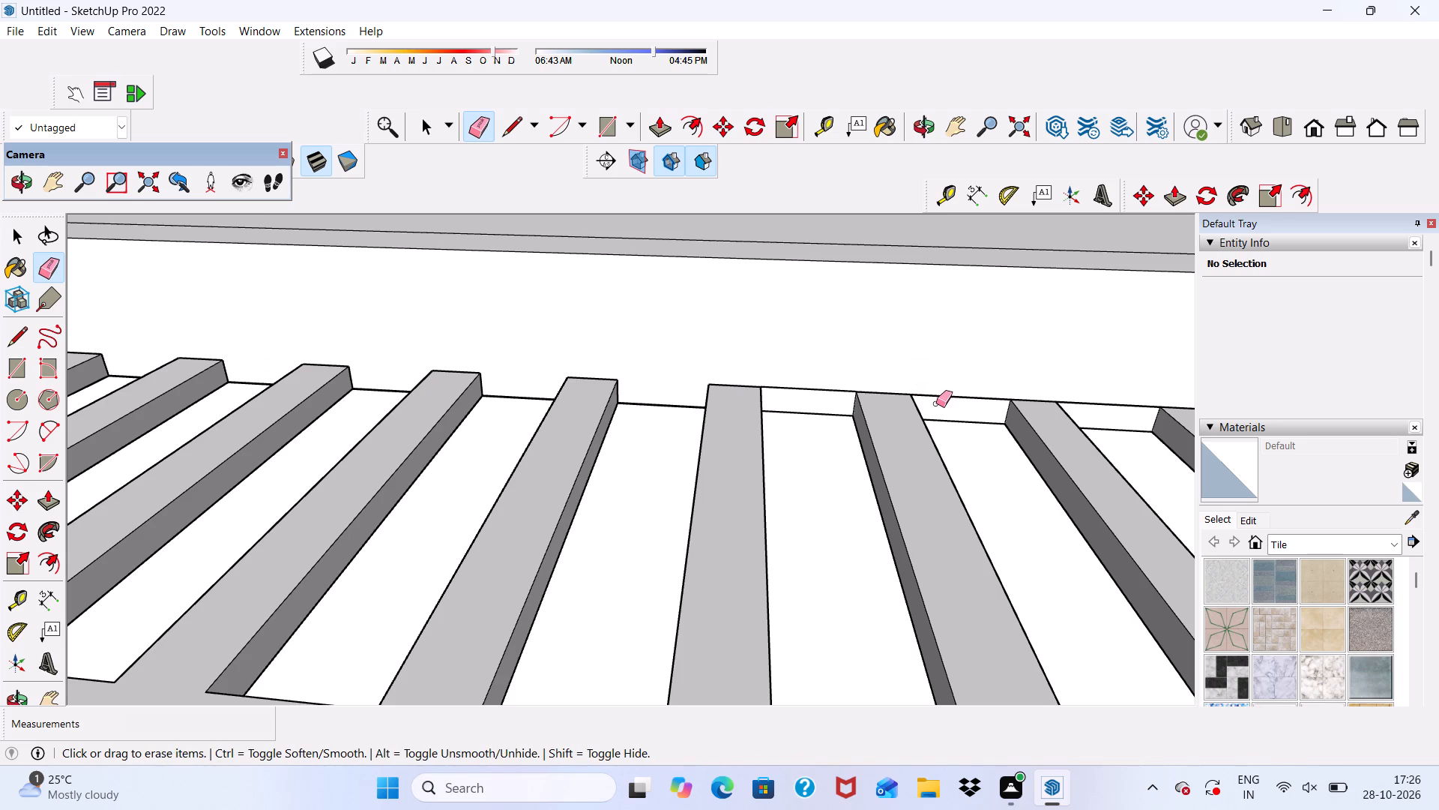
Erase the underside inner-end edges of the last three slots along the house wall at the side farthest from the column.
{"action": "scroll", "coordinate": [936, 403], "scroll_direction": "down", "scroll_amount": 1}
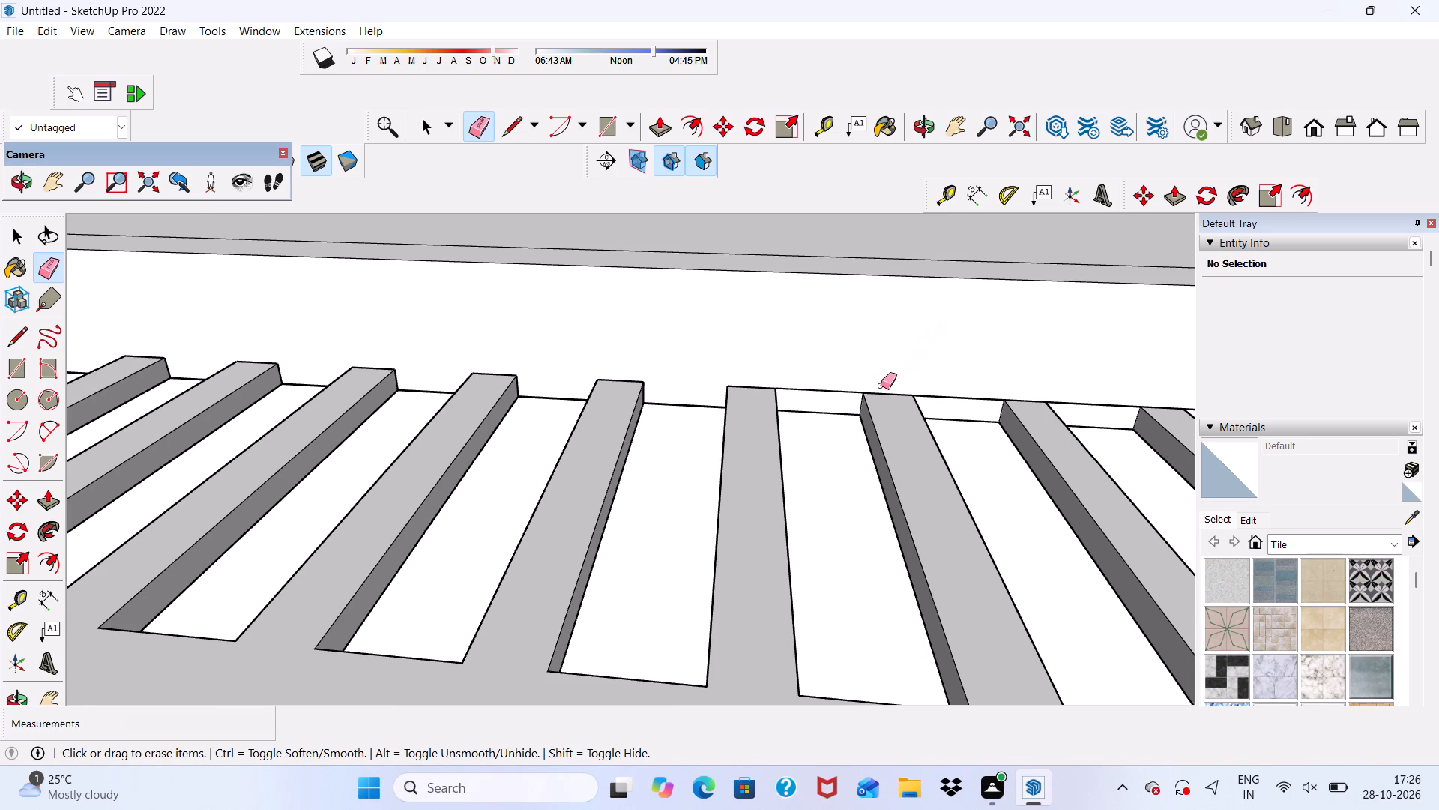
{"action": "scroll", "coordinate": [833, 394], "scroll_direction": "down", "scroll_amount": 4}
{"action": "scroll", "coordinate": [1085, 442], "scroll_direction": "up", "scroll_amount": 5}
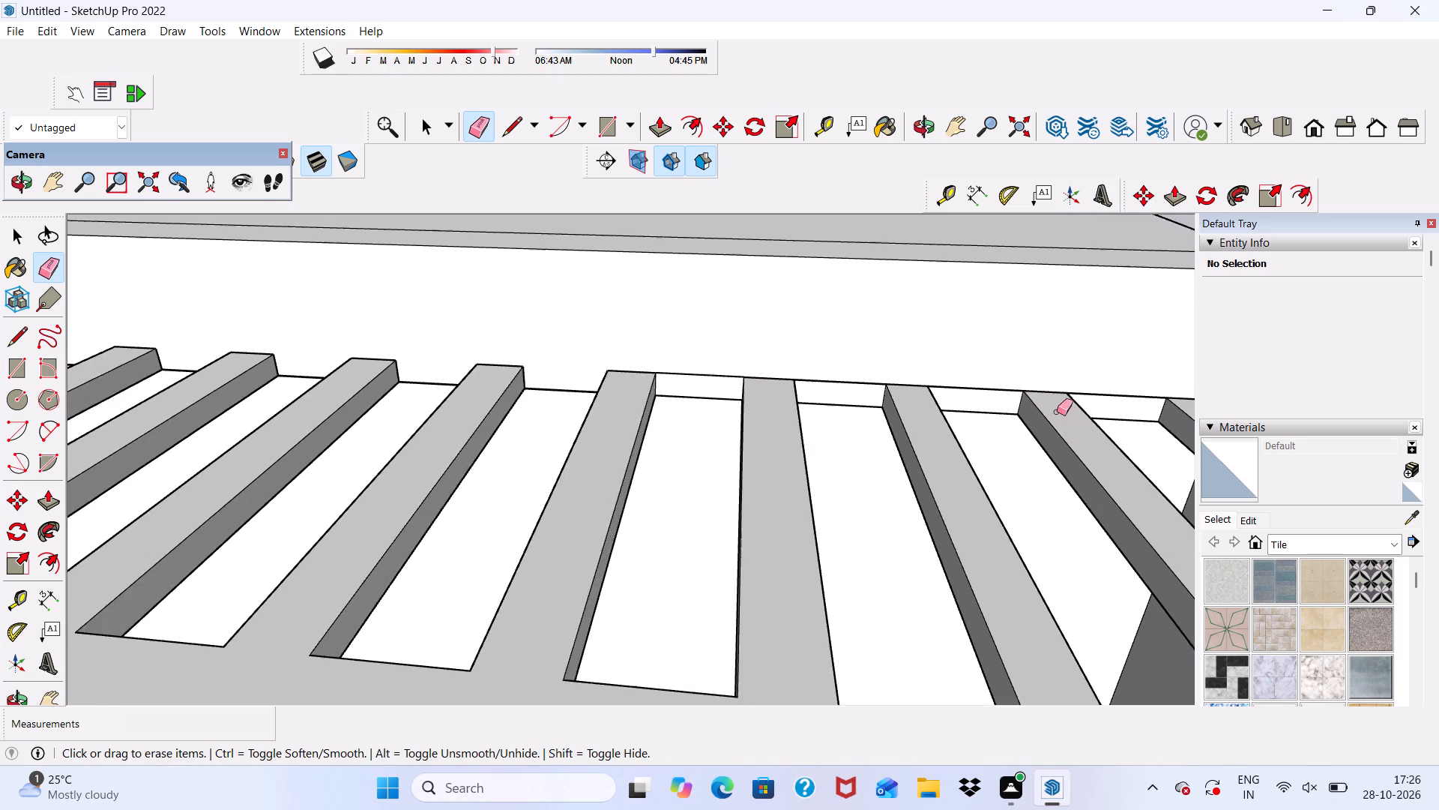
{"action": "scroll", "coordinate": [926, 447], "scroll_direction": "down", "scroll_amount": 5}
{"action": "middle_click_drag", "start_coordinate": [902, 453], "coordinate": [975, 232]}
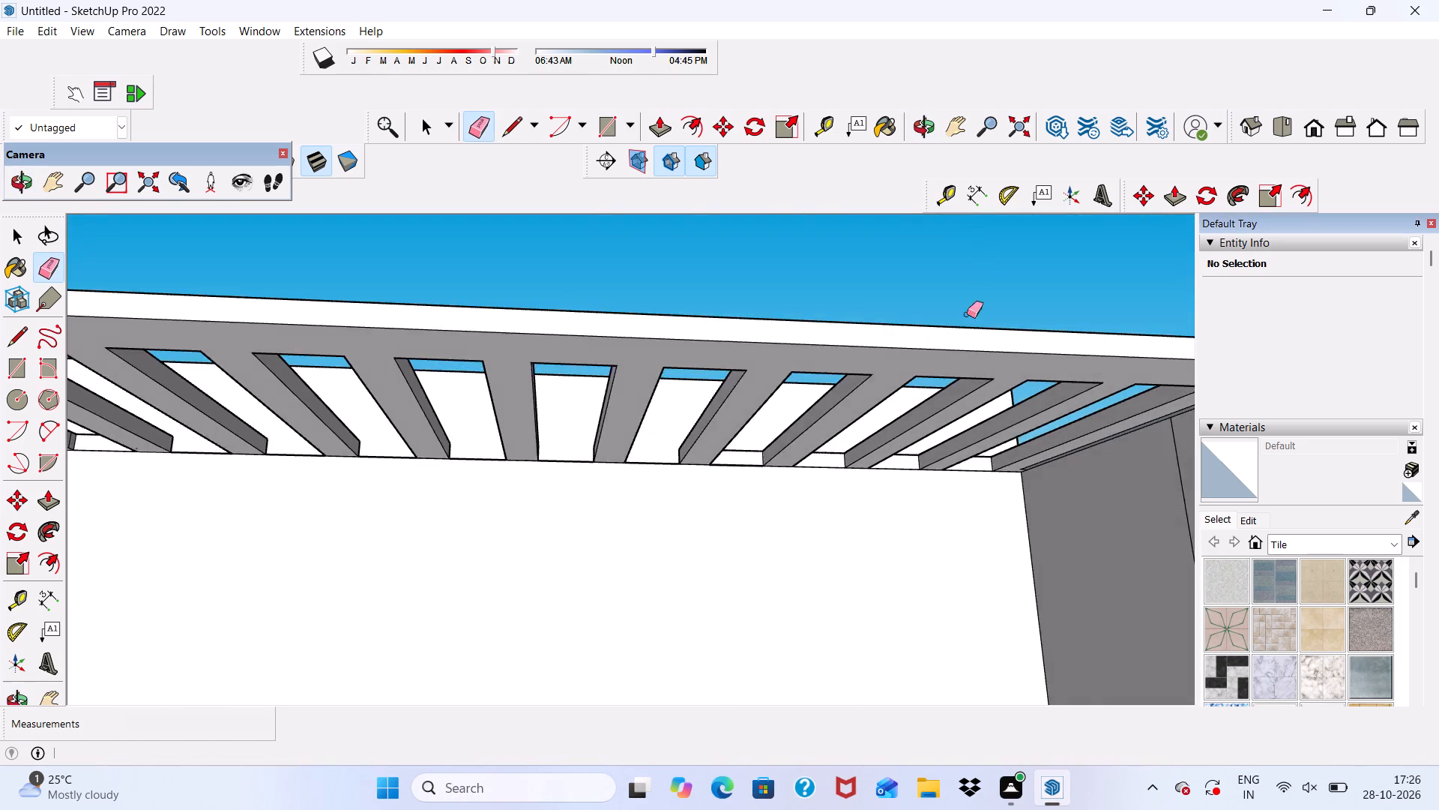
{"action": "scroll", "coordinate": [929, 431], "scroll_direction": "up", "scroll_amount": 9}
{"action": "left_click_drag", "start_coordinate": [884, 478], "coordinate": [884, 490]}
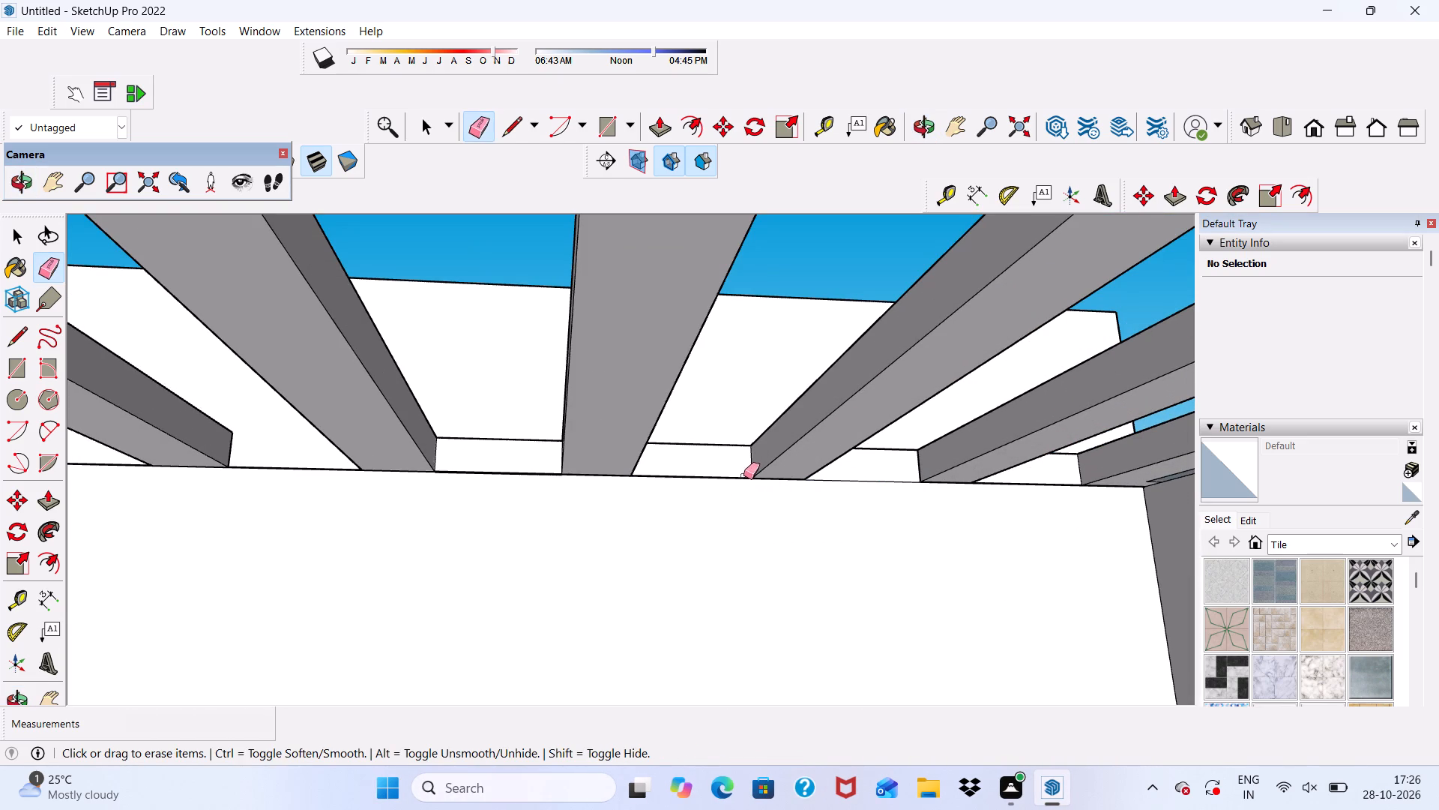
{"action": "left_click_drag", "start_coordinate": [743, 475], "coordinate": [740, 484]}
{"action": "left_click", "coordinate": [820, 480]}
{"action": "left_click", "coordinate": [1028, 480]}
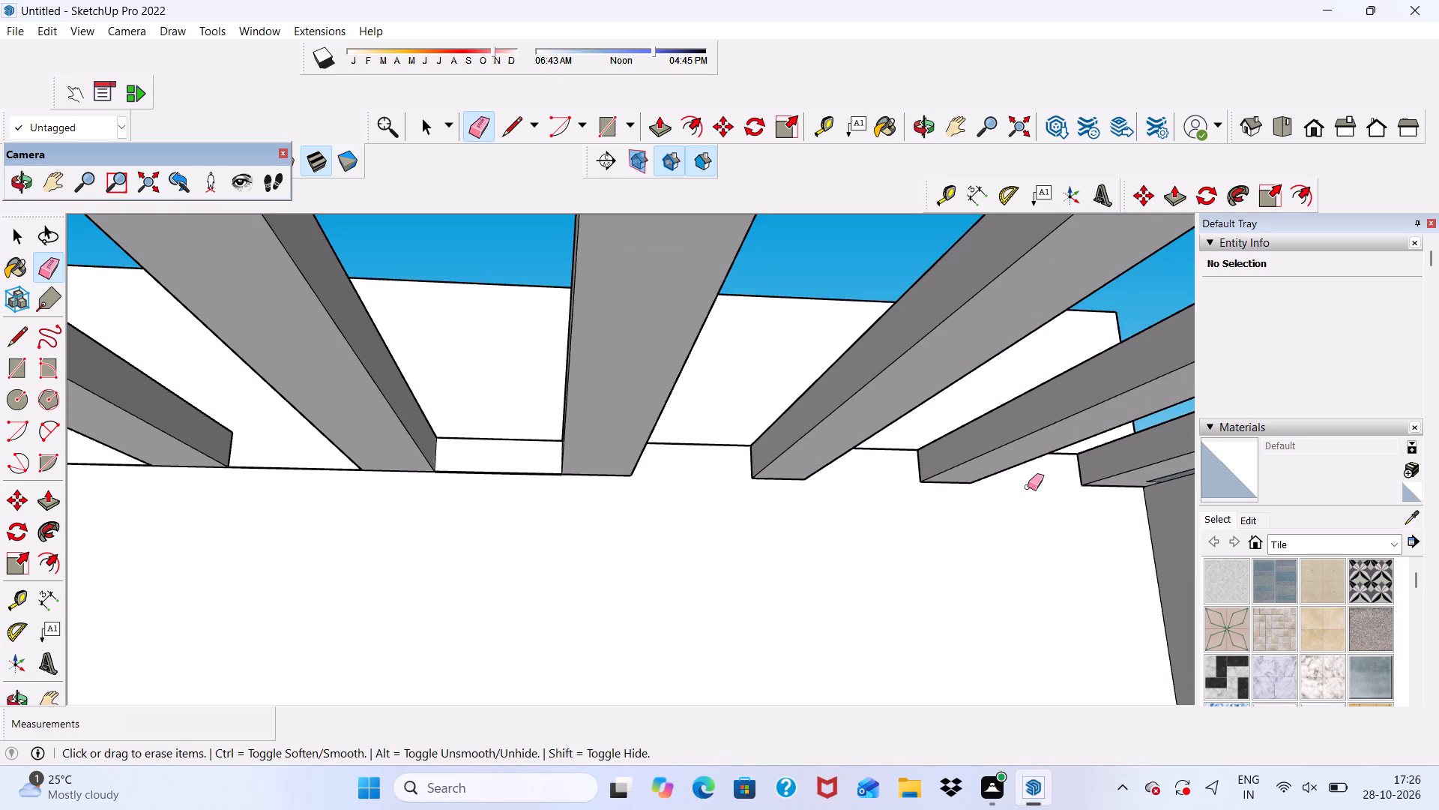
Push/Pull the narrow strip face beneath the remaining slot's inner end by about 4 5/8".
{"action": "scroll", "coordinate": [1007, 492], "scroll_direction": "down", "scroll_amount": 4}
{"action": "middle_click_drag", "start_coordinate": [994, 499], "coordinate": [940, 373]}
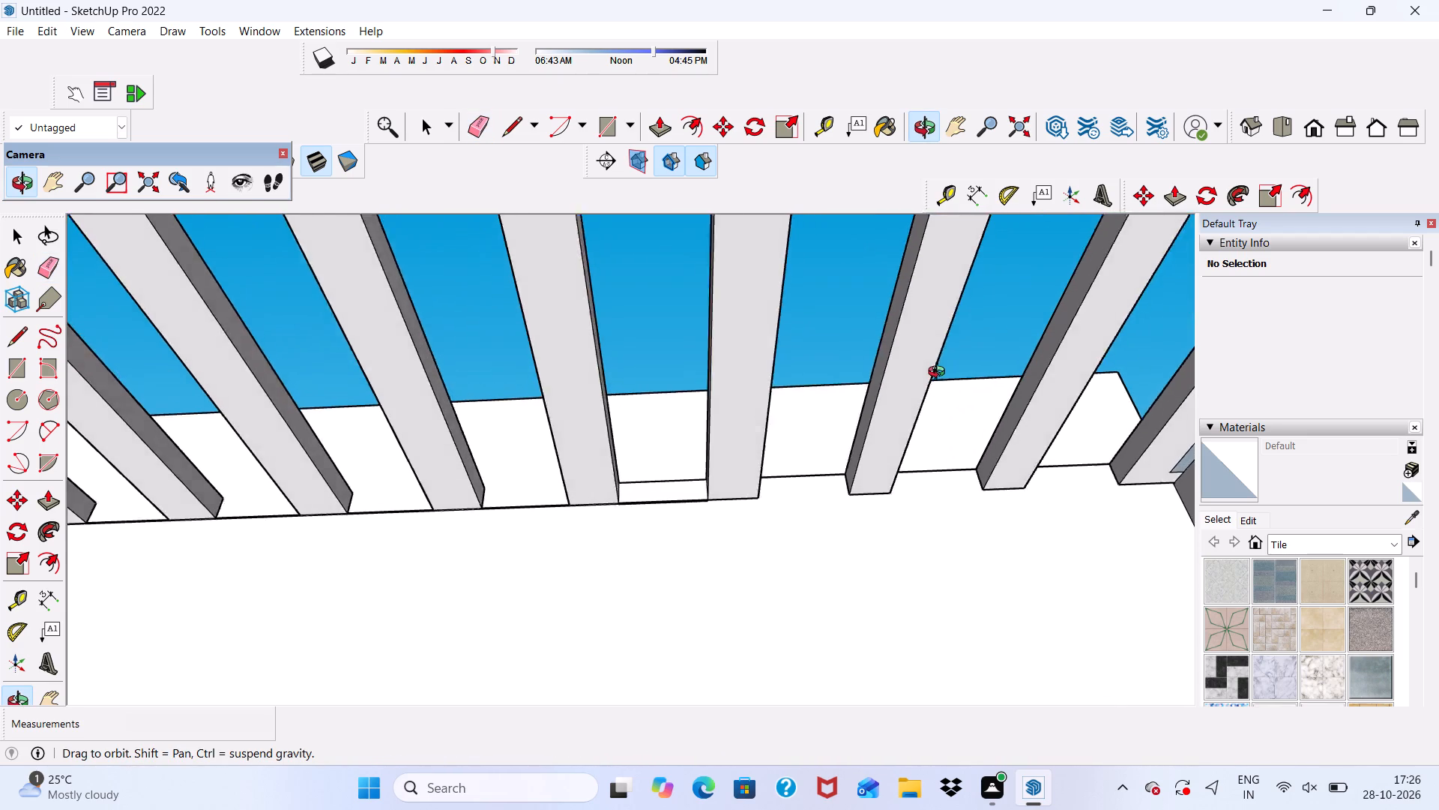
{"action": "middle_click_drag", "start_coordinate": [940, 373], "coordinate": [915, 392]}
{"action": "scroll", "coordinate": [782, 481], "scroll_direction": "up", "scroll_amount": 20}
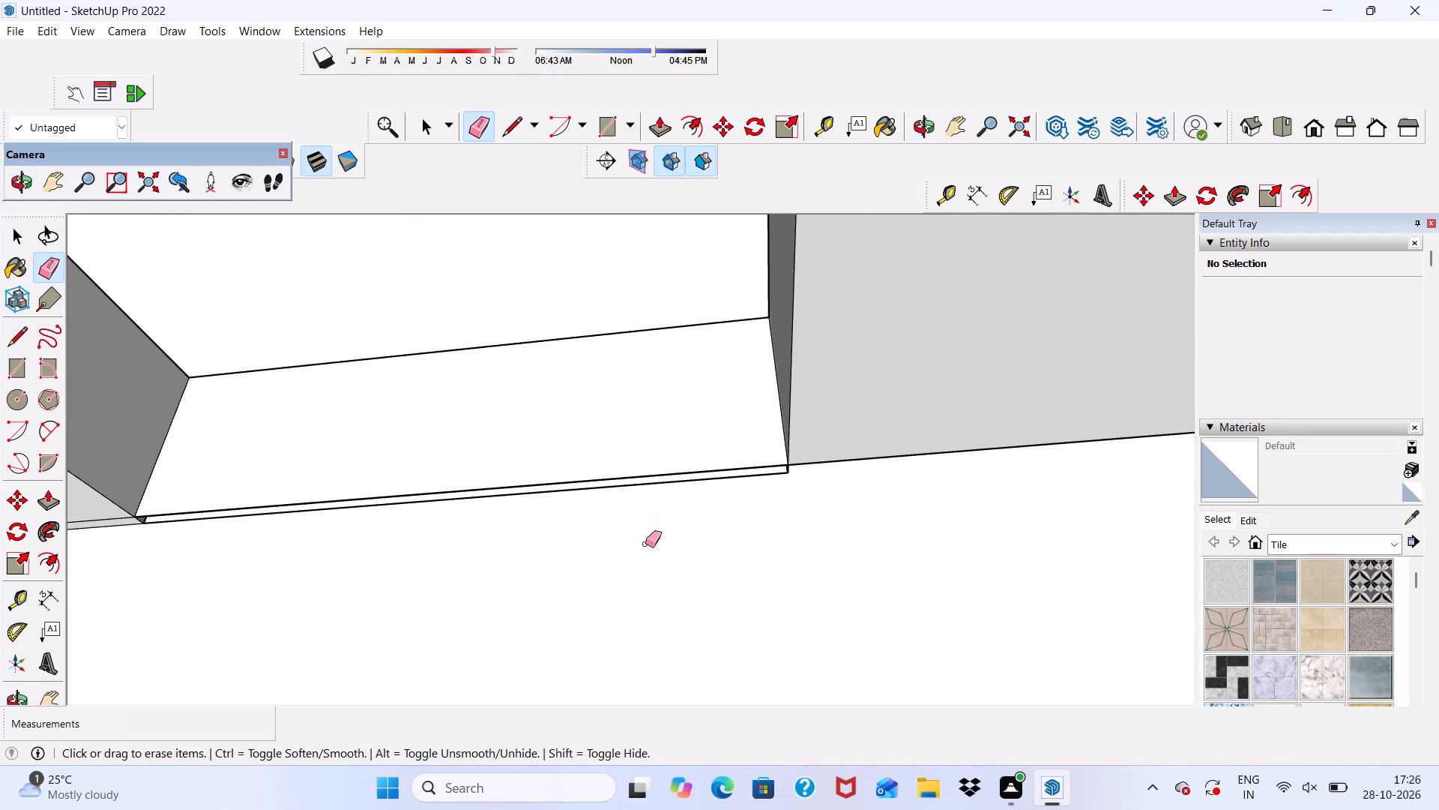
{"action": "middle_click_drag", "start_coordinate": [645, 544], "coordinate": [737, 340]}
{"action": "scroll", "coordinate": [616, 435], "scroll_direction": "up", "scroll_amount": 4}
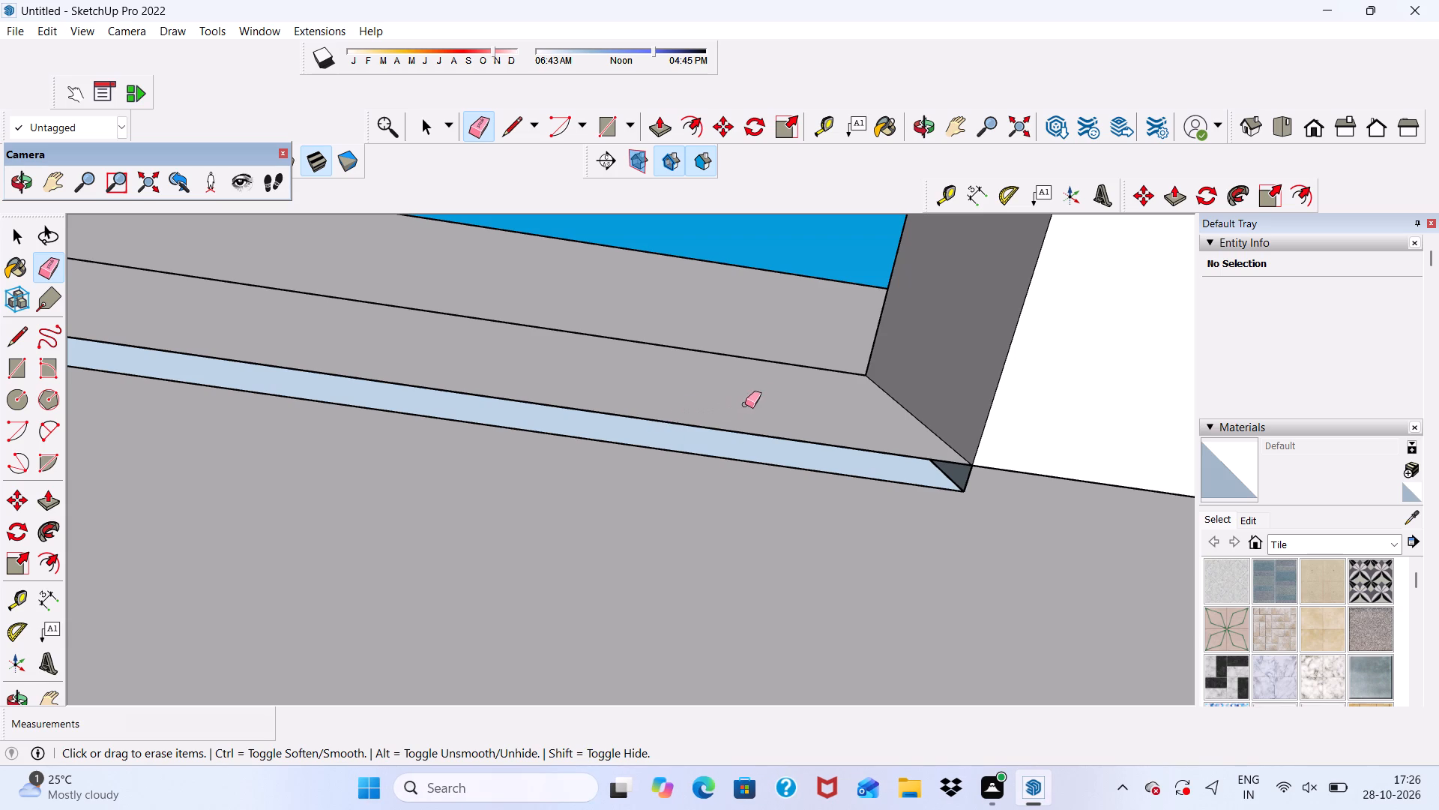
{"action": "left_click", "coordinate": [659, 123]}
{"action": "scroll", "coordinate": [651, 433], "scroll_direction": "up", "scroll_amount": 4}
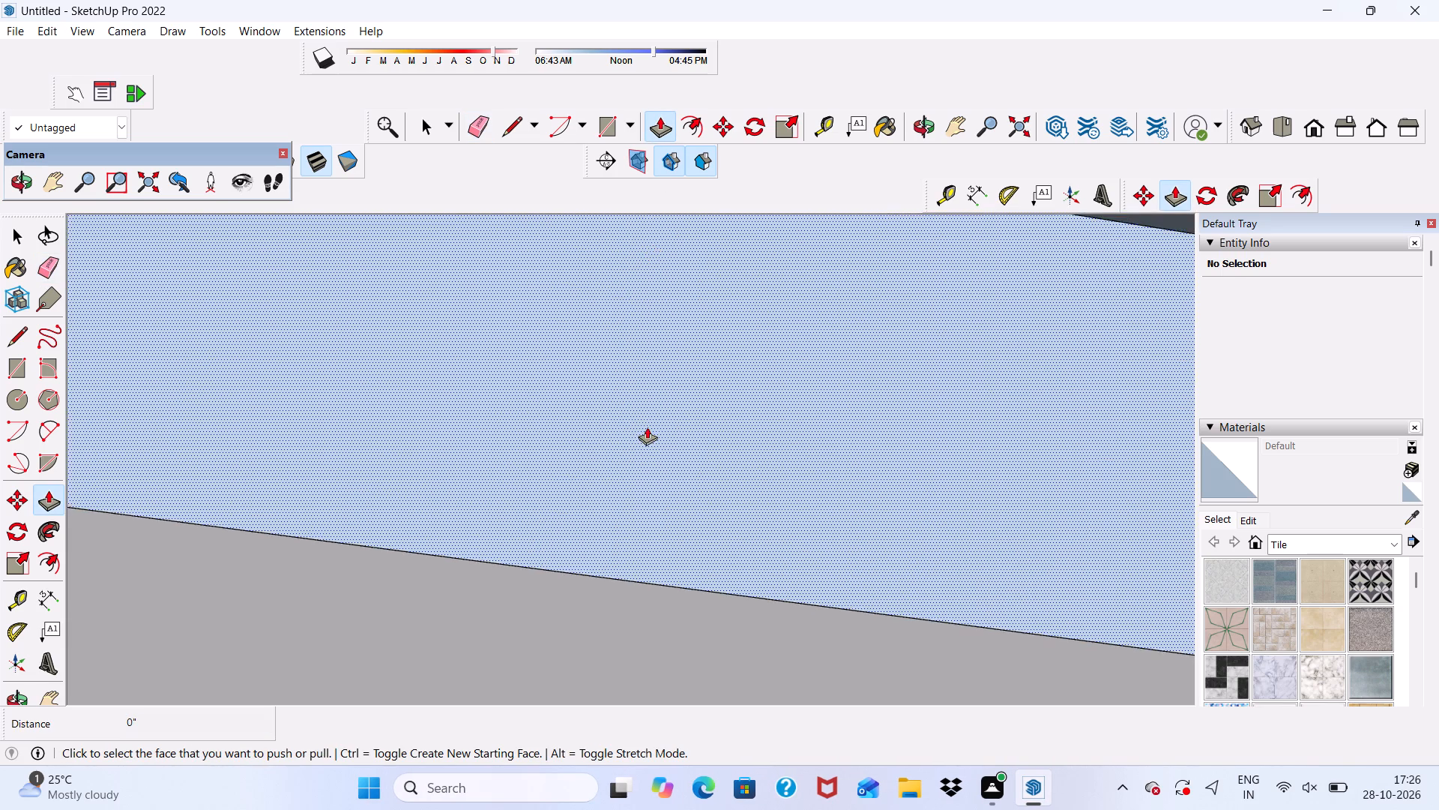
{"action": "scroll", "coordinate": [624, 454], "scroll_direction": "down", "scroll_amount": 5}
{"action": "left_click", "coordinate": [648, 494]}
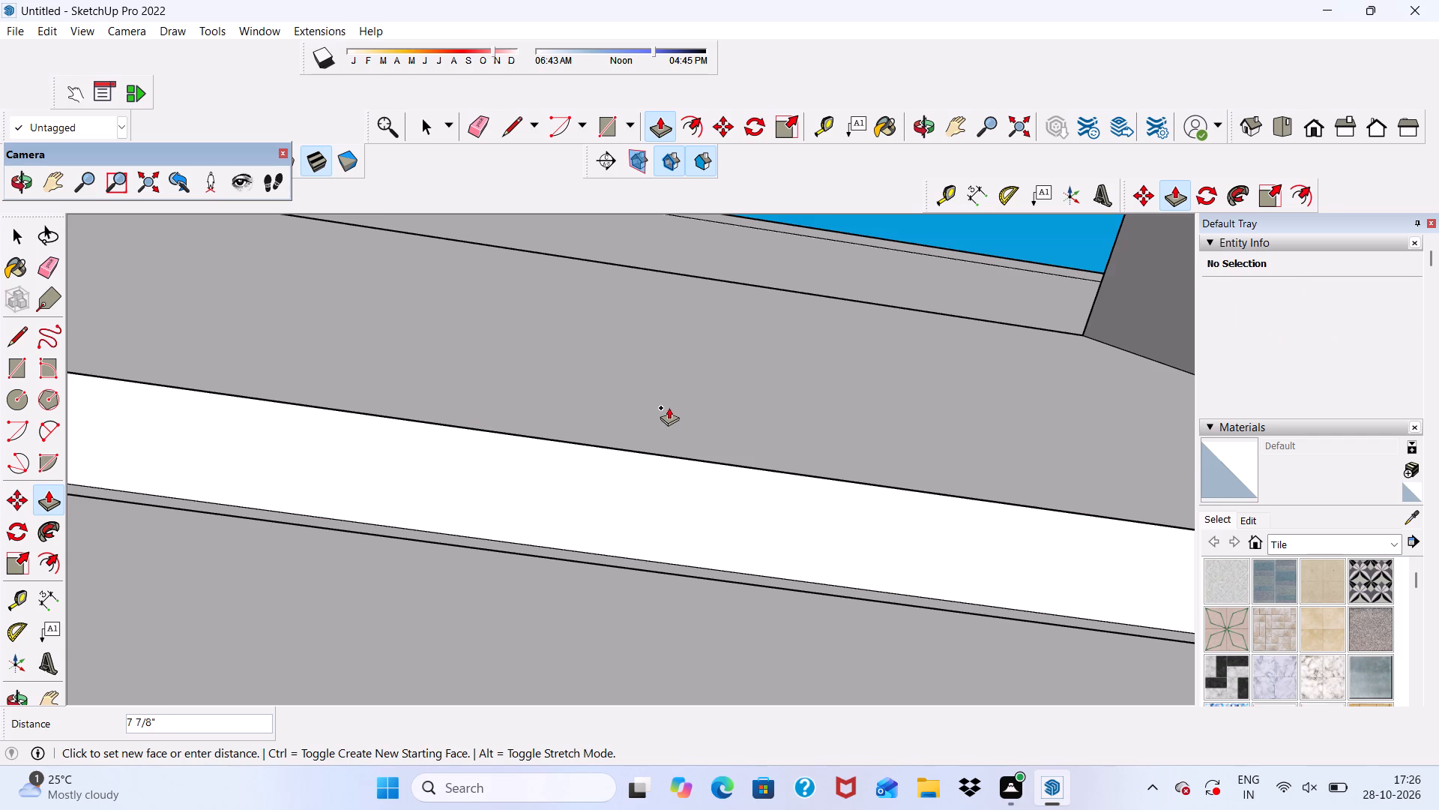
{"action": "left_click", "coordinate": [518, 540]}
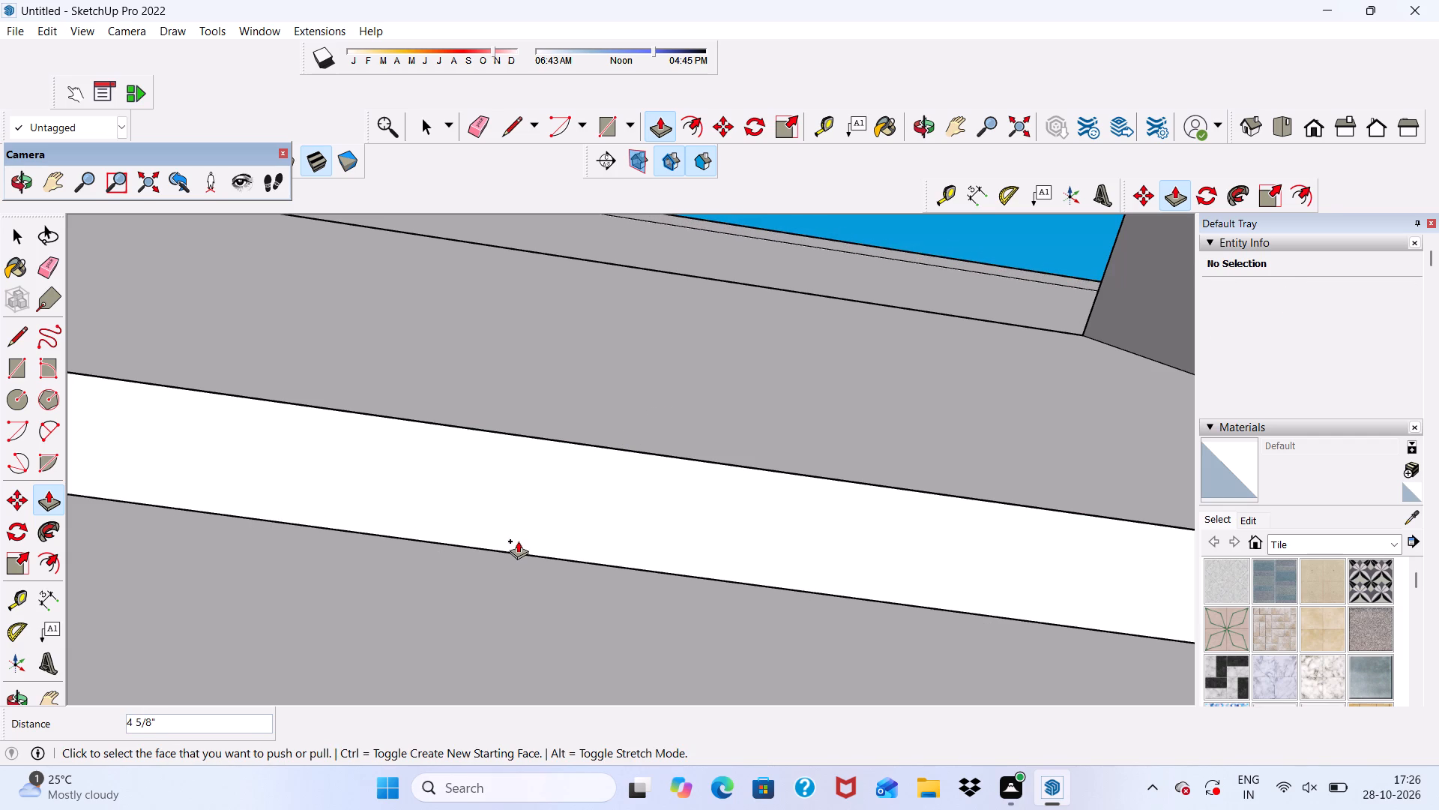
Push/Pull the narrow strip face along the remaining slot's inner end by about 3 1/8".
{"action": "scroll", "coordinate": [519, 453], "scroll_direction": "down", "scroll_amount": 8}
{"action": "scroll", "coordinate": [679, 451], "scroll_direction": "up", "scroll_amount": 4}
{"action": "middle_click_drag", "start_coordinate": [520, 434], "coordinate": [522, 430]}
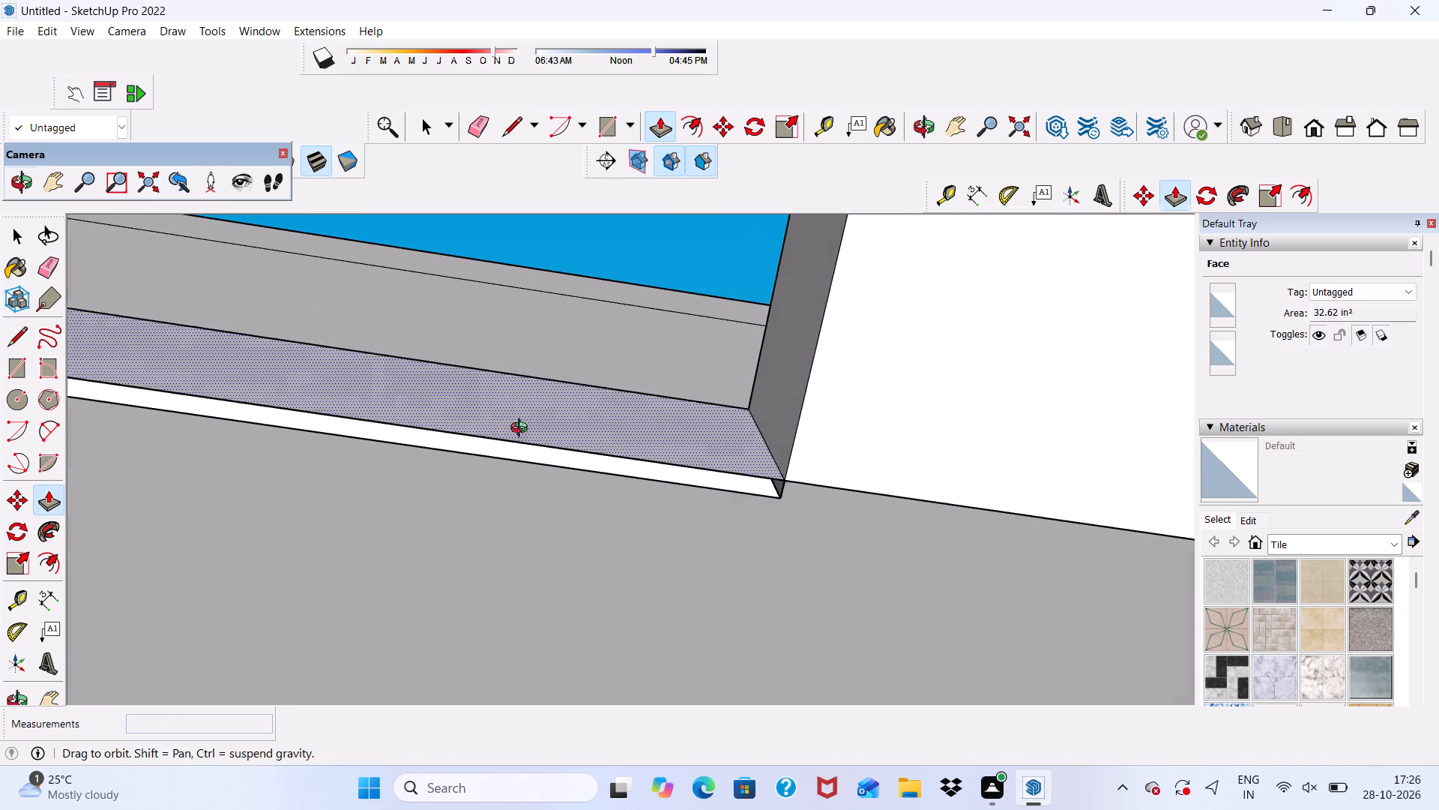
{"action": "middle_click_drag", "start_coordinate": [522, 430], "coordinate": [534, 385]}
{"action": "scroll", "coordinate": [552, 451], "scroll_direction": "up", "scroll_amount": 6}
{"action": "middle_click_drag", "start_coordinate": [567, 442], "coordinate": [571, 390]}
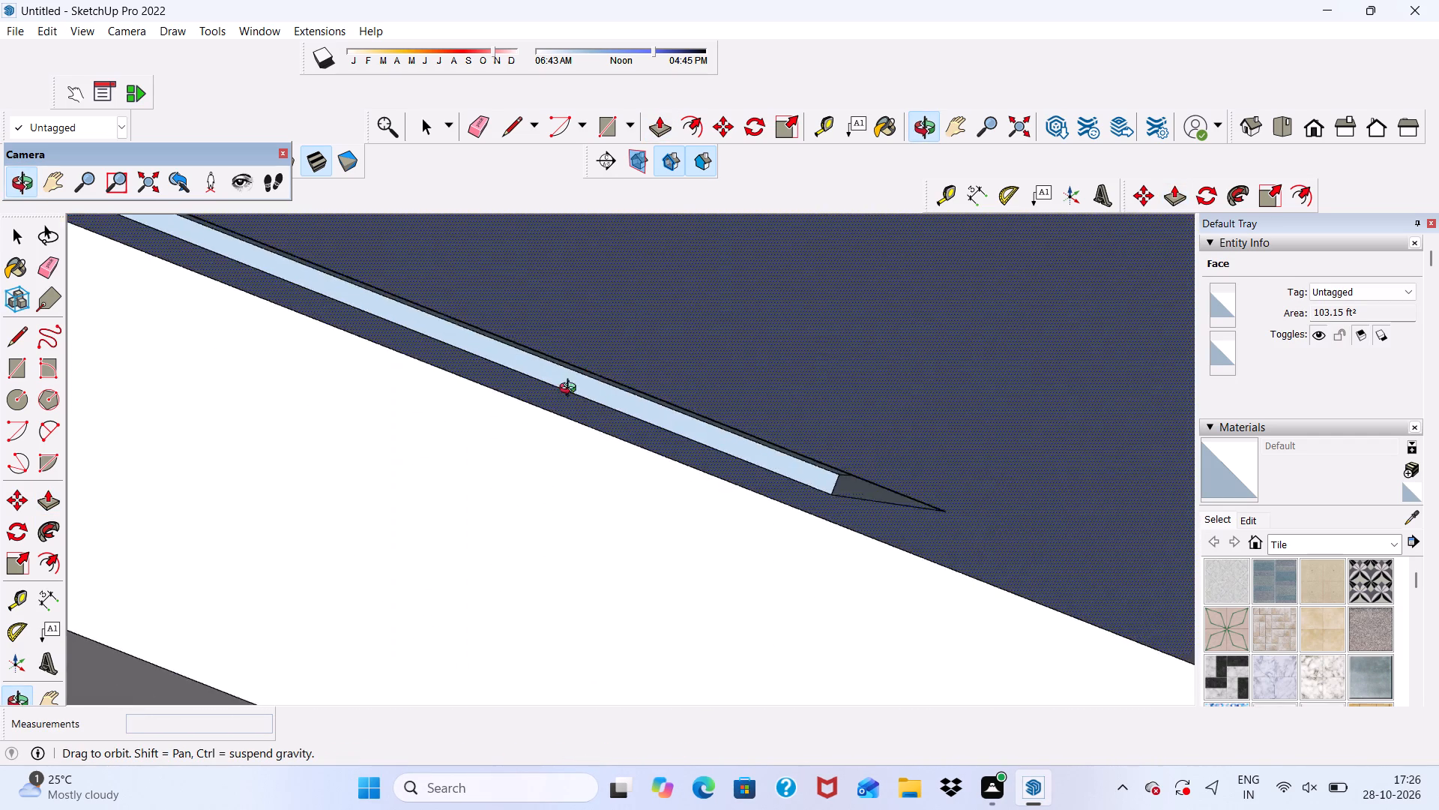
{"action": "middle_click_drag", "start_coordinate": [571, 390], "coordinate": [529, 424]}
{"action": "scroll", "coordinate": [534, 418], "scroll_direction": "up", "scroll_amount": 11}
{"action": "scroll", "coordinate": [752, 453], "scroll_direction": "down", "scroll_amount": 5}
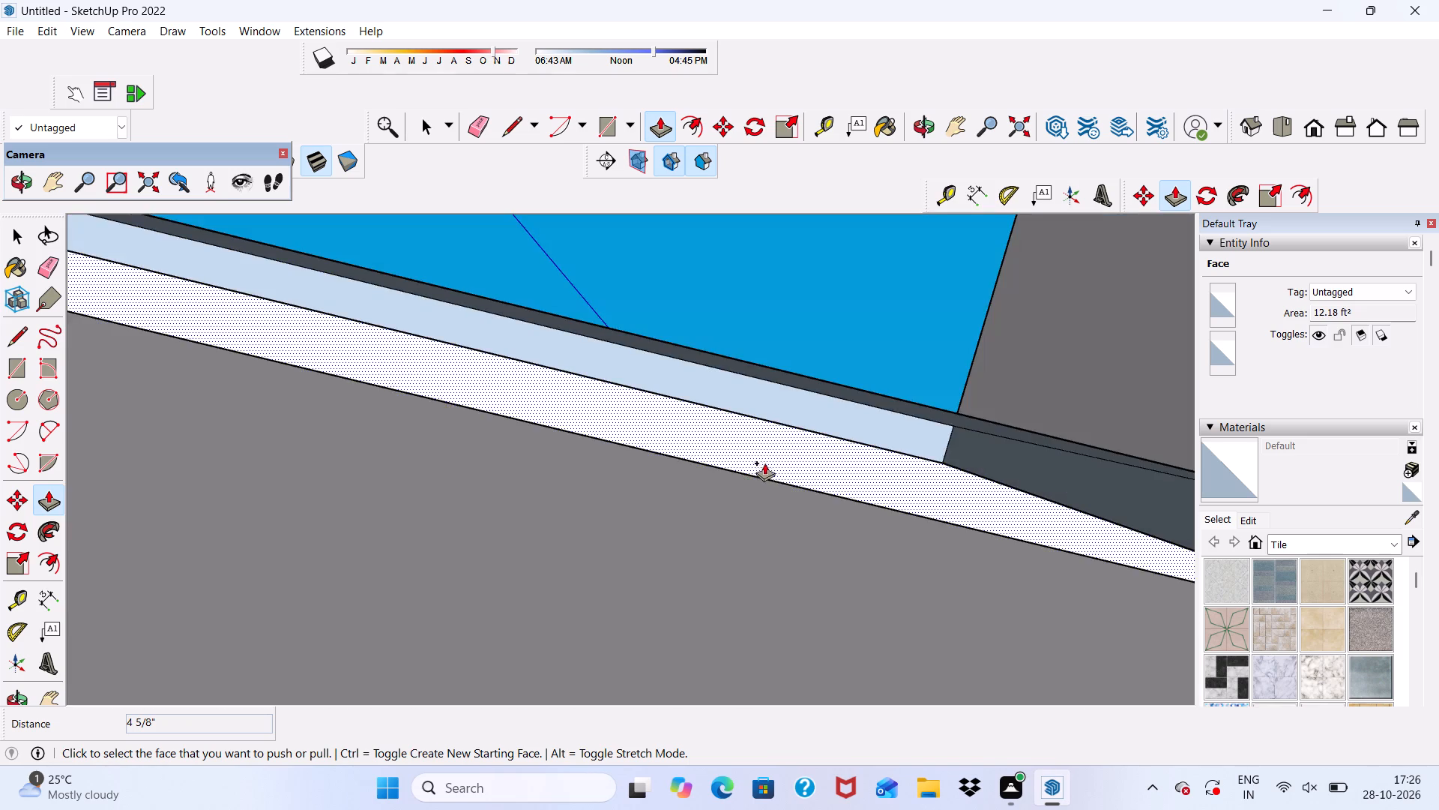
{"action": "scroll", "coordinate": [771, 447], "scroll_direction": "up", "scroll_amount": 3}
{"action": "scroll", "coordinate": [765, 430], "scroll_direction": "down", "scroll_amount": 3}
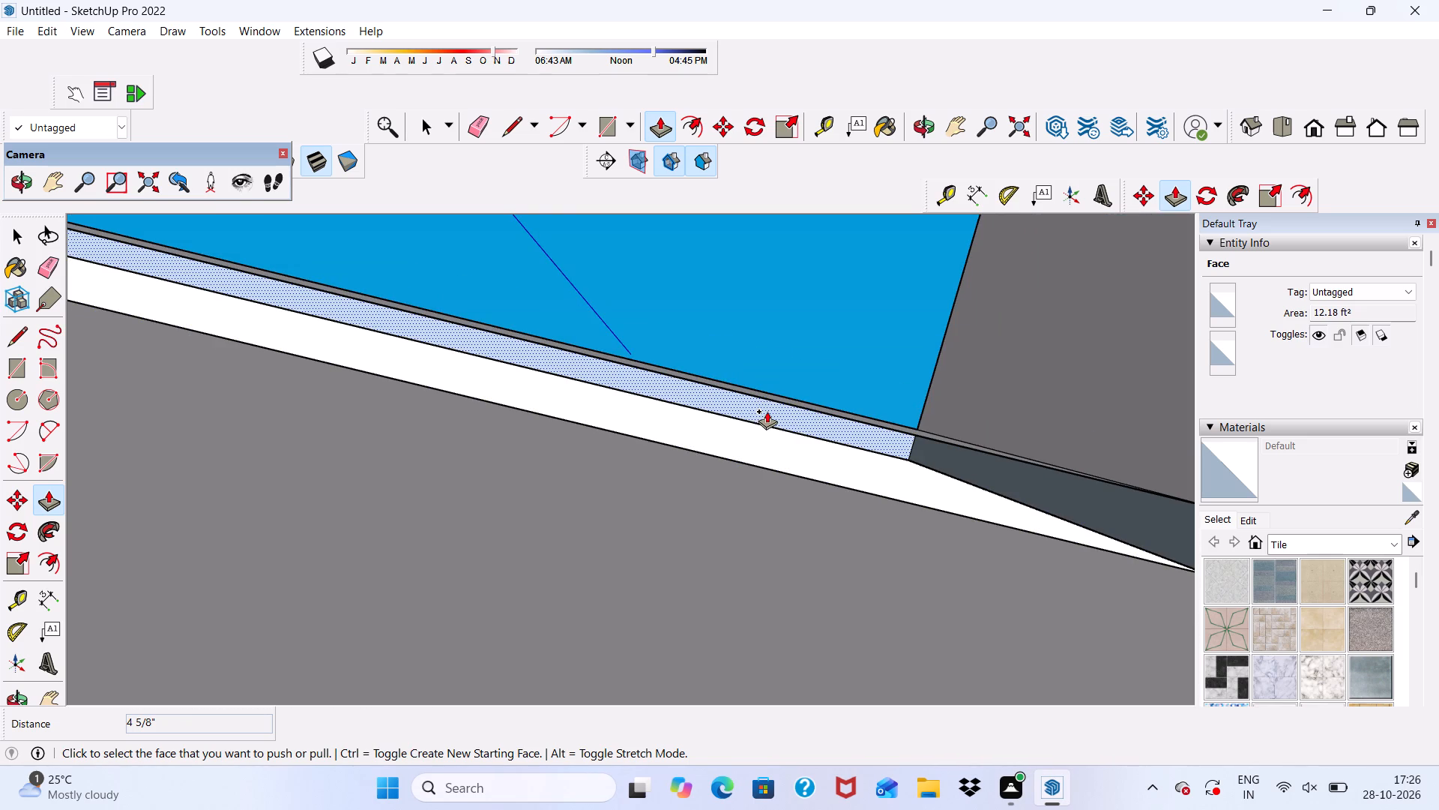
{"action": "left_click", "coordinate": [767, 411]}
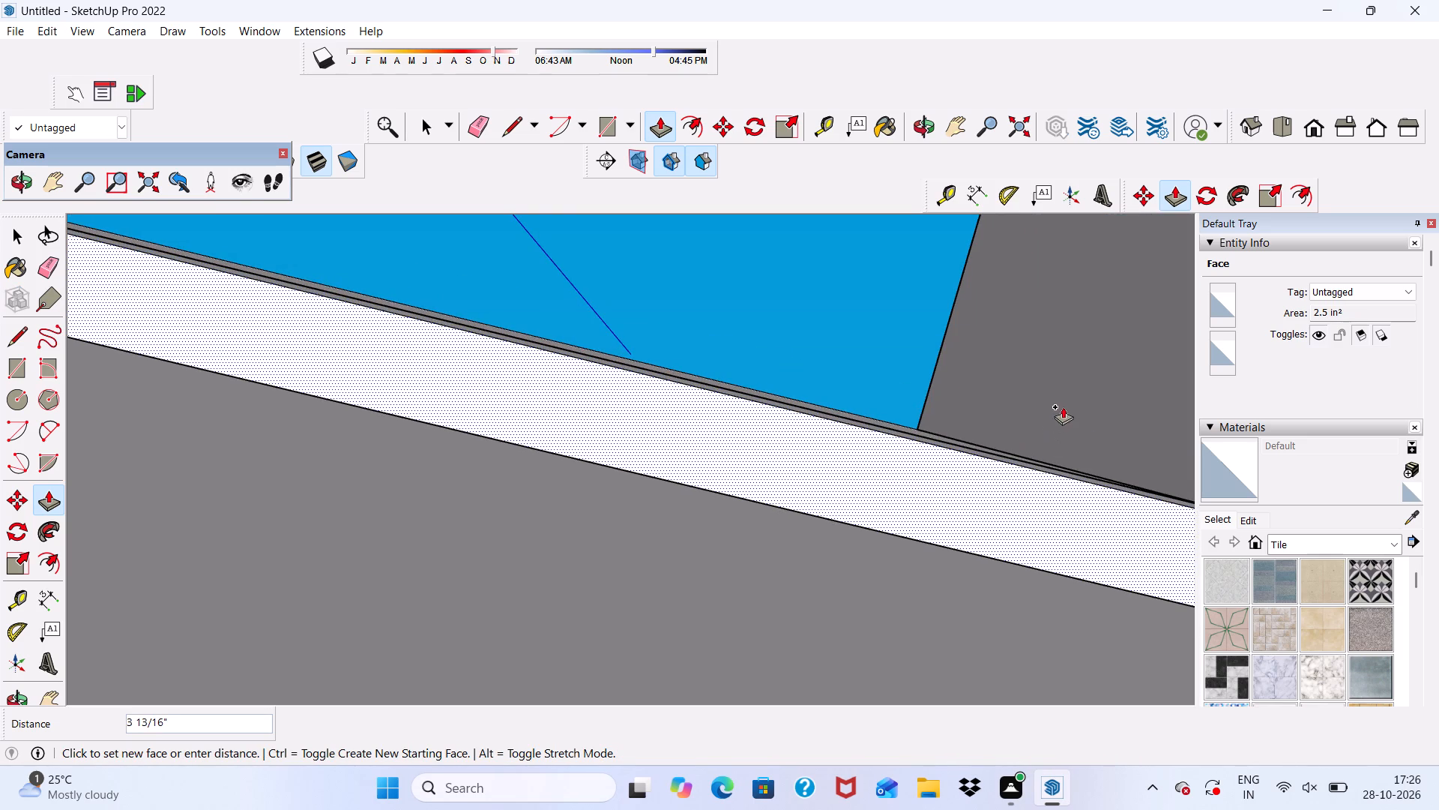
{"action": "scroll", "coordinate": [841, 358], "scroll_direction": "down", "scroll_amount": 4}
{"action": "scroll", "coordinate": [653, 350], "scroll_direction": "down", "scroll_amount": 6}
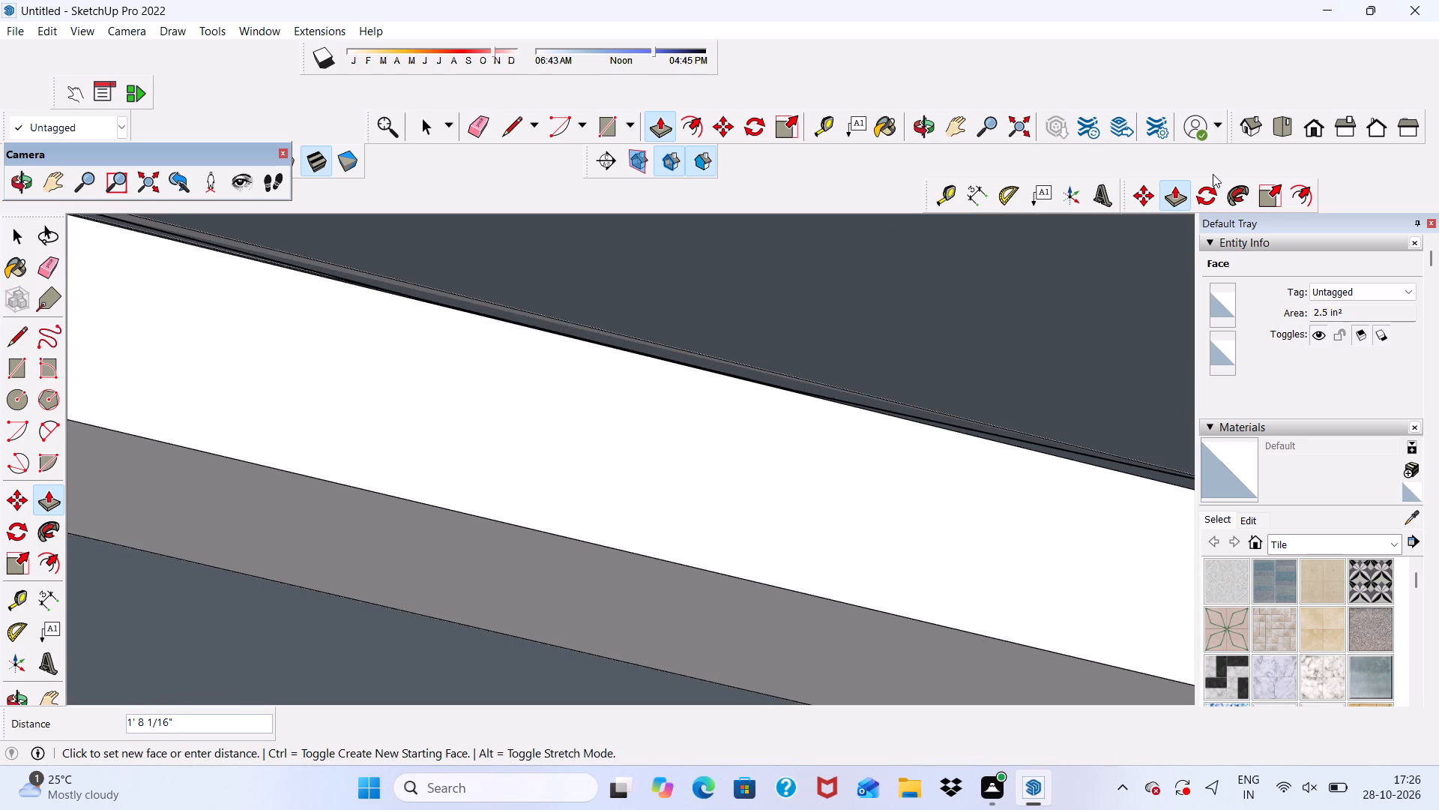
{"action": "left_click", "coordinate": [1309, 124]}
{"action": "scroll", "coordinate": [814, 311], "scroll_direction": "down", "scroll_amount": 4}
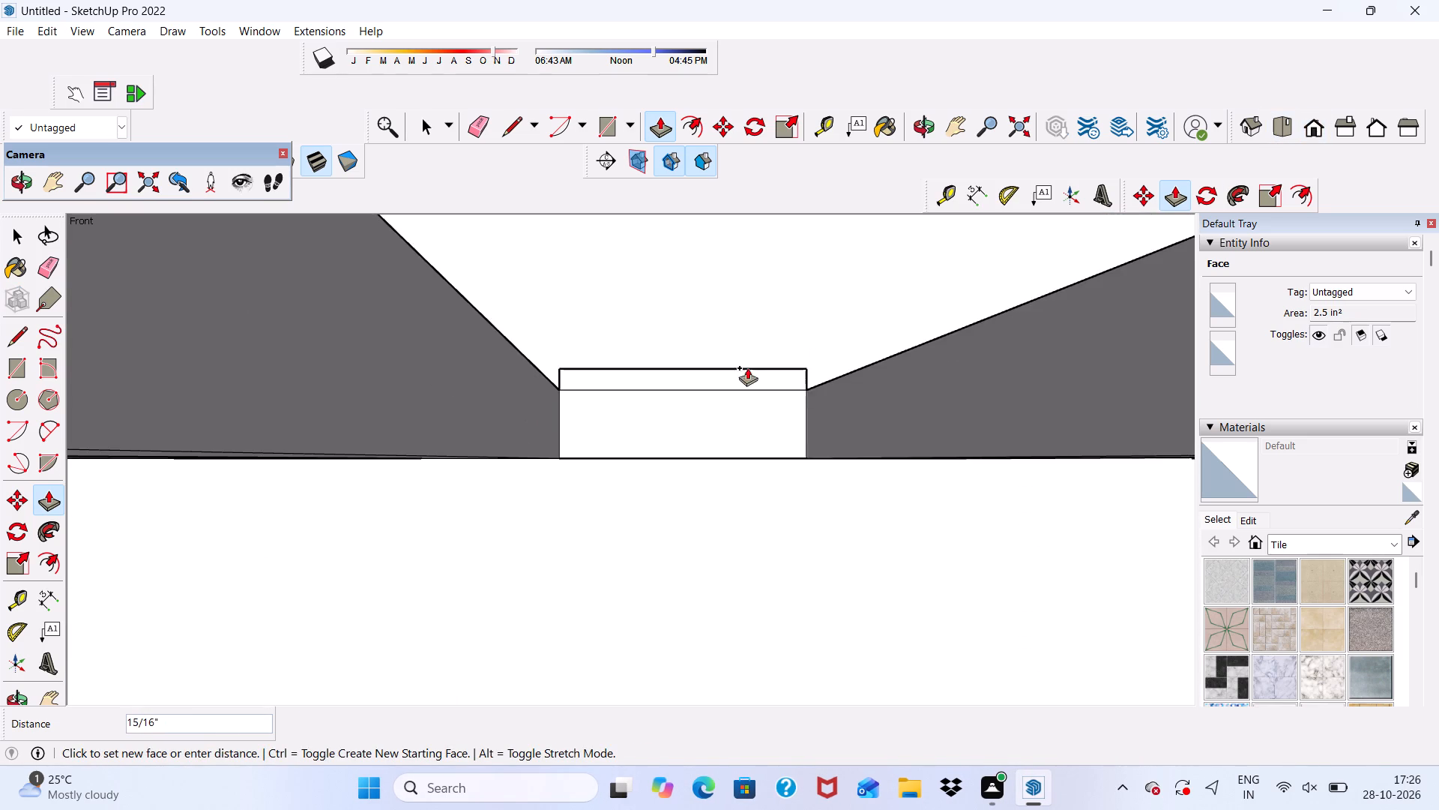
{"action": "scroll", "coordinate": [648, 361], "scroll_direction": "down", "scroll_amount": 4}
{"action": "middle_click_drag", "start_coordinate": [567, 439], "coordinate": [583, 329]}
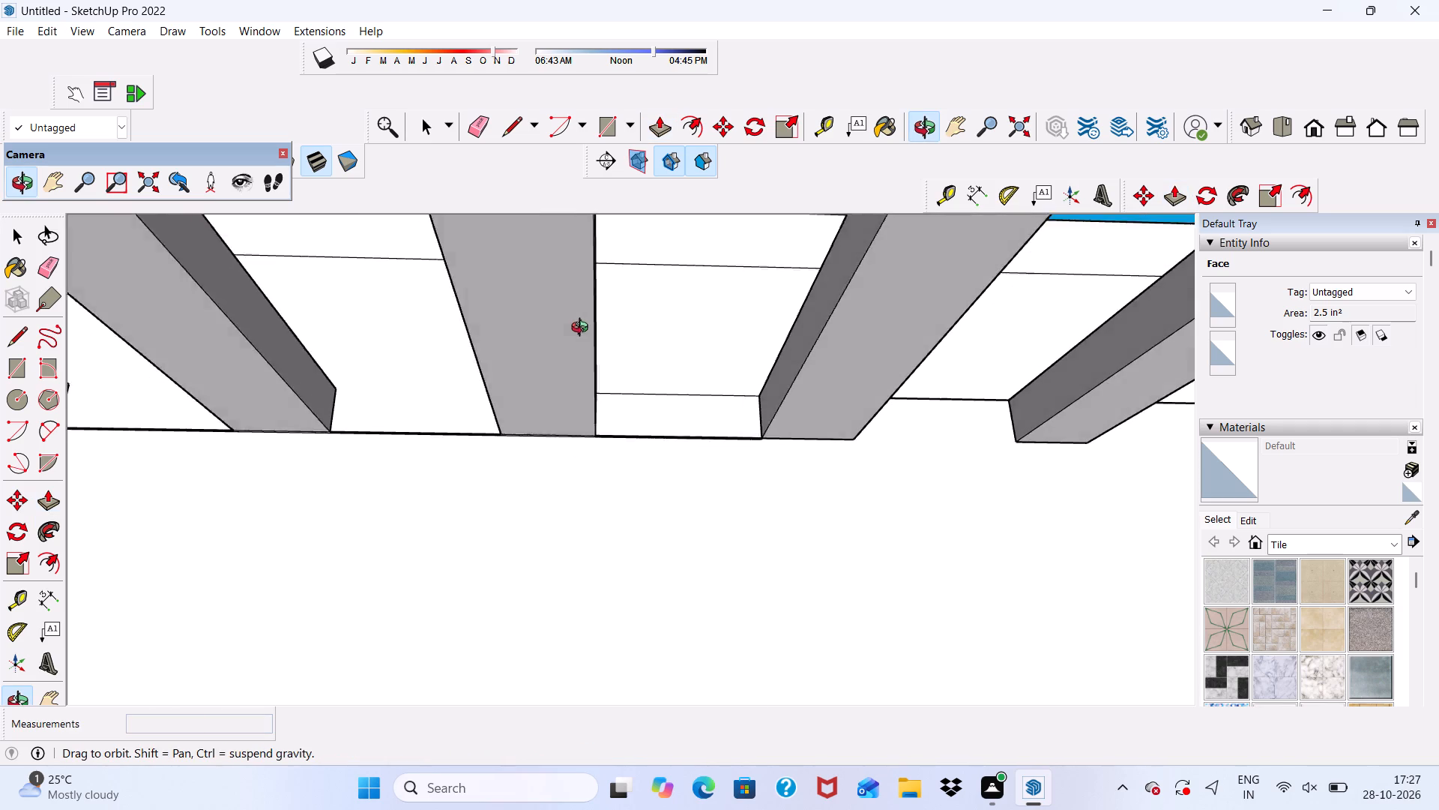
{"action": "middle_click_drag", "start_coordinate": [583, 329], "coordinate": [599, 302]}
{"action": "left_click", "coordinate": [805, 438]}
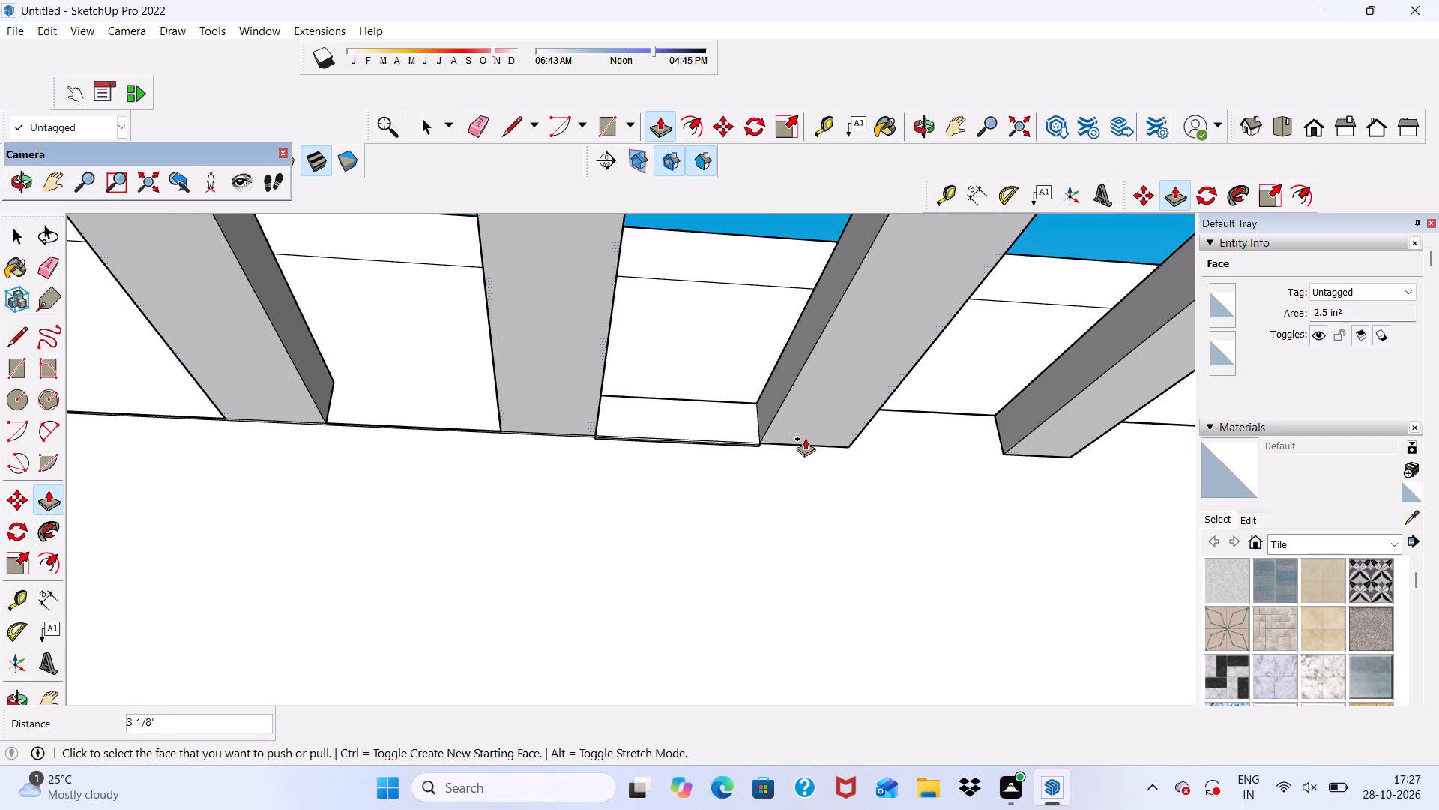
Erase the extra lengthwise edge along the lower border of the slot's inner-end face.
{"action": "scroll", "coordinate": [780, 469], "scroll_direction": "up", "scroll_amount": 2}
{"action": "middle_click_drag", "start_coordinate": [780, 469], "coordinate": [751, 349]}
{"action": "scroll", "coordinate": [717, 405], "scroll_direction": "up", "scroll_amount": 10}
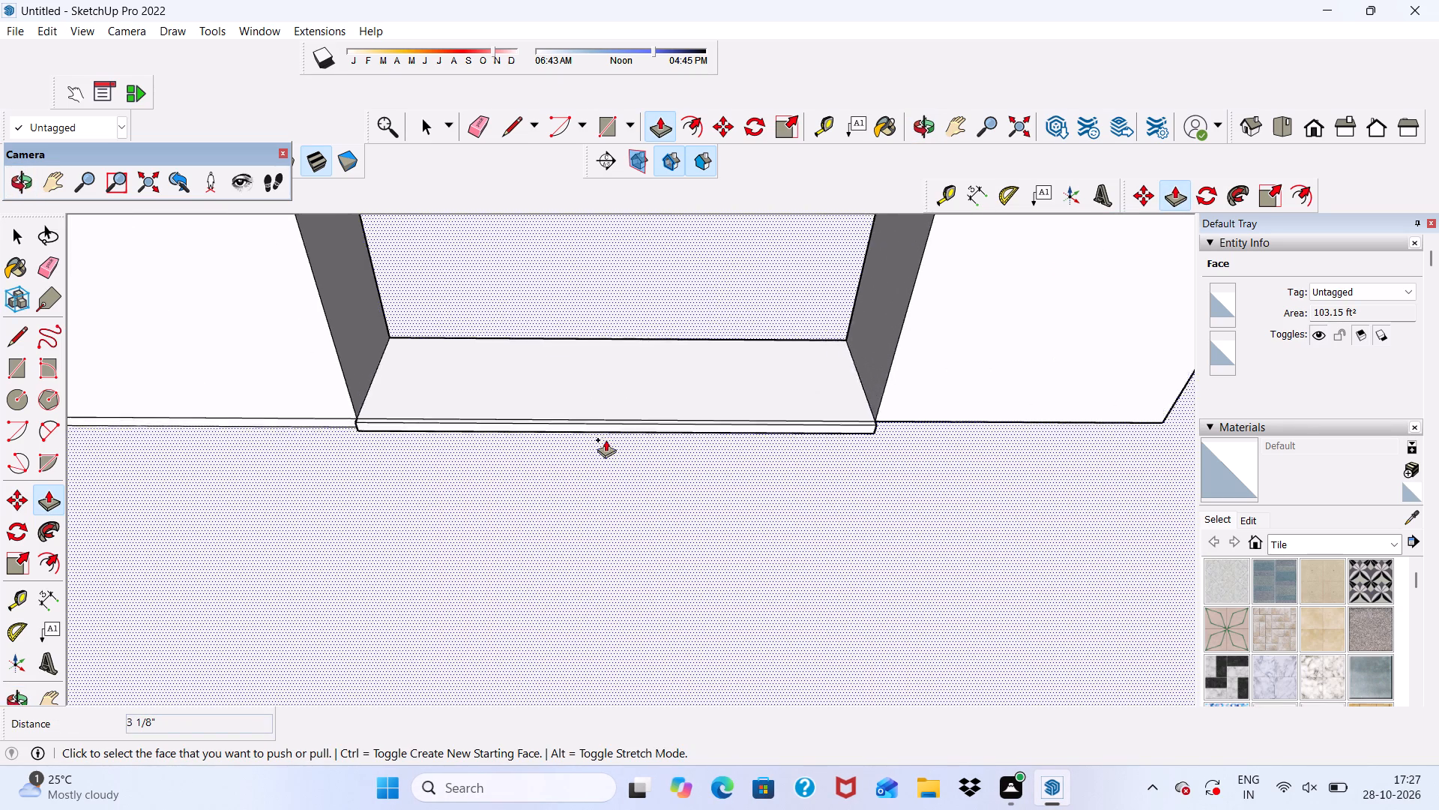
{"action": "scroll", "coordinate": [606, 439], "scroll_direction": "up", "scroll_amount": 1}
{"action": "left_click", "coordinate": [471, 125]}
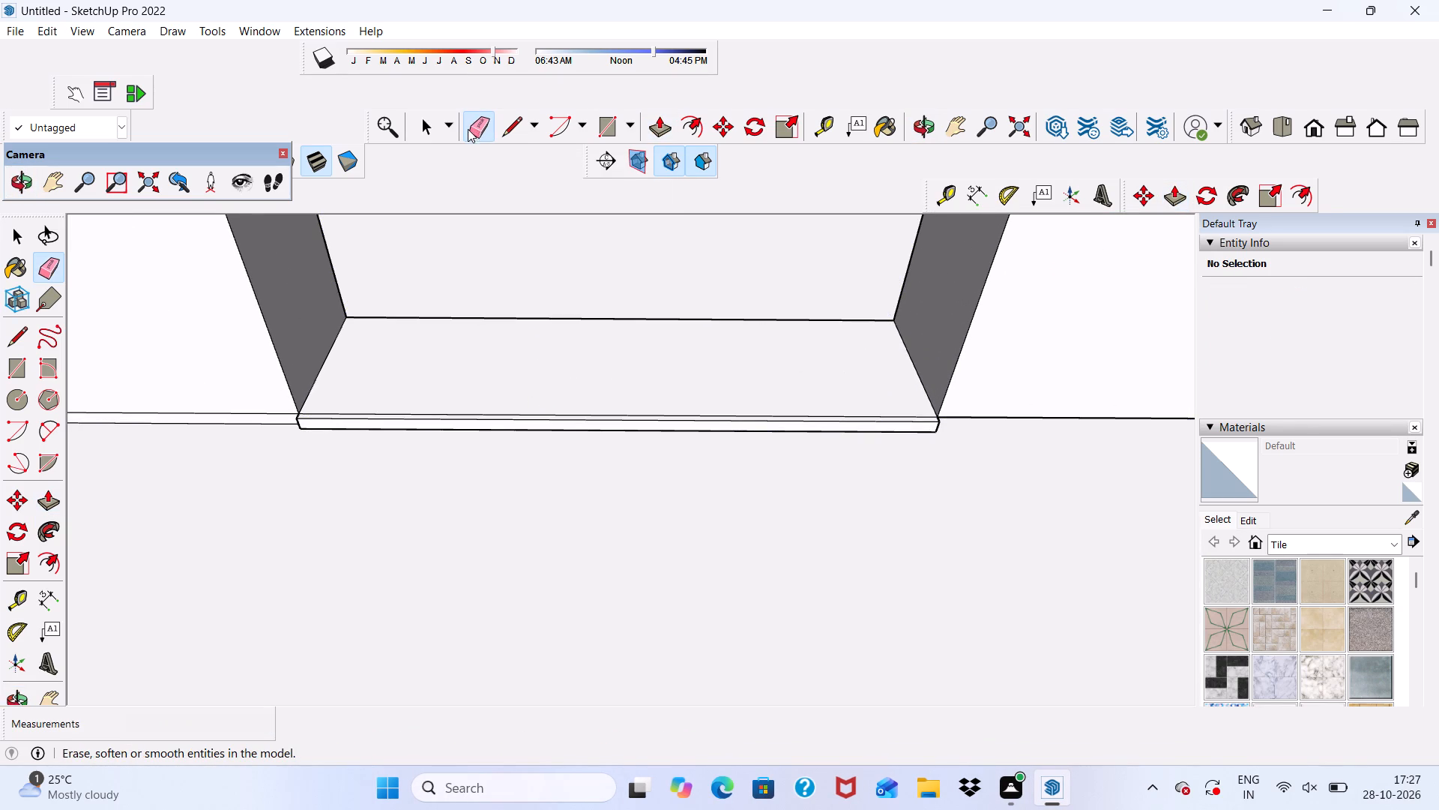
{"action": "scroll", "coordinate": [535, 397], "scroll_direction": "up", "scroll_amount": 4}
{"action": "scroll", "coordinate": [360, 420], "scroll_direction": "up", "scroll_amount": 3}
{"action": "left_click", "coordinate": [326, 422]}
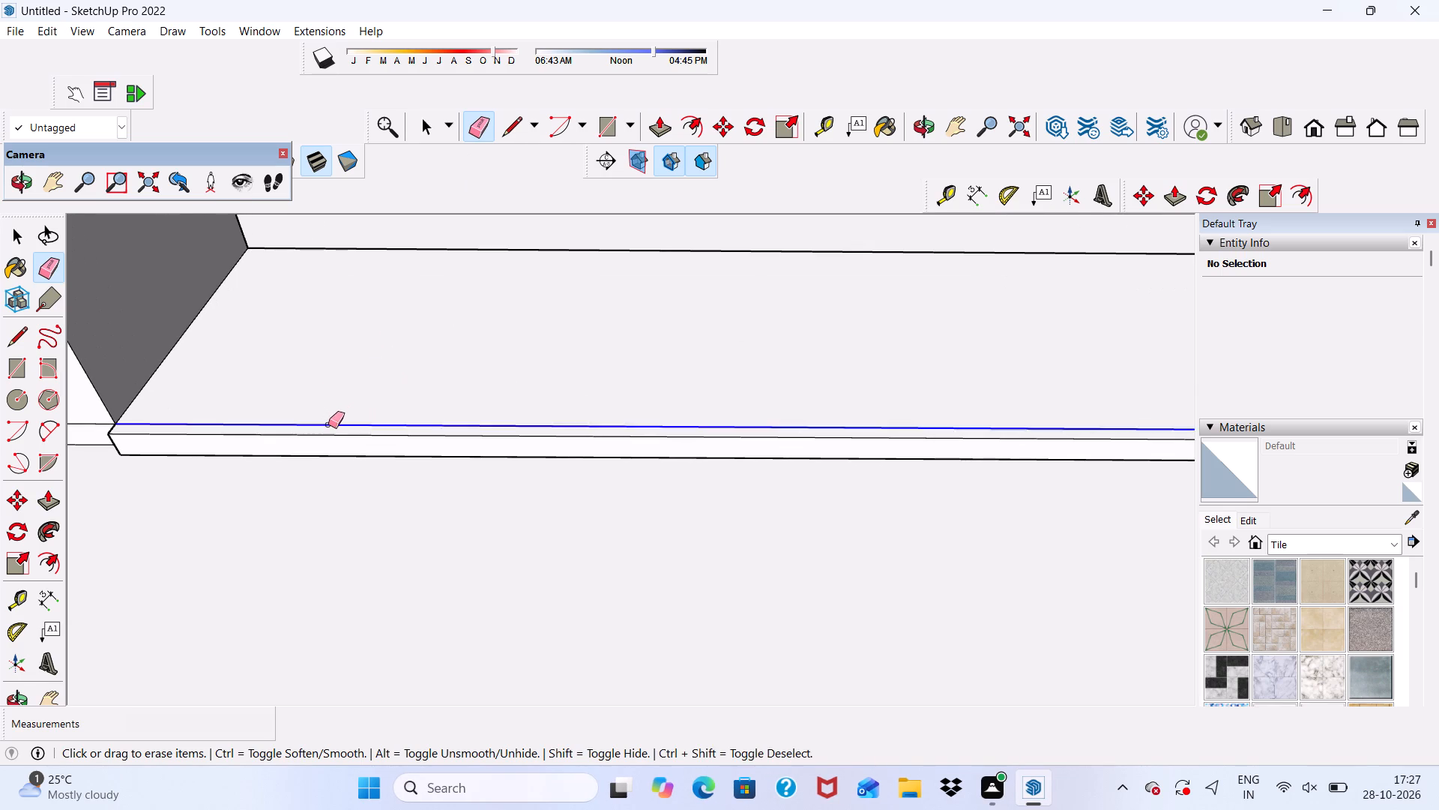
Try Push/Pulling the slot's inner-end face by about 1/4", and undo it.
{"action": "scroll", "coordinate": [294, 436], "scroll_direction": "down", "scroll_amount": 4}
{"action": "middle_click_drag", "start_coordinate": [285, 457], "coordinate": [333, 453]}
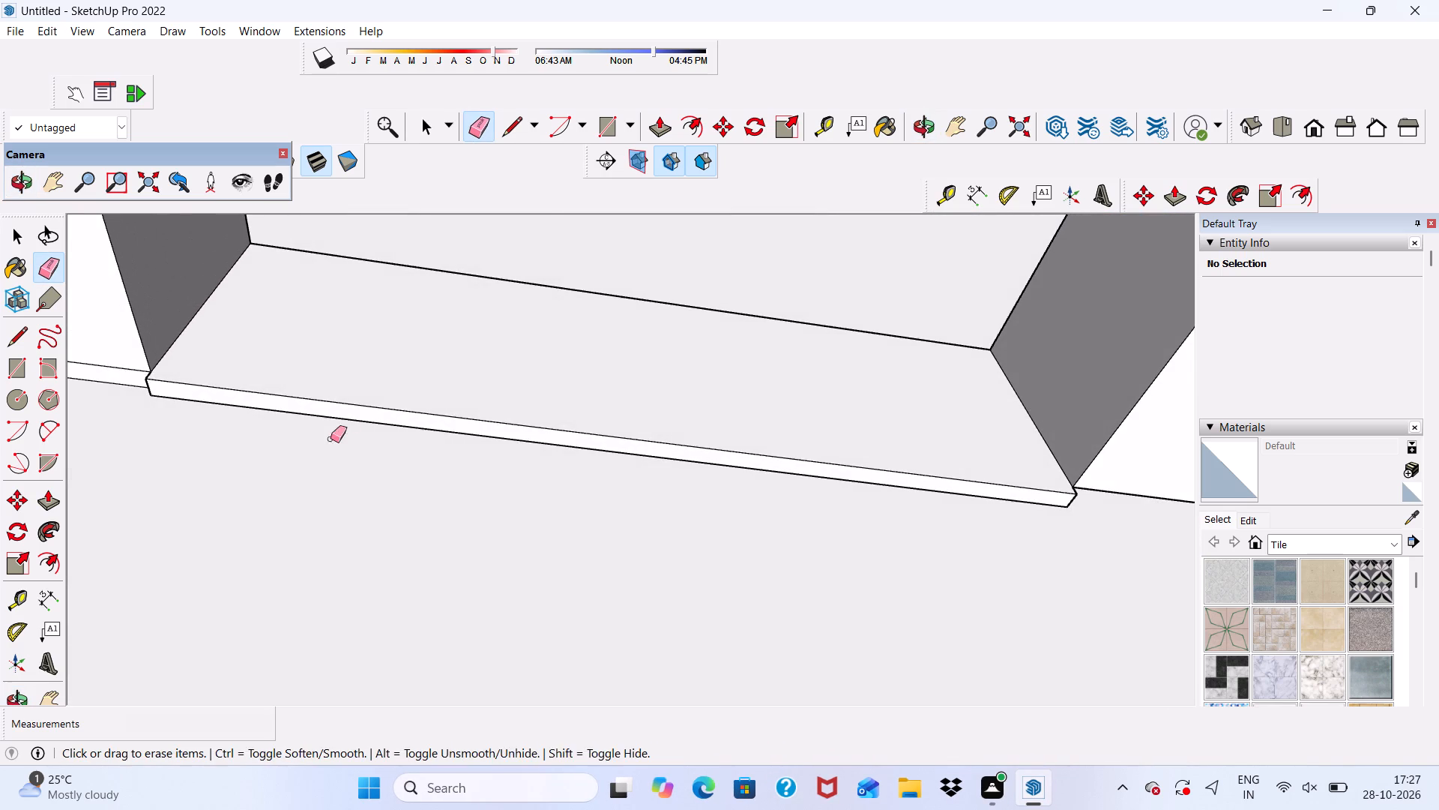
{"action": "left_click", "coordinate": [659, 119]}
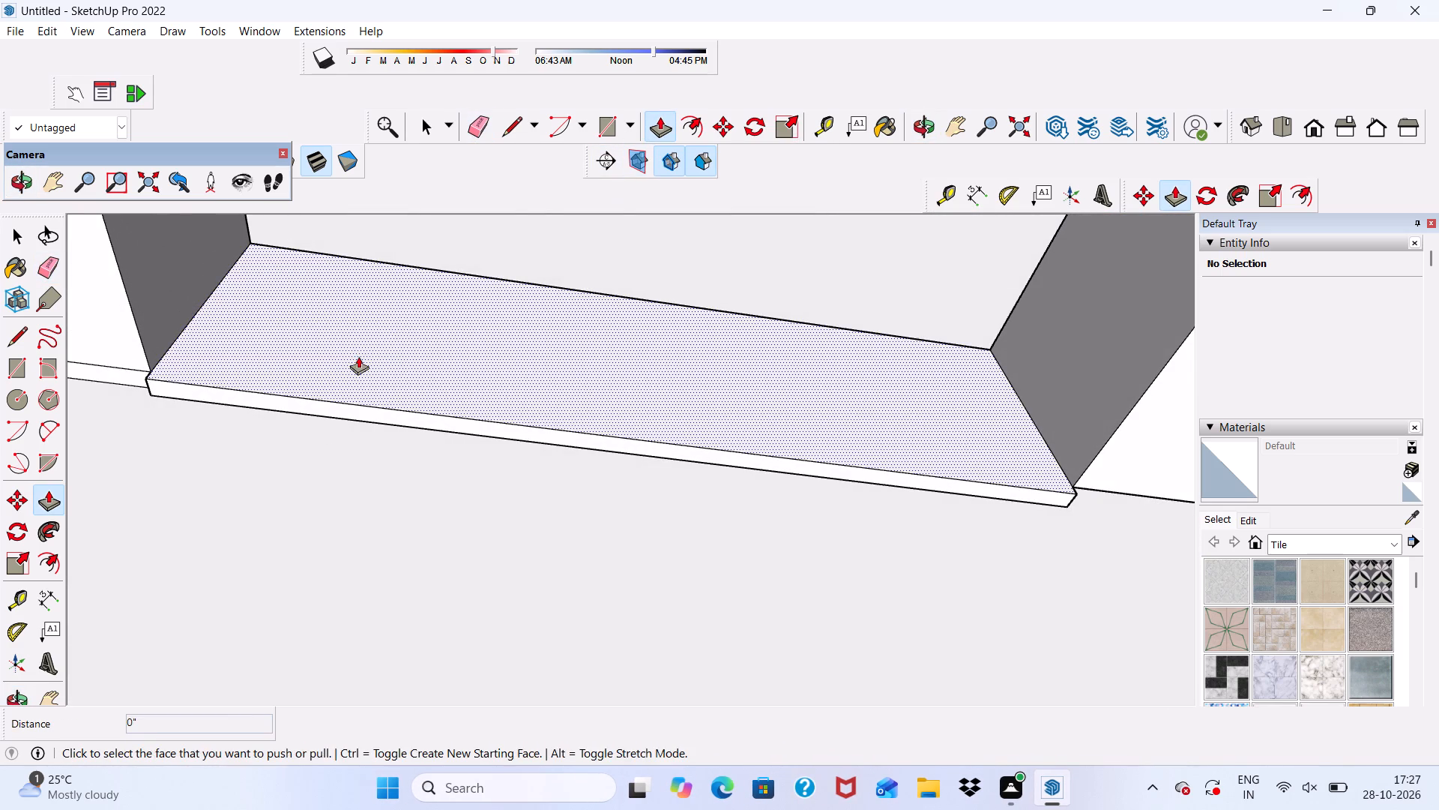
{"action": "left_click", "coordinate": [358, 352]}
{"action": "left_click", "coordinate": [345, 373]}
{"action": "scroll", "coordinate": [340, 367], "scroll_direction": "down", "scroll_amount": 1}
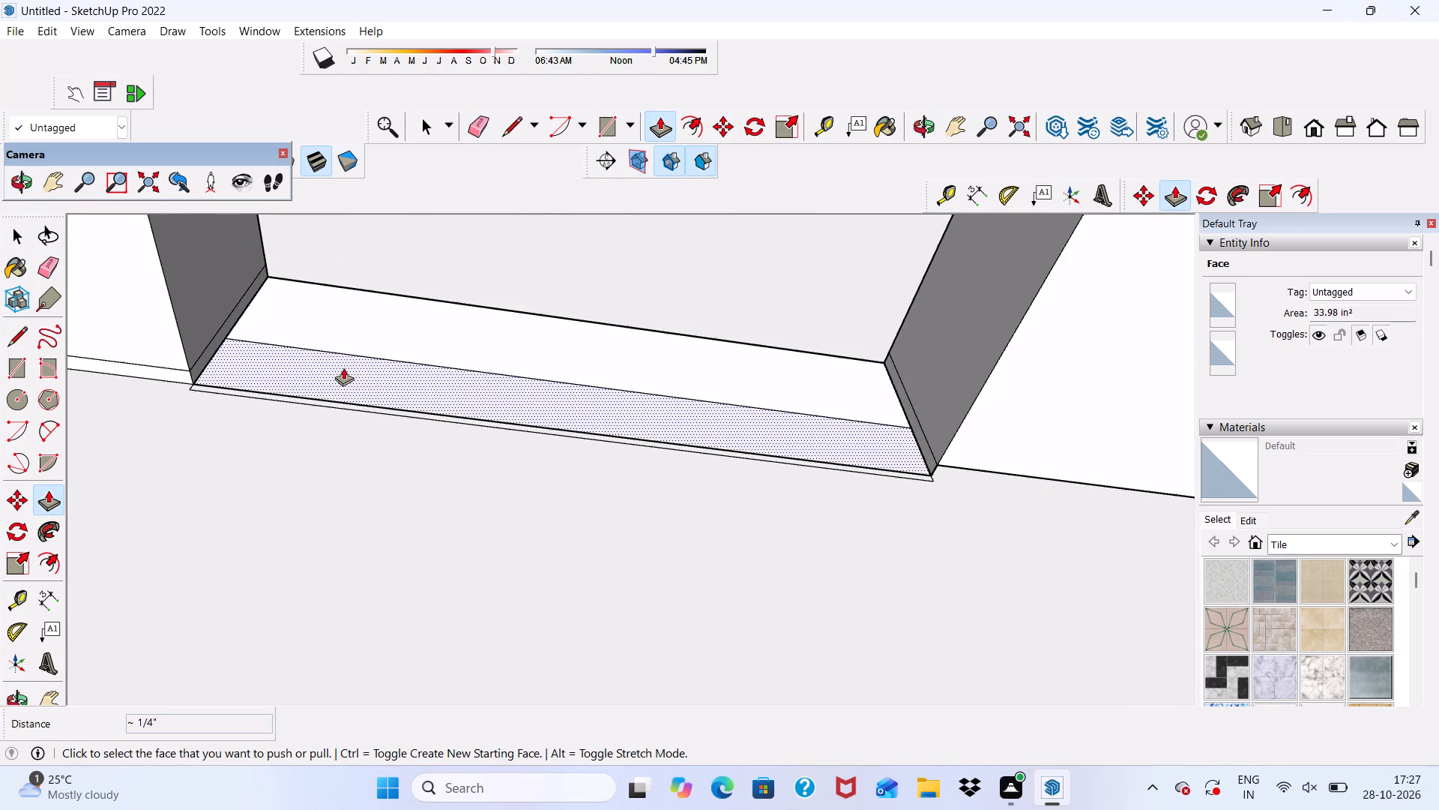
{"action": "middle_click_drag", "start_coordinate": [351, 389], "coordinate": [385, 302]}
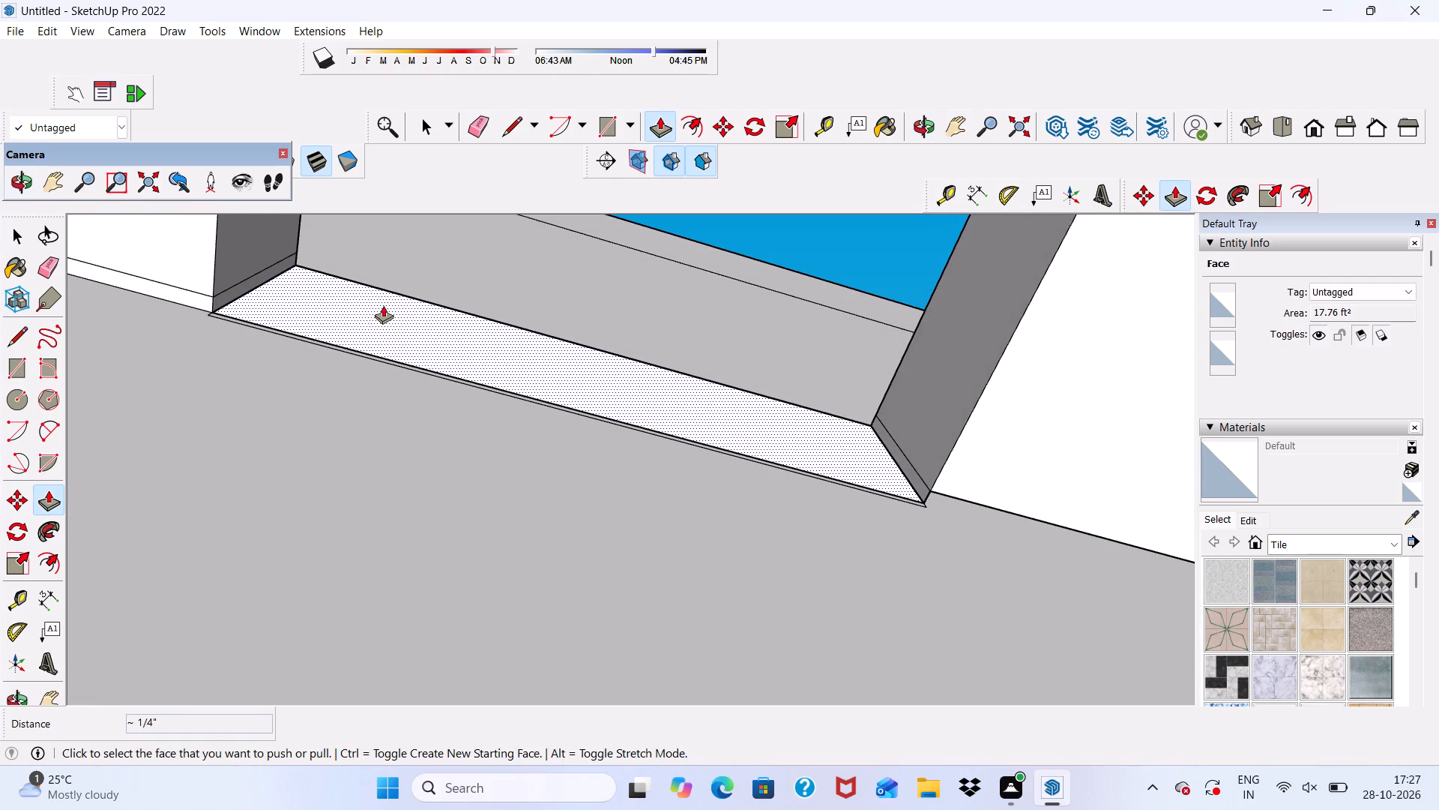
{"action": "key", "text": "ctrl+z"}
Push/Pull the slot's inner-end face back by about 1/4".
{"action": "key", "text": "space"}
{"action": "scroll", "coordinate": [444, 328], "scroll_direction": "down", "scroll_amount": 4}
{"action": "middle_click_drag", "start_coordinate": [420, 386], "coordinate": [421, 399]}
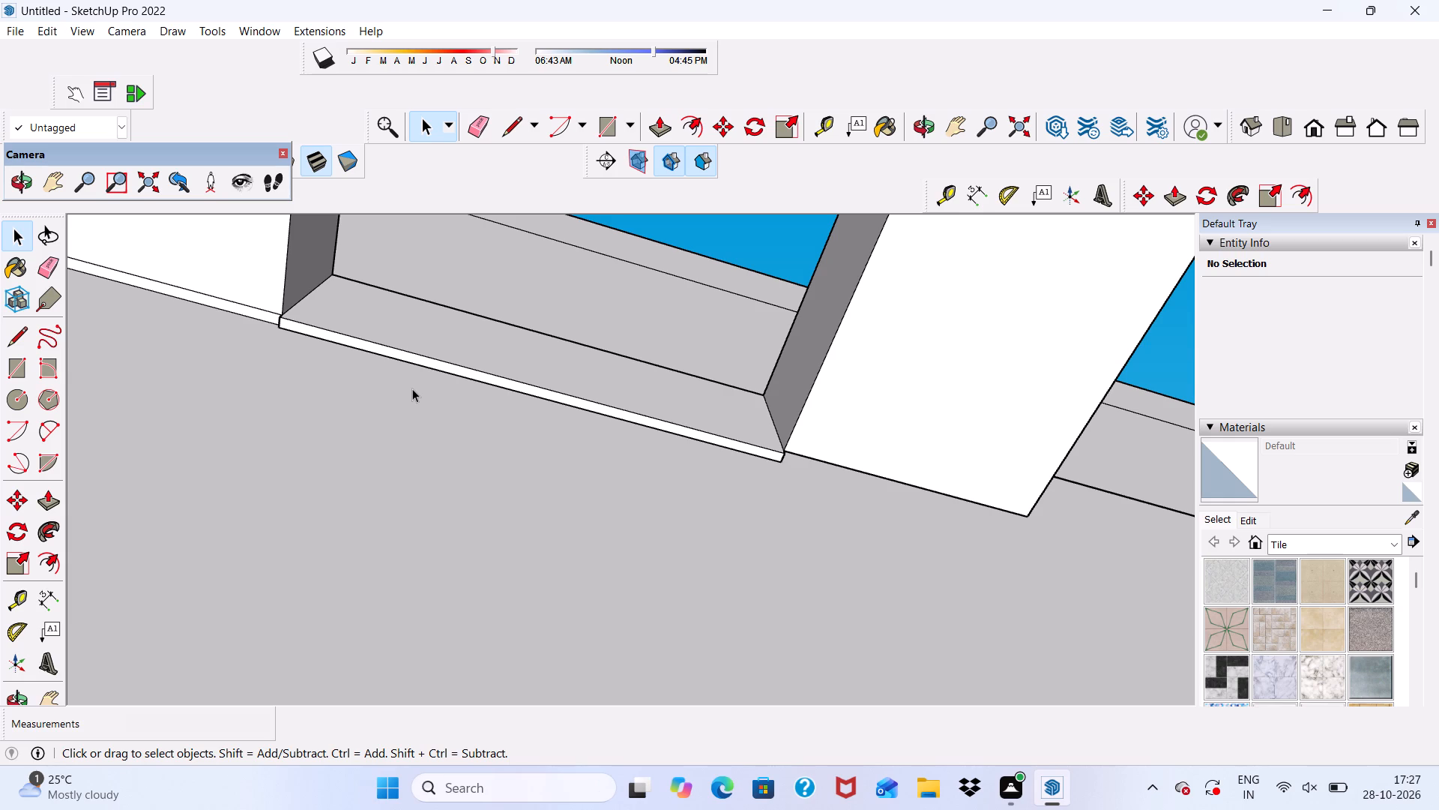
{"action": "scroll", "coordinate": [408, 375], "scroll_direction": "up", "scroll_amount": 2}
{"action": "scroll", "coordinate": [396, 352], "scroll_direction": "down", "scroll_amount": 5}
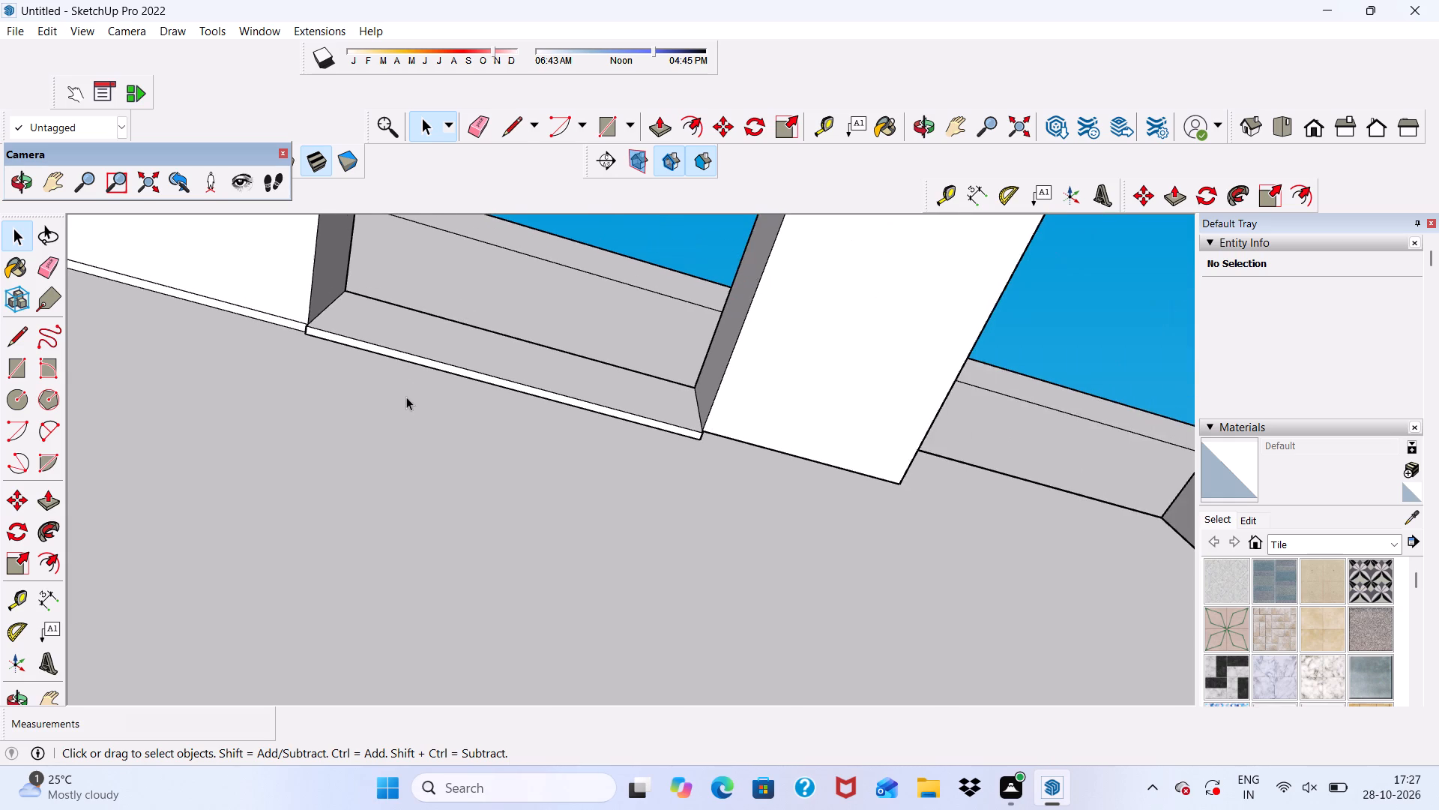
{"action": "middle_click_drag", "start_coordinate": [406, 397], "coordinate": [334, 410]}
{"action": "scroll", "coordinate": [388, 361], "scroll_direction": "up", "scroll_amount": 5}
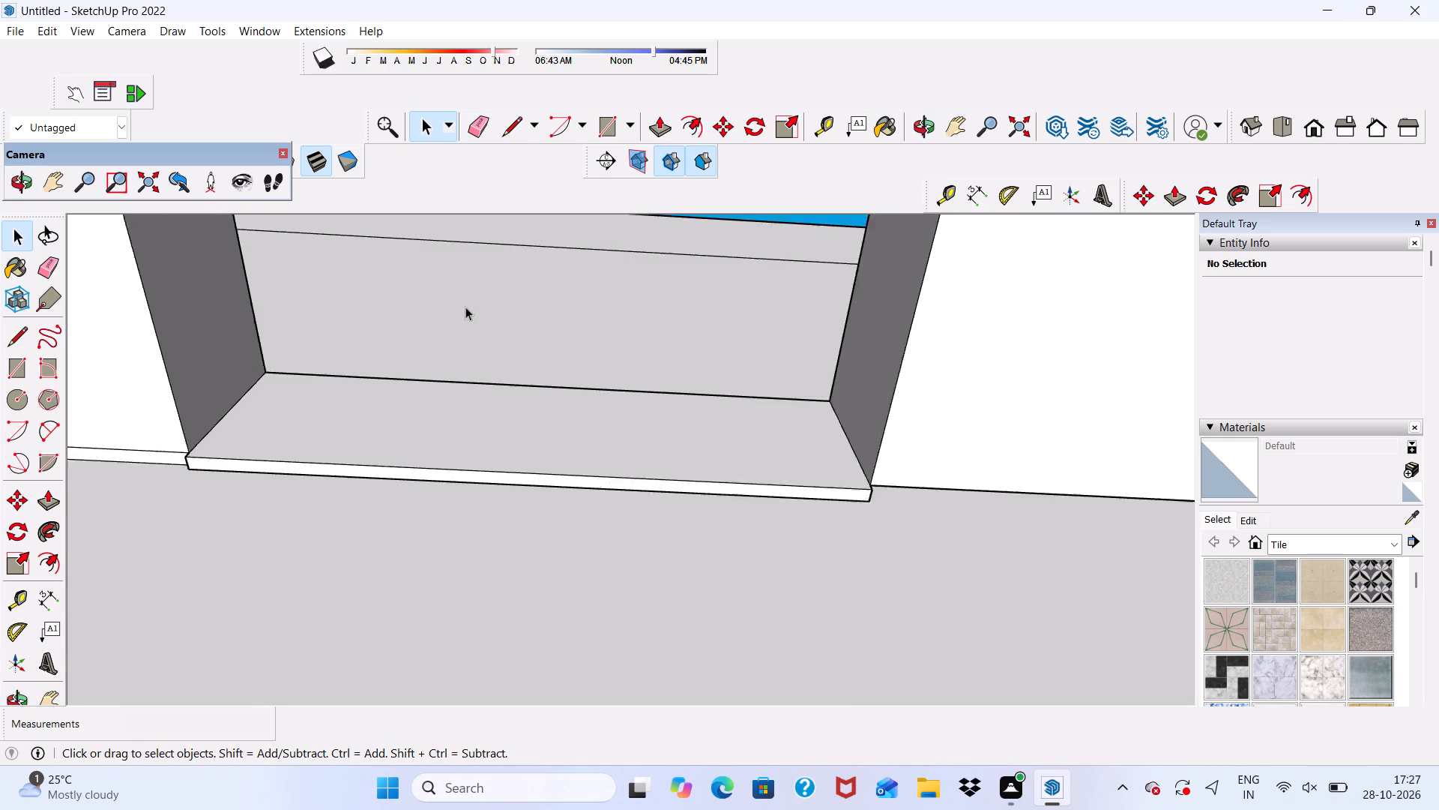
{"action": "left_click", "coordinate": [343, 437]}
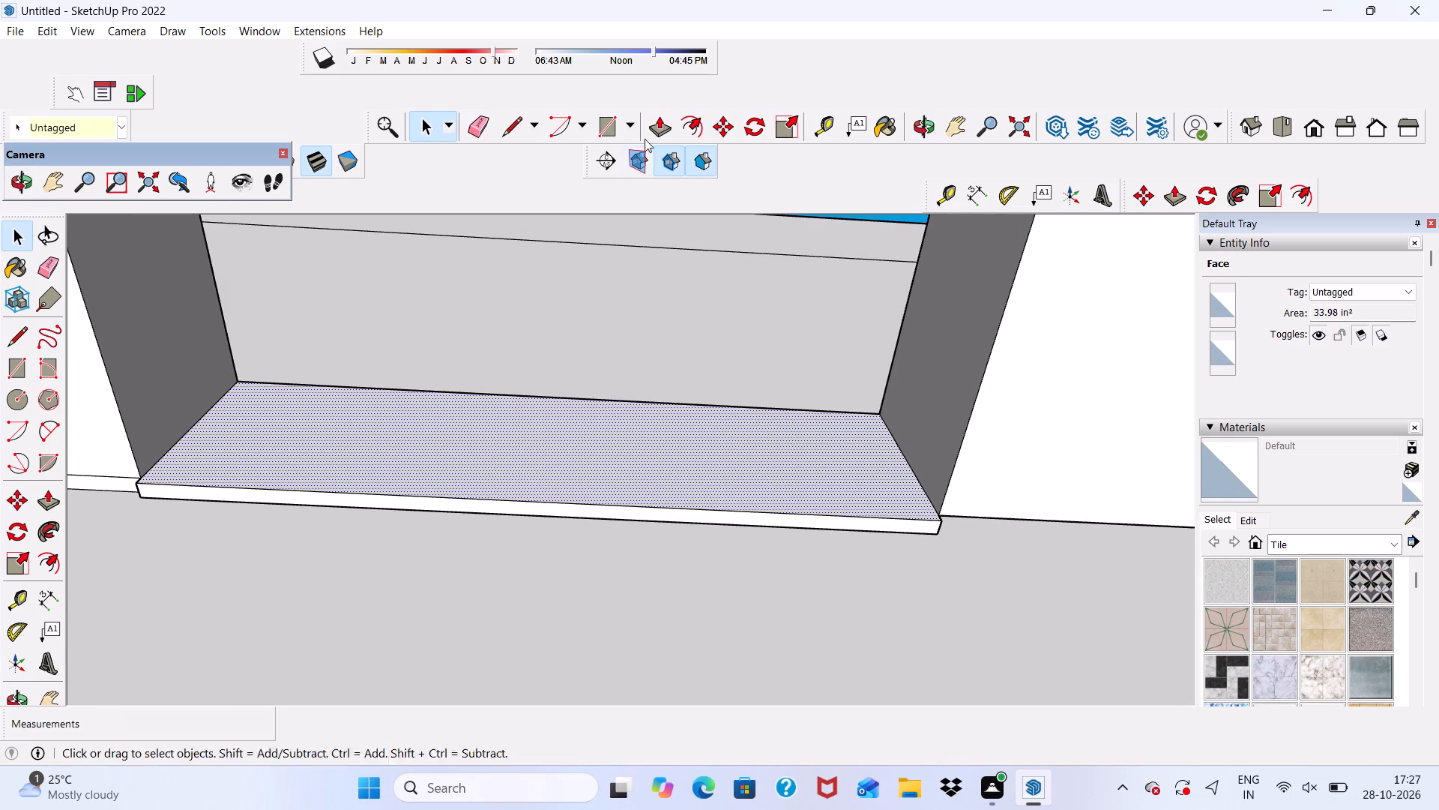
{"action": "left_click", "coordinate": [651, 127]}
{"action": "left_click_drag", "start_coordinate": [697, 410], "coordinate": [699, 417]}
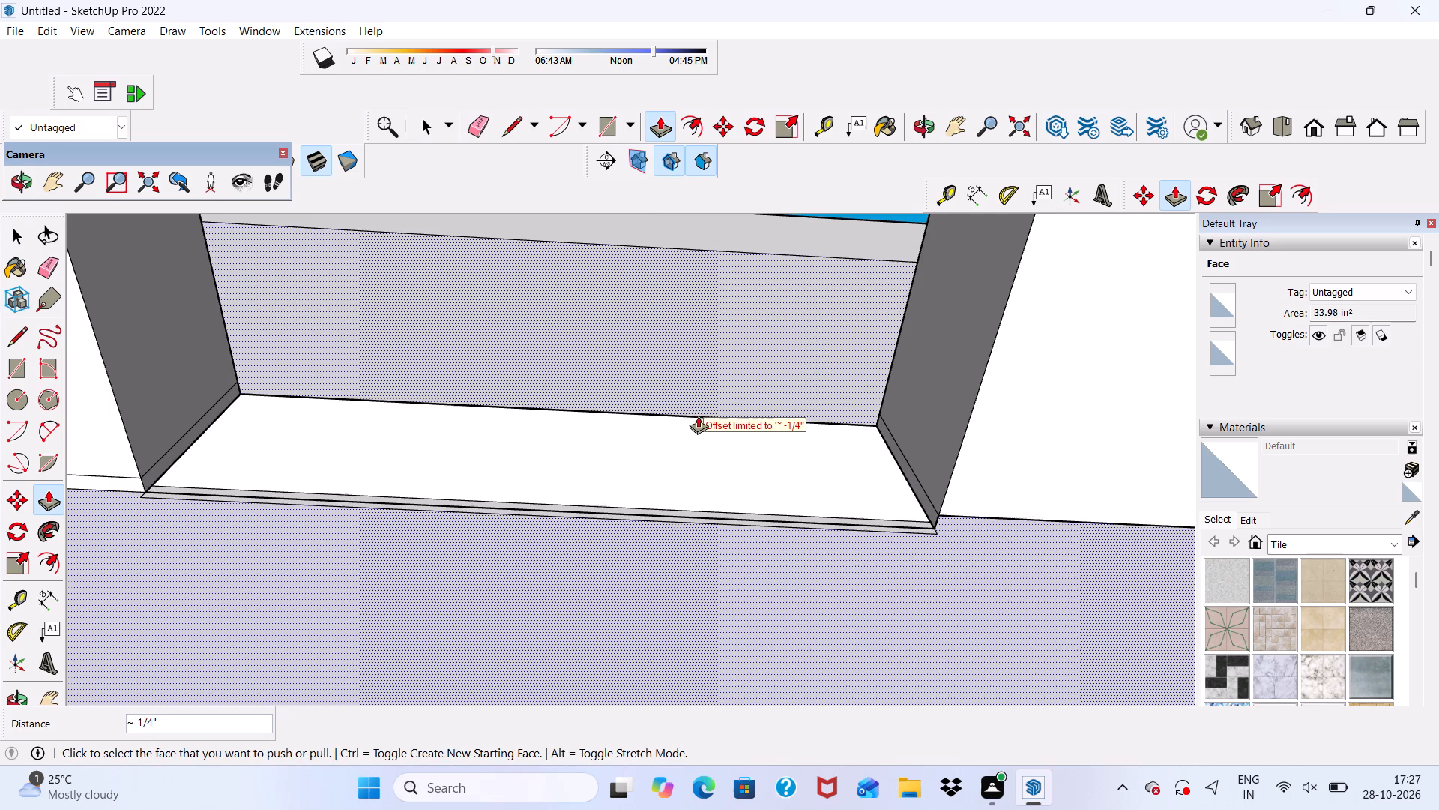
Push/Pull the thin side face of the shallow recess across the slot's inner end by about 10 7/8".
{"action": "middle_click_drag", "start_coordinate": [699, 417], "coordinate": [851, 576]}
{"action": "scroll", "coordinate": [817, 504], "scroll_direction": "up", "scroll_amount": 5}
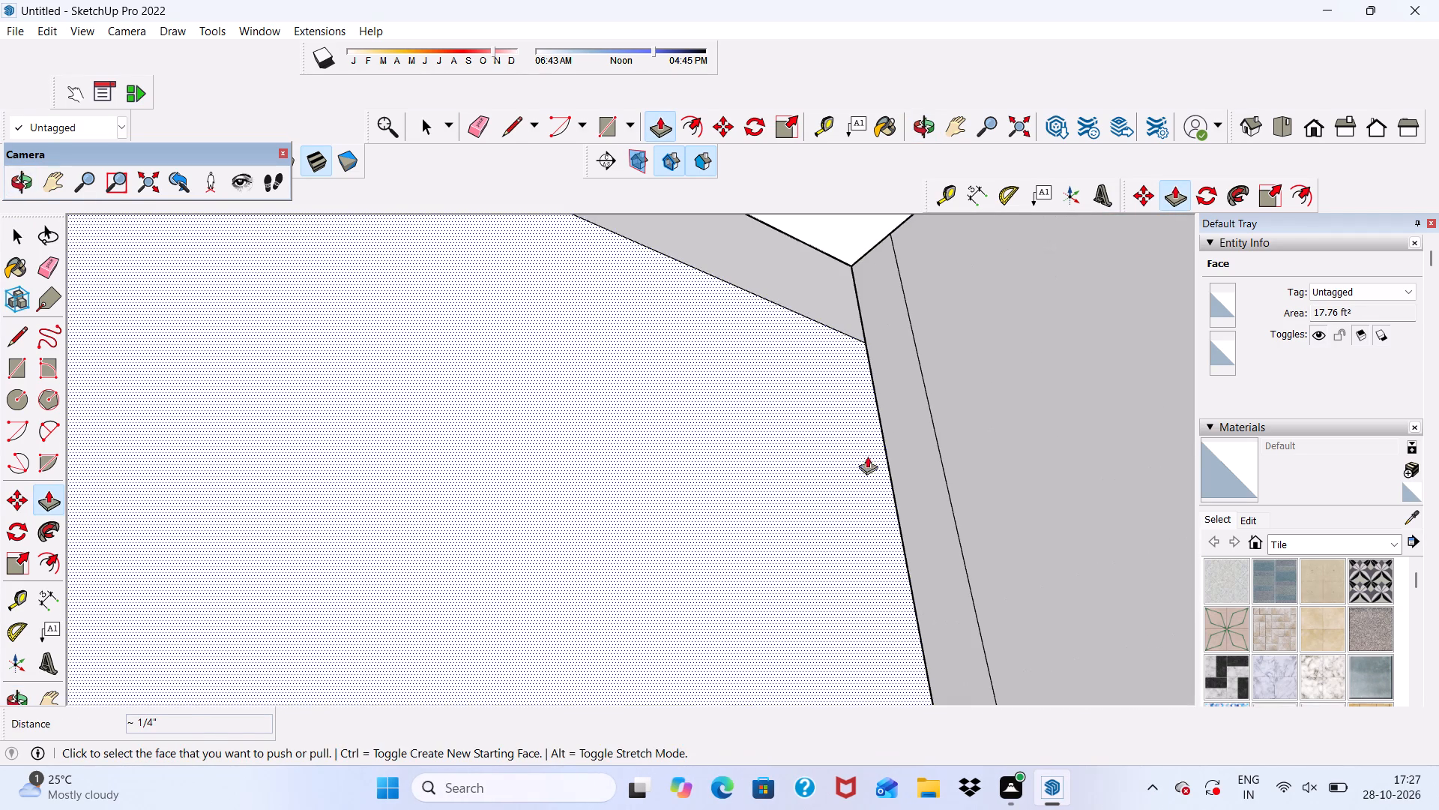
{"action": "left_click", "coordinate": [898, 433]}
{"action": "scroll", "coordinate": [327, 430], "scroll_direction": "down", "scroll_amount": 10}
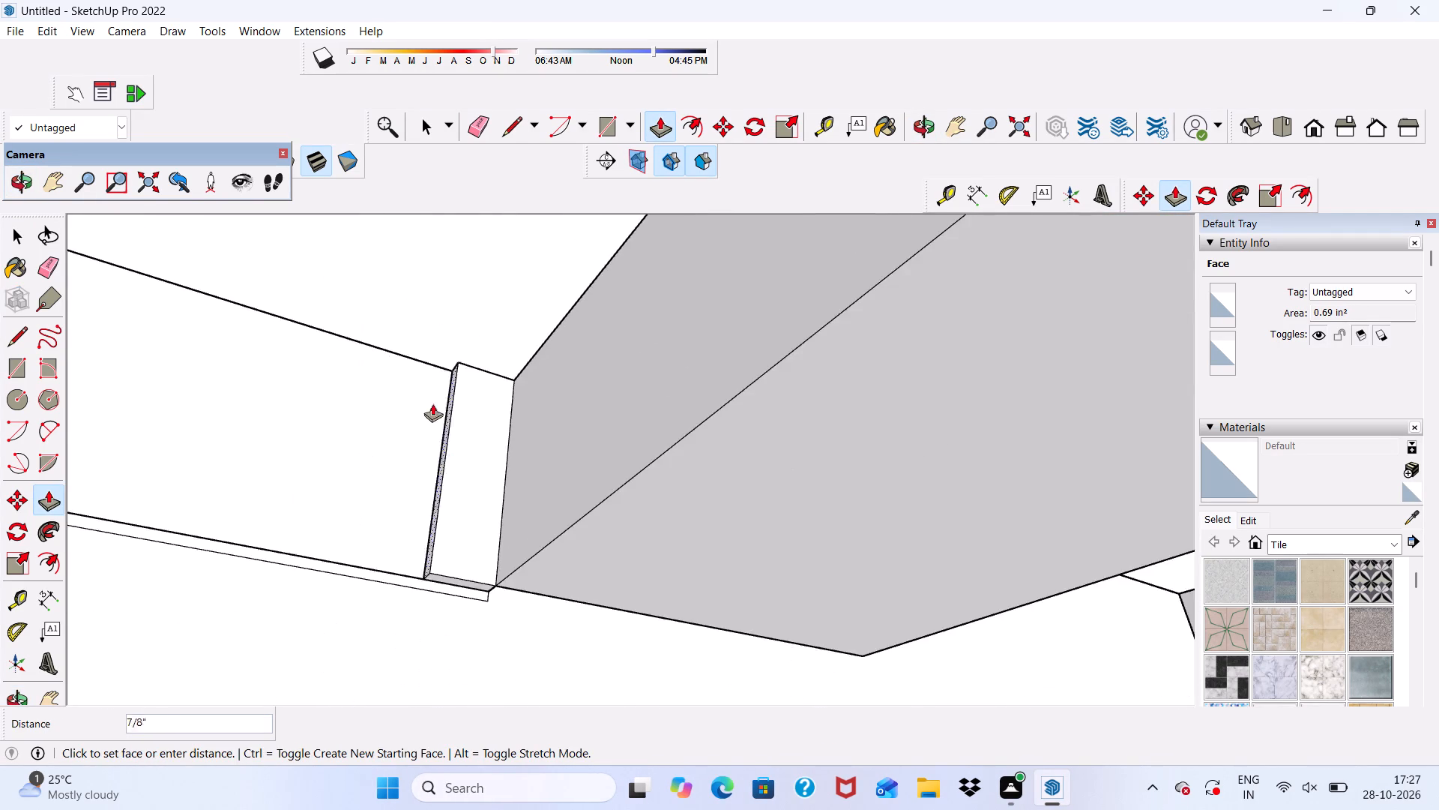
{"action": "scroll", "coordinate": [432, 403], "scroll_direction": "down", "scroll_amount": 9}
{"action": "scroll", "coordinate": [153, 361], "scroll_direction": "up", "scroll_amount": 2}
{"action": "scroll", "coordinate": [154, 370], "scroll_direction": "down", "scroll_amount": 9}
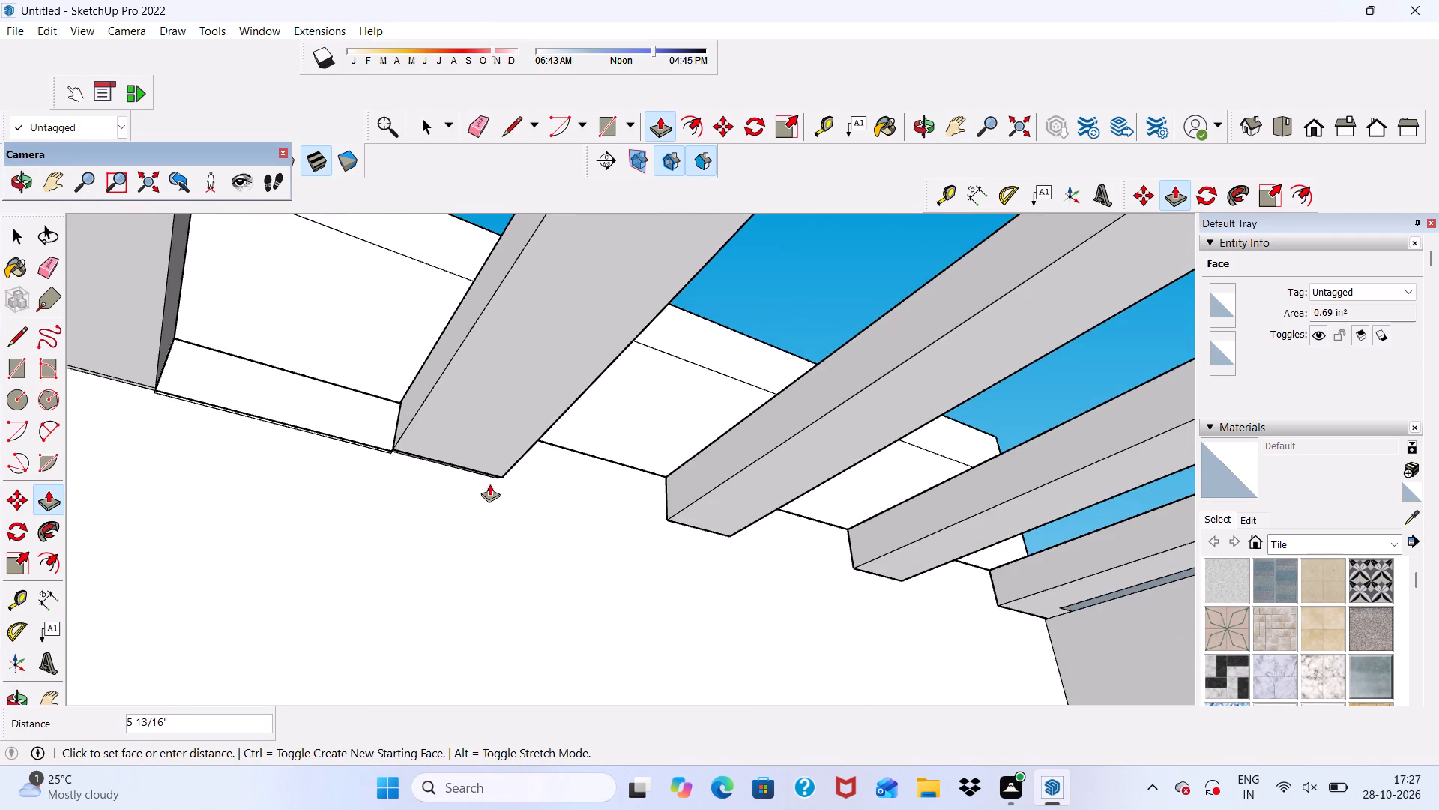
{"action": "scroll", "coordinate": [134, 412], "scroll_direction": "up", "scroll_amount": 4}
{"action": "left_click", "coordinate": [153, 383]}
Push/Pull the slot's inner-end face back again by about 1/4".
{"action": "scroll", "coordinate": [261, 409], "scroll_direction": "up", "scroll_amount": 8}
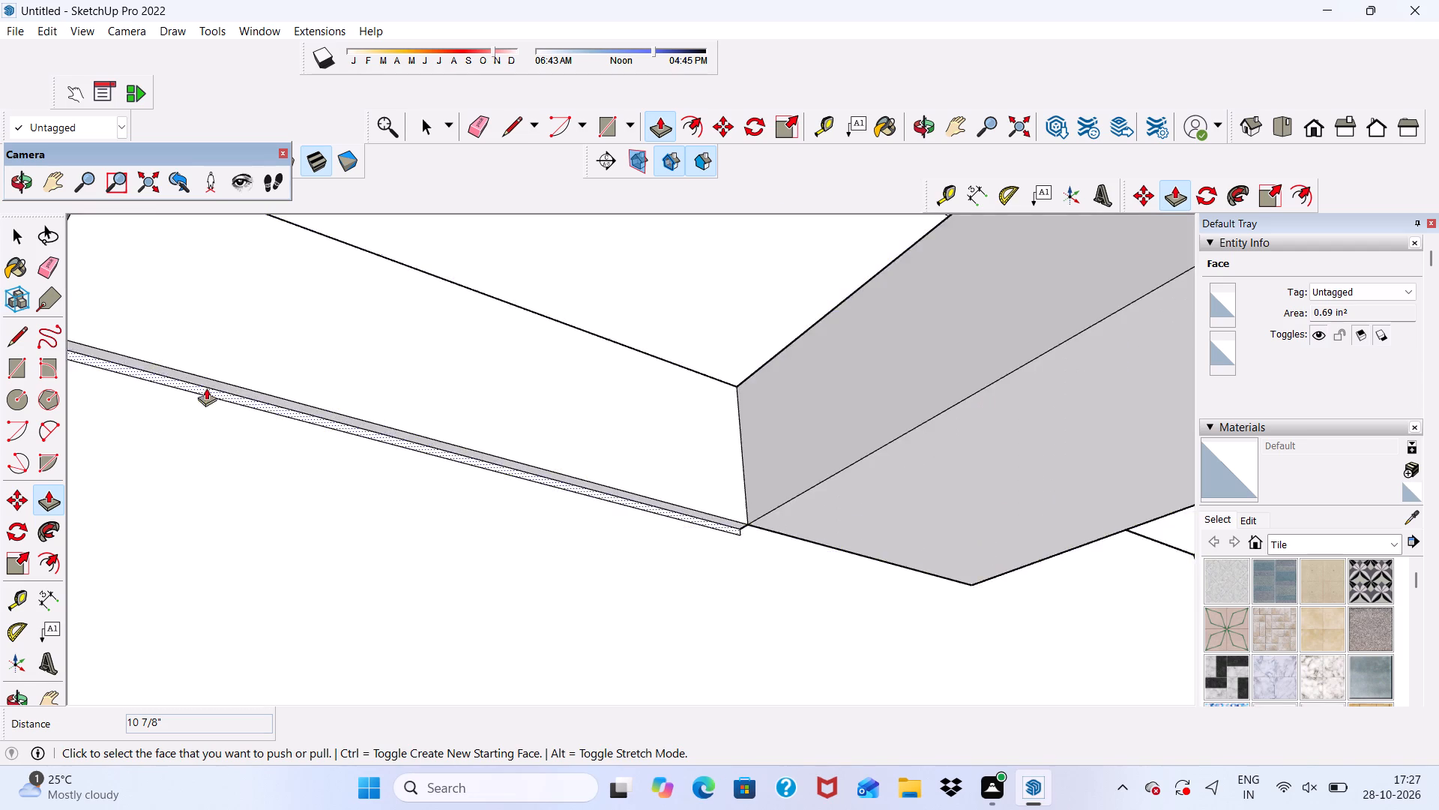
{"action": "scroll", "coordinate": [206, 388], "scroll_direction": "up", "scroll_amount": 5}
{"action": "left_click", "coordinate": [269, 343]}
{"action": "left_click", "coordinate": [266, 361]}
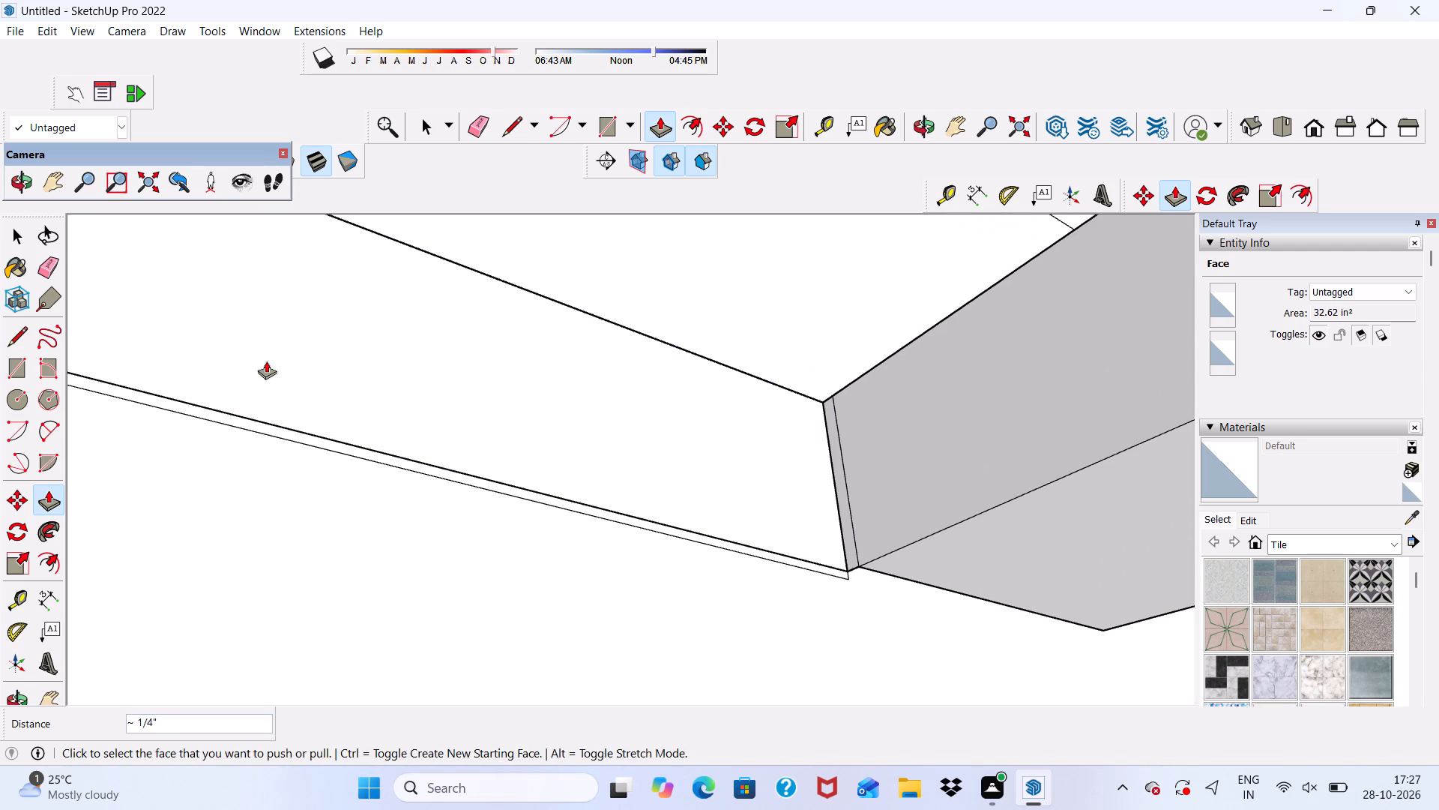
Push/Pull the wall face at the slot's inner end by about 9 1/8", using the slot's far lower edge as reference.
{"action": "scroll", "coordinate": [346, 412], "scroll_direction": "down", "scroll_amount": 1}
{"action": "middle_click_drag", "start_coordinate": [444, 436], "coordinate": [258, 638]}
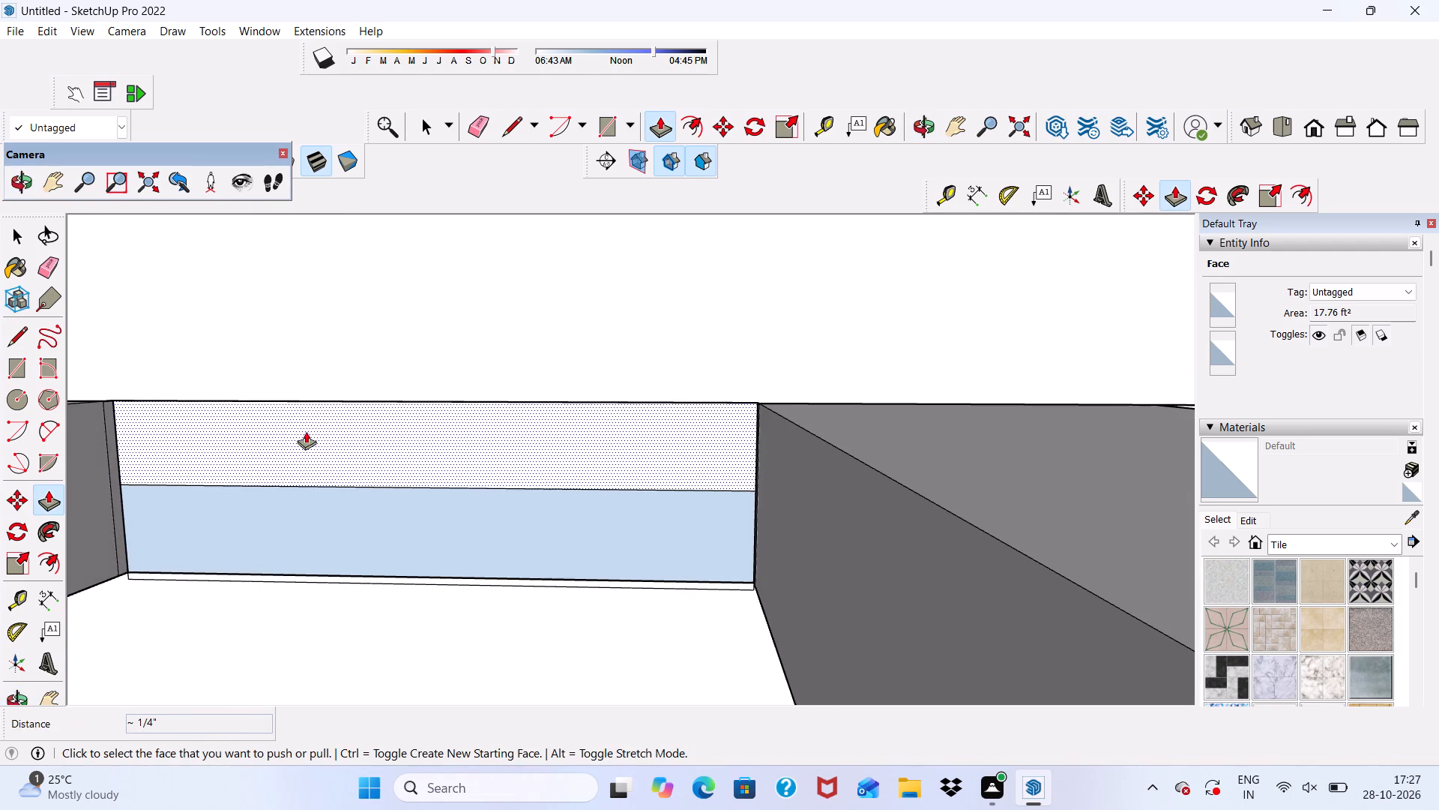
{"action": "left_click", "coordinate": [324, 434]}
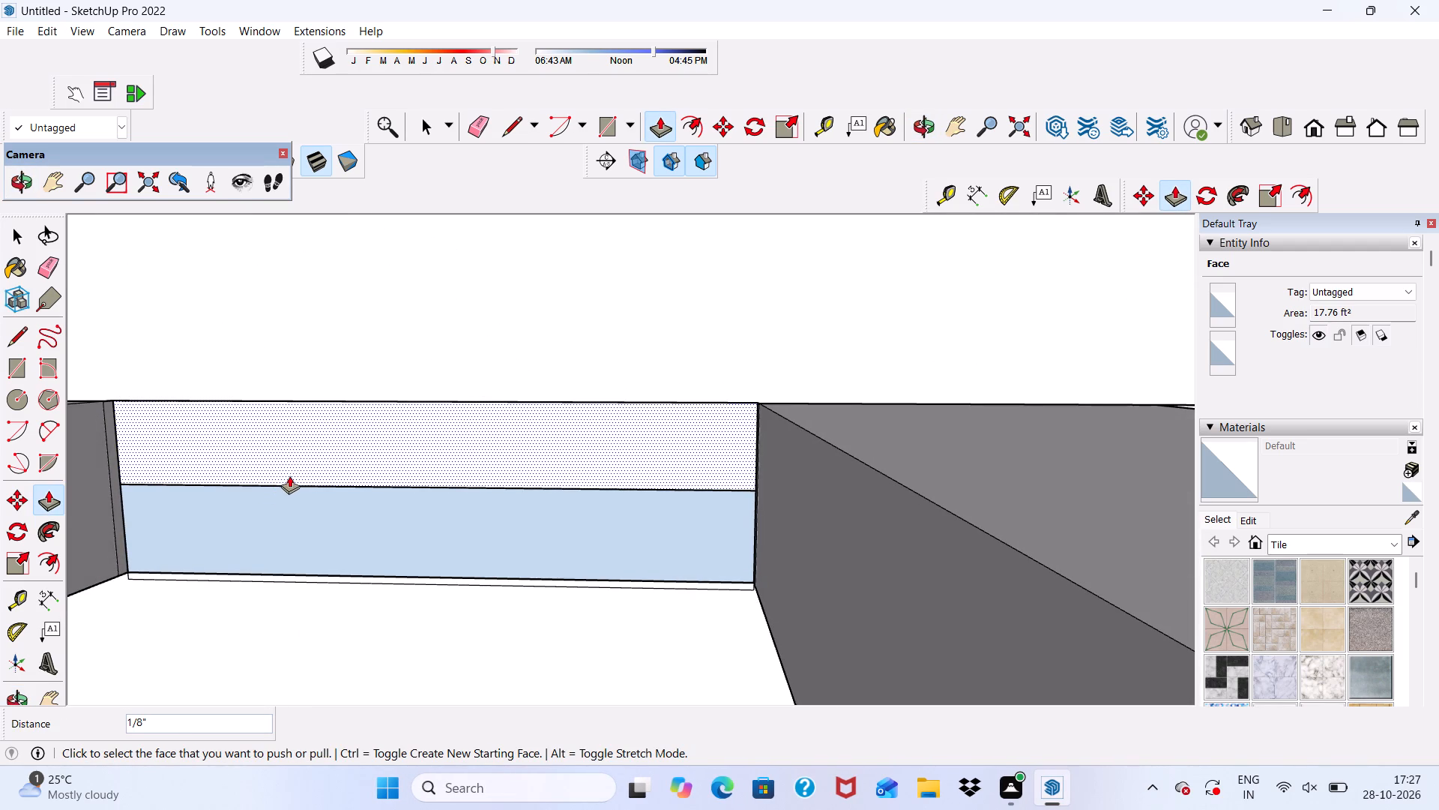
{"action": "left_click", "coordinate": [288, 457]}
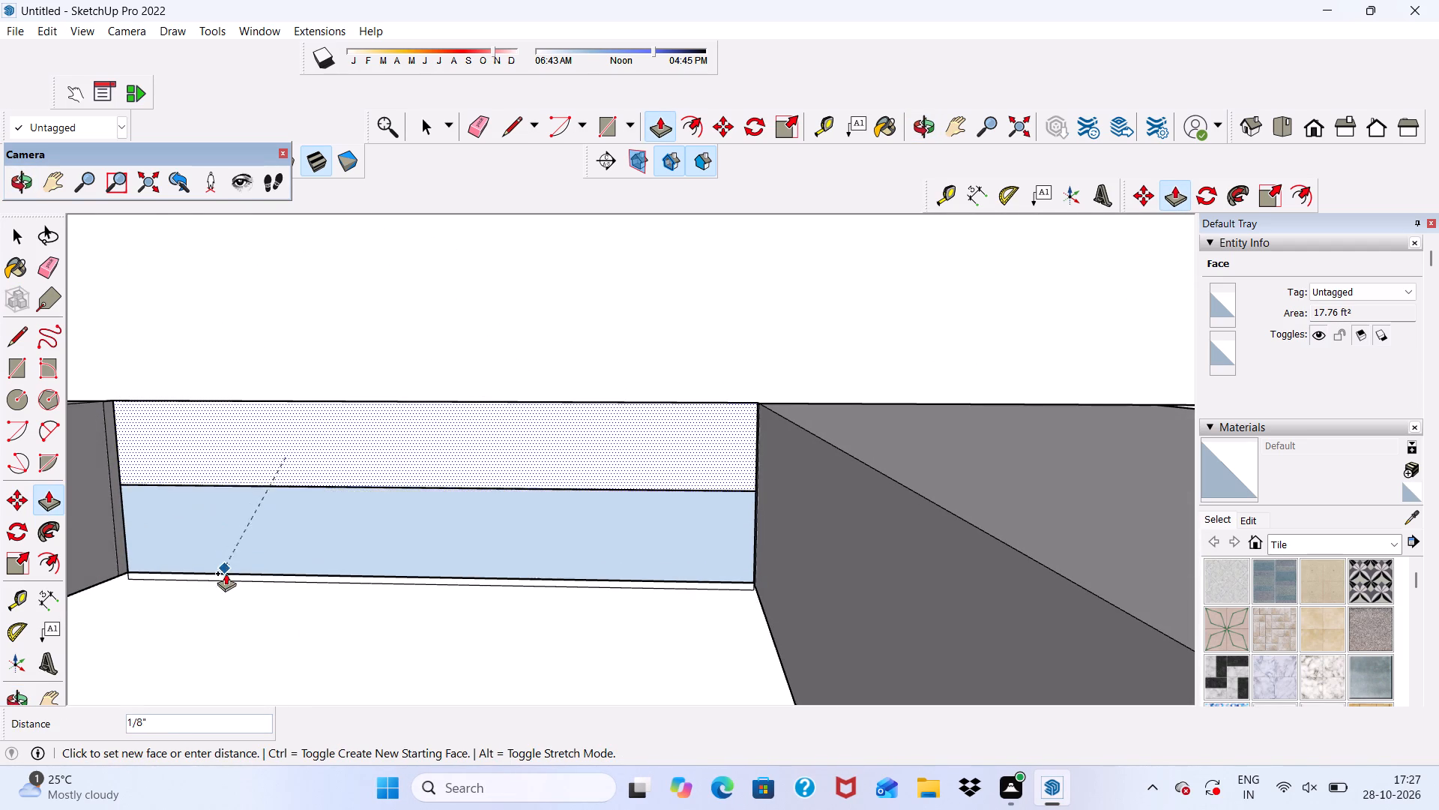
{"action": "left_click", "coordinate": [231, 584]}
{"action": "scroll", "coordinate": [231, 504], "scroll_direction": "down", "scroll_amount": 4}
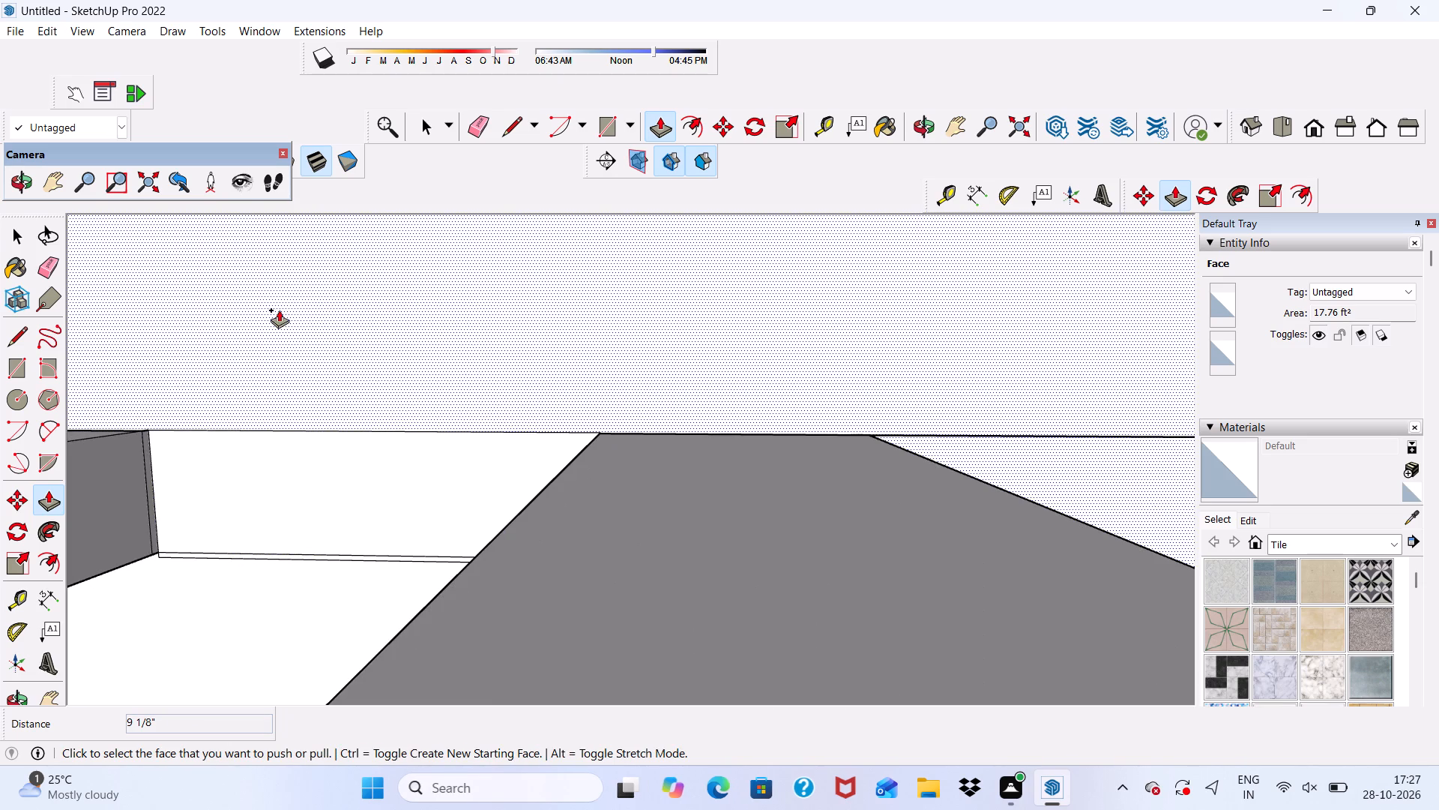
Erase the upper edge and the thin double lower edges running across the slot's inner end.
{"action": "scroll", "coordinate": [423, 187], "scroll_direction": "down", "scroll_amount": 4}
{"action": "middle_click_drag", "start_coordinate": [511, 316], "coordinate": [609, 328]}
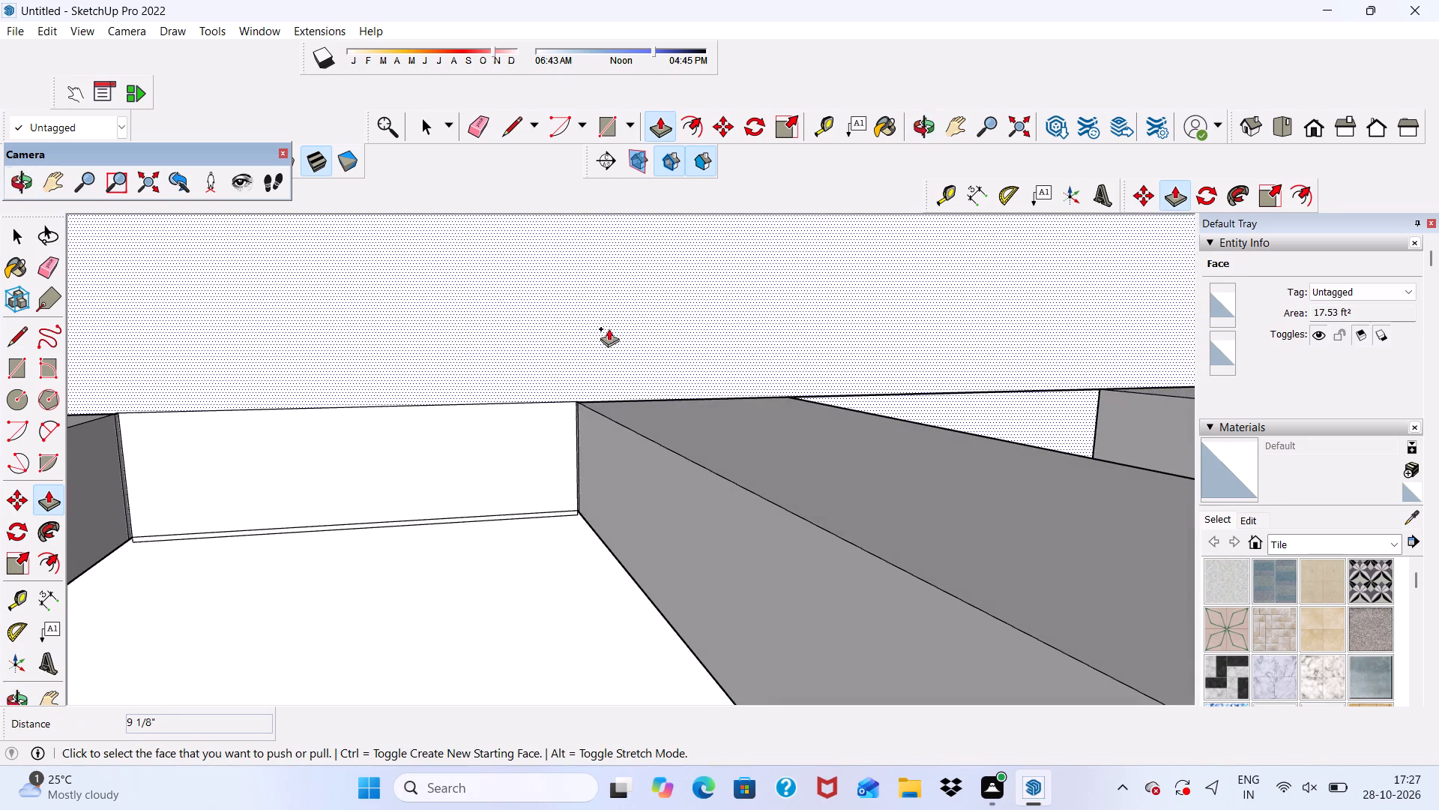
{"action": "left_click", "coordinate": [476, 124]}
{"action": "left_click_drag", "start_coordinate": [404, 356], "coordinate": [404, 385]}
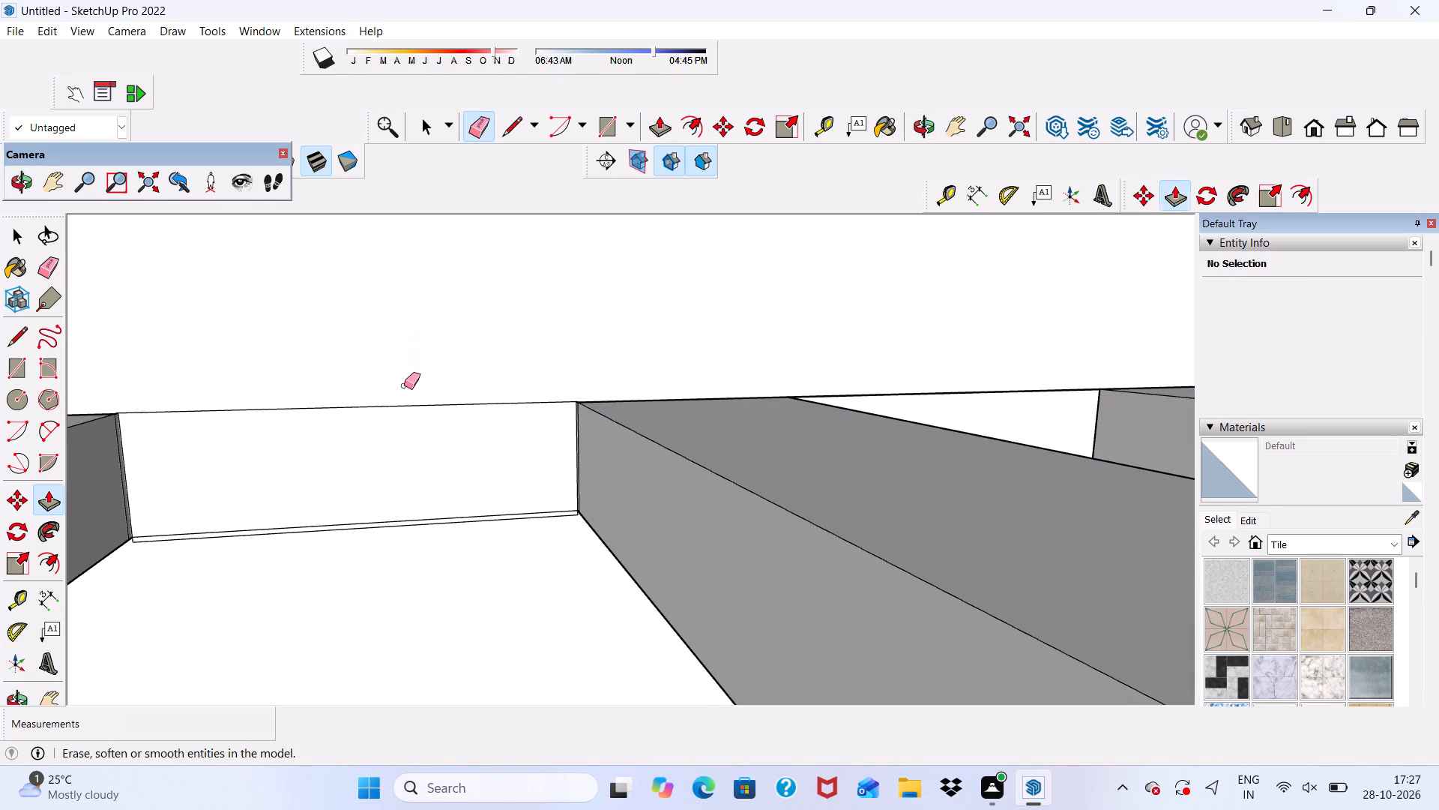
{"action": "left_click_drag", "start_coordinate": [404, 385], "coordinate": [406, 439]}
{"action": "left_click_drag", "start_coordinate": [405, 459], "coordinate": [409, 532]}
Erase the short stub edges projecting below the lower inner corners of the two beams flanking the slot.
{"action": "scroll", "coordinate": [166, 566], "scroll_direction": "up", "scroll_amount": 5}
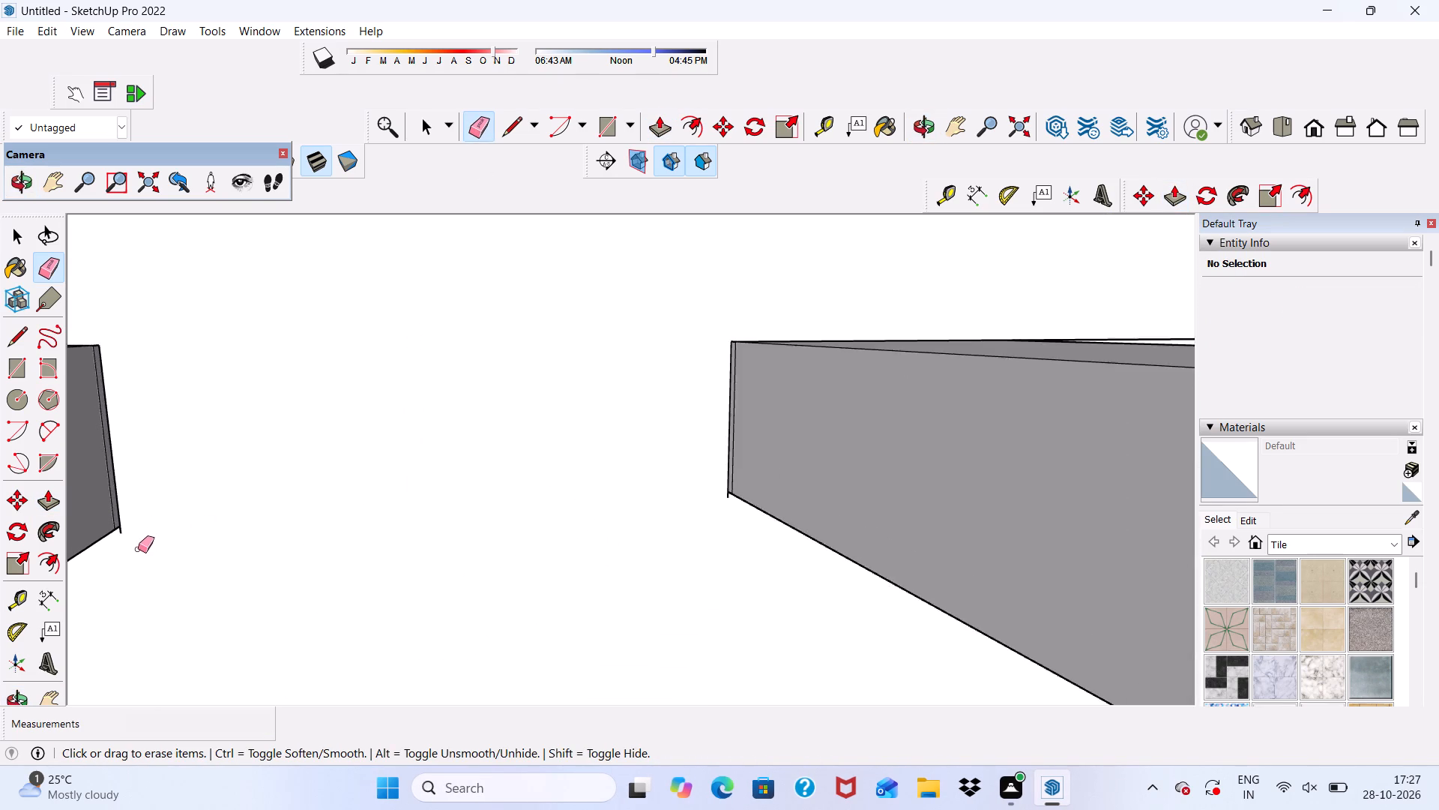
{"action": "scroll", "coordinate": [138, 549], "scroll_direction": "up", "scroll_amount": 8}
{"action": "left_click_drag", "start_coordinate": [103, 521], "coordinate": [132, 505]}
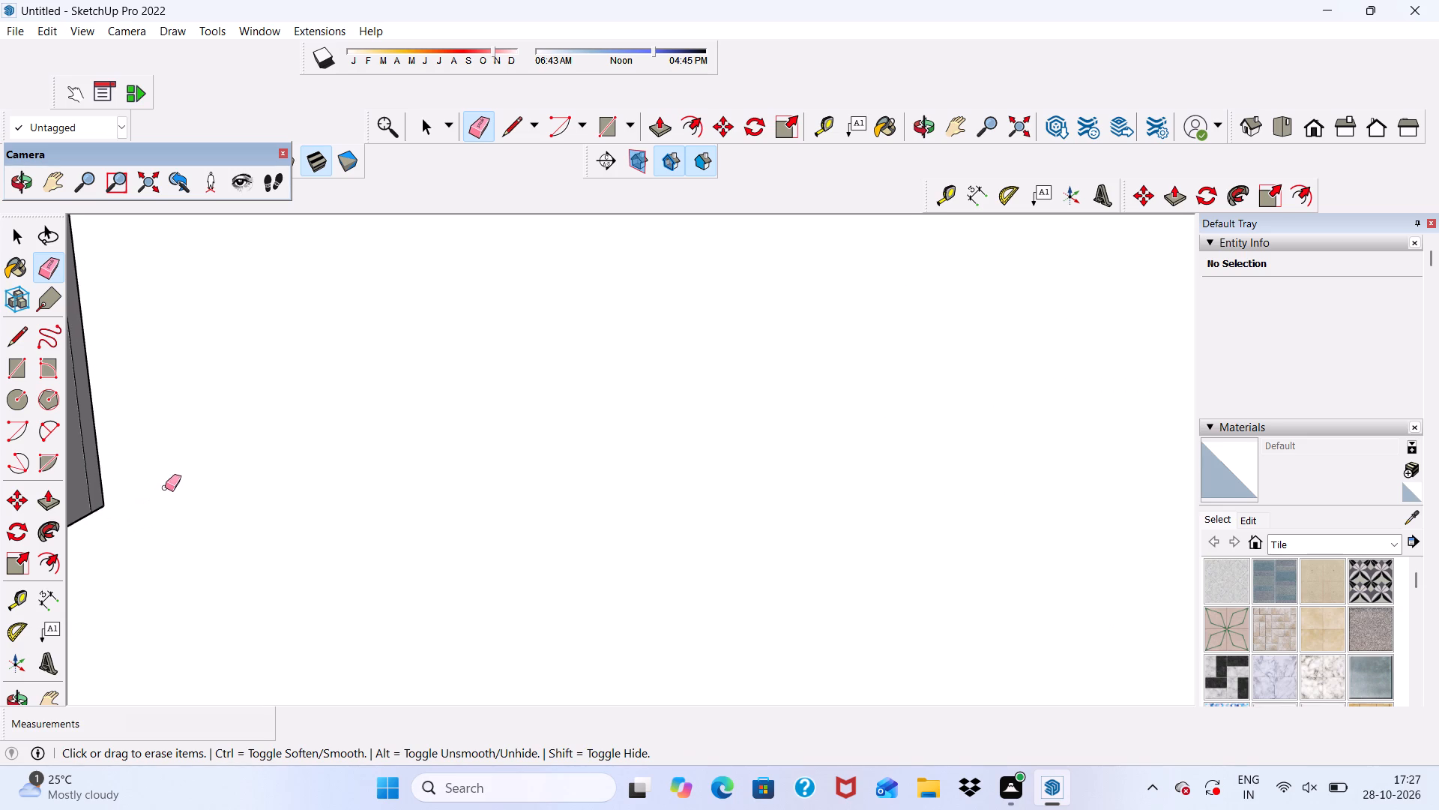
{"action": "scroll", "coordinate": [319, 457], "scroll_direction": "down", "scroll_amount": 8}
{"action": "scroll", "coordinate": [964, 482], "scroll_direction": "up", "scroll_amount": 11}
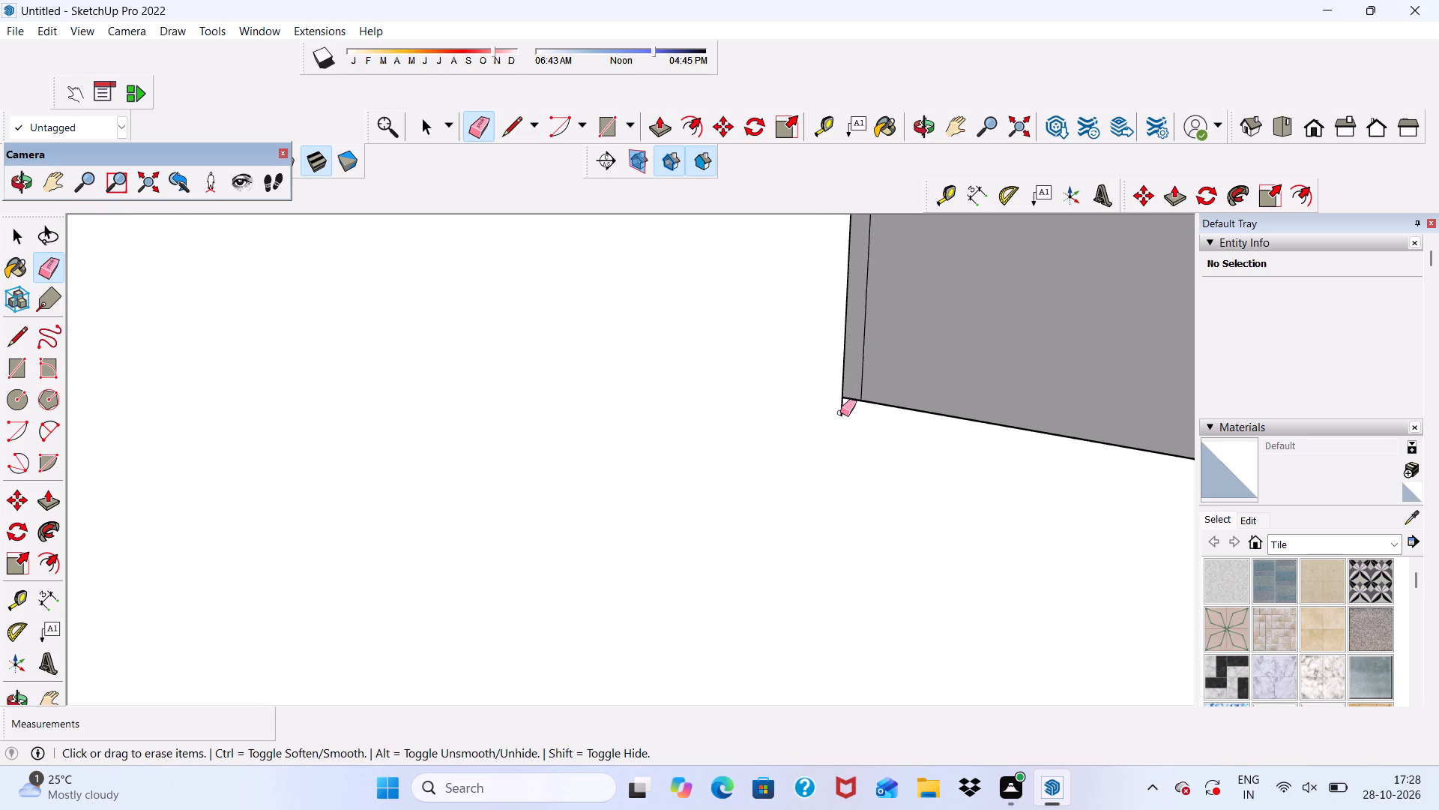
{"action": "left_click", "coordinate": [840, 412]}
Erase the thin vertical edge near the inner end of each beam flanking the slot.
{"action": "left_click", "coordinate": [866, 373]}
{"action": "left_click", "coordinate": [859, 369]}
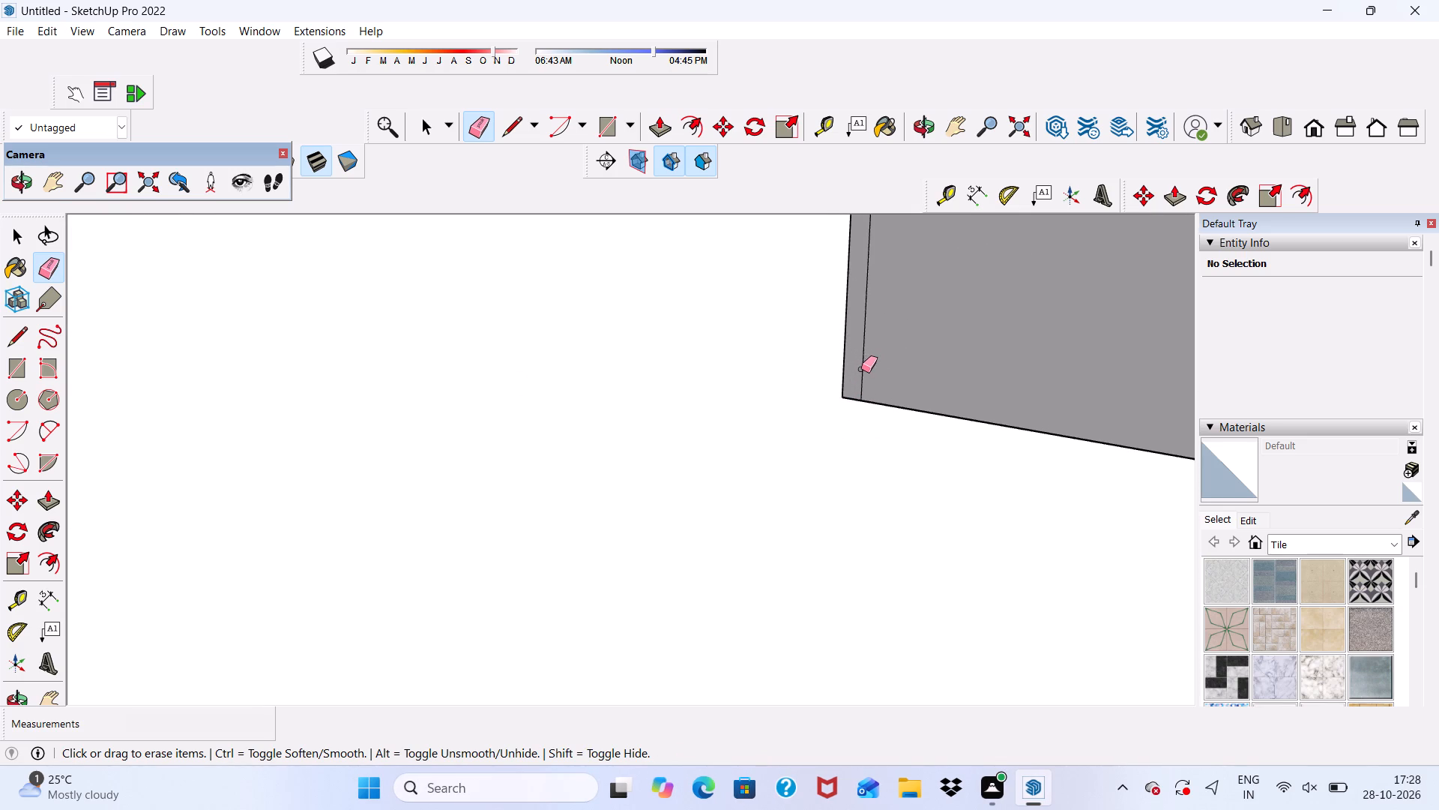
{"action": "scroll", "coordinate": [860, 352], "scroll_direction": "down", "scroll_amount": 5}
{"action": "scroll", "coordinate": [886, 388], "scroll_direction": "up", "scroll_amount": 4}
{"action": "left_click_drag", "start_coordinate": [862, 339], "coordinate": [881, 354]}
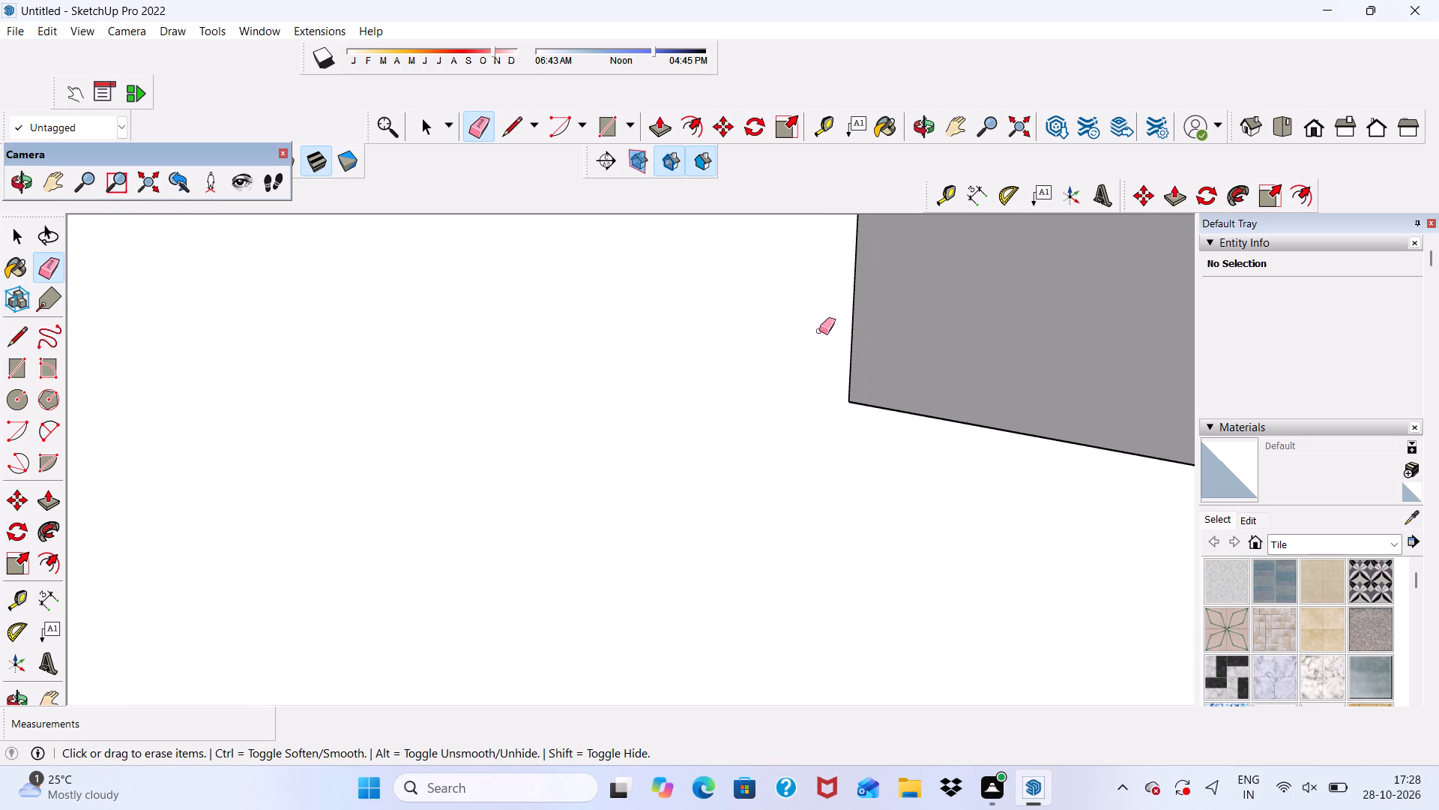
{"action": "scroll", "coordinate": [764, 337], "scroll_direction": "down", "scroll_amount": 9}
{"action": "middle_click_drag", "start_coordinate": [731, 400], "coordinate": [558, 425]}
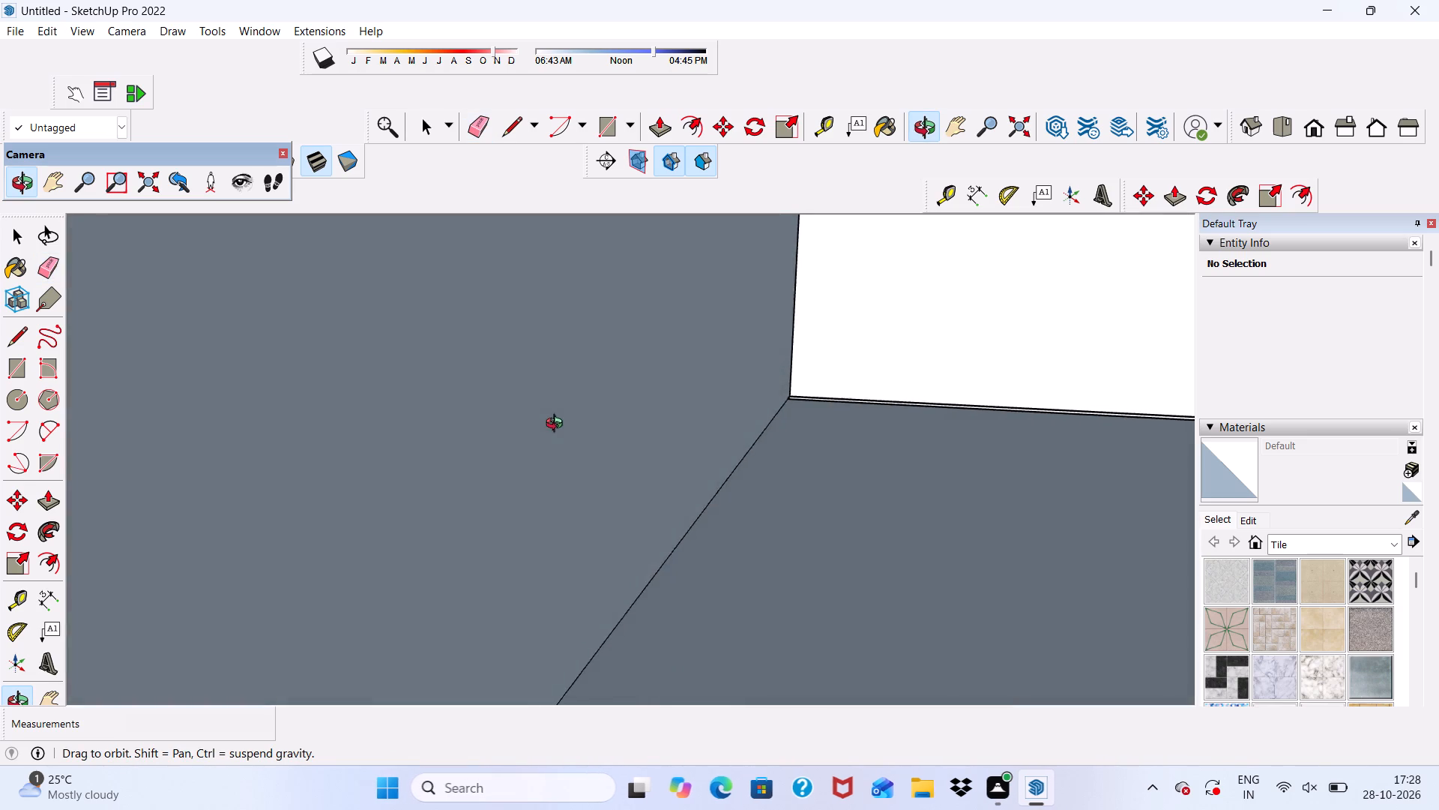
{"action": "middle_click_drag", "start_coordinate": [558, 425], "coordinate": [614, 456]}
{"action": "scroll", "coordinate": [117, 370], "scroll_direction": "up", "scroll_amount": 1}
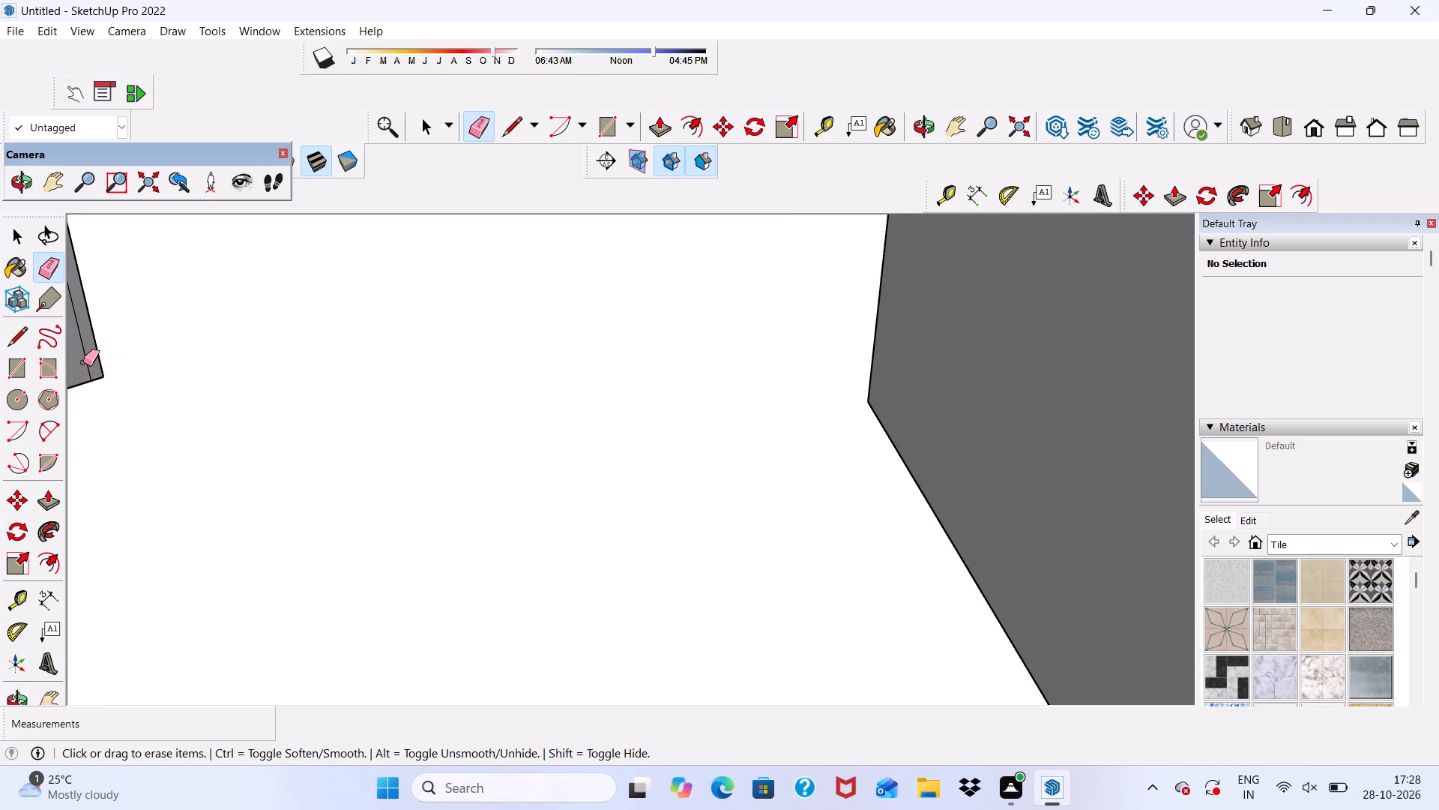
{"action": "left_click", "coordinate": [83, 361]}
{"action": "scroll", "coordinate": [97, 364], "scroll_direction": "down", "scroll_amount": 4}
{"action": "scroll", "coordinate": [268, 368], "scroll_direction": "down", "scroll_amount": 8}
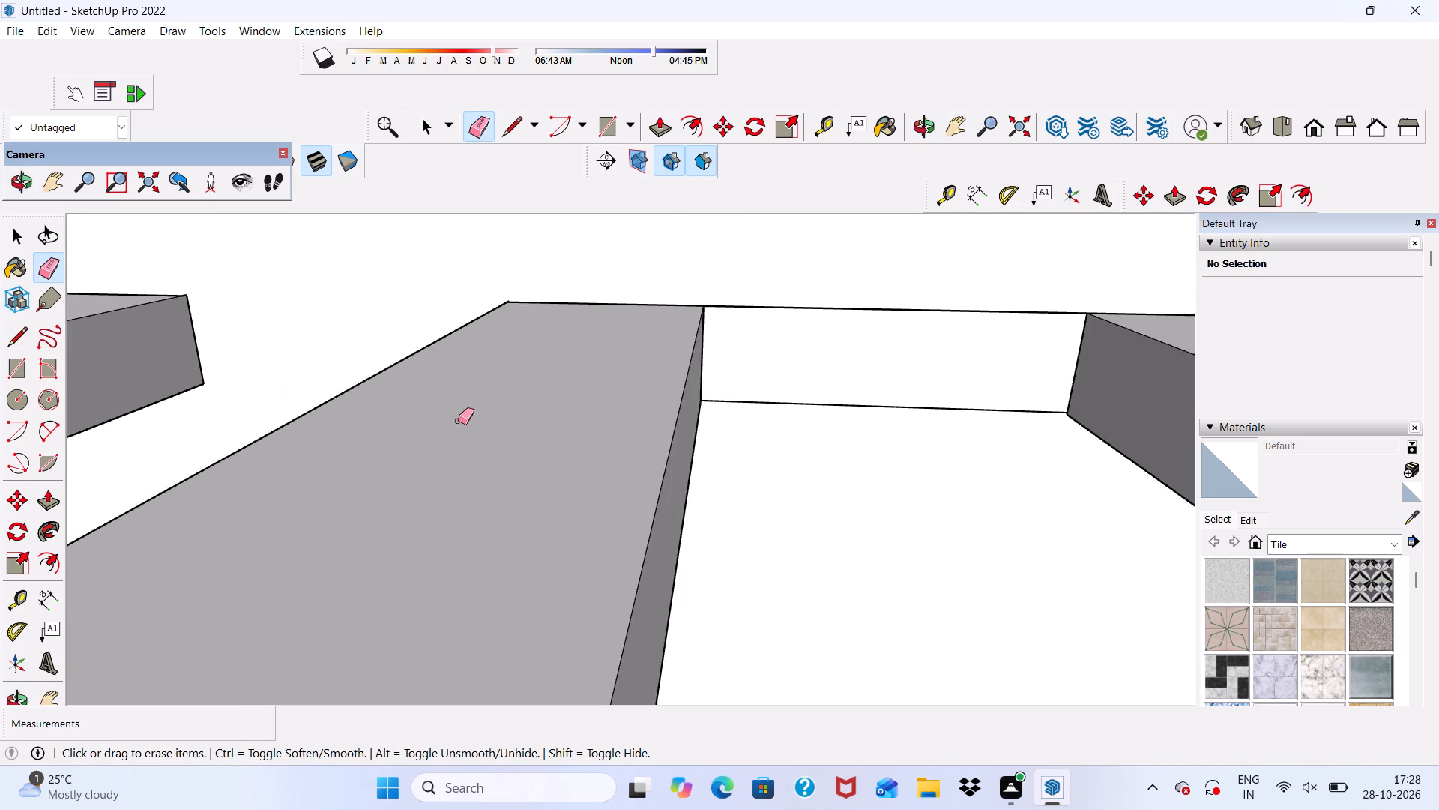
Erase the upper and lower edges across the inner ends of three neighbouring slots where they meet the wall.
{"action": "scroll", "coordinate": [458, 421], "scroll_direction": "down", "scroll_amount": 14}
{"action": "left_click_drag", "start_coordinate": [684, 344], "coordinate": [684, 374]}
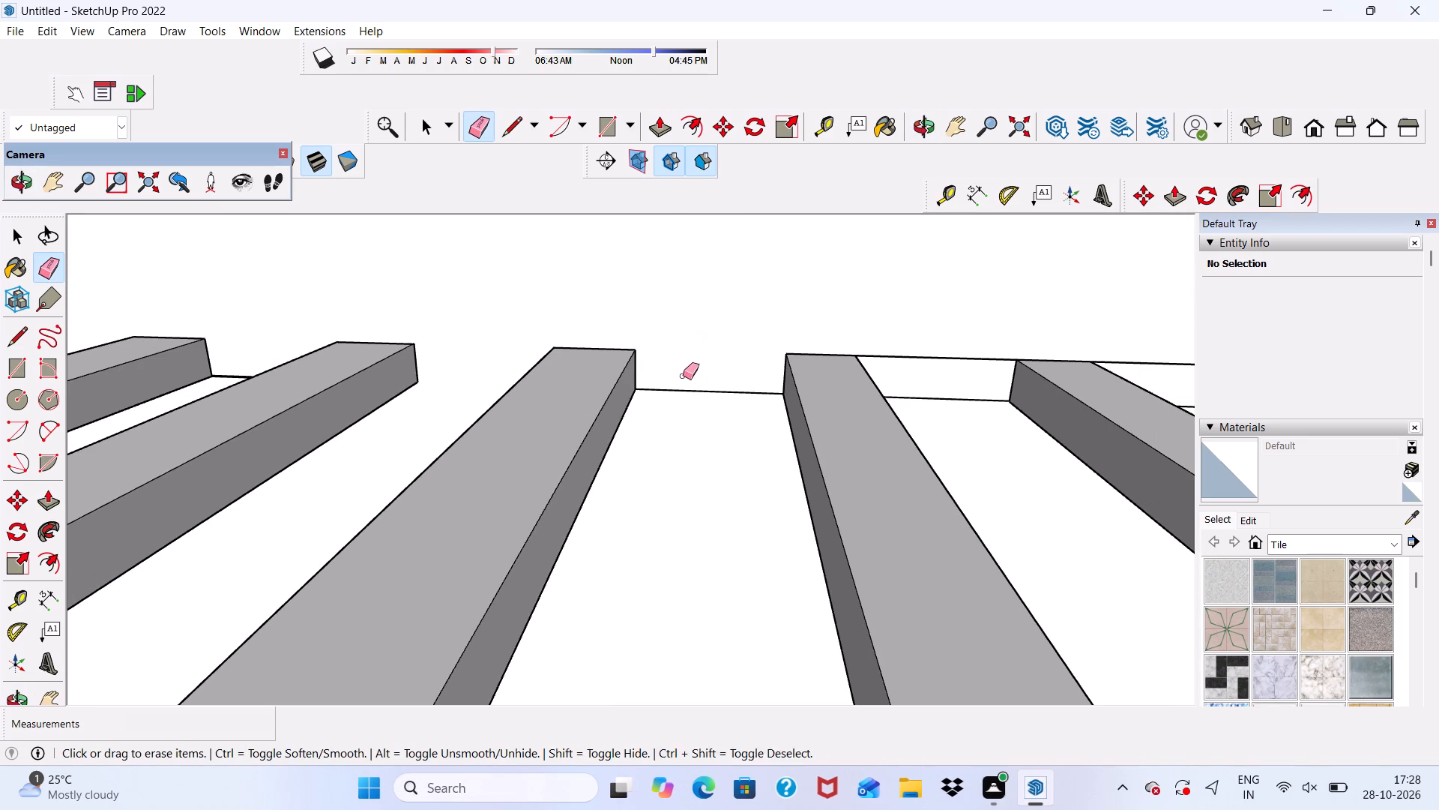
{"action": "left_click_drag", "start_coordinate": [682, 380], "coordinate": [681, 401]}
{"action": "left_click_drag", "start_coordinate": [922, 346], "coordinate": [926, 367]}
{"action": "scroll", "coordinate": [516, 363], "scroll_direction": "down", "scroll_amount": 3}
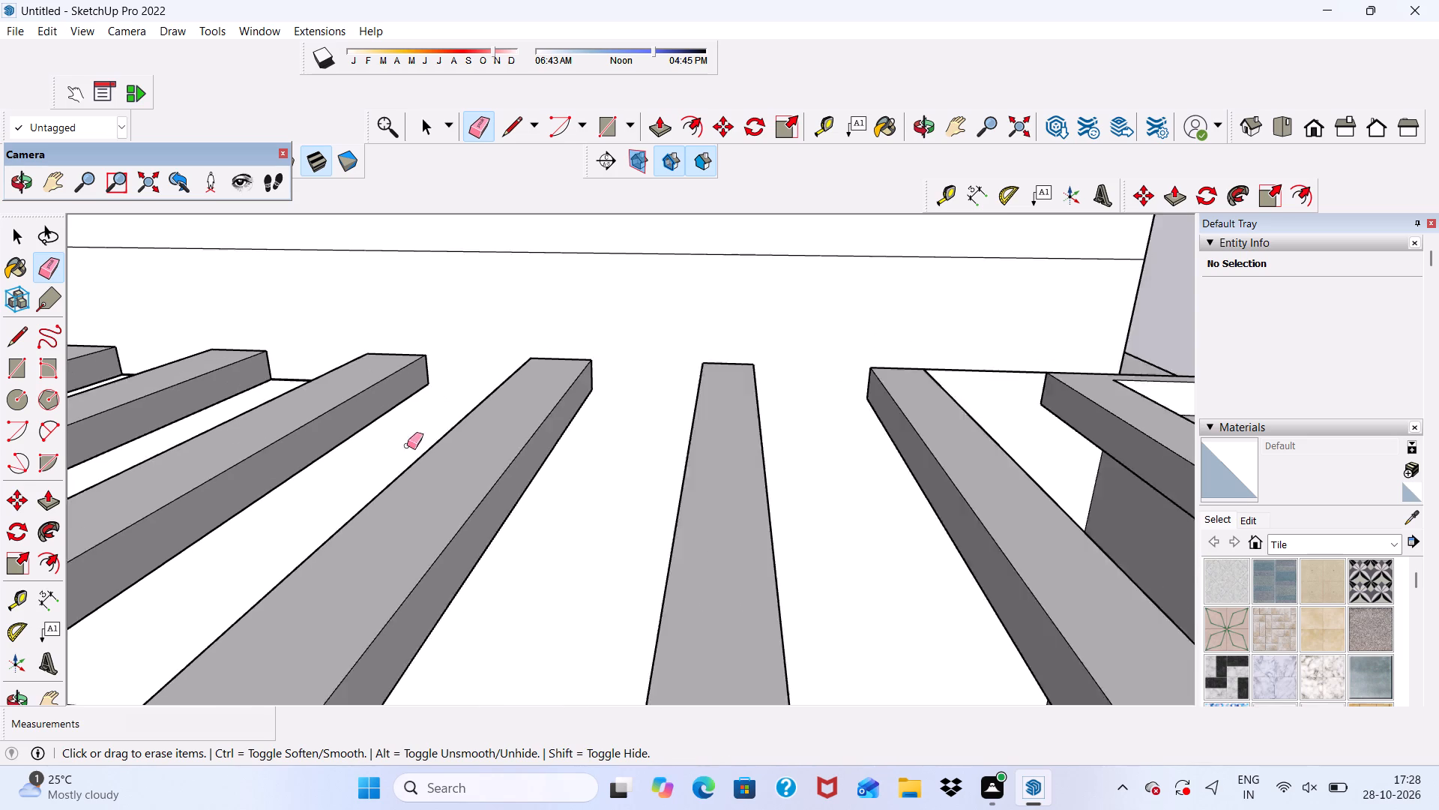
{"action": "scroll", "coordinate": [407, 445], "scroll_direction": "down", "scroll_amount": 6}
{"action": "scroll", "coordinate": [779, 412], "scroll_direction": "up", "scroll_amount": 4}
{"action": "left_click_drag", "start_coordinate": [740, 382], "coordinate": [732, 409]}
Erase the leftover edges across the inner ends of the next three slots along the wall.
{"action": "scroll", "coordinate": [727, 420], "scroll_direction": "down", "scroll_amount": 2}
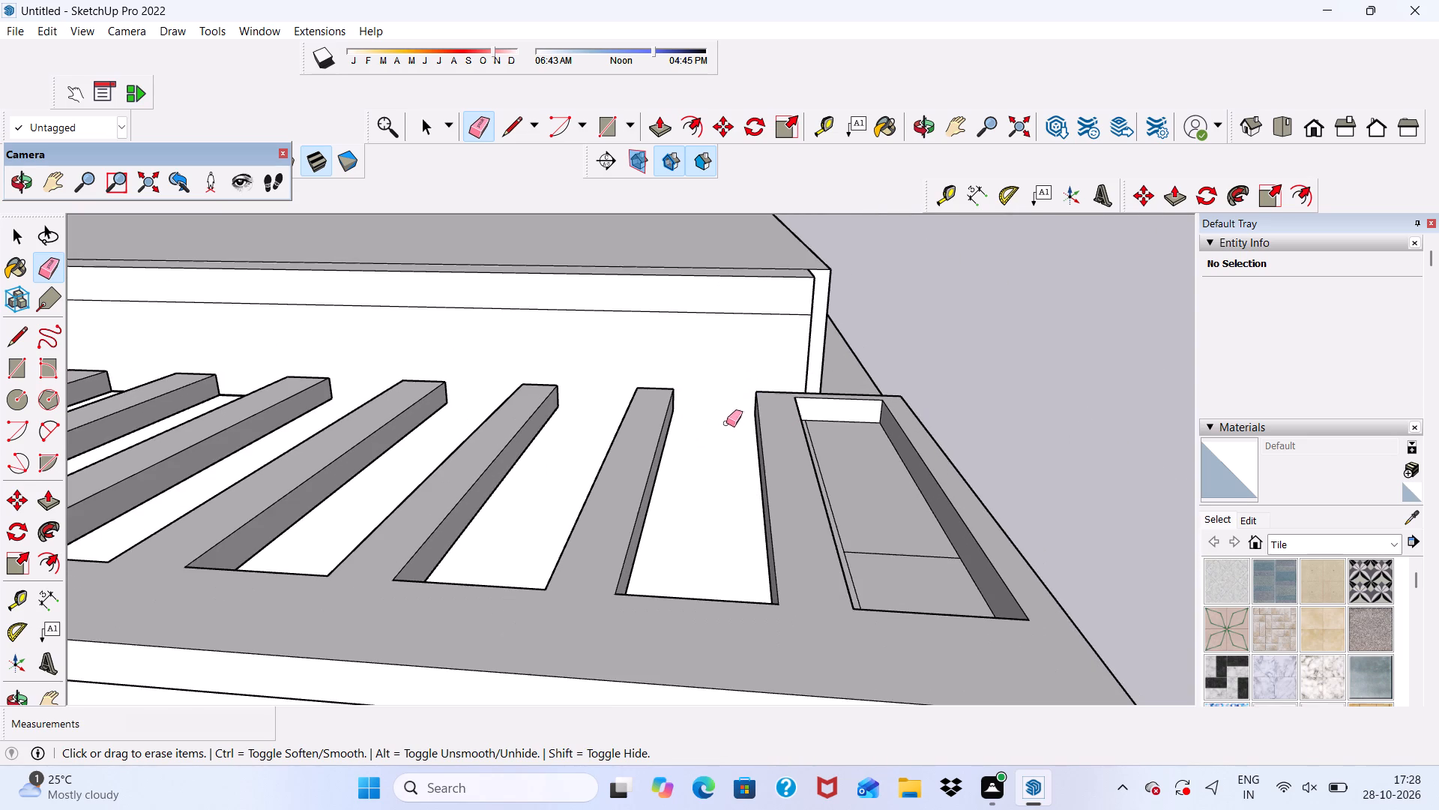
{"action": "scroll", "coordinate": [629, 367], "scroll_direction": "up", "scroll_amount": 1}
{"action": "scroll", "coordinate": [628, 366], "scroll_direction": "down", "scroll_amount": 9}
{"action": "middle_click_drag", "start_coordinate": [659, 448], "coordinate": [769, 583]}
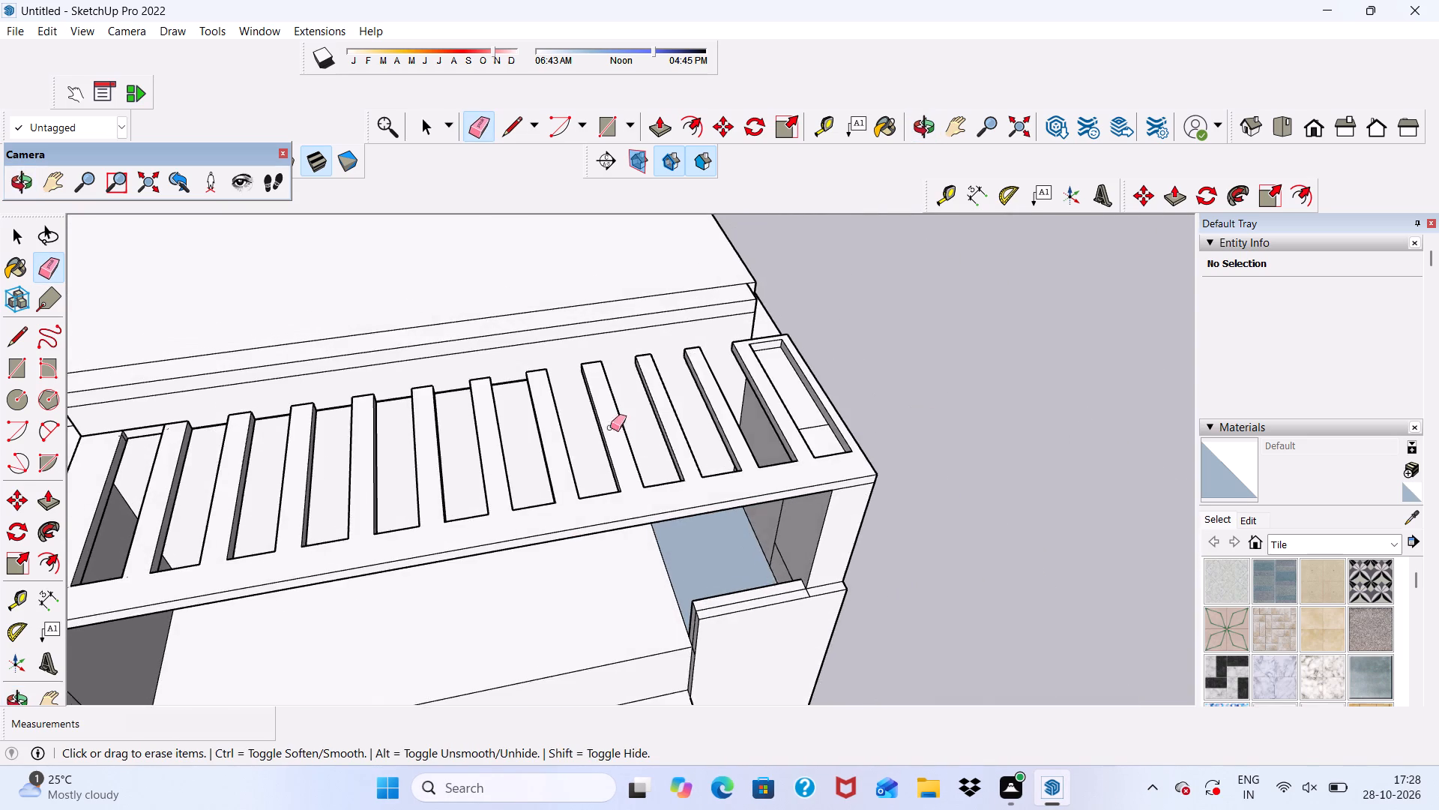
{"action": "scroll", "coordinate": [593, 414], "scroll_direction": "up", "scroll_amount": 4}
{"action": "scroll", "coordinate": [562, 403], "scroll_direction": "down", "scroll_amount": 2}
{"action": "middle_click_drag", "start_coordinate": [528, 435], "coordinate": [509, 435]}
{"action": "scroll", "coordinate": [492, 384], "scroll_direction": "up", "scroll_amount": 4}
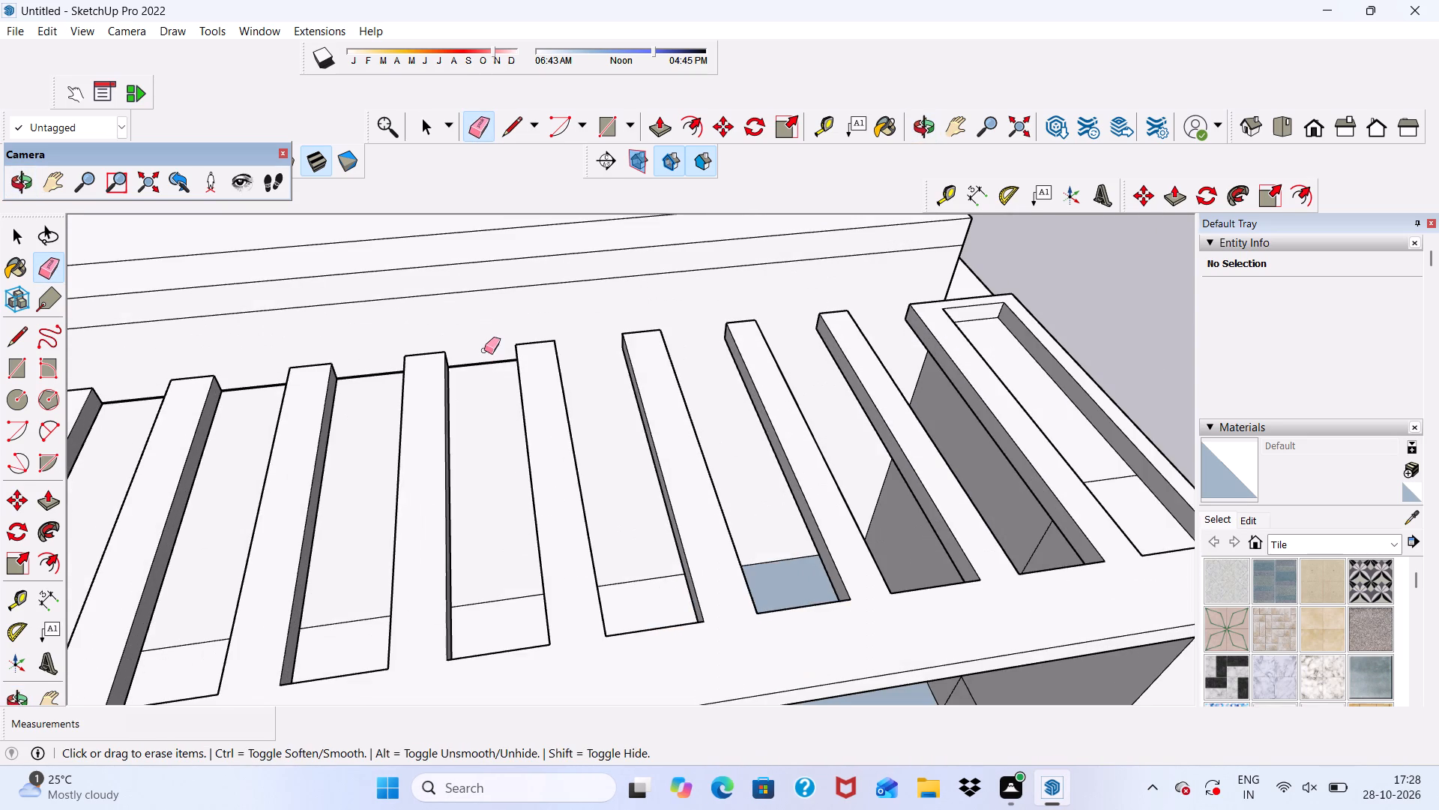
{"action": "left_click_drag", "start_coordinate": [484, 350], "coordinate": [479, 379]}
{"action": "left_click_drag", "start_coordinate": [361, 367], "coordinate": [362, 382]}
{"action": "left_click_drag", "start_coordinate": [262, 372], "coordinate": [250, 392]}
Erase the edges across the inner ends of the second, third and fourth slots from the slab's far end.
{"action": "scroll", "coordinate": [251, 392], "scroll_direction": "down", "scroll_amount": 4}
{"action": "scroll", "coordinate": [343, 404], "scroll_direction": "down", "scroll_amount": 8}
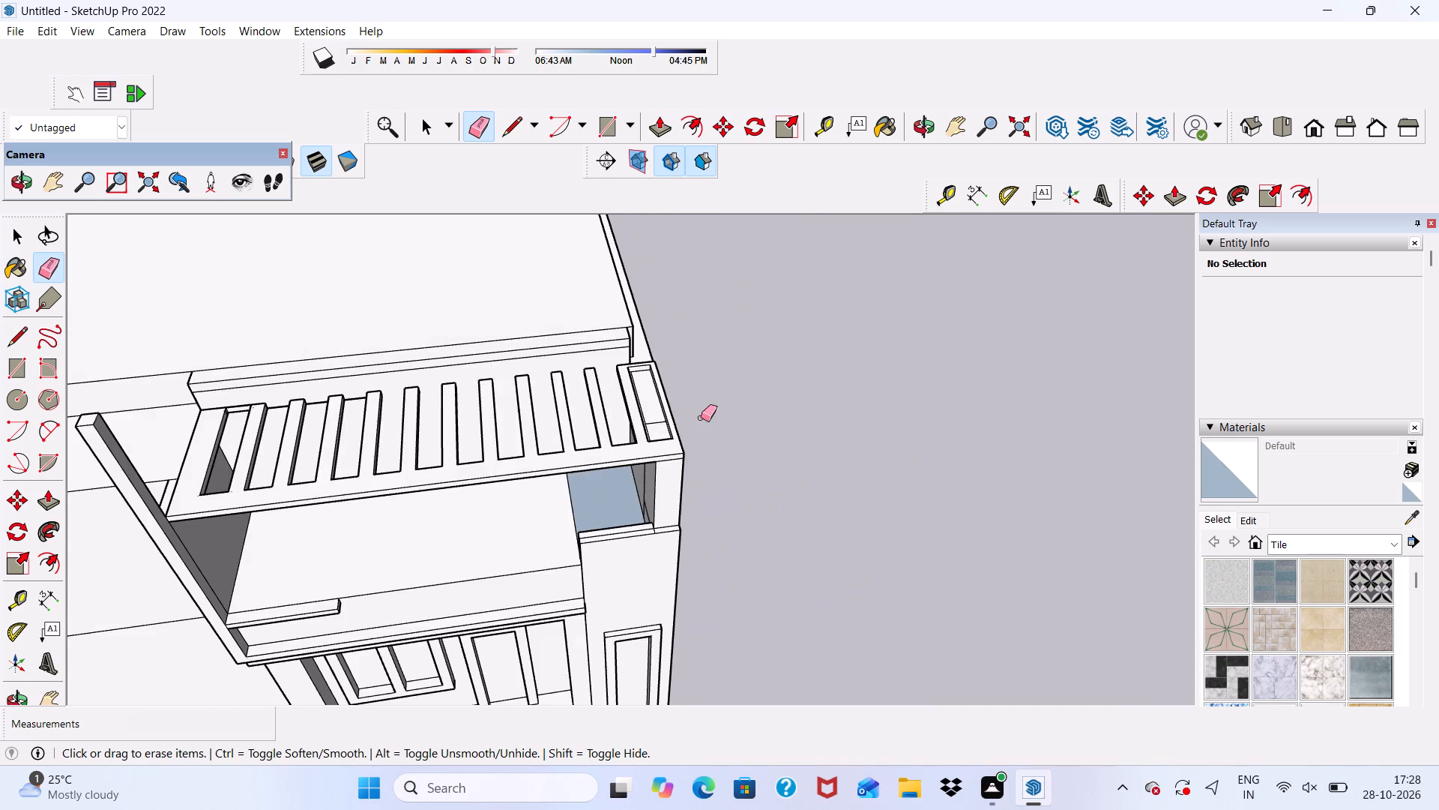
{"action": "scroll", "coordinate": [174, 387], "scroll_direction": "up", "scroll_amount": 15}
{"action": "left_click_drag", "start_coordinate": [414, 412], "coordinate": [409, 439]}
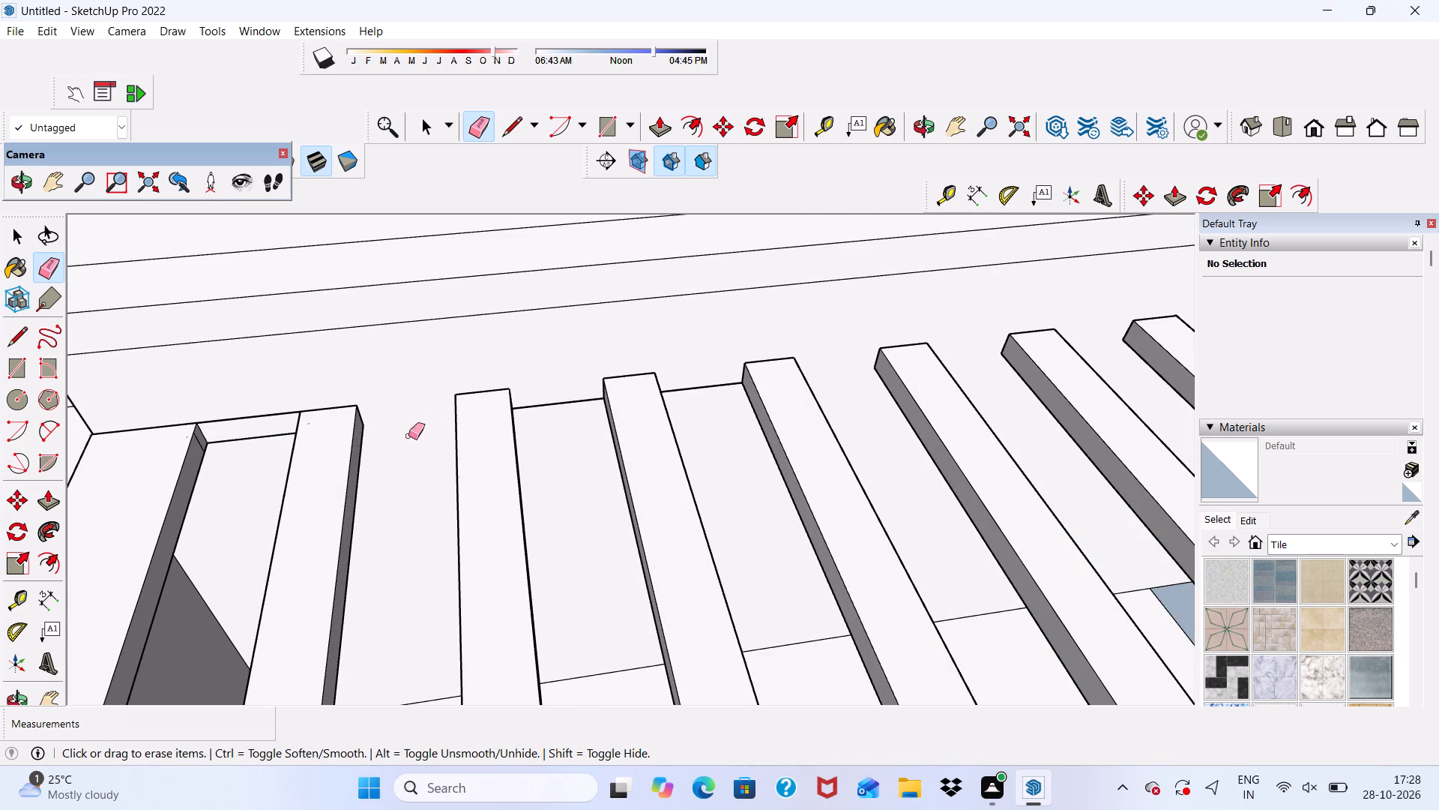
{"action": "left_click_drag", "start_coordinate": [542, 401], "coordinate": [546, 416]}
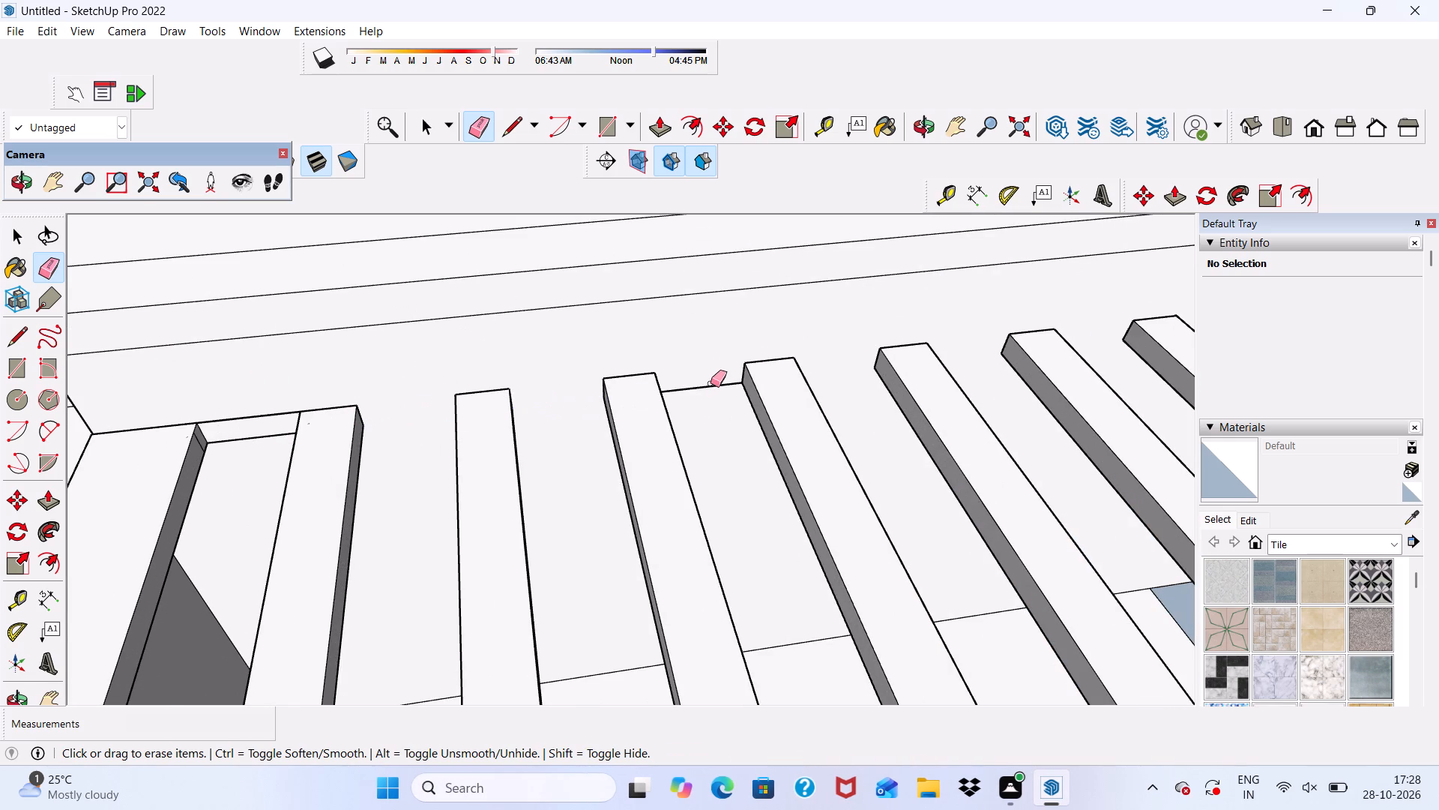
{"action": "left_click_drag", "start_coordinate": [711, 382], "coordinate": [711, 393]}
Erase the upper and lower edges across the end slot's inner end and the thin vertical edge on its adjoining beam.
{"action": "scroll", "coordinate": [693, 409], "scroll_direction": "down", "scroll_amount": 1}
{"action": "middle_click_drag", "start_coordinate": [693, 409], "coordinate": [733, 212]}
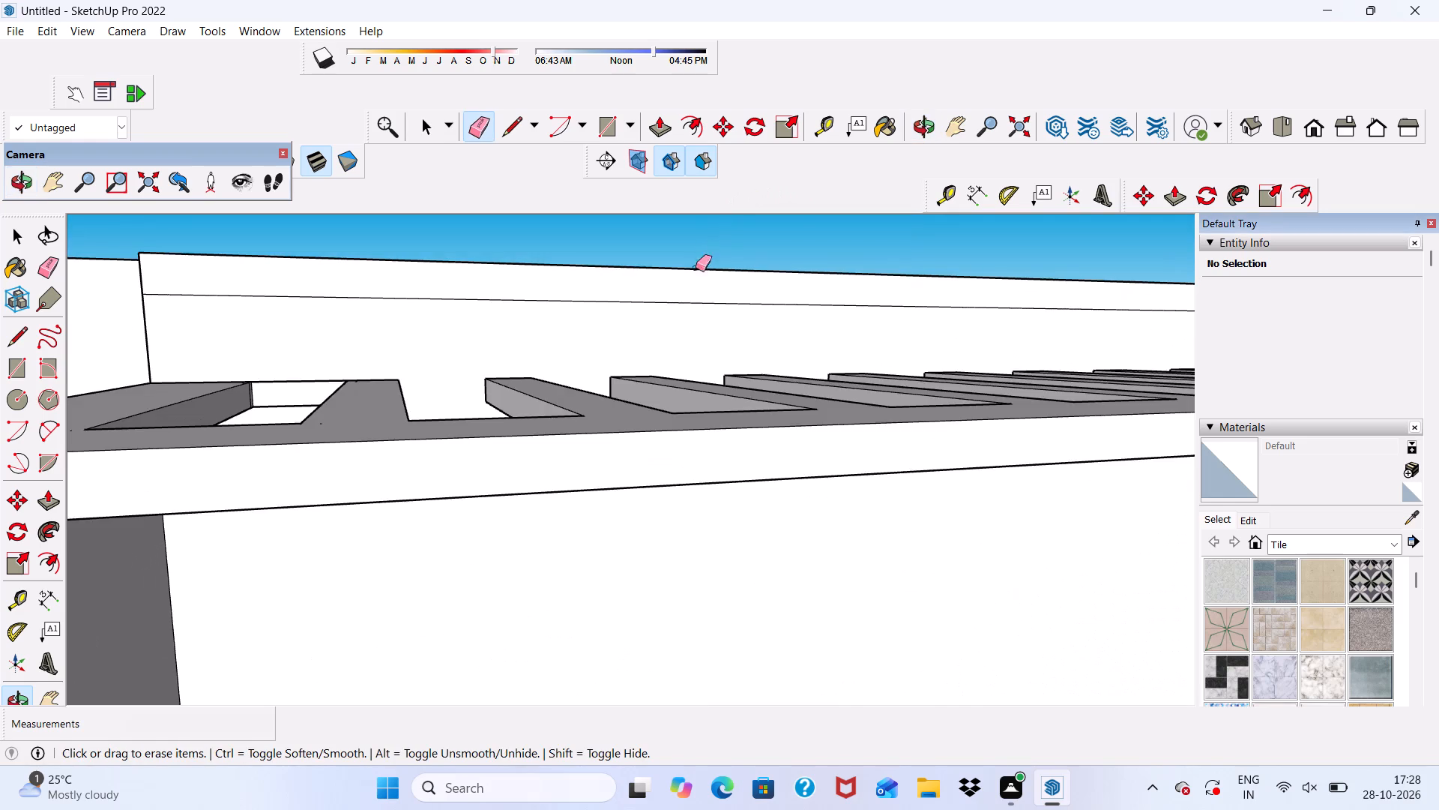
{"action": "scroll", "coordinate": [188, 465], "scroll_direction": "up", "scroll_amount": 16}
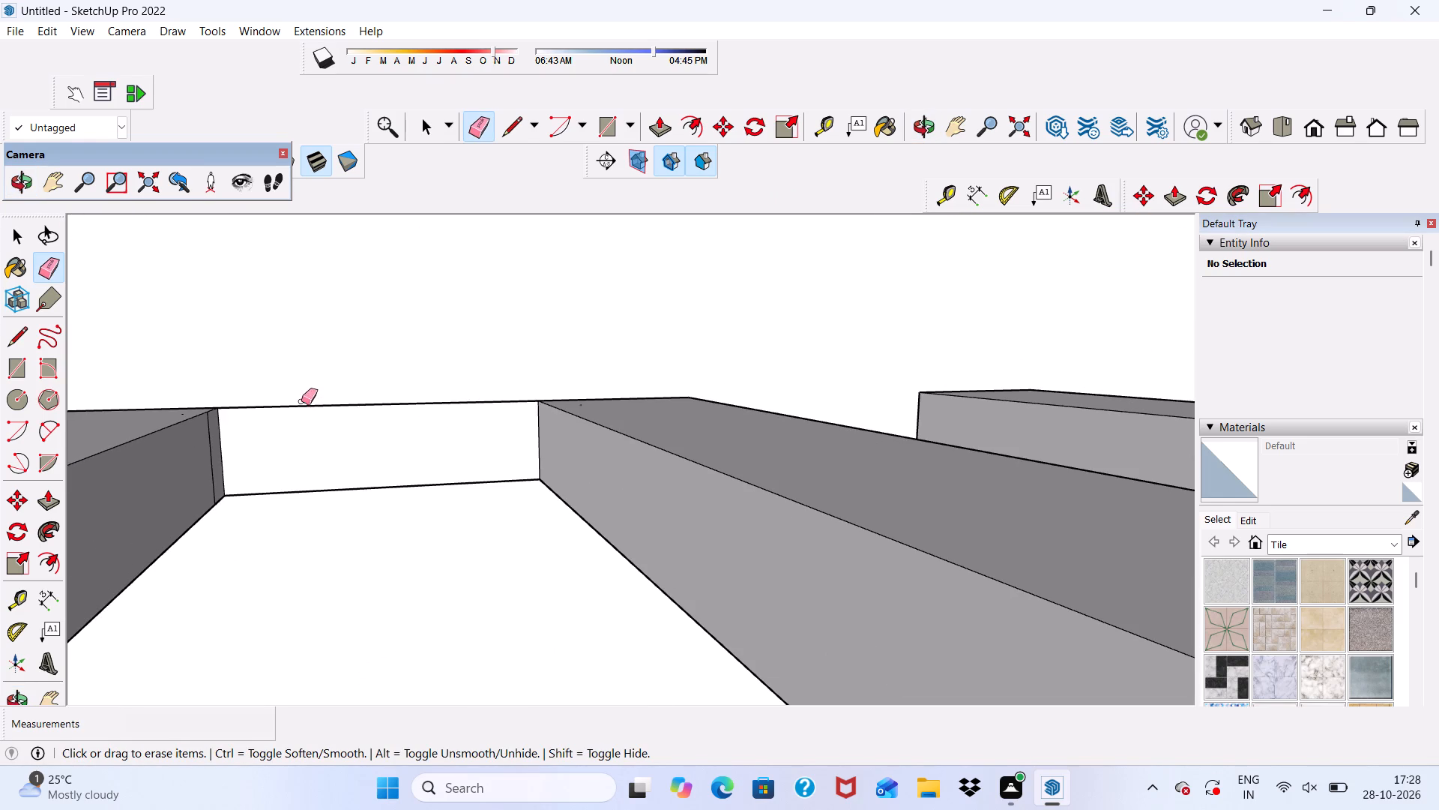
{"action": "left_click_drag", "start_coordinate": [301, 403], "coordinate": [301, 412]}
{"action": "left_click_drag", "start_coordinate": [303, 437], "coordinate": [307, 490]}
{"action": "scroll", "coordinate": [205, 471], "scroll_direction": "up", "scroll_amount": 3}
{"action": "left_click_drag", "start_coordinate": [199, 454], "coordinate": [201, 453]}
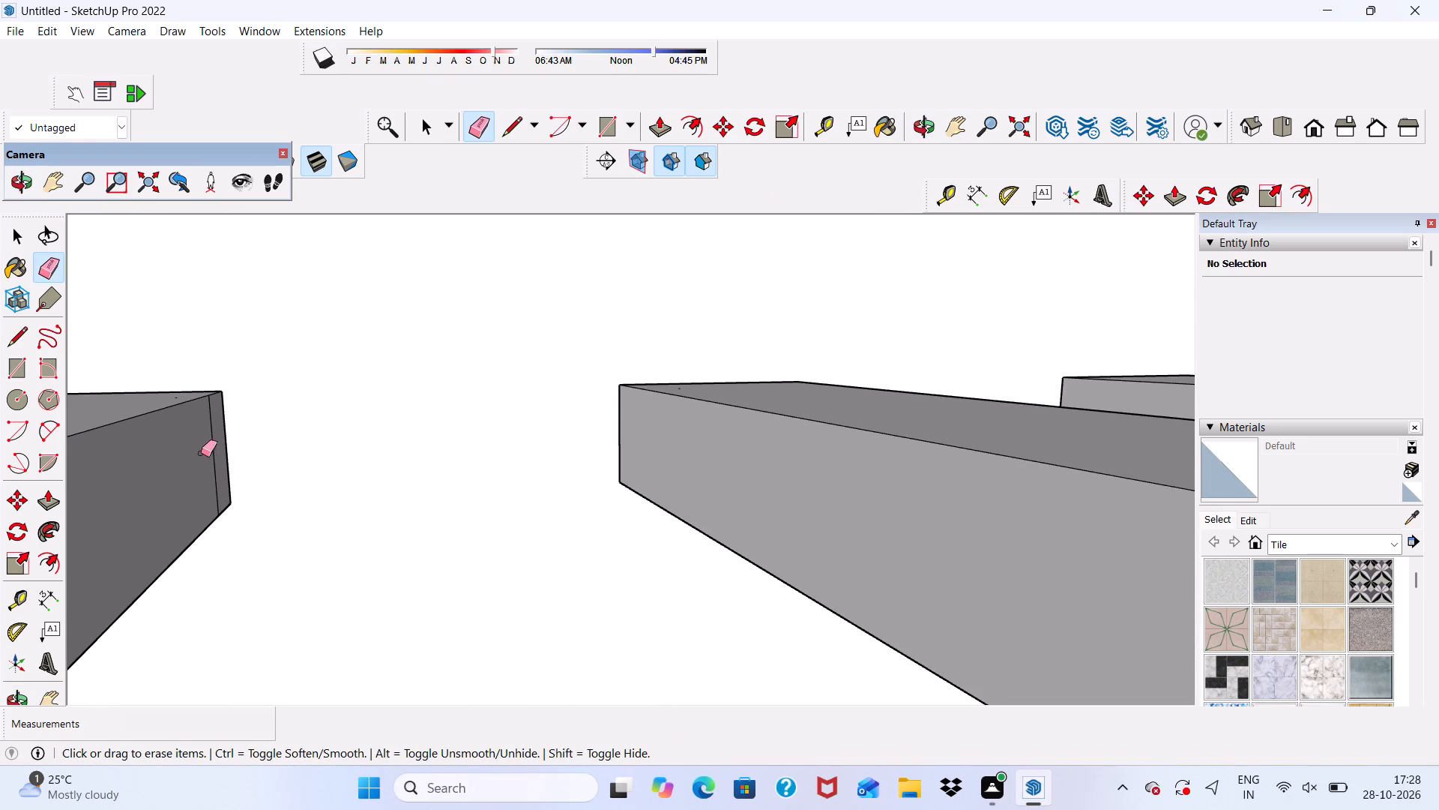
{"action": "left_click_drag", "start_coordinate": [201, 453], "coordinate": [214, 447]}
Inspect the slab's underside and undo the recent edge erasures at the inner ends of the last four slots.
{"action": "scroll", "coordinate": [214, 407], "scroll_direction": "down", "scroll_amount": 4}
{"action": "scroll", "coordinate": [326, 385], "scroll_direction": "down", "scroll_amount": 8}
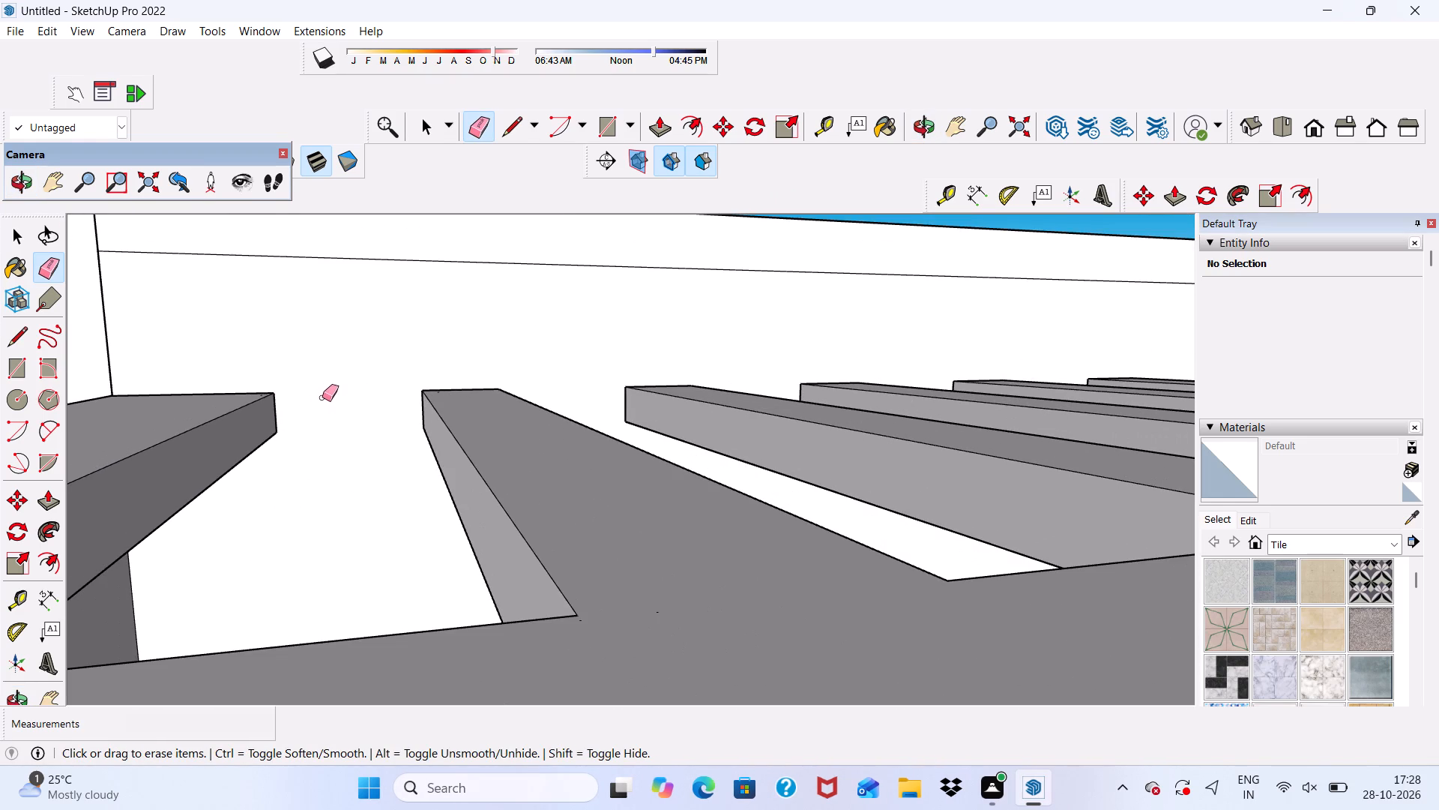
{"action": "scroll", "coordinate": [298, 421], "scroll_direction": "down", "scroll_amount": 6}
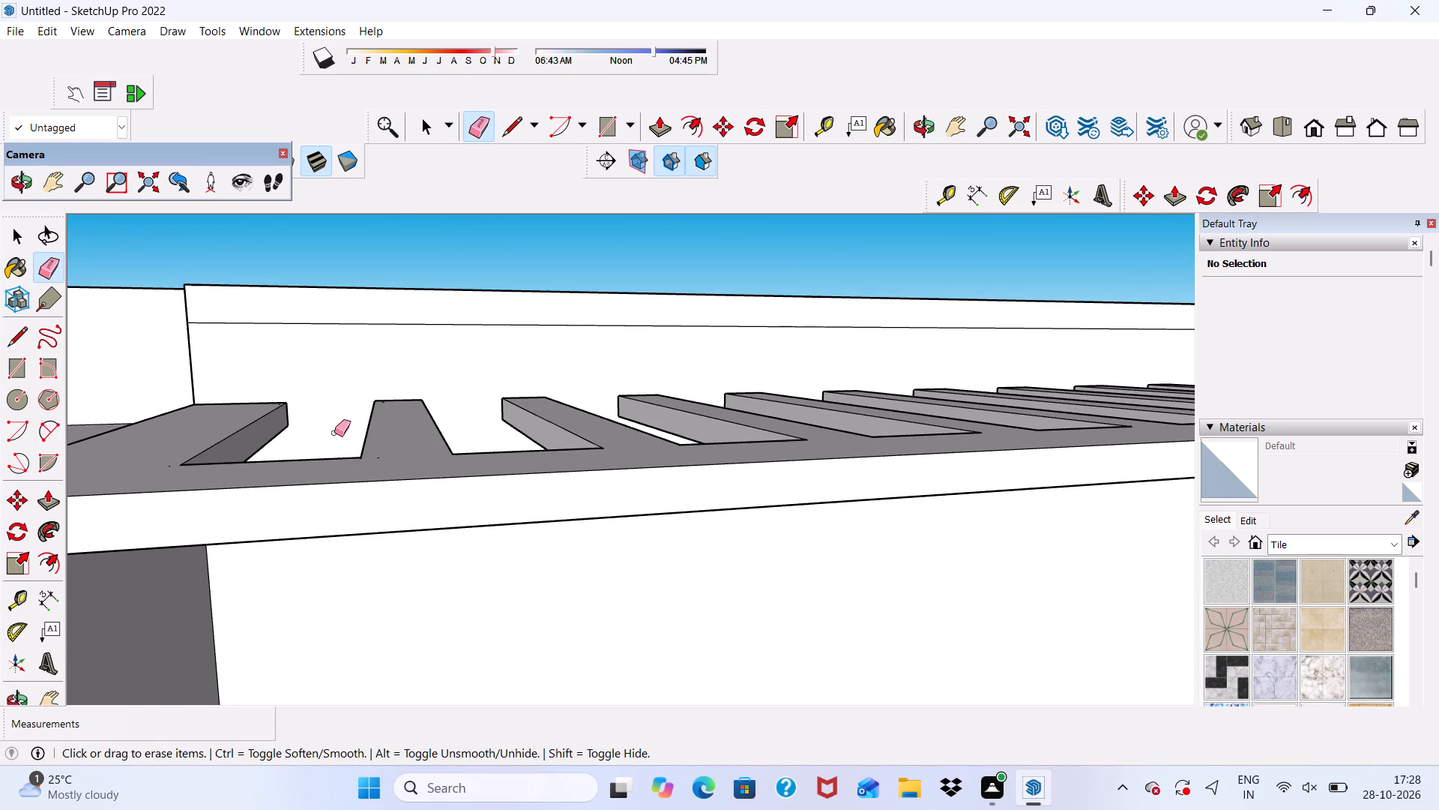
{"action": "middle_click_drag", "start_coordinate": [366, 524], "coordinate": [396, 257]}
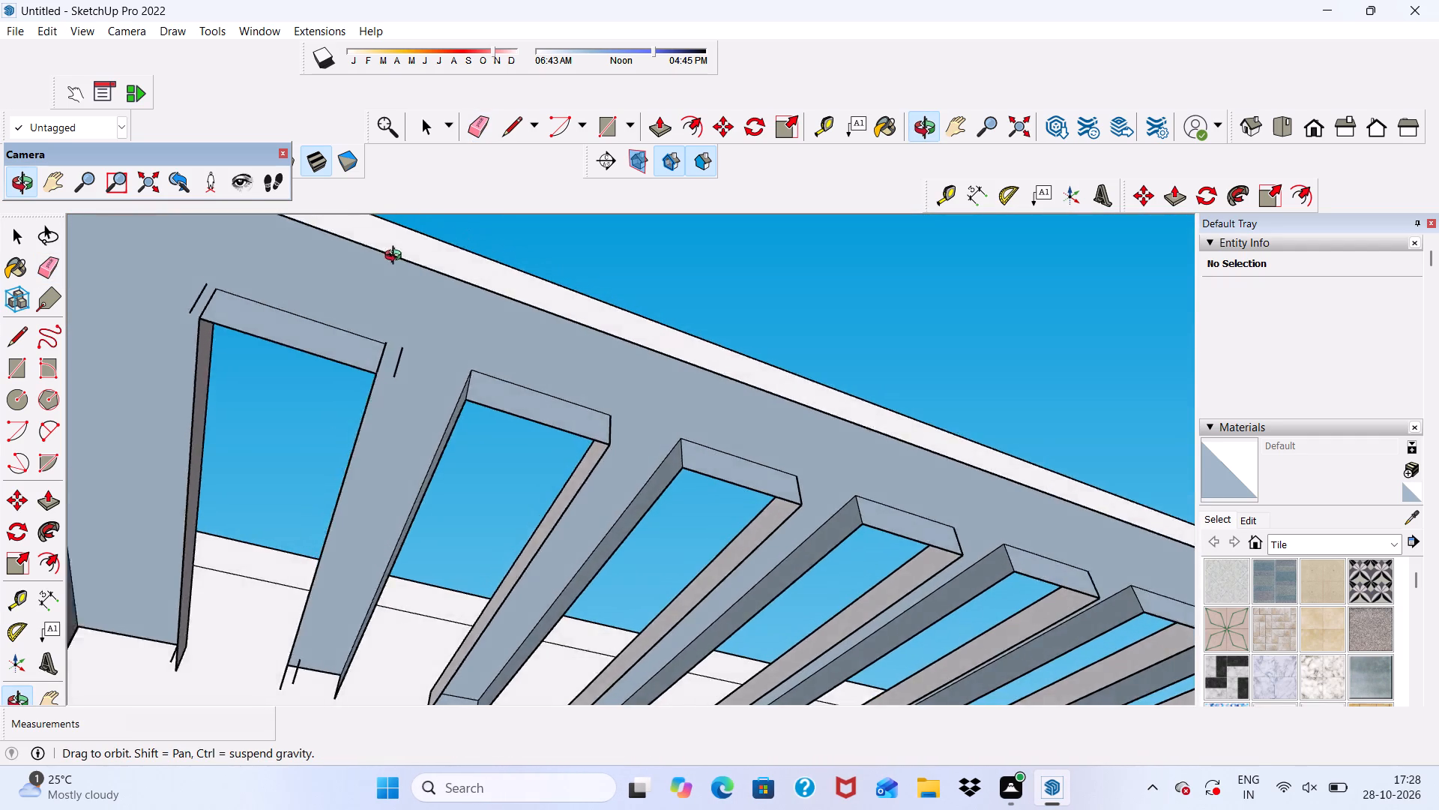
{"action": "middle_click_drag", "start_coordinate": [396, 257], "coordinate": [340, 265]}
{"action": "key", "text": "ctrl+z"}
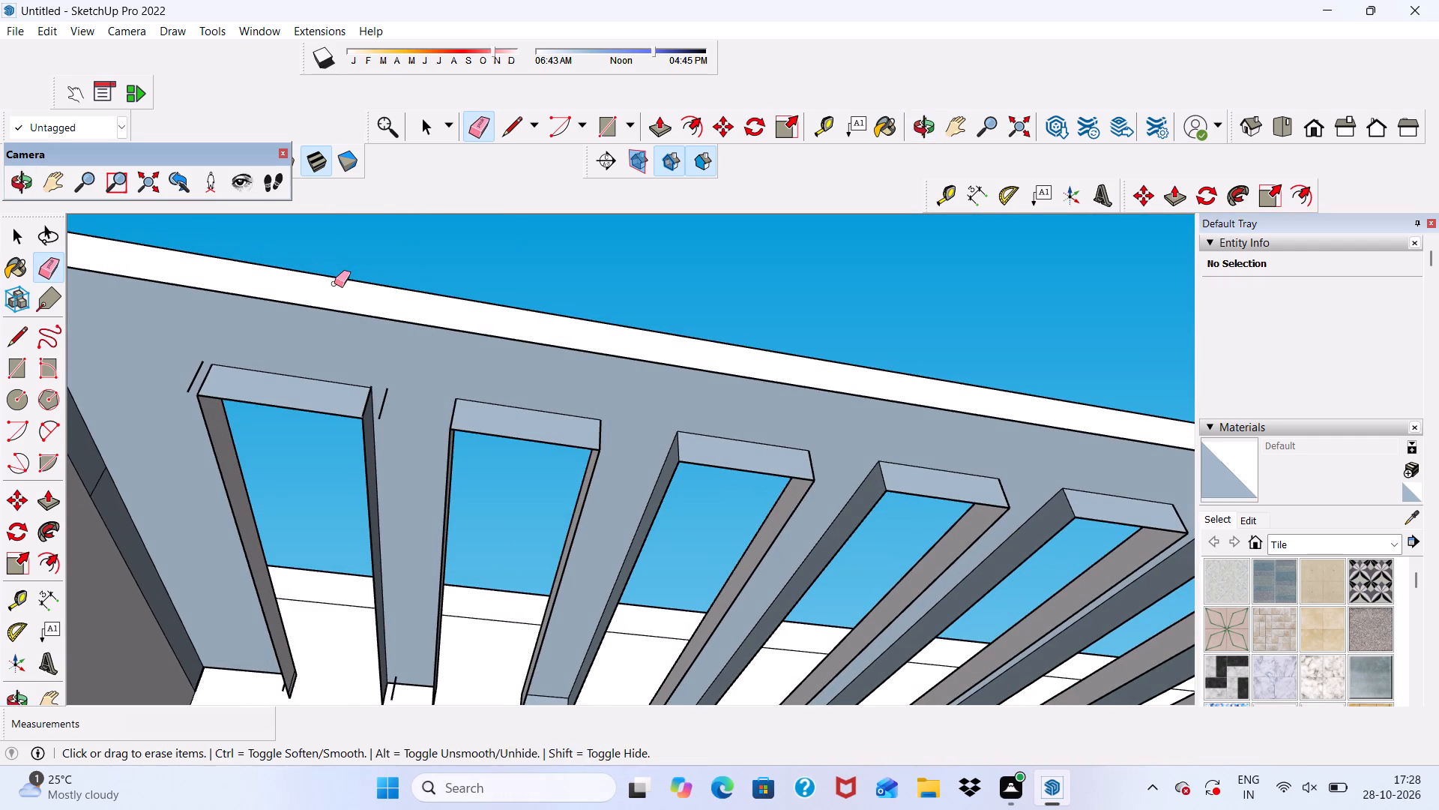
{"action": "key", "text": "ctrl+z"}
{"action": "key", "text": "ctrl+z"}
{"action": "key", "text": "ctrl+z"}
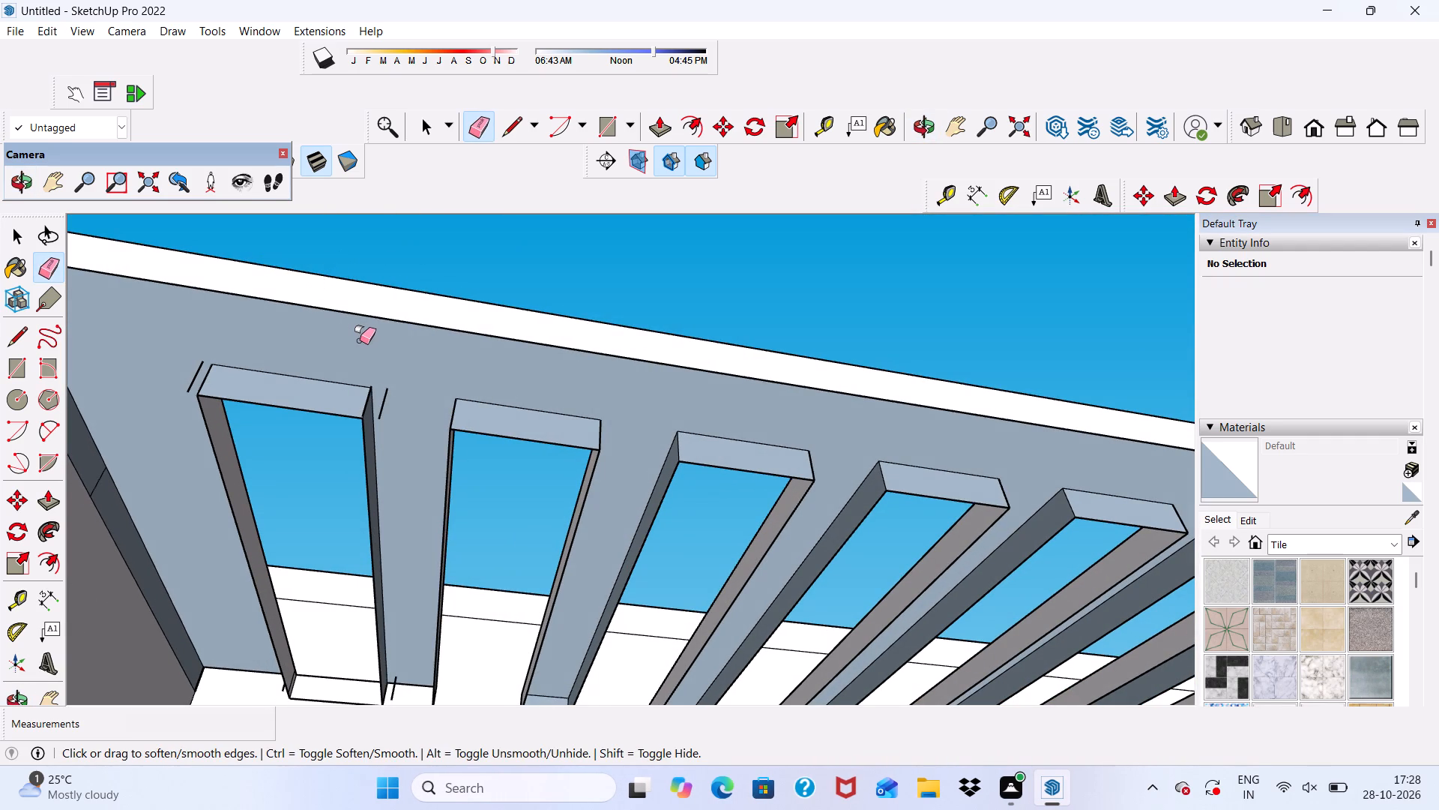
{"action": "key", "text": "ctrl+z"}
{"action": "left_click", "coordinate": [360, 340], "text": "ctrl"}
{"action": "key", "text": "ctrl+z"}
Push/Pull the slotted slab's underside face down 3" to the lower edge of the front fascia.
{"action": "key", "text": "space"}
{"action": "scroll", "coordinate": [376, 389], "scroll_direction": "up", "scroll_amount": 3}
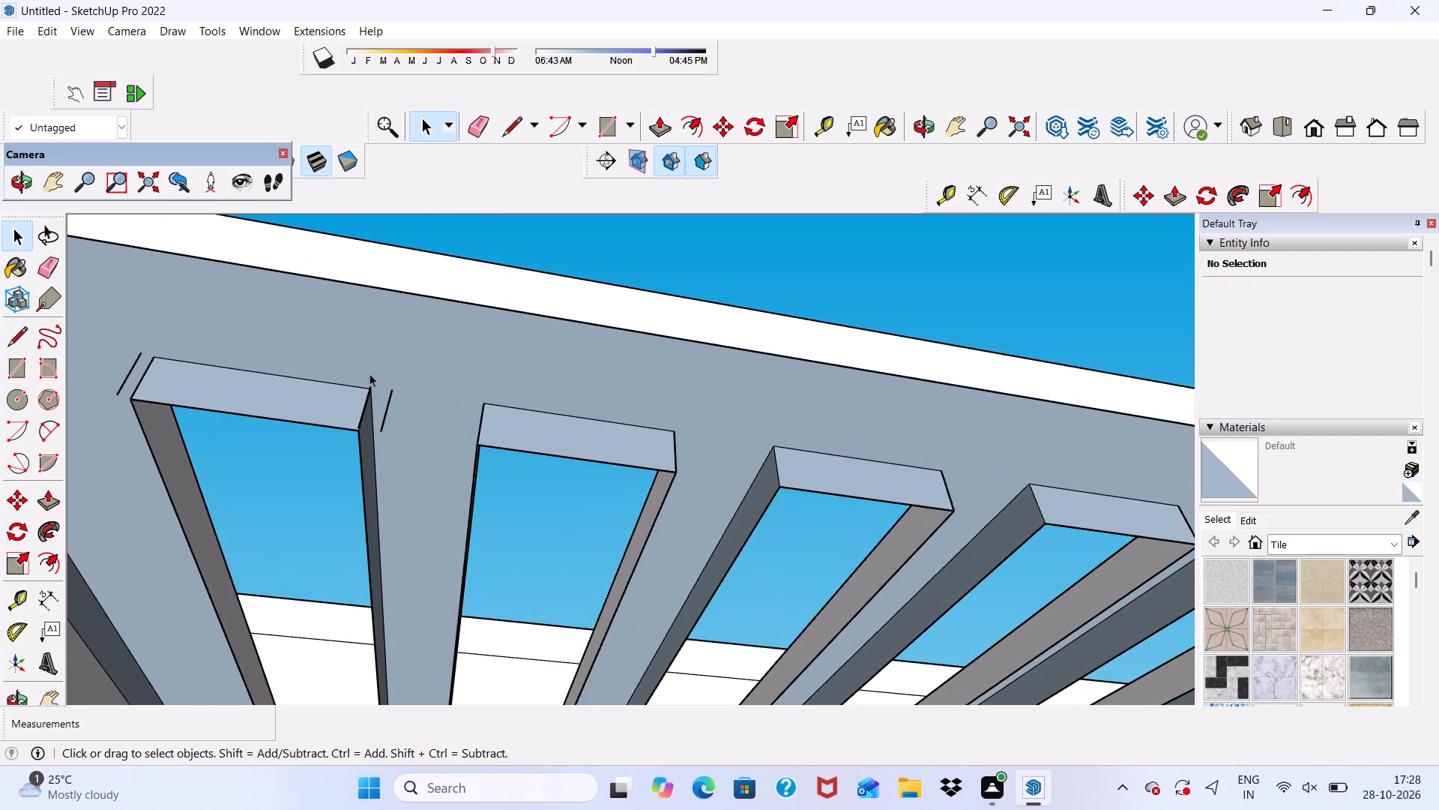
{"action": "left_click", "coordinate": [369, 370]}
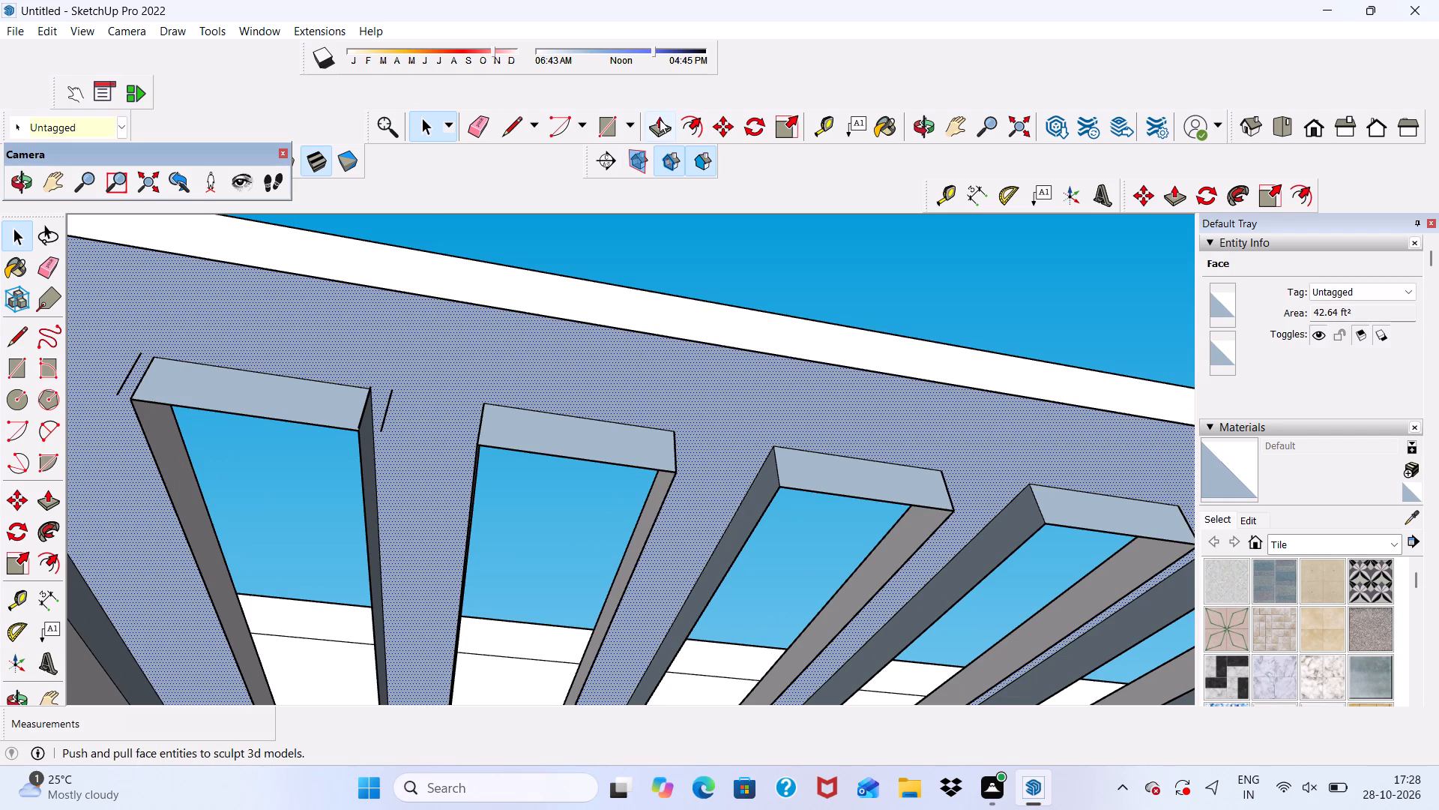
{"action": "left_click", "coordinate": [660, 119]}
{"action": "left_click", "coordinate": [430, 350]}
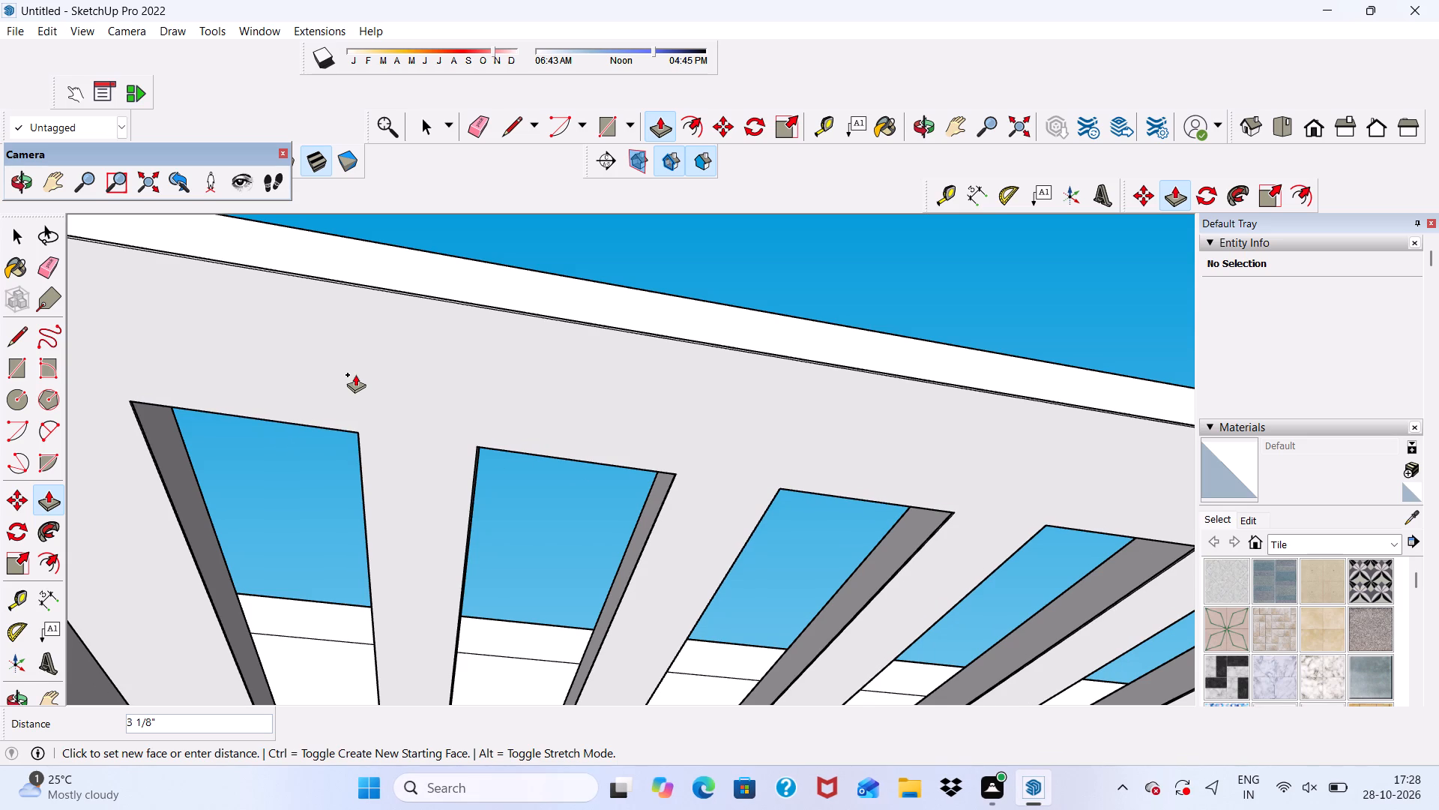
{"action": "scroll", "coordinate": [355, 369], "scroll_direction": "down", "scroll_amount": 12}
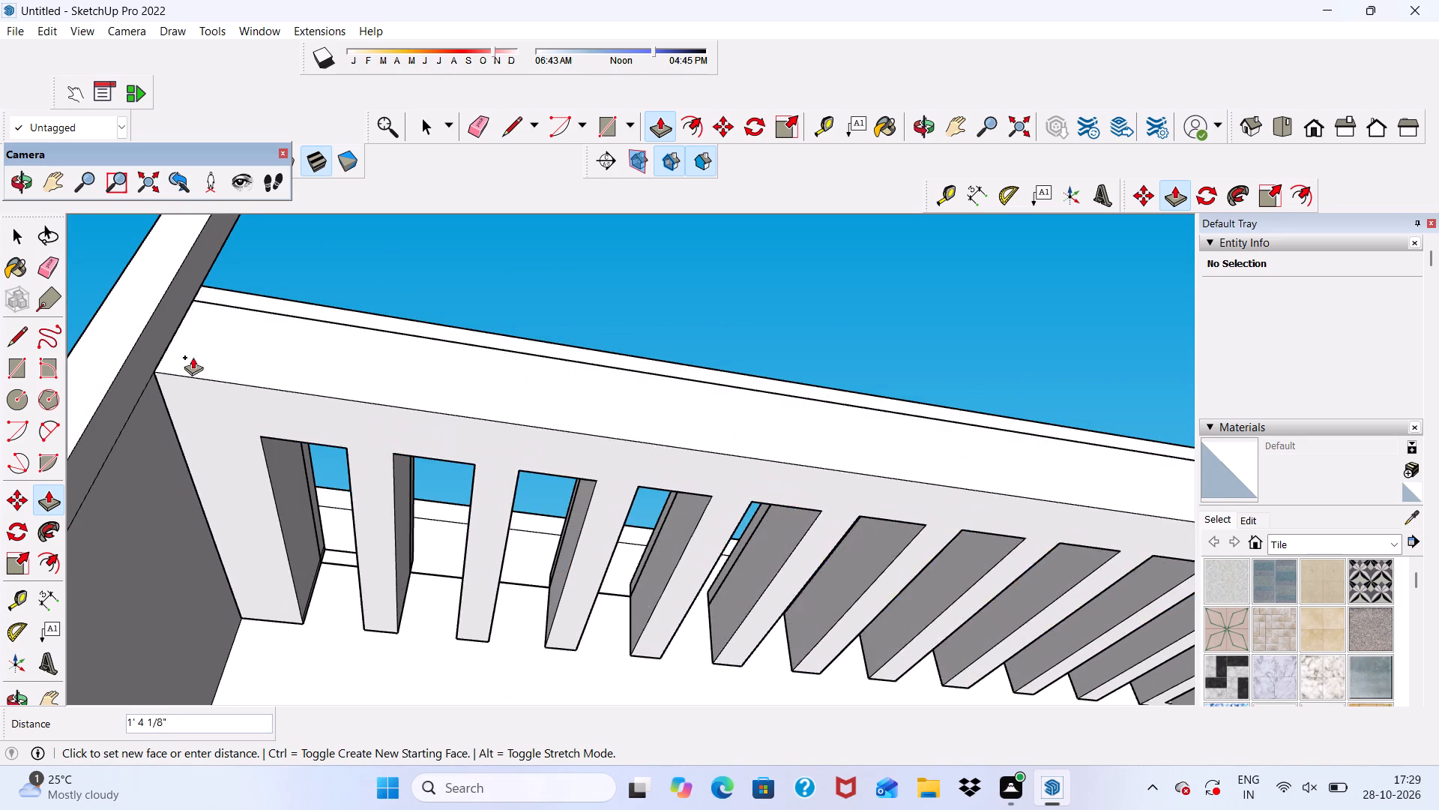
{"action": "left_click", "coordinate": [202, 301]}
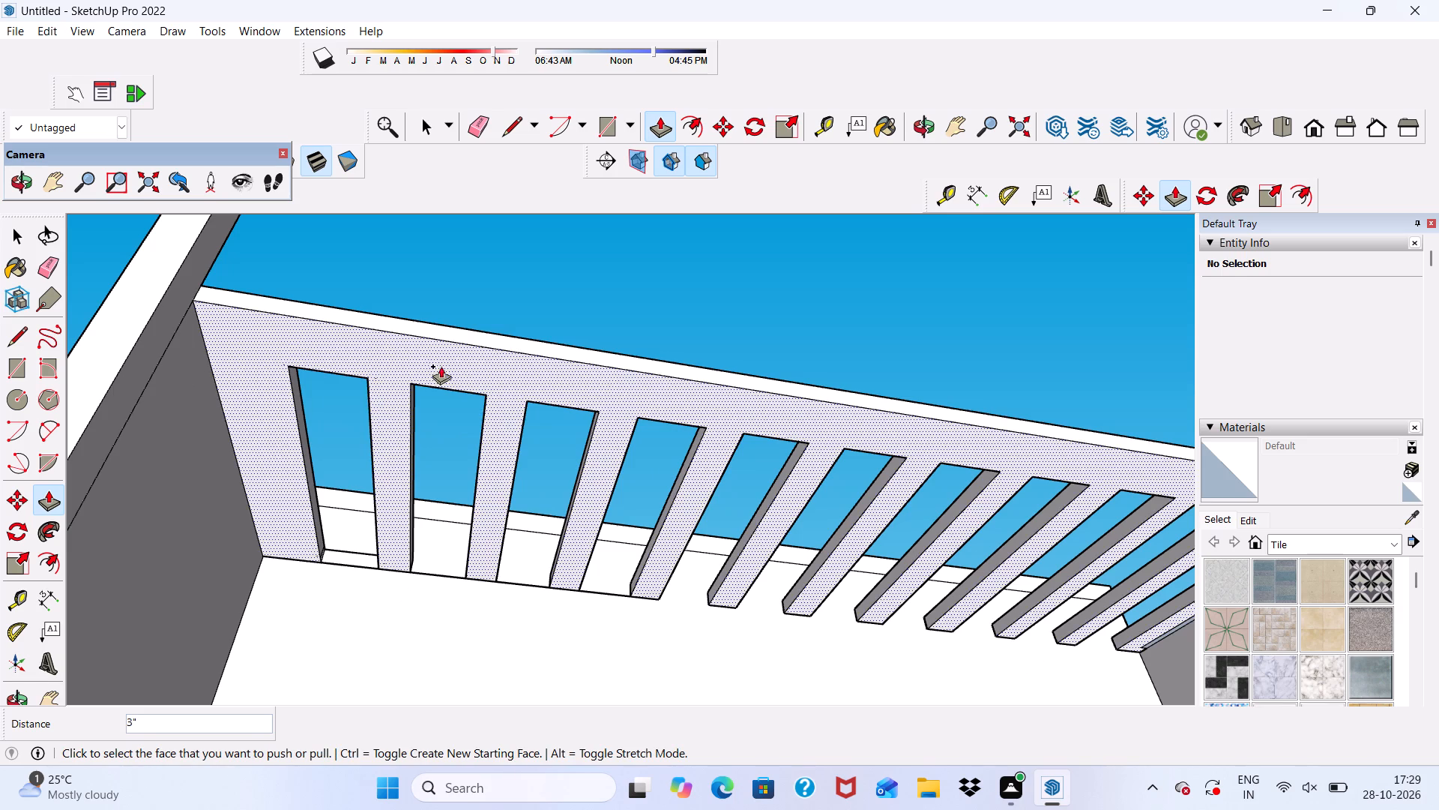
Erase the edges across the inner ends of the four remaining slots, working from the slab's underside.
{"action": "scroll", "coordinate": [455, 339], "scroll_direction": "down", "scroll_amount": 3}
{"action": "middle_click_drag", "start_coordinate": [453, 385], "coordinate": [346, 679]}
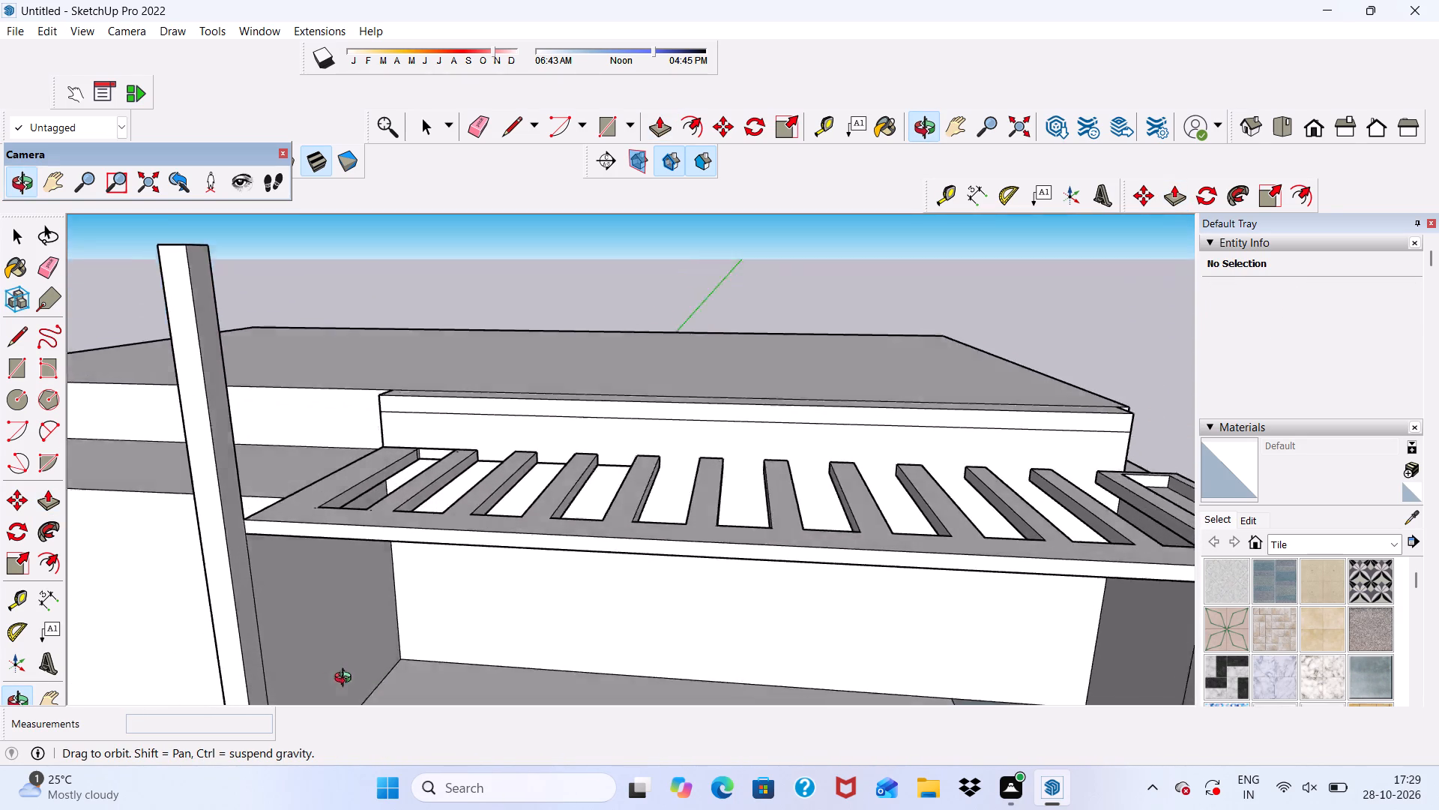
{"action": "middle_click_drag", "start_coordinate": [346, 679], "coordinate": [393, 397]}
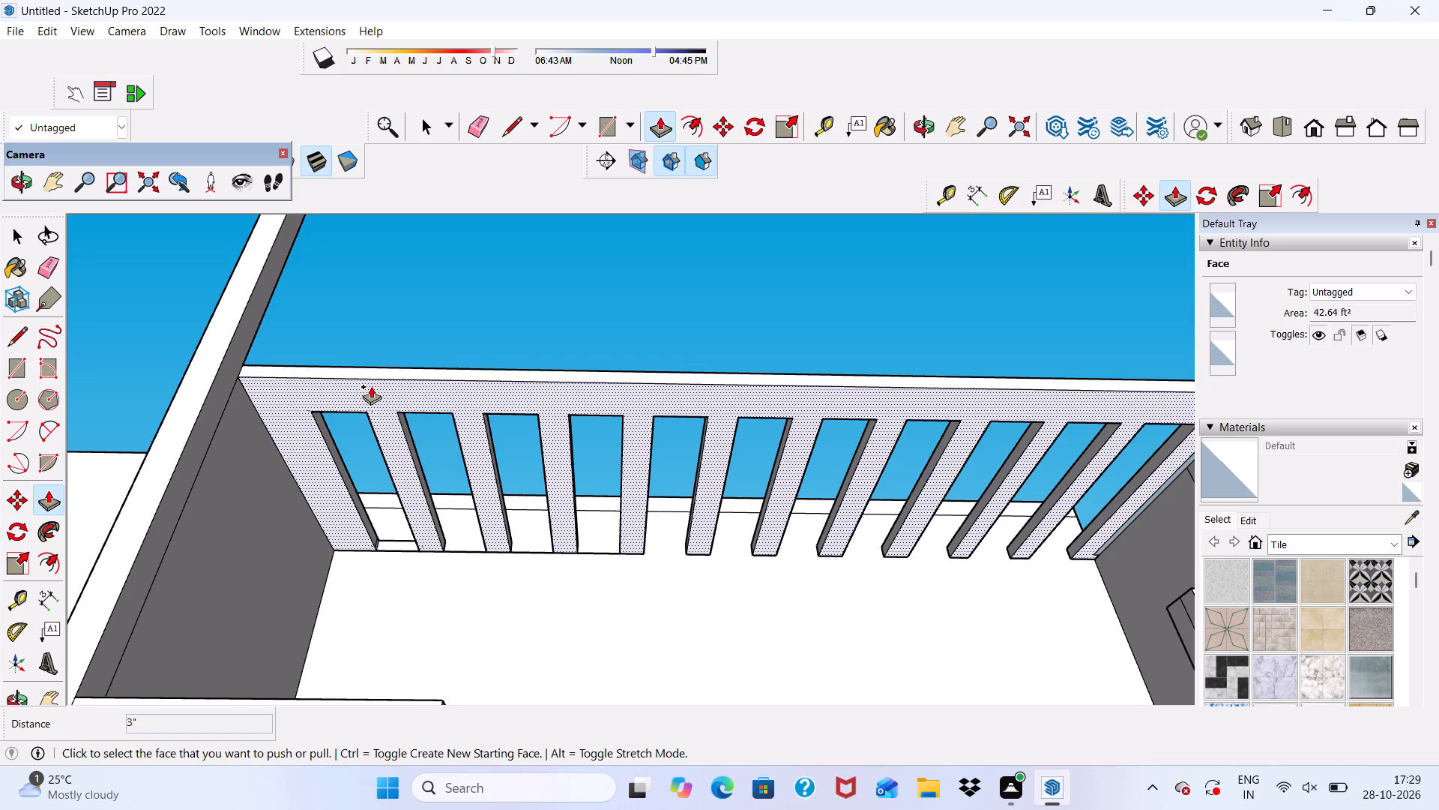
{"action": "left_click", "coordinate": [477, 119]}
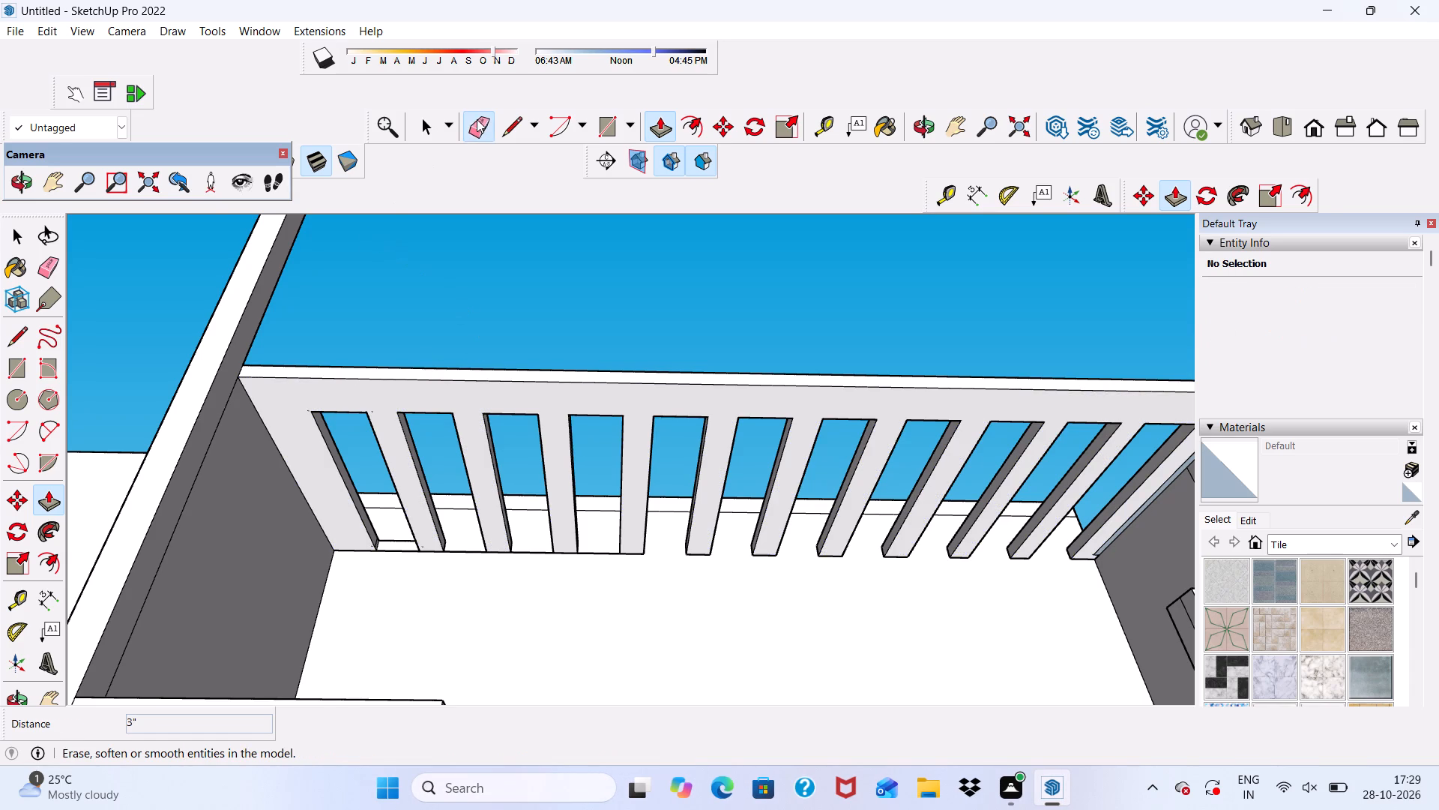
{"action": "scroll", "coordinate": [612, 601], "scroll_direction": "up", "scroll_amount": 7}
{"action": "left_click_drag", "start_coordinate": [458, 484], "coordinate": [450, 506]}
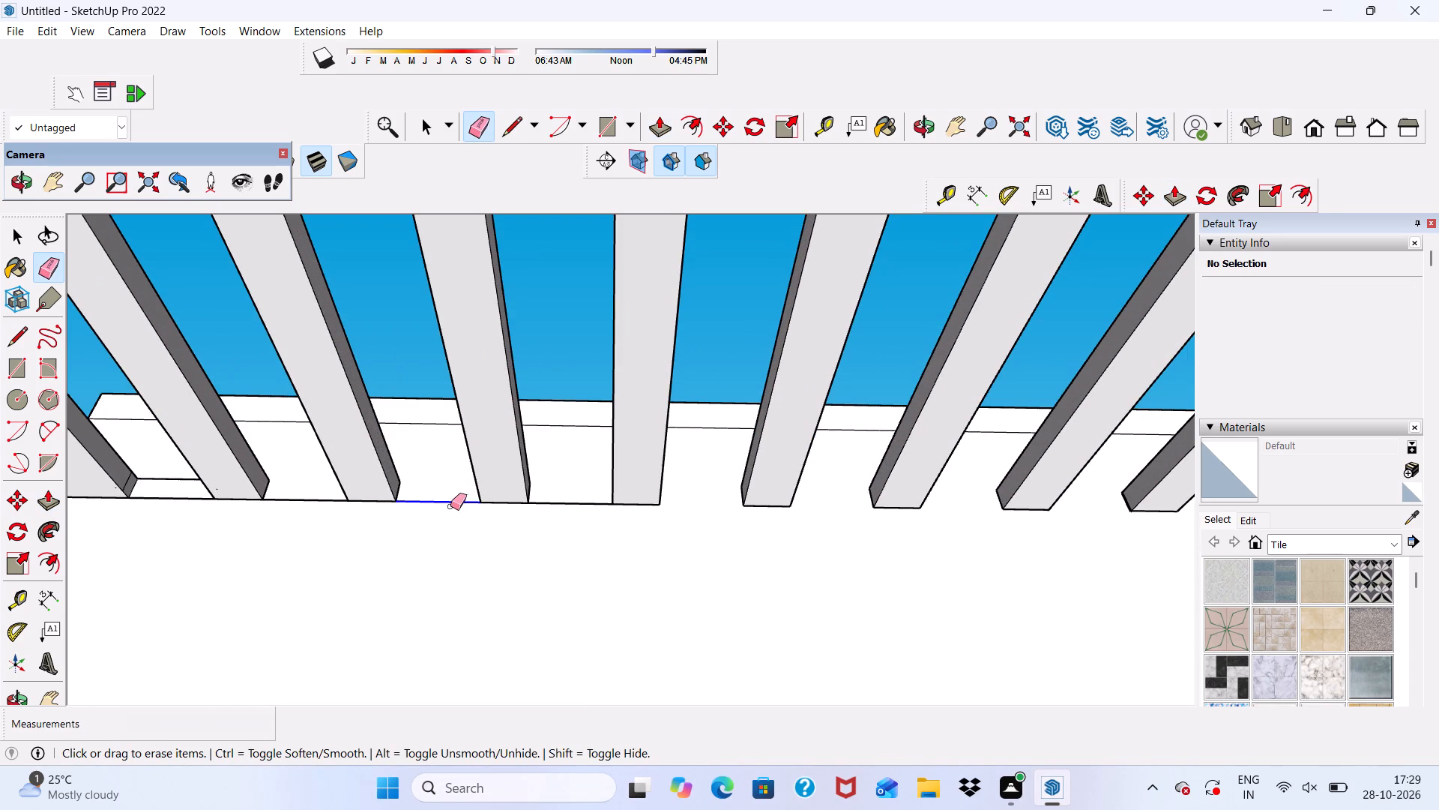
{"action": "left_click_drag", "start_coordinate": [450, 506], "coordinate": [450, 508]}
{"action": "left_click_drag", "start_coordinate": [549, 491], "coordinate": [556, 505]}
{"action": "left_click_drag", "start_coordinate": [279, 481], "coordinate": [284, 491]}
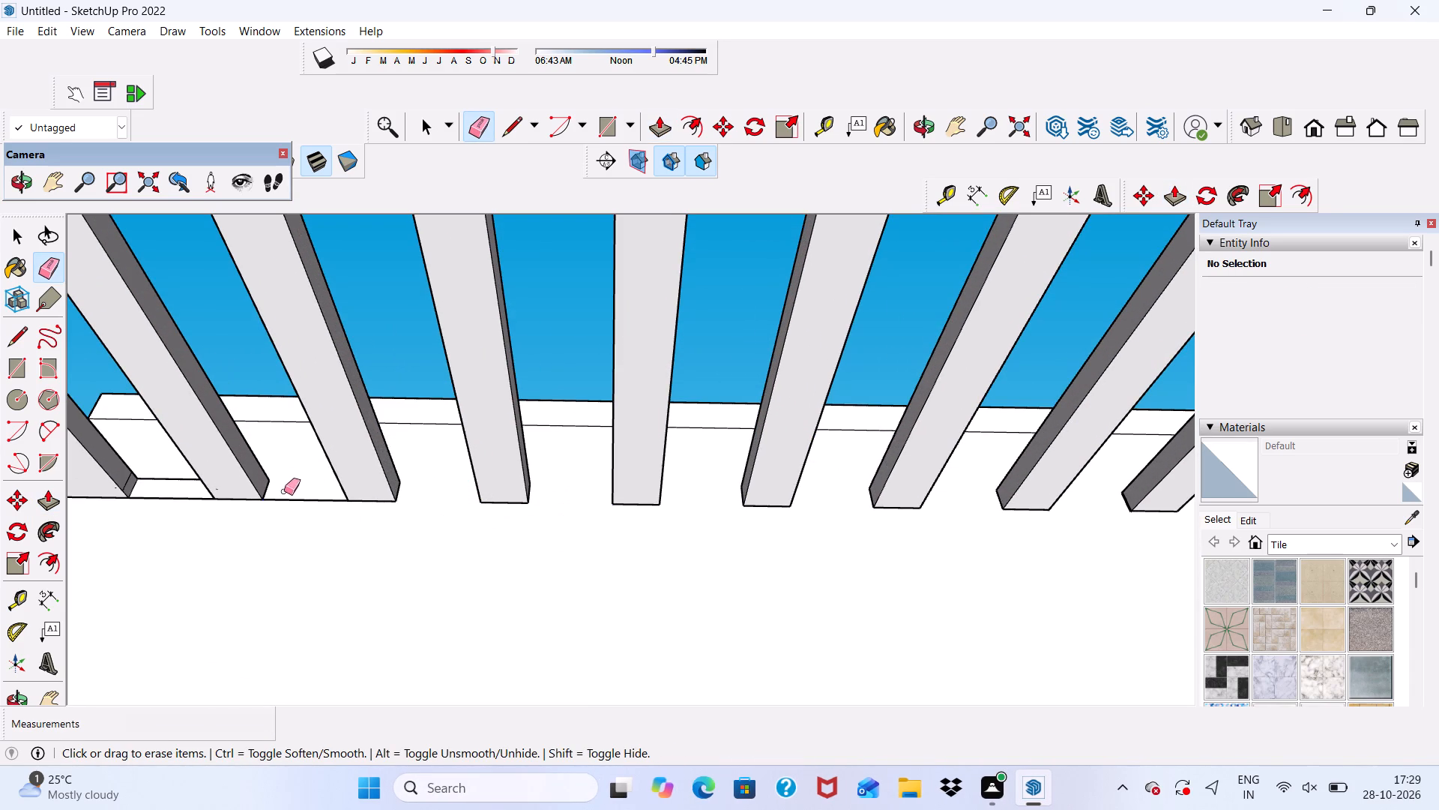
{"action": "left_click_drag", "start_coordinate": [284, 491], "coordinate": [277, 528]}
{"action": "left_click_drag", "start_coordinate": [160, 463], "coordinate": [149, 496]}
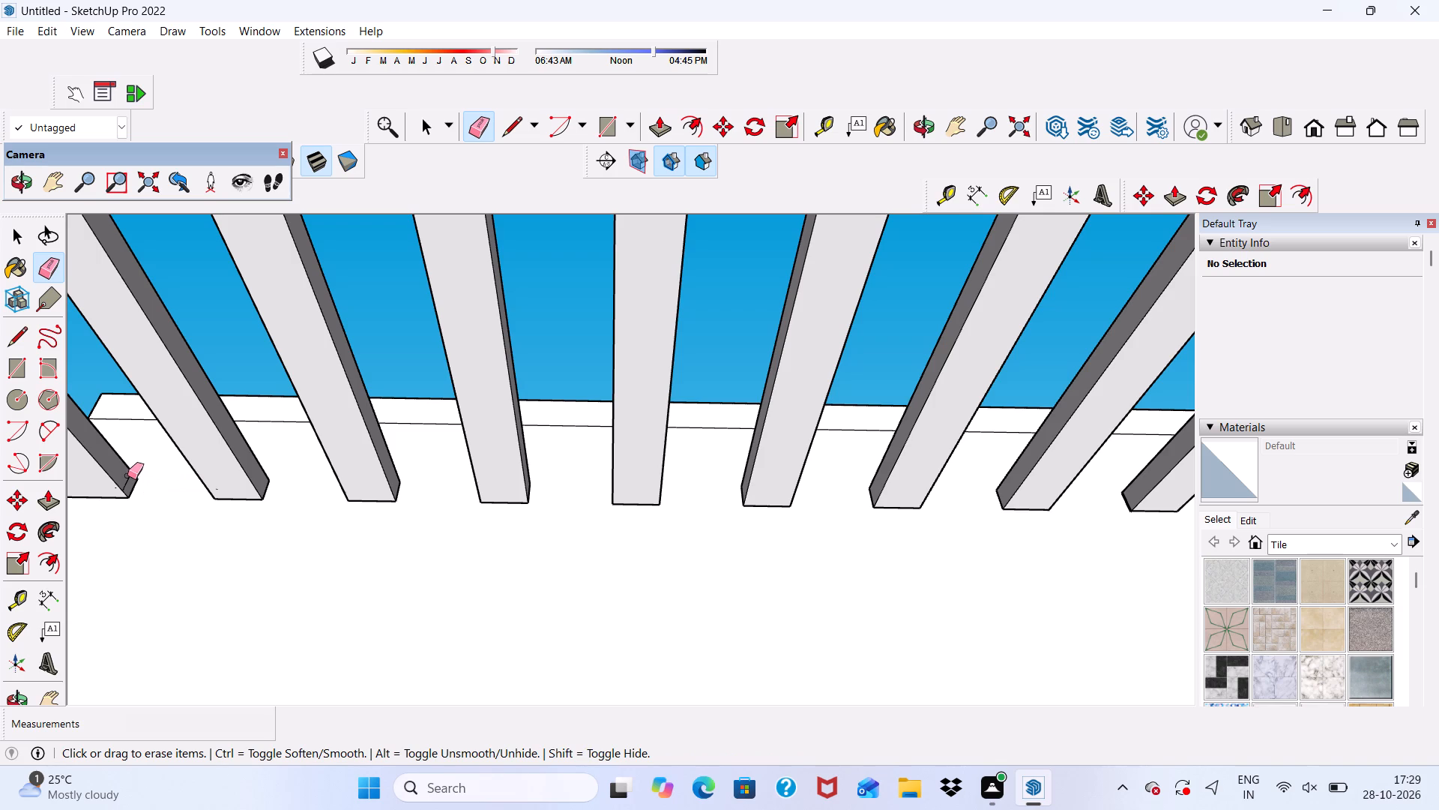
Erase the remaining edge at the inner end of the outermost beam on the slab's underside.
{"action": "left_click", "coordinate": [127, 475]}
Examine the slotted slab's beam ends from below and above, and the slab's junction with the roof.
{"action": "scroll", "coordinate": [170, 469], "scroll_direction": "down", "scroll_amount": 14}
{"action": "middle_click_drag", "start_coordinate": [507, 454], "coordinate": [533, 478]}
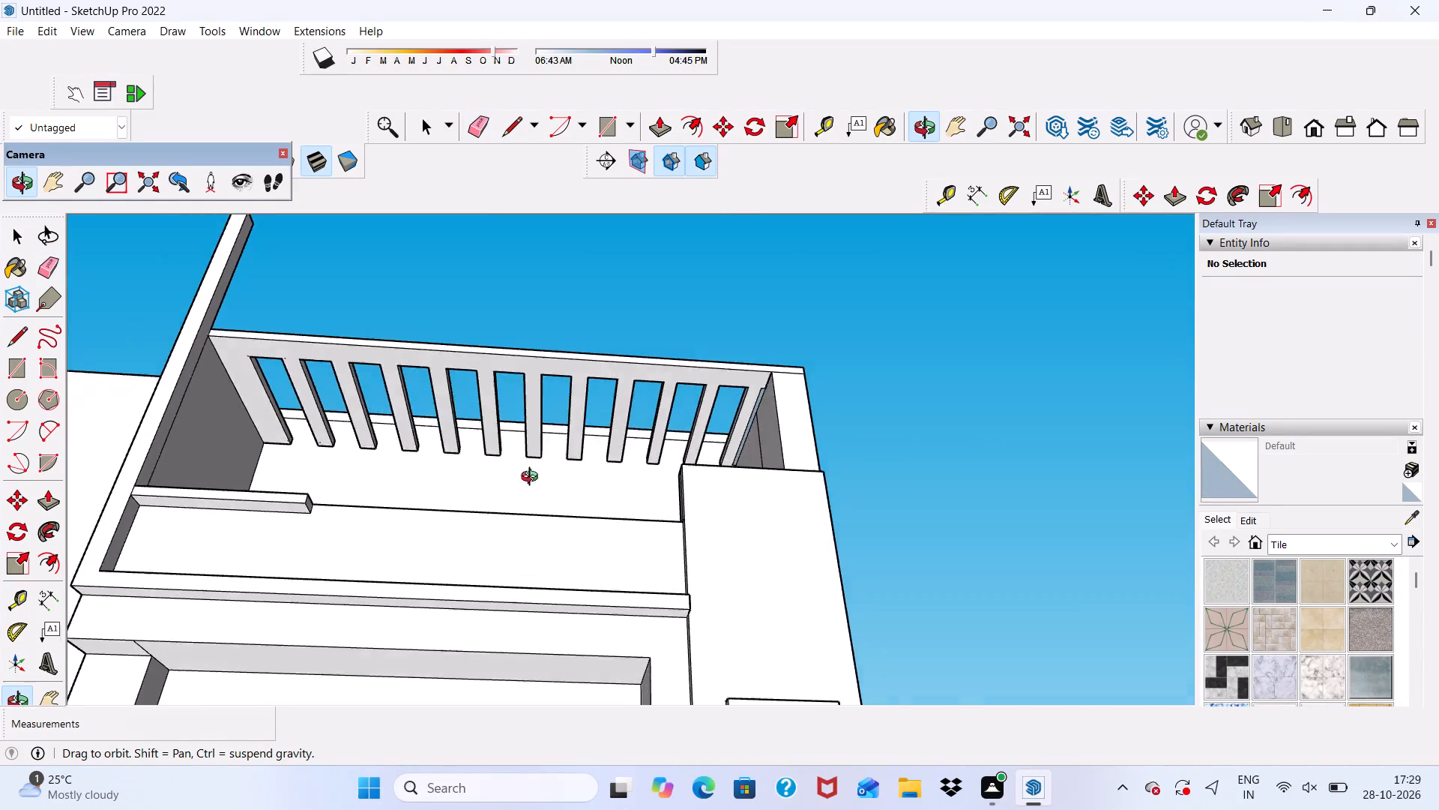
{"action": "middle_click_drag", "start_coordinate": [533, 478], "coordinate": [402, 695]}
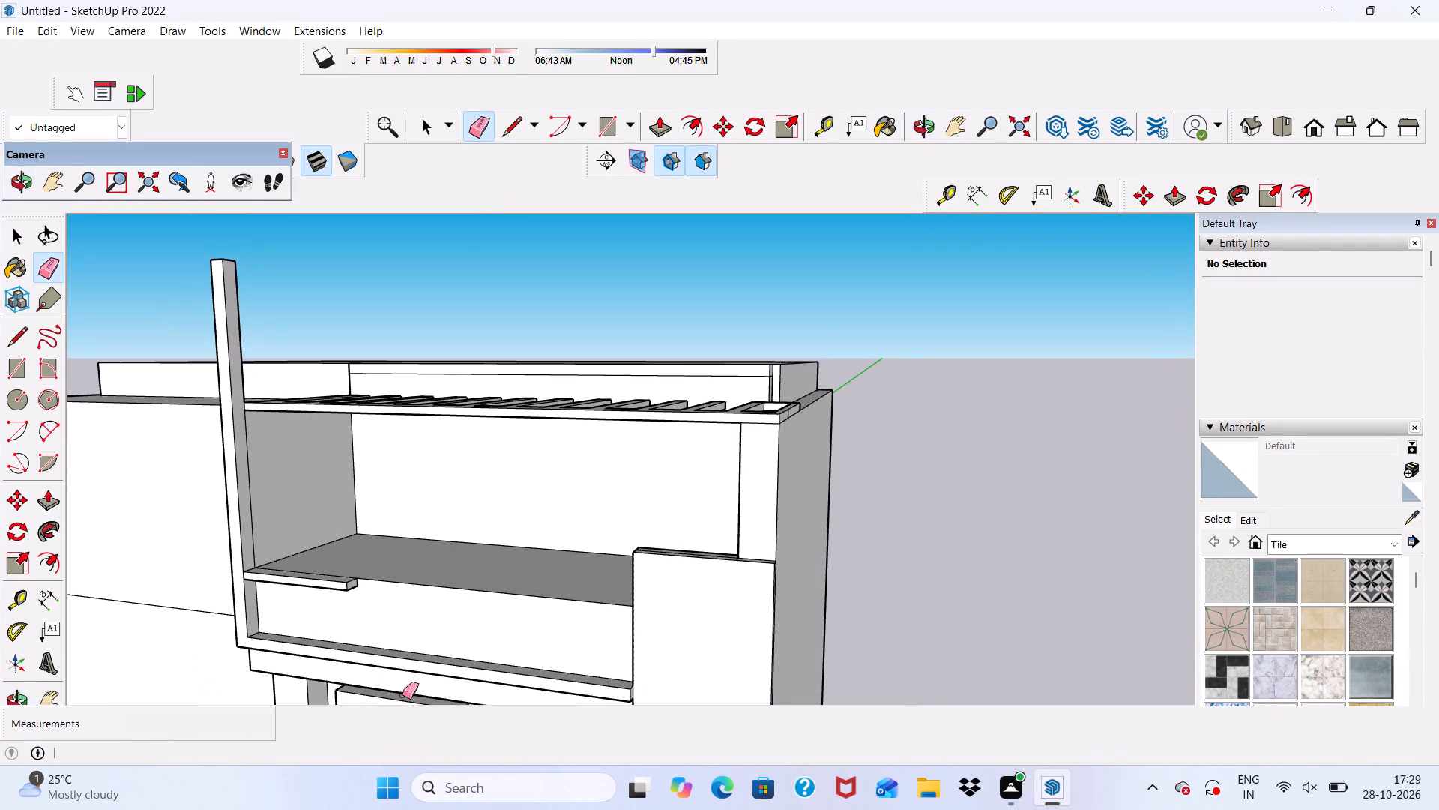
{"action": "scroll", "coordinate": [446, 561], "scroll_direction": "up", "scroll_amount": 4}
{"action": "scroll", "coordinate": [585, 268], "scroll_direction": "up", "scroll_amount": 5}
{"action": "scroll", "coordinate": [557, 283], "scroll_direction": "down", "scroll_amount": 1}
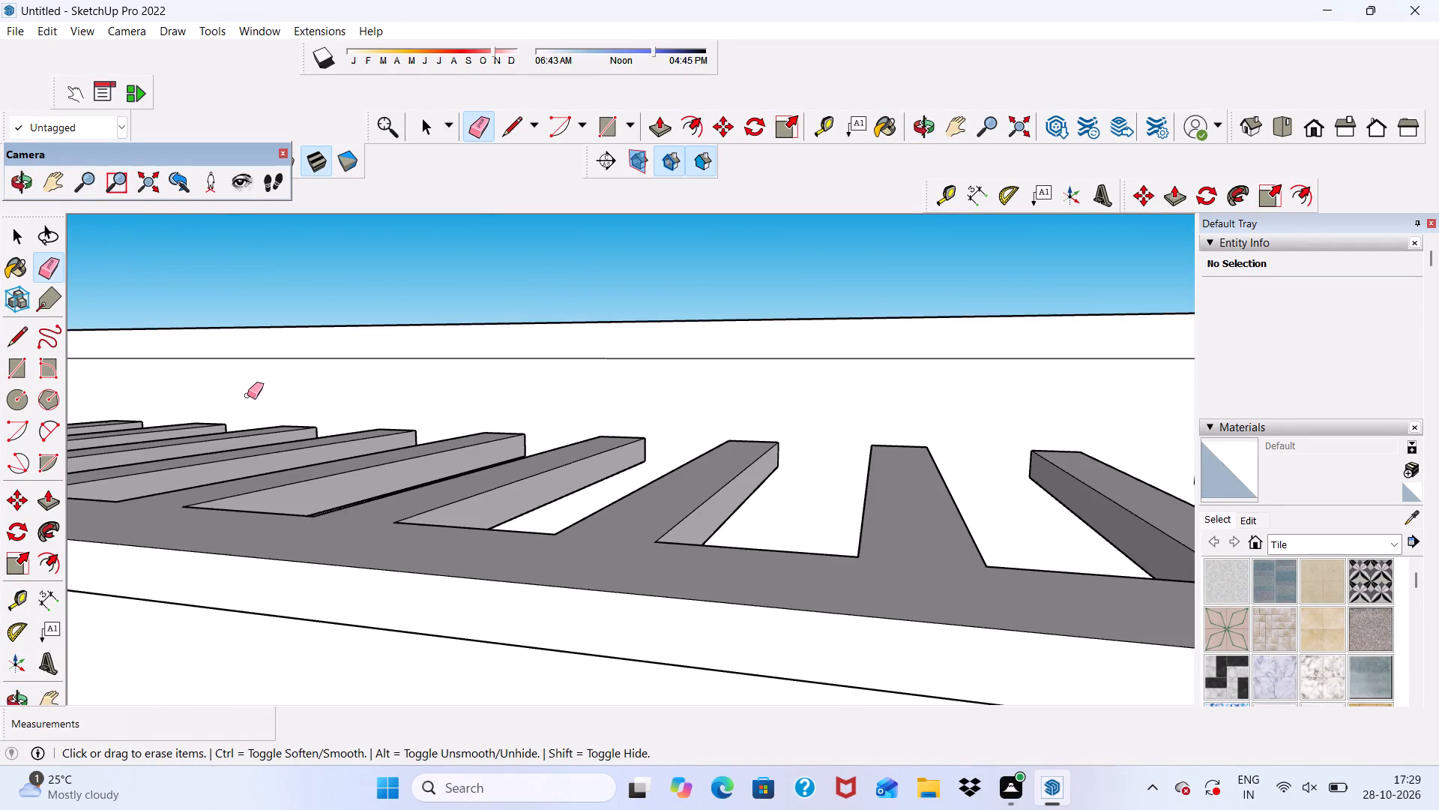
{"action": "scroll", "coordinate": [249, 395], "scroll_direction": "down", "scroll_amount": 4}
{"action": "scroll", "coordinate": [322, 389], "scroll_direction": "down", "scroll_amount": 6}
{"action": "middle_click_drag", "start_coordinate": [316, 419], "coordinate": [375, 516]}
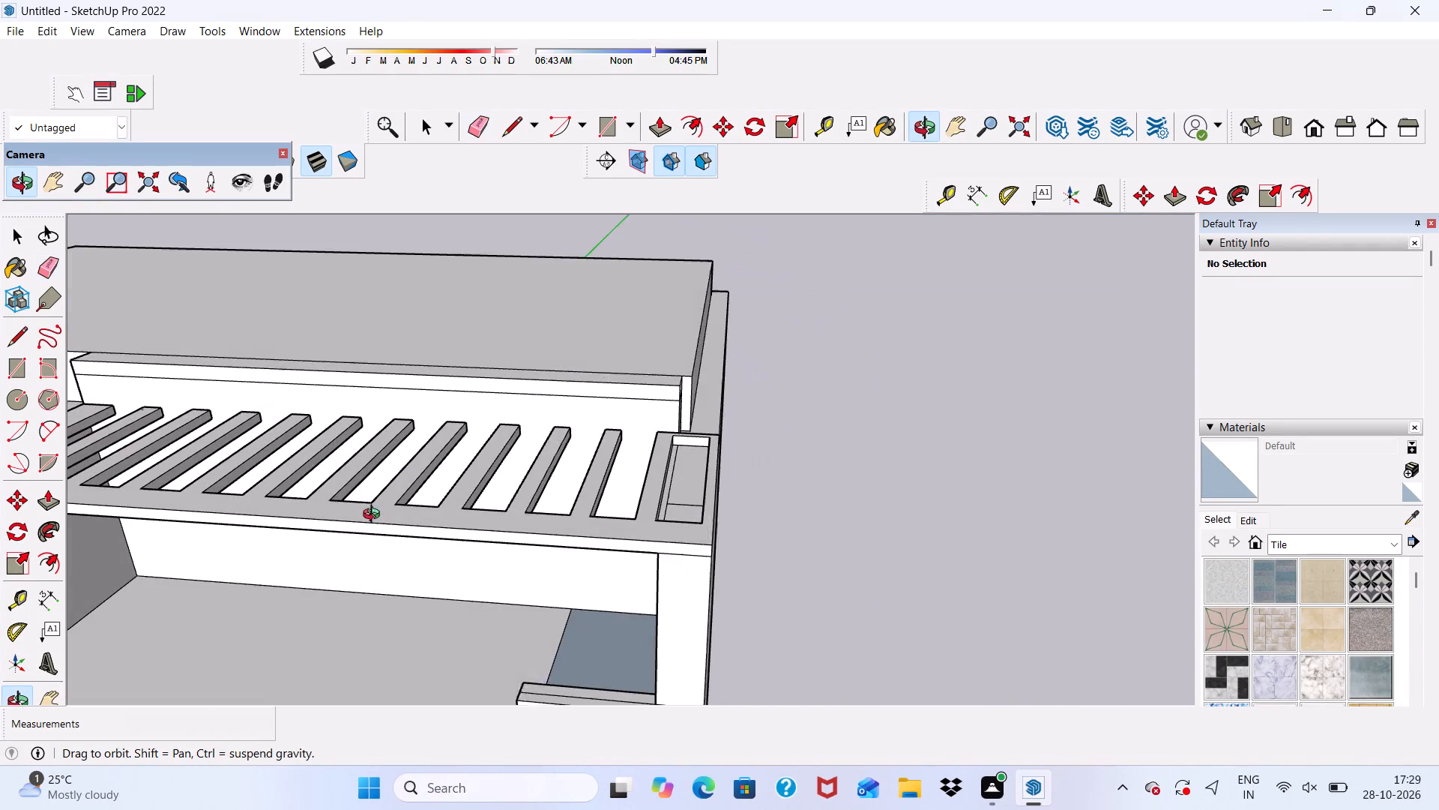
{"action": "middle_click_drag", "start_coordinate": [375, 516], "coordinate": [375, 518]}
{"action": "scroll", "coordinate": [289, 349], "scroll_direction": "up", "scroll_amount": 1}
{"action": "scroll", "coordinate": [353, 342], "scroll_direction": "down", "scroll_amount": 4}
{"action": "scroll", "coordinate": [205, 358], "scroll_direction": "down", "scroll_amount": 2}
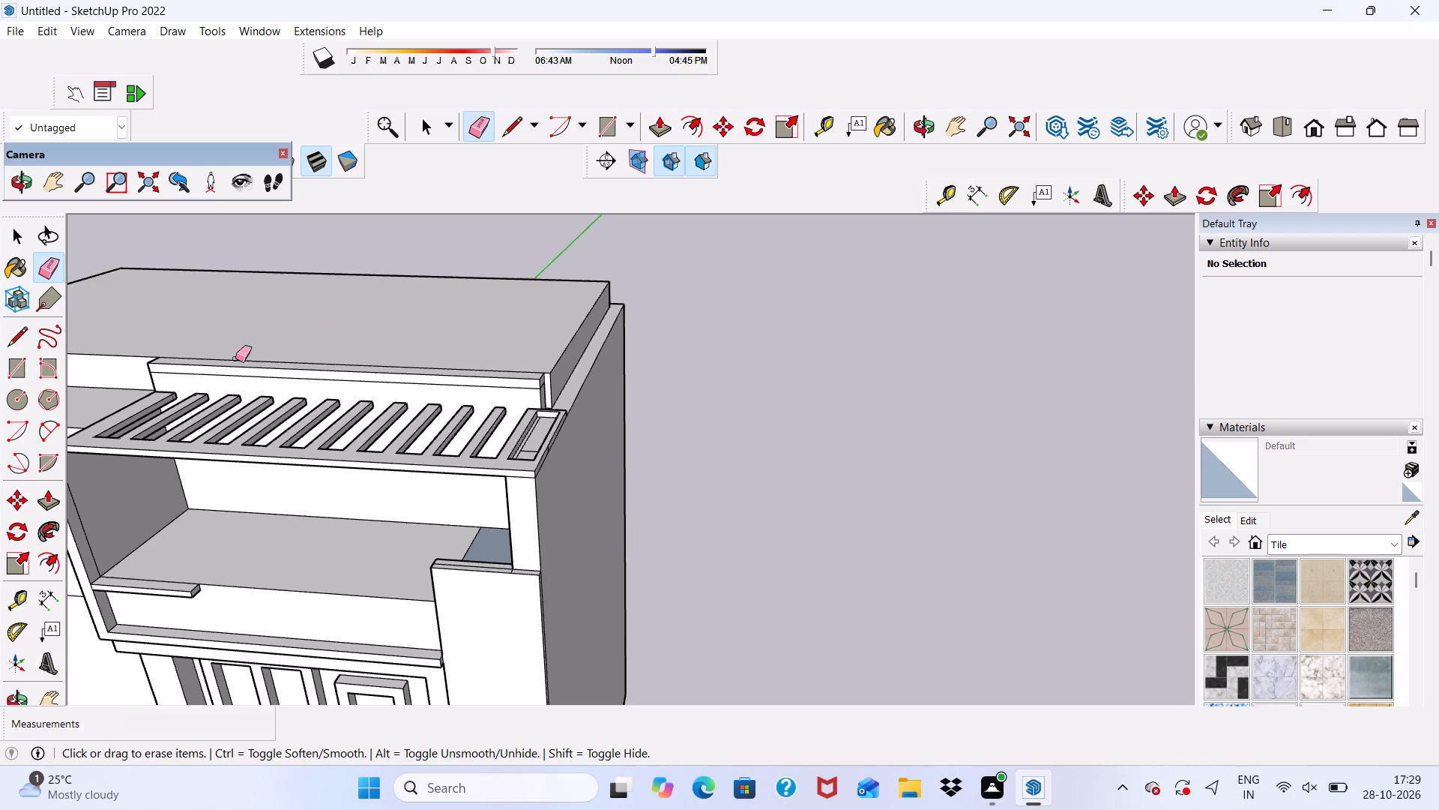
Erase the horizontal line along the front face of the raised strip behind the slots, and its continuation across the end face.
{"action": "middle_click_drag", "start_coordinate": [236, 358], "coordinate": [139, 400]}
{"action": "scroll", "coordinate": [573, 372], "scroll_direction": "up", "scroll_amount": 4}
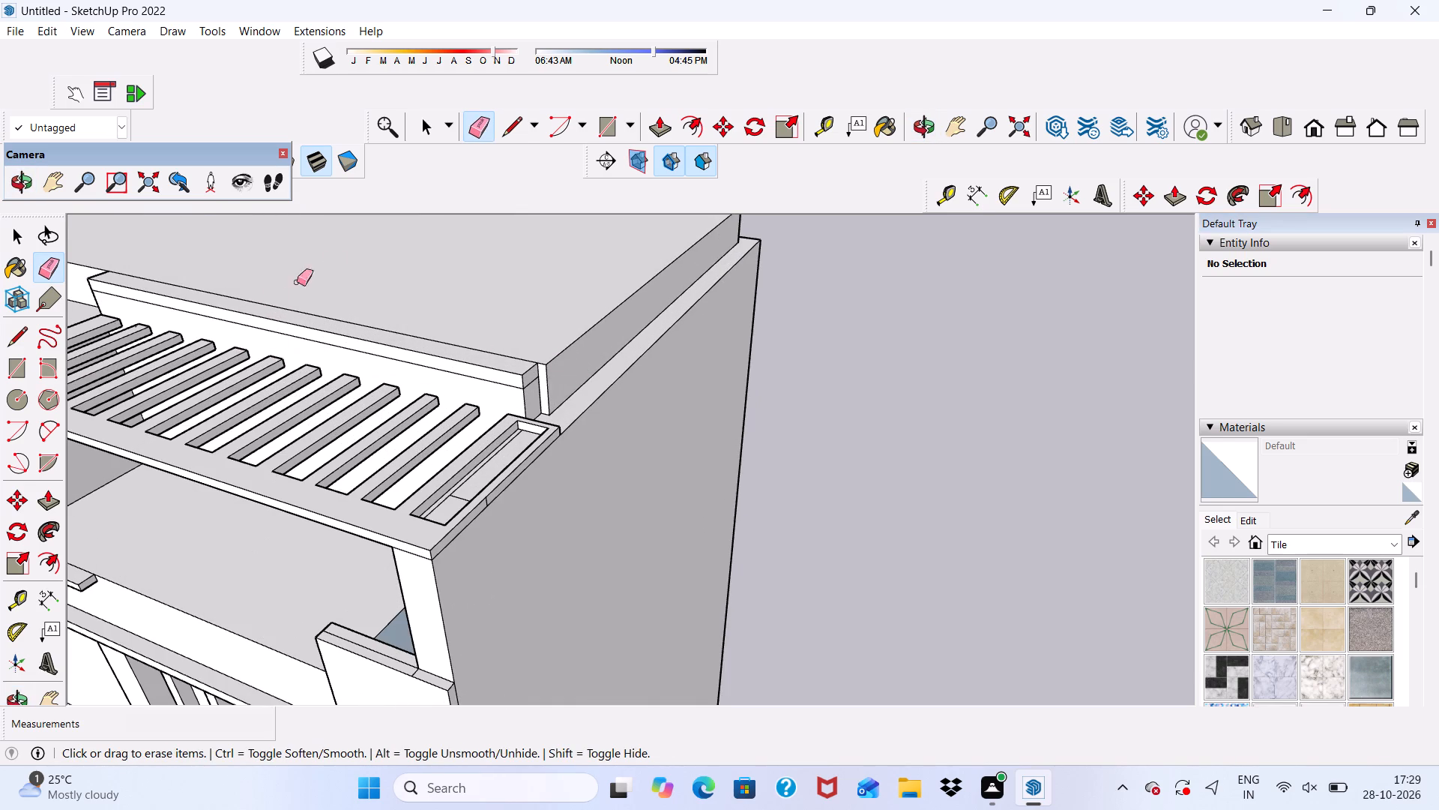
{"action": "scroll", "coordinate": [408, 407], "scroll_direction": "up", "scroll_amount": 3}
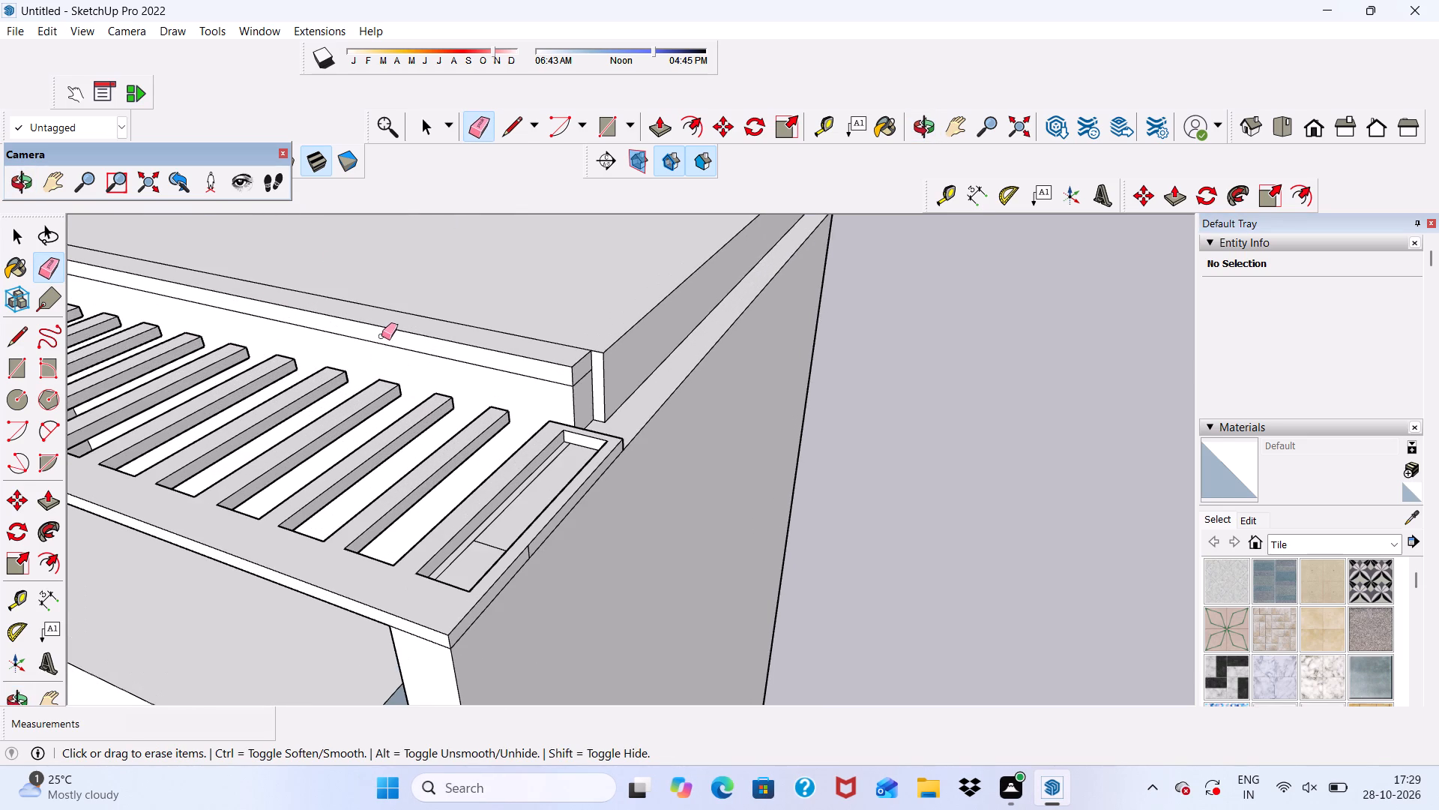
{"action": "left_click_drag", "start_coordinate": [385, 351], "coordinate": [386, 358]}
{"action": "left_click_drag", "start_coordinate": [402, 355], "coordinate": [414, 354]}
{"action": "scroll", "coordinate": [607, 414], "scroll_direction": "up", "scroll_amount": 1}
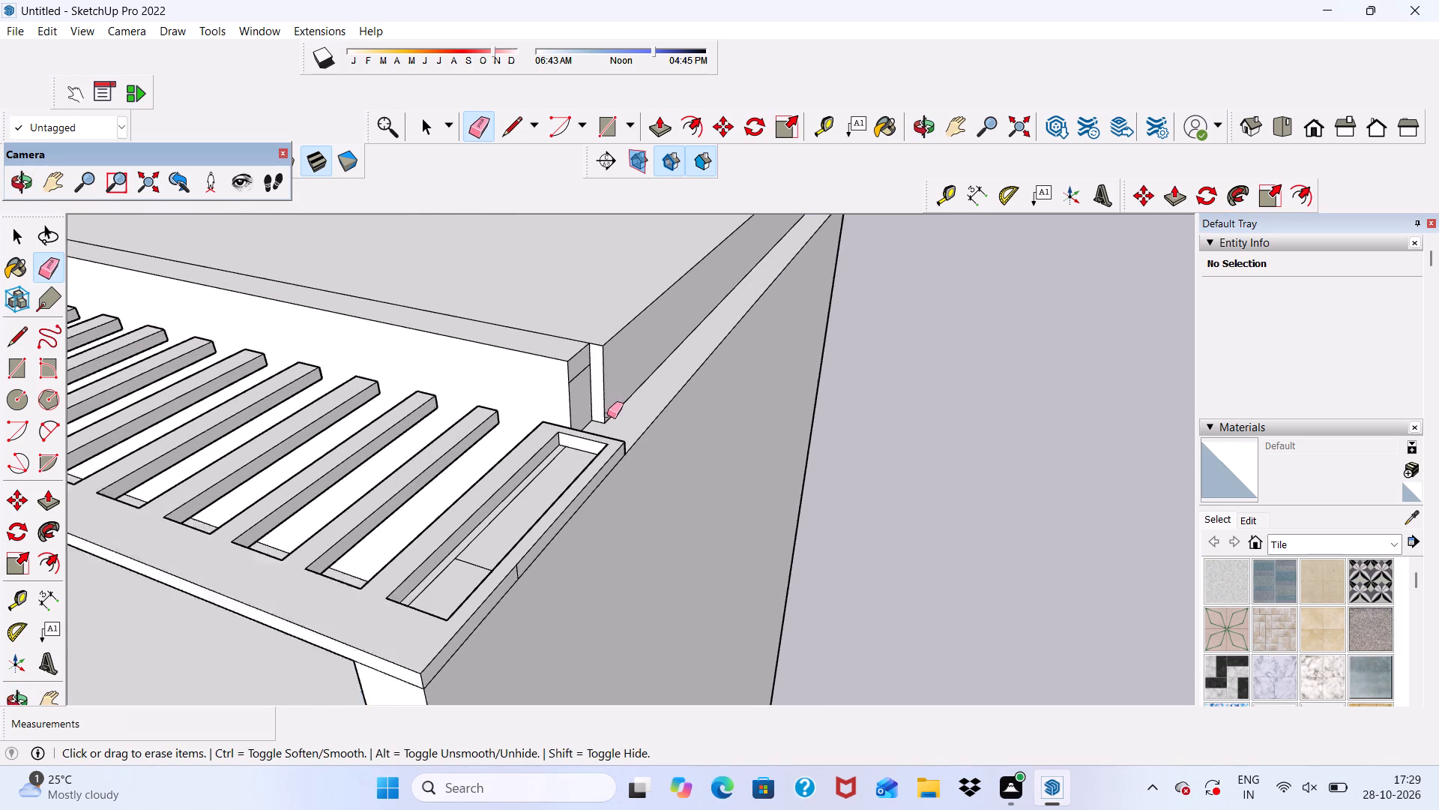
{"action": "scroll", "coordinate": [607, 415], "scroll_direction": "up", "scroll_amount": 2}
{"action": "scroll", "coordinate": [566, 358], "scroll_direction": "up", "scroll_amount": 2}
{"action": "left_click_drag", "start_coordinate": [570, 366], "coordinate": [573, 374]}
{"action": "scroll", "coordinate": [534, 356], "scroll_direction": "down", "scroll_amount": 11}
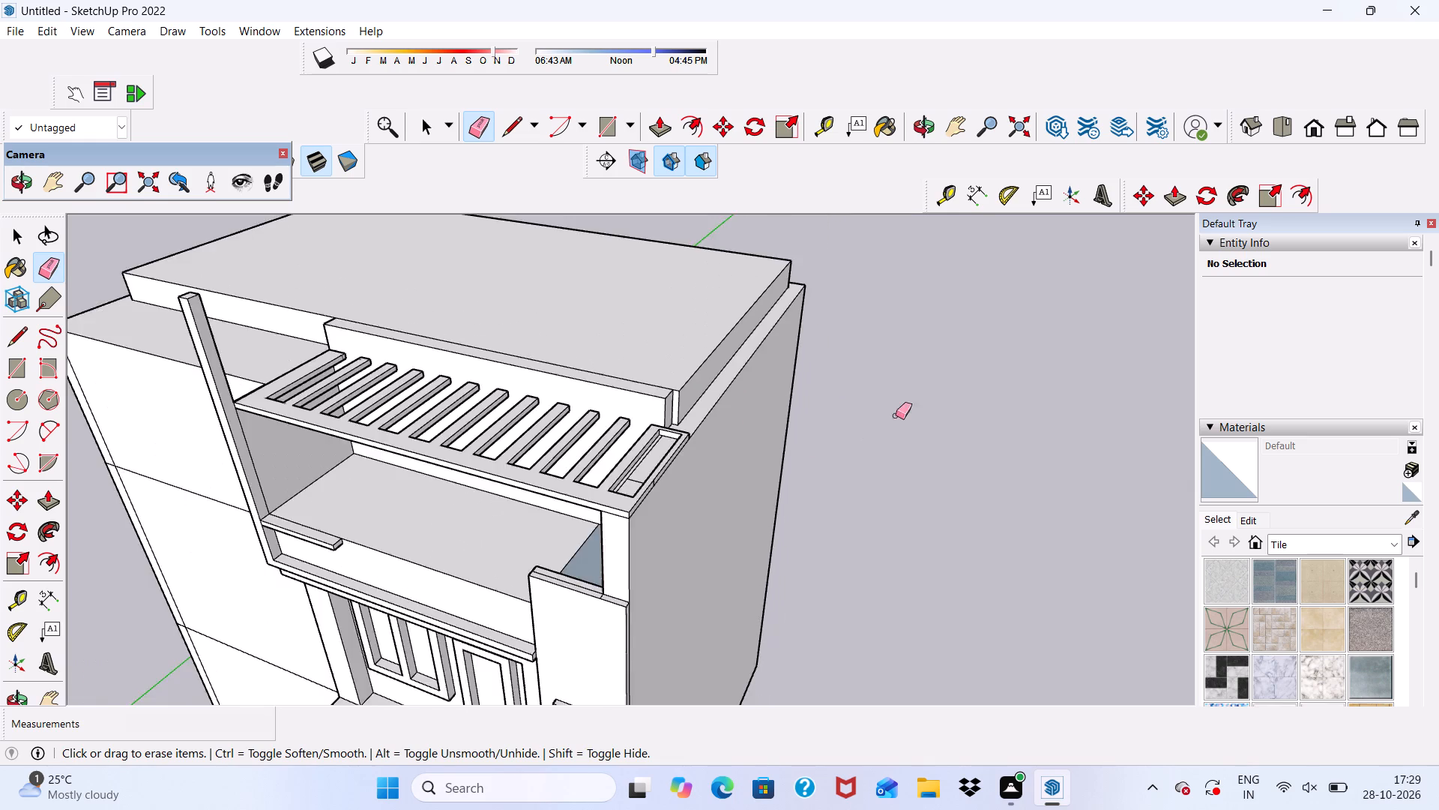
Push/Pull the end face of the raised strip behind the slotted slab outward 3".
{"action": "scroll", "coordinate": [896, 415], "scroll_direction": "down", "scroll_amount": 6}
{"action": "scroll", "coordinate": [486, 339], "scroll_direction": "up", "scroll_amount": 6}
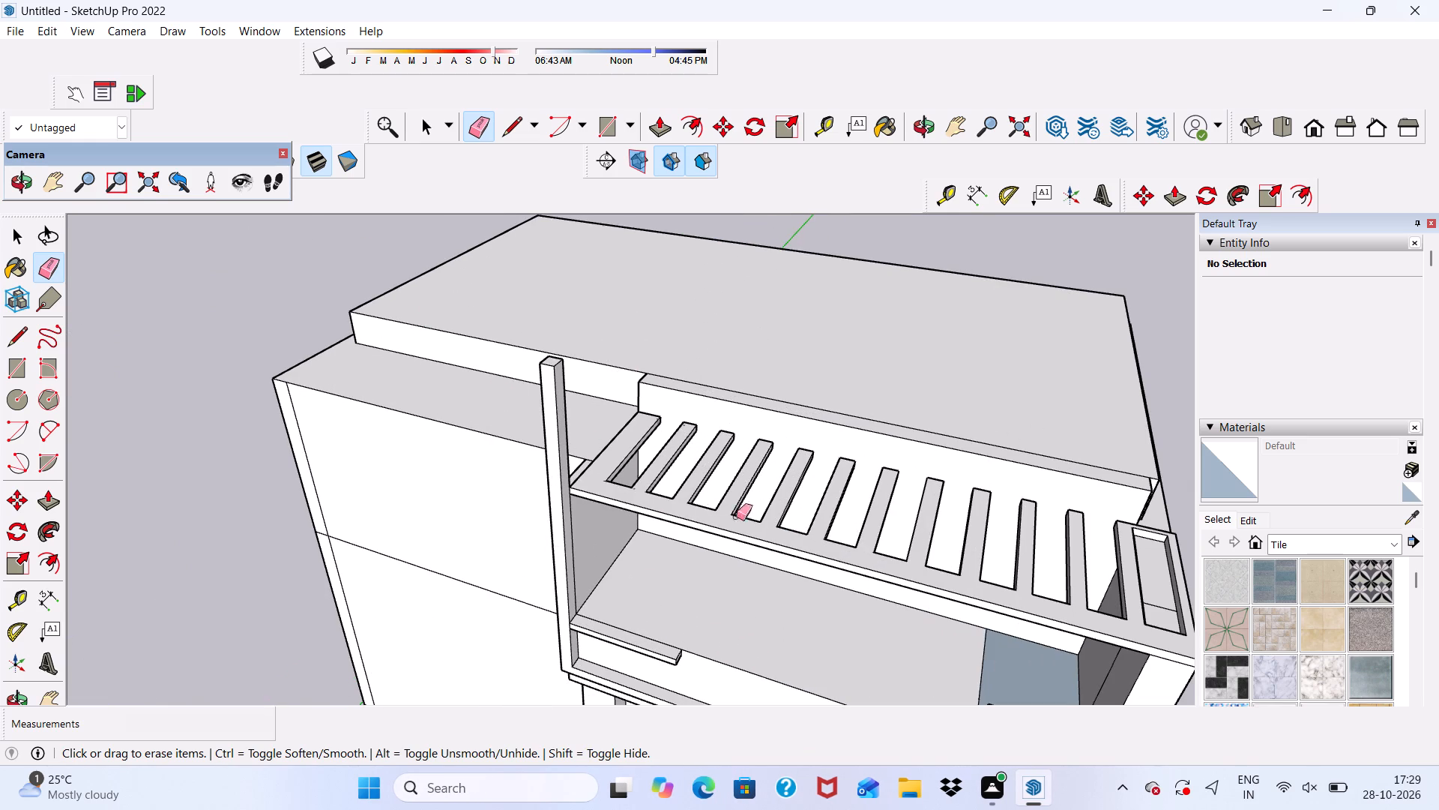
{"action": "key", "text": "space"}
{"action": "scroll", "coordinate": [764, 507], "scroll_direction": "up", "scroll_amount": 1}
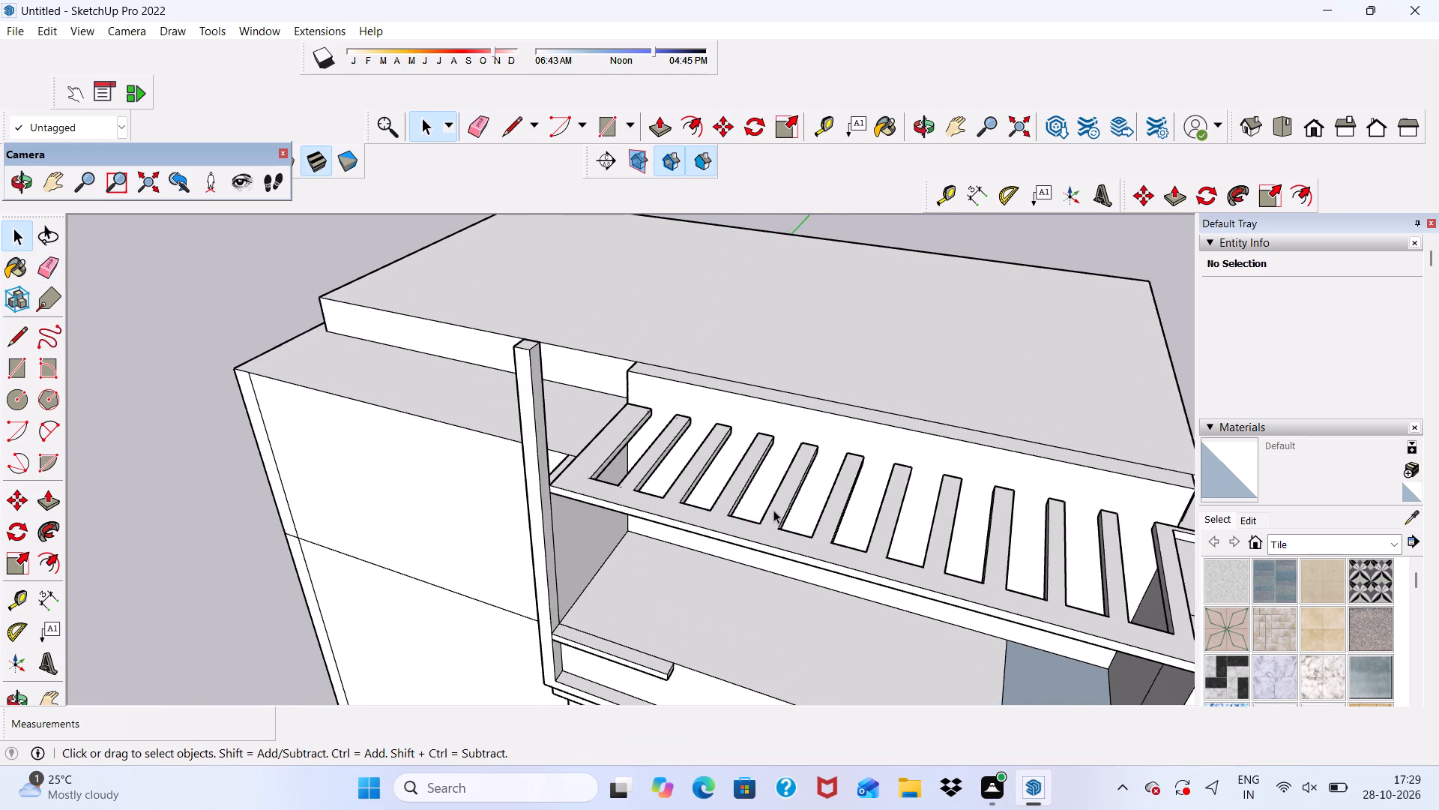
{"action": "scroll", "coordinate": [772, 511], "scroll_direction": "down", "scroll_amount": 3}
{"action": "middle_click_drag", "start_coordinate": [624, 497], "coordinate": [349, 418]}
{"action": "scroll", "coordinate": [813, 635], "scroll_direction": "up", "scroll_amount": 5}
{"action": "scroll", "coordinate": [962, 631], "scroll_direction": "down", "scroll_amount": 1}
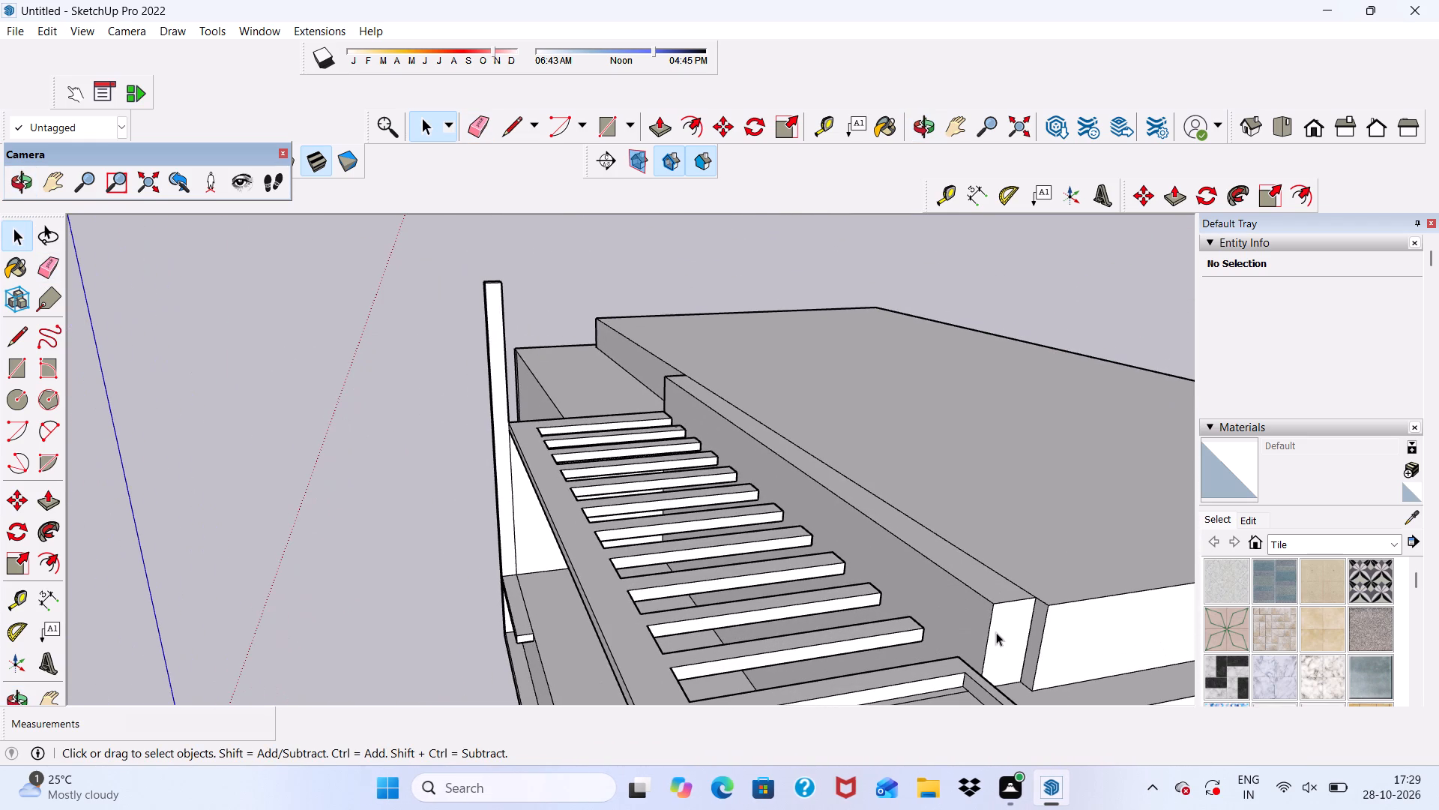
{"action": "left_click", "coordinate": [996, 632]}
{"action": "scroll", "coordinate": [432, 471], "scroll_direction": "down", "scroll_amount": 5}
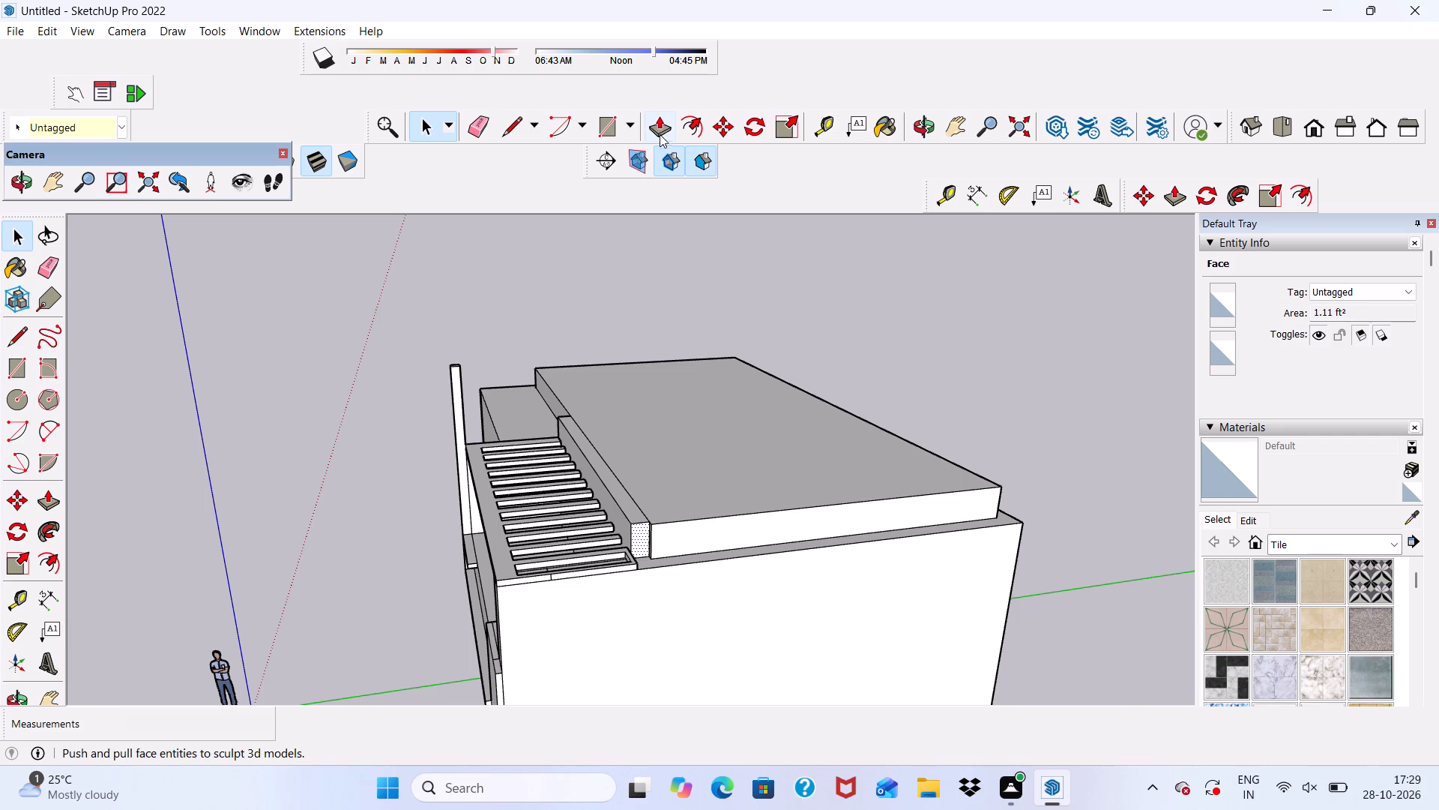
{"action": "left_click", "coordinate": [657, 127]}
{"action": "scroll", "coordinate": [627, 483], "scroll_direction": "up", "scroll_amount": 3}
{"action": "left_click", "coordinate": [644, 551]}
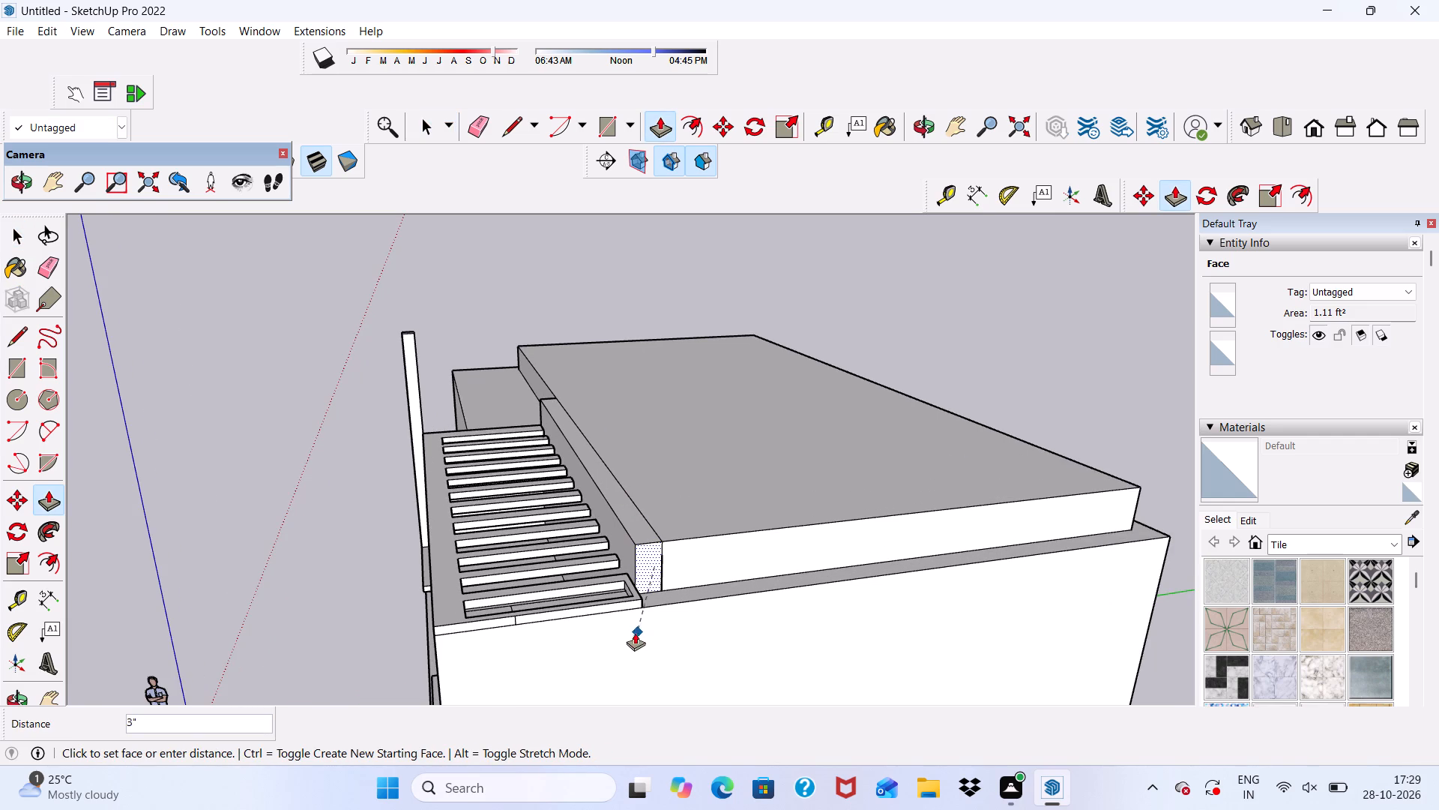
{"action": "left_click", "coordinate": [633, 632]}
Push/Pull the strip's end face a further 9" out to the outer face of the side wall.
{"action": "scroll", "coordinate": [705, 553], "scroll_direction": "up", "scroll_amount": 4}
{"action": "scroll", "coordinate": [632, 536], "scroll_direction": "down", "scroll_amount": 3}
{"action": "middle_click_drag", "start_coordinate": [636, 583], "coordinate": [559, 521]}
{"action": "scroll", "coordinate": [558, 532], "scroll_direction": "up", "scroll_amount": 4}
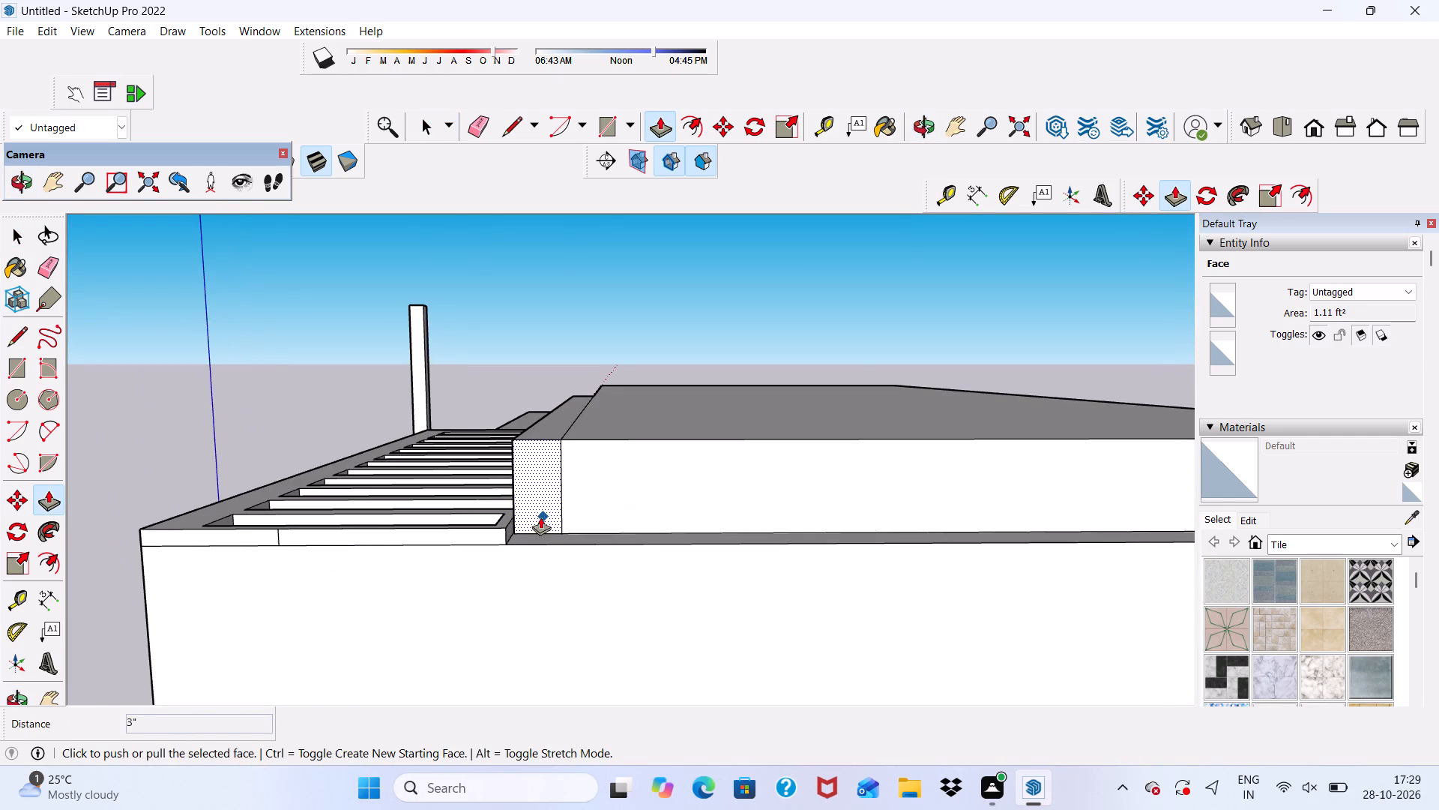
{"action": "left_click", "coordinate": [534, 508]}
{"action": "left_click", "coordinate": [499, 562]}
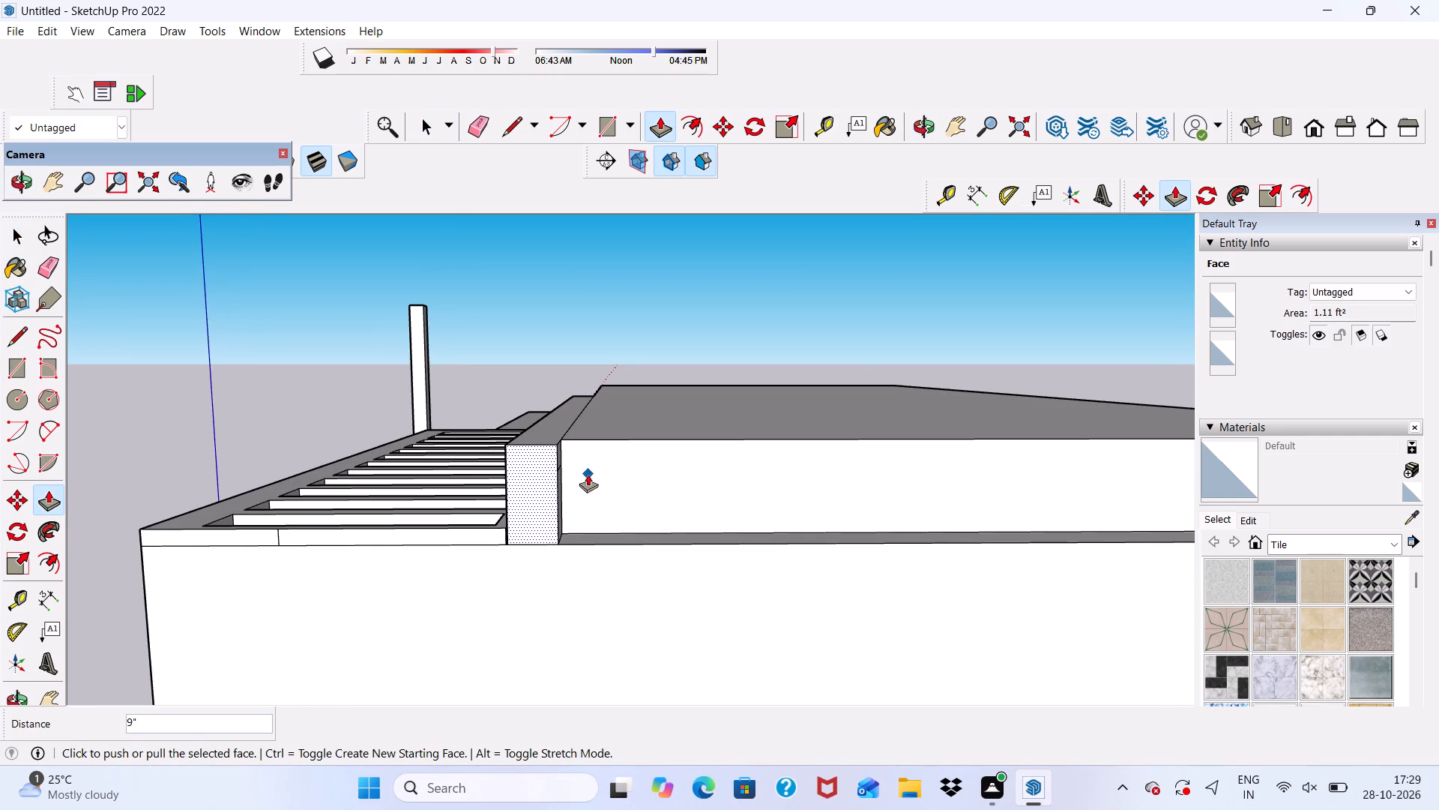
{"action": "middle_click_drag", "start_coordinate": [608, 478], "coordinate": [549, 577]}
{"action": "key", "text": "space"}
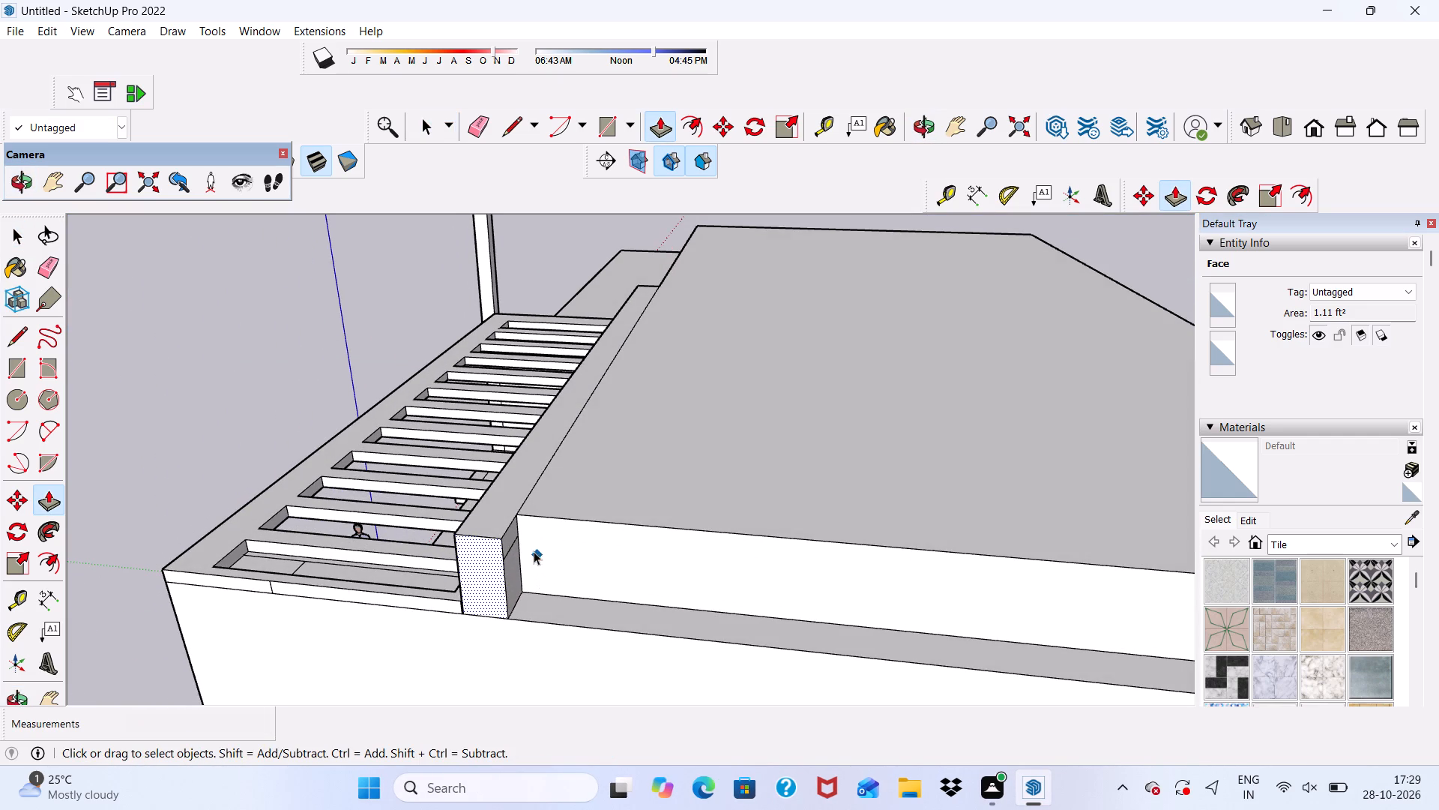
Push/Pull the roof slab's side face outward 9", in line with the end of the raised strip.
{"action": "left_click_drag", "start_coordinate": [570, 548], "coordinate": [571, 535]}
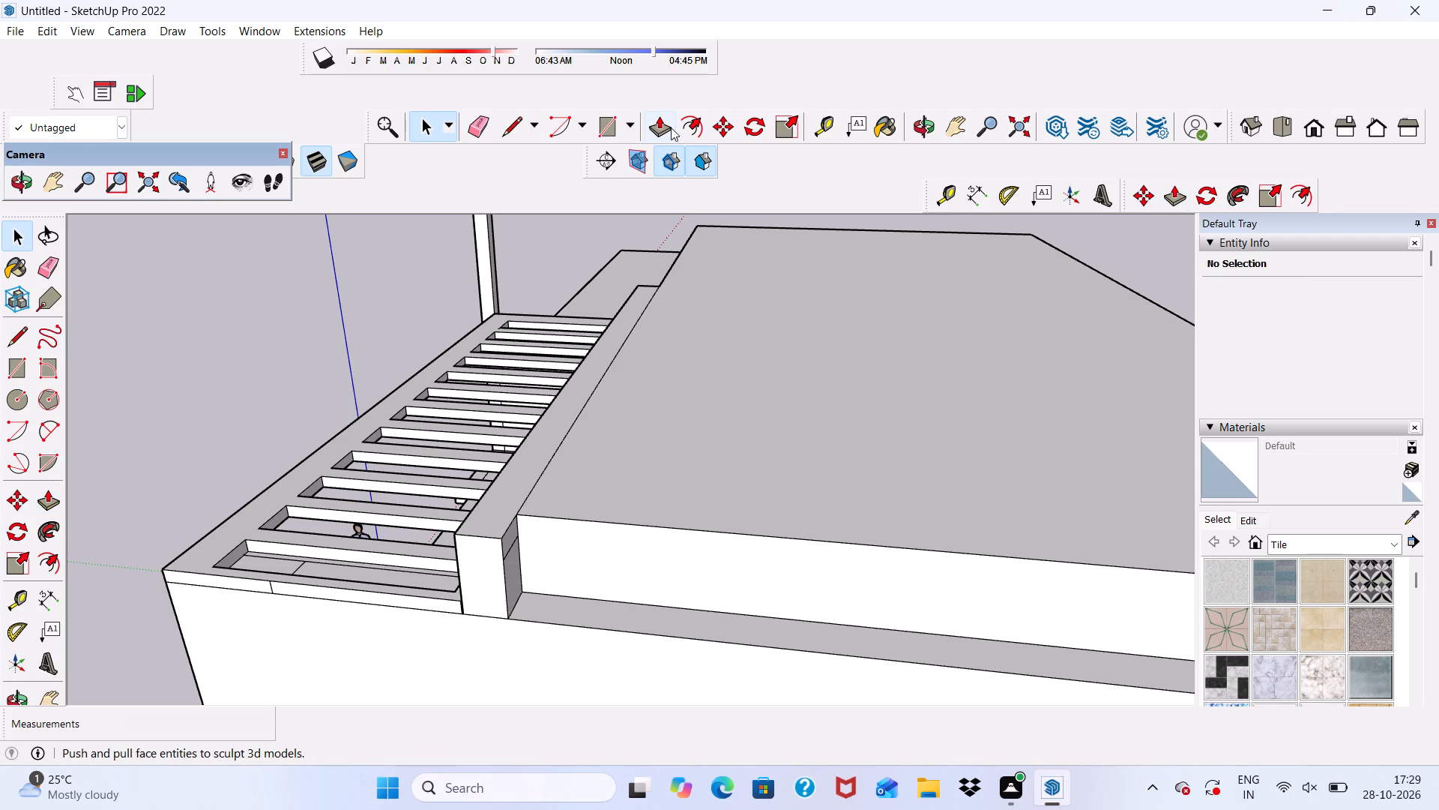
{"action": "left_click", "coordinate": [657, 123]}
{"action": "left_click", "coordinate": [575, 559]}
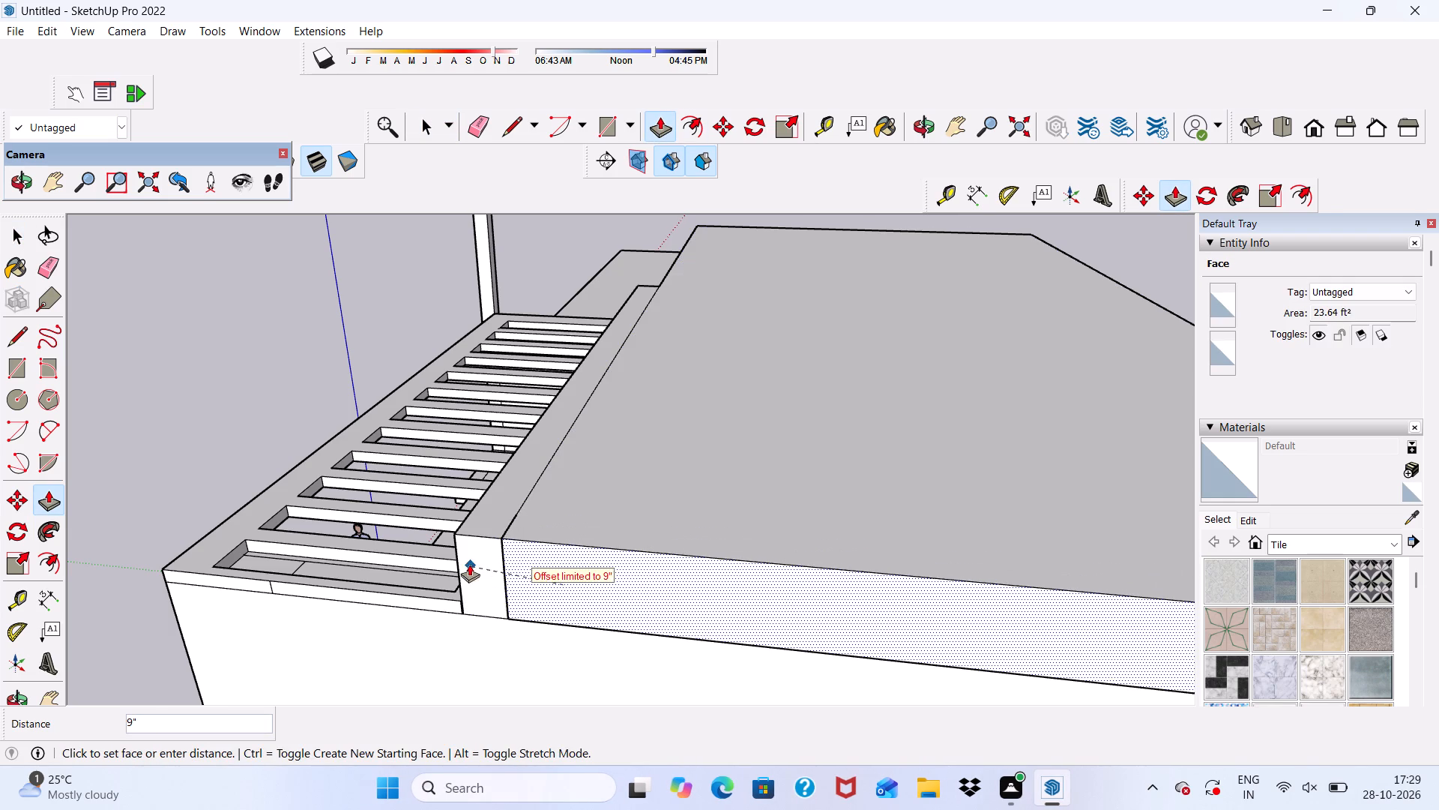
{"action": "left_click", "coordinate": [469, 562]}
Erase the seam edge between the raised strip's top and the main roof slab's top.
{"action": "scroll", "coordinate": [475, 497], "scroll_direction": "down", "scroll_amount": 3}
{"action": "middle_click_drag", "start_coordinate": [541, 487], "coordinate": [987, 343]}
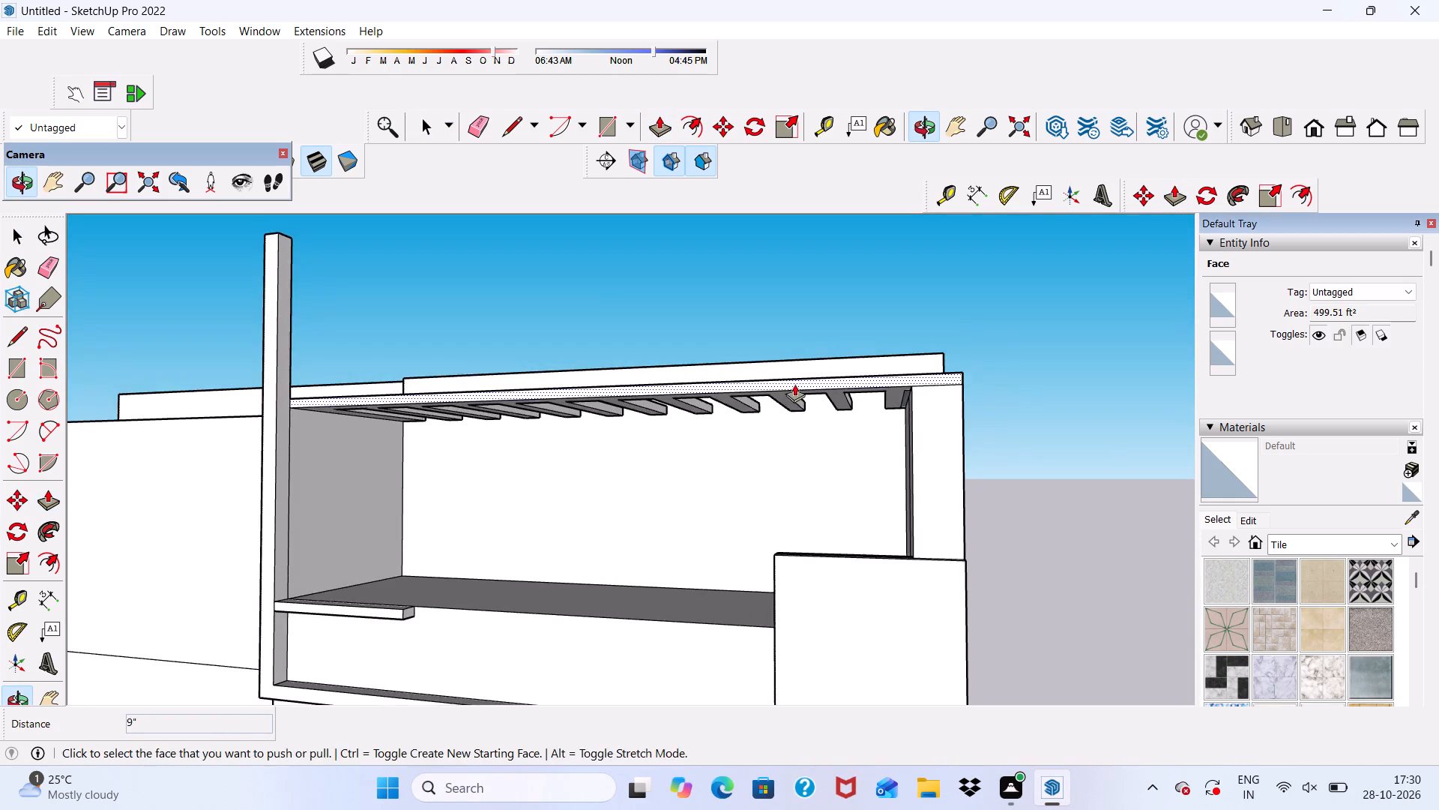
{"action": "middle_click_drag", "start_coordinate": [794, 384], "coordinate": [497, 549]}
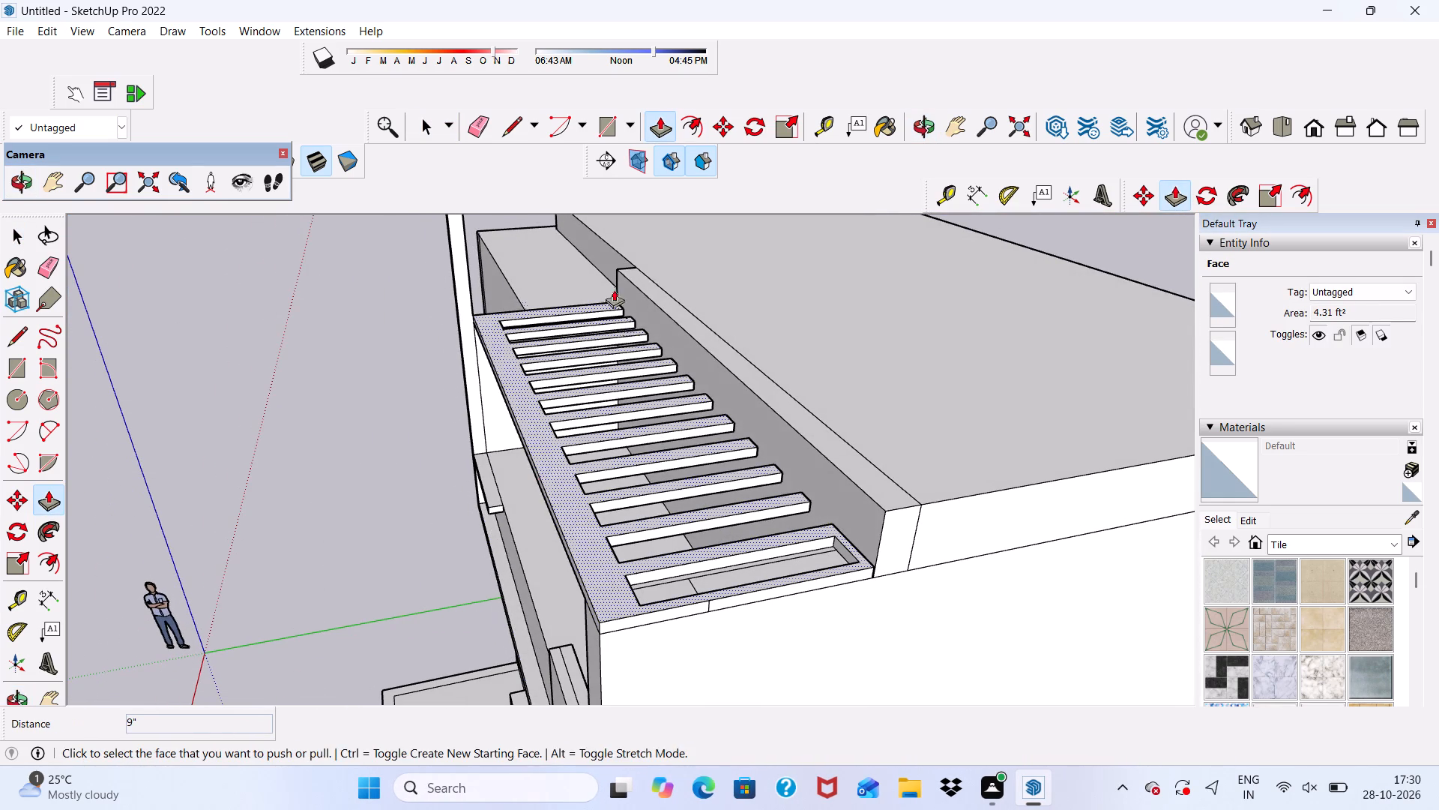
{"action": "left_click", "coordinate": [482, 128]}
{"action": "left_click_drag", "start_coordinate": [718, 337], "coordinate": [728, 342]}
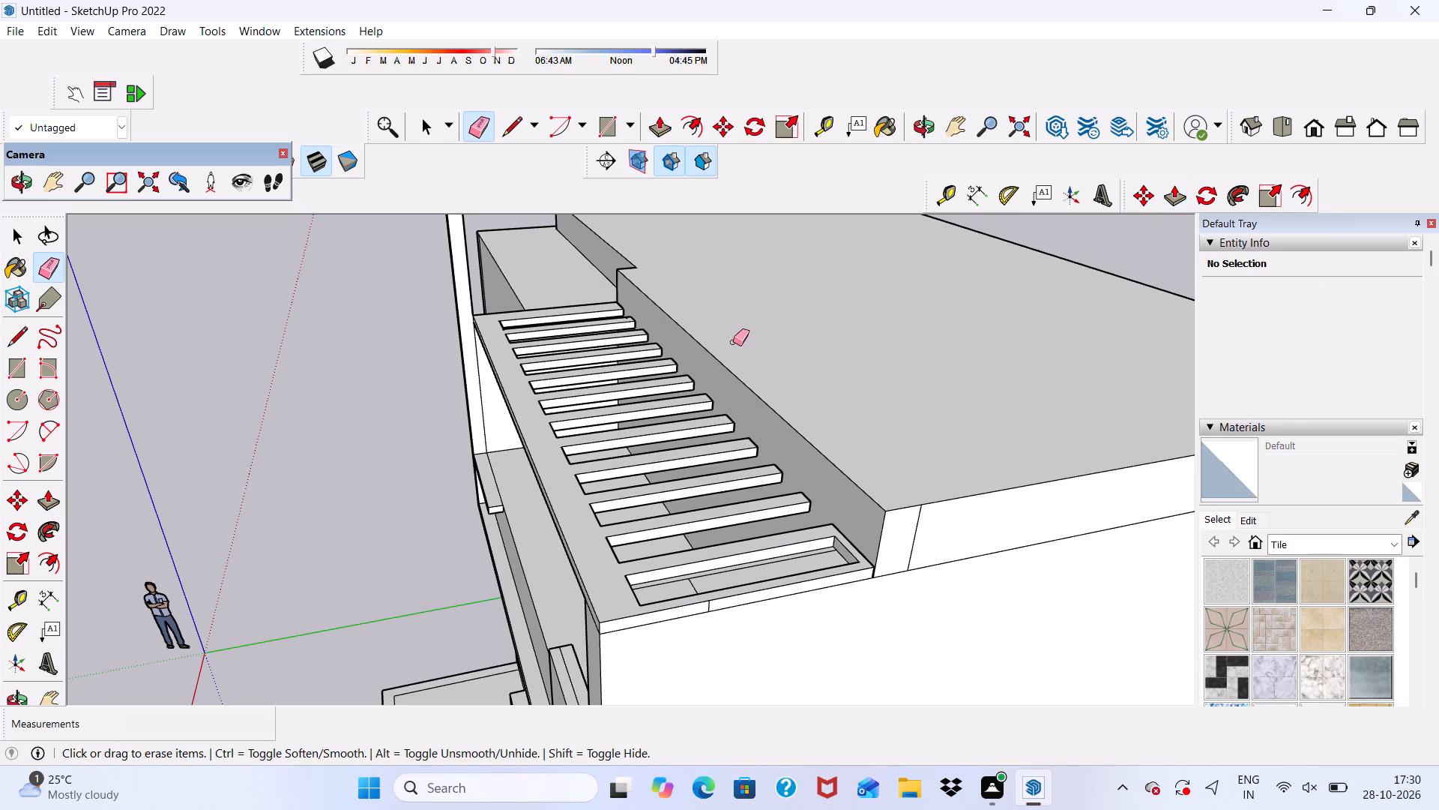
Push/Pull the merged top face of the roof slab and strip down about 4 5/8".
{"action": "left_click", "coordinate": [663, 112]}
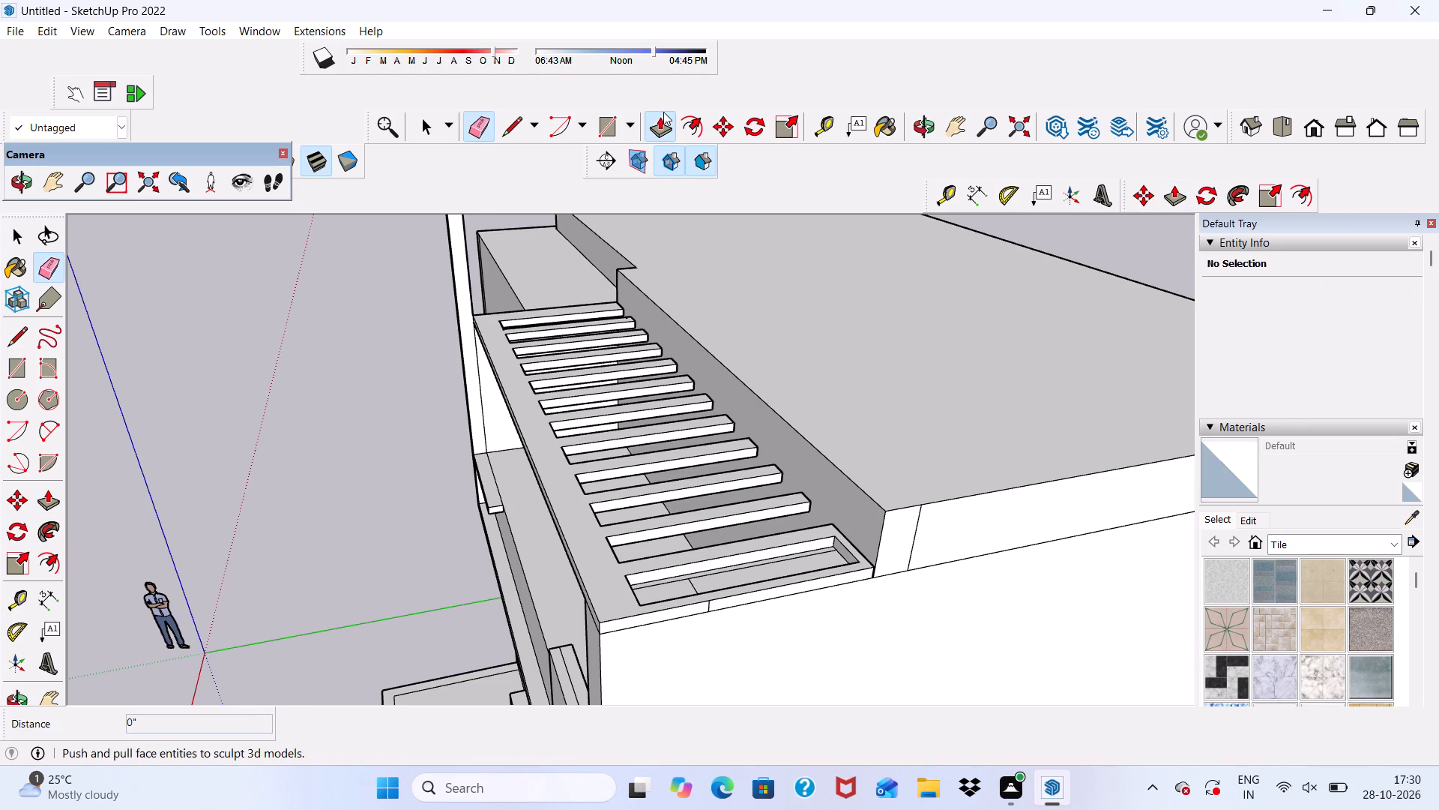
{"action": "left_click_drag", "start_coordinate": [817, 372], "coordinate": [808, 377]}
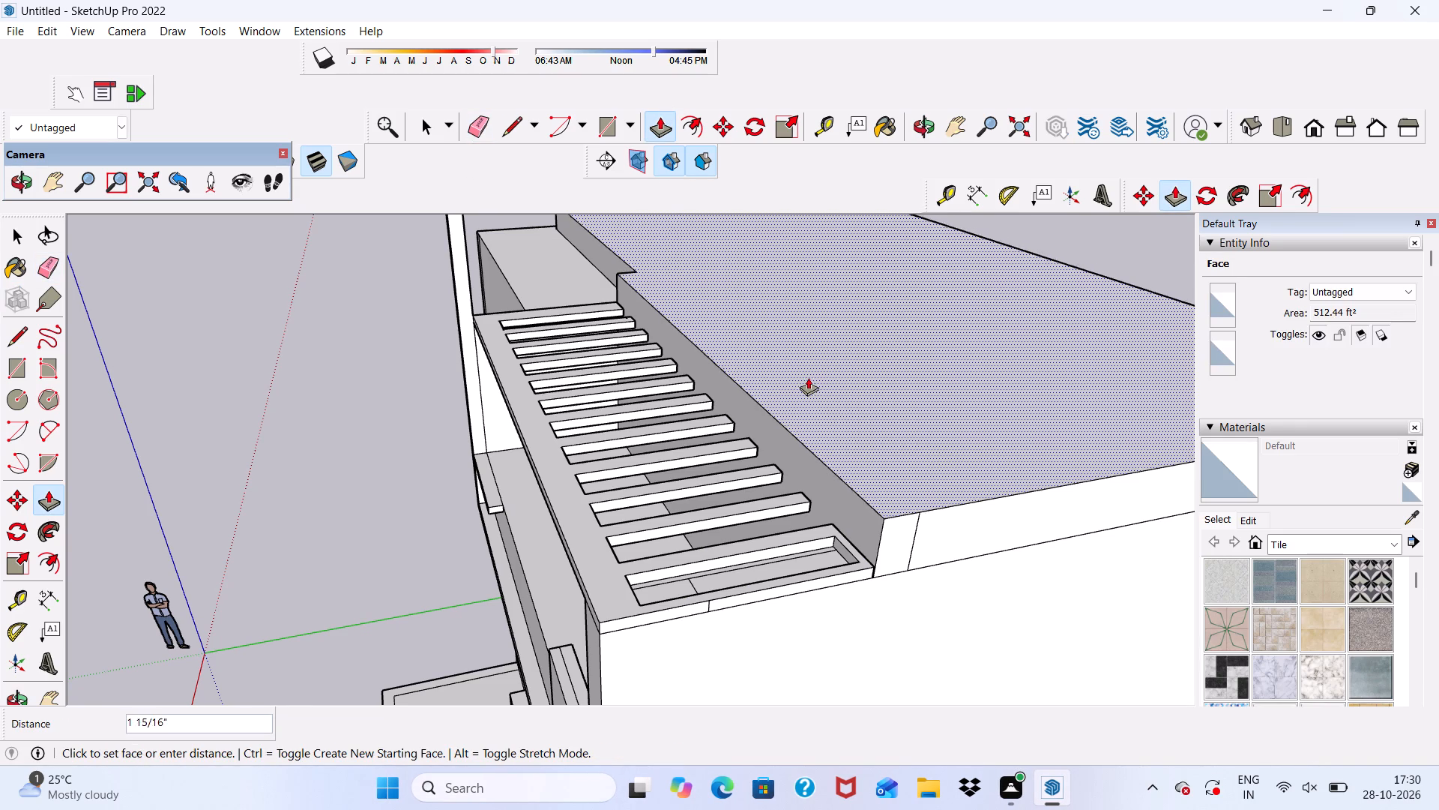
{"action": "left_click_drag", "start_coordinate": [808, 377], "coordinate": [788, 387]}
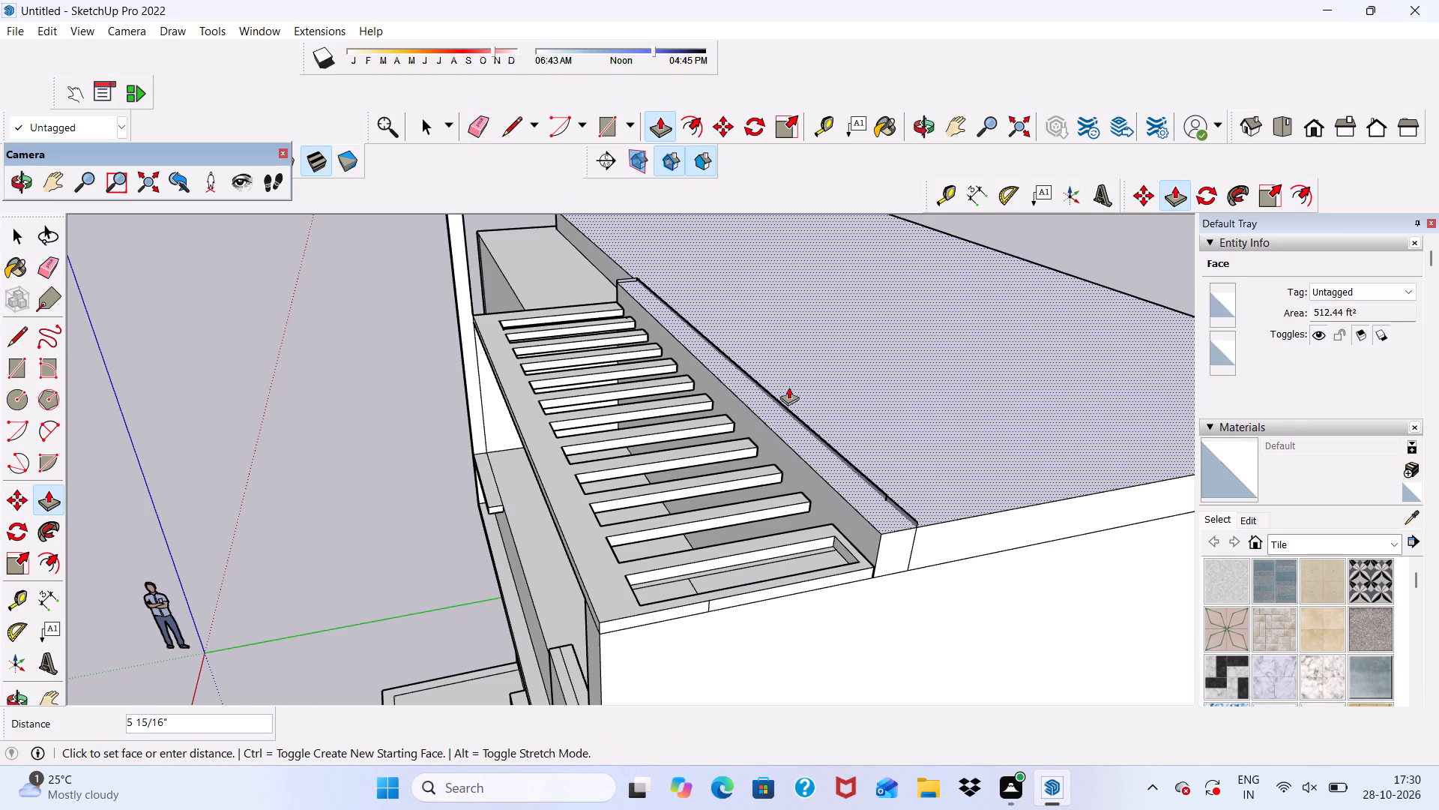
{"action": "left_click_drag", "start_coordinate": [788, 387], "coordinate": [783, 383]}
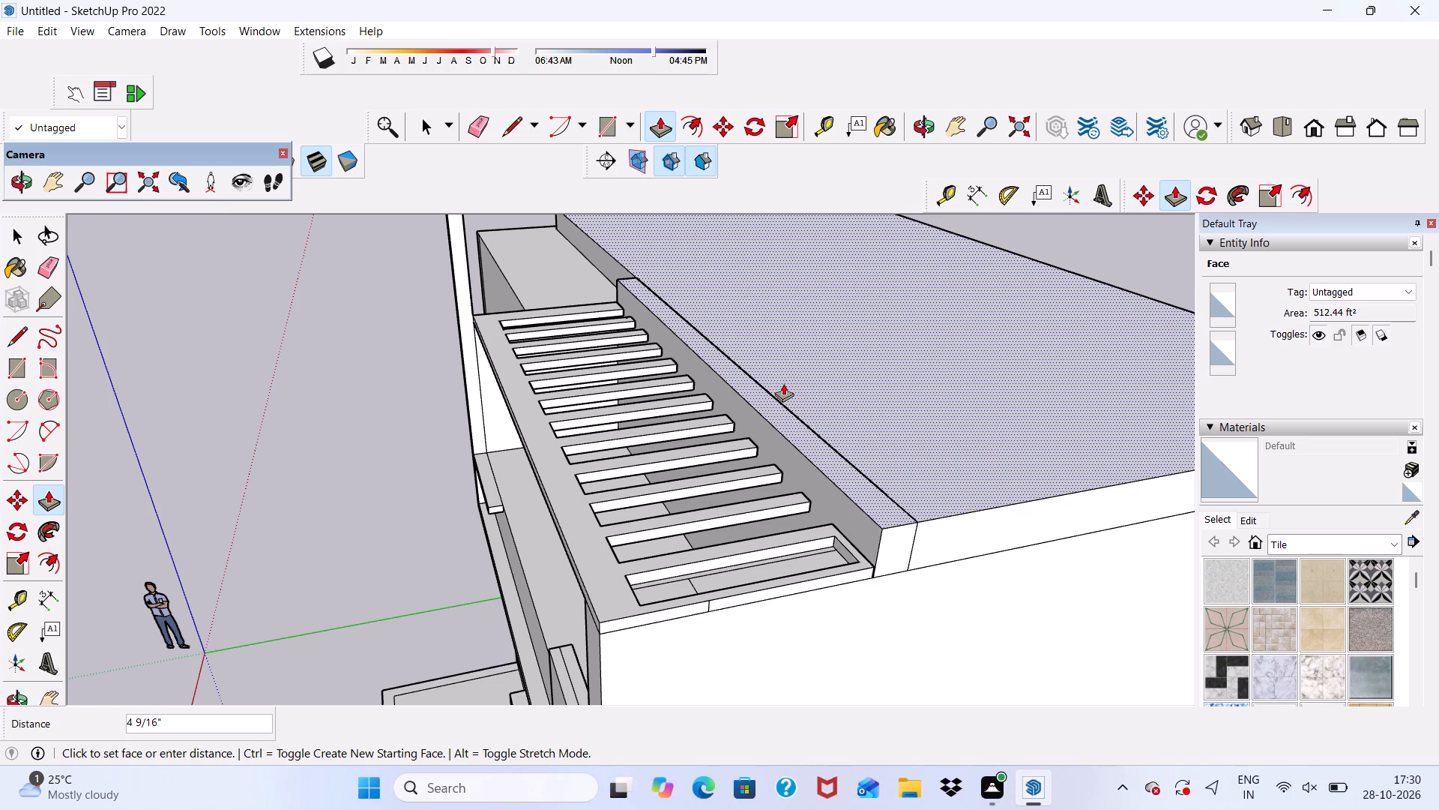
{"action": "left_click_drag", "start_coordinate": [783, 383], "coordinate": [782, 387]}
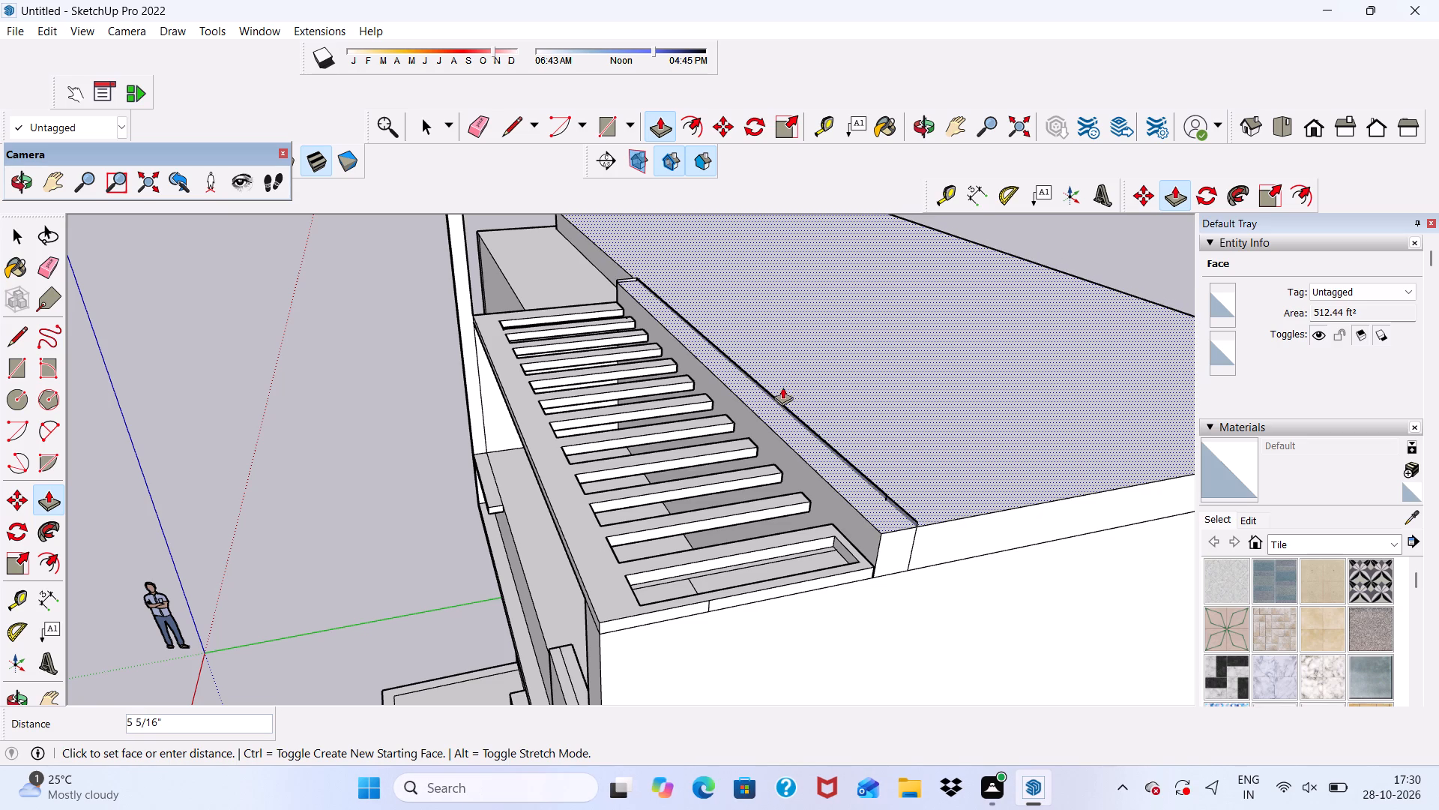
{"action": "left_click_drag", "start_coordinate": [782, 387], "coordinate": [779, 393]}
Push/Pull the slotted slab's top face up about 7 7/16" toward the roof's top level.
{"action": "scroll", "coordinate": [766, 371], "scroll_direction": "down", "scroll_amount": 4}
{"action": "middle_click_drag", "start_coordinate": [765, 391], "coordinate": [977, 272]}
{"action": "middle_click_drag", "start_coordinate": [733, 399], "coordinate": [732, 399]}
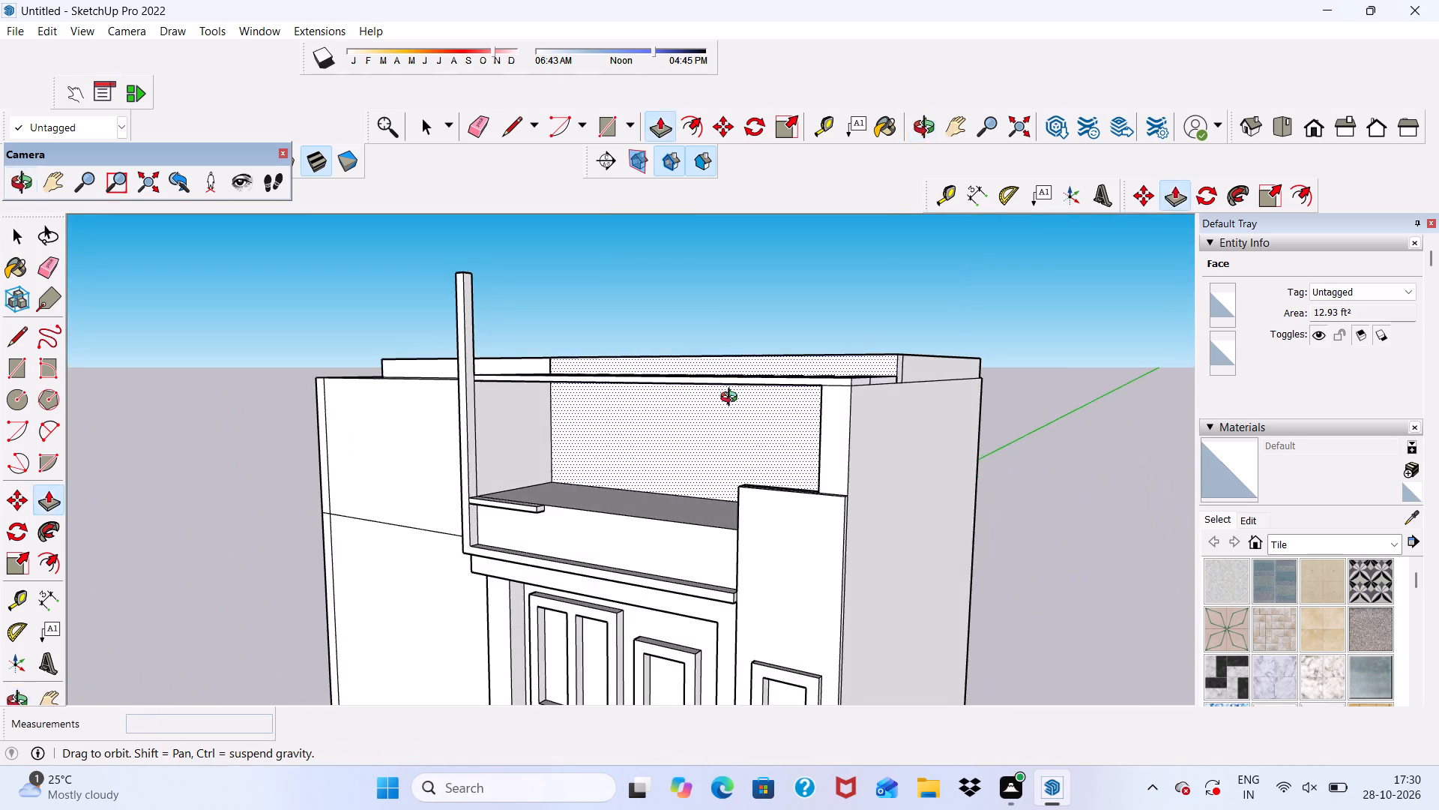
{"action": "middle_click_drag", "start_coordinate": [732, 399], "coordinate": [842, 378]}
{"action": "scroll", "coordinate": [614, 415], "scroll_direction": "up", "scroll_amount": 5}
{"action": "scroll", "coordinate": [429, 231], "scroll_direction": "down", "scroll_amount": 4}
{"action": "middle_click_drag", "start_coordinate": [468, 351], "coordinate": [509, 567]}
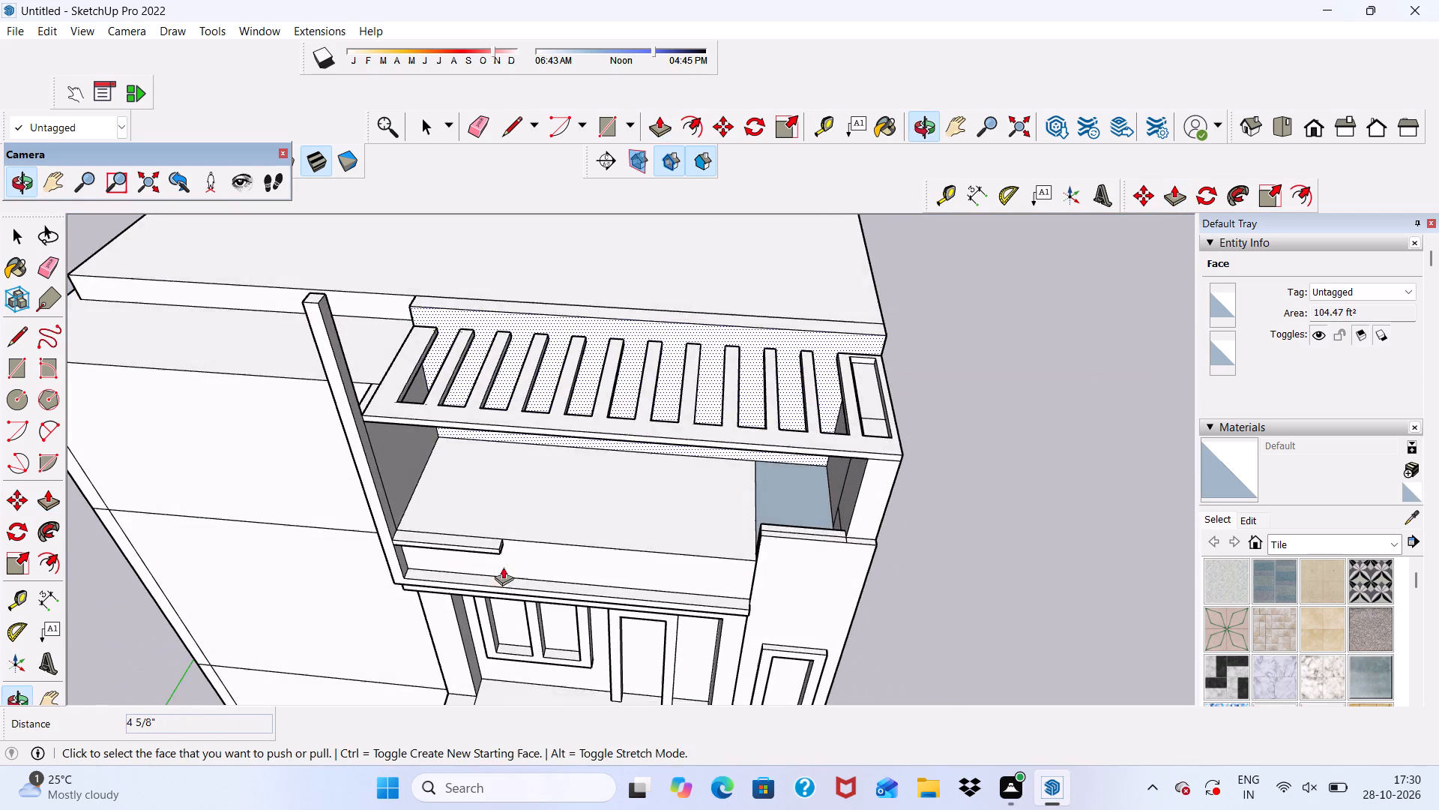
{"action": "scroll", "coordinate": [415, 421], "scroll_direction": "up", "scroll_amount": 4}
{"action": "left_click", "coordinate": [381, 385]}
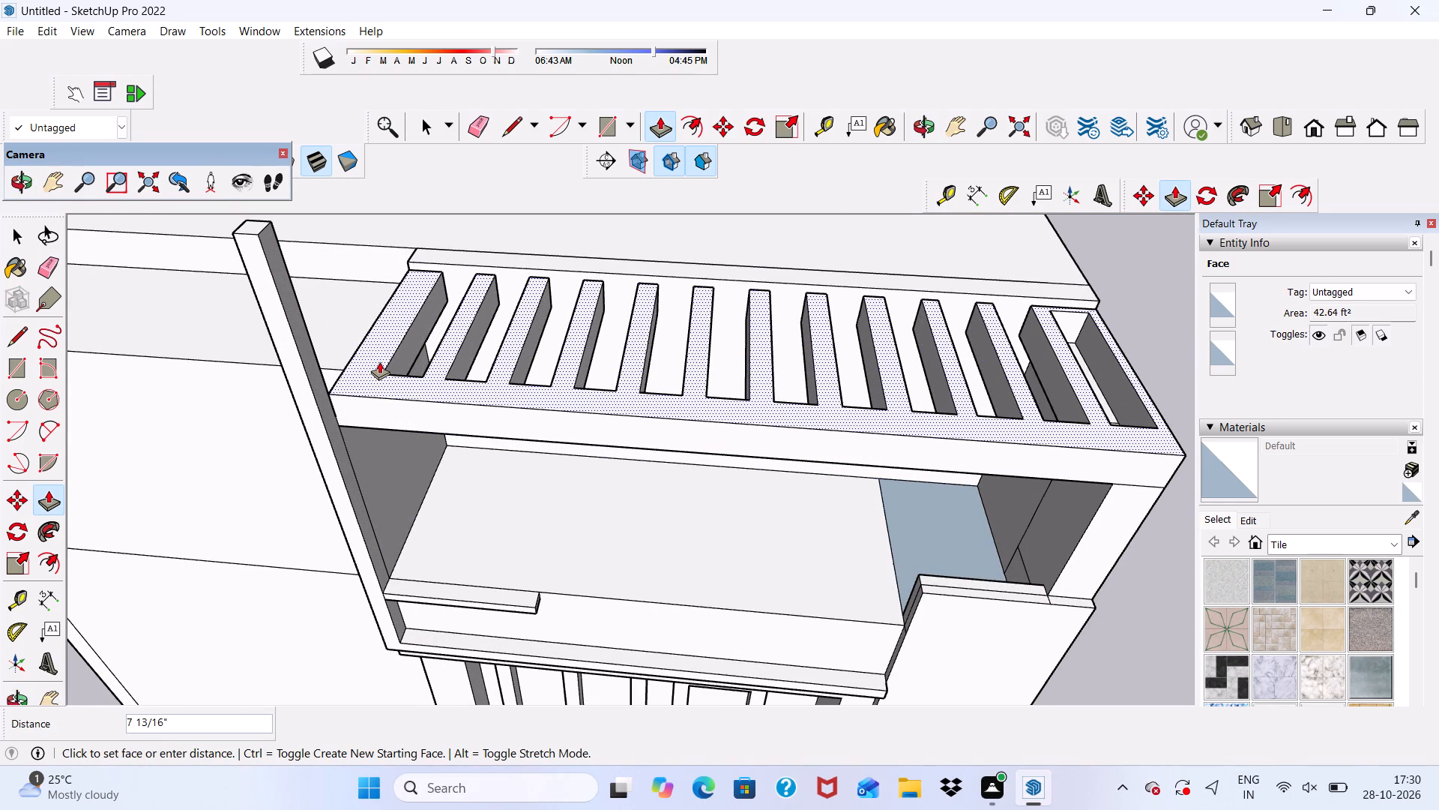
{"action": "left_click", "coordinate": [379, 361]}
Push/Pull the slotted slab's underside face up slightly, working from below the balcony.
{"action": "scroll", "coordinate": [412, 392], "scroll_direction": "down", "scroll_amount": 3}
{"action": "middle_click_drag", "start_coordinate": [464, 408], "coordinate": [613, 142]}
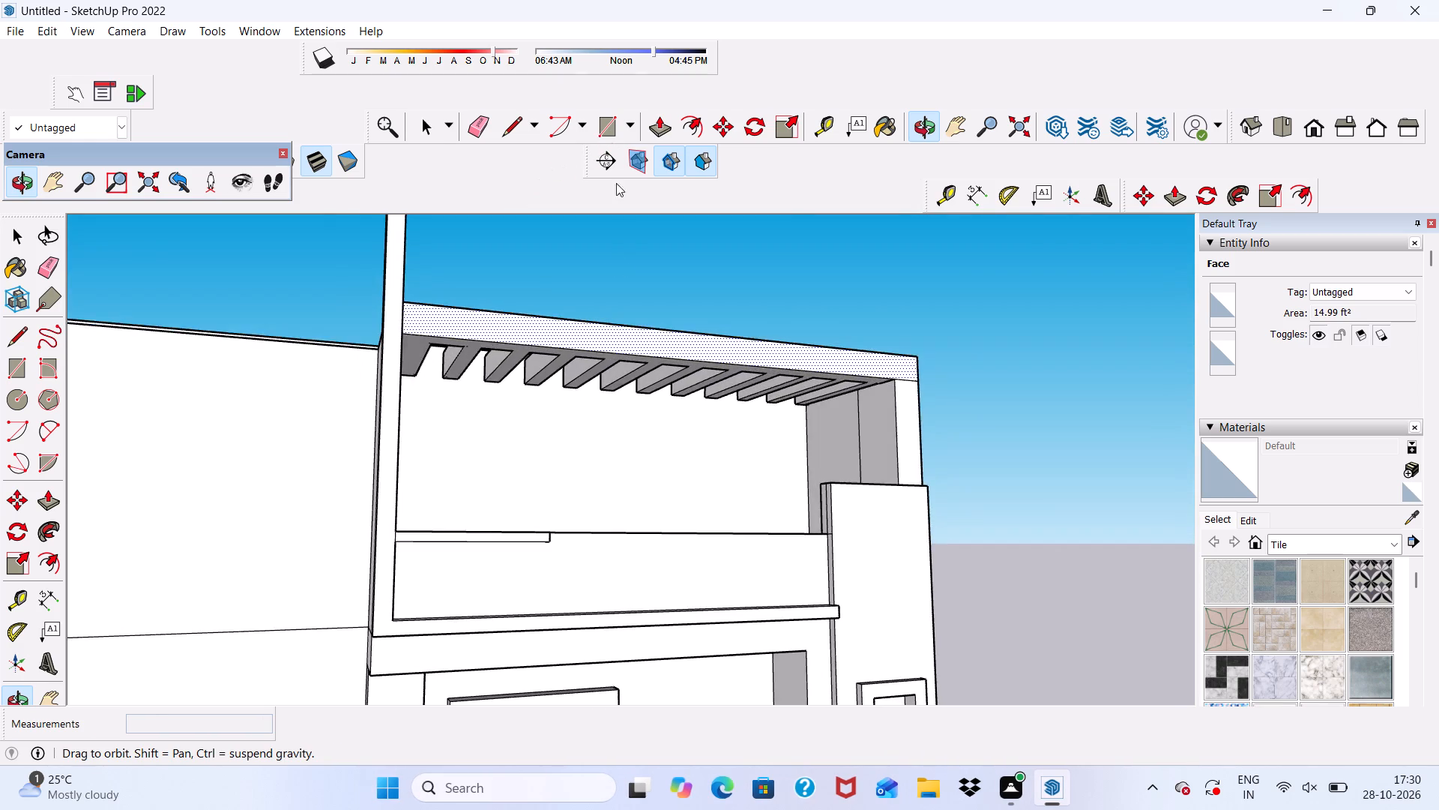
{"action": "scroll", "coordinate": [616, 386], "scroll_direction": "up", "scroll_amount": 5}
{"action": "scroll", "coordinate": [600, 370], "scroll_direction": "down", "scroll_amount": 4}
{"action": "middle_click_drag", "start_coordinate": [599, 363], "coordinate": [460, 283]}
{"action": "scroll", "coordinate": [421, 369], "scroll_direction": "up", "scroll_amount": 4}
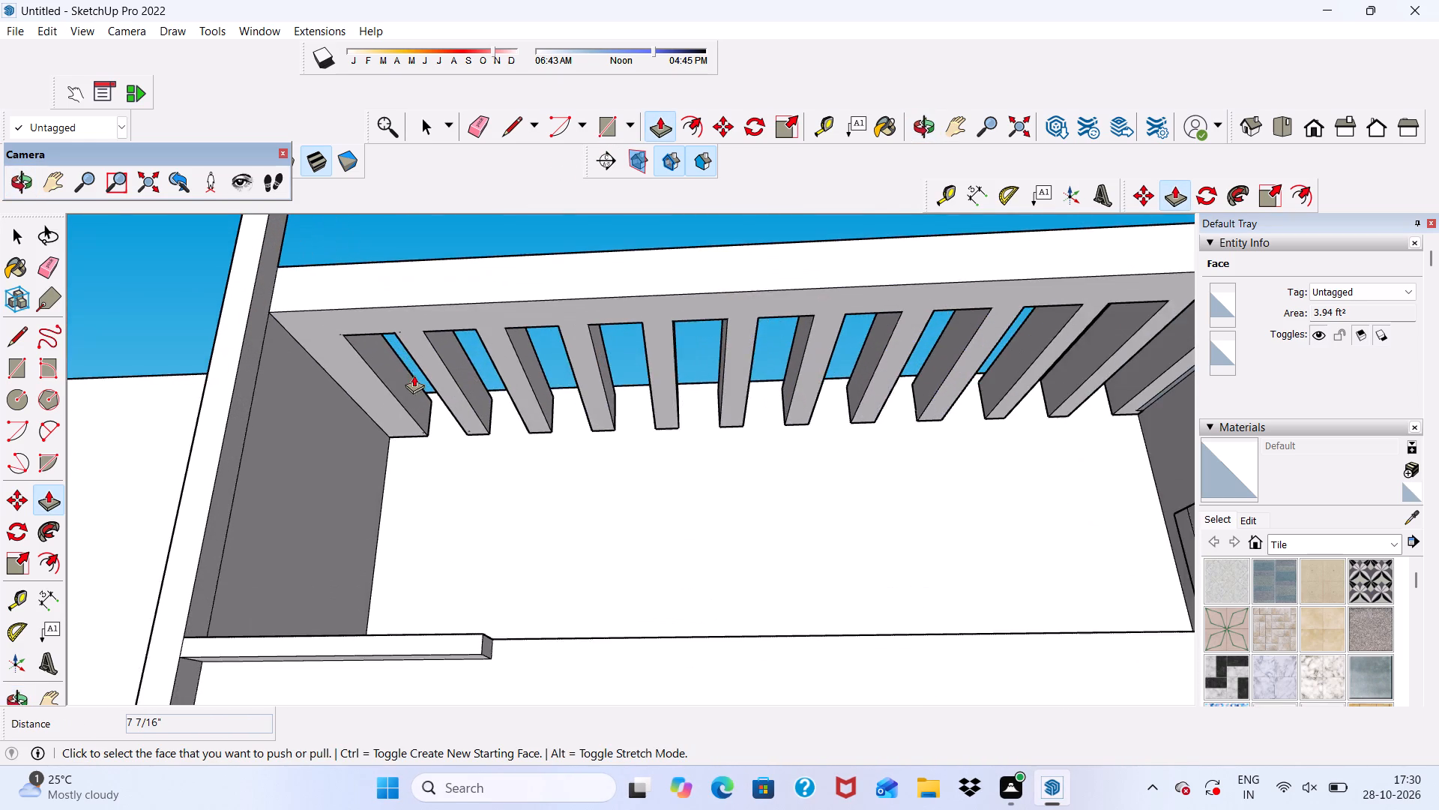
{"action": "scroll", "coordinate": [366, 335], "scroll_direction": "up", "scroll_amount": 2}
{"action": "left_click_drag", "start_coordinate": [338, 320], "coordinate": [331, 310]}
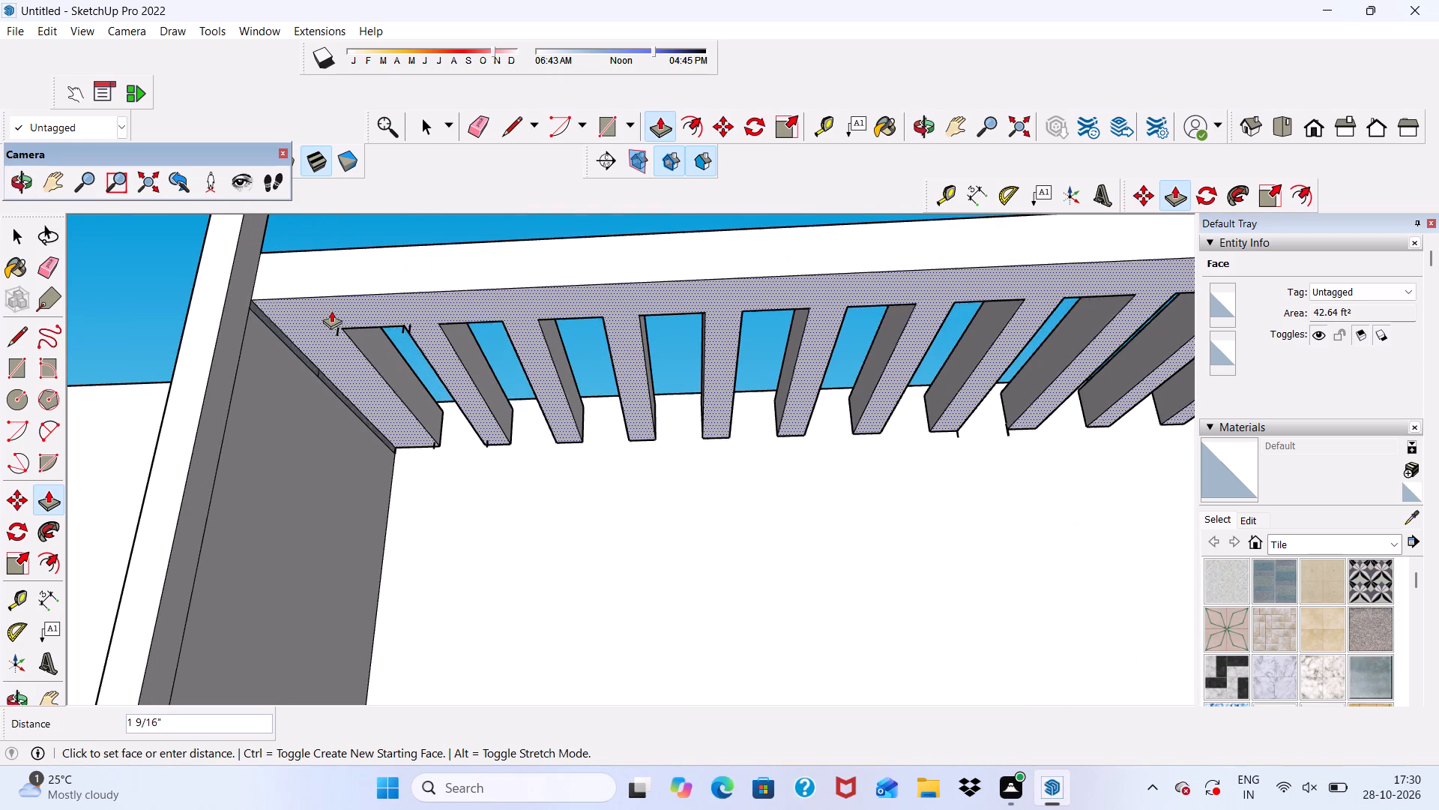
{"action": "left_click_drag", "start_coordinate": [331, 310], "coordinate": [325, 316]}
Examine the slotted slab's alignment with the roof slab from the front, the side end and above.
{"action": "scroll", "coordinate": [309, 366], "scroll_direction": "down", "scroll_amount": 5}
{"action": "scroll", "coordinate": [498, 436], "scroll_direction": "down", "scroll_amount": 5}
{"action": "middle_click_drag", "start_coordinate": [576, 520], "coordinate": [566, 655]}
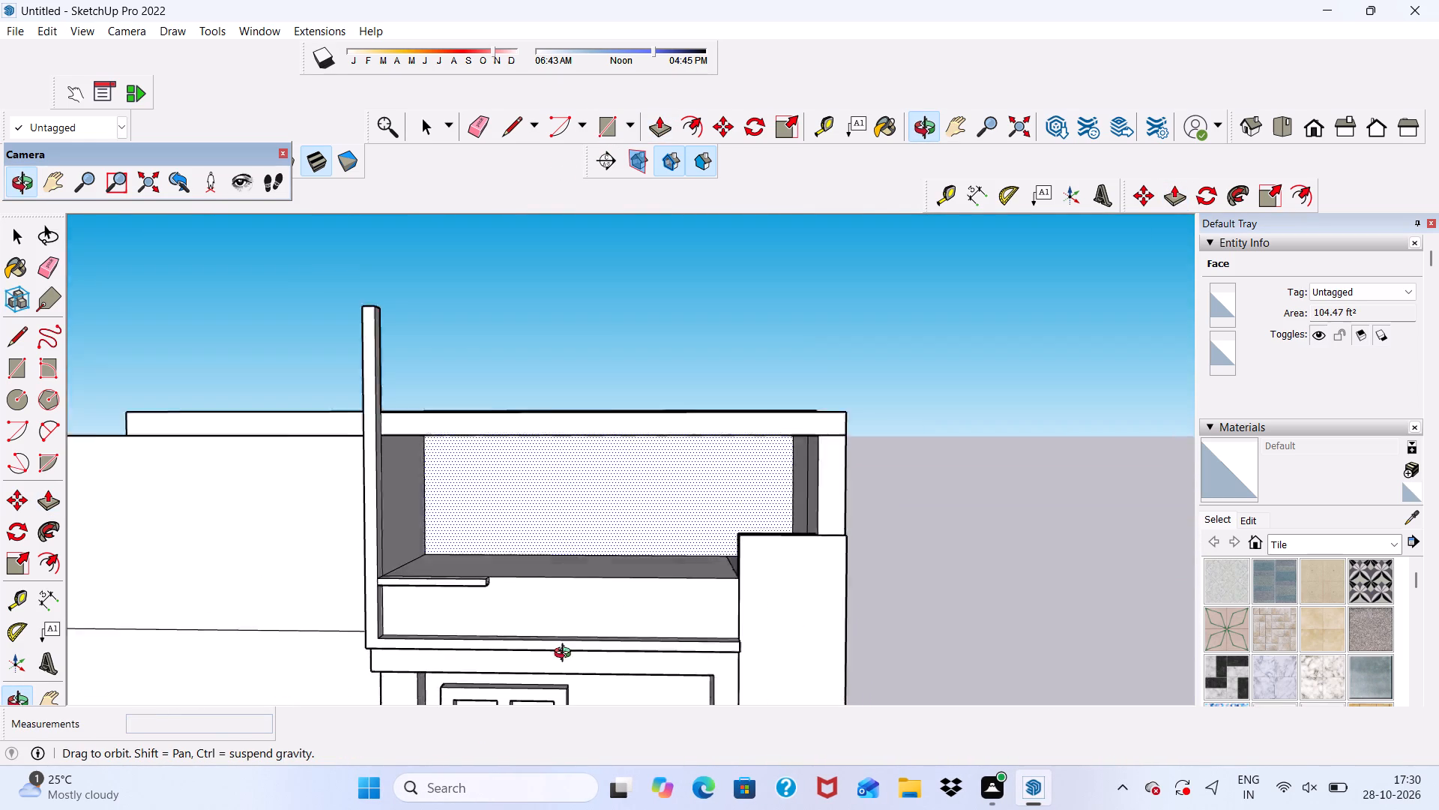
{"action": "middle_click_drag", "start_coordinate": [566, 655], "coordinate": [205, 706]}
{"action": "scroll", "coordinate": [752, 505], "scroll_direction": "up", "scroll_amount": 6}
{"action": "scroll", "coordinate": [680, 421], "scroll_direction": "down", "scroll_amount": 1}
{"action": "middle_click_drag", "start_coordinate": [687, 439], "coordinate": [681, 580]}
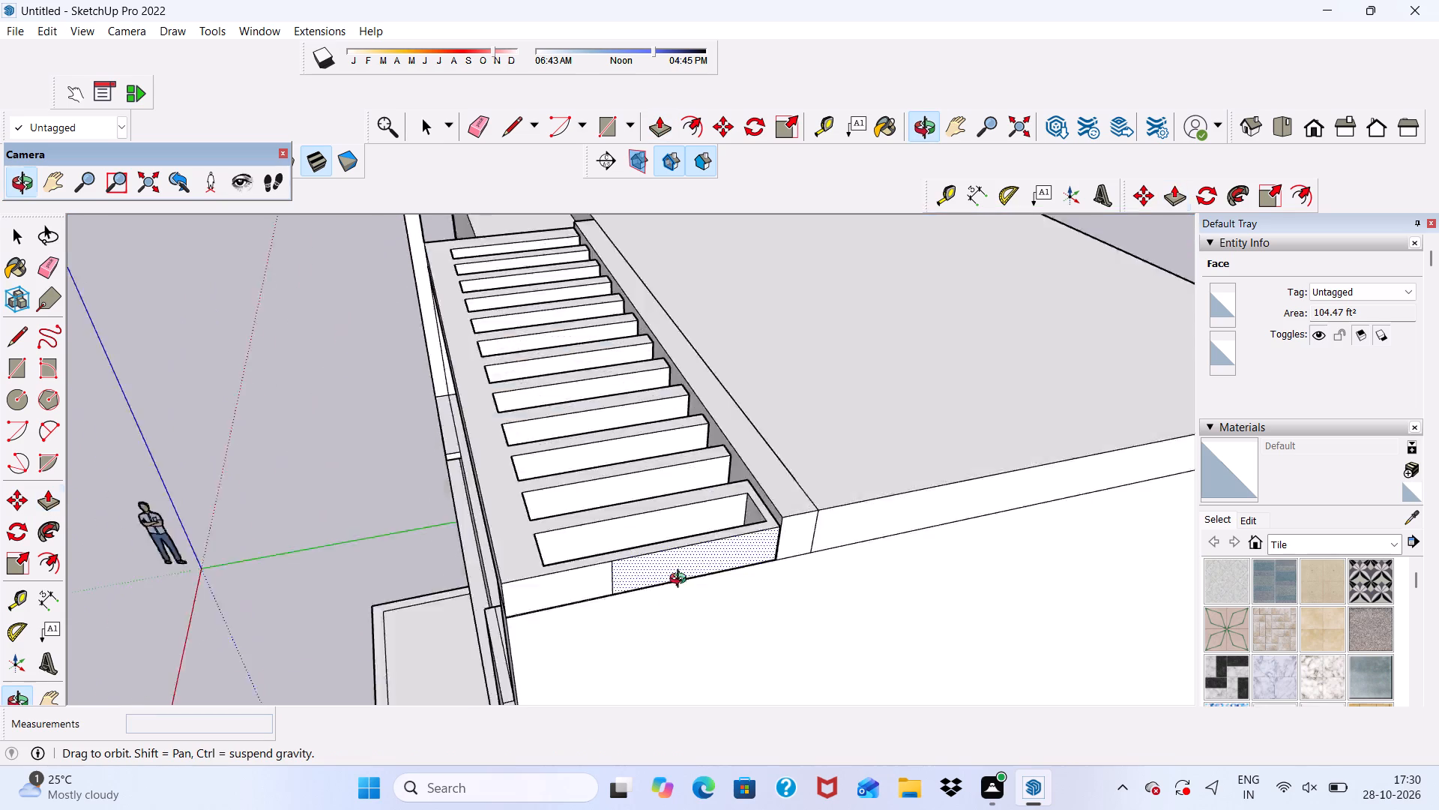
Push/Pull the larger sunken face inside the slotted slab's end slot up 1 3/4", and again about 8 11/16" to the slab's top.
{"action": "middle_click_drag", "start_coordinate": [681, 580], "coordinate": [646, 676]}
{"action": "scroll", "coordinate": [583, 619], "scroll_direction": "up", "scroll_amount": 5}
{"action": "left_click_drag", "start_coordinate": [639, 603], "coordinate": [626, 598]}
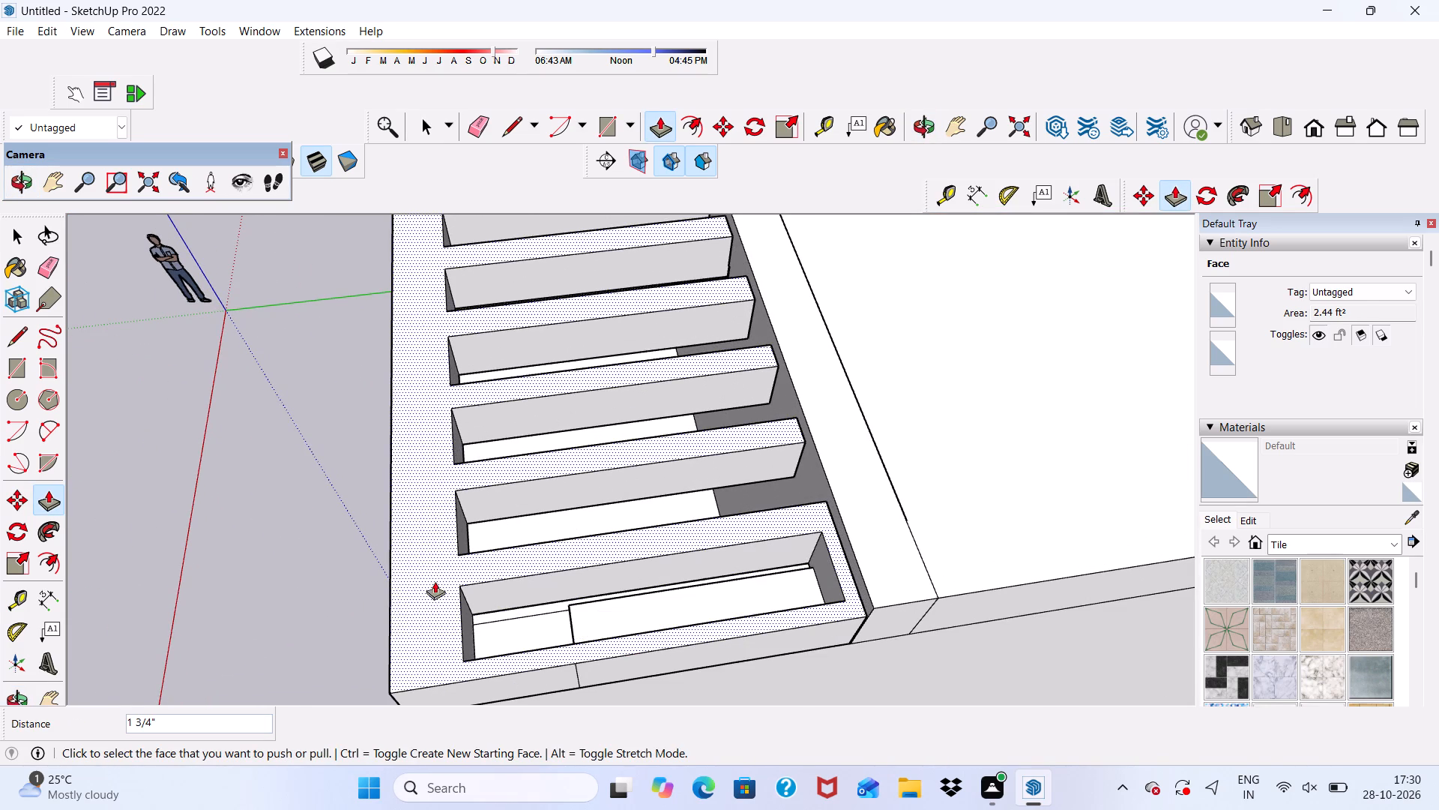
{"action": "middle_click_drag", "start_coordinate": [657, 619], "coordinate": [484, 646]}
{"action": "scroll", "coordinate": [653, 655], "scroll_direction": "down", "scroll_amount": 1}
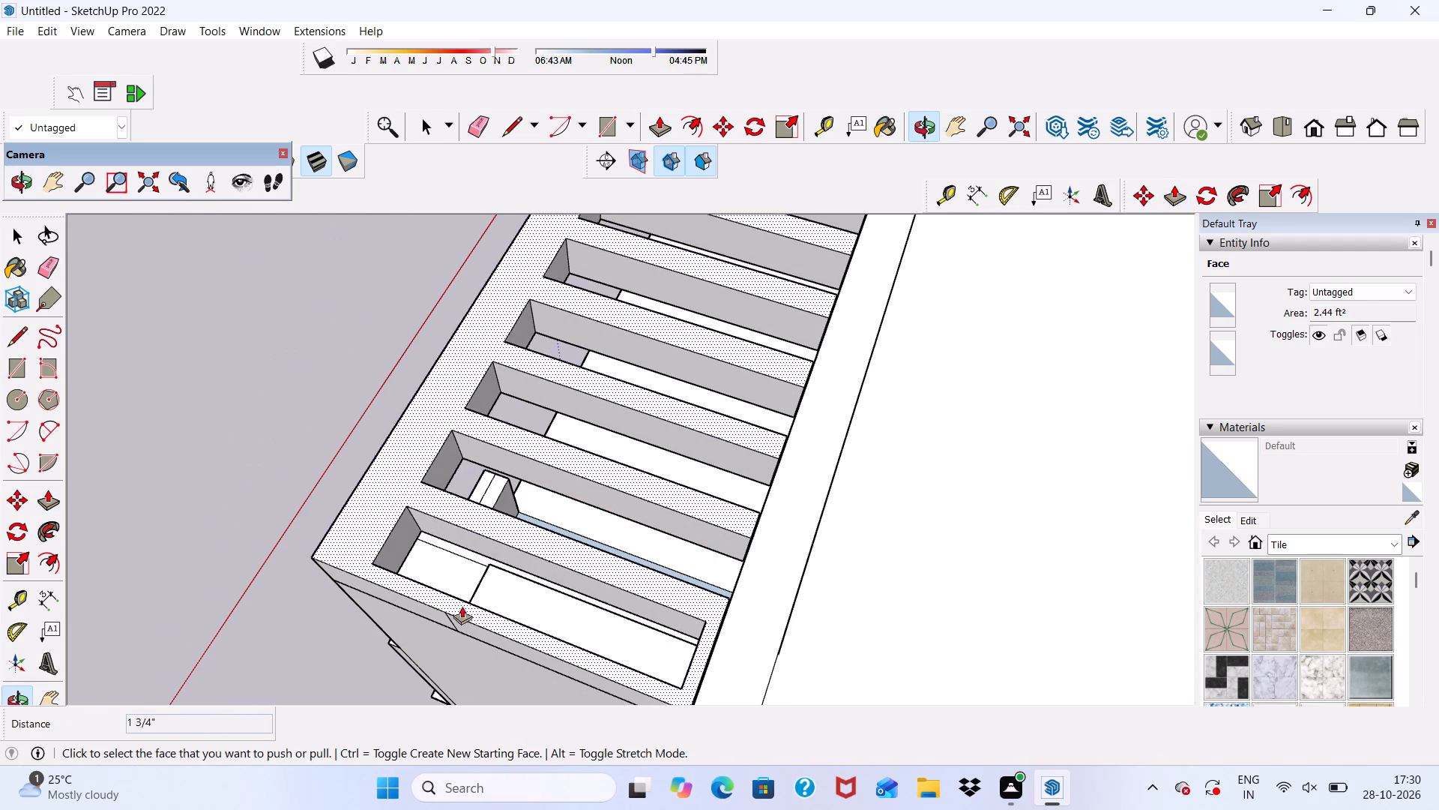
{"action": "scroll", "coordinate": [516, 587], "scroll_direction": "up", "scroll_amount": 4}
{"action": "left_click", "coordinate": [522, 589]}
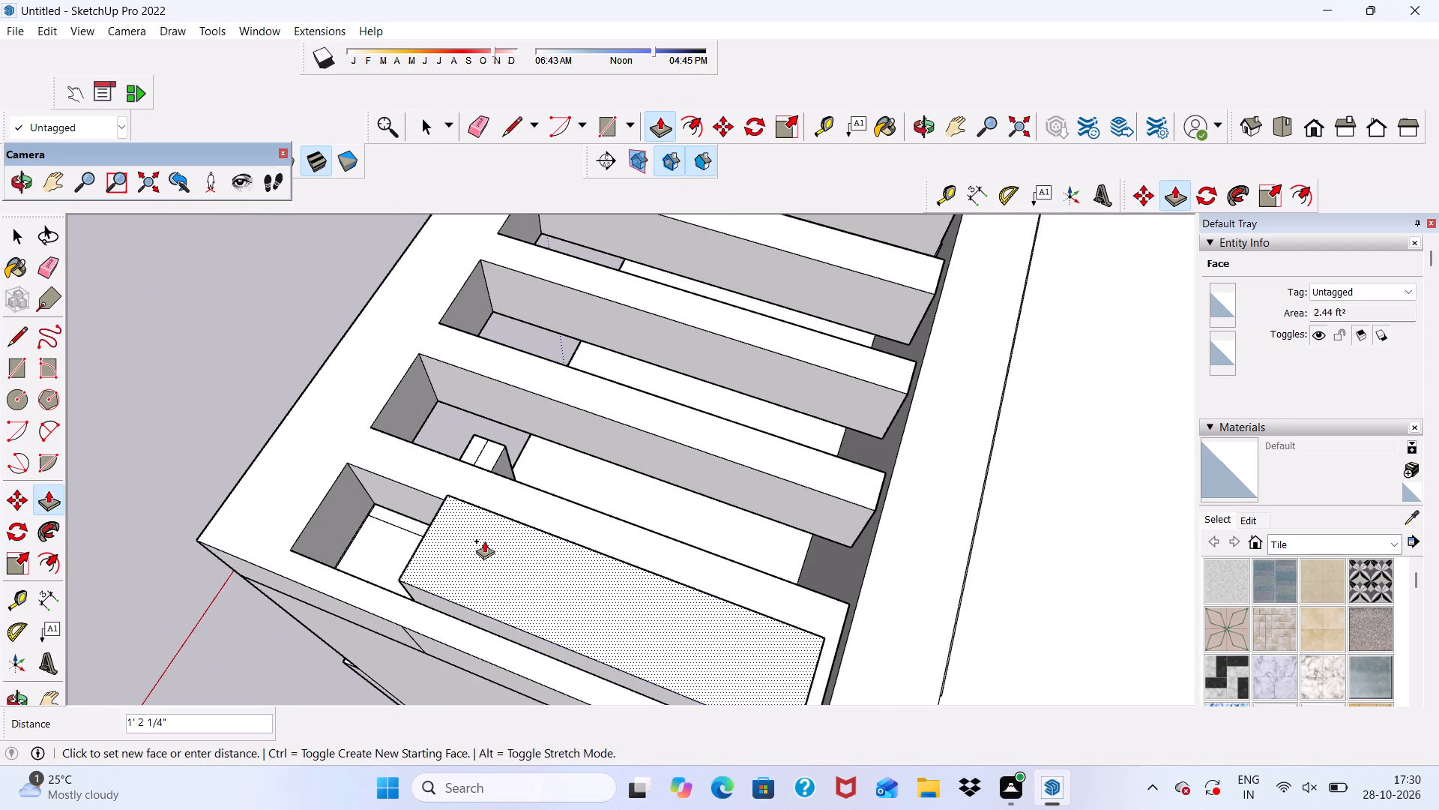
{"action": "left_click", "coordinate": [287, 526]}
Push/Pull the remaining sunken faces in the end slot up to the slab's top, about 10 7/16" and 1' 1 9/16".
{"action": "scroll", "coordinate": [378, 525], "scroll_direction": "up", "scroll_amount": 4}
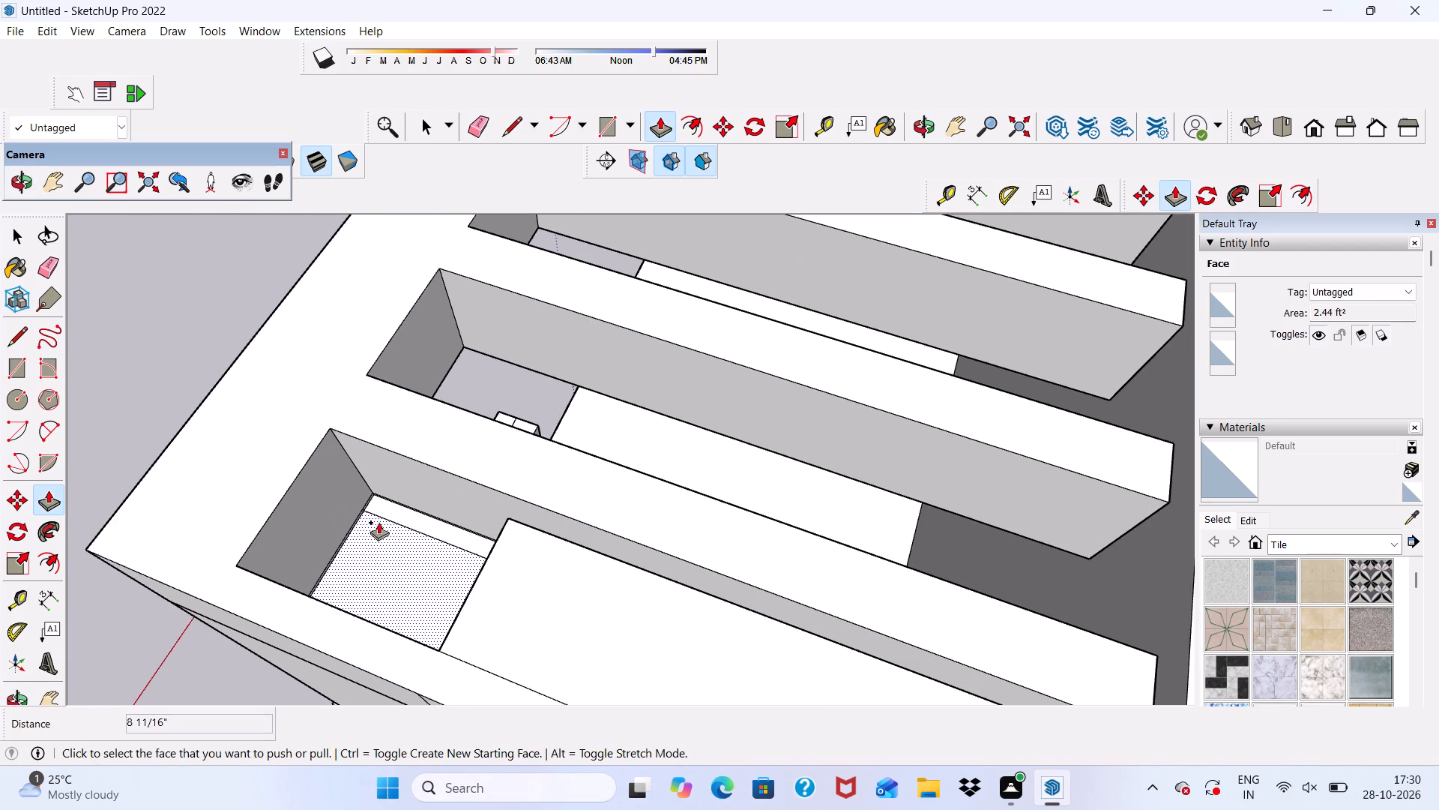
{"action": "scroll", "coordinate": [381, 557], "scroll_direction": "up", "scroll_amount": 1}
{"action": "left_click", "coordinate": [383, 565]}
{"action": "left_click", "coordinate": [636, 481]}
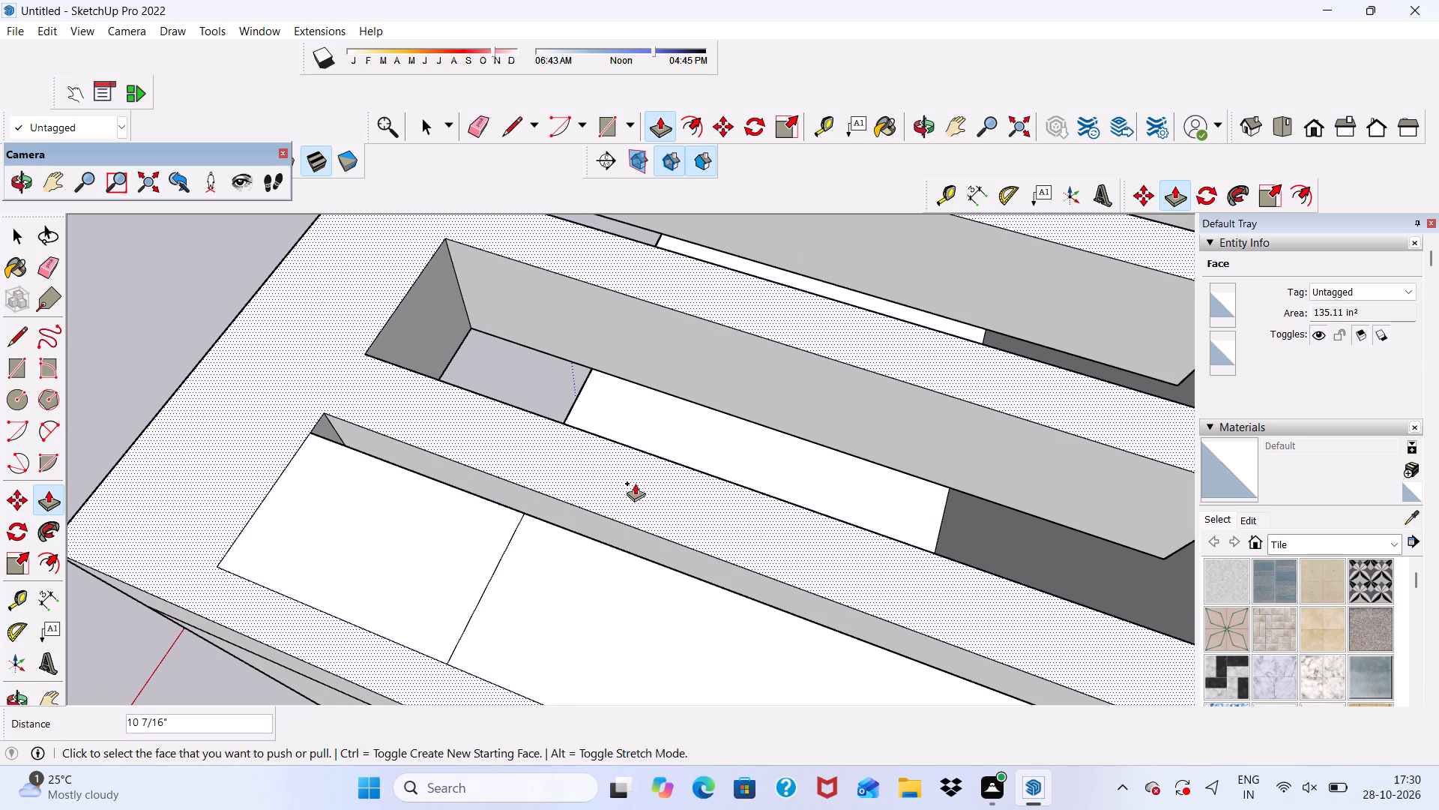
{"action": "middle_click_drag", "start_coordinate": [620, 520], "coordinate": [811, 451]}
{"action": "scroll", "coordinate": [740, 482], "scroll_direction": "up", "scroll_amount": 4}
{"action": "left_click", "coordinate": [698, 487]}
{"action": "scroll", "coordinate": [714, 572], "scroll_direction": "down", "scroll_amount": 4}
{"action": "scroll", "coordinate": [633, 460], "scroll_direction": "down", "scroll_amount": 4}
{"action": "left_click", "coordinate": [724, 655]}
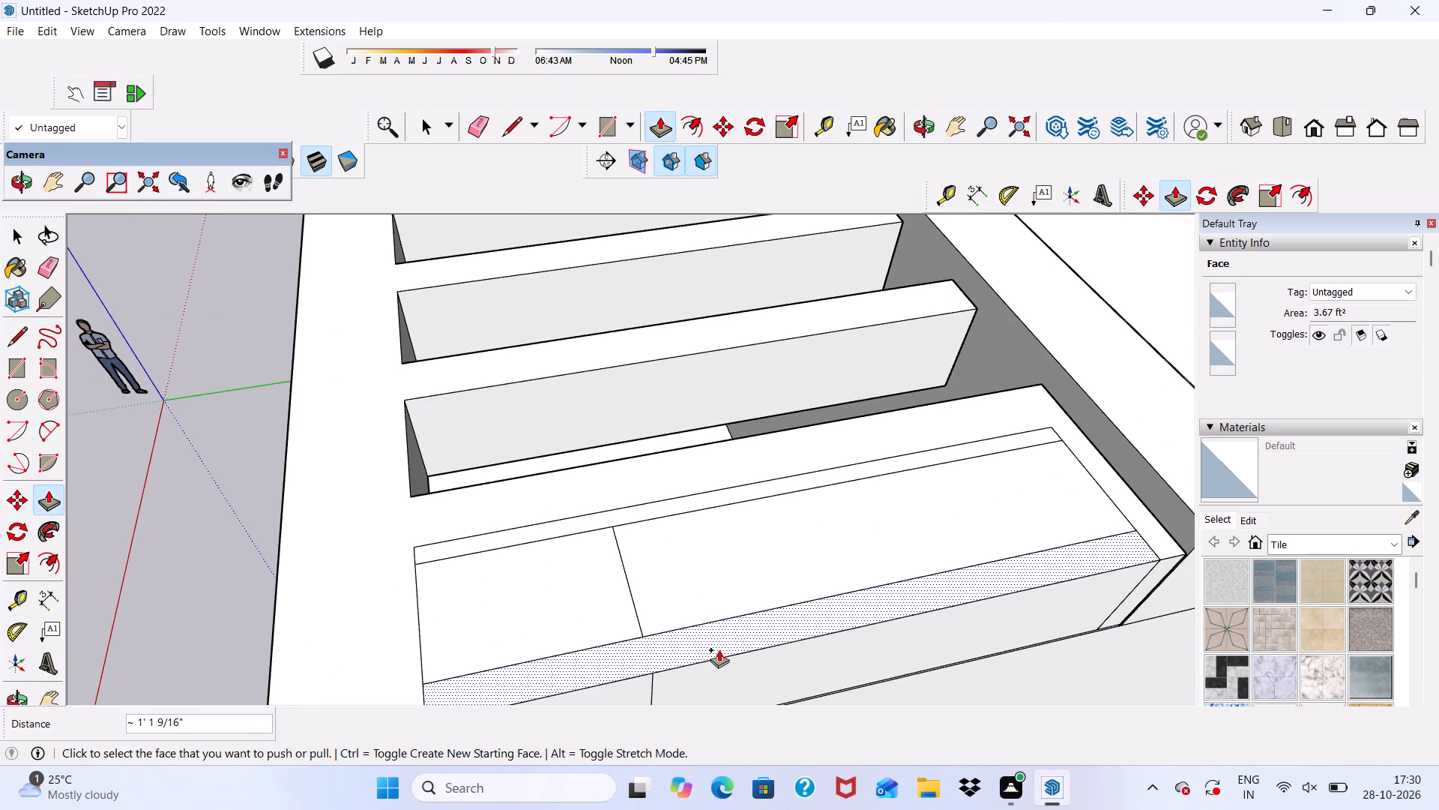
Erase the leftover outline and dividing lines on the slab's top face where the end slot was filled.
{"action": "left_click", "coordinate": [483, 118]}
{"action": "left_click_drag", "start_coordinate": [600, 511], "coordinate": [609, 541]}
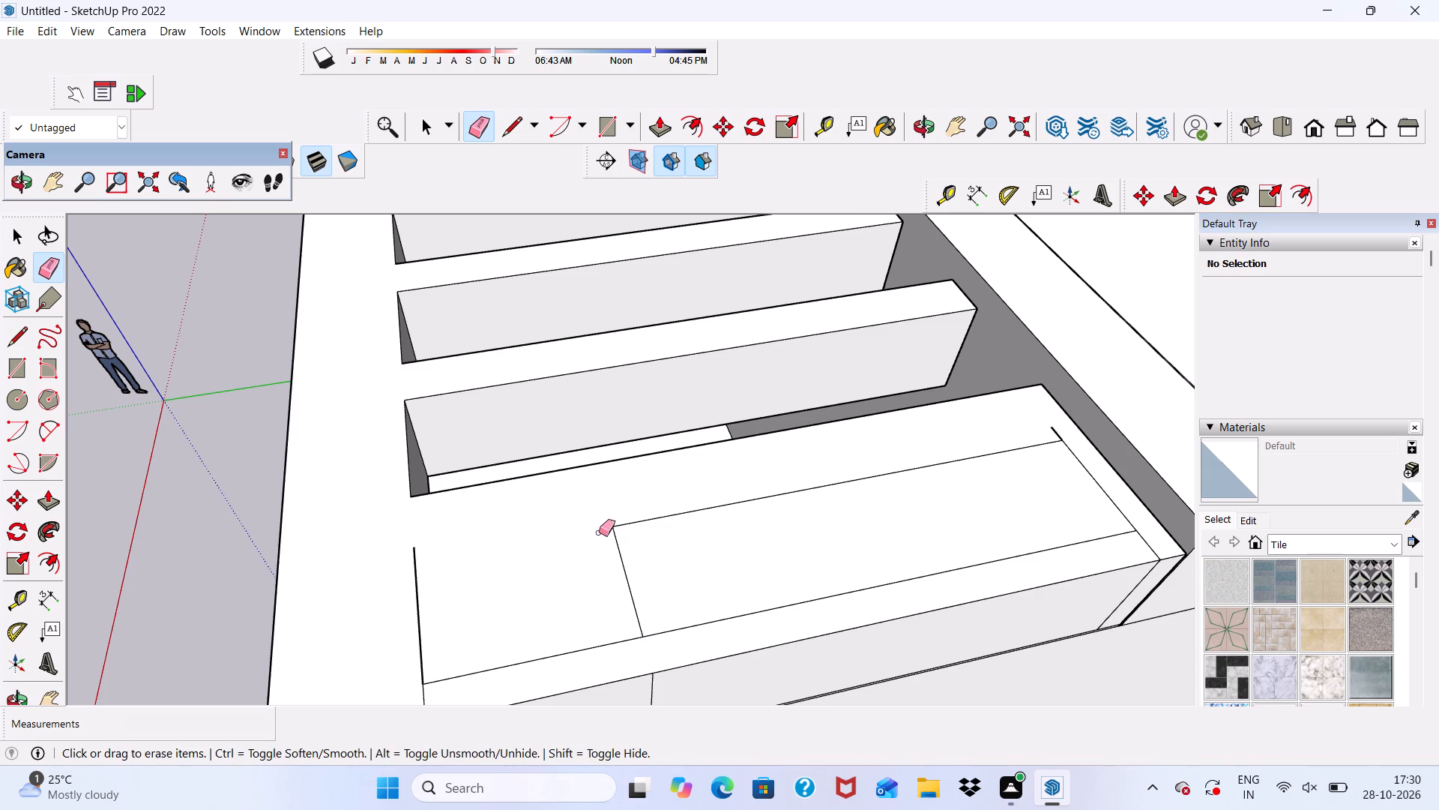
{"action": "left_click_drag", "start_coordinate": [597, 524], "coordinate": [674, 556]}
{"action": "left_click", "coordinate": [672, 551]}
{"action": "left_click", "coordinate": [669, 543]}
{"action": "left_click_drag", "start_coordinate": [666, 537], "coordinate": [643, 508]}
{"action": "left_click", "coordinate": [643, 508]}
{"action": "left_click_drag", "start_coordinate": [1117, 503], "coordinate": [1108, 516]}
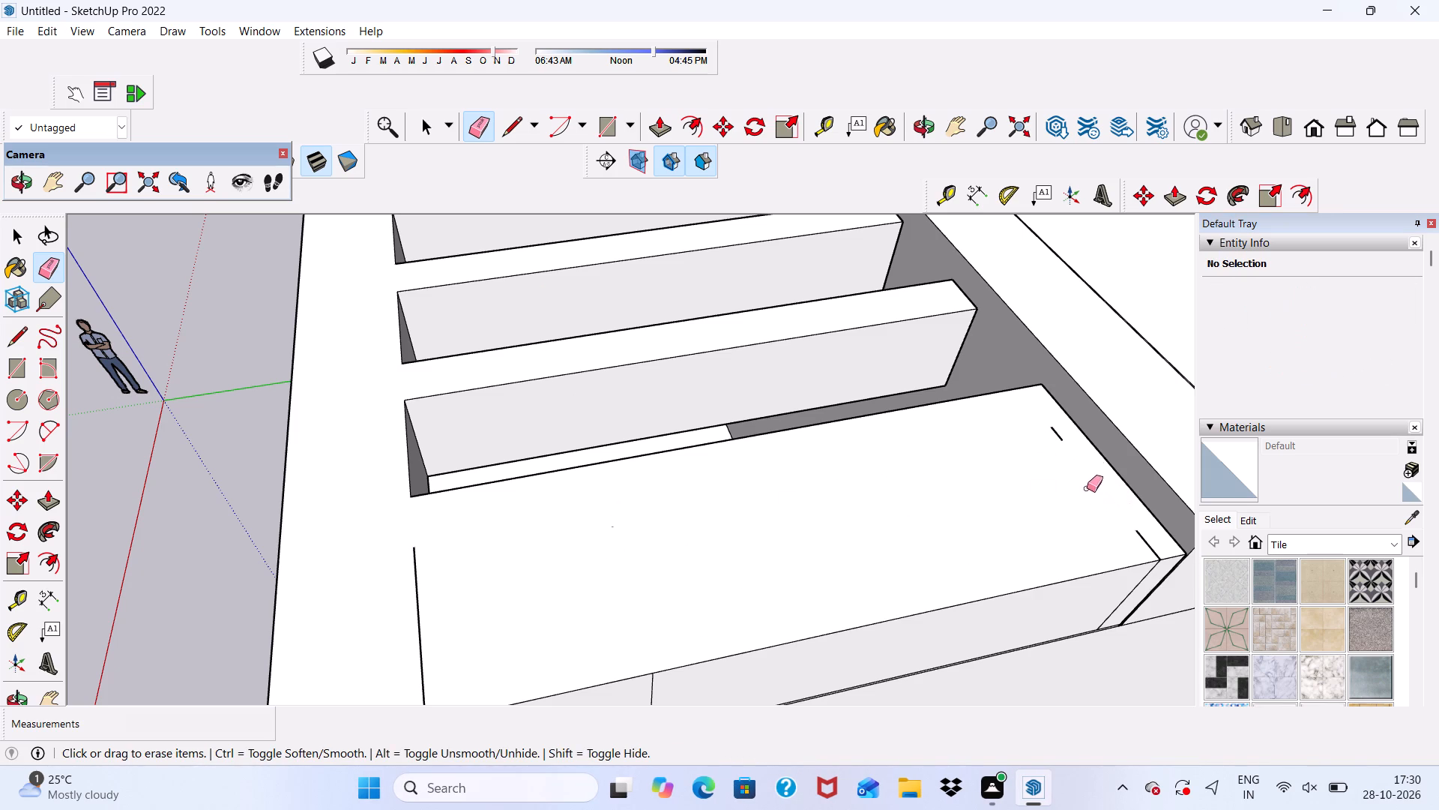
{"action": "left_click_drag", "start_coordinate": [1055, 434], "coordinate": [1052, 424]}
{"action": "left_click_drag", "start_coordinate": [413, 664], "coordinate": [435, 657]}
{"action": "left_click", "coordinate": [411, 561]}
{"action": "left_click", "coordinate": [414, 554]}
{"action": "scroll", "coordinate": [406, 531], "scroll_direction": "down", "scroll_amount": 2}
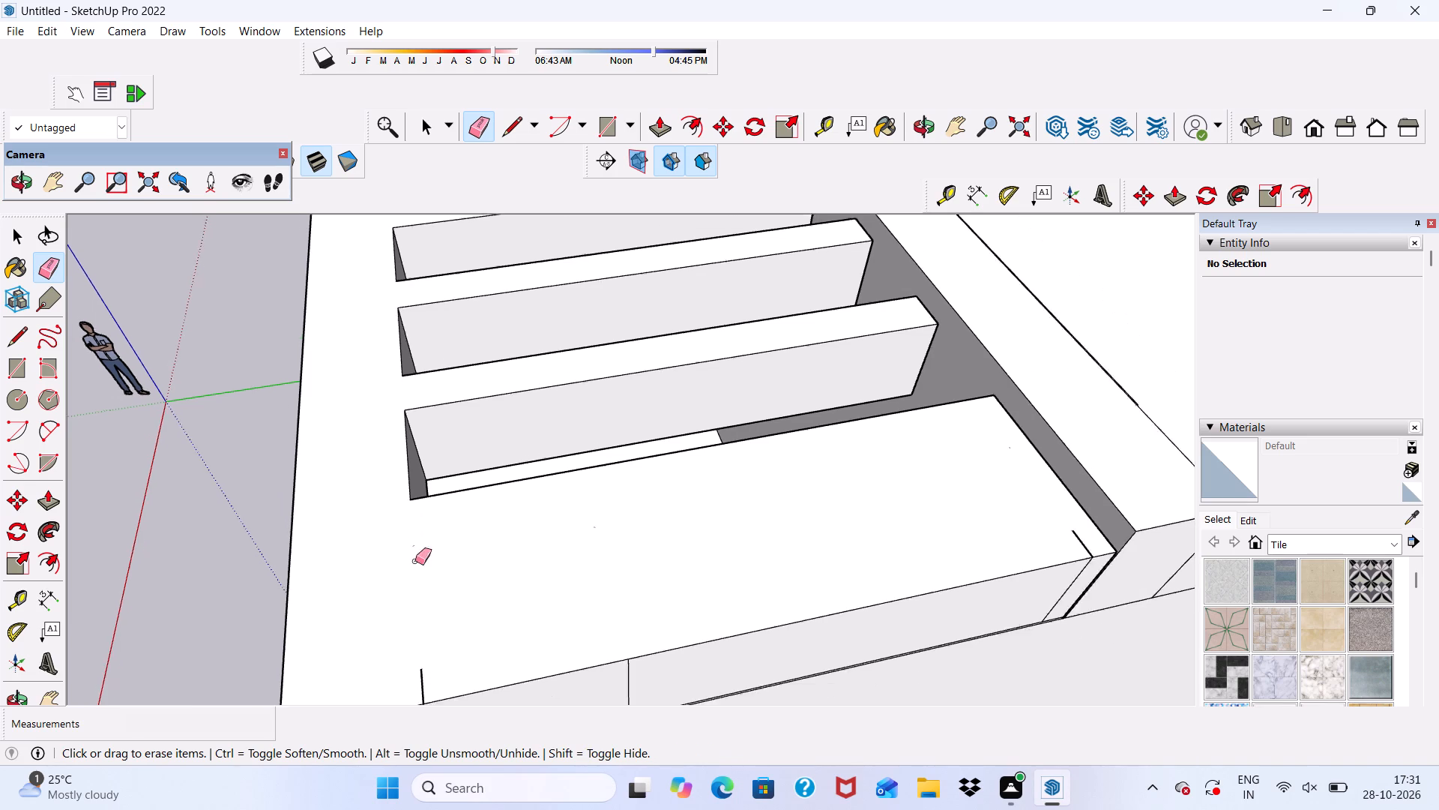
{"action": "scroll", "coordinate": [415, 561], "scroll_direction": "down", "scroll_amount": 2}
{"action": "scroll", "coordinate": [449, 682], "scroll_direction": "up", "scroll_amount": 3}
{"action": "left_click", "coordinate": [418, 652]}
{"action": "scroll", "coordinate": [414, 637], "scroll_direction": "down", "scroll_amount": 3}
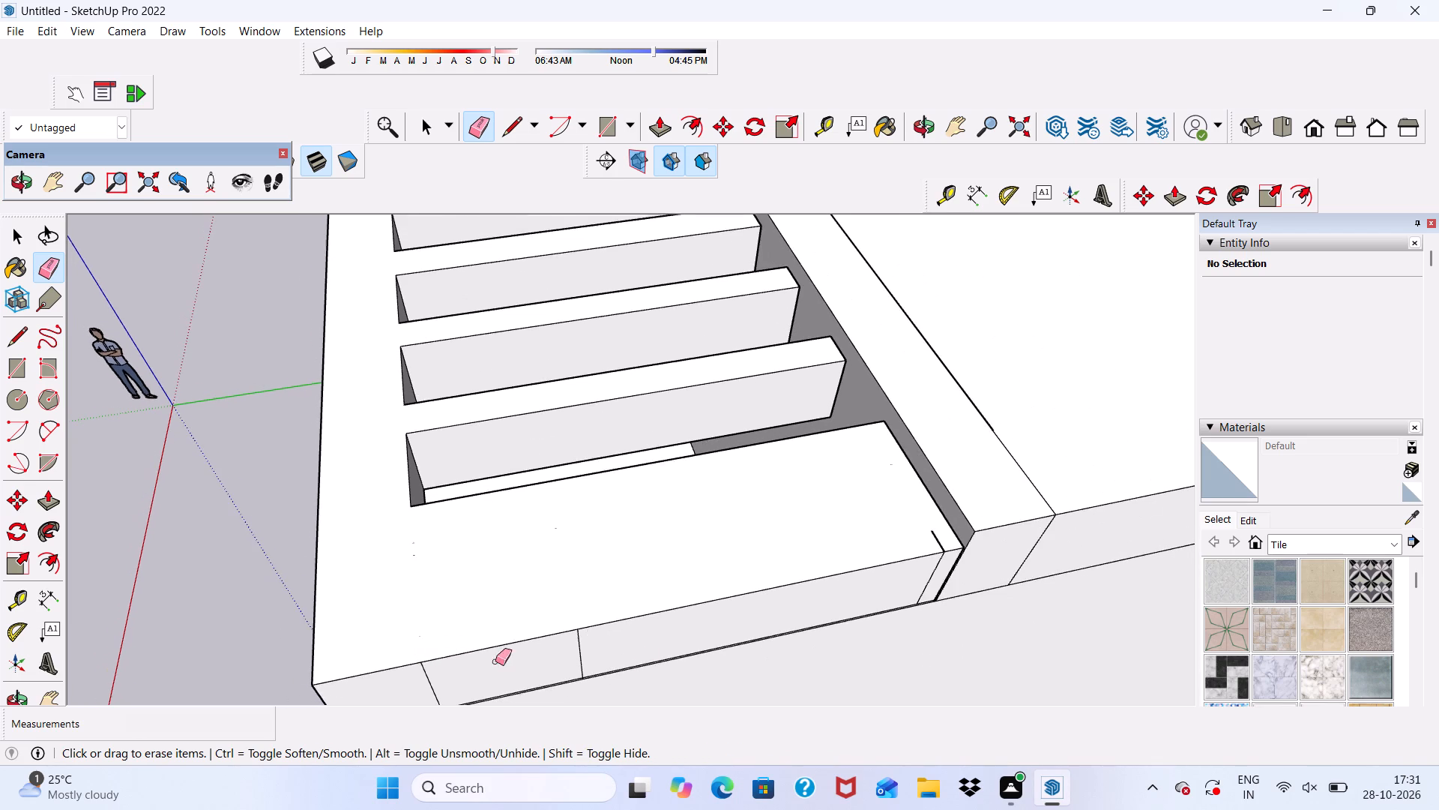
Erase the vertical seam lines on the slotted slab's end face and the last stray stub on its top.
{"action": "middle_click_drag", "start_coordinate": [681, 658], "coordinate": [630, 494]}
{"action": "scroll", "coordinate": [336, 548], "scroll_direction": "up", "scroll_amount": 3}
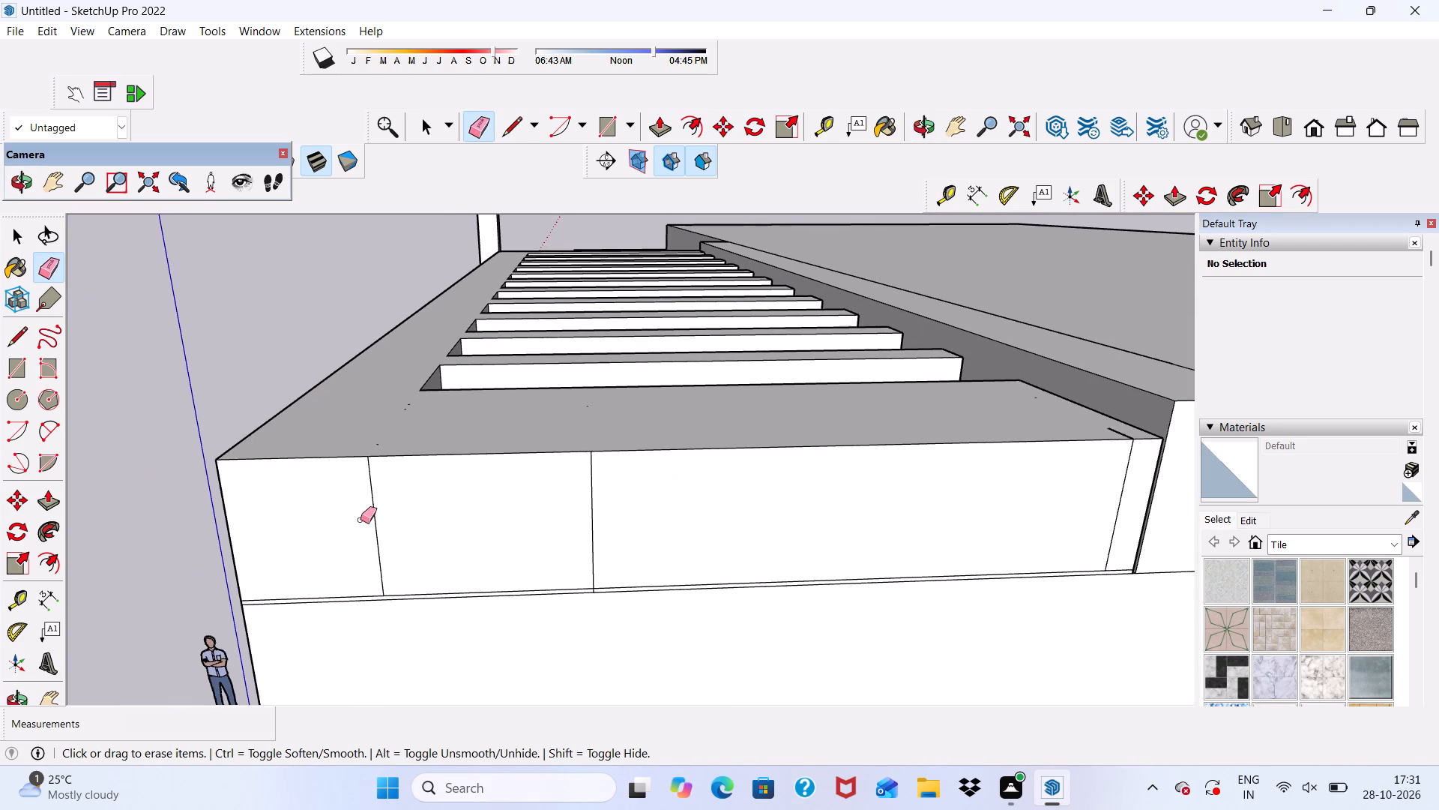
{"action": "left_click_drag", "start_coordinate": [366, 520], "coordinate": [630, 572]}
{"action": "scroll", "coordinate": [553, 553], "scroll_direction": "down", "scroll_amount": 5}
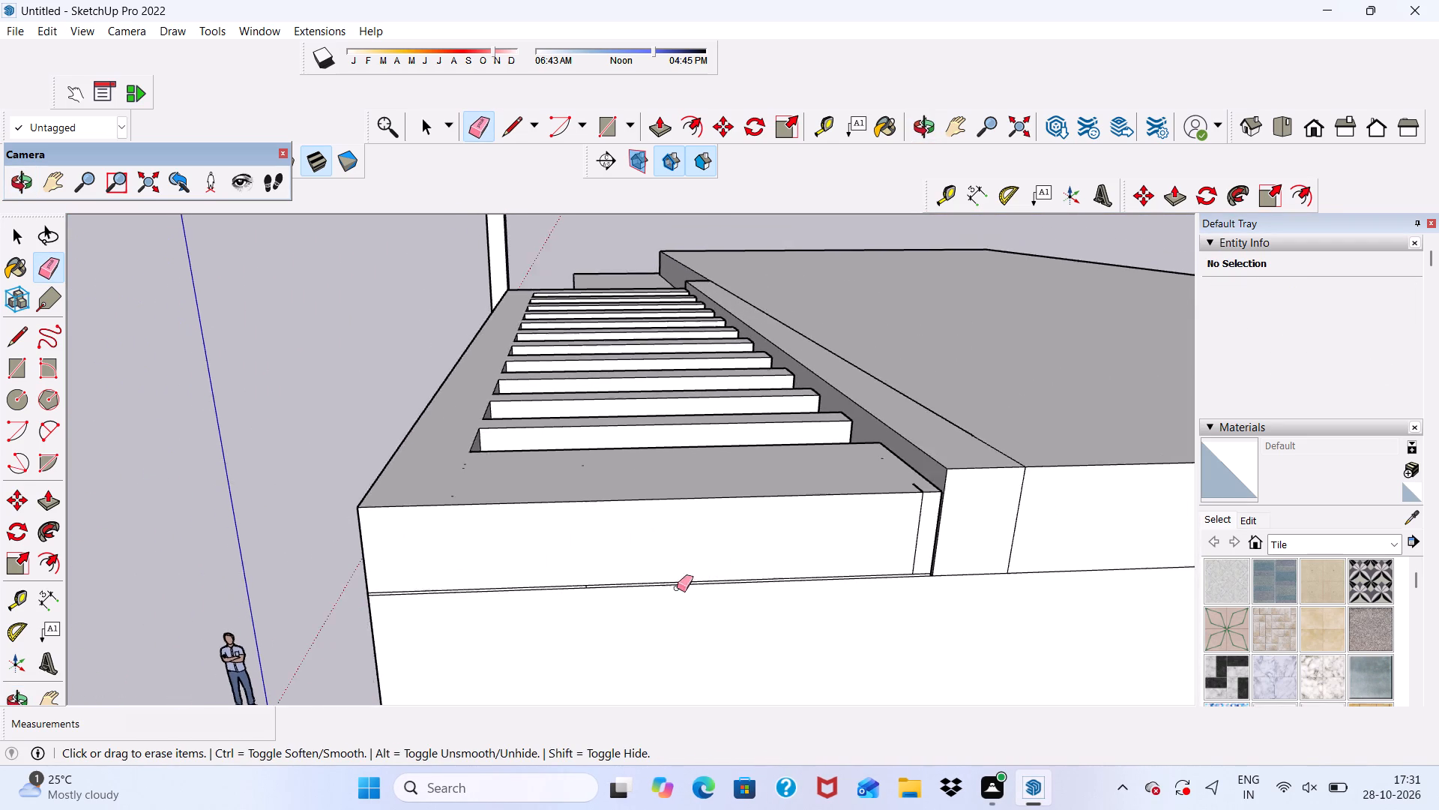
{"action": "scroll", "coordinate": [782, 545], "scroll_direction": "up", "scroll_amount": 5}
{"action": "left_click_drag", "start_coordinate": [937, 505], "coordinate": [1012, 532]}
{"action": "scroll", "coordinate": [981, 466], "scroll_direction": "up", "scroll_amount": 5}
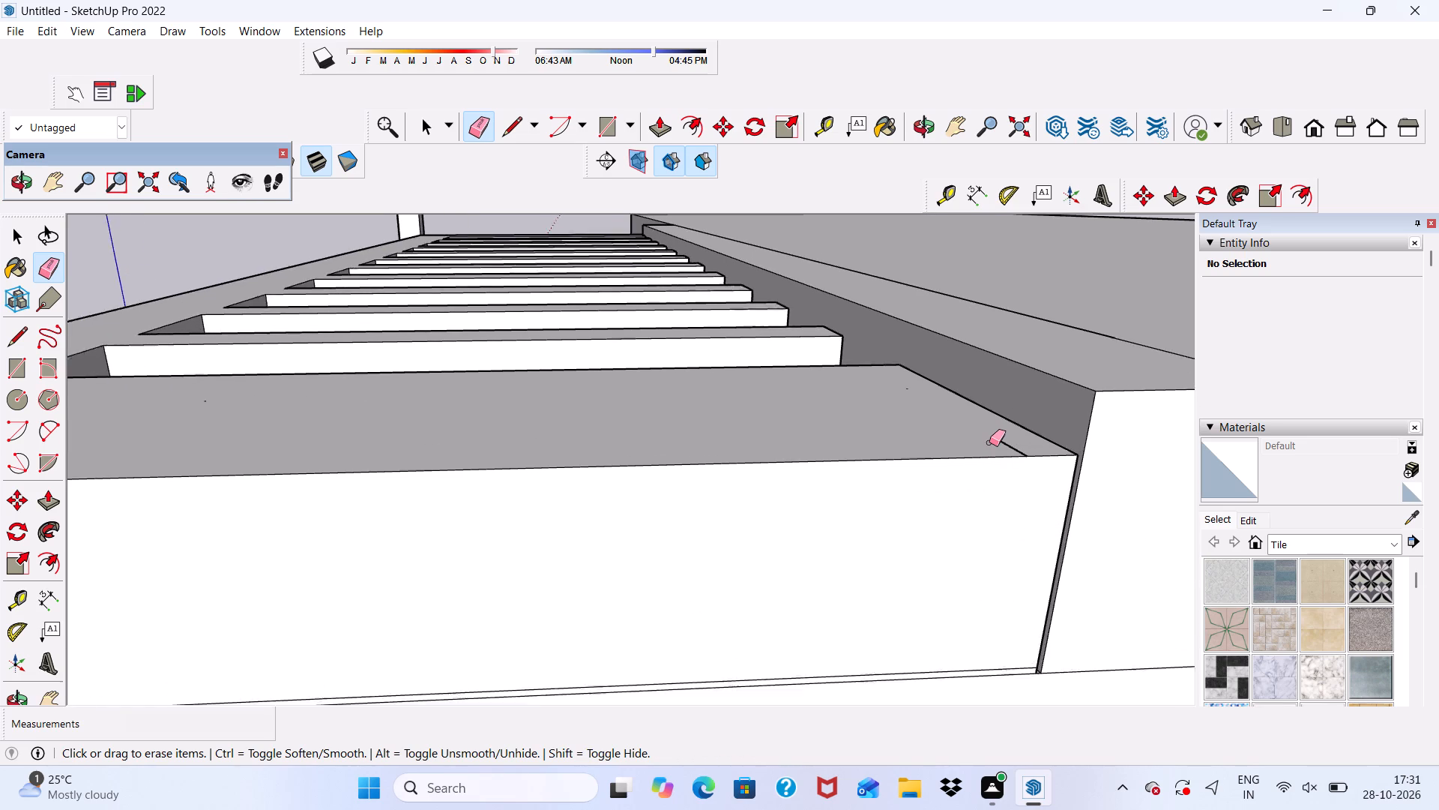
{"action": "scroll", "coordinate": [989, 442], "scroll_direction": "up", "scroll_amount": 1}
{"action": "left_click_drag", "start_coordinate": [989, 442], "coordinate": [1015, 448]}
{"action": "scroll", "coordinate": [975, 412], "scroll_direction": "down", "scroll_amount": 2}
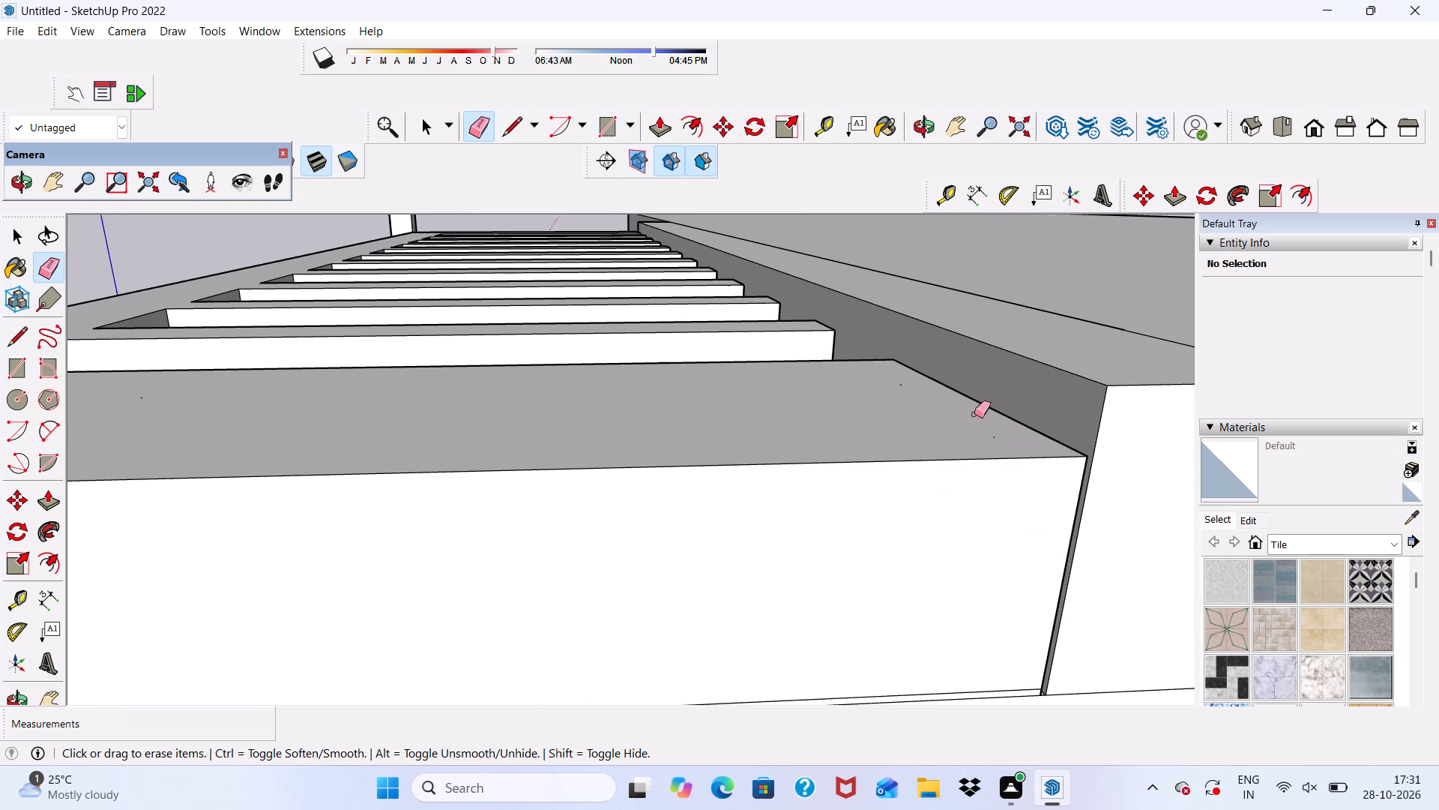
Erase the horizontal lines separating the slotted slab's end face from the wall below, including the small leftover fragments.
{"action": "scroll", "coordinate": [974, 414], "scroll_direction": "down", "scroll_amount": 3}
{"action": "middle_click_drag", "start_coordinate": [968, 565], "coordinate": [934, 460]}
{"action": "scroll", "coordinate": [900, 541], "scroll_direction": "up", "scroll_amount": 3}
{"action": "left_click_drag", "start_coordinate": [897, 554], "coordinate": [895, 577]}
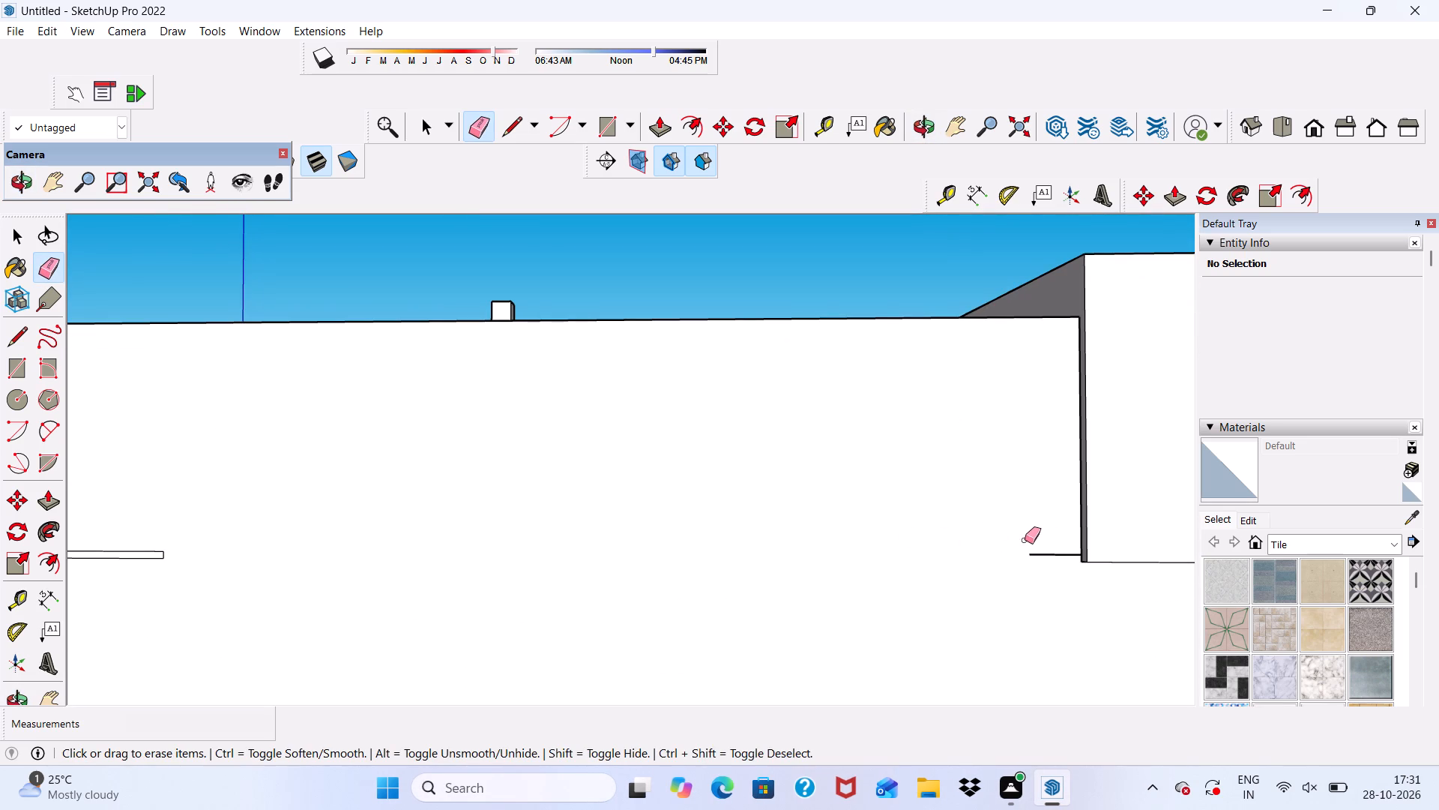
{"action": "left_click_drag", "start_coordinate": [1059, 546], "coordinate": [1057, 562]}
{"action": "scroll", "coordinate": [926, 516], "scroll_direction": "down", "scroll_amount": 13}
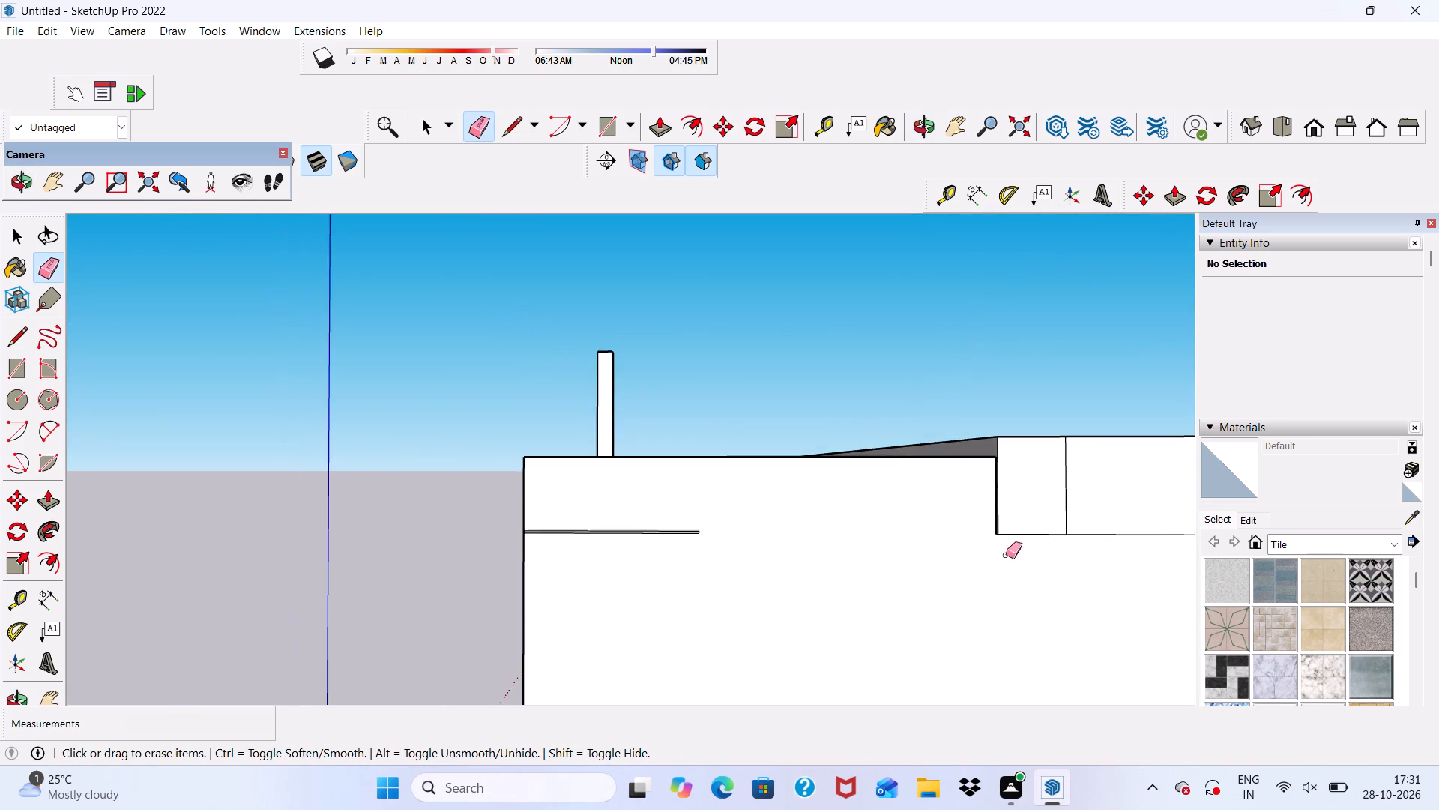
{"action": "scroll", "coordinate": [1006, 555], "scroll_direction": "down", "scroll_amount": 1}
{"action": "scroll", "coordinate": [809, 547], "scroll_direction": "up", "scroll_amount": 4}
{"action": "left_click_drag", "start_coordinate": [615, 544], "coordinate": [612, 565]}
{"action": "left_click_drag", "start_coordinate": [573, 512], "coordinate": [577, 544]}
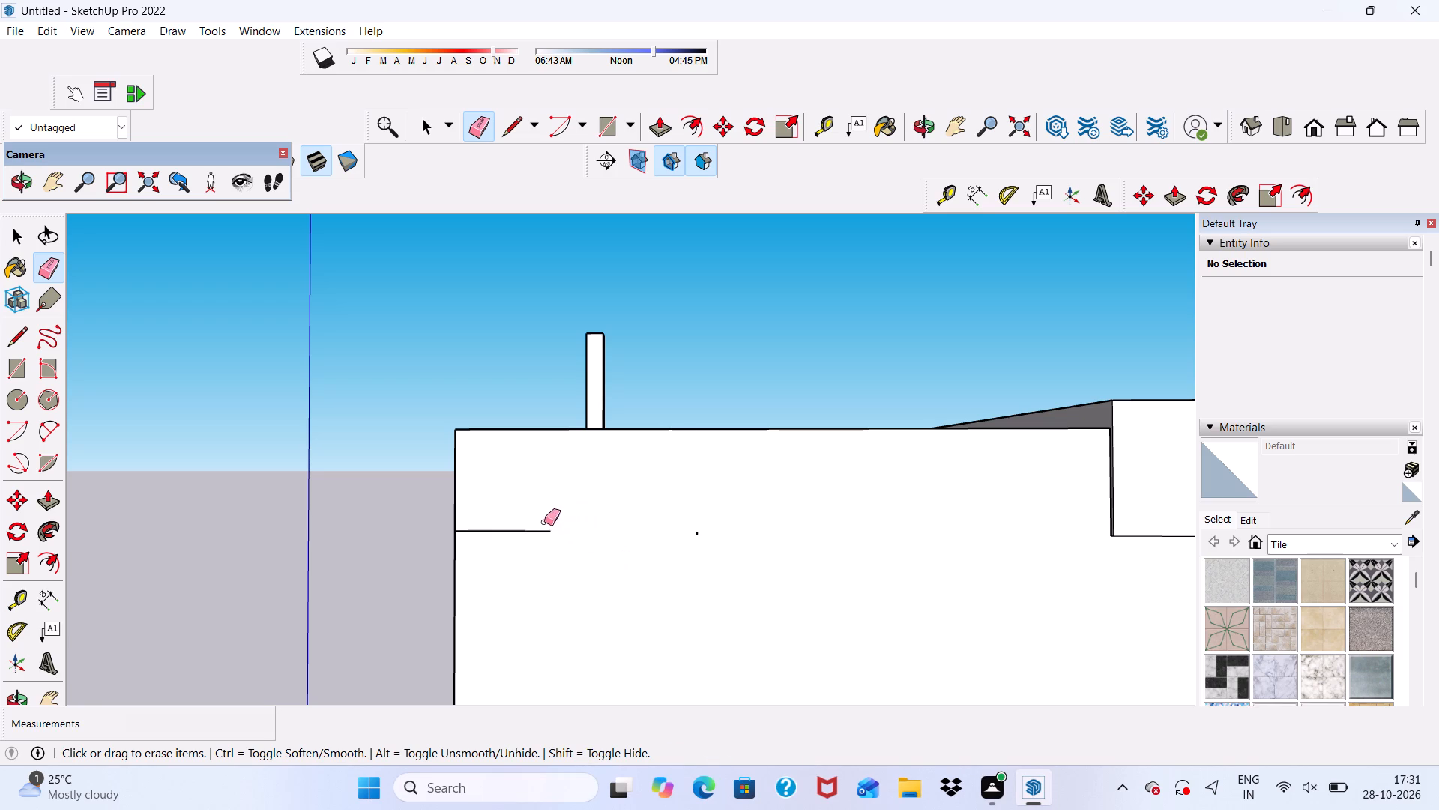
{"action": "left_click_drag", "start_coordinate": [501, 532], "coordinate": [498, 550]}
{"action": "left_click_drag", "start_coordinate": [697, 529], "coordinate": [704, 534]}
{"action": "left_click_drag", "start_coordinate": [697, 528], "coordinate": [697, 538]}
{"action": "left_click_drag", "start_coordinate": [697, 538], "coordinate": [697, 538]}
{"action": "left_click_drag", "start_coordinate": [696, 531], "coordinate": [699, 538]}
{"action": "left_click_drag", "start_coordinate": [701, 530], "coordinate": [705, 540]}
{"action": "left_click_drag", "start_coordinate": [696, 559], "coordinate": [693, 584]}
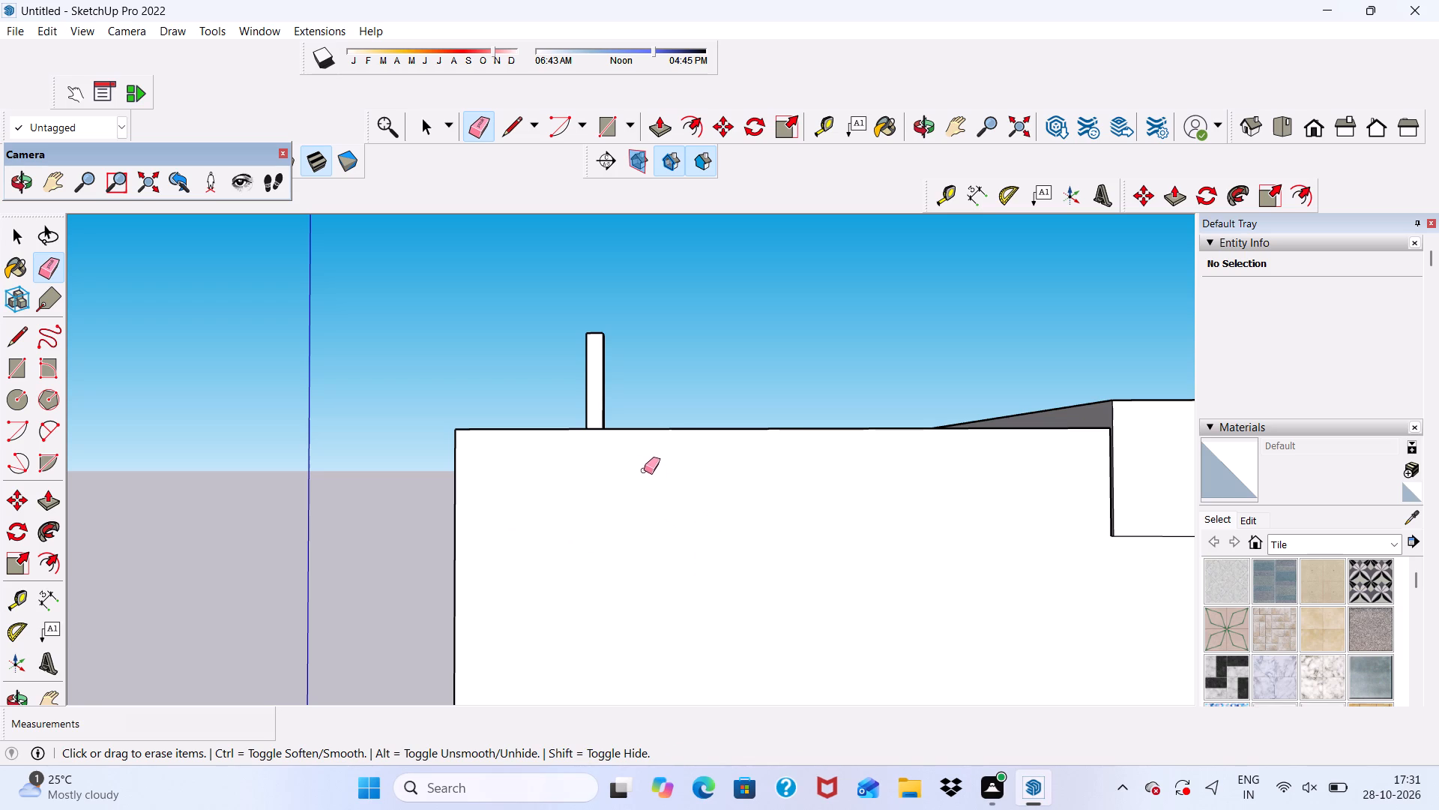
{"action": "key", "text": "space"}
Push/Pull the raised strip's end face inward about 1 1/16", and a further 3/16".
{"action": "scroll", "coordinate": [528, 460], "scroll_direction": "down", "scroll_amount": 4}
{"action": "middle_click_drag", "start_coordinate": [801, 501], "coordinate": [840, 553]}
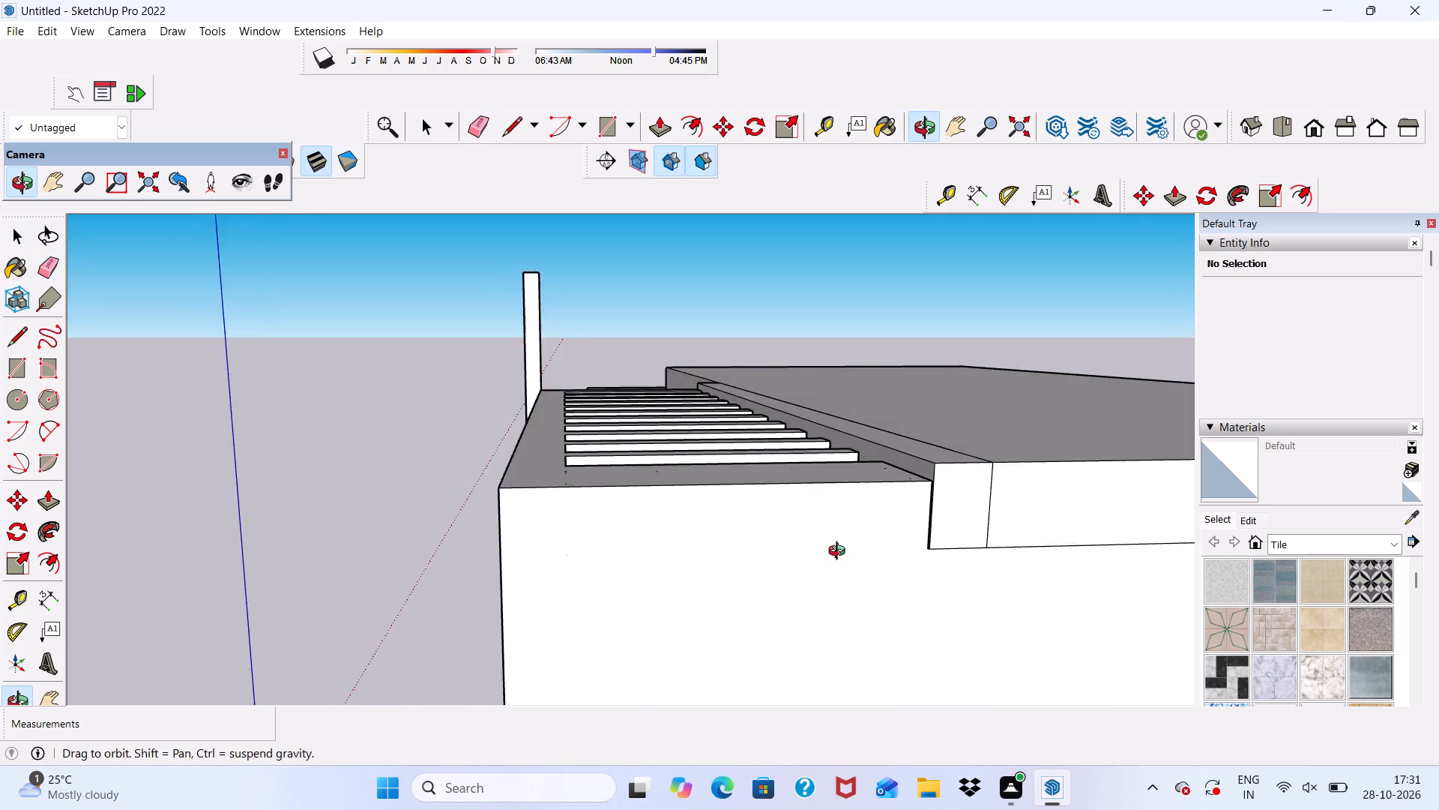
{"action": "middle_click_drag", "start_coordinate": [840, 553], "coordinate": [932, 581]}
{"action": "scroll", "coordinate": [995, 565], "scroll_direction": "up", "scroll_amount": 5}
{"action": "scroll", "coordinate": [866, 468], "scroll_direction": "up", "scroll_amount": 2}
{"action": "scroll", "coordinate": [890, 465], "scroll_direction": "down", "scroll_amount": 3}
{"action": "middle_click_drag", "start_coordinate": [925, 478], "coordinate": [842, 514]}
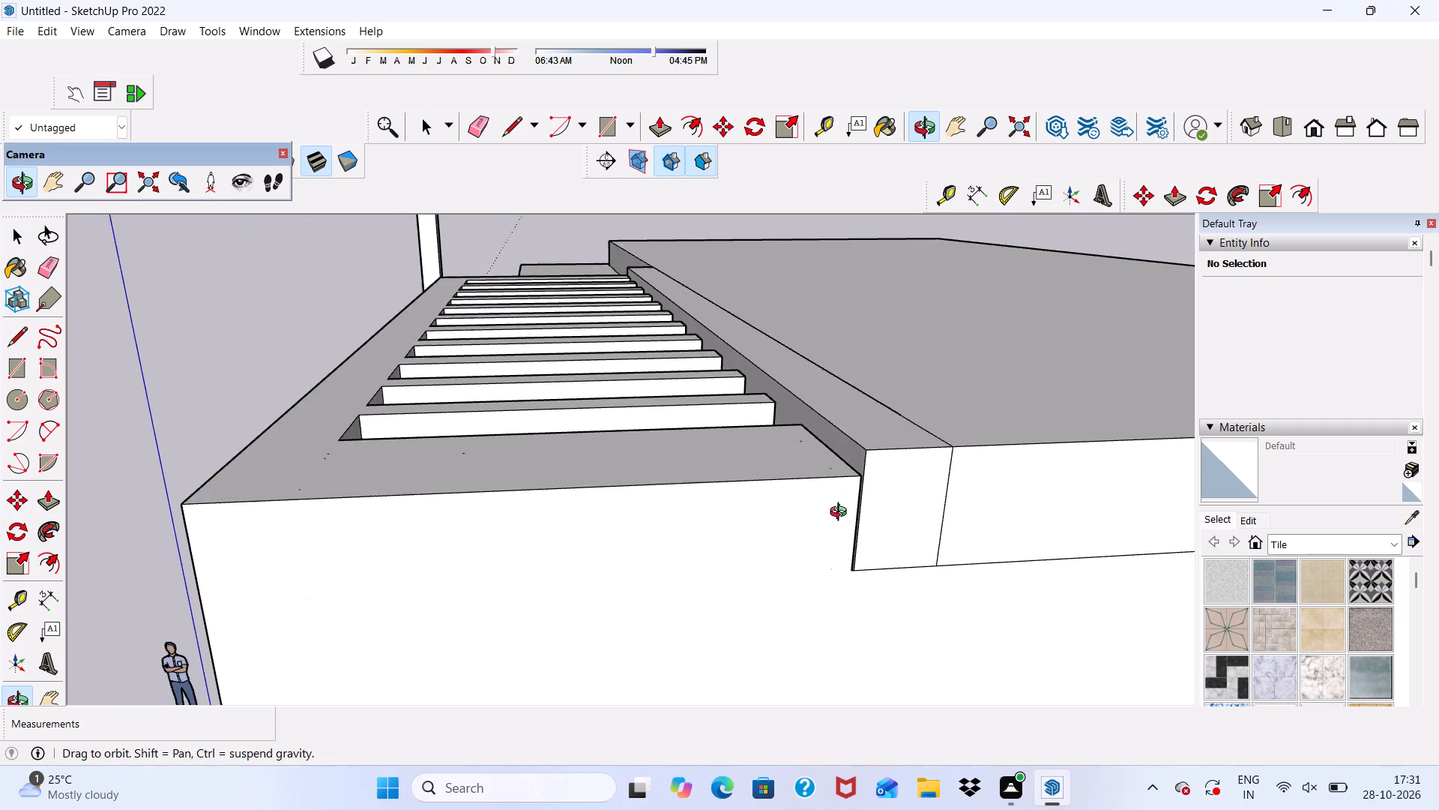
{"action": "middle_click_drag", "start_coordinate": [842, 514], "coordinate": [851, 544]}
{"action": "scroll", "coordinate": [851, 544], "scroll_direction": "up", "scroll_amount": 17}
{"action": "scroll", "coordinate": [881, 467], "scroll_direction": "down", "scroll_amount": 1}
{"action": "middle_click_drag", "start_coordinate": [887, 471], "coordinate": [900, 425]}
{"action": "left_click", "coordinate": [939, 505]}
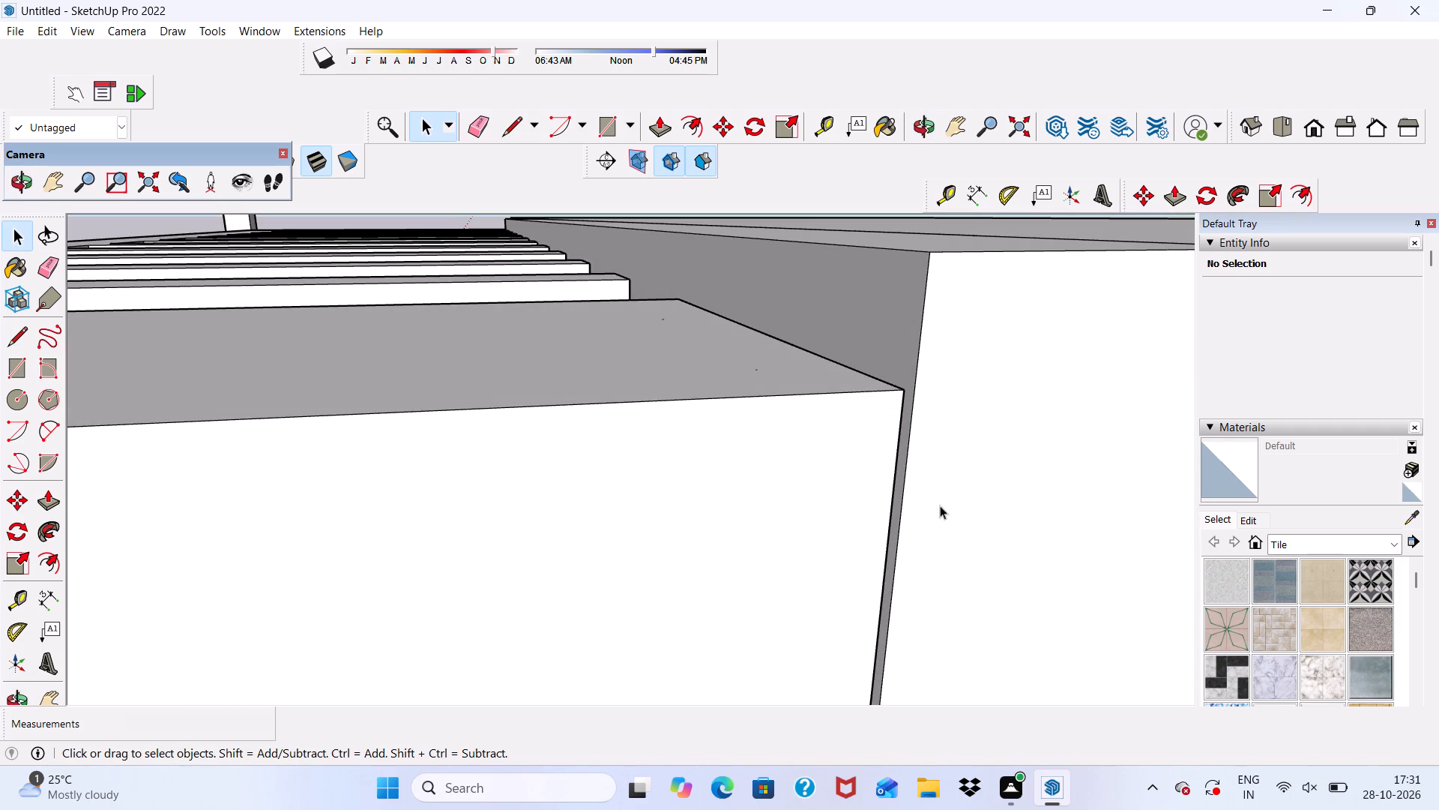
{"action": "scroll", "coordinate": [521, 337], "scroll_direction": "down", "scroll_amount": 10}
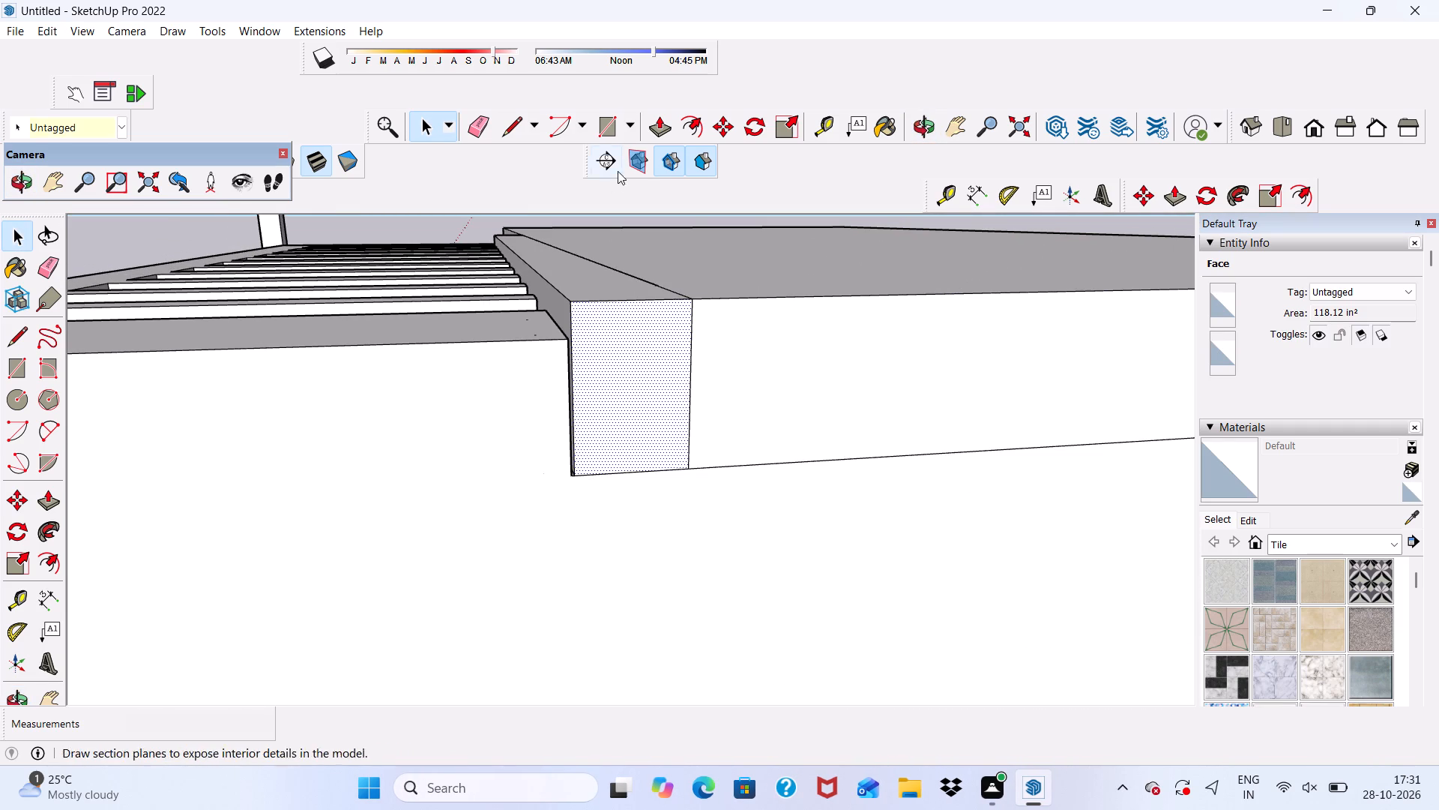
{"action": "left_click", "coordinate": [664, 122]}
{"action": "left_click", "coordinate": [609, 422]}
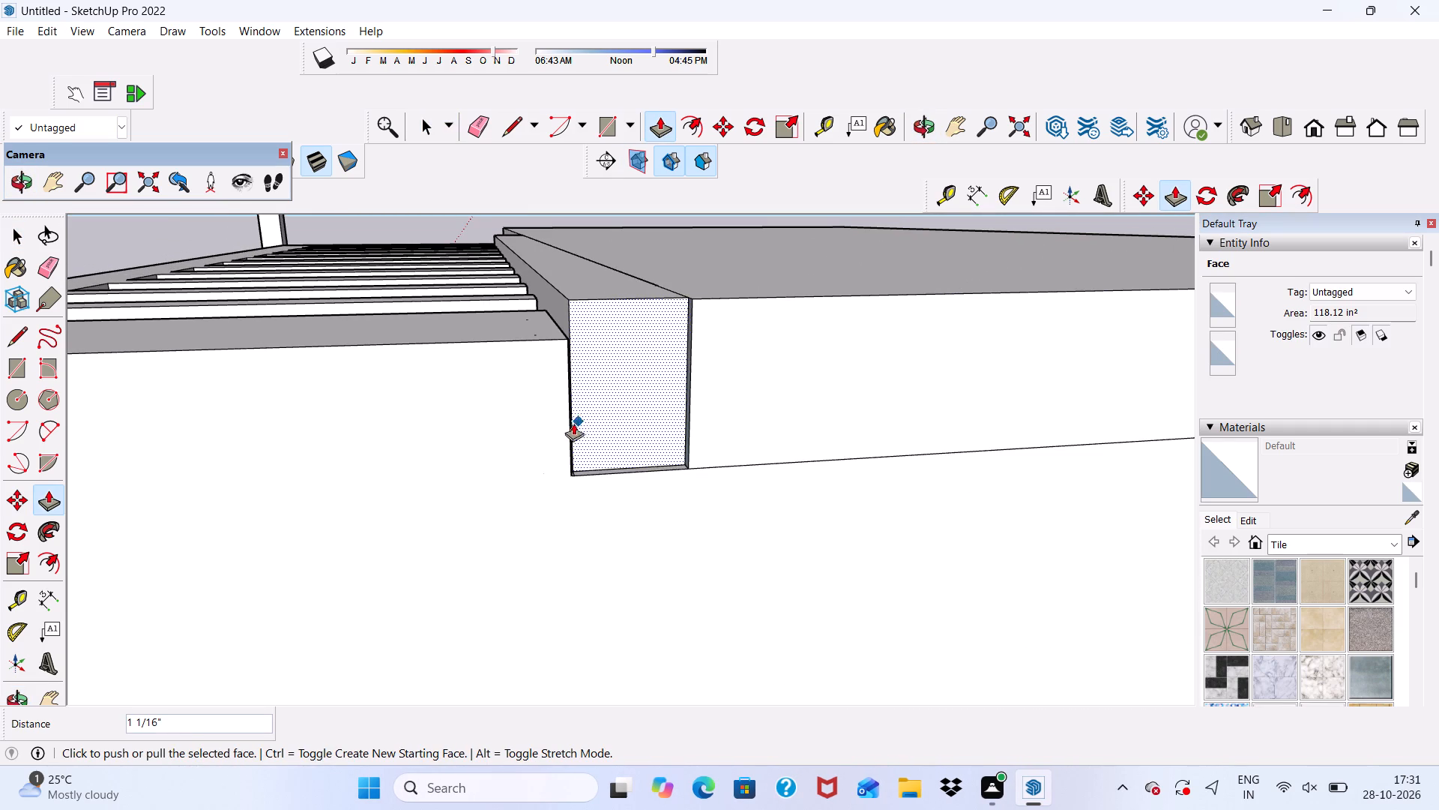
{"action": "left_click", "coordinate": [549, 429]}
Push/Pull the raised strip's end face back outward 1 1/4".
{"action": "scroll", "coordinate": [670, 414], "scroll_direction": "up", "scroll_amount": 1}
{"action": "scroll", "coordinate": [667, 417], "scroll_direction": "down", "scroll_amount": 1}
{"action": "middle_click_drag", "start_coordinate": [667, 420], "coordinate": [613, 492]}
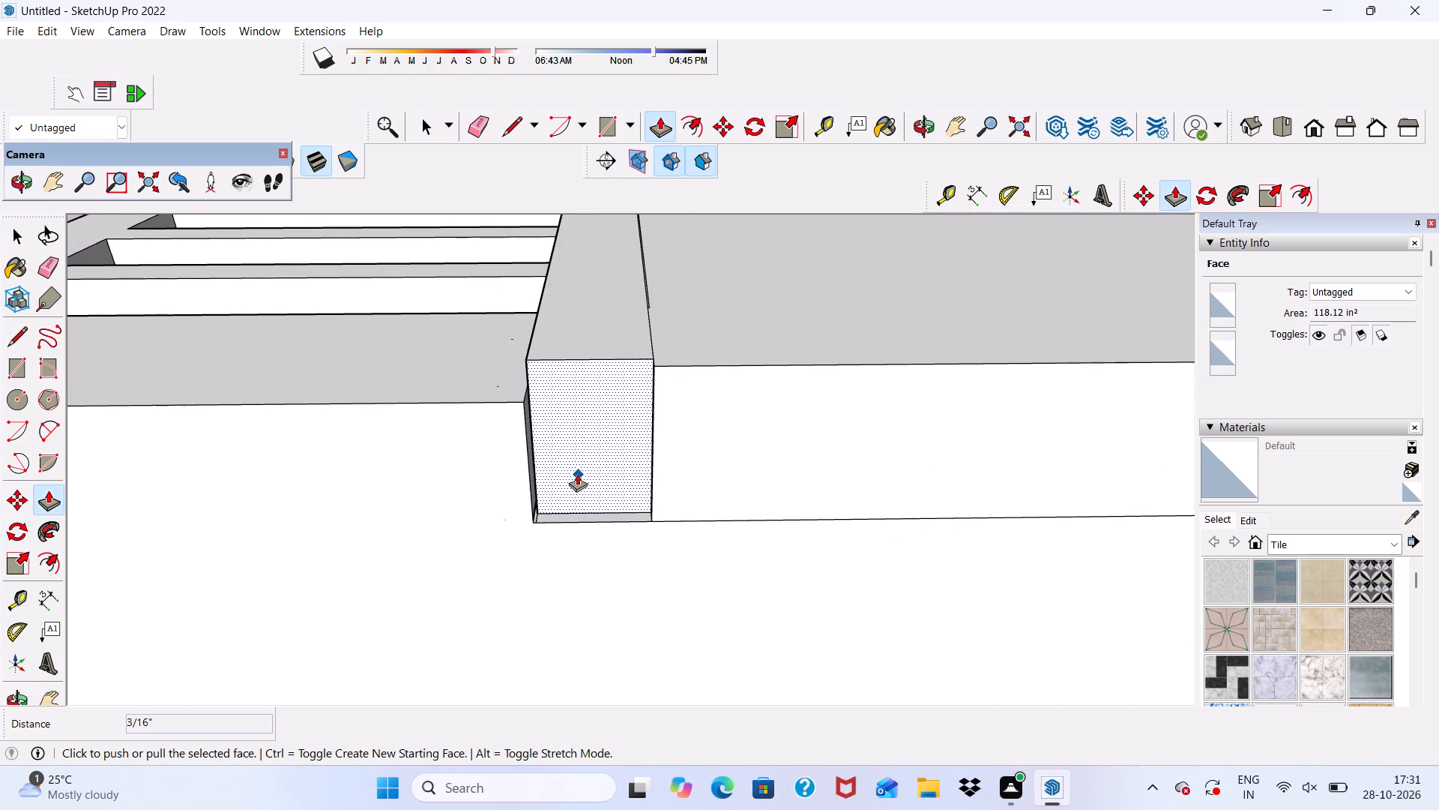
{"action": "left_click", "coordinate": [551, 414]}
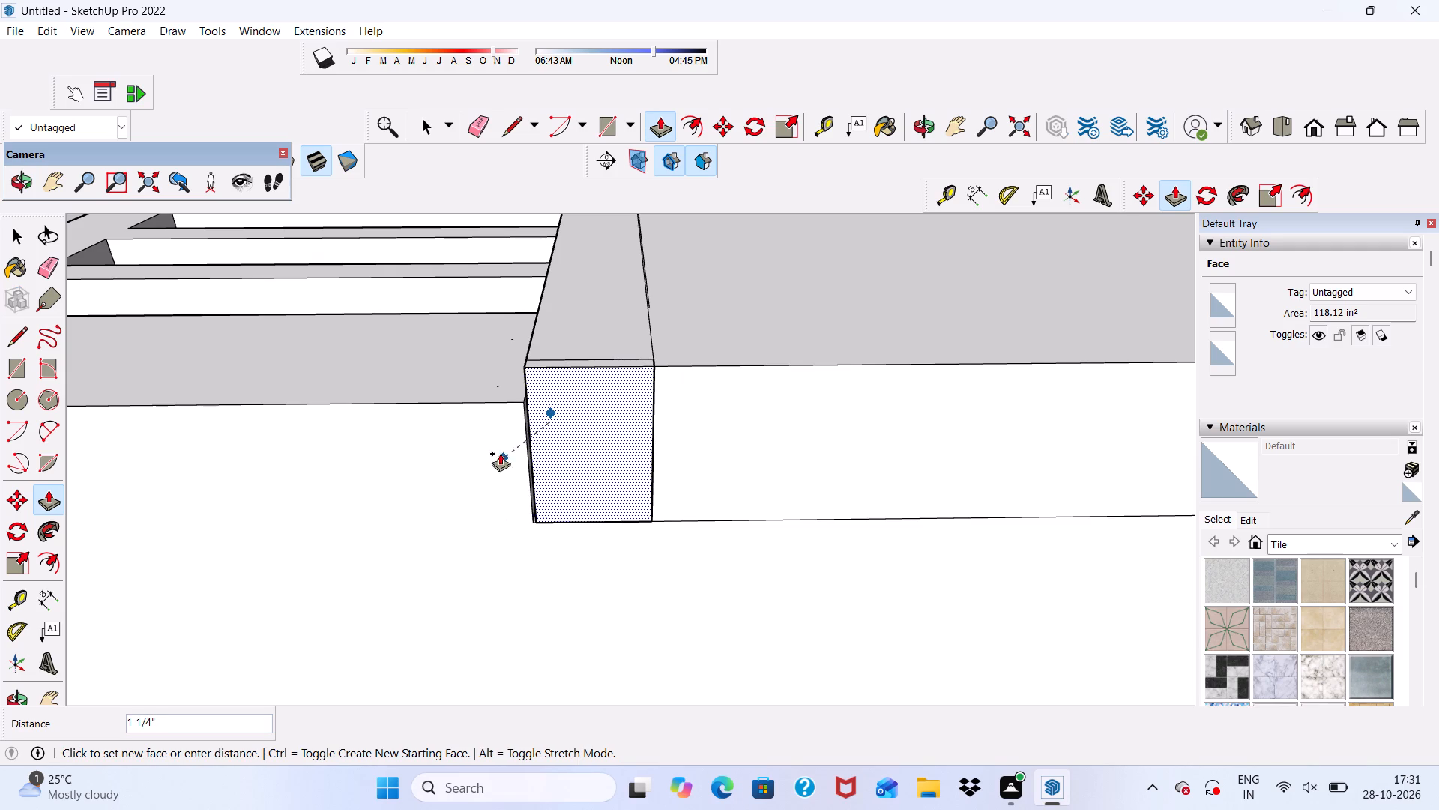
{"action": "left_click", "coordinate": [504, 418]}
Push/Pull the narrow side face between the slotted slab and raised strip about 9 1/16" across to the roof slab's edge.
{"action": "scroll", "coordinate": [570, 411], "scroll_direction": "up", "scroll_amount": 15}
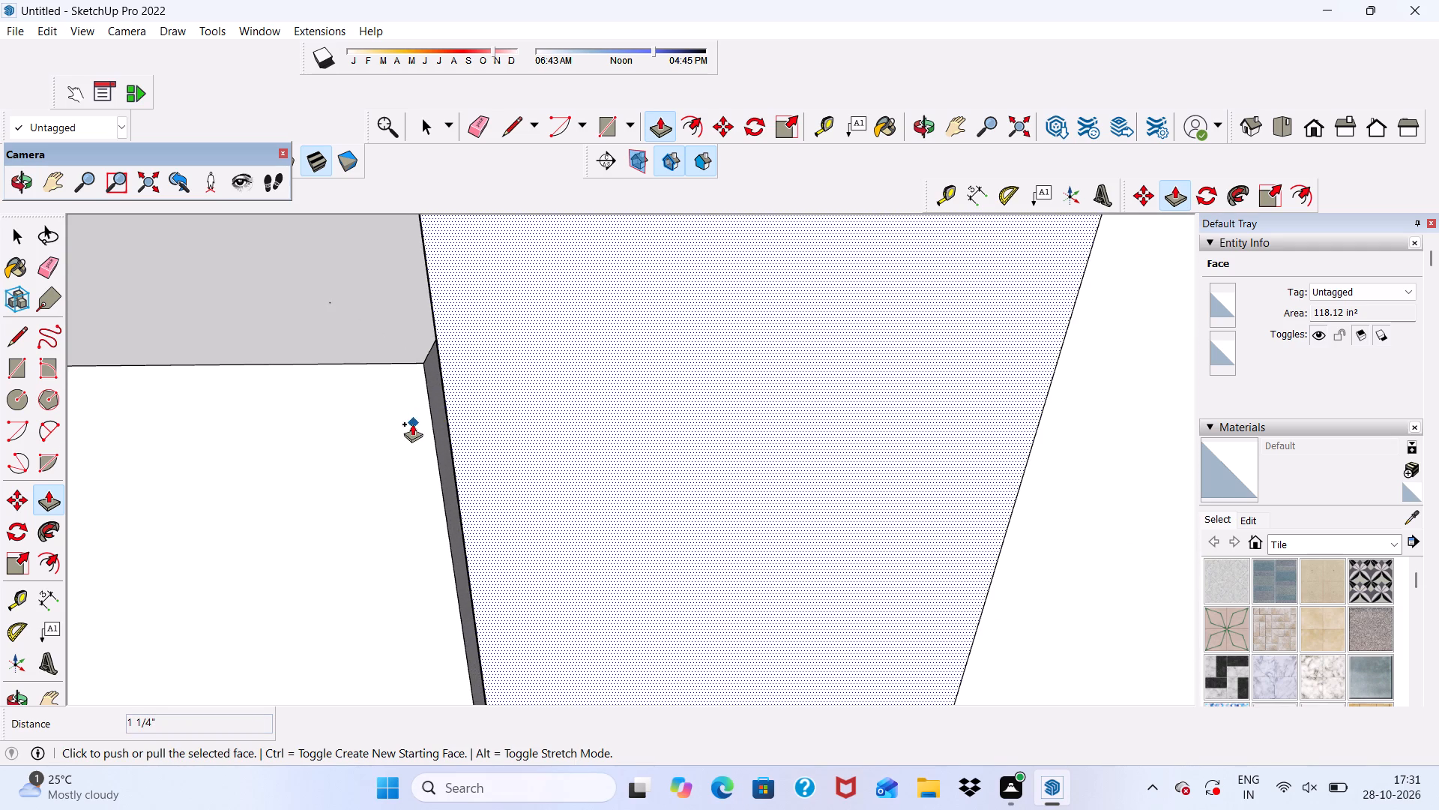
{"action": "scroll", "coordinate": [437, 405], "scroll_direction": "up", "scroll_amount": 4}
{"action": "left_click", "coordinate": [432, 385]}
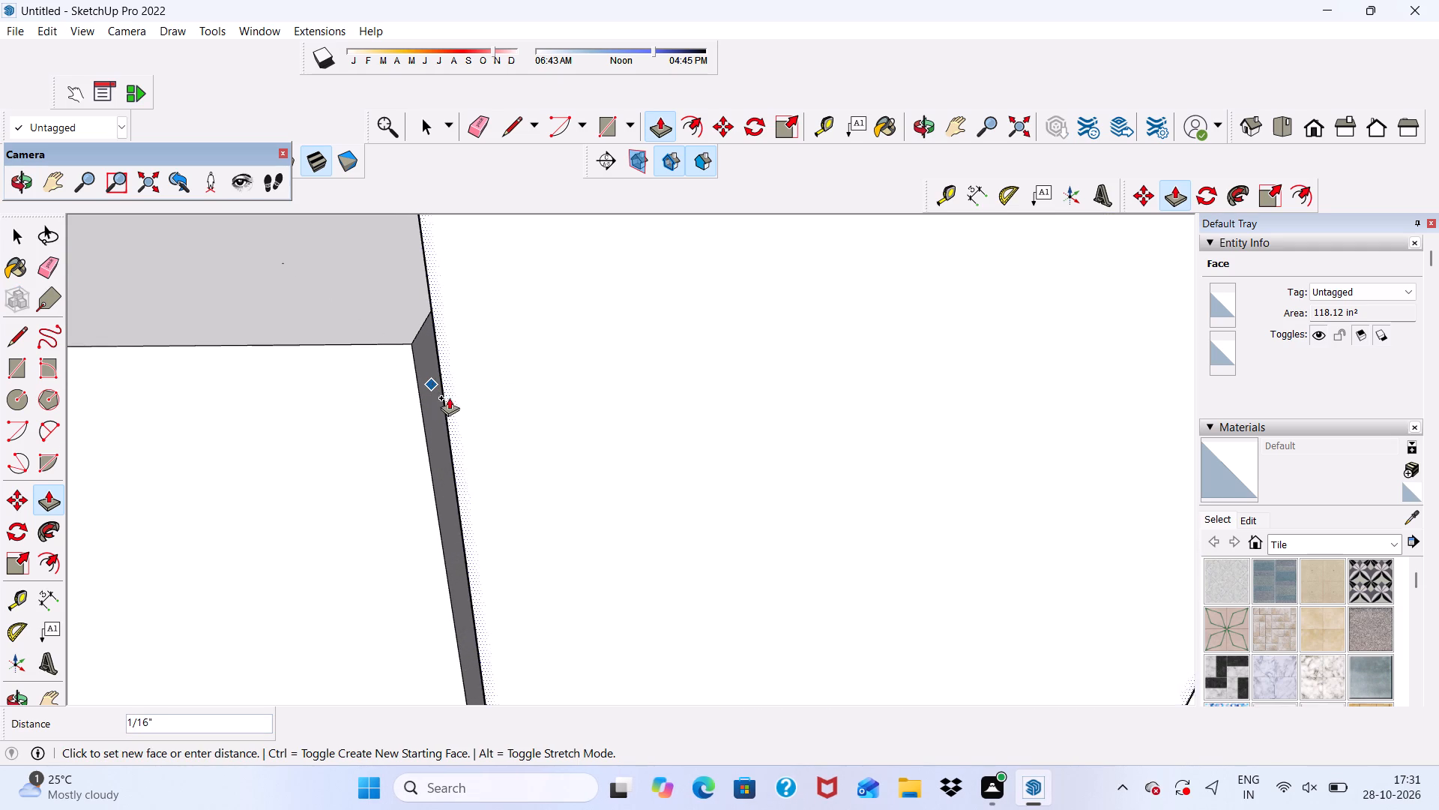
{"action": "key", "text": "space"}
{"action": "scroll", "coordinate": [438, 415], "scroll_direction": "up", "scroll_amount": 3}
{"action": "left_click", "coordinate": [435, 411]}
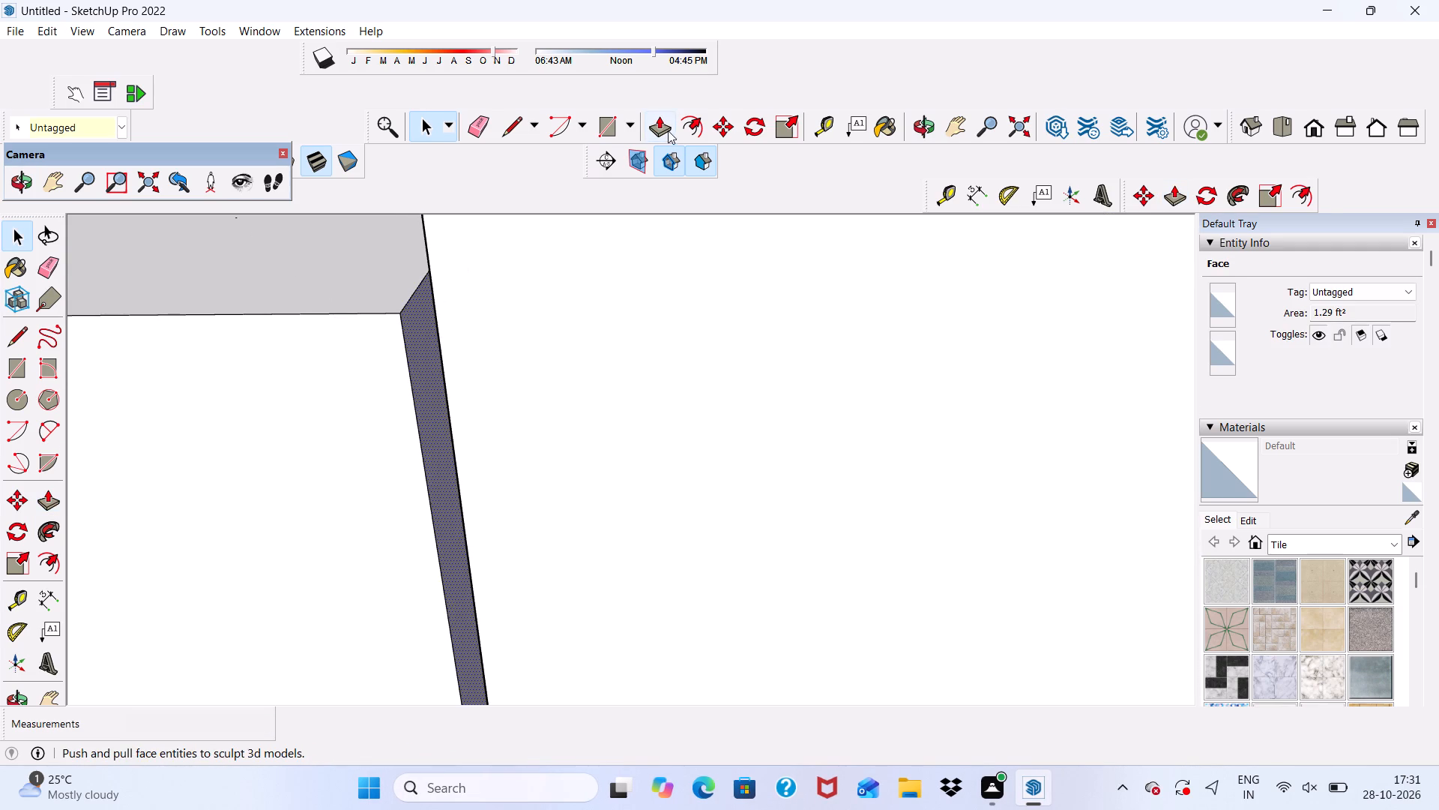
{"action": "left_click", "coordinate": [663, 122]}
{"action": "scroll", "coordinate": [436, 367], "scroll_direction": "down", "scroll_amount": 17}
{"action": "scroll", "coordinate": [598, 482], "scroll_direction": "up", "scroll_amount": 1}
{"action": "middle_click_drag", "start_coordinate": [603, 482], "coordinate": [543, 482]}
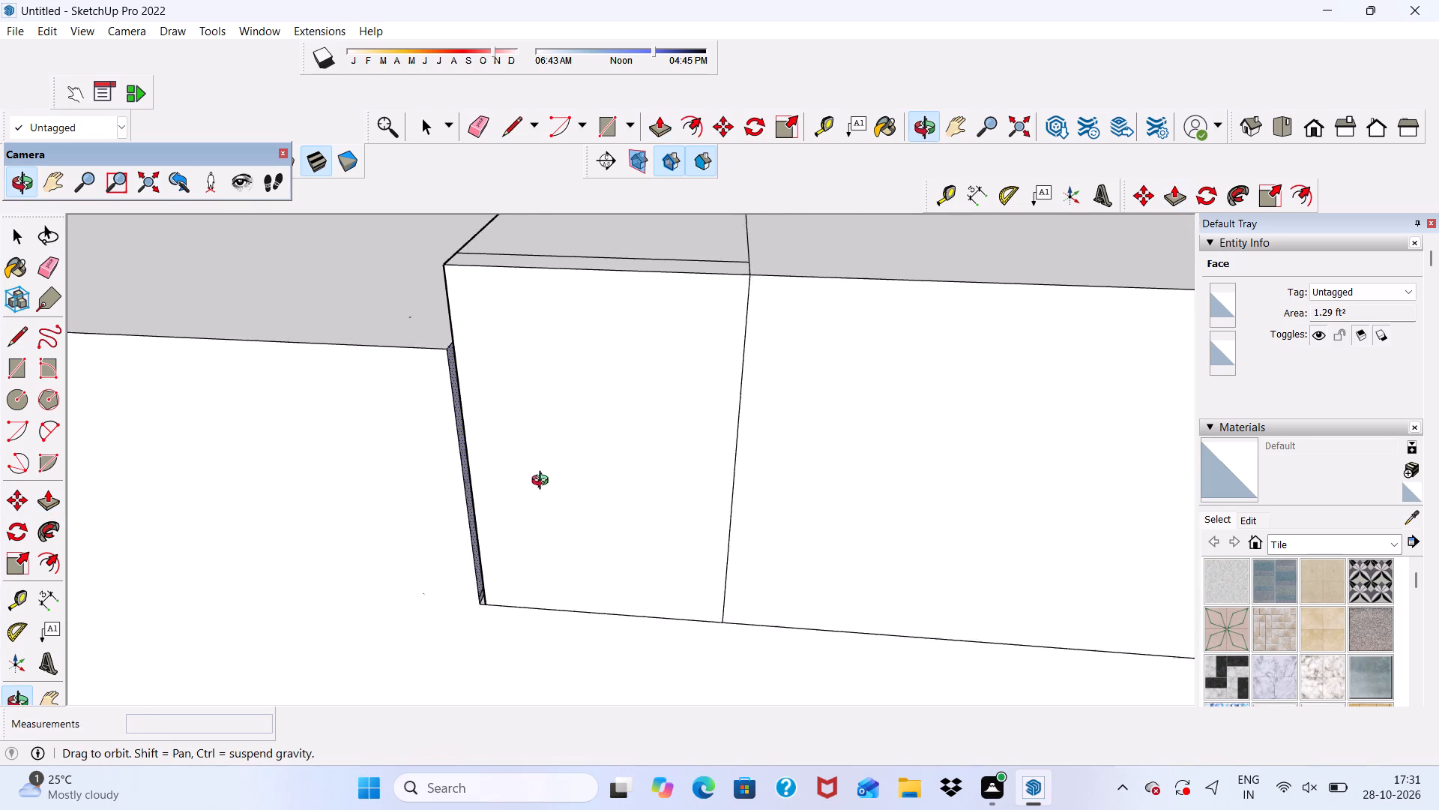
{"action": "middle_click_drag", "start_coordinate": [543, 482], "coordinate": [482, 483]}
{"action": "scroll", "coordinate": [449, 475], "scroll_direction": "up", "scroll_amount": 4}
{"action": "scroll", "coordinate": [450, 420], "scroll_direction": "up", "scroll_amount": 2, "text": "ctrl"}
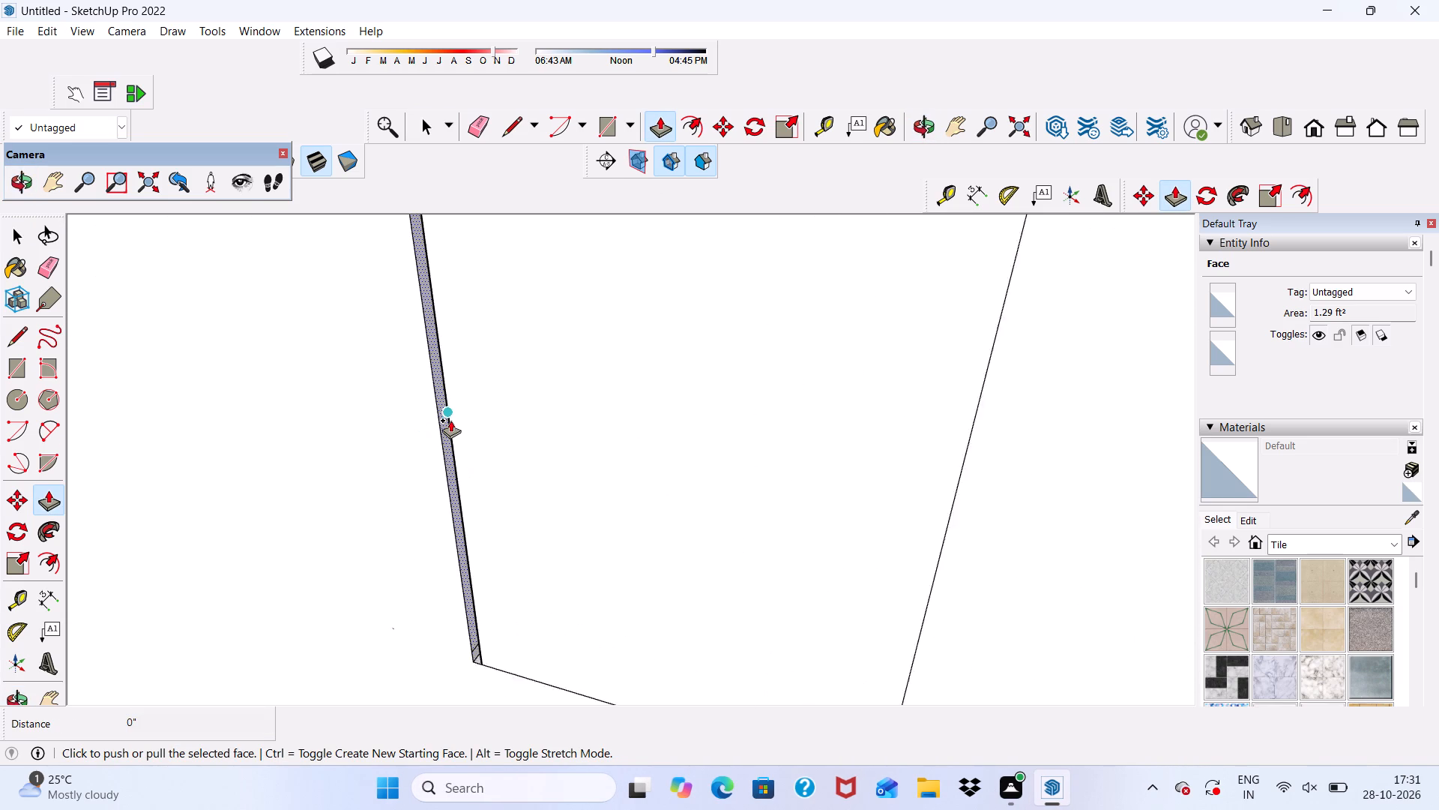
{"action": "scroll", "coordinate": [450, 420], "scroll_direction": "up", "scroll_amount": 1, "text": "ctrl"}
{"action": "scroll", "coordinate": [458, 420], "scroll_direction": "up", "scroll_amount": 4}
{"action": "left_click", "coordinate": [438, 428]}
{"action": "scroll", "coordinate": [558, 421], "scroll_direction": "down", "scroll_amount": 2}
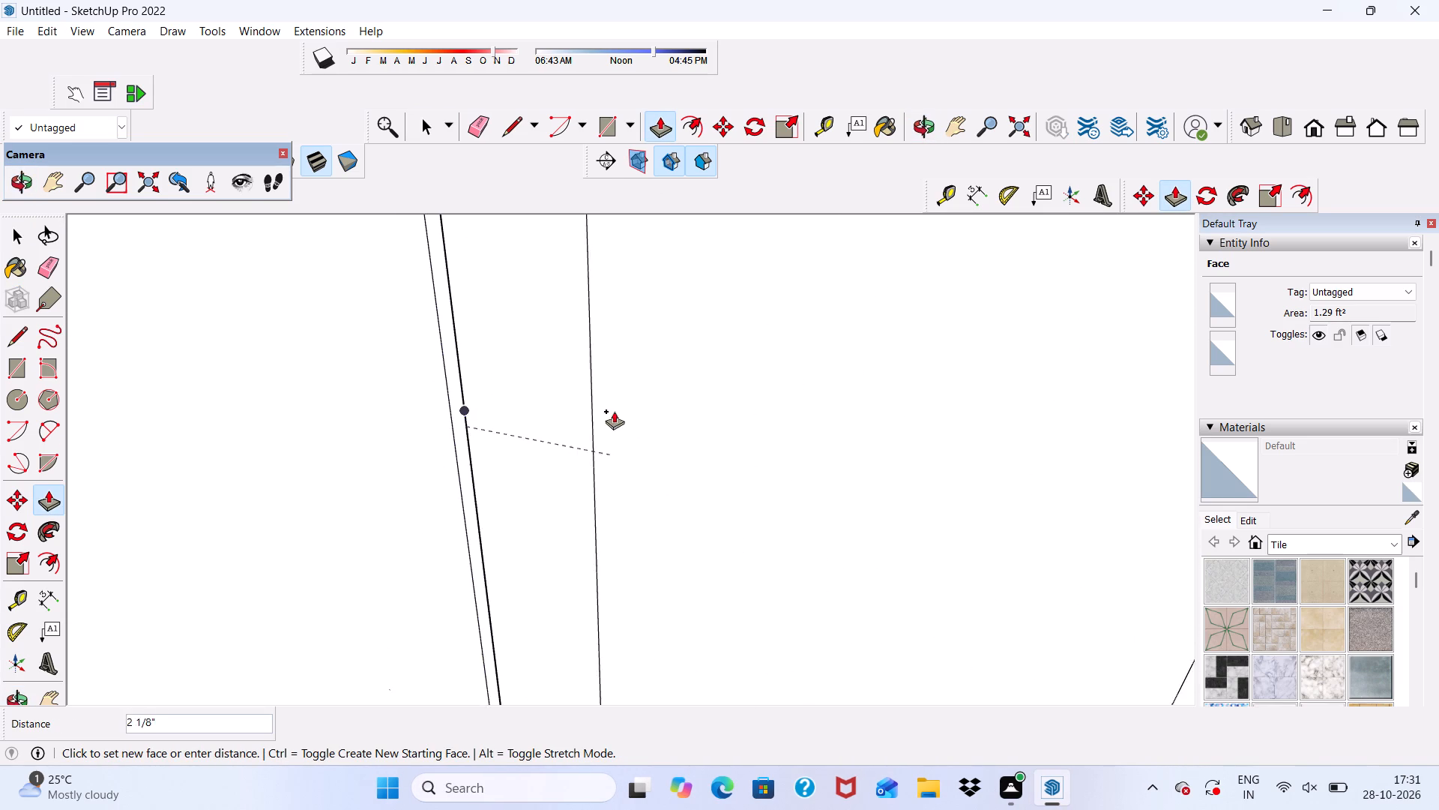
{"action": "scroll", "coordinate": [570, 393], "scroll_direction": "down", "scroll_amount": 10}
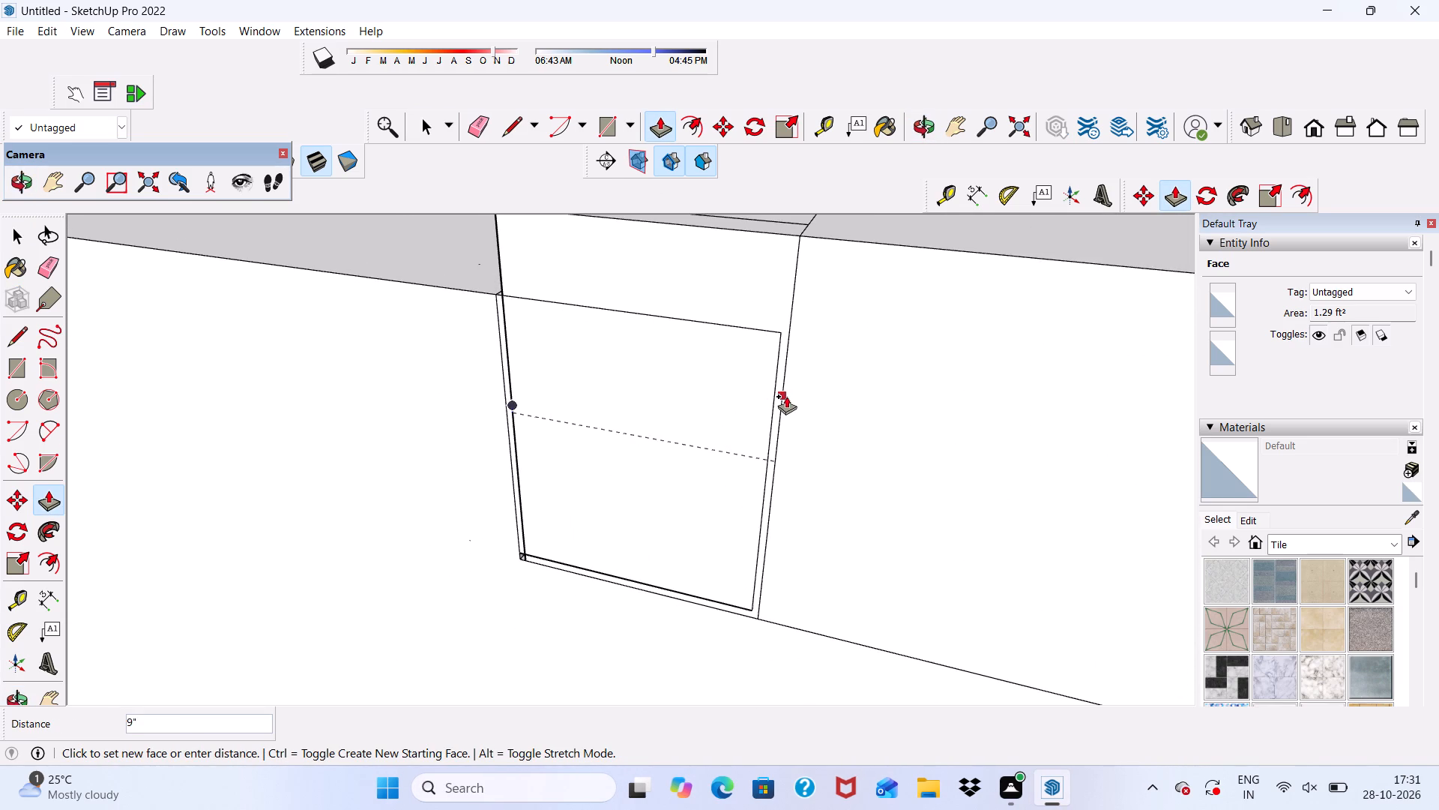
{"action": "left_click", "coordinate": [790, 393]}
Push/Pull the small recessed face in the end outline's lower corner about 7 3/8" along the narrow bottom gap.
{"action": "scroll", "coordinate": [600, 520], "scroll_direction": "up", "scroll_amount": 3}
{"action": "scroll", "coordinate": [547, 604], "scroll_direction": "up", "scroll_amount": 15}
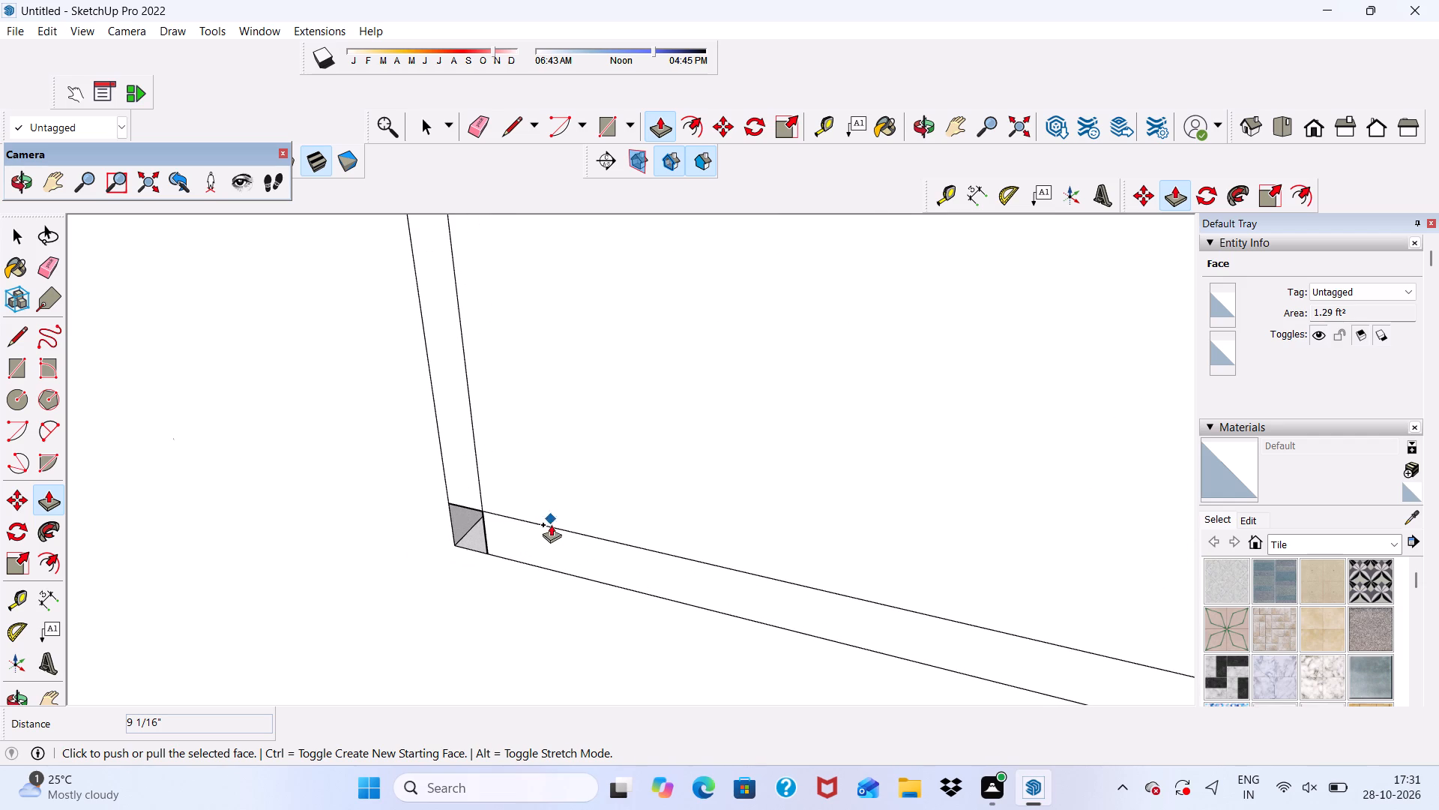
{"action": "scroll", "coordinate": [551, 529], "scroll_direction": "up", "scroll_amount": 5}
{"action": "key", "text": "space"}
{"action": "left_click", "coordinate": [426, 508]}
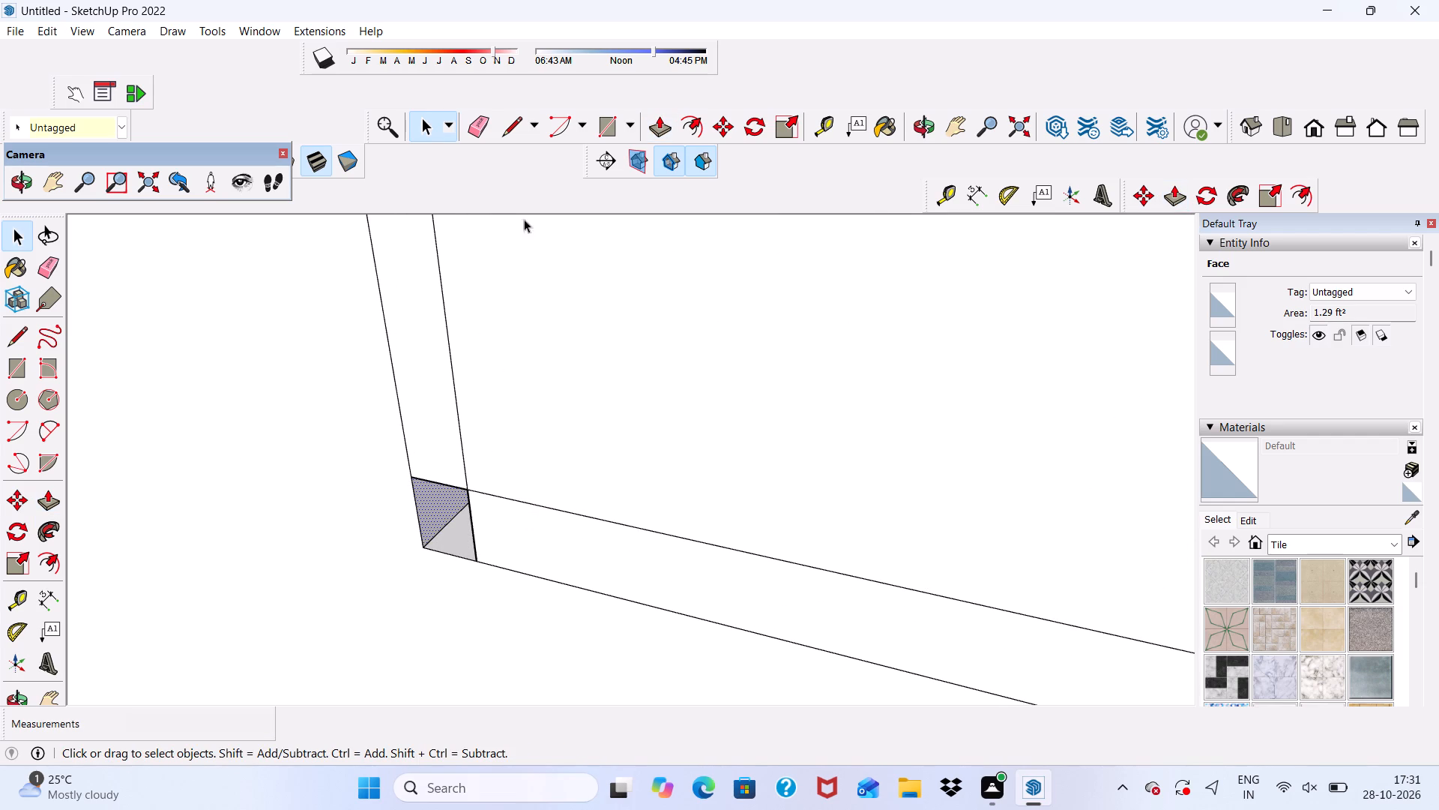
{"action": "left_click", "coordinate": [652, 118]}
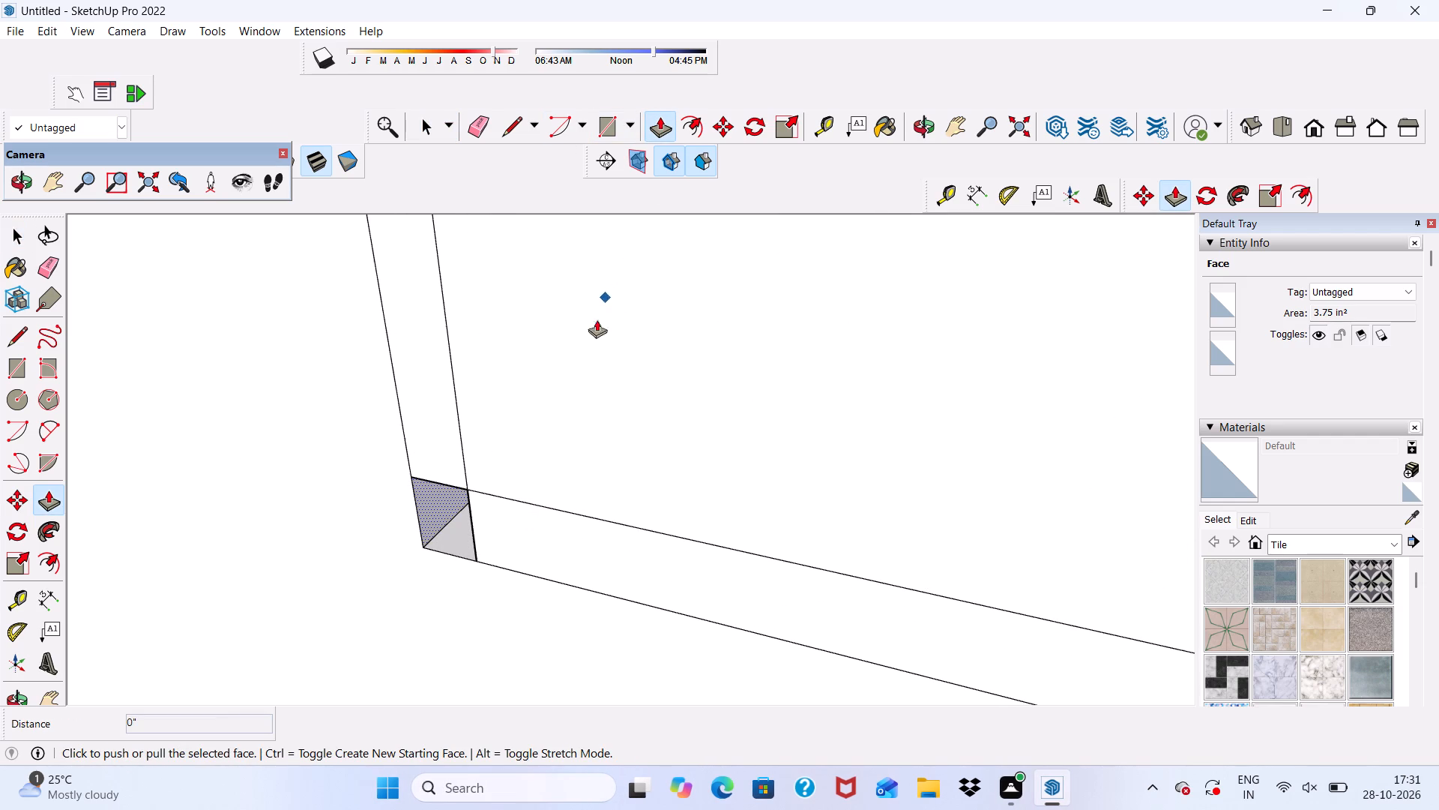
{"action": "scroll", "coordinate": [559, 439], "scroll_direction": "up", "scroll_amount": 4}
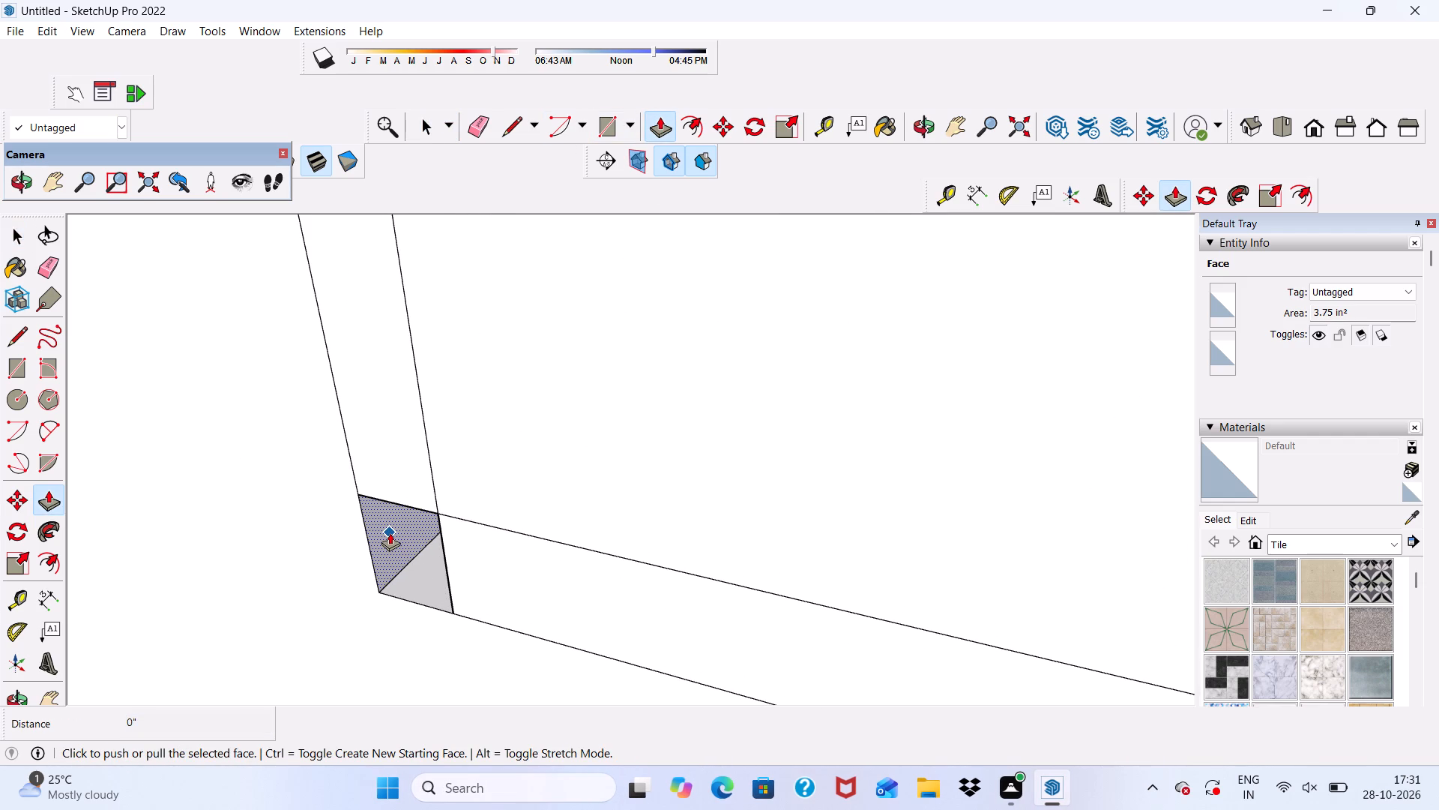
{"action": "left_click", "coordinate": [385, 544]}
{"action": "scroll", "coordinate": [477, 480], "scroll_direction": "down", "scroll_amount": 2}
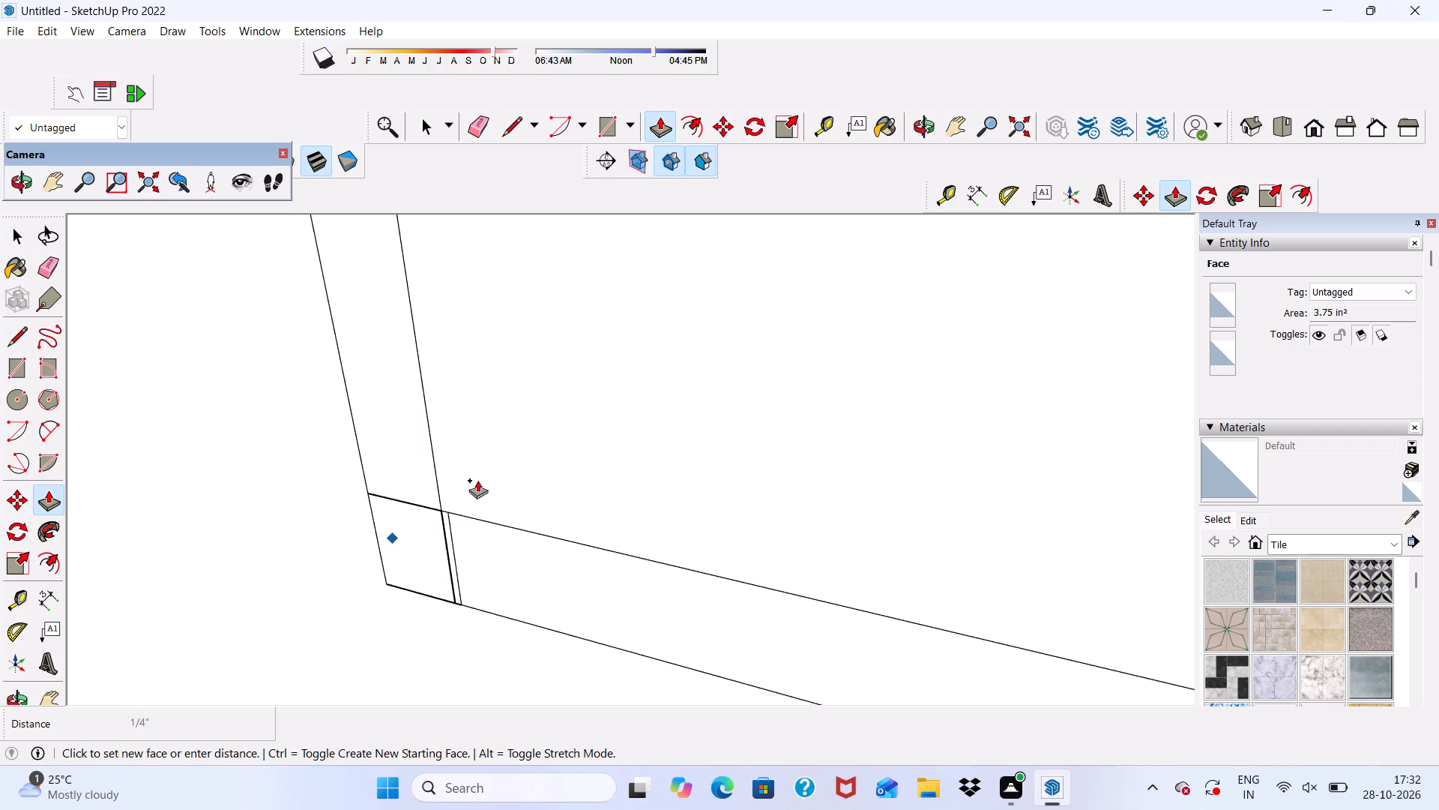
{"action": "scroll", "coordinate": [477, 480], "scroll_direction": "down", "scroll_amount": 3}
{"action": "scroll", "coordinate": [434, 427], "scroll_direction": "down", "scroll_amount": 9}
{"action": "scroll", "coordinate": [555, 436], "scroll_direction": "down", "scroll_amount": 5}
{"action": "scroll", "coordinate": [689, 460], "scroll_direction": "down", "scroll_amount": 5}
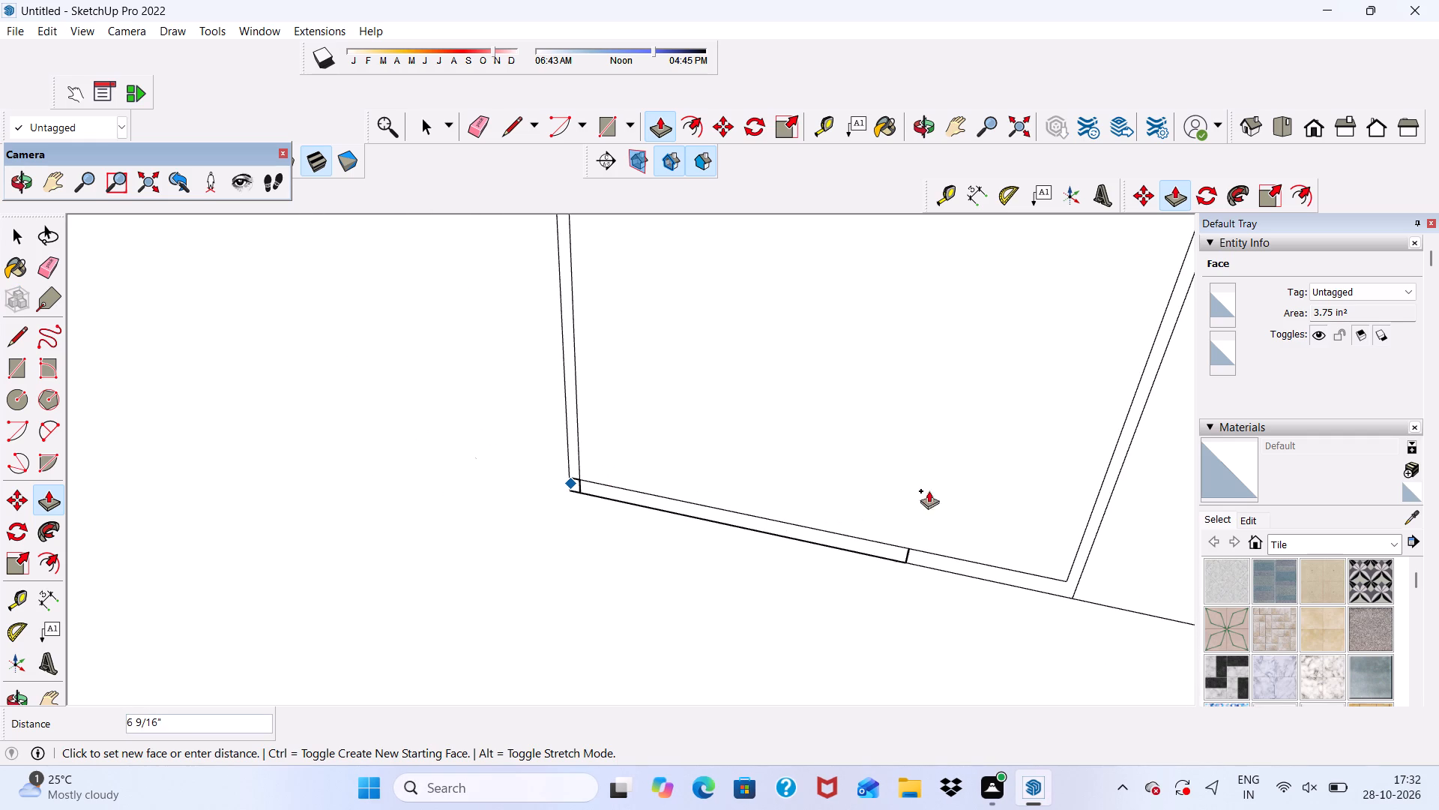
{"action": "left_click", "coordinate": [968, 499]}
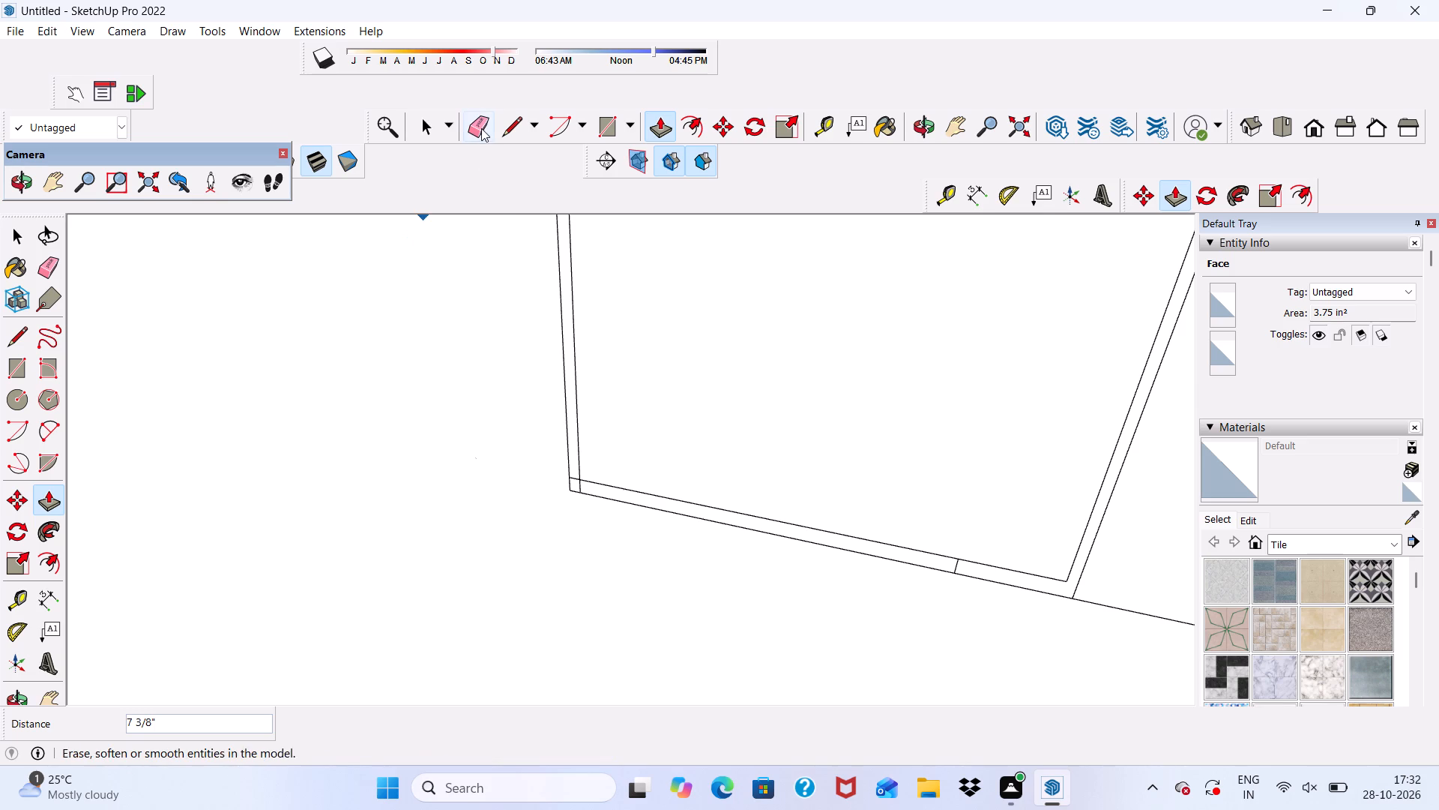
Erase the outline edges around the filled end area on the end wall, including the short leftover fragments.
{"action": "left_click", "coordinate": [482, 127]}
{"action": "left_click_drag", "start_coordinate": [520, 314], "coordinate": [576, 522]}
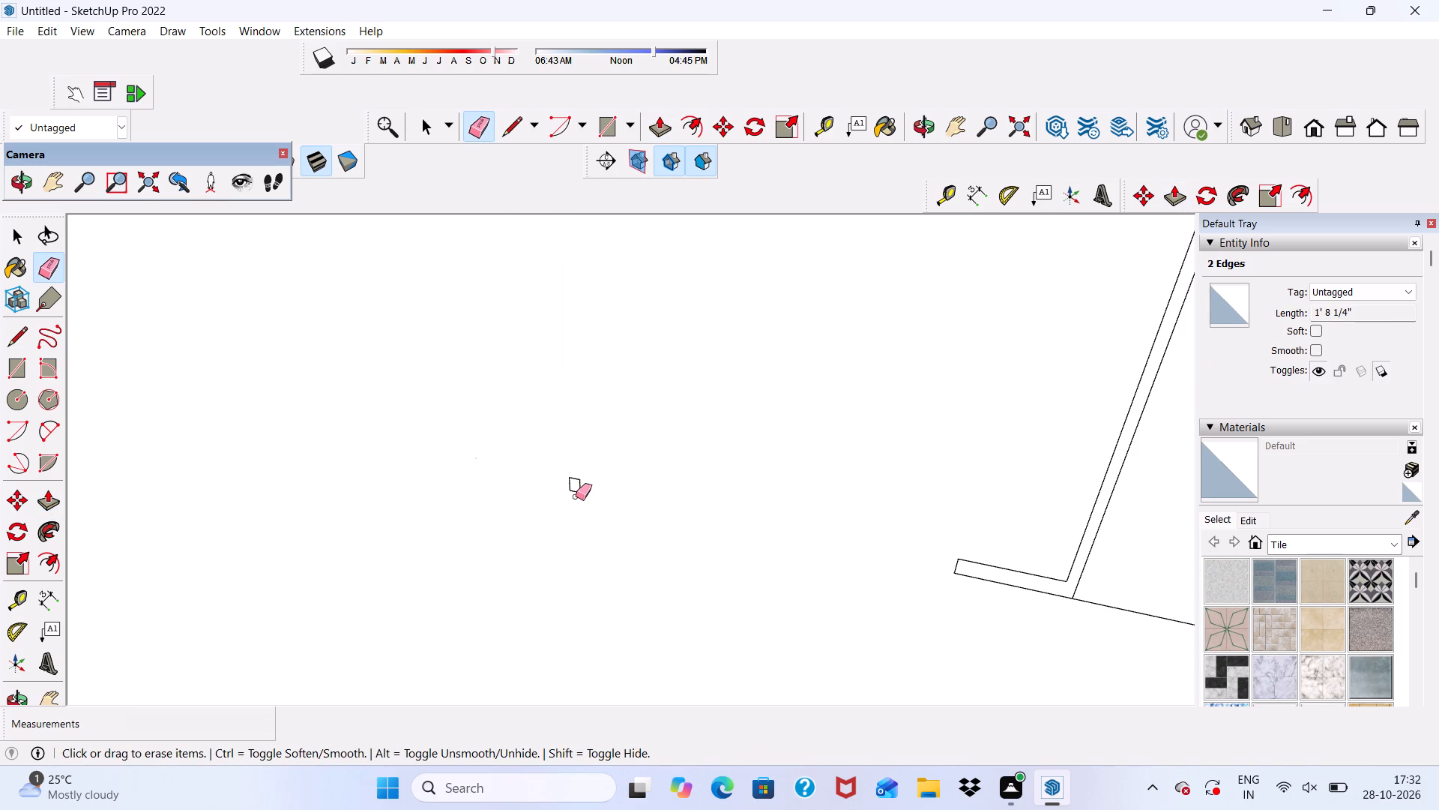
{"action": "left_click_drag", "start_coordinate": [582, 480], "coordinate": [573, 498]}
{"action": "scroll", "coordinate": [514, 477], "scroll_direction": "down", "scroll_amount": 10}
{"action": "left_click_drag", "start_coordinate": [642, 450], "coordinate": [675, 559]}
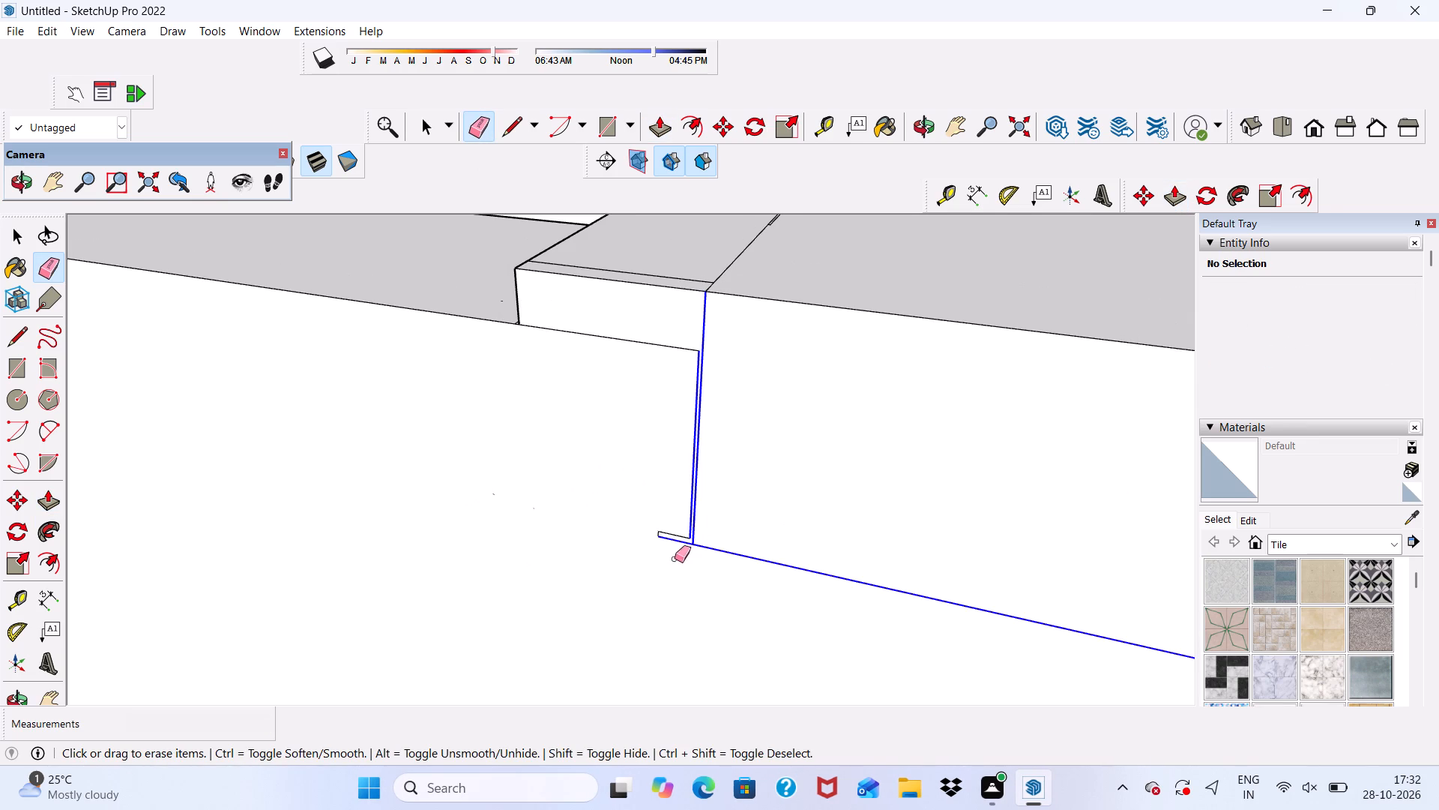
{"action": "left_click_drag", "start_coordinate": [675, 559], "coordinate": [658, 535]}
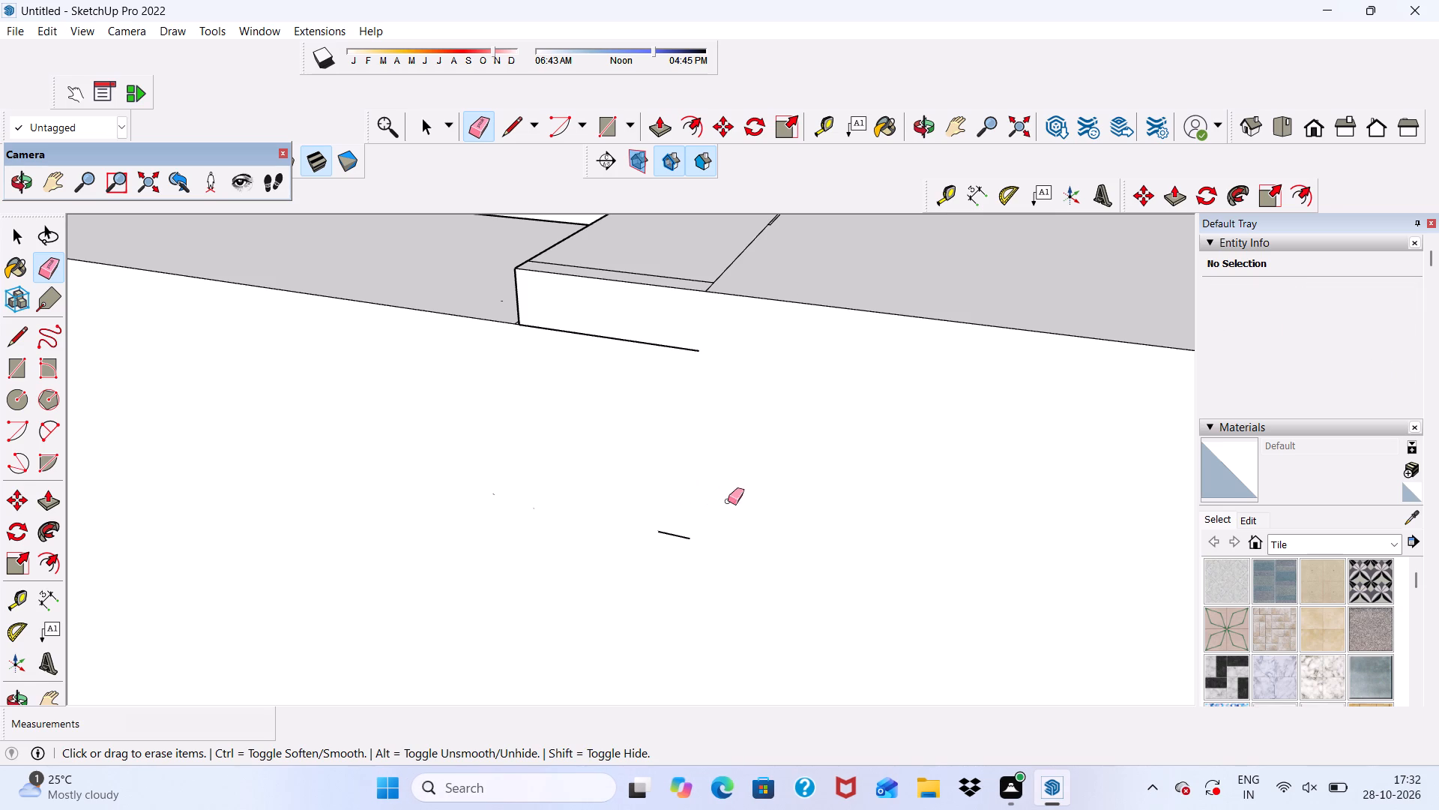
{"action": "left_click_drag", "start_coordinate": [609, 333], "coordinate": [606, 353]}
{"action": "left_click_drag", "start_coordinate": [692, 460], "coordinate": [693, 503]}
{"action": "left_click_drag", "start_coordinate": [693, 503], "coordinate": [669, 519]}
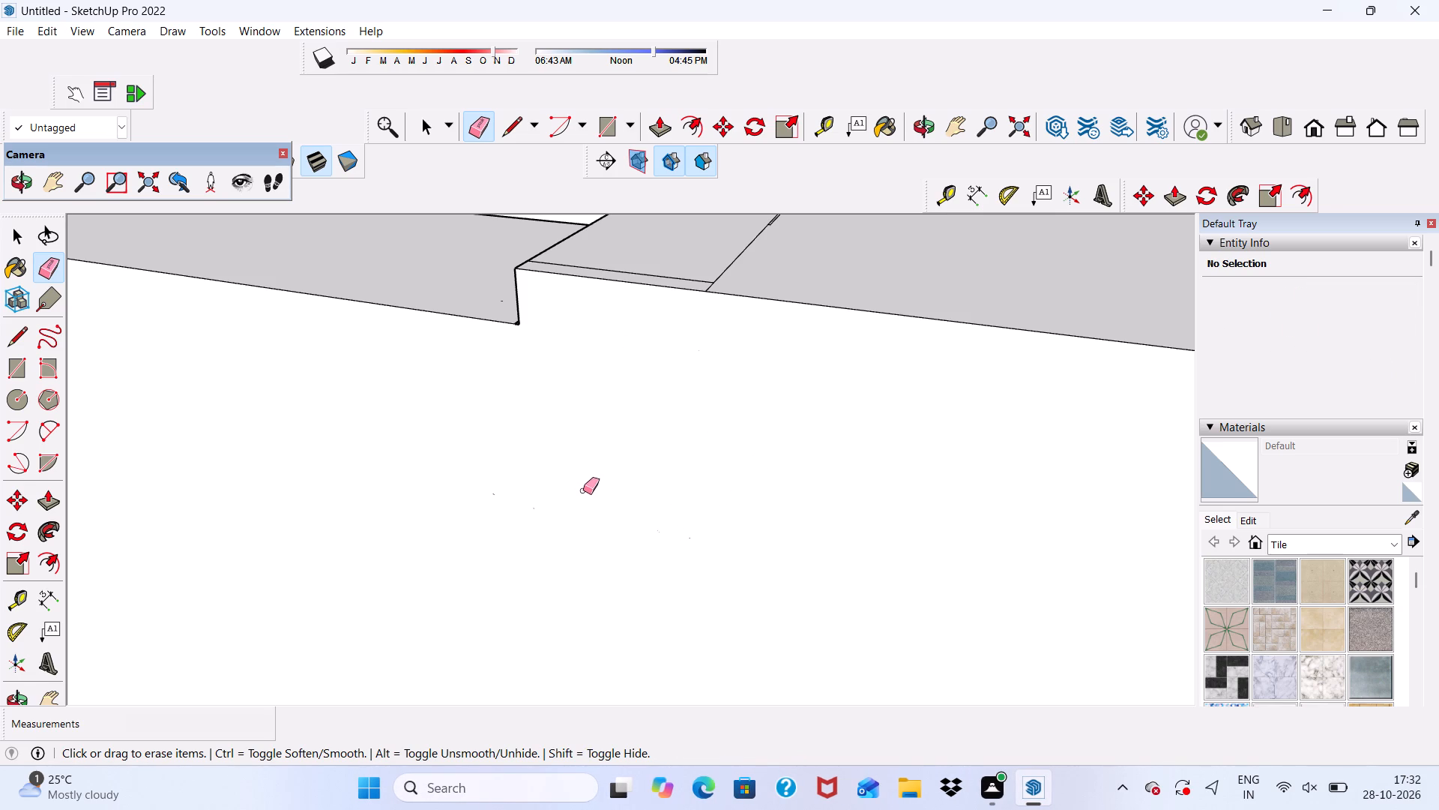
Erase the short cross line and the adjoining seam segment at the wall end of the raised strip's top.
{"action": "scroll", "coordinate": [583, 496], "scroll_direction": "down", "scroll_amount": 5}
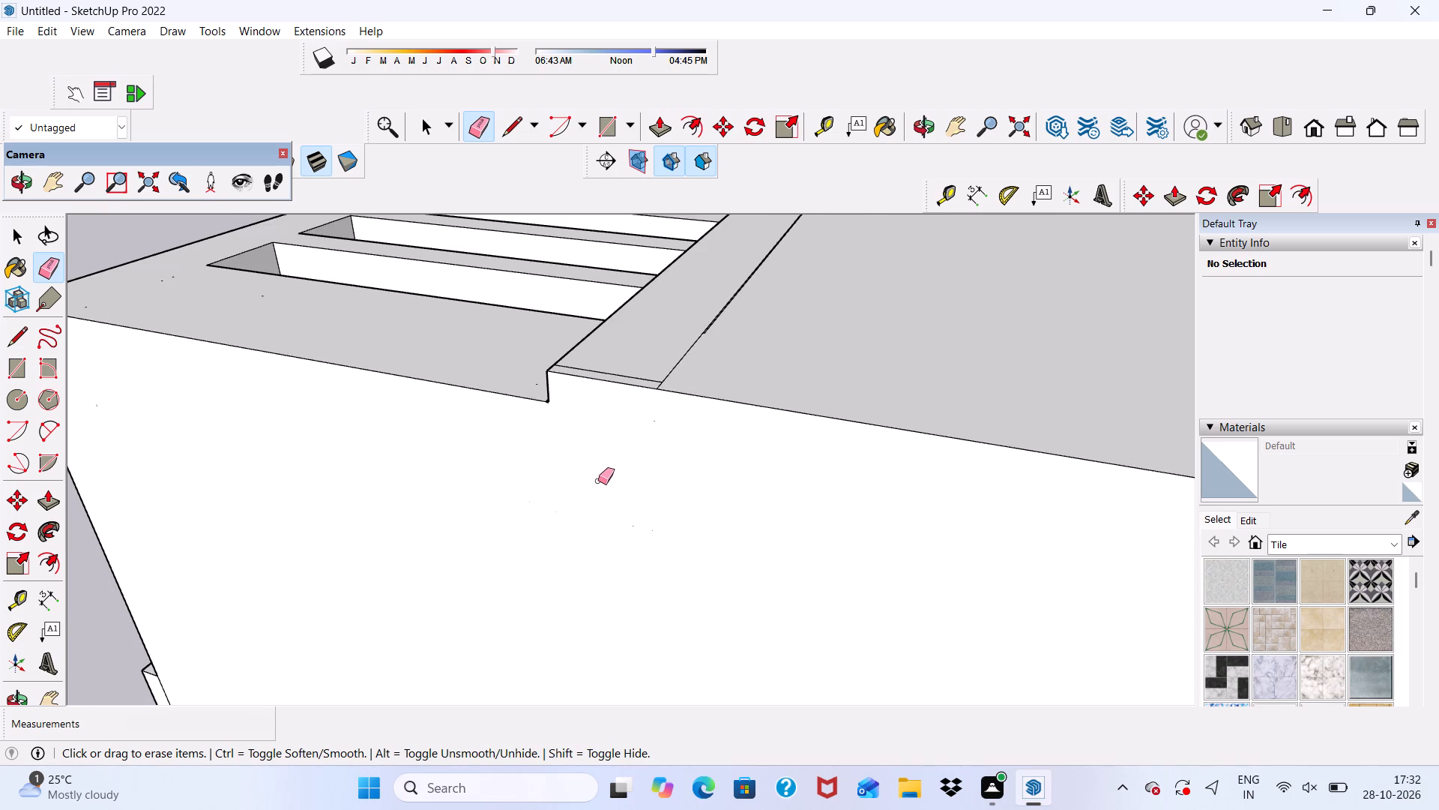
{"action": "scroll", "coordinate": [636, 315], "scroll_direction": "up", "scroll_amount": 4}
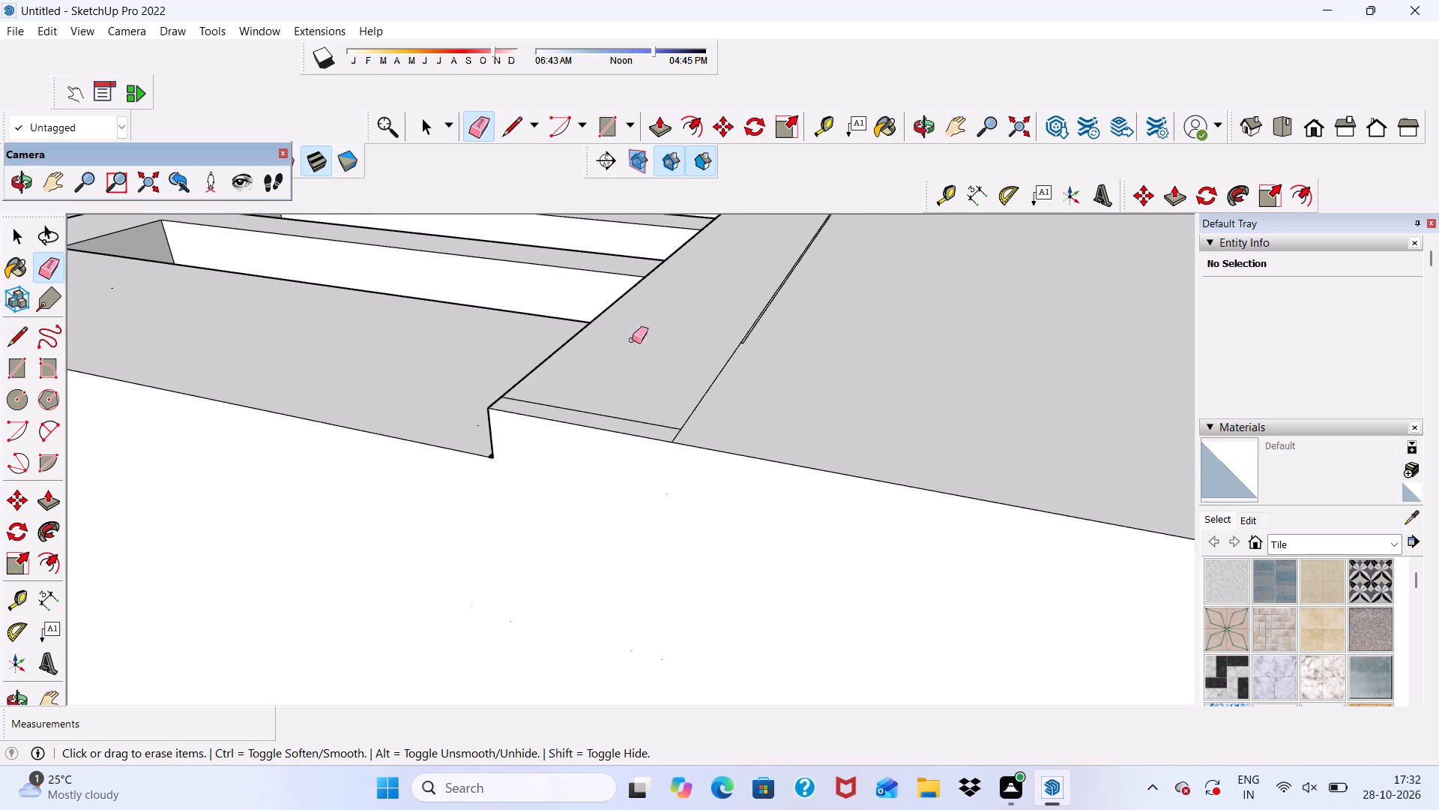
{"action": "scroll", "coordinate": [632, 340], "scroll_direction": "up", "scroll_amount": 4}
{"action": "left_click", "coordinate": [595, 415]}
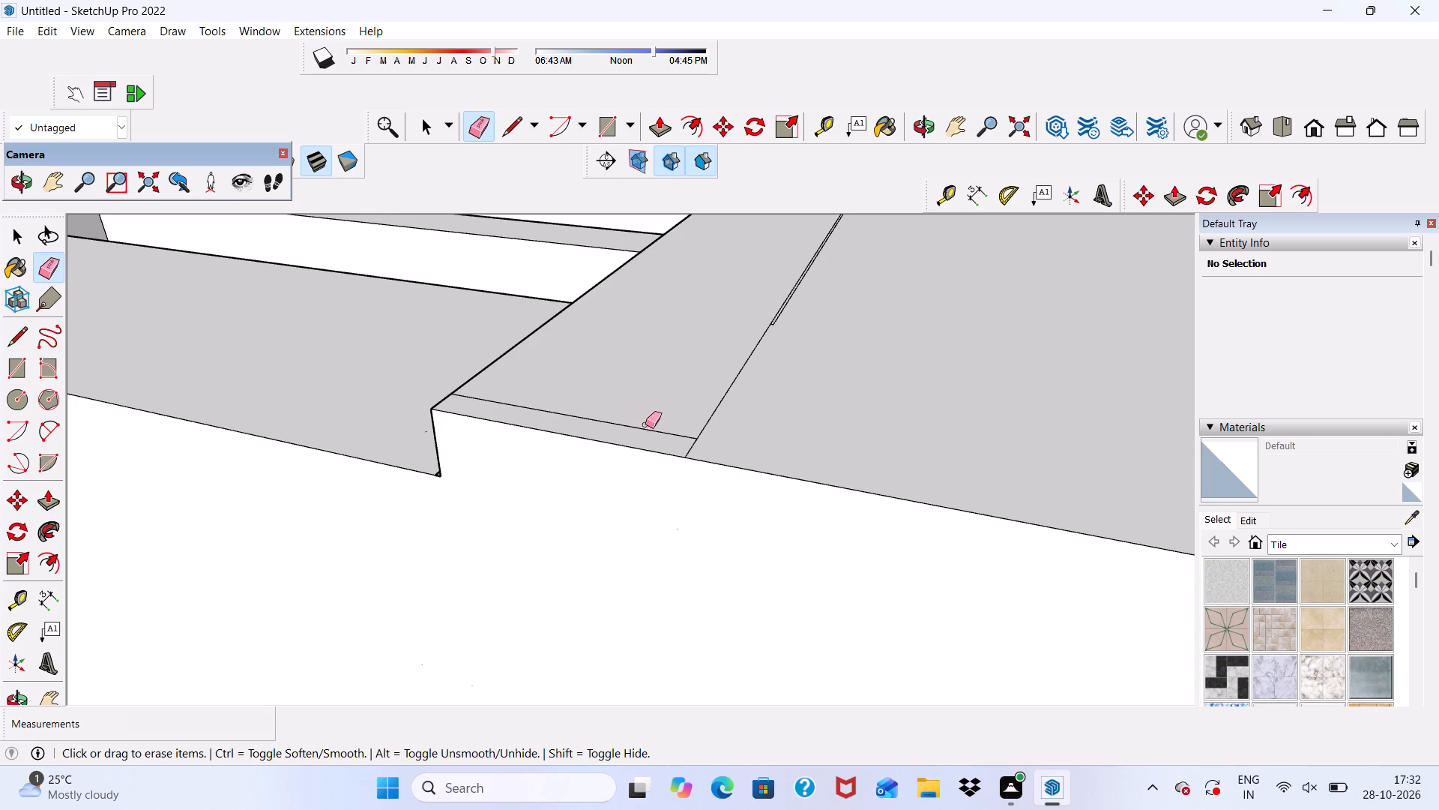
{"action": "left_click_drag", "start_coordinate": [659, 432], "coordinate": [683, 438]}
{"action": "left_click_drag", "start_coordinate": [687, 438], "coordinate": [712, 438]}
{"action": "left_click", "coordinate": [714, 438]}
{"action": "left_click", "coordinate": [719, 438]}
{"action": "left_click_drag", "start_coordinate": [713, 446], "coordinate": [703, 447]}
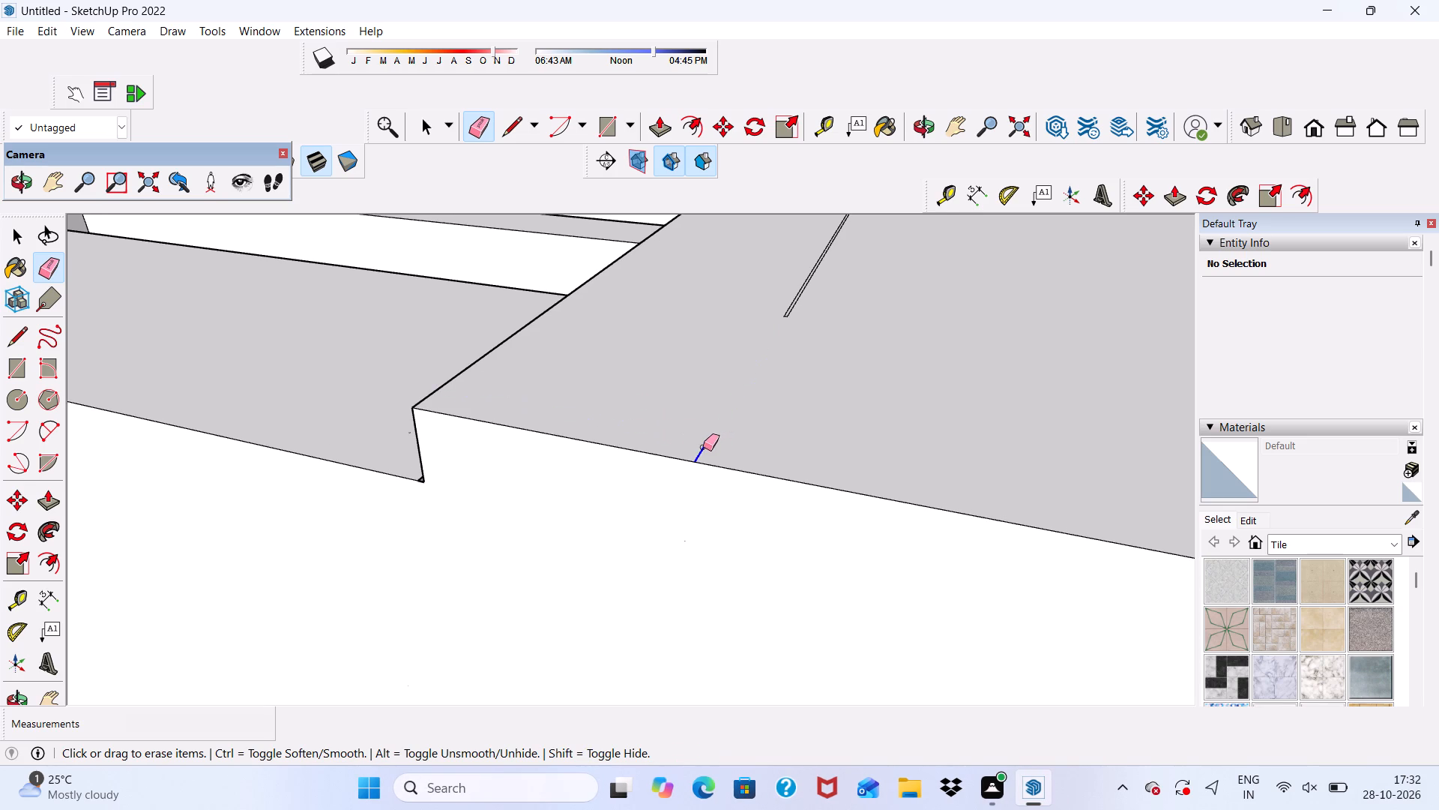
{"action": "left_click_drag", "start_coordinate": [703, 447], "coordinate": [702, 447]}
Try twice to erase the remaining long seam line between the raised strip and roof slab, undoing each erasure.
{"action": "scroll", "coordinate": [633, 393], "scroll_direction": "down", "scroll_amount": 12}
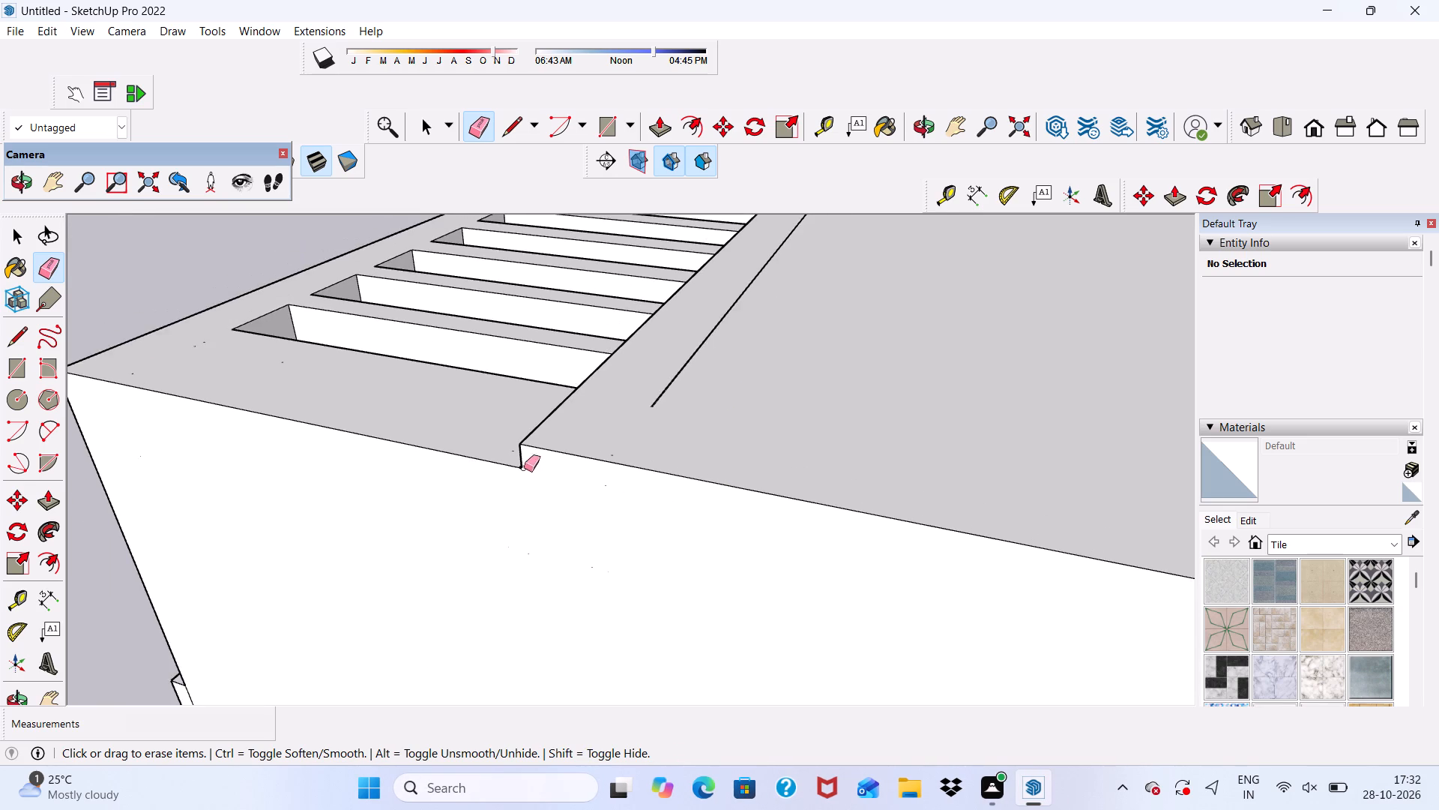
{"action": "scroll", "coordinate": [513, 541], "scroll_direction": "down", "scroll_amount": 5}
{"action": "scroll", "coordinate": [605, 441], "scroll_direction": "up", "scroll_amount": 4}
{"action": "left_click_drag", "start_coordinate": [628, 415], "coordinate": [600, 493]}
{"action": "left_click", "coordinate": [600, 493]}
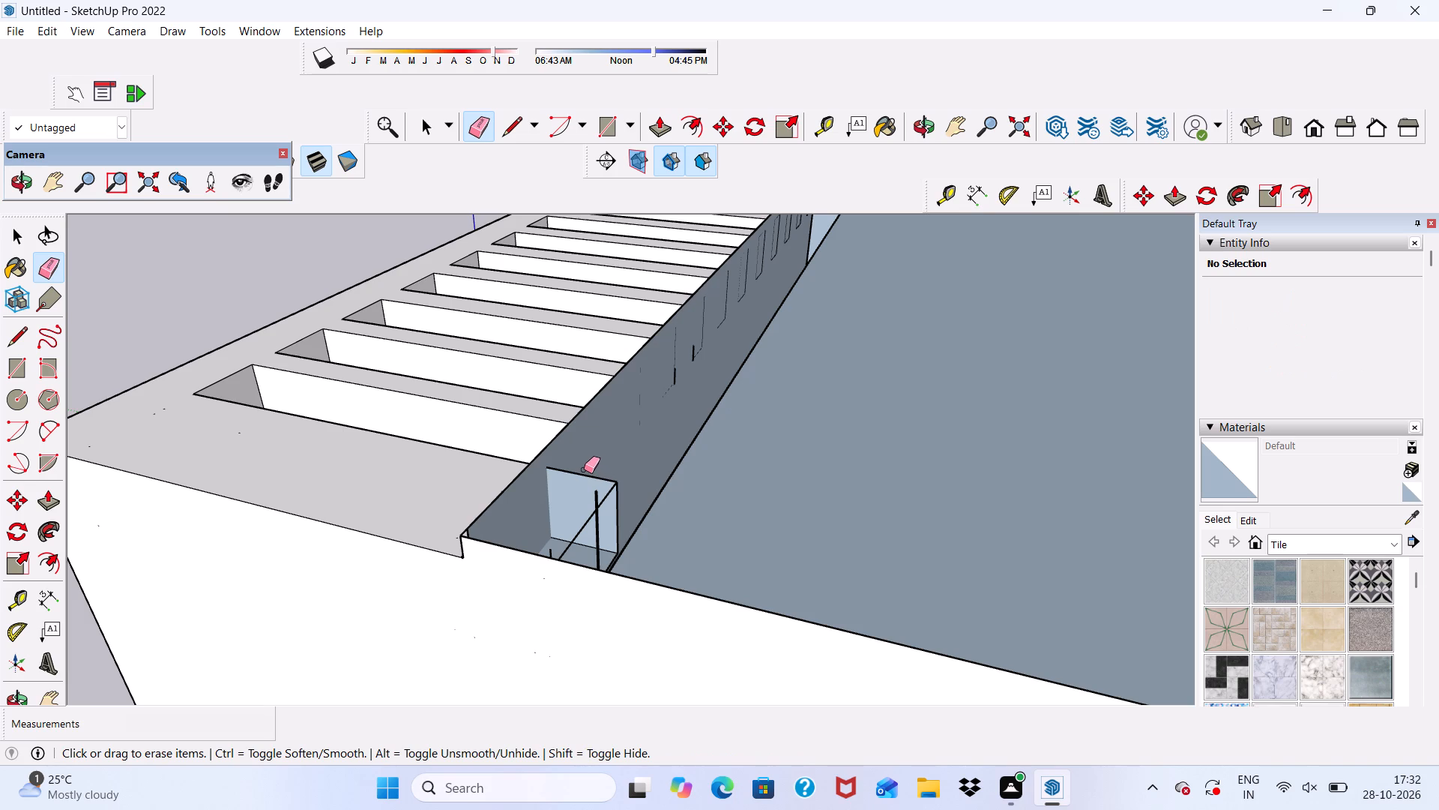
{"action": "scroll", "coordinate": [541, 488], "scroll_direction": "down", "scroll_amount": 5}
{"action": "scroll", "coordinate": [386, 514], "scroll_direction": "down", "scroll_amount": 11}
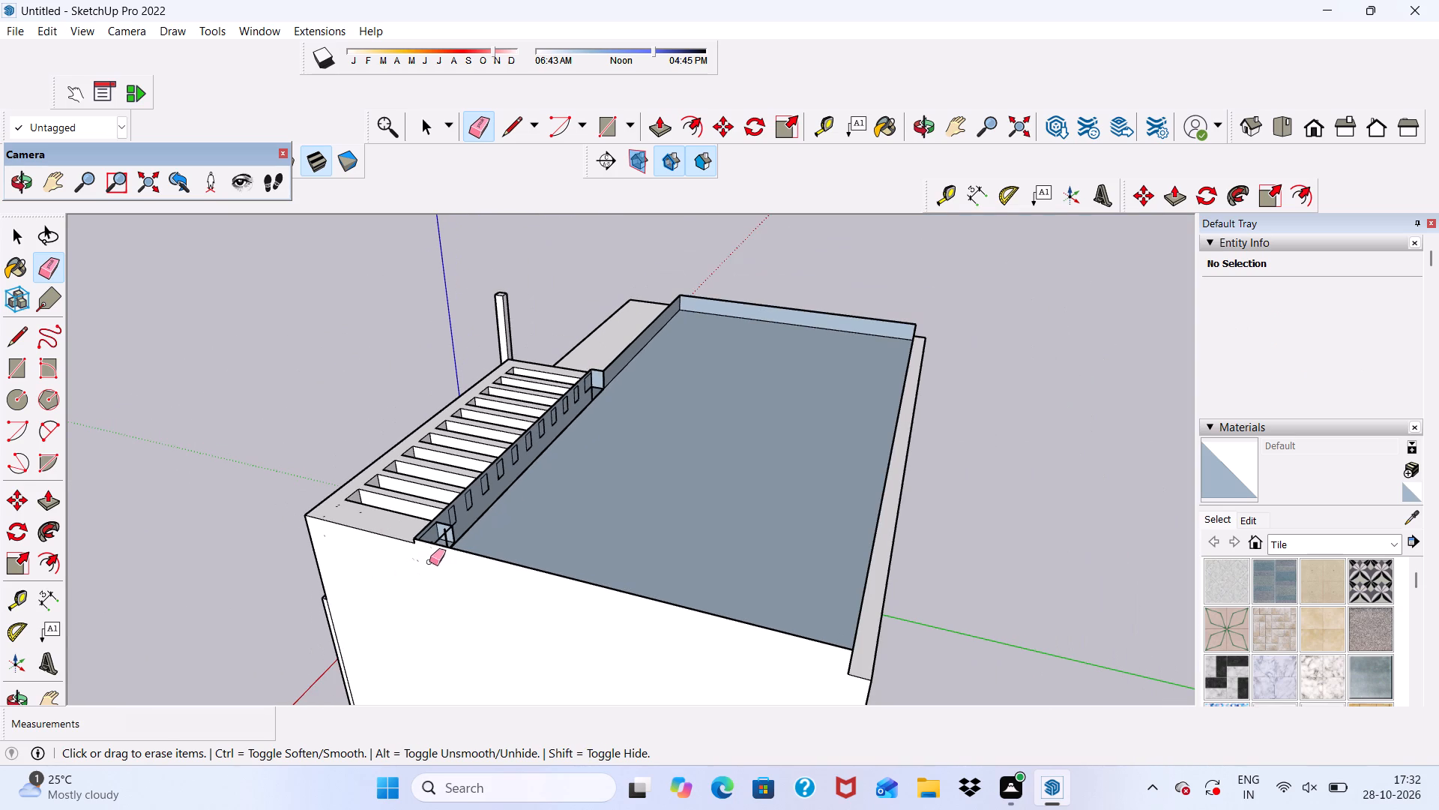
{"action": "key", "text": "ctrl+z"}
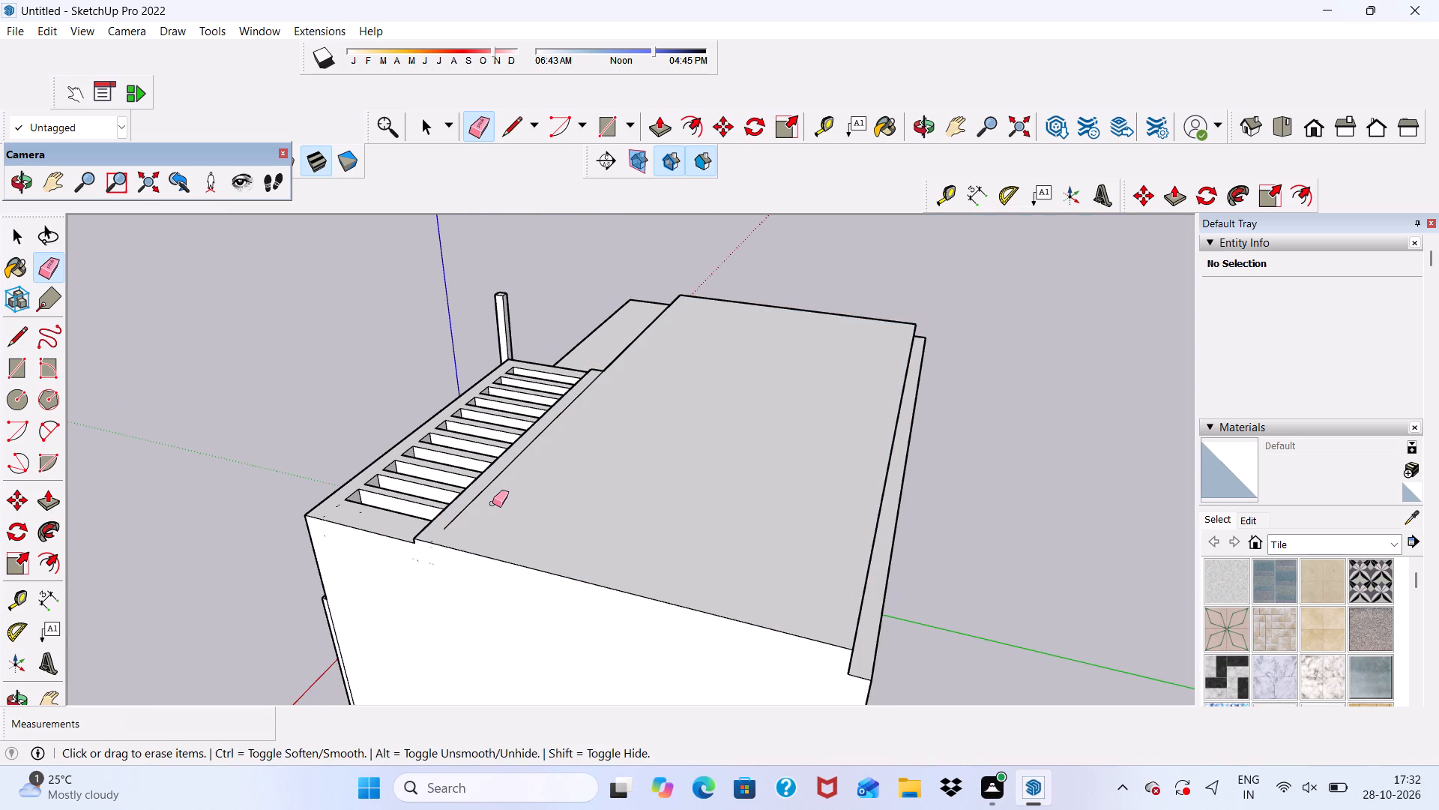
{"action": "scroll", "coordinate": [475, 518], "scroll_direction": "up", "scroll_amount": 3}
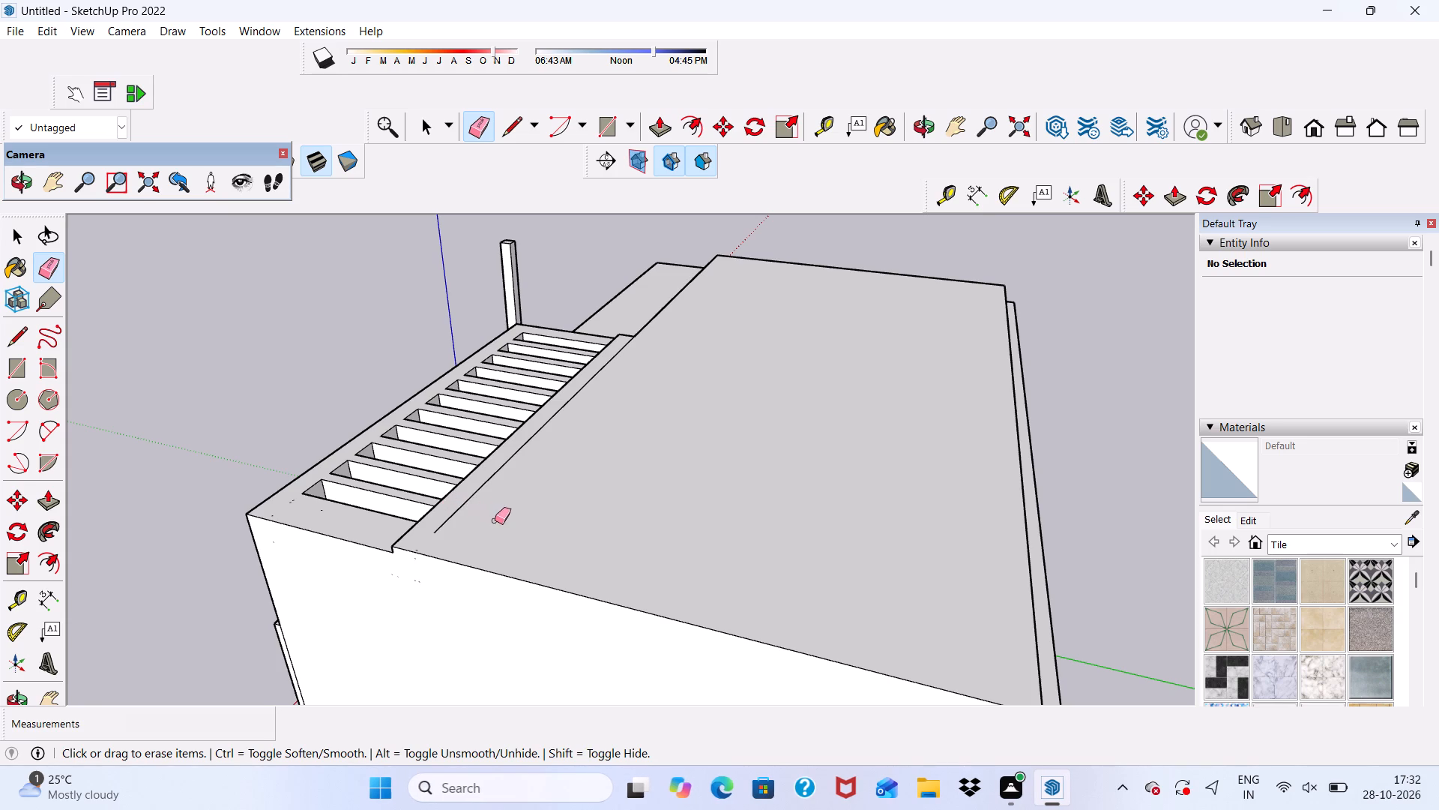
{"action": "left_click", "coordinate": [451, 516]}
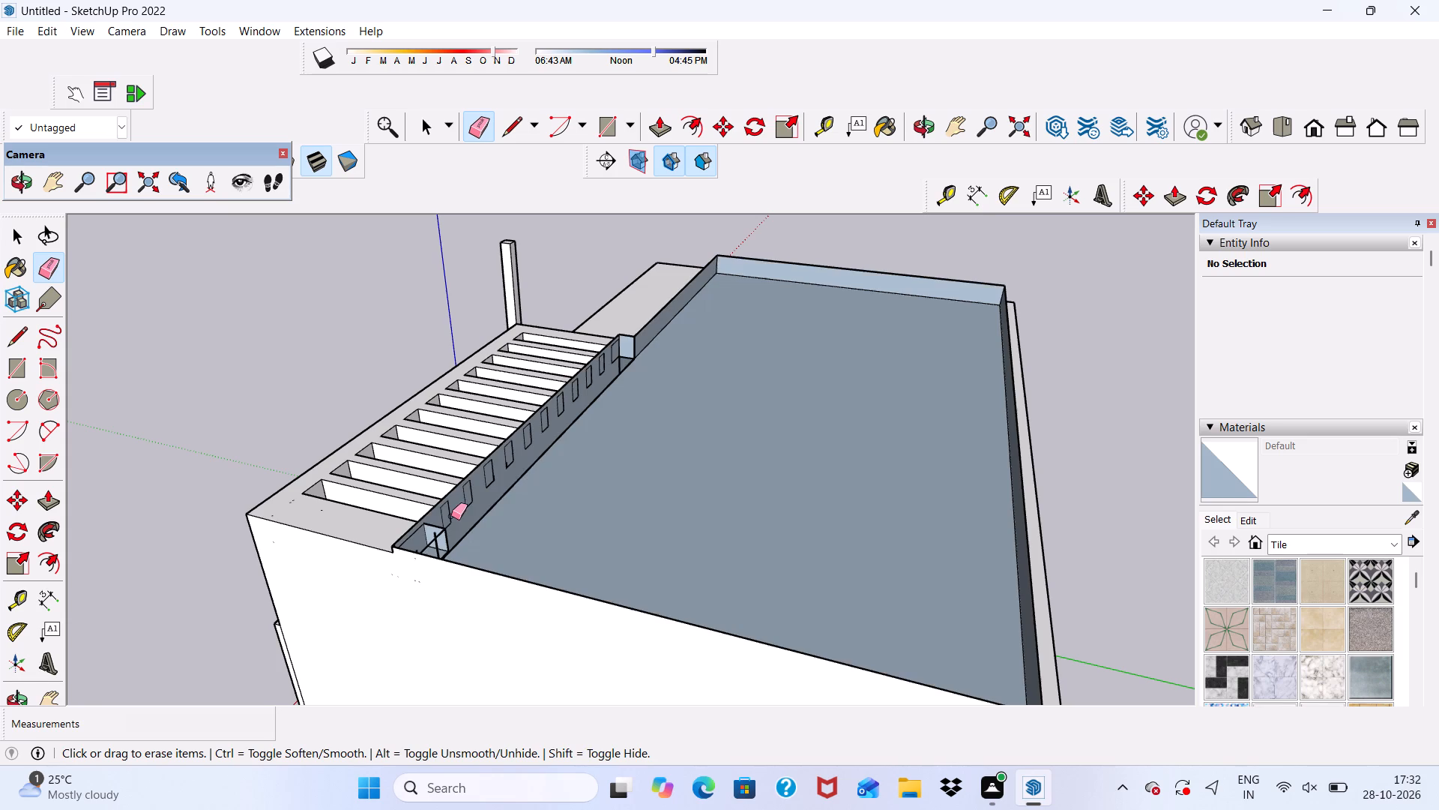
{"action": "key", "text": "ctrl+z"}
Erase the remaining long seam line on the roof's top beside the slotted slab.
{"action": "scroll", "coordinate": [513, 494], "scroll_direction": "down", "scroll_amount": 2}
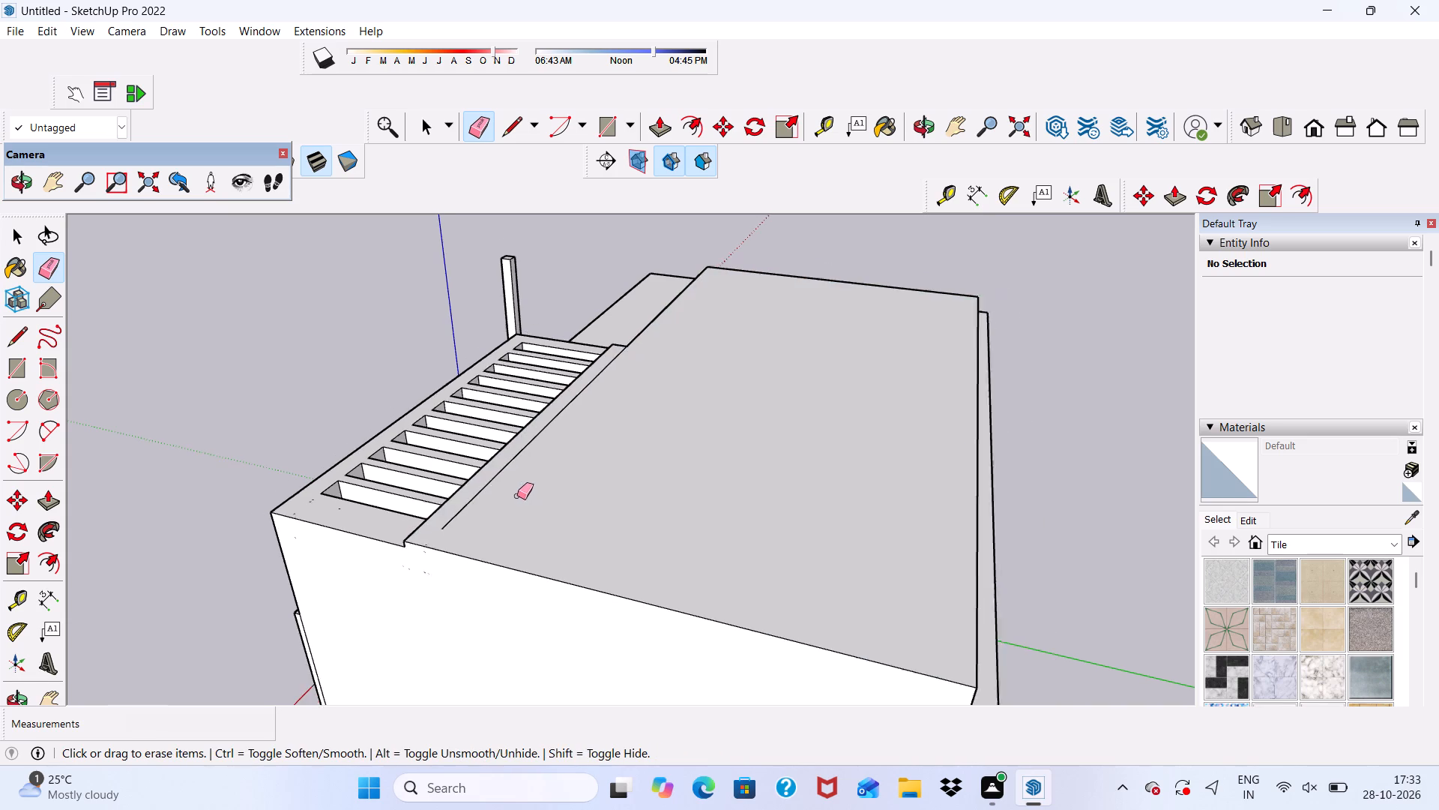
{"action": "scroll", "coordinate": [517, 496], "scroll_direction": "down", "scroll_amount": 1}
{"action": "scroll", "coordinate": [612, 517], "scroll_direction": "down", "scroll_amount": 1}
{"action": "middle_click_drag", "start_coordinate": [627, 526], "coordinate": [374, 469]}
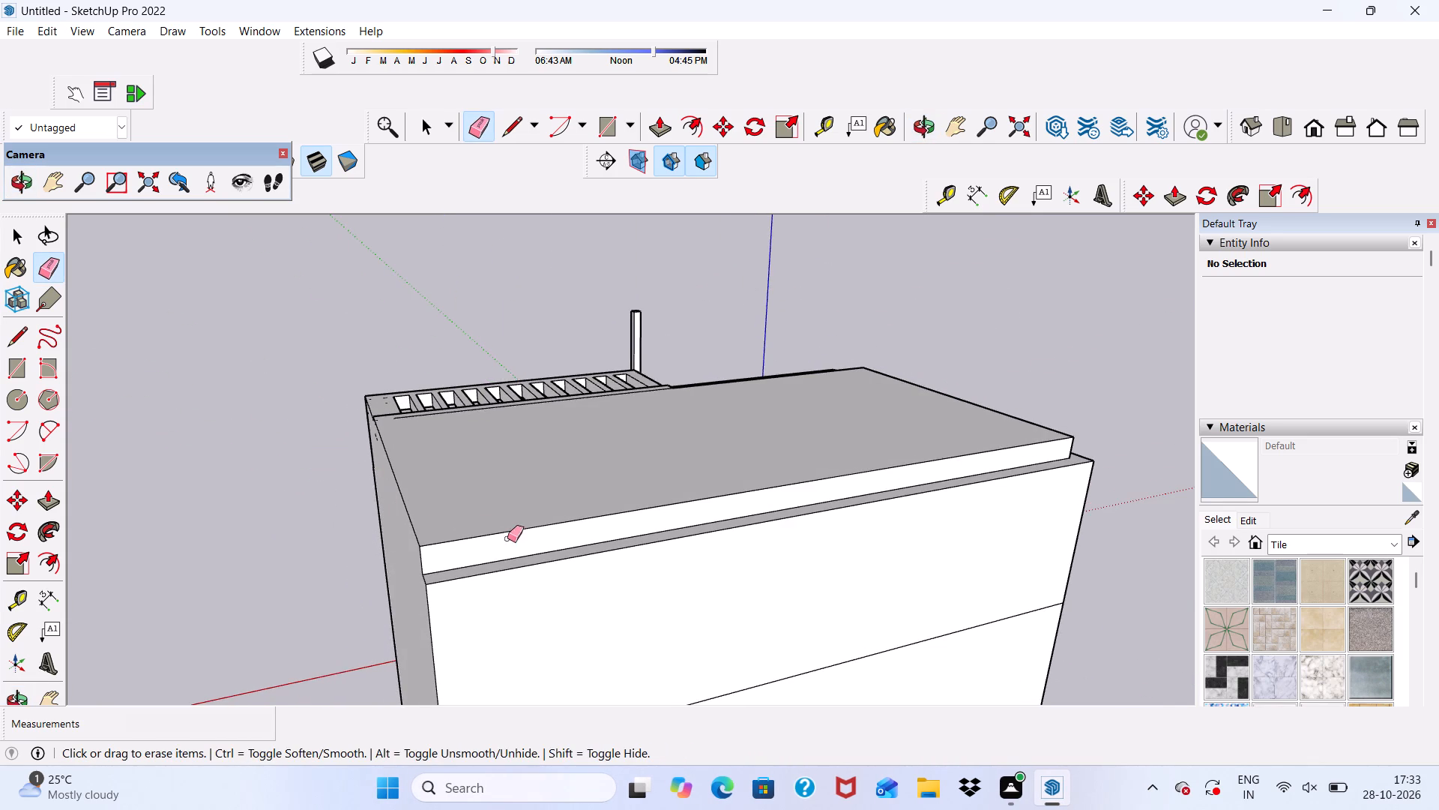
{"action": "scroll", "coordinate": [508, 571], "scroll_direction": "up", "scroll_amount": 3}
{"action": "scroll", "coordinate": [428, 526], "scroll_direction": "down", "scroll_amount": 3}
{"action": "middle_click_drag", "start_coordinate": [427, 526], "coordinate": [513, 526]}
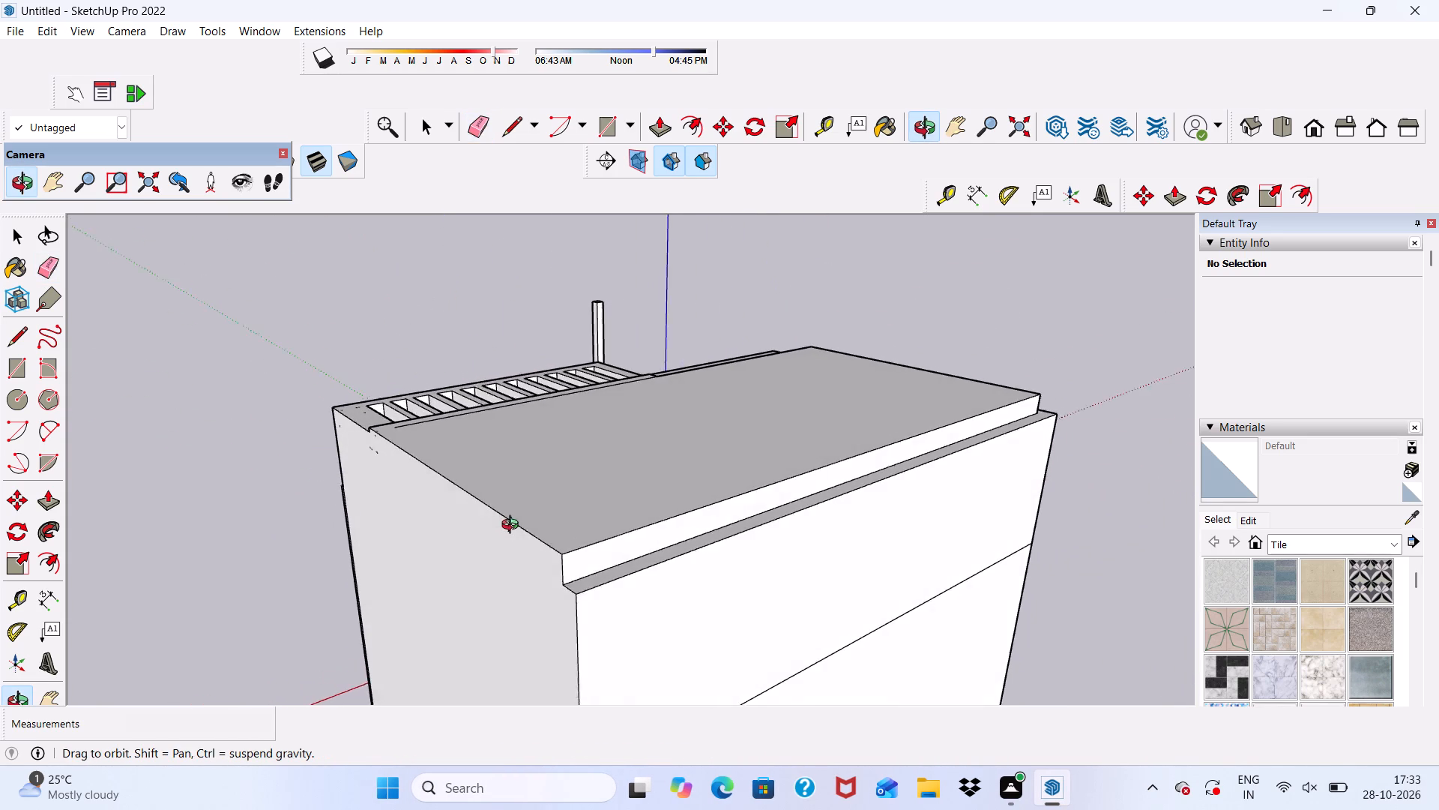
{"action": "middle_click_drag", "start_coordinate": [513, 526], "coordinate": [523, 529]}
{"action": "scroll", "coordinate": [473, 439], "scroll_direction": "up", "scroll_amount": 4}
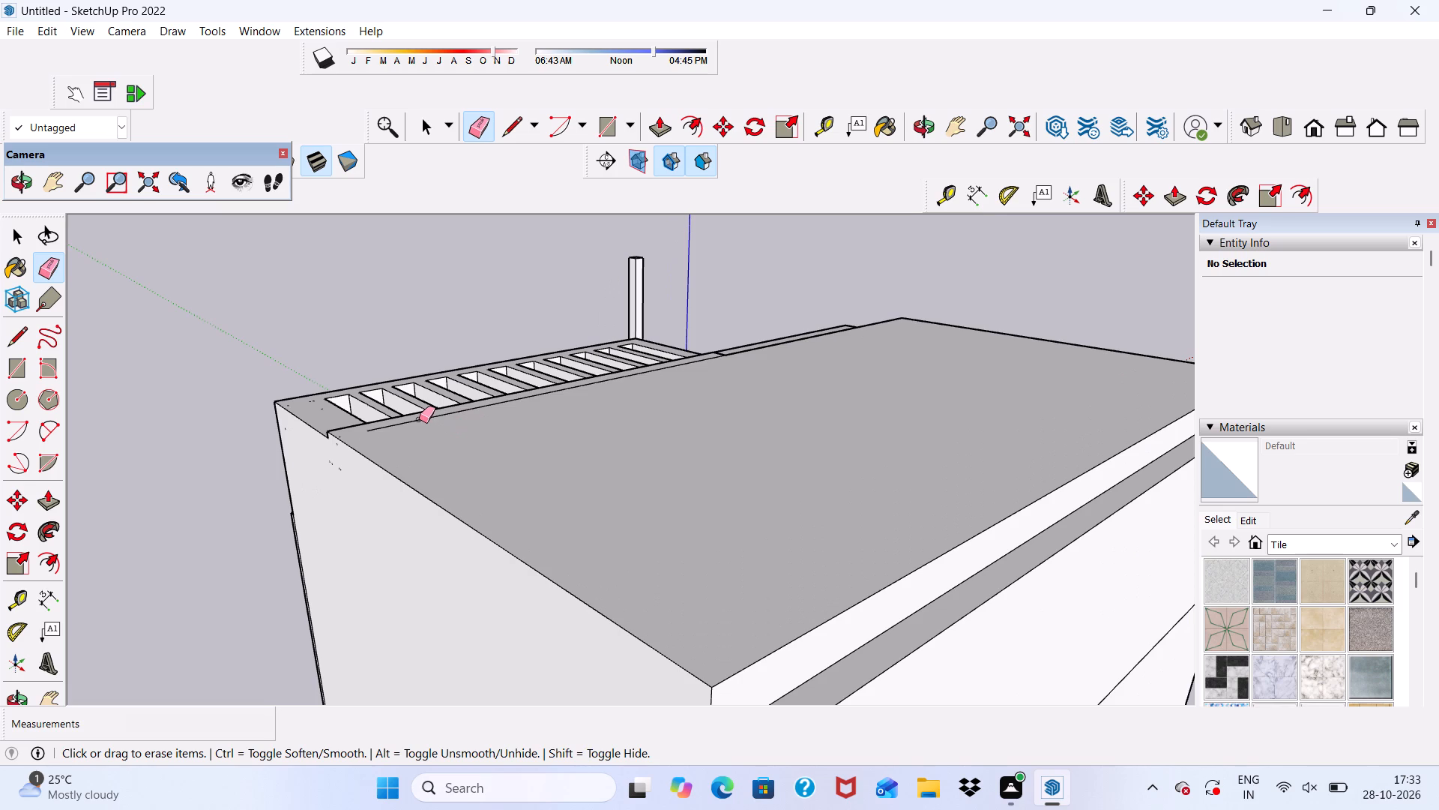
{"action": "left_click", "coordinate": [418, 419]}
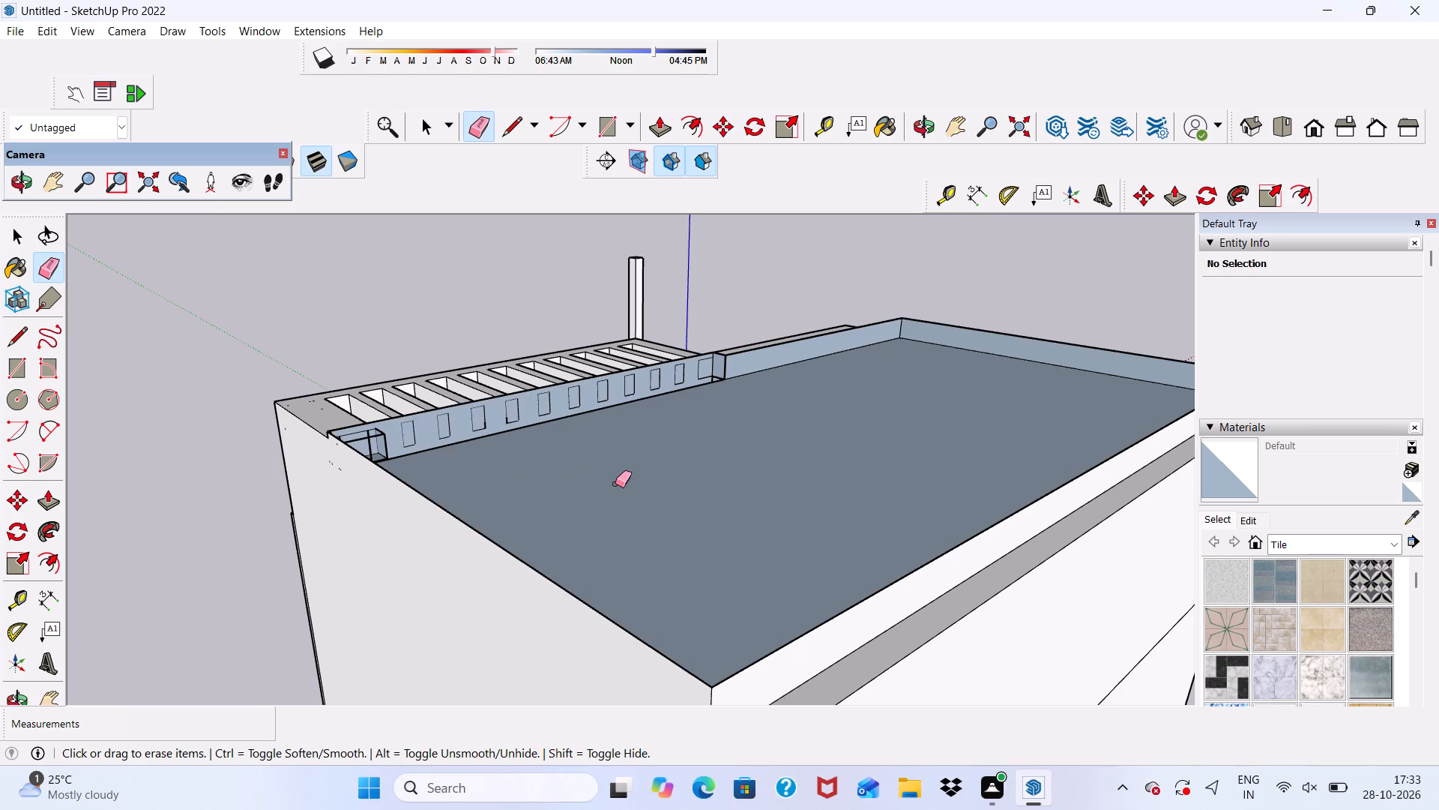
Push/Pull the large recessed roof face upward about 1' 1 1/8" to the level of the end wall's top edge.
{"action": "key", "text": "space"}
{"action": "left_click", "coordinate": [651, 451]}
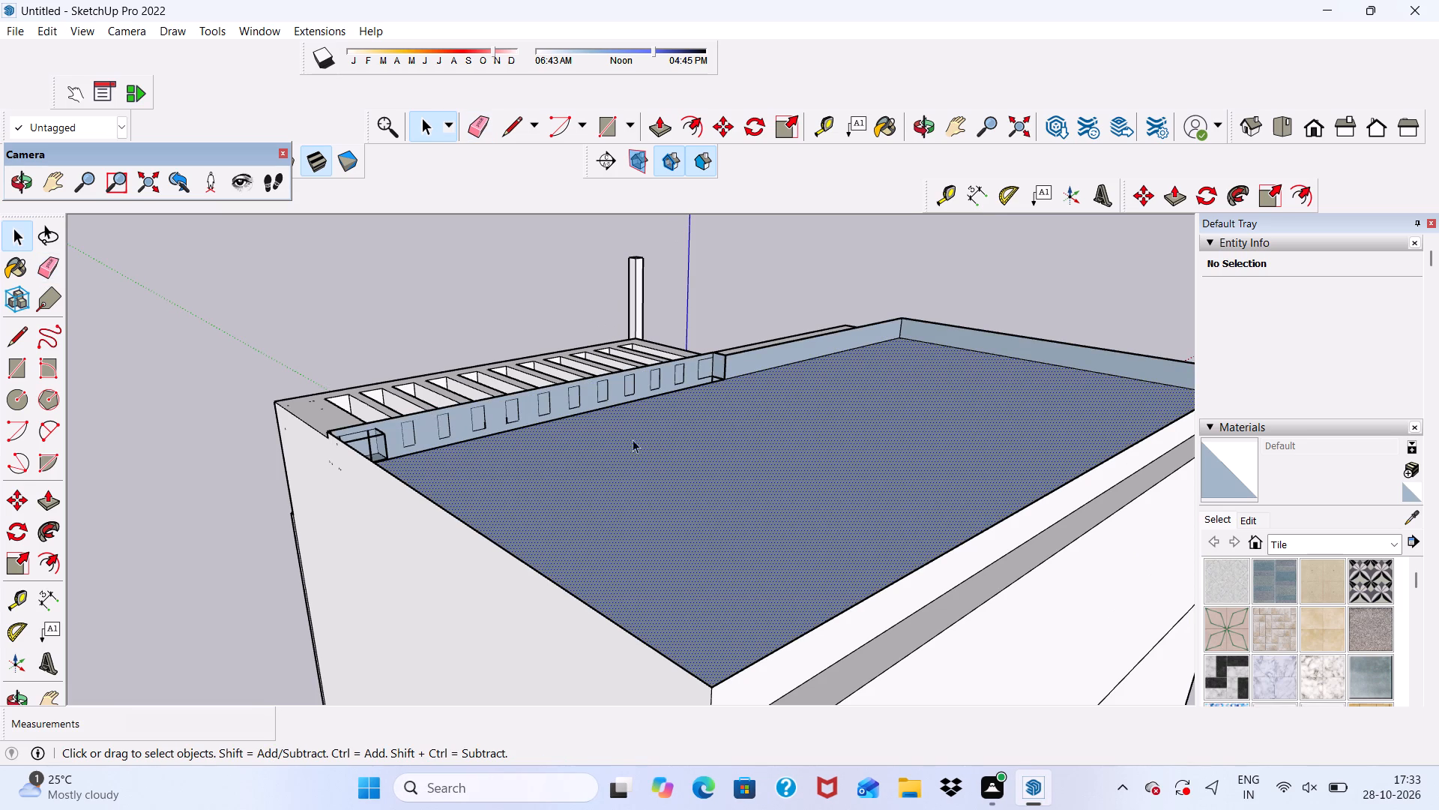
{"action": "left_click", "coordinate": [652, 133]}
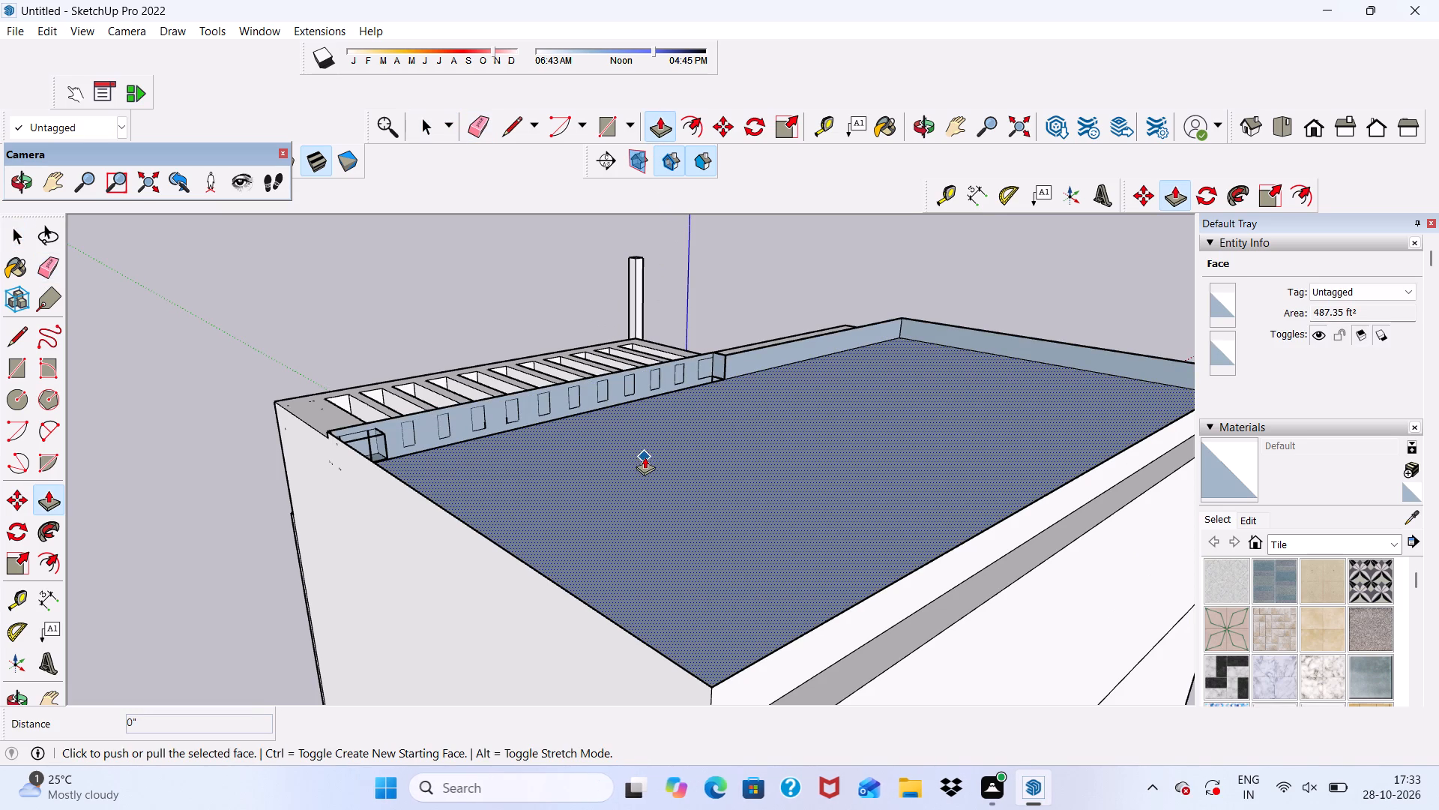
{"action": "left_click", "coordinate": [639, 500]}
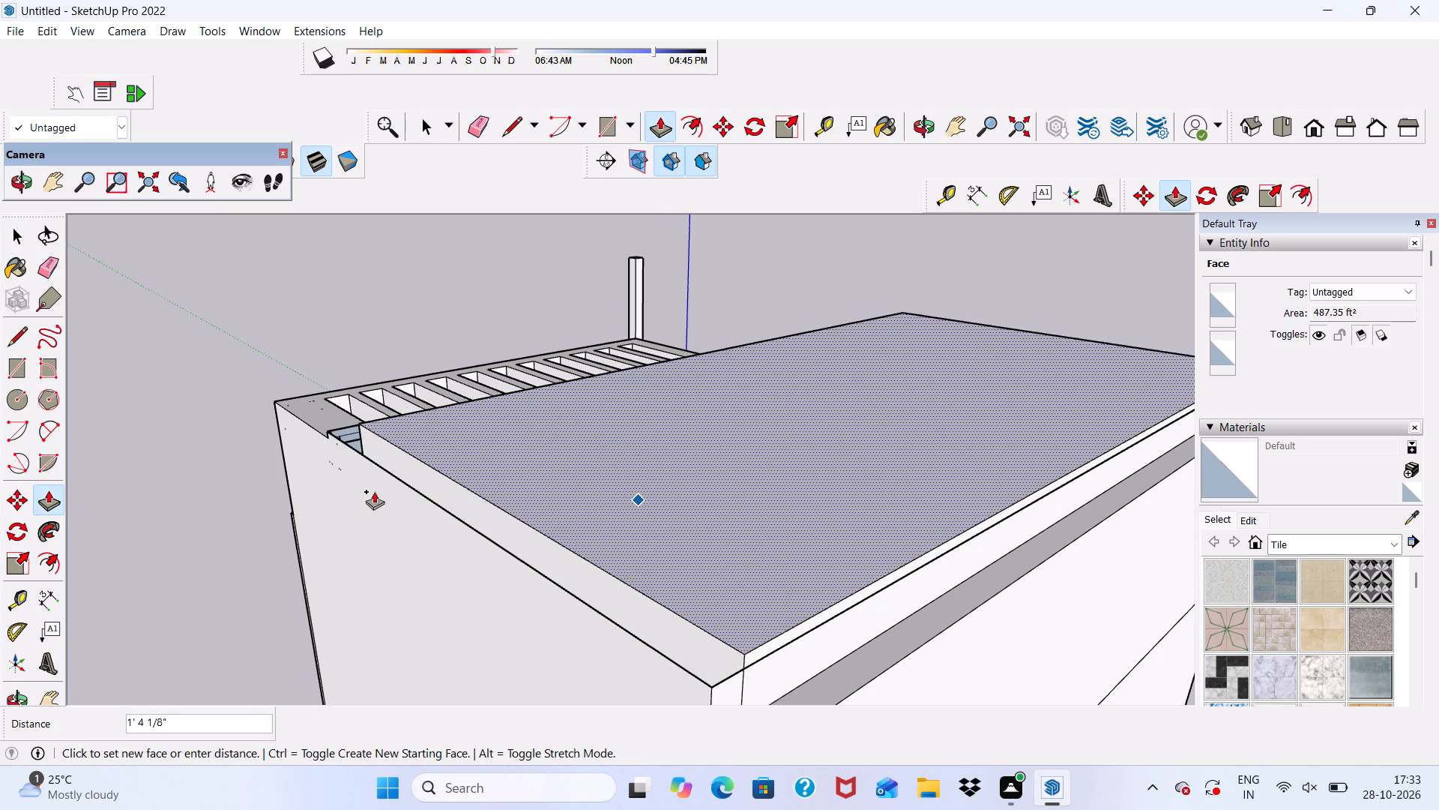
{"action": "left_click", "coordinate": [578, 592]}
Push/Pull the raised roof slab's narrow side face outward 9" toward the end wall's outer edge.
{"action": "scroll", "coordinate": [566, 573], "scroll_direction": "up", "scroll_amount": 9}
{"action": "scroll", "coordinate": [526, 541], "scroll_direction": "down", "scroll_amount": 3}
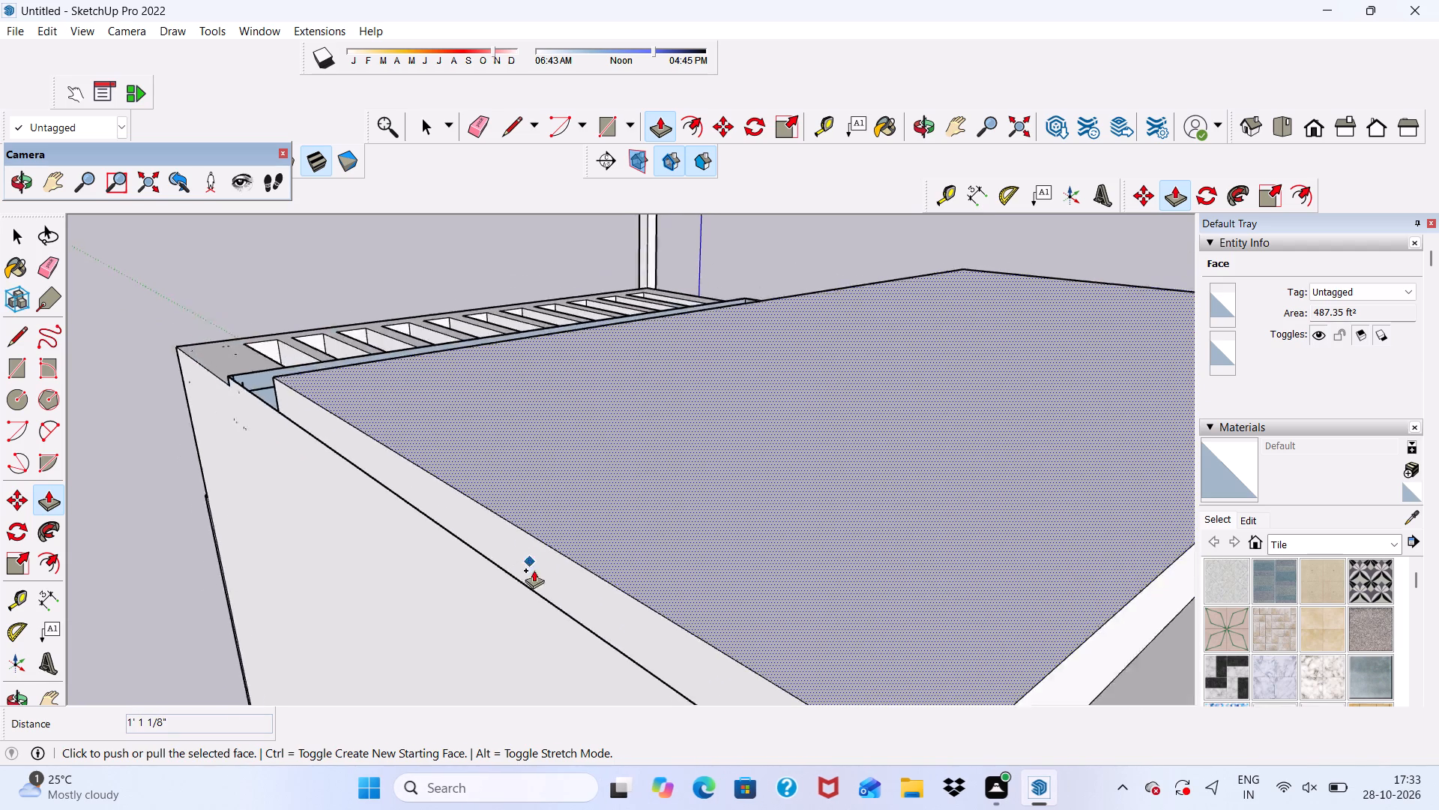
{"action": "scroll", "coordinate": [534, 570], "scroll_direction": "down", "scroll_amount": 2}
{"action": "middle_click_drag", "start_coordinate": [537, 571], "coordinate": [509, 607]}
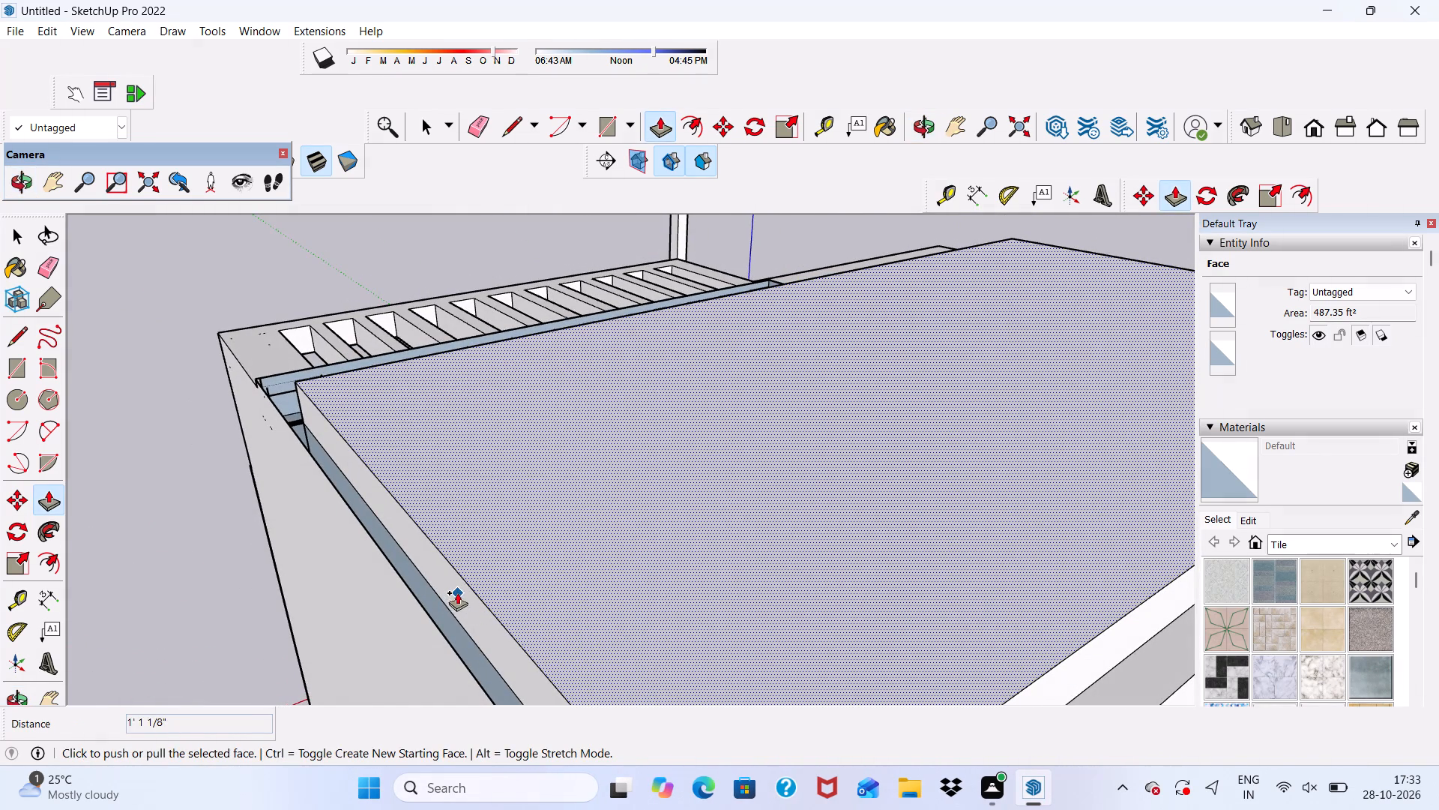
{"action": "key", "text": "space"}
{"action": "left_click", "coordinate": [462, 596]}
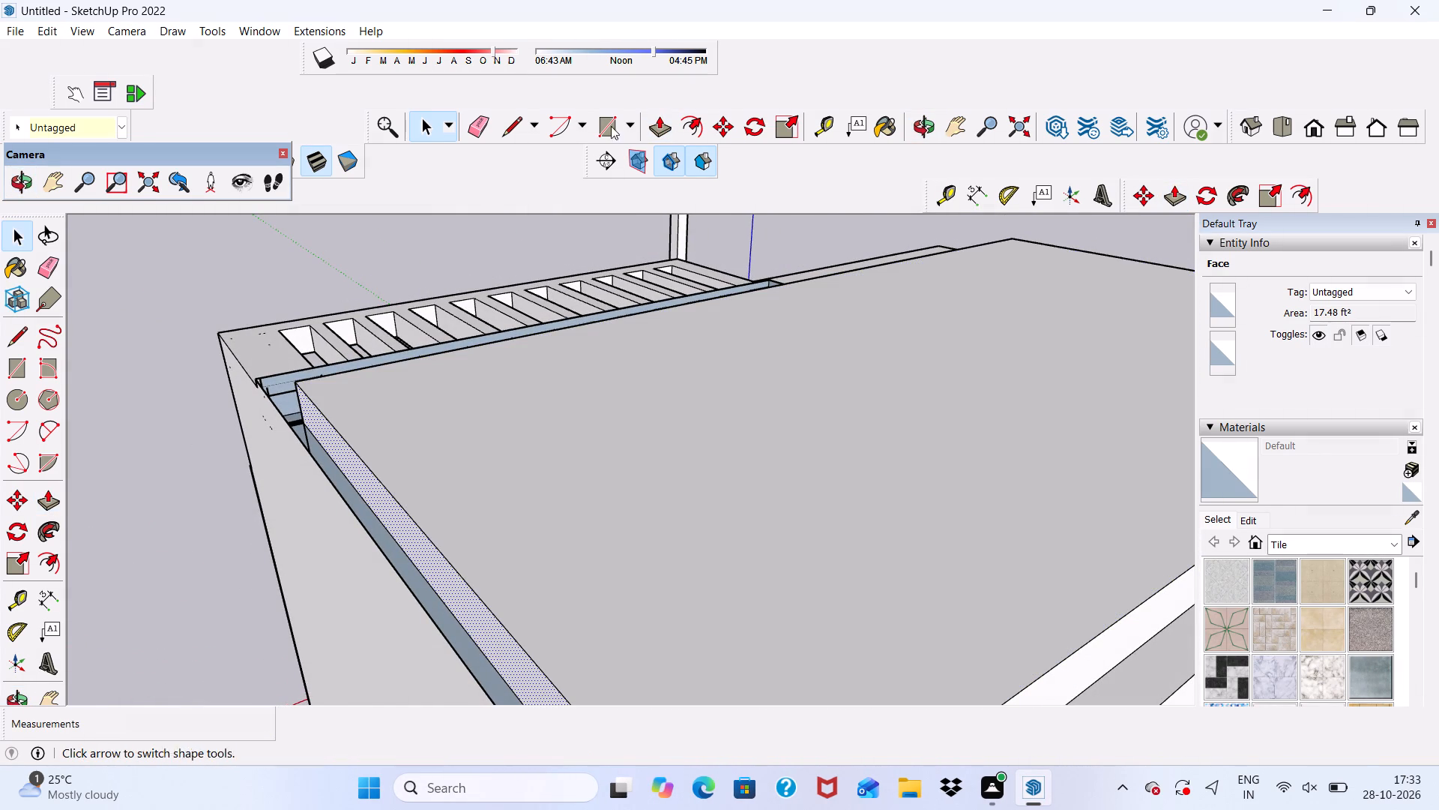
{"action": "left_click", "coordinate": [653, 124]}
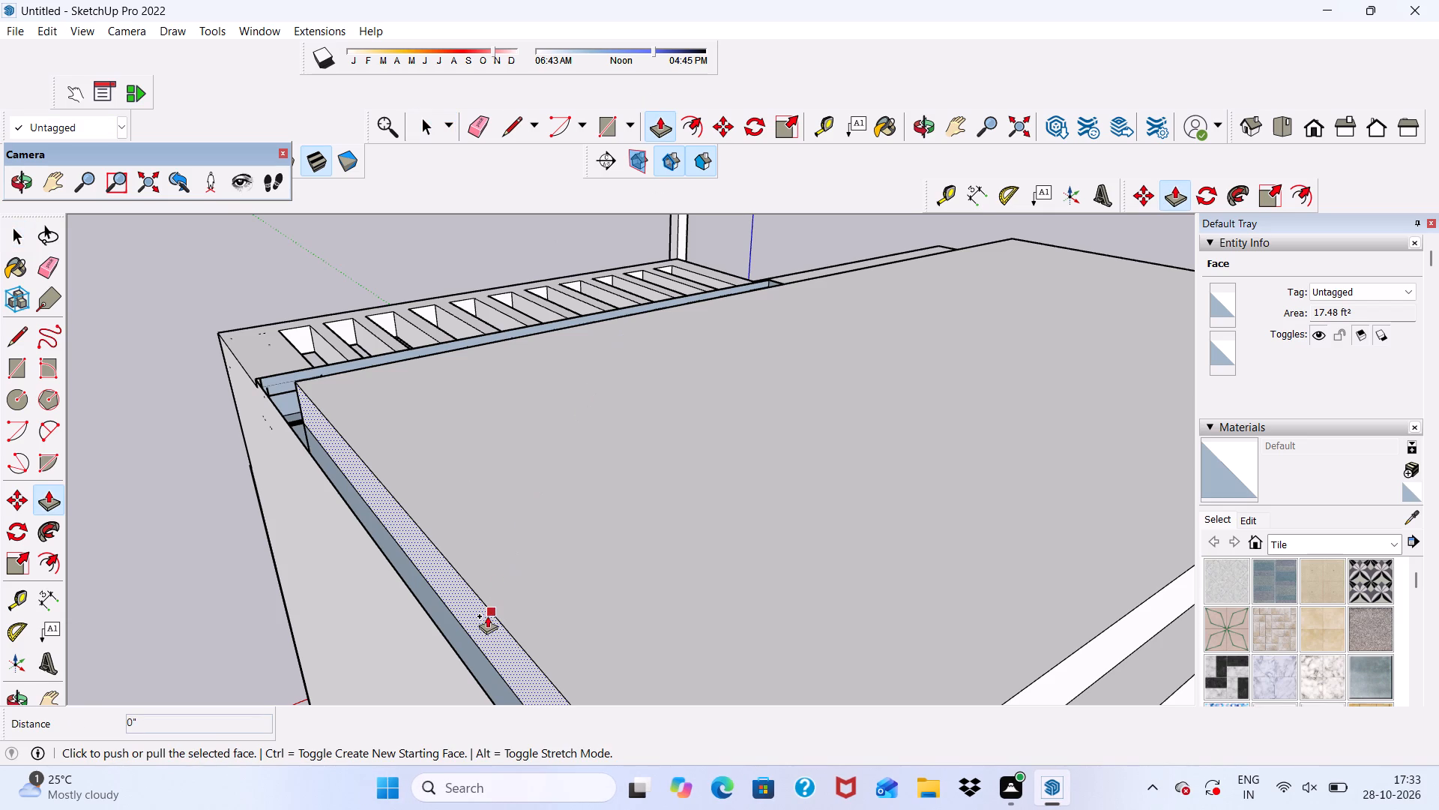
{"action": "left_click", "coordinate": [486, 616]}
{"action": "left_click", "coordinate": [398, 622]}
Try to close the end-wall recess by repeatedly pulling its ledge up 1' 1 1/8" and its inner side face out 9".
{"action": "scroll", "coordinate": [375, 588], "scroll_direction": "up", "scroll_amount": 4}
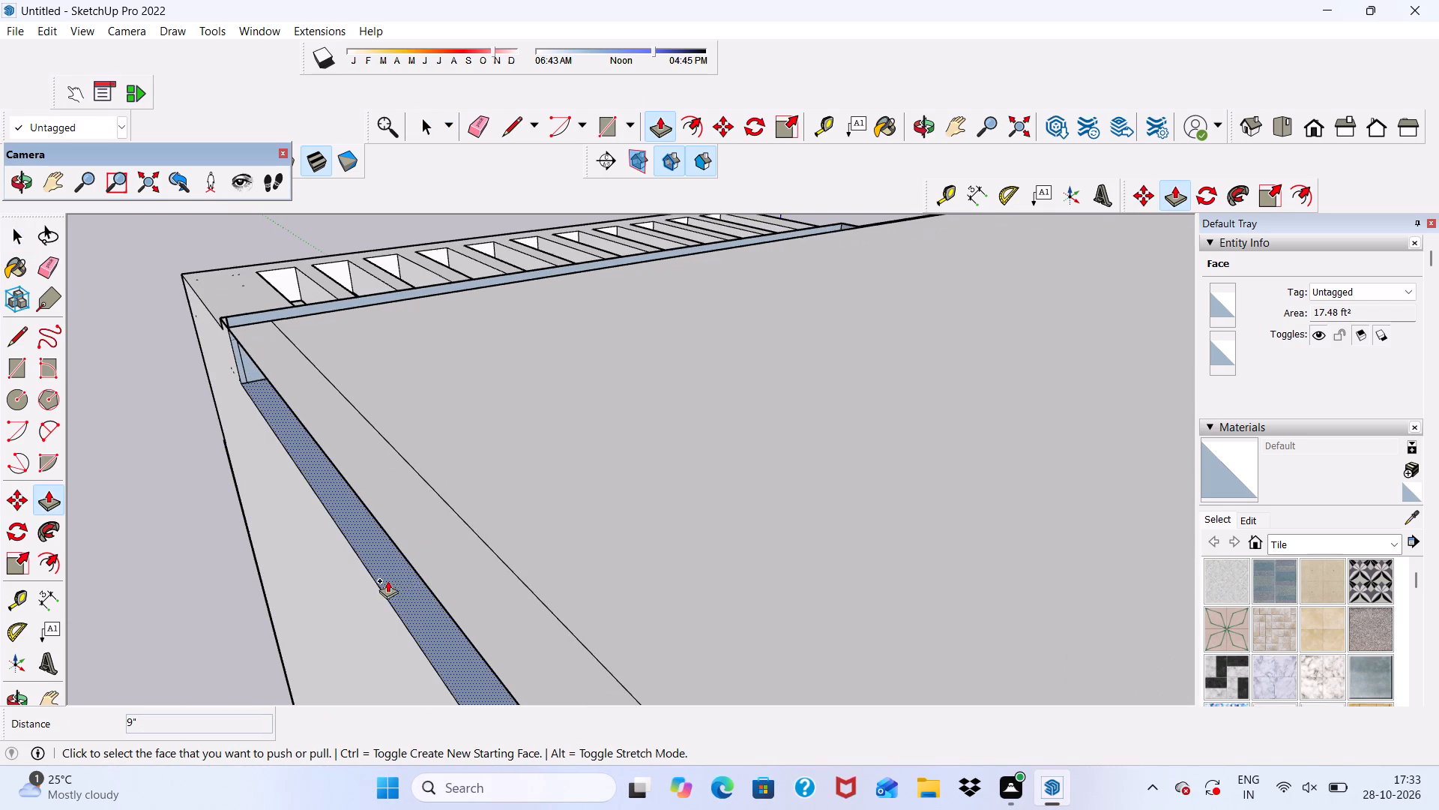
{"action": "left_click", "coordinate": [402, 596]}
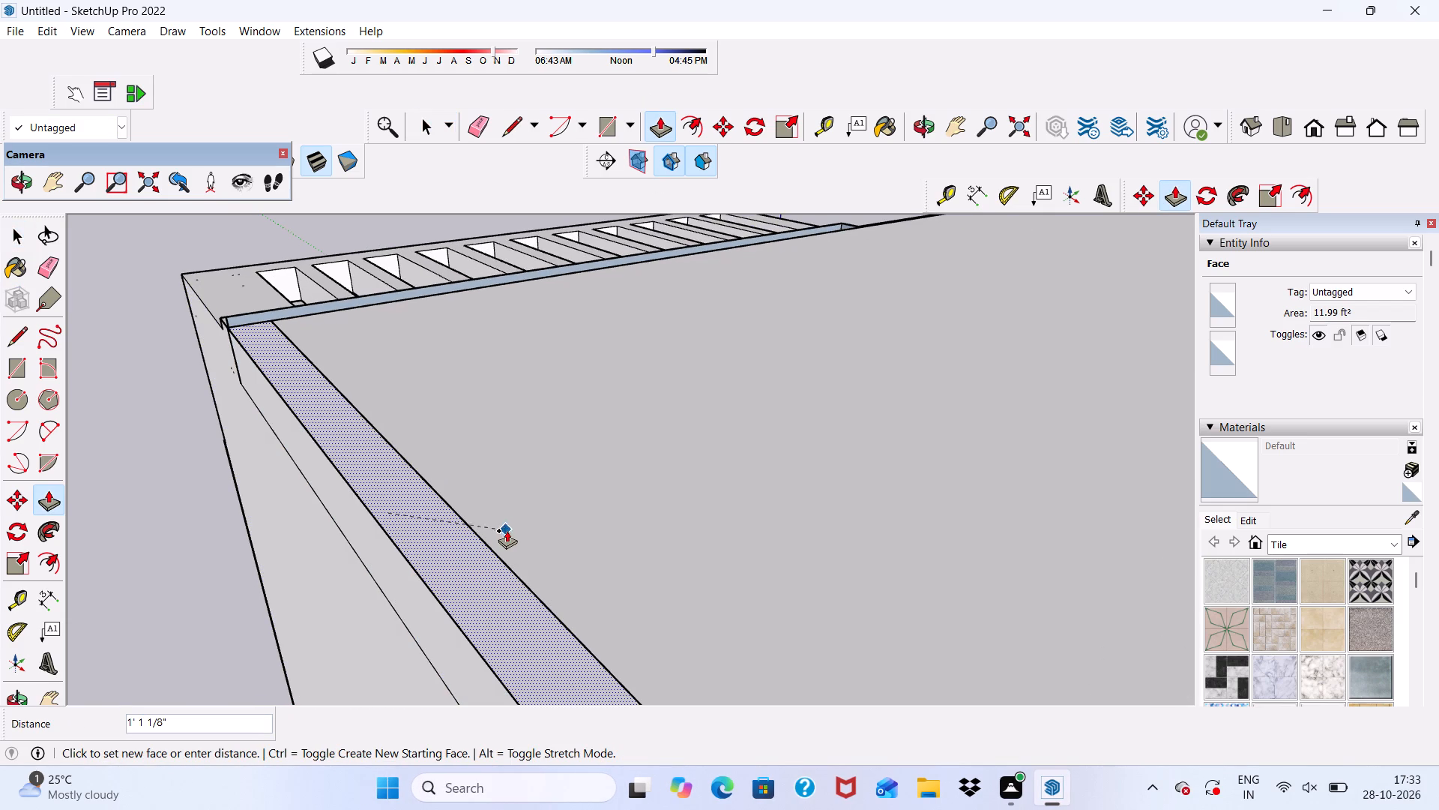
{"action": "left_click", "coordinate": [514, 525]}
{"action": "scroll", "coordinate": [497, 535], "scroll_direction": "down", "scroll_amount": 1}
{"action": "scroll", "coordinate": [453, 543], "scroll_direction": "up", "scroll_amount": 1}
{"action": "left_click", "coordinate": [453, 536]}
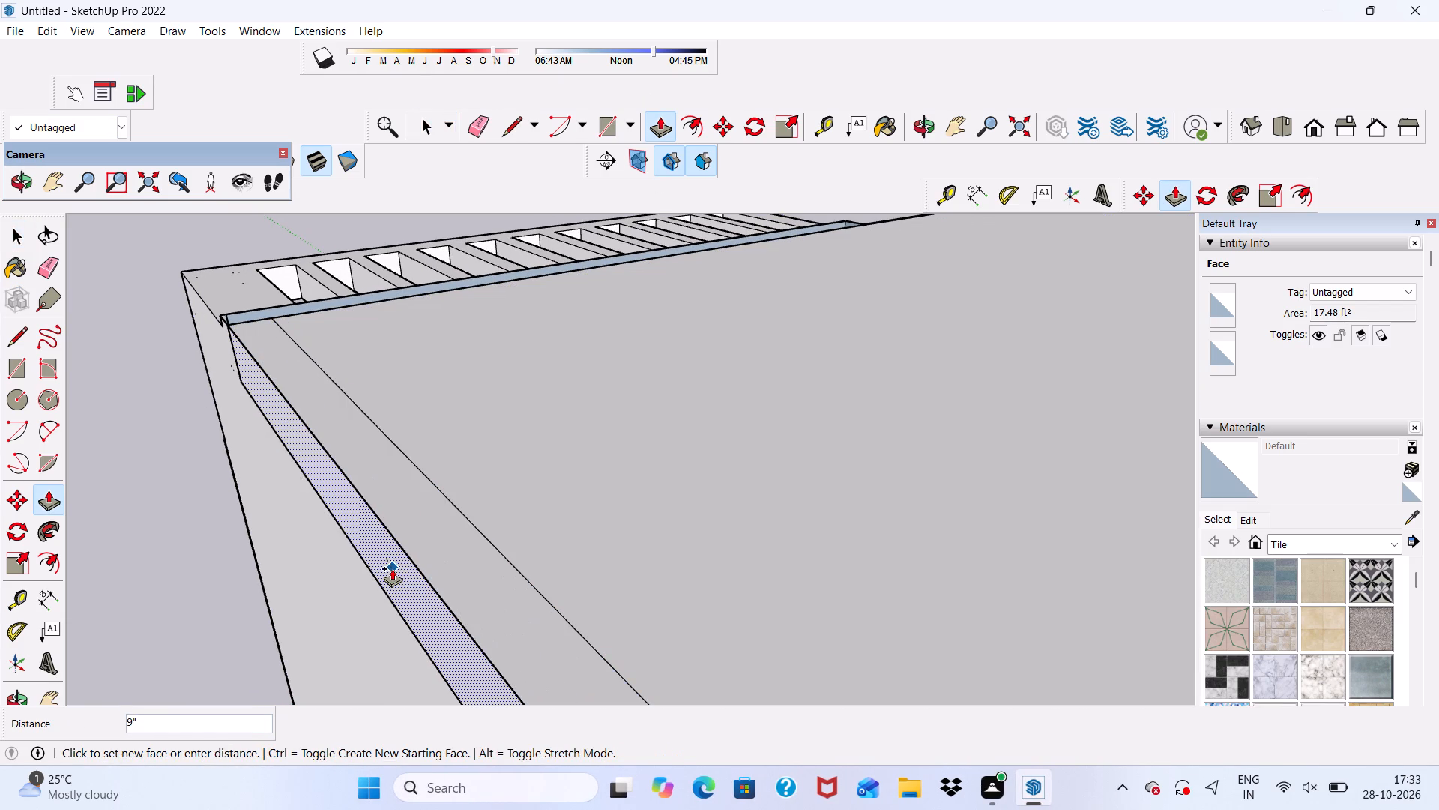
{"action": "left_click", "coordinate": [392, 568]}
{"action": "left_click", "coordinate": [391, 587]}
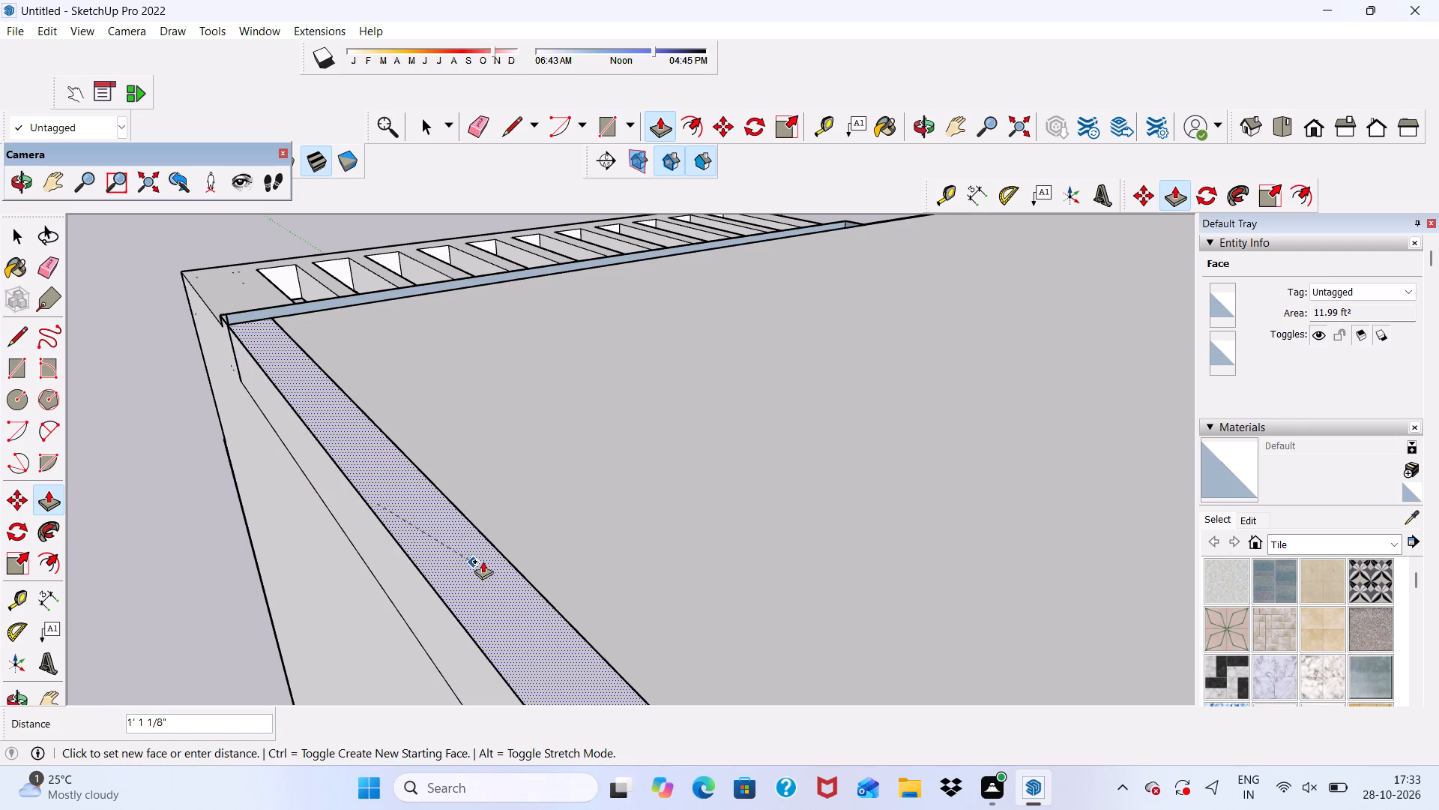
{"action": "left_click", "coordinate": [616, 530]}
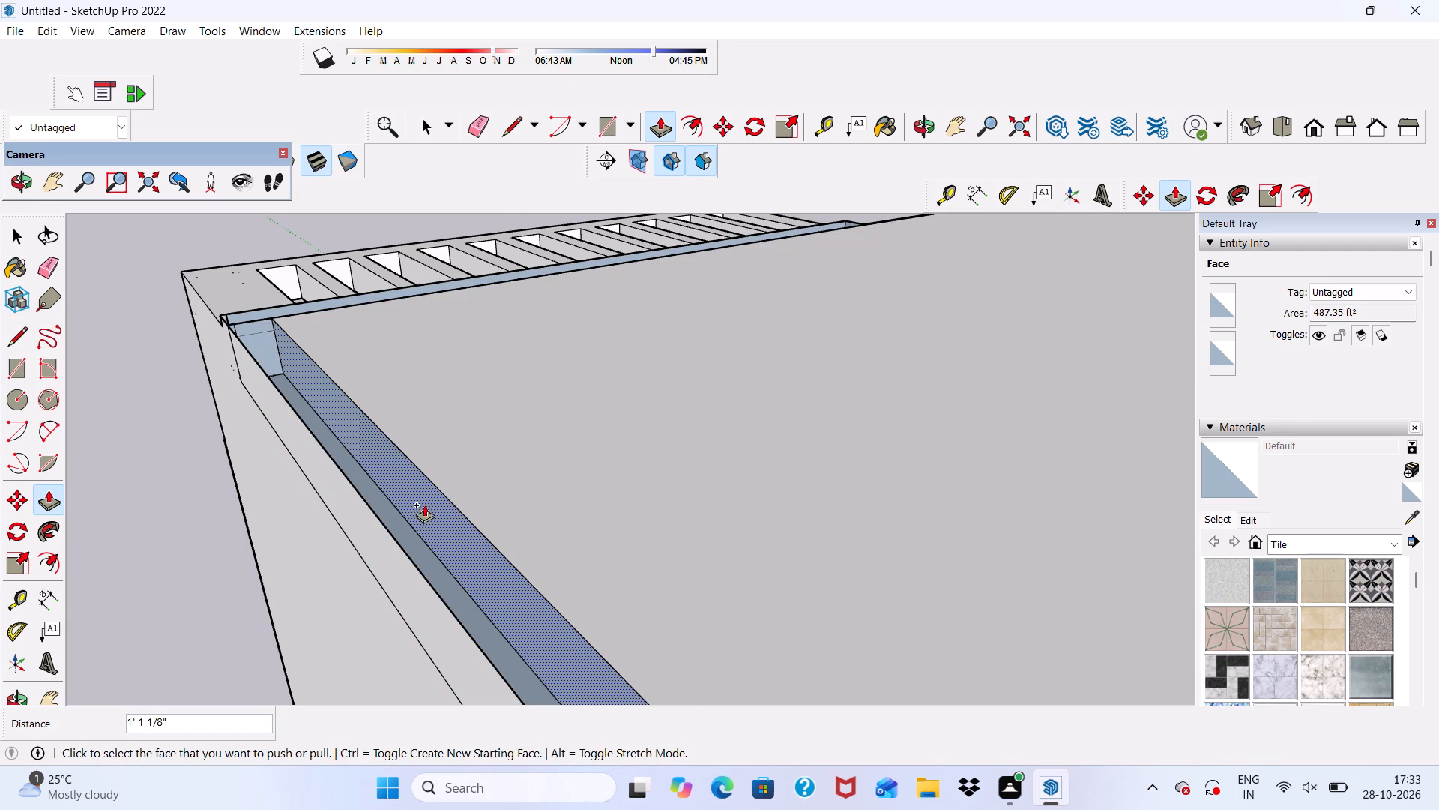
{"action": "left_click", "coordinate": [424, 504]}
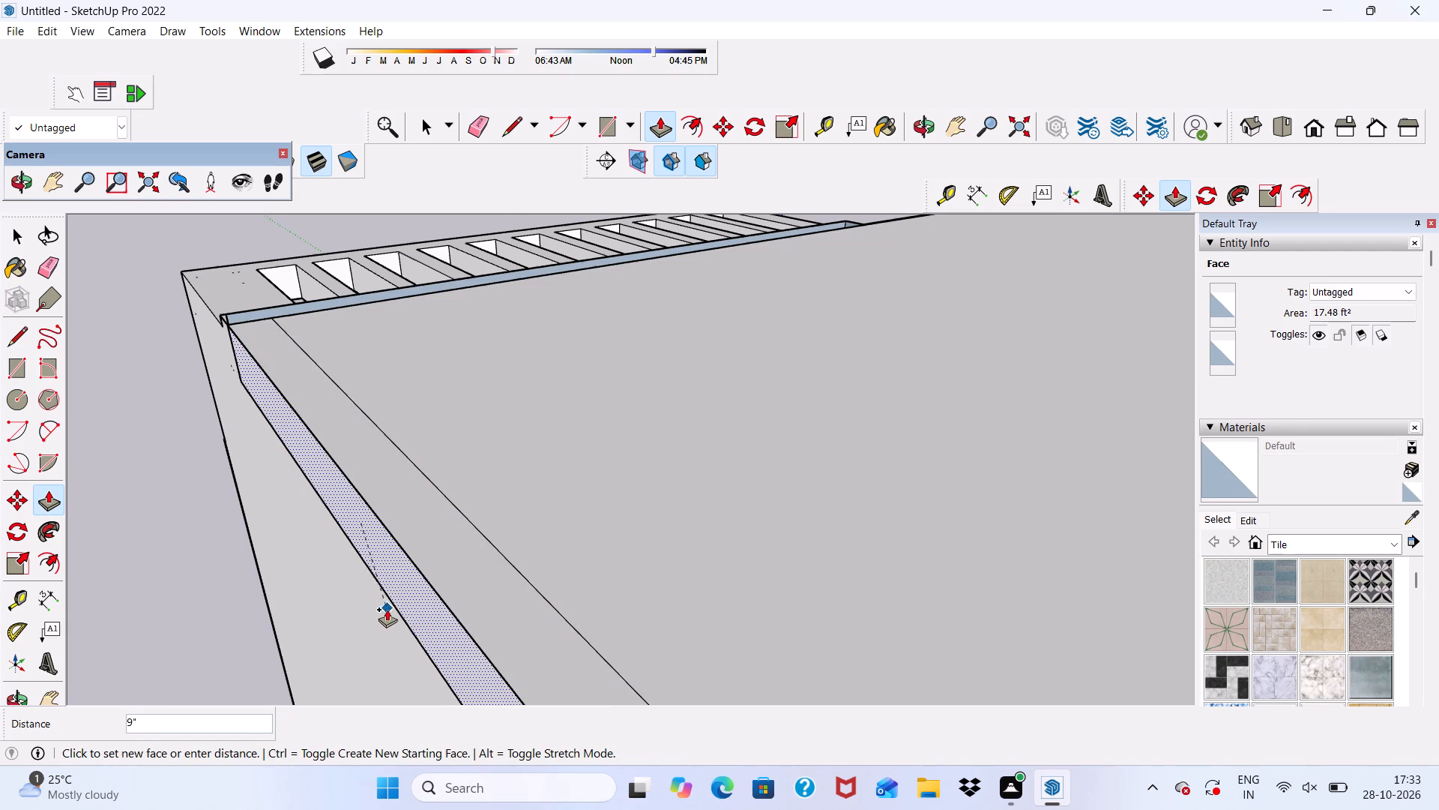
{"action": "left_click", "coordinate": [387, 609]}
Push/Pull the long inner face of the recess under the roof edge 9" outward, flush with the end wall.
{"action": "scroll", "coordinate": [372, 561], "scroll_direction": "down", "scroll_amount": 1}
{"action": "middle_click_drag", "start_coordinate": [367, 541], "coordinate": [405, 446]}
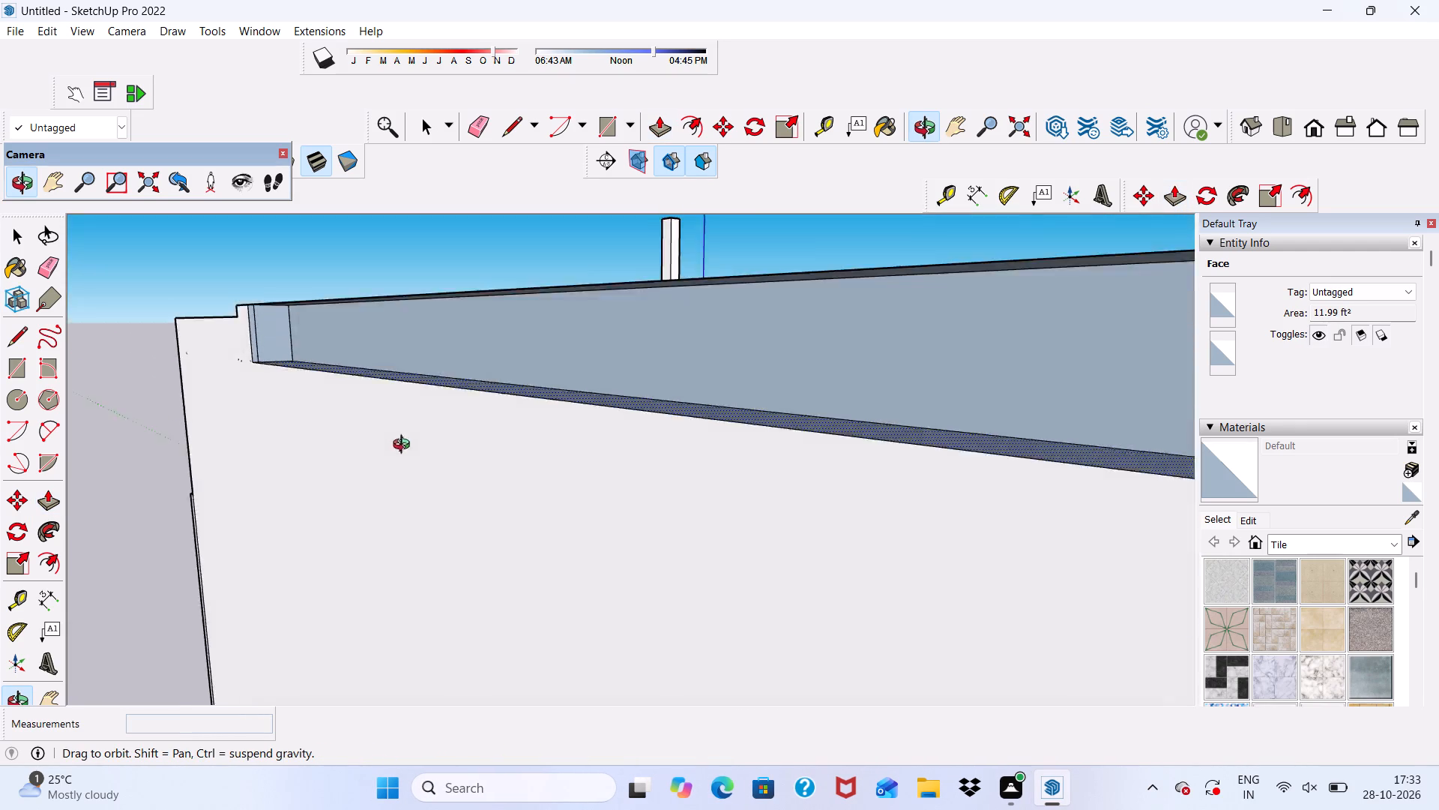
{"action": "middle_click_drag", "start_coordinate": [405, 446], "coordinate": [488, 490]}
{"action": "scroll", "coordinate": [495, 442], "scroll_direction": "up", "scroll_amount": 1}
{"action": "left_click", "coordinate": [547, 415]}
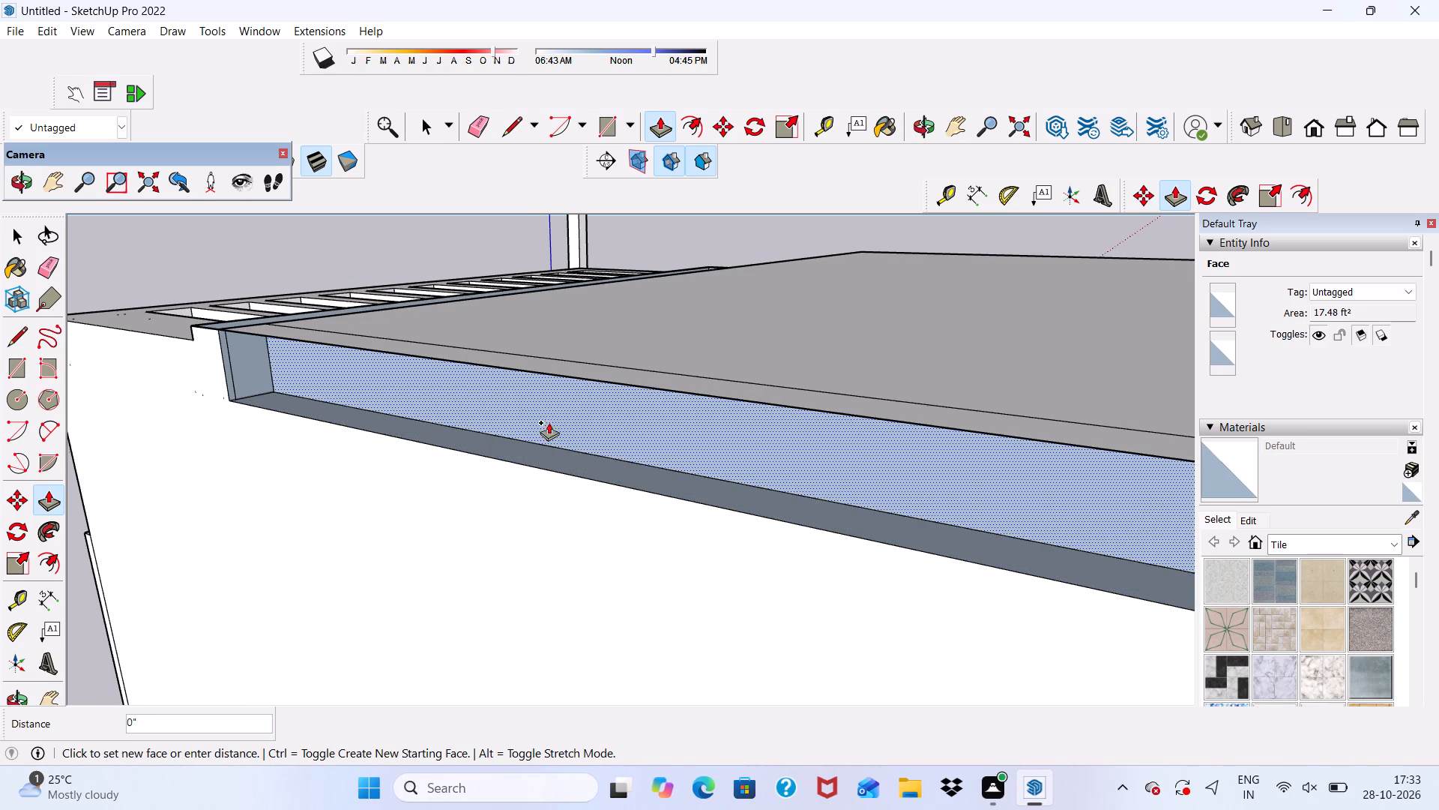
{"action": "left_click", "coordinate": [514, 532]}
Fill the channel between the slotted slab and the roof by Push/Pulling its narrow faces about 5 11/16" and 9 1/8".
{"action": "scroll", "coordinate": [489, 498], "scroll_direction": "down", "scroll_amount": 7}
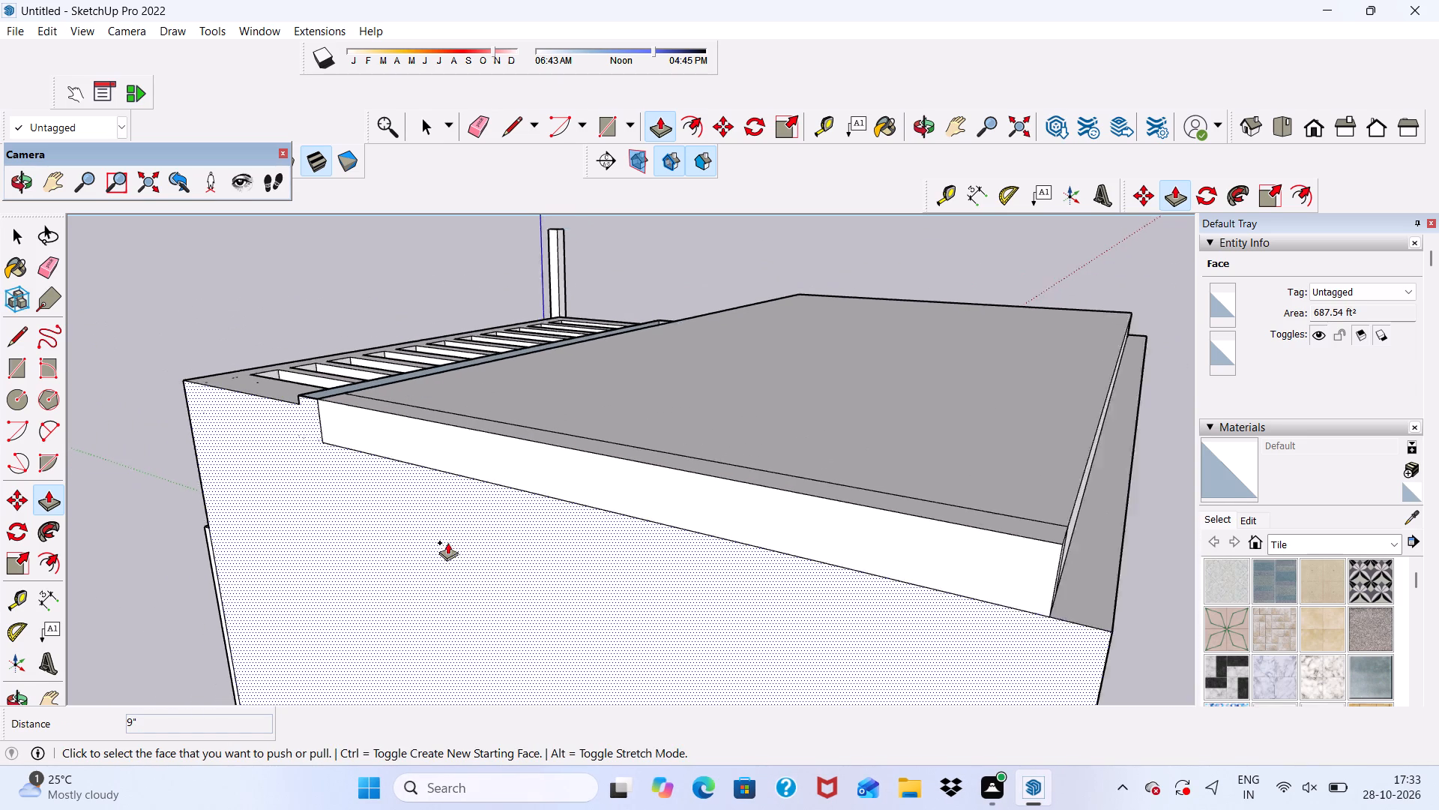
{"action": "scroll", "coordinate": [447, 542], "scroll_direction": "down", "scroll_amount": 2}
{"action": "middle_click_drag", "start_coordinate": [447, 547], "coordinate": [681, 622]}
{"action": "scroll", "coordinate": [636, 531], "scroll_direction": "up", "scroll_amount": 5}
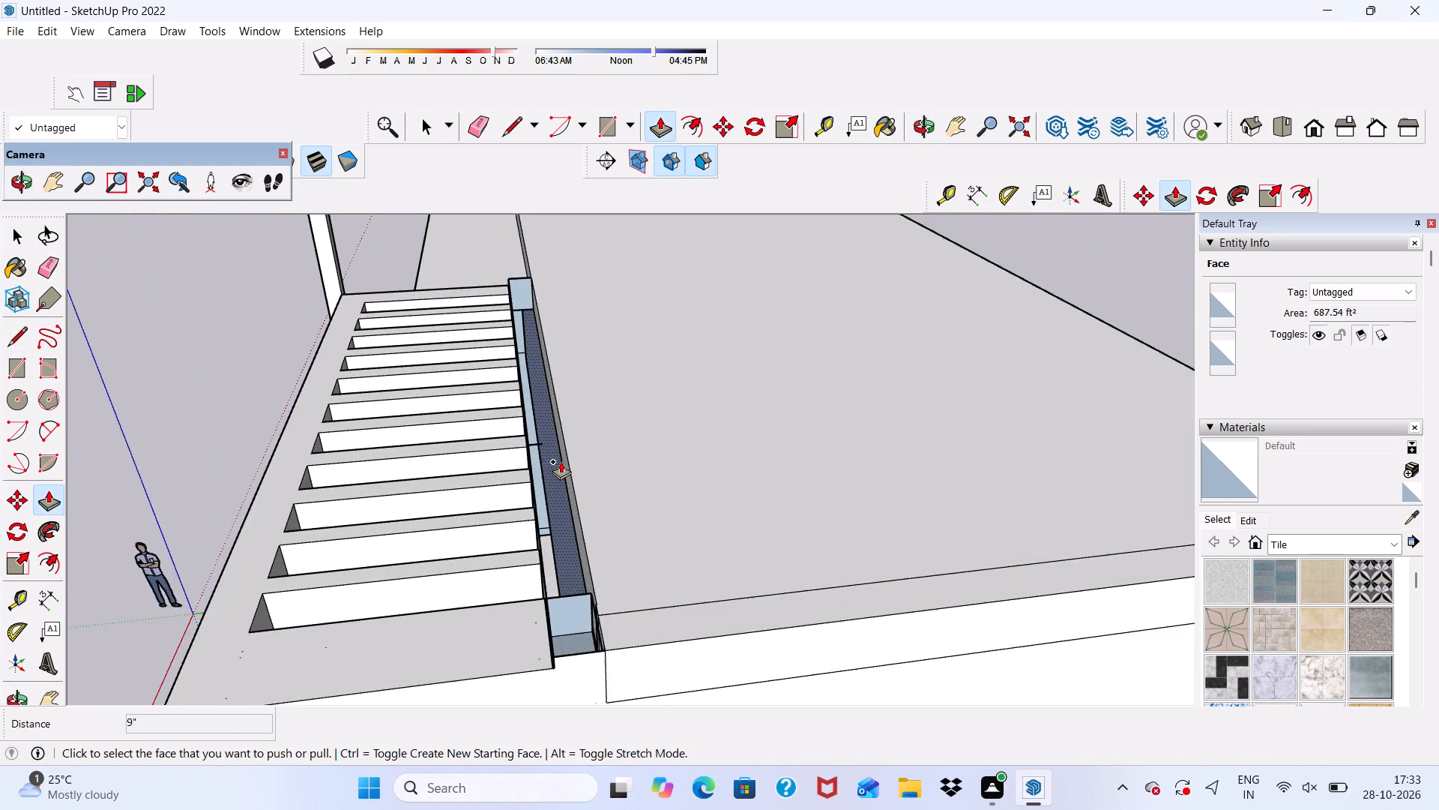
{"action": "scroll", "coordinate": [561, 461], "scroll_direction": "up", "scroll_amount": 5}
{"action": "middle_click_drag", "start_coordinate": [566, 468], "coordinate": [609, 456]}
{"action": "scroll", "coordinate": [607, 454], "scroll_direction": "up", "scroll_amount": 6}
{"action": "left_click", "coordinate": [606, 509]}
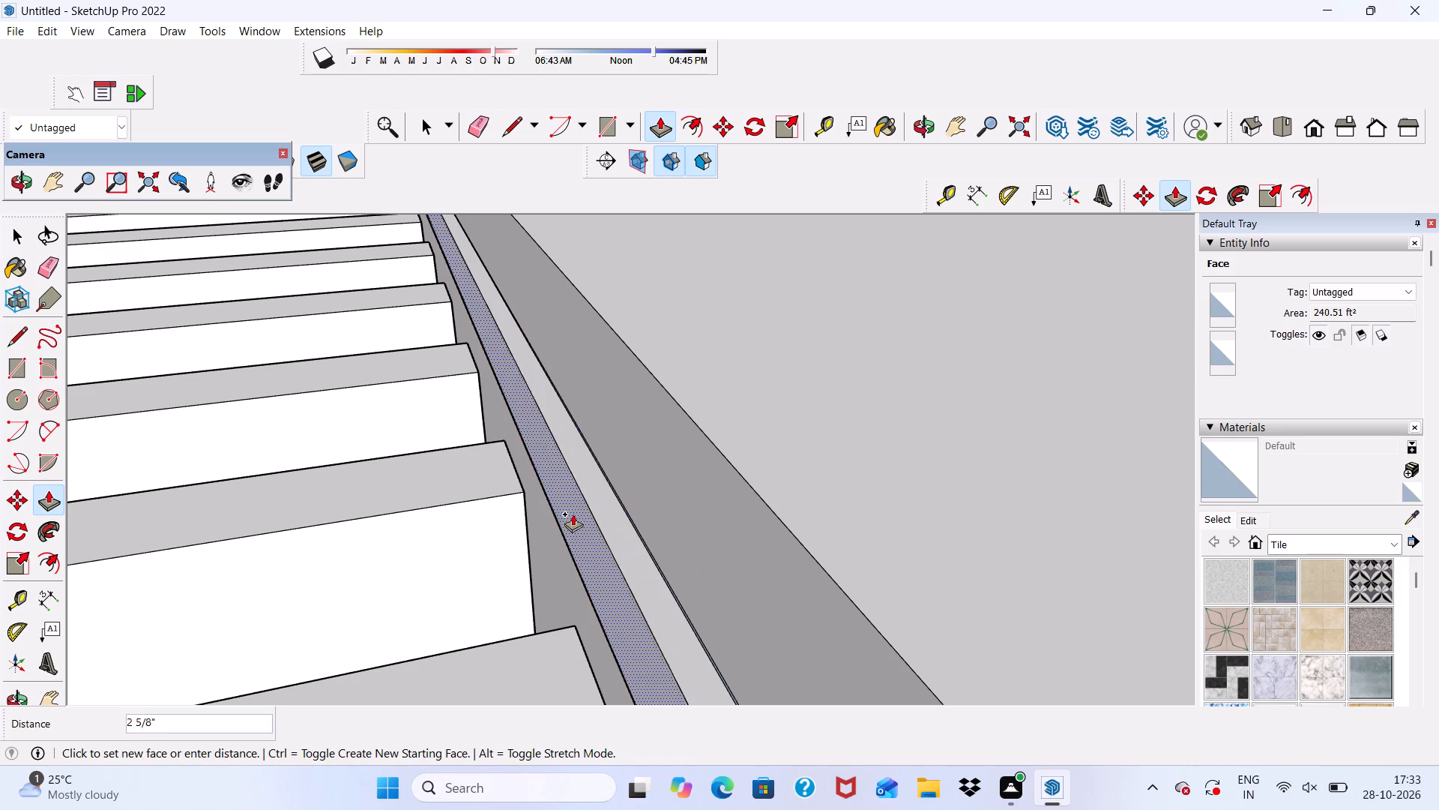
{"action": "left_click", "coordinate": [538, 522]}
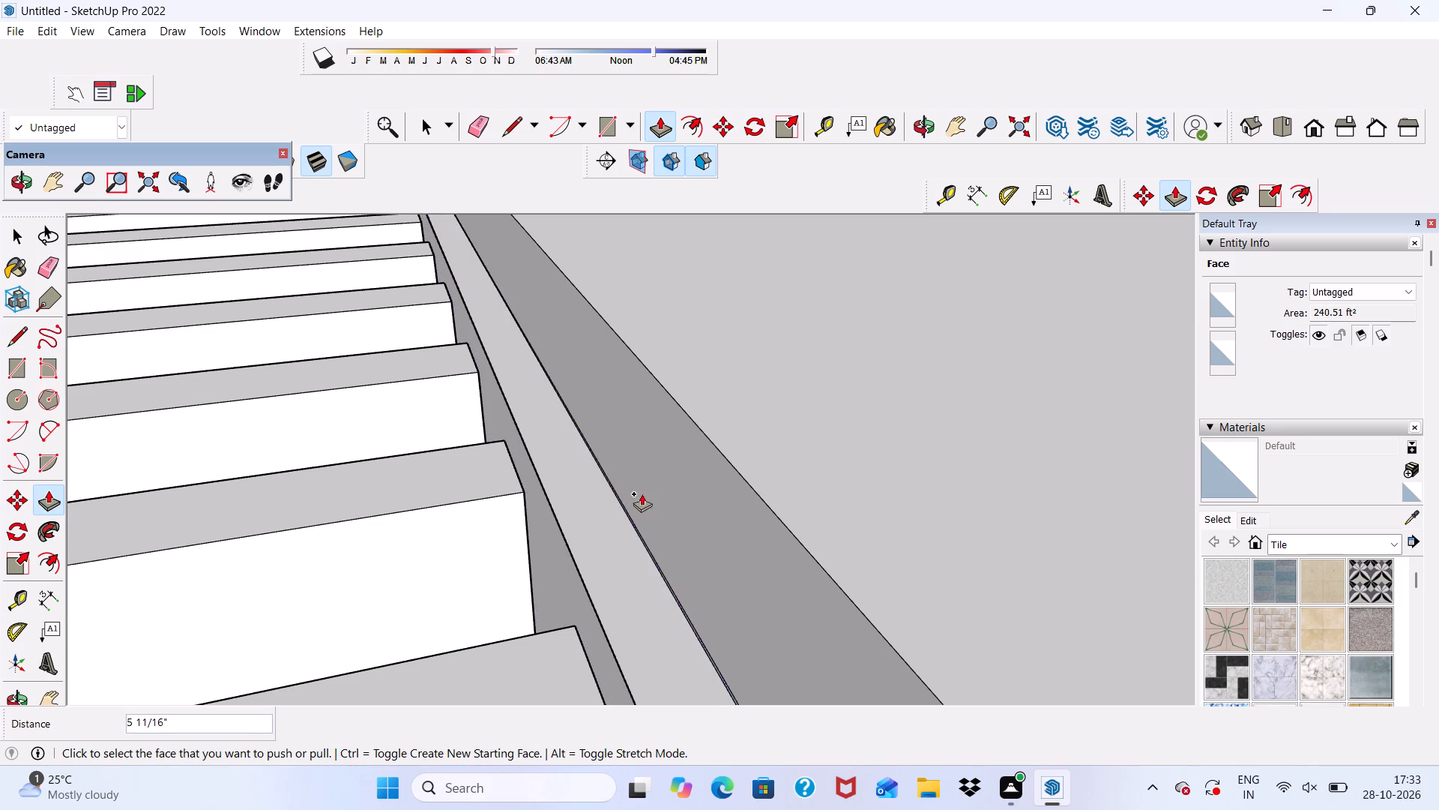
{"action": "left_click", "coordinate": [642, 493]}
{"action": "left_click", "coordinate": [564, 541]}
{"action": "scroll", "coordinate": [525, 413], "scroll_direction": "down", "scroll_amount": 5}
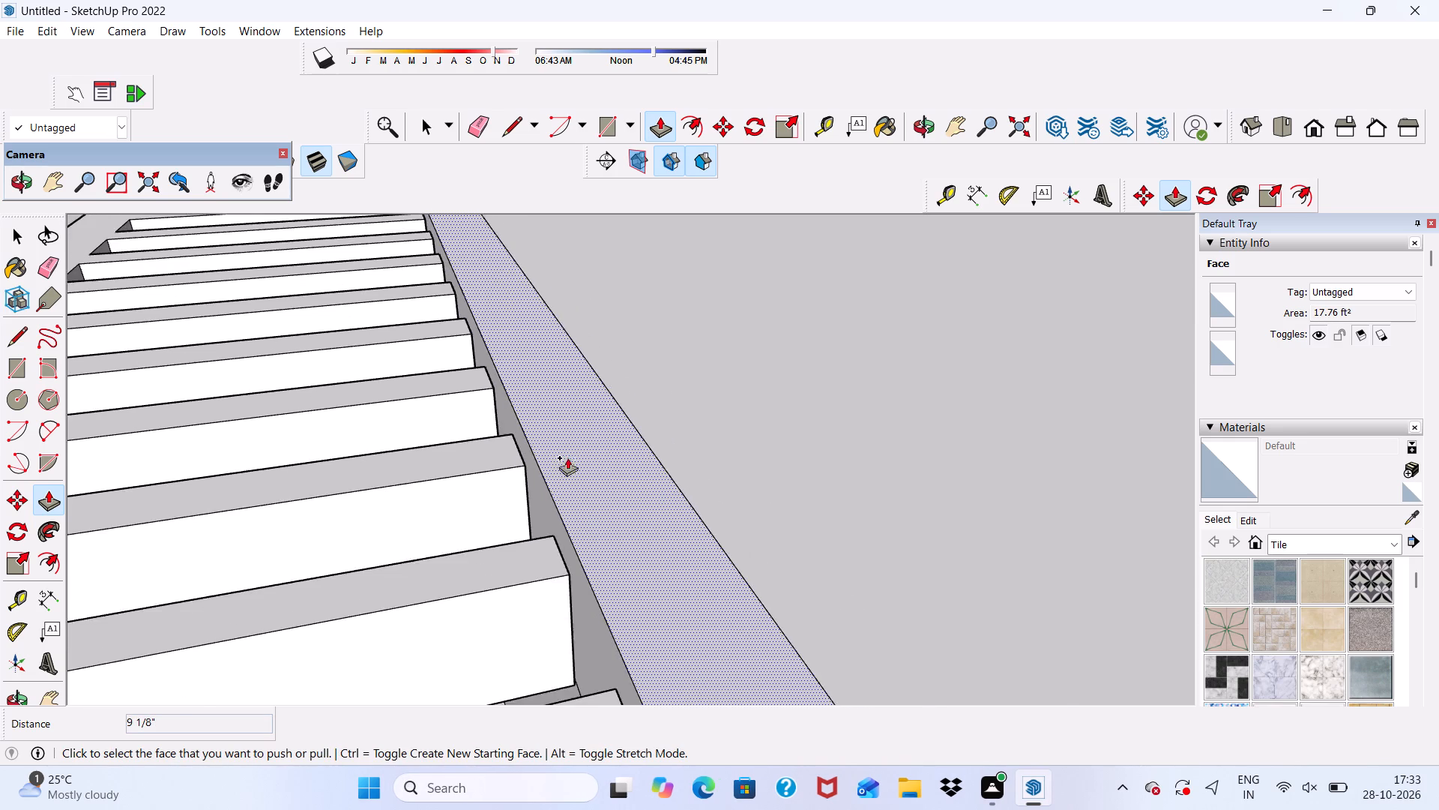
Push/Pull the slotted slab's underside downward about 10 7/16" to the inner corner of the surrounding frame.
{"action": "scroll", "coordinate": [567, 457], "scroll_direction": "down", "scroll_amount": 8}
{"action": "middle_click_drag", "start_coordinate": [590, 493], "coordinate": [844, 273]}
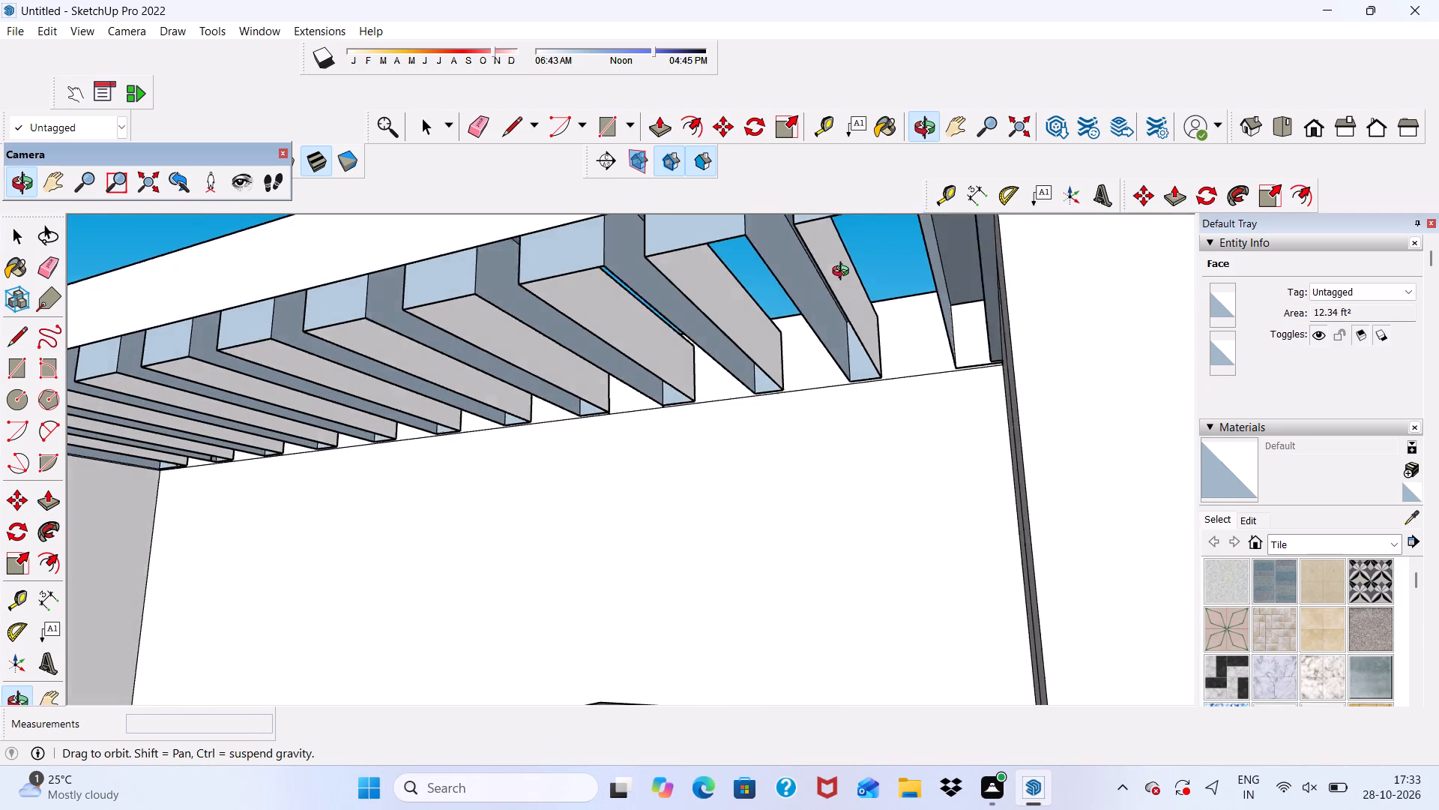
{"action": "middle_click_drag", "start_coordinate": [844, 273], "coordinate": [845, 286]}
{"action": "scroll", "coordinate": [472, 412], "scroll_direction": "up", "scroll_amount": 1}
{"action": "scroll", "coordinate": [450, 378], "scroll_direction": "down", "scroll_amount": 5}
{"action": "middle_click_drag", "start_coordinate": [451, 436], "coordinate": [508, 355]}
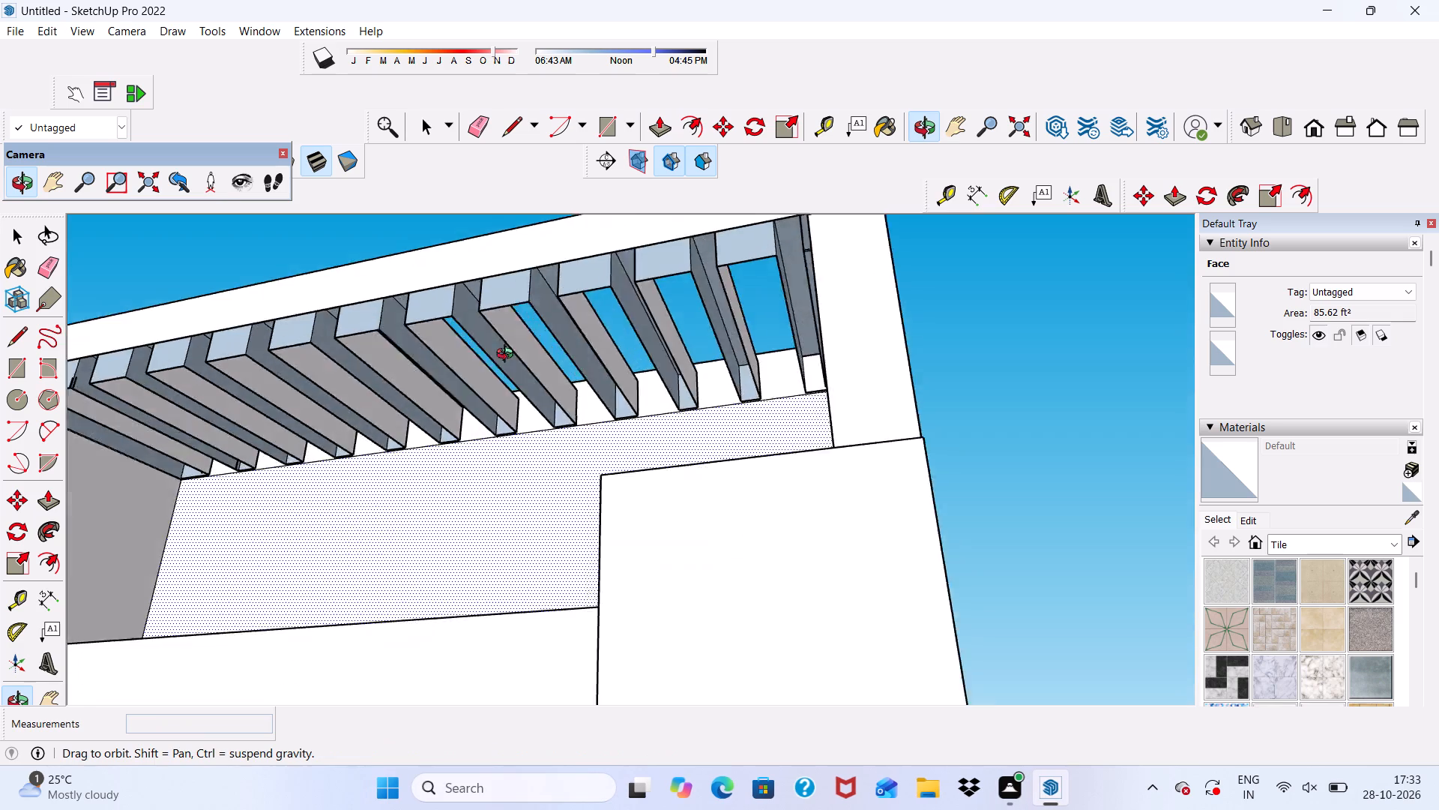
{"action": "middle_click_drag", "start_coordinate": [508, 355], "coordinate": [585, 334]}
{"action": "scroll", "coordinate": [450, 256], "scroll_direction": "up", "scroll_amount": 5}
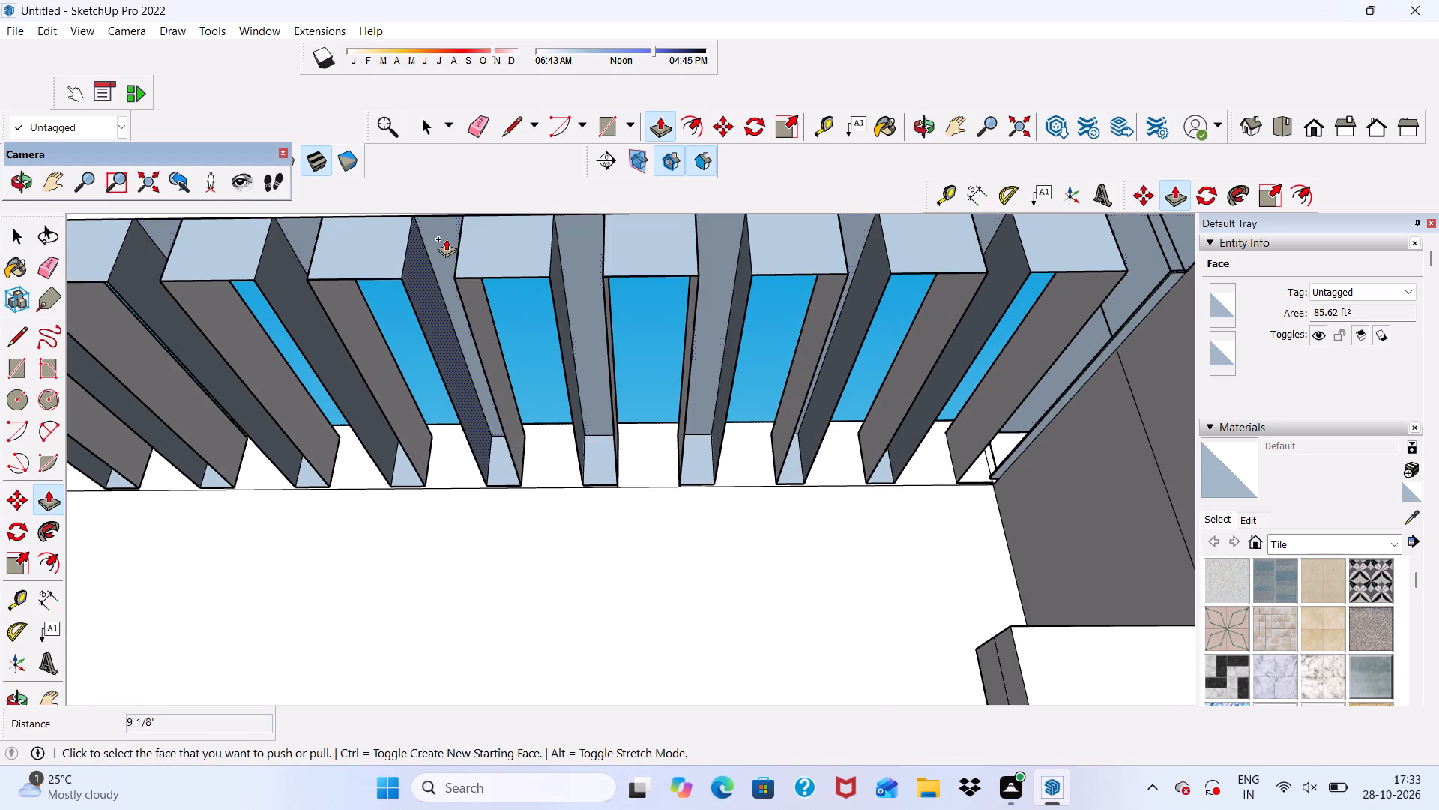
{"action": "left_click", "coordinate": [446, 238]}
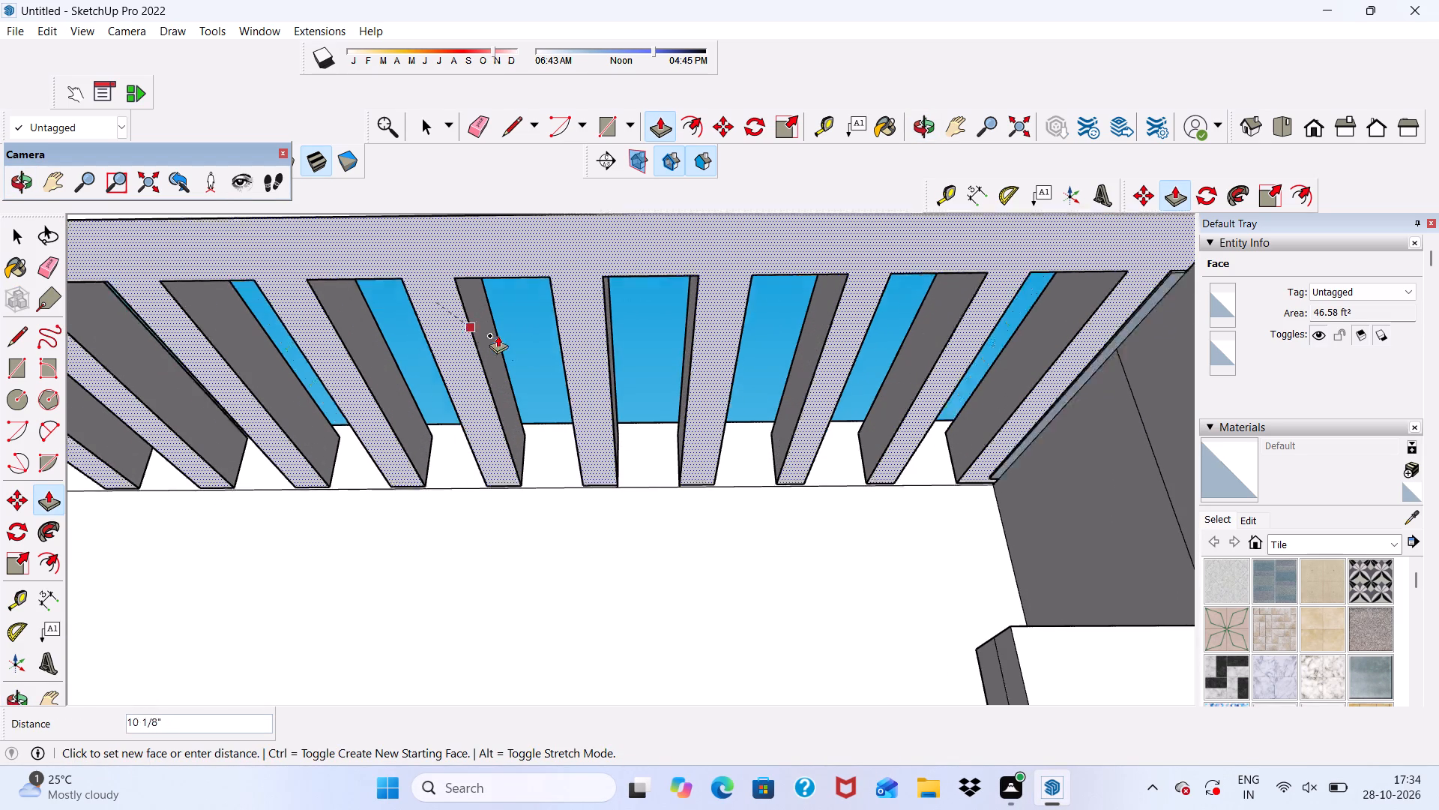
{"action": "scroll", "coordinate": [714, 343], "scroll_direction": "down", "scroll_amount": 3}
{"action": "scroll", "coordinate": [660, 443], "scroll_direction": "up", "scroll_amount": 2}
{"action": "scroll", "coordinate": [548, 476], "scroll_direction": "down", "scroll_amount": 3}
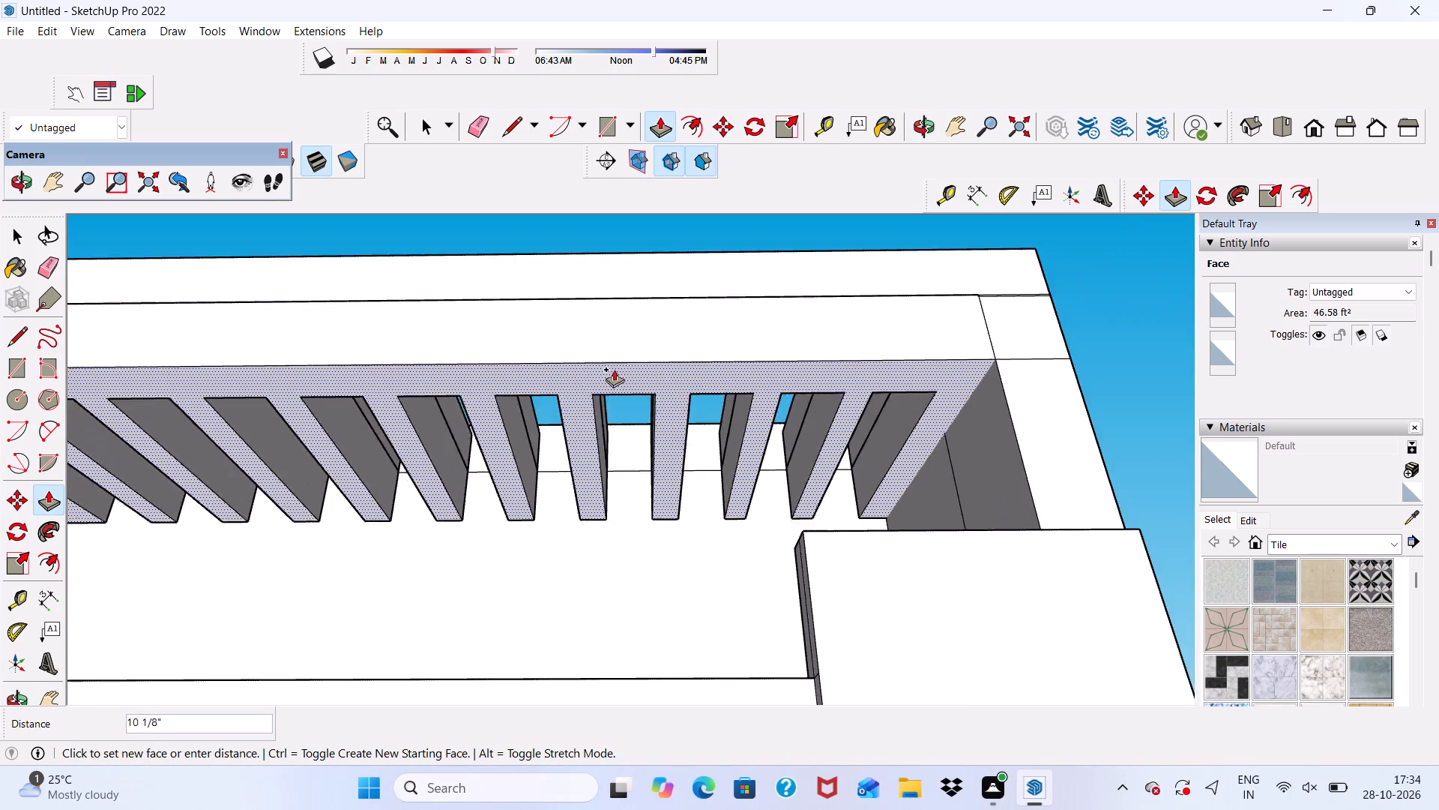
{"action": "scroll", "coordinate": [614, 369], "scroll_direction": "down", "scroll_amount": 5}
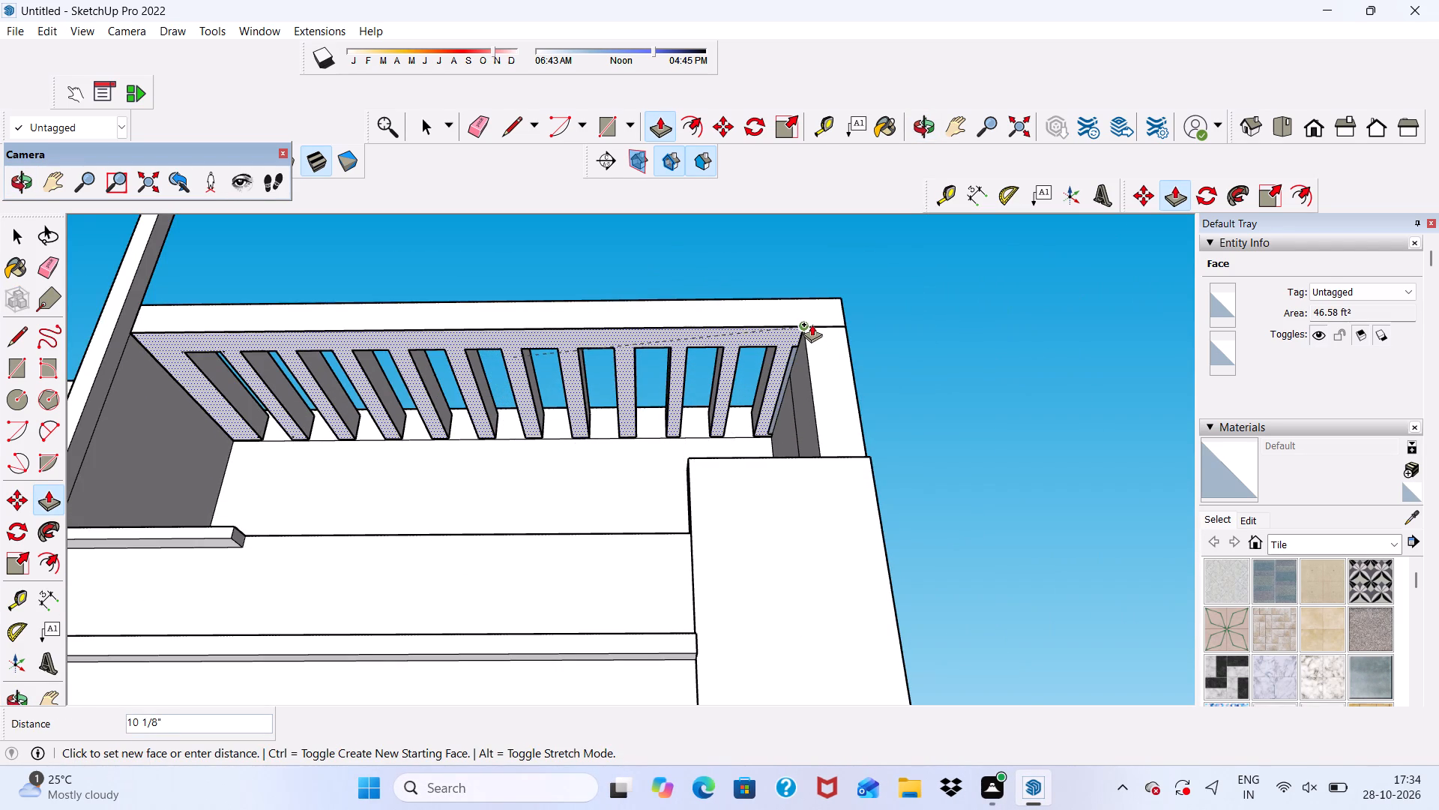
{"action": "left_click", "coordinate": [811, 330]}
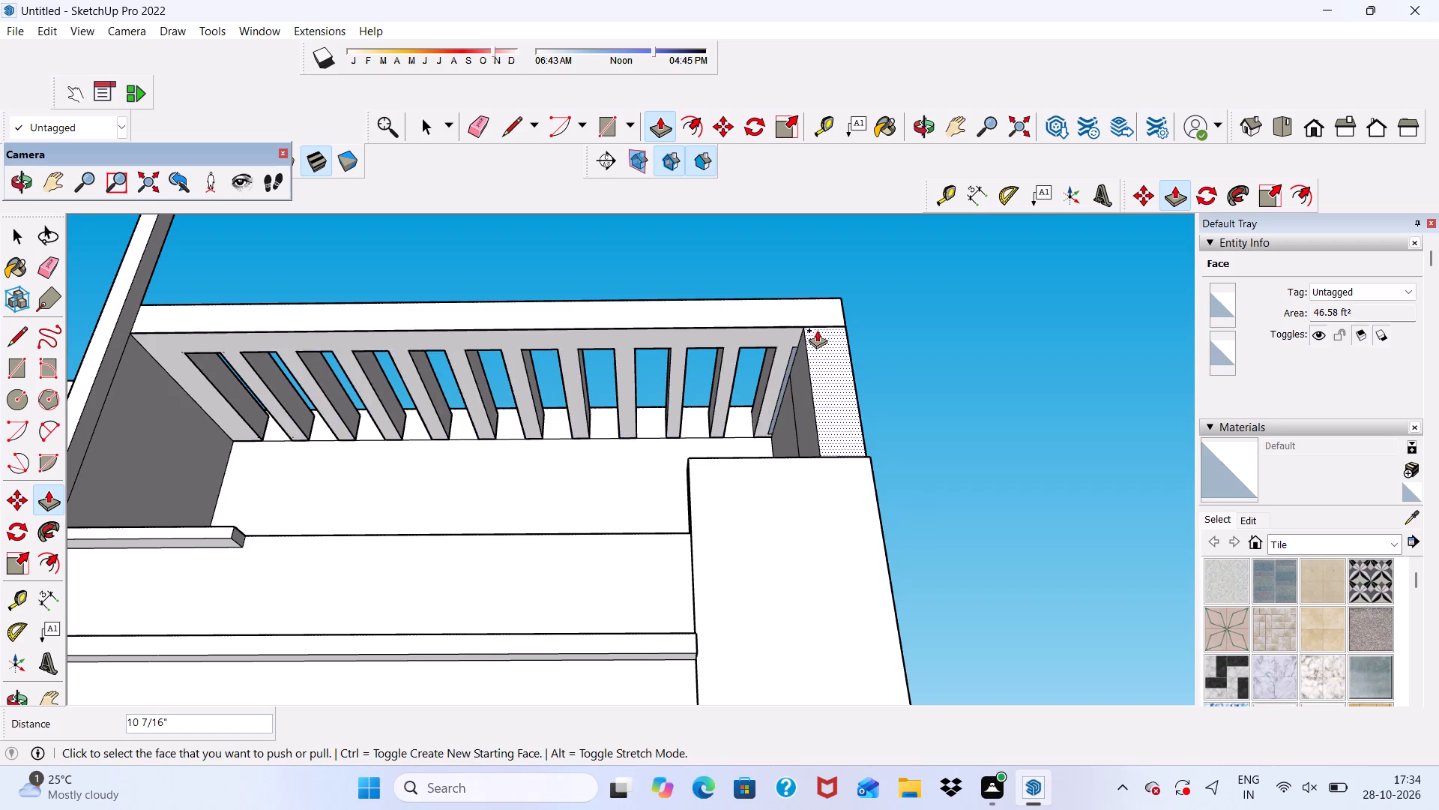
Push/Pull the narrow recessed strip beside the end wall 1", flush with the slotted slab's underside.
{"action": "scroll", "coordinate": [818, 330], "scroll_direction": "up", "scroll_amount": 5}
{"action": "scroll", "coordinate": [820, 313], "scroll_direction": "down", "scroll_amount": 1}
{"action": "scroll", "coordinate": [824, 316], "scroll_direction": "up", "scroll_amount": 4}
{"action": "scroll", "coordinate": [820, 326], "scroll_direction": "down", "scroll_amount": 1}
{"action": "scroll", "coordinate": [821, 349], "scroll_direction": "up", "scroll_amount": 5}
{"action": "scroll", "coordinate": [779, 403], "scroll_direction": "up", "scroll_amount": 6}
{"action": "middle_click_drag", "start_coordinate": [750, 391], "coordinate": [764, 440]}
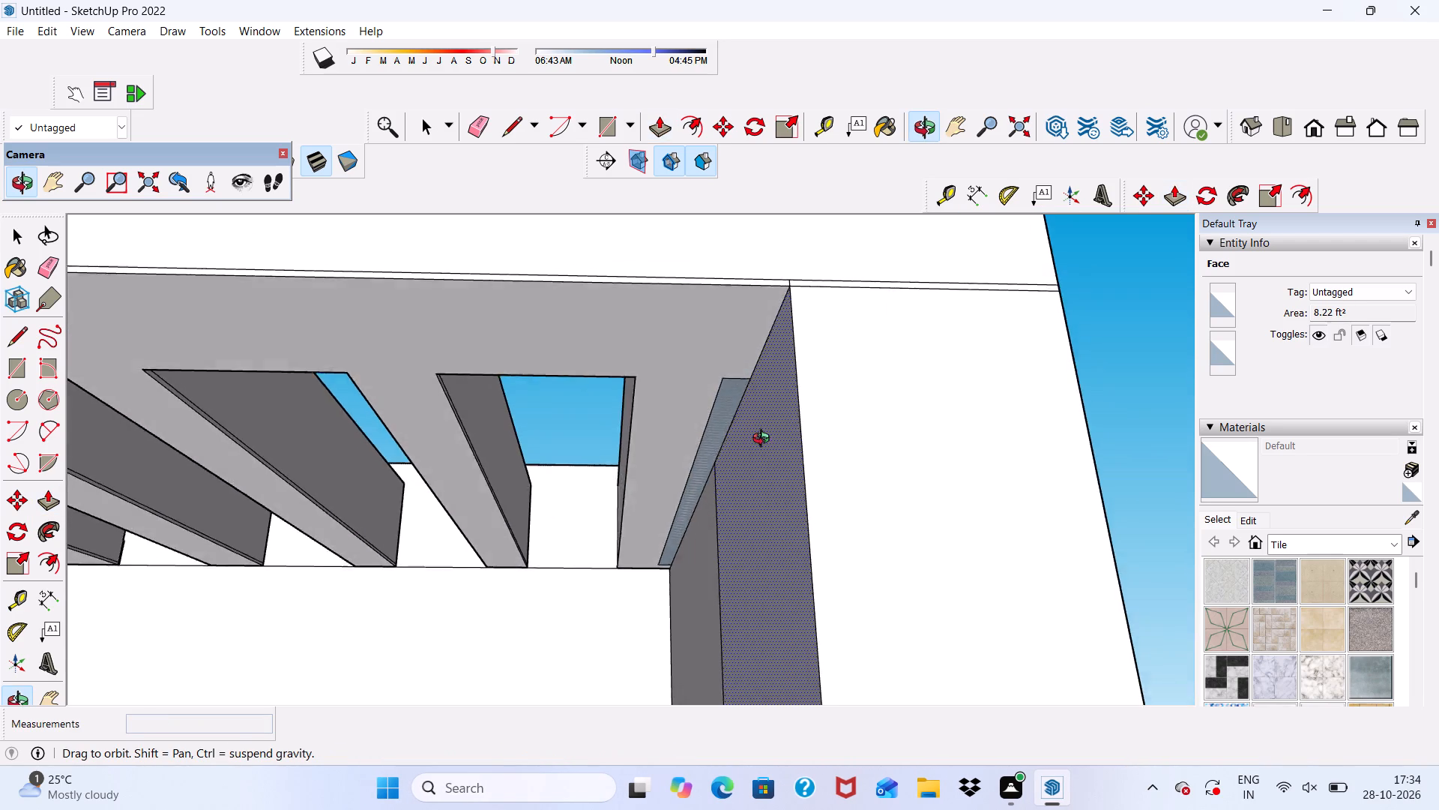
{"action": "middle_click_drag", "start_coordinate": [764, 440], "coordinate": [746, 374]}
{"action": "scroll", "coordinate": [740, 379], "scroll_direction": "up", "scroll_amount": 6}
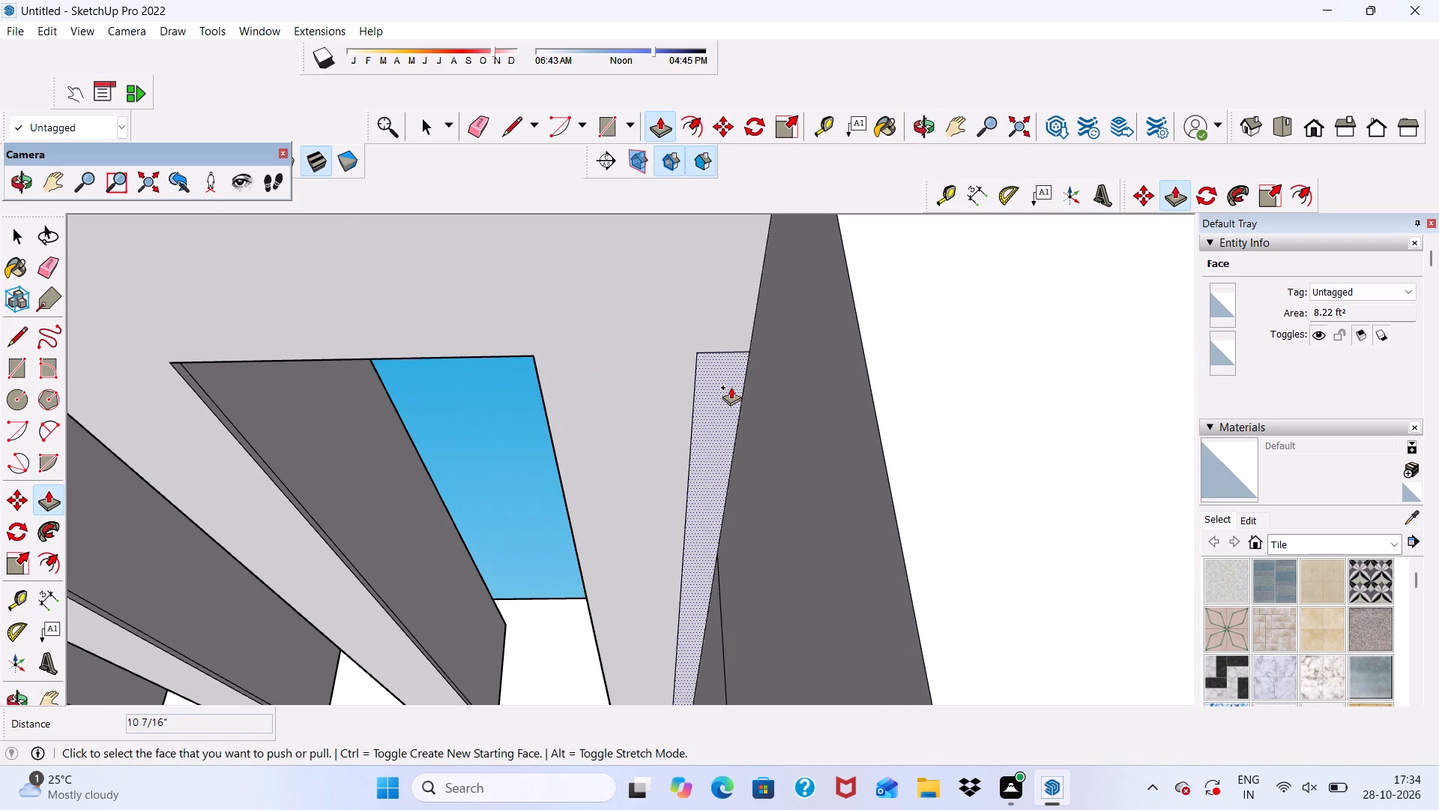
{"action": "left_click", "coordinate": [730, 385]}
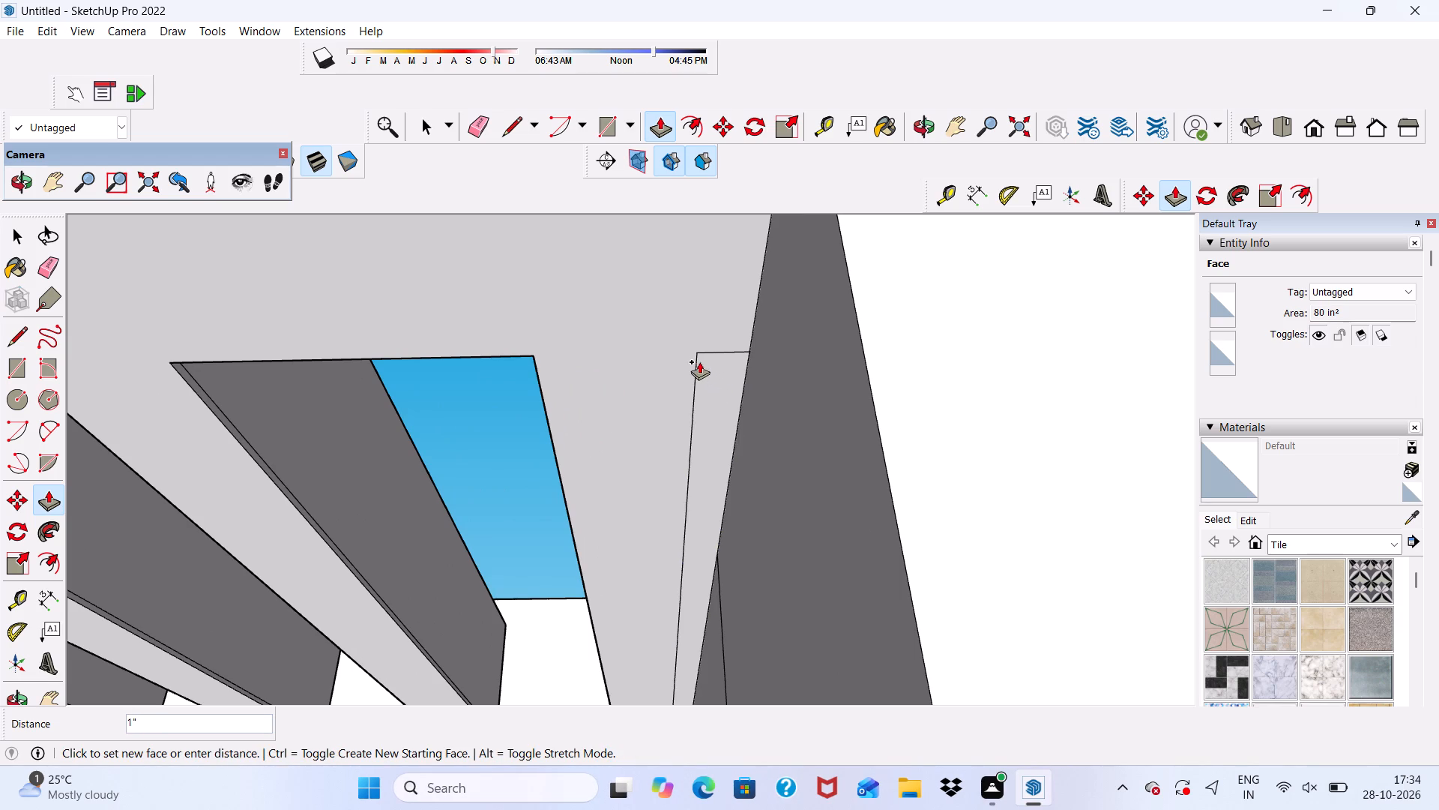
{"action": "left_click", "coordinate": [699, 361]}
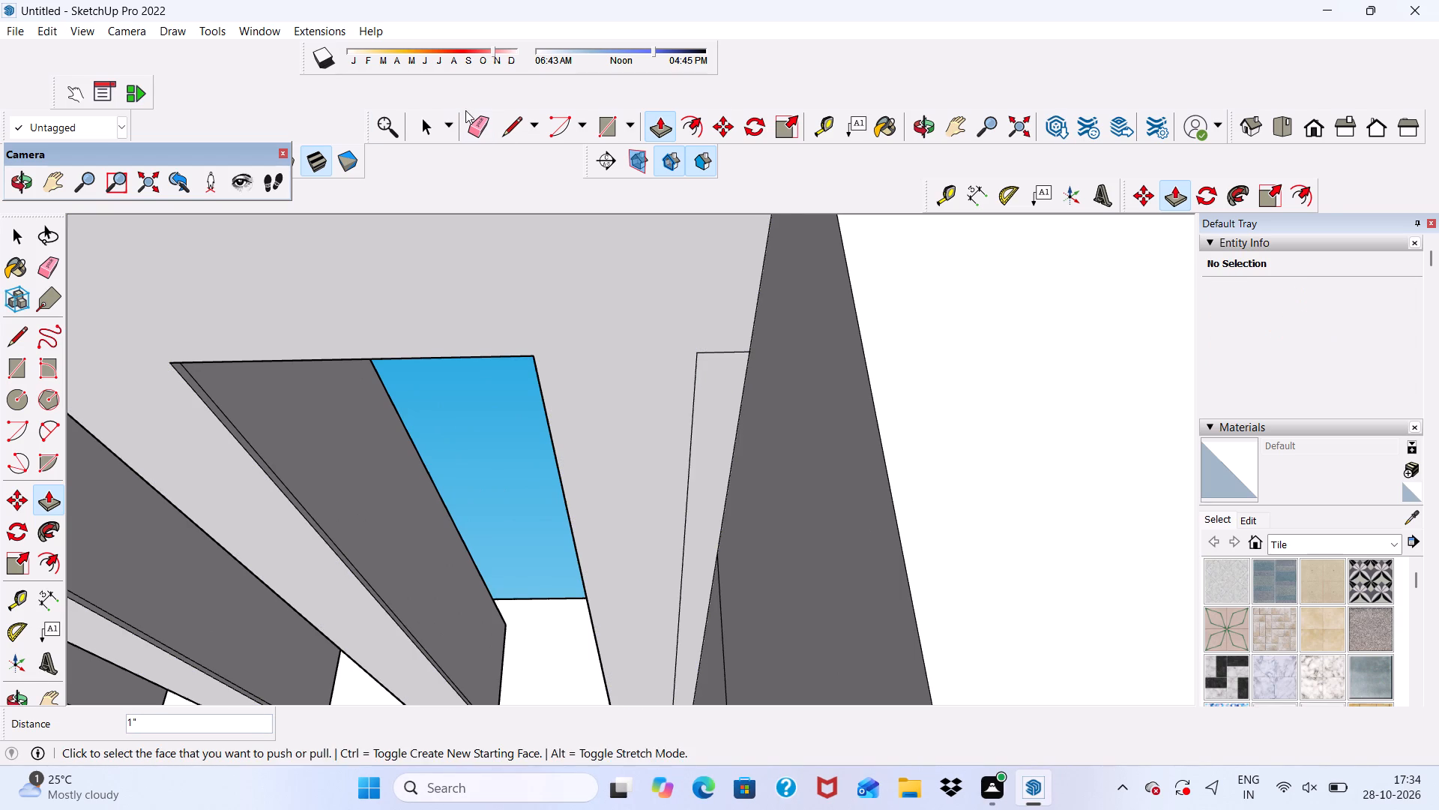
Erase the outline edges of the filled strip on the slotted slab's underside beside the end wall.
{"action": "left_click_drag", "start_coordinate": [468, 112], "coordinate": [471, 121]}
{"action": "scroll", "coordinate": [698, 307], "scroll_direction": "up", "scroll_amount": 1}
{"action": "left_click_drag", "start_coordinate": [709, 331], "coordinate": [684, 422]}
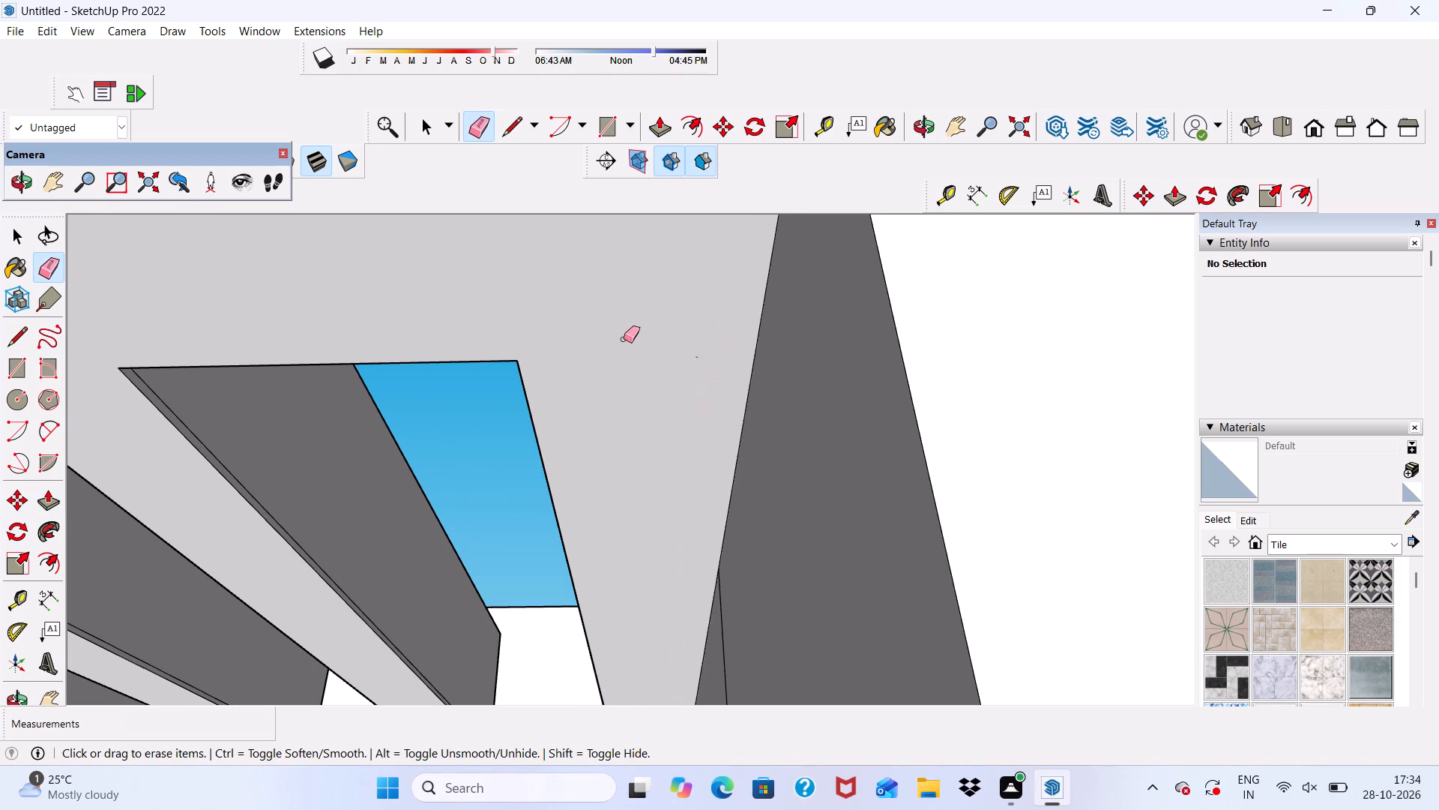
Erase the thin seam along the outer edge of the slotted underside and its leftover segments at the frame corner.
{"action": "scroll", "coordinate": [623, 339], "scroll_direction": "down", "scroll_amount": 5}
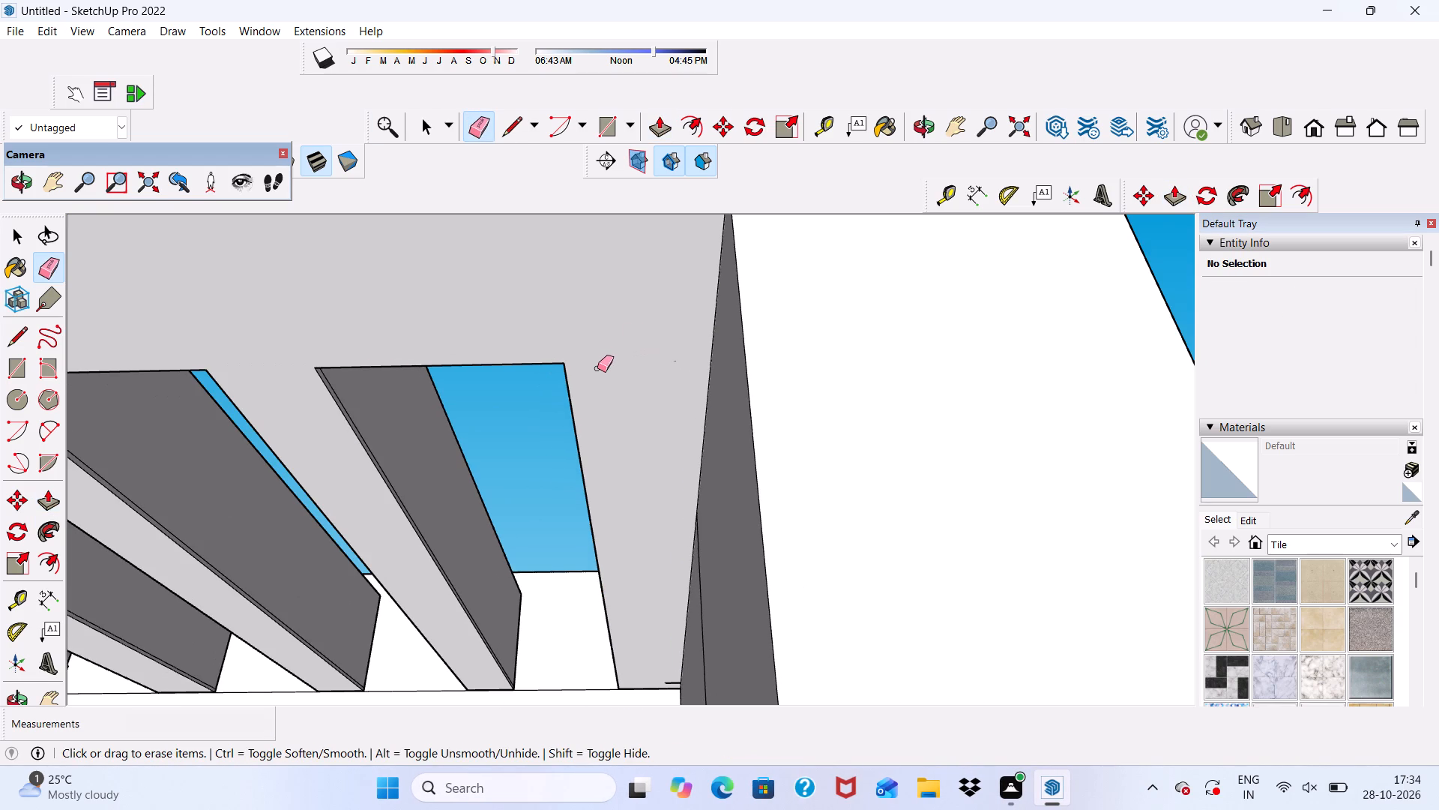
{"action": "scroll", "coordinate": [609, 381], "scroll_direction": "down", "scroll_amount": 5}
{"action": "left_click_drag", "start_coordinate": [725, 283], "coordinate": [728, 295]}
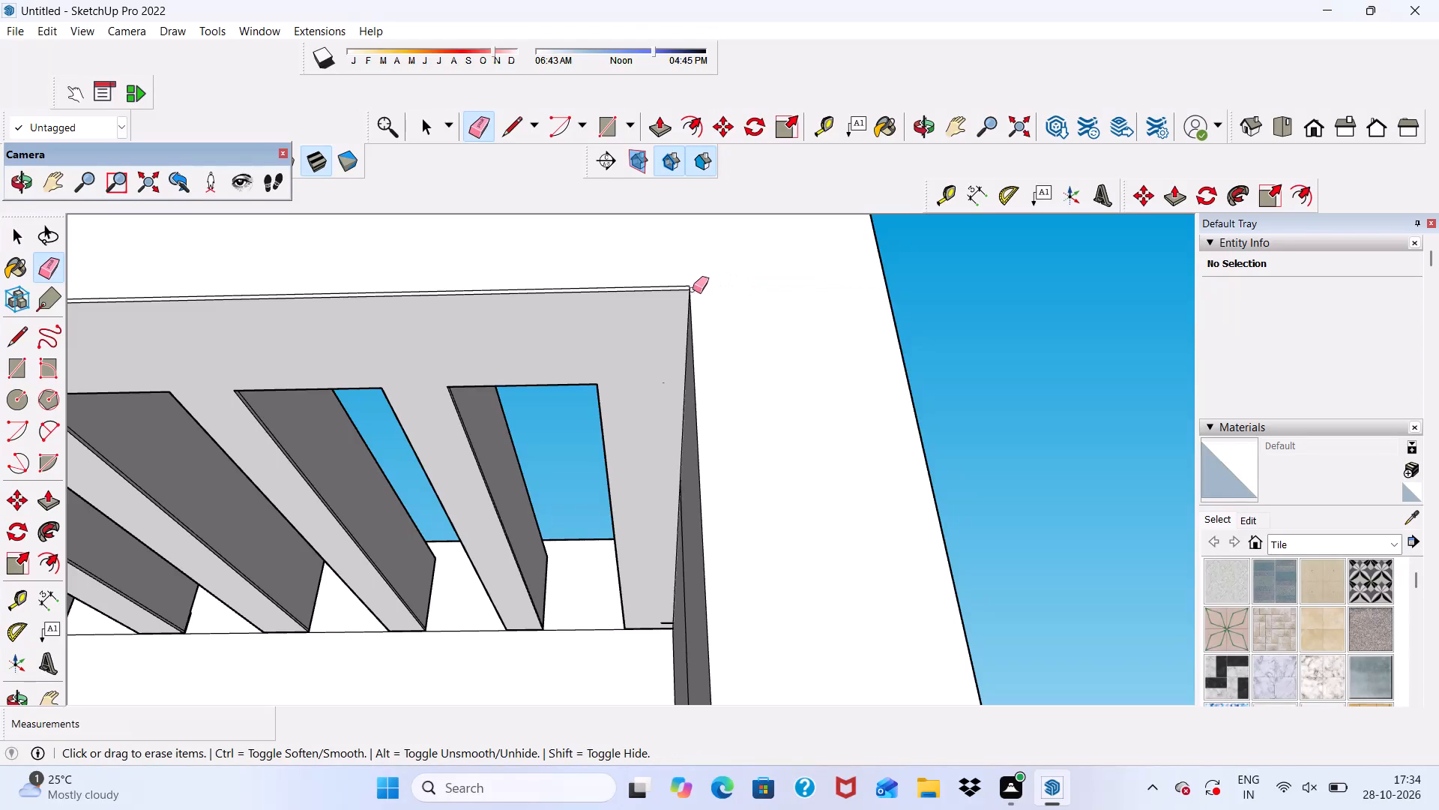
{"action": "left_click", "coordinate": [686, 285]}
{"action": "left_click", "coordinate": [691, 283]}
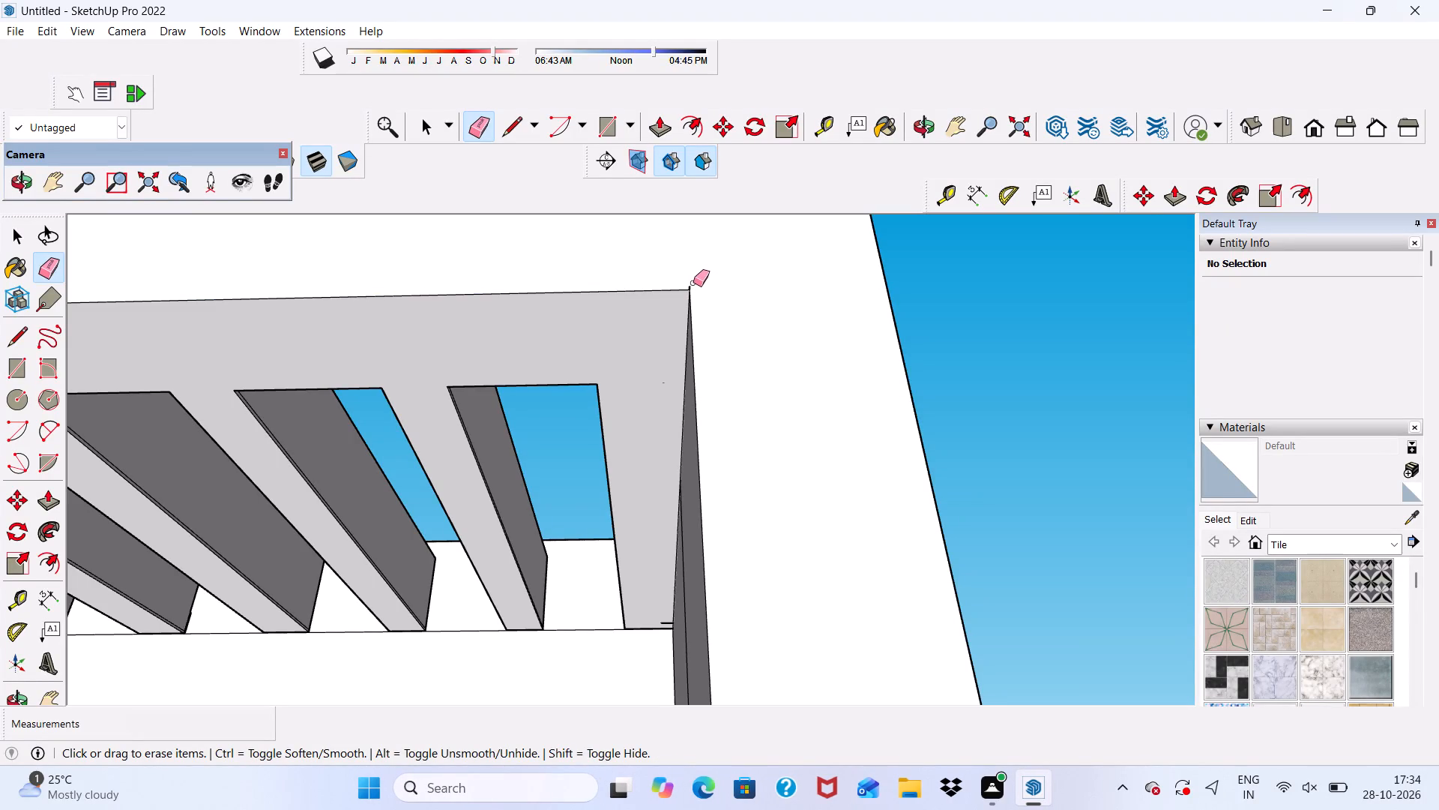
{"action": "left_click", "coordinate": [693, 283]}
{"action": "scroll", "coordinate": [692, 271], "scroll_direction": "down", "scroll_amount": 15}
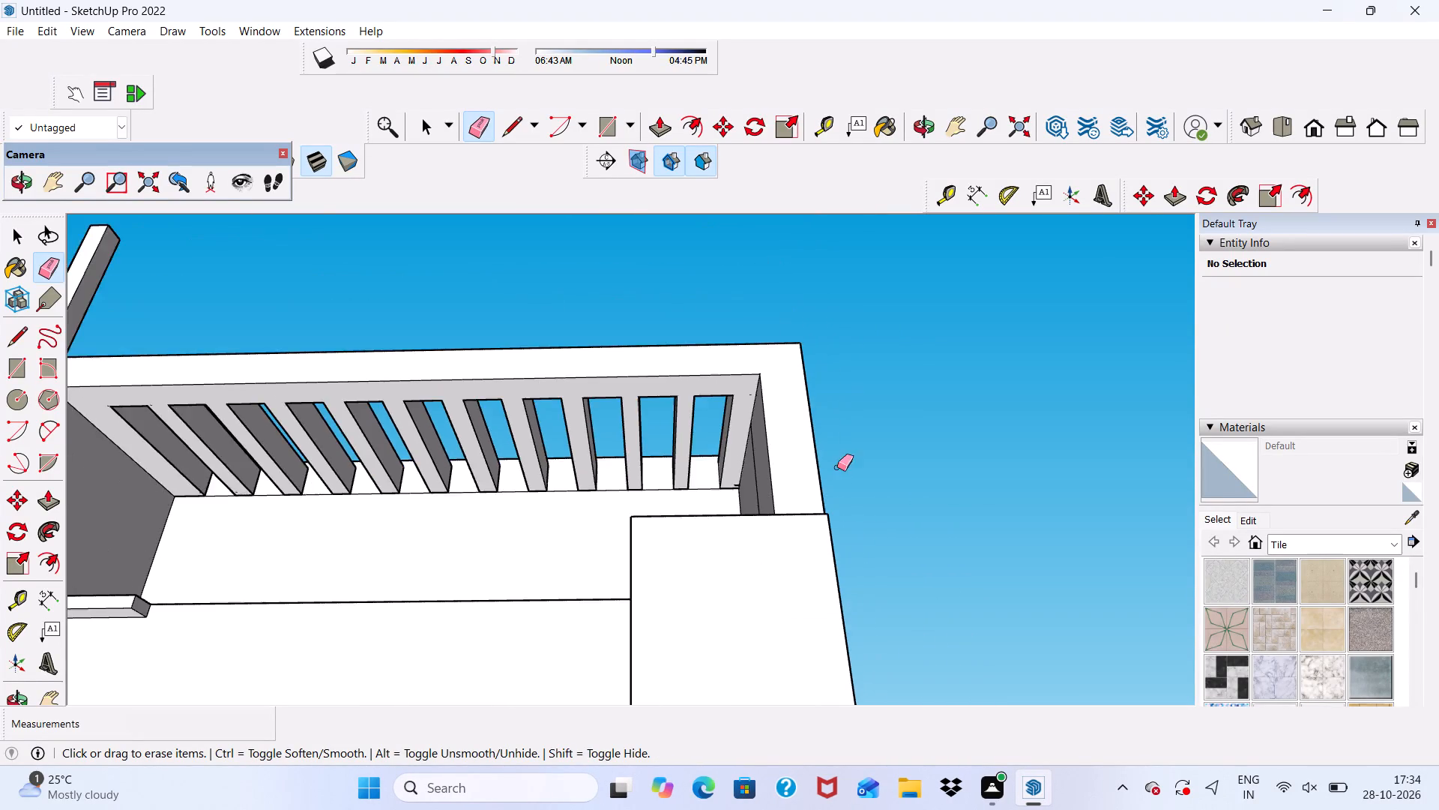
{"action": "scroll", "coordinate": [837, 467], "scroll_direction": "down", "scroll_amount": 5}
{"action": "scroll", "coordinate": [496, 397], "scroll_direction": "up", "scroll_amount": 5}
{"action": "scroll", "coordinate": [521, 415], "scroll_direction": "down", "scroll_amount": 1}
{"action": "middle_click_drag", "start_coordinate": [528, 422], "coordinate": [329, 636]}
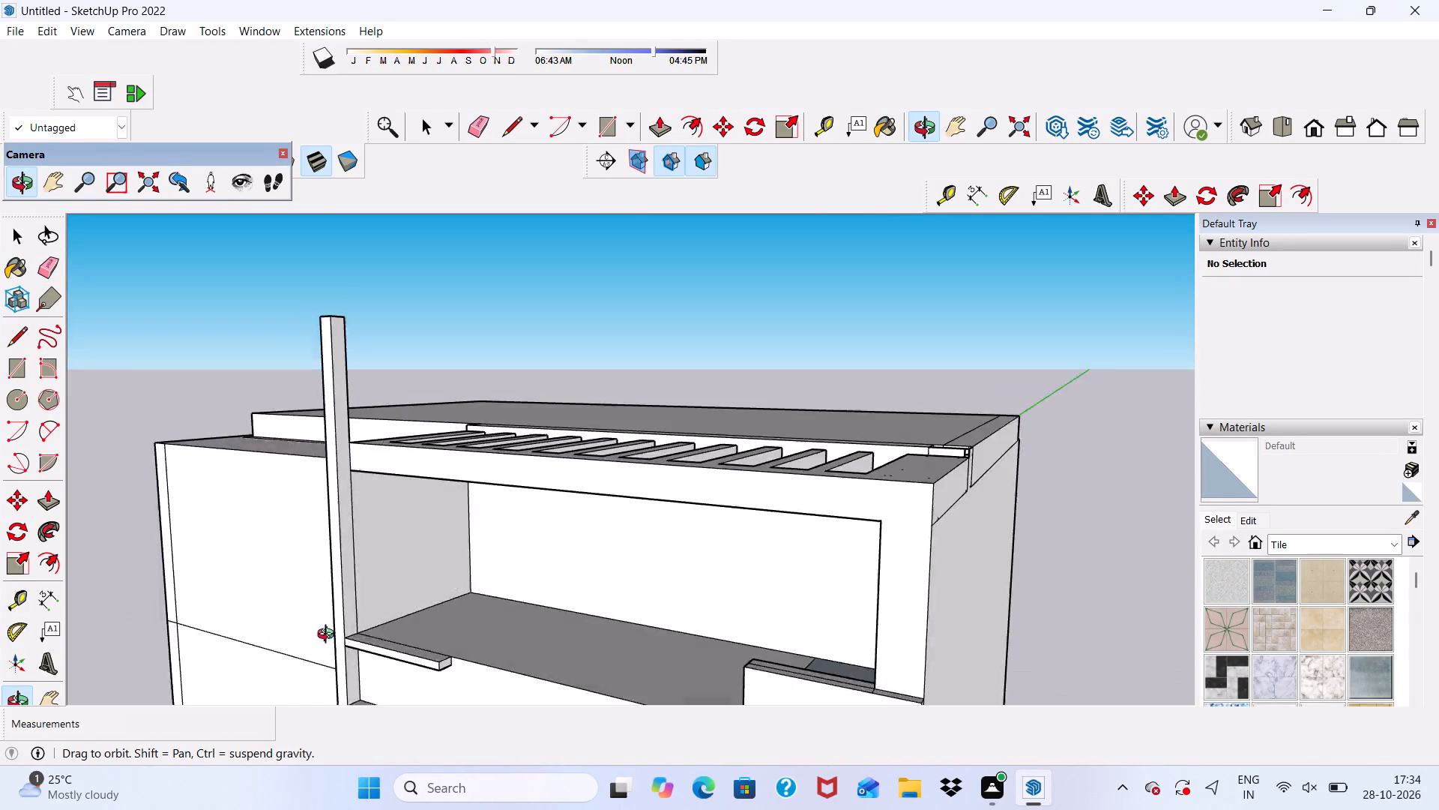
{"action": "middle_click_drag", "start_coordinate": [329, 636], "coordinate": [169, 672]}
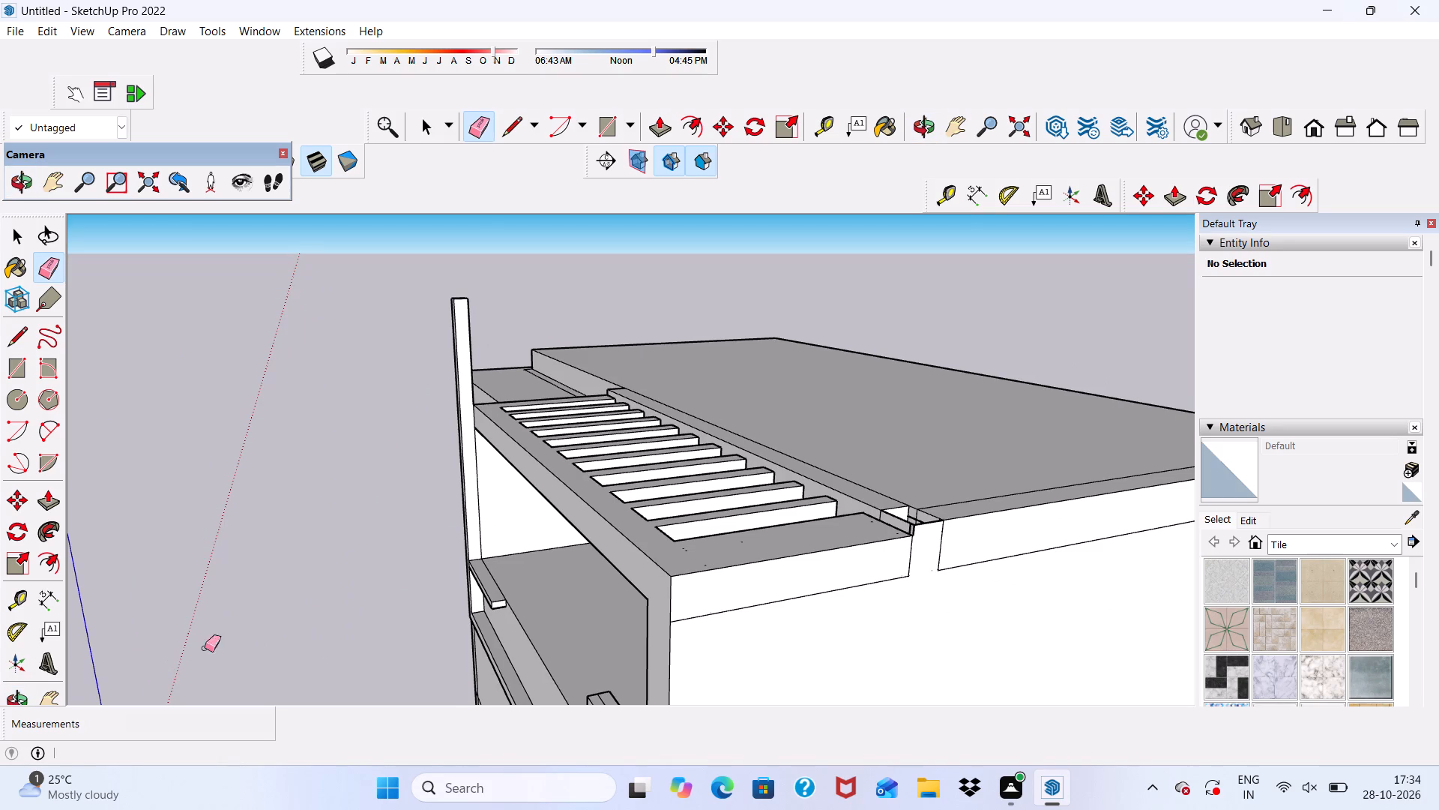
Push/Pull the recessed face in the notch between the slotted slab and roof 2 1/4", then 10 11/16" out to the end wall.
{"action": "scroll", "coordinate": [699, 470], "scroll_direction": "up", "scroll_amount": 3}
{"action": "left_click", "coordinate": [661, 122]}
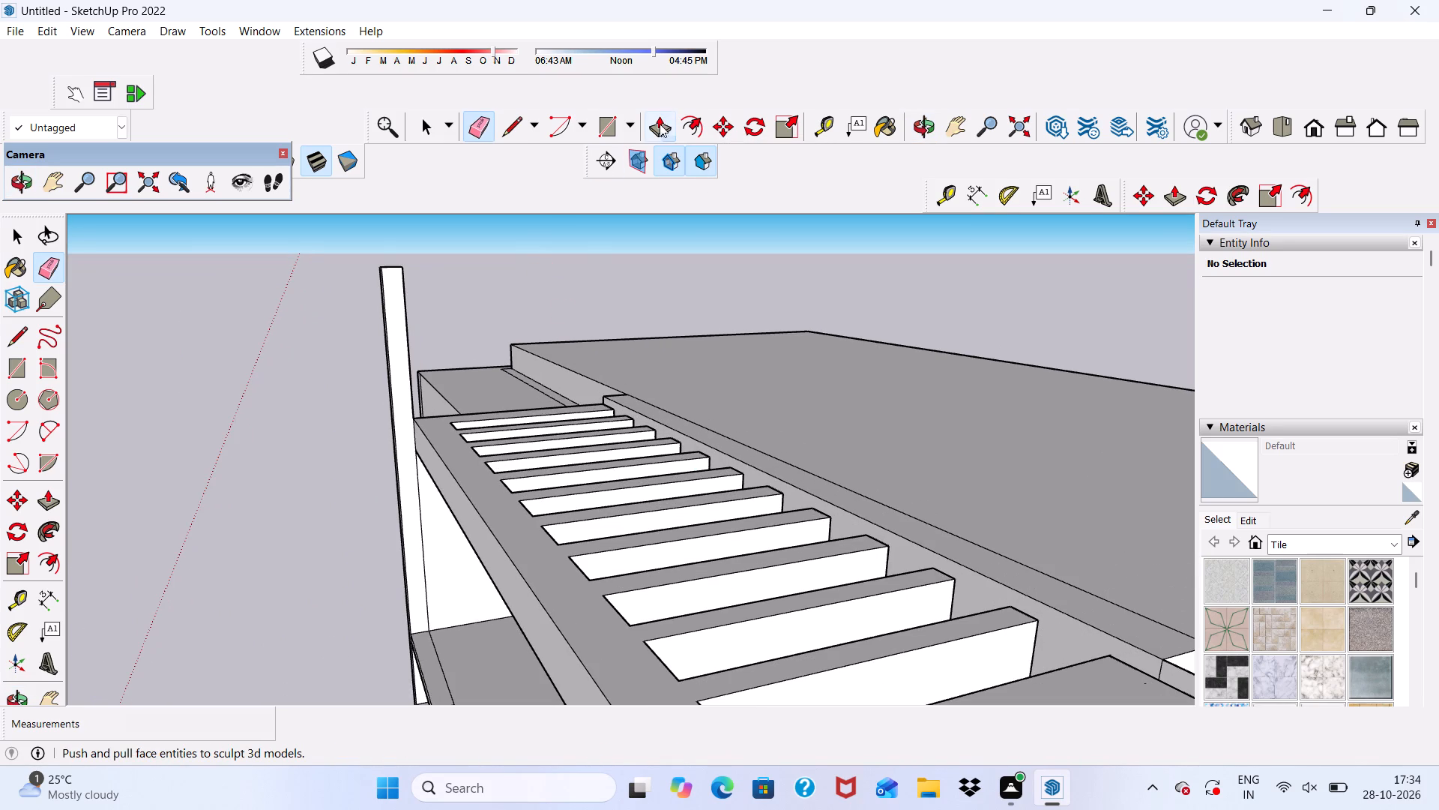
{"action": "scroll", "coordinate": [520, 247], "scroll_direction": "down", "scroll_amount": 5}
{"action": "scroll", "coordinate": [678, 389], "scroll_direction": "down", "scroll_amount": 2}
{"action": "middle_click_drag", "start_coordinate": [824, 452], "coordinate": [780, 573]}
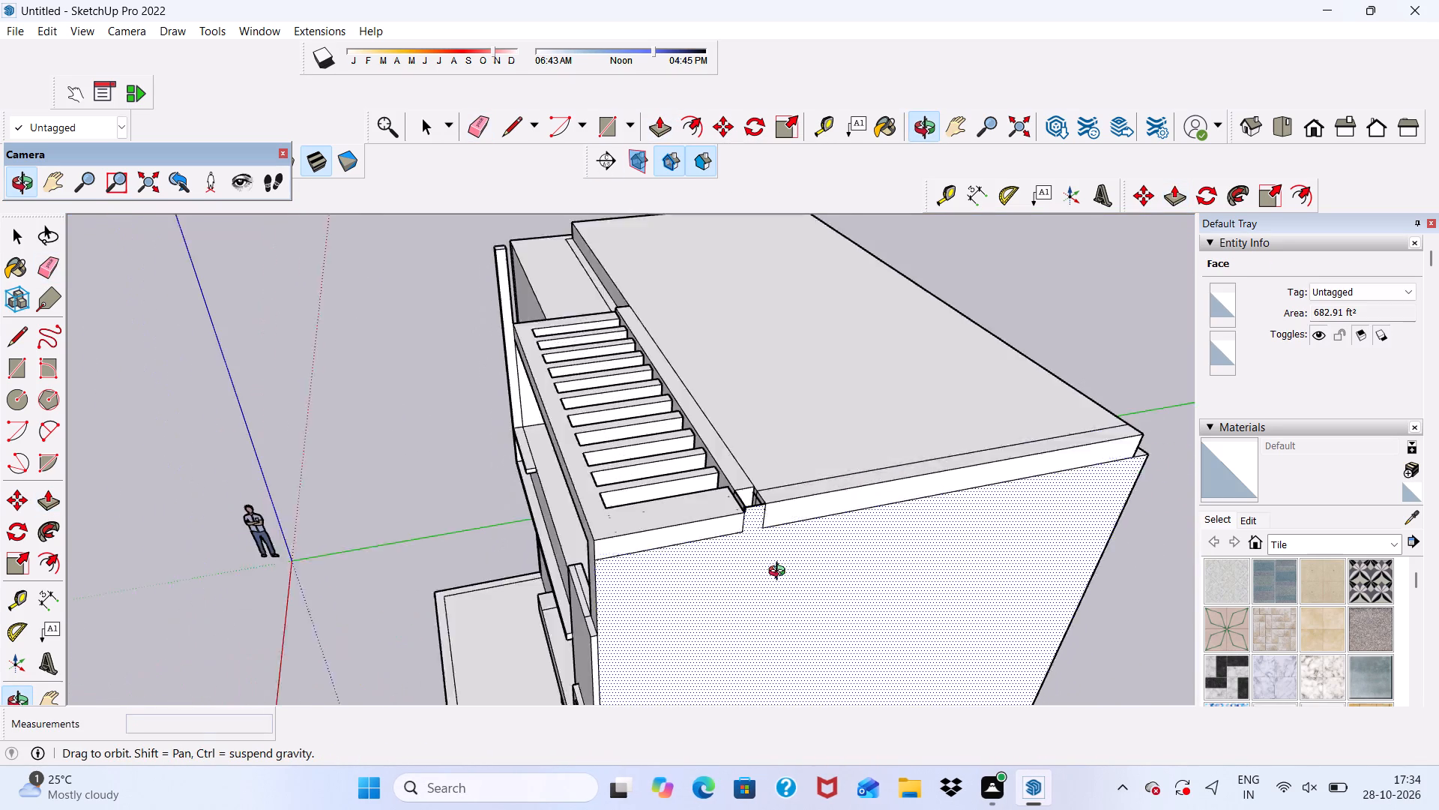
{"action": "middle_click_drag", "start_coordinate": [780, 573], "coordinate": [766, 575]}
{"action": "scroll", "coordinate": [749, 555], "scroll_direction": "up", "scroll_amount": 13}
{"action": "left_click", "coordinate": [702, 481]}
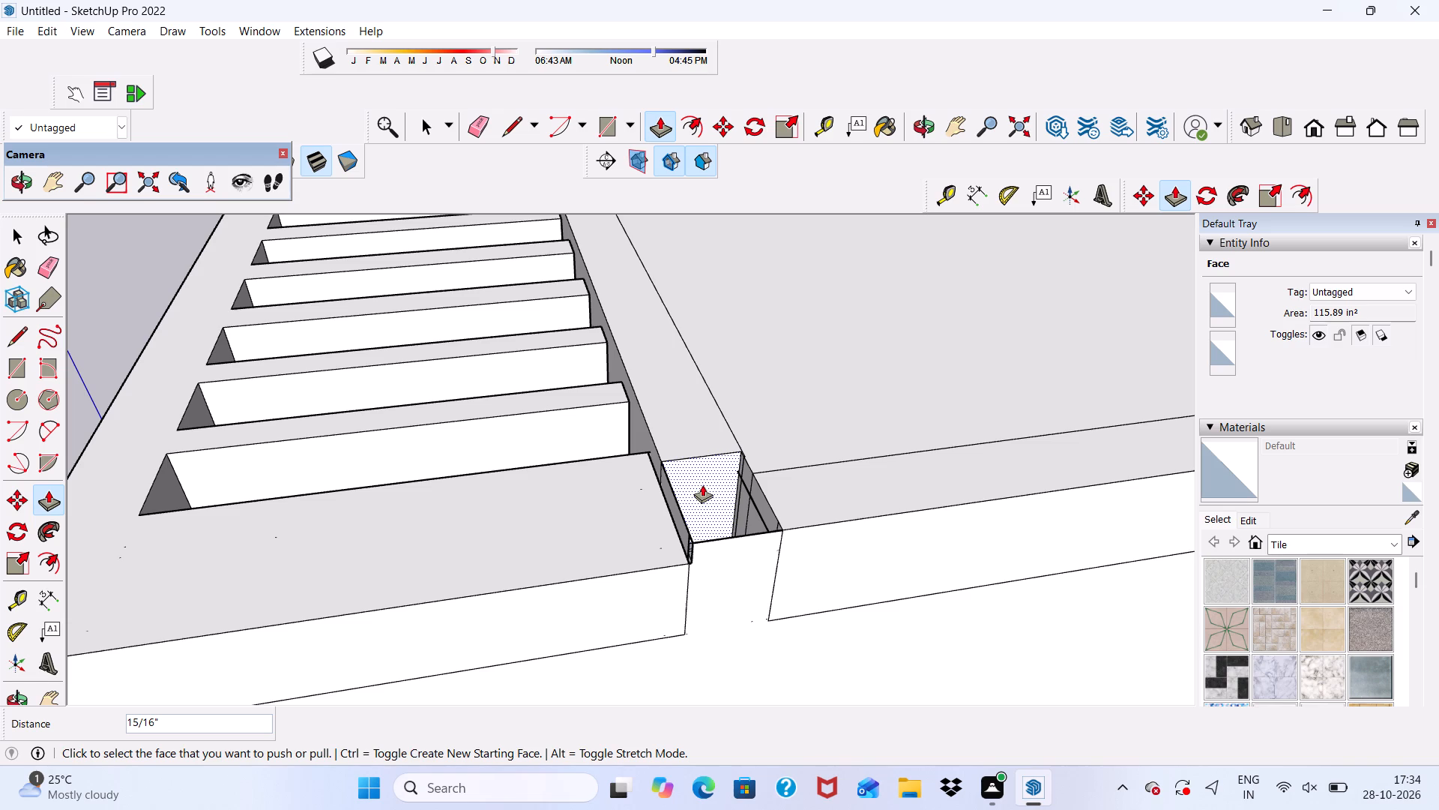
{"action": "scroll", "coordinate": [701, 487], "scroll_direction": "up", "scroll_amount": 4}
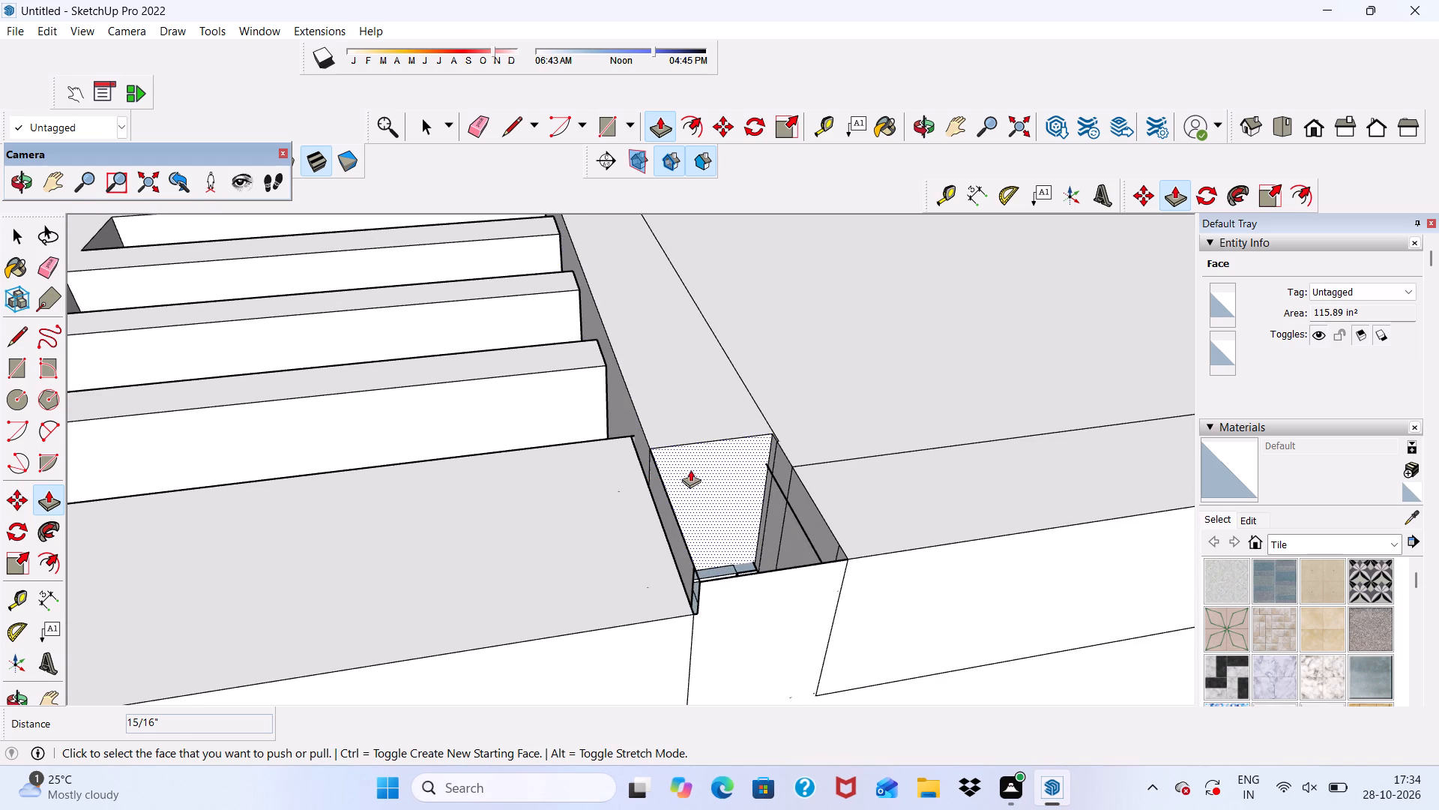
{"action": "left_click", "coordinate": [699, 472]}
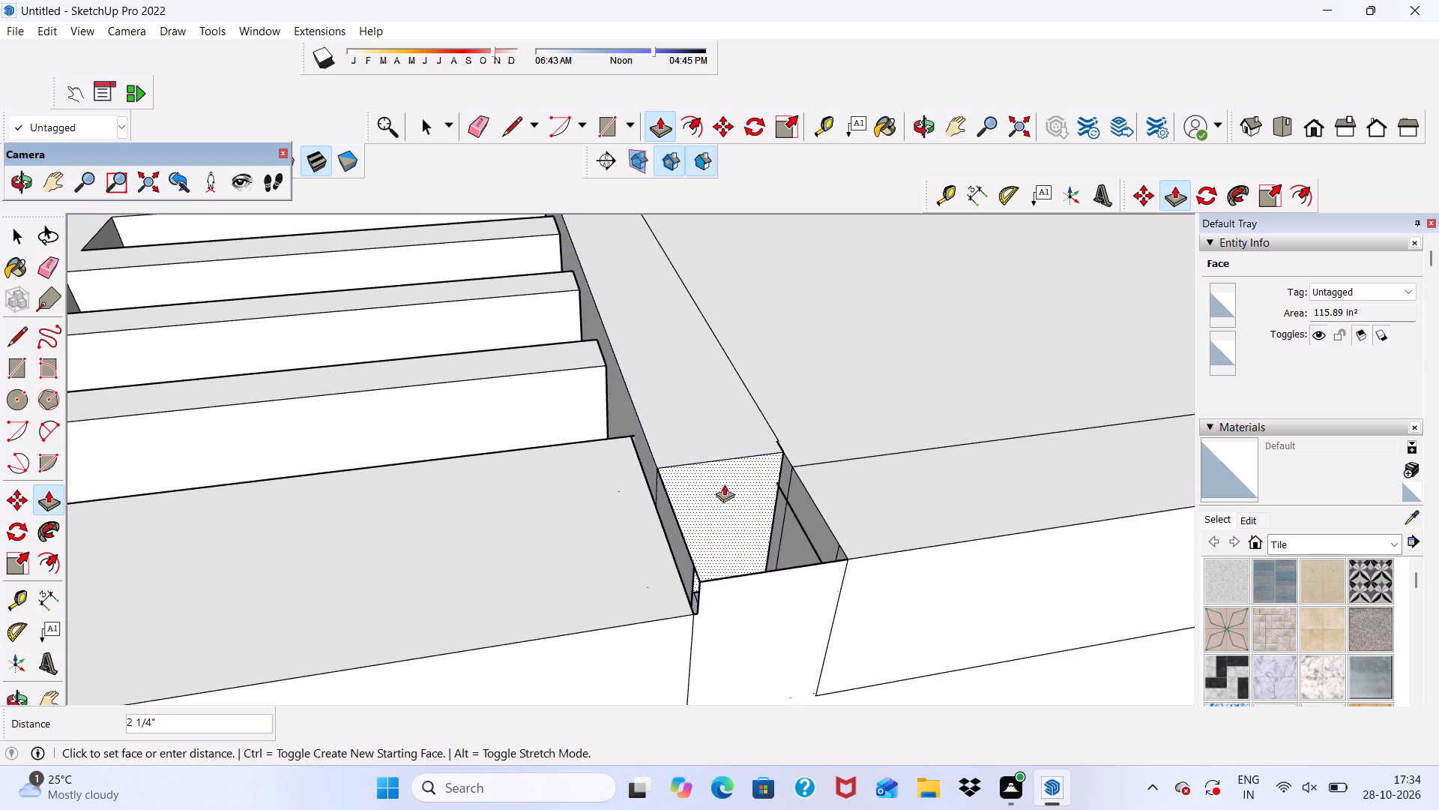
{"action": "left_click_drag", "start_coordinate": [724, 484], "coordinate": [757, 525]}
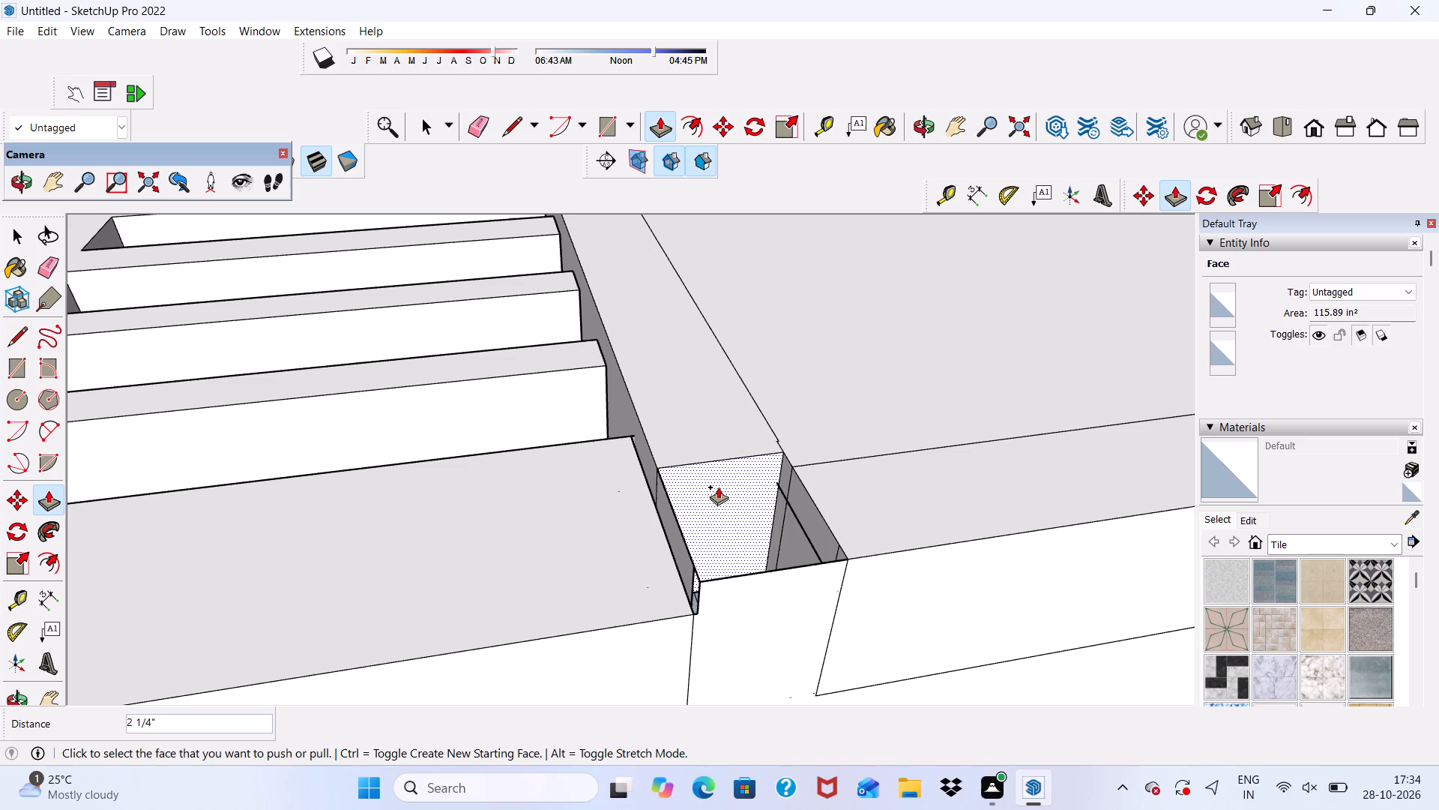
{"action": "left_click", "coordinate": [717, 487]}
{"action": "left_click", "coordinate": [850, 585]}
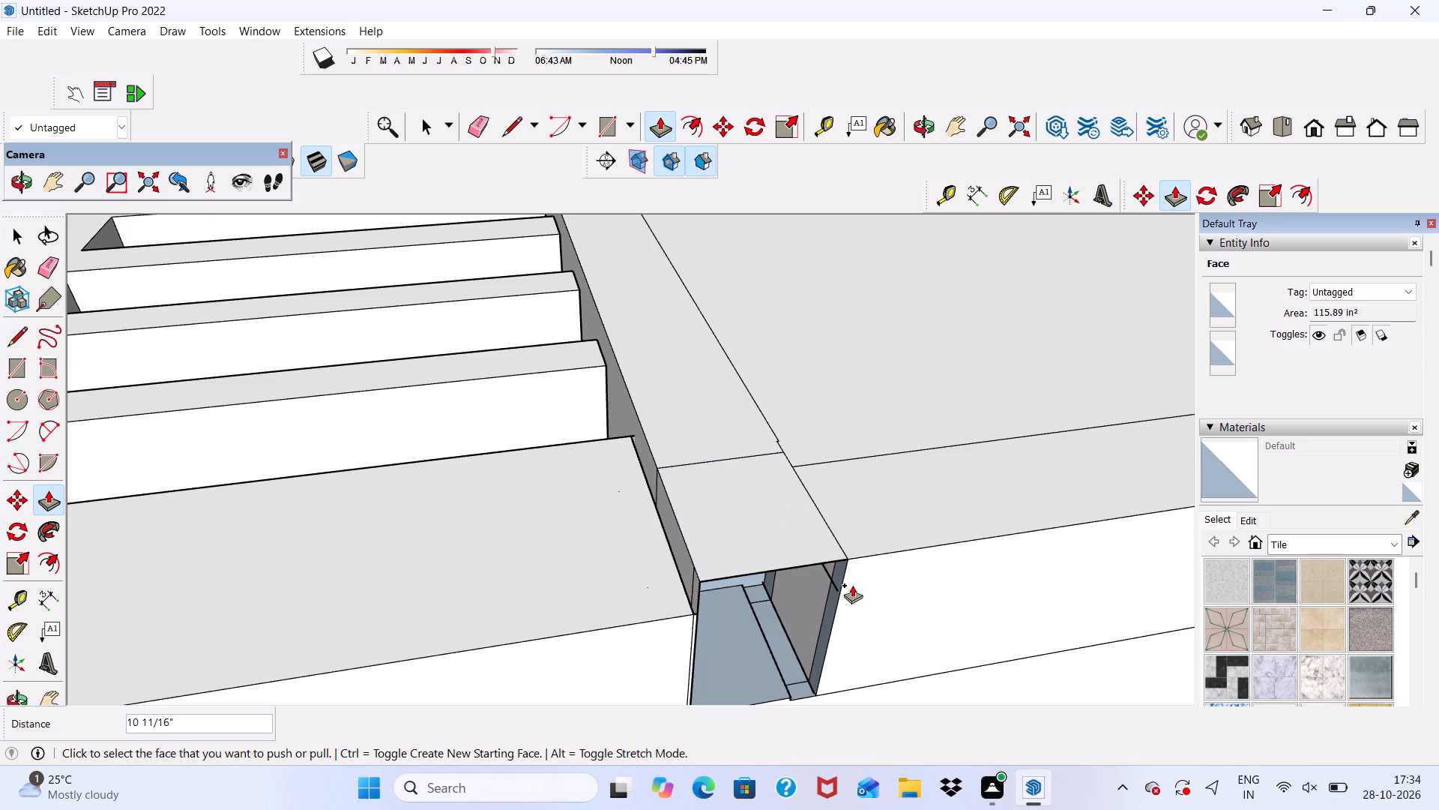
Push/Pull the inner side face of the notch about 9 1/4" across to the slotted slab's corner.
{"action": "scroll", "coordinate": [782, 628], "scroll_direction": "up", "scroll_amount": 1}
{"action": "left_click", "coordinate": [734, 638]}
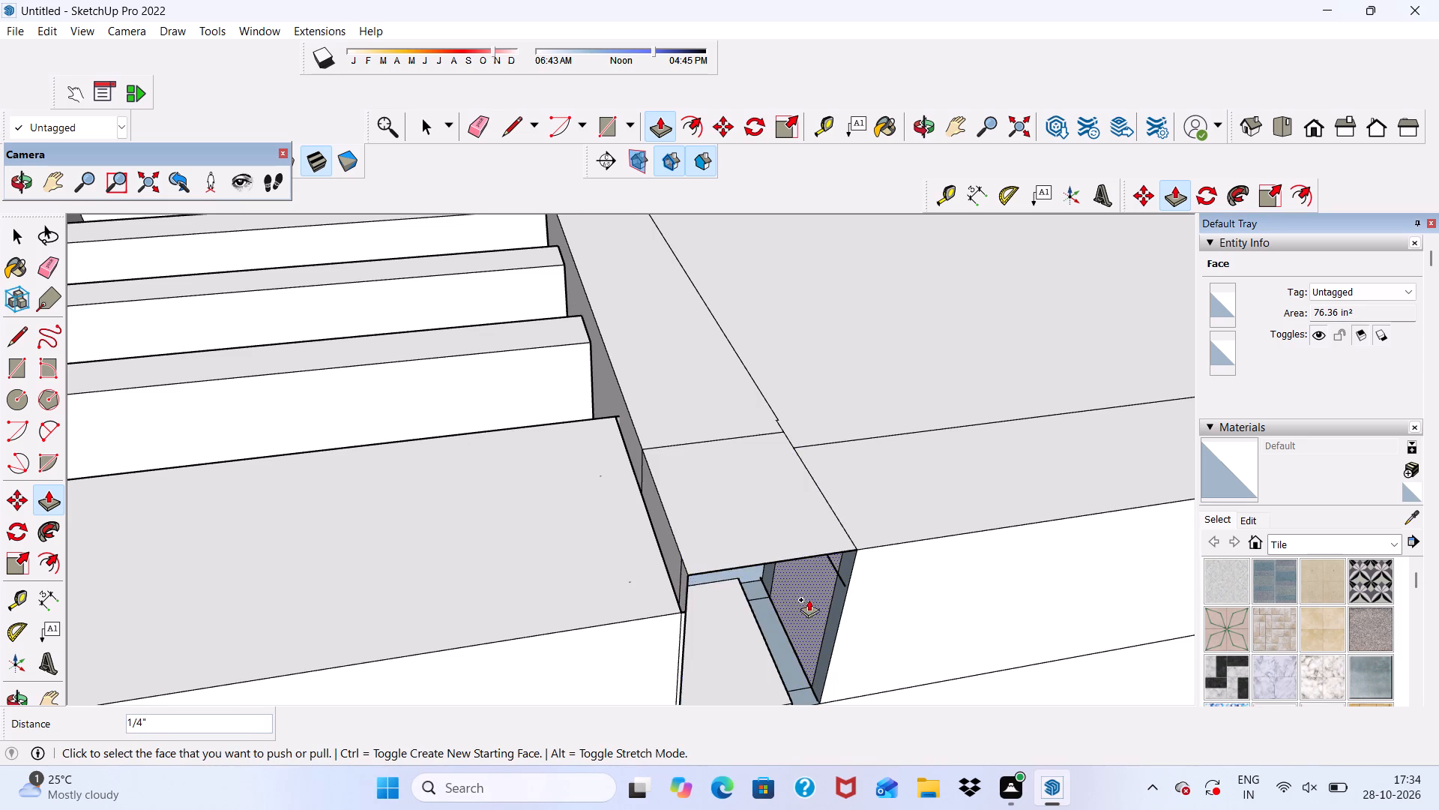
{"action": "scroll", "coordinate": [809, 619], "scroll_direction": "down", "scroll_amount": 1}
{"action": "scroll", "coordinate": [798, 626], "scroll_direction": "up", "scroll_amount": 4}
{"action": "left_click", "coordinate": [794, 586]}
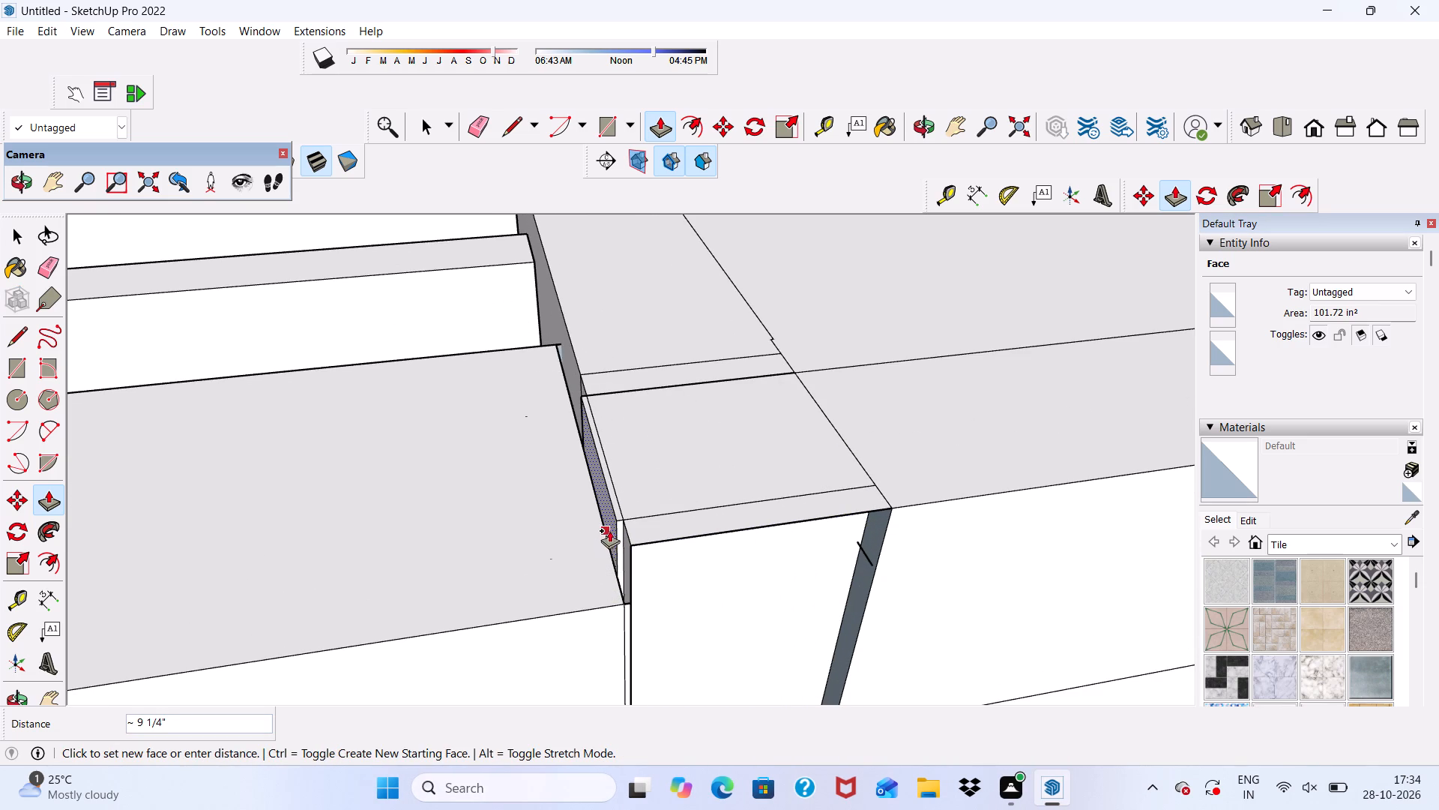
{"action": "left_click", "coordinate": [624, 601]}
Push/Pull the filled block's end face 1", flush with the end wall.
{"action": "scroll", "coordinate": [652, 577], "scroll_direction": "down", "scroll_amount": 1}
{"action": "middle_click_drag", "start_coordinate": [668, 577], "coordinate": [624, 456]}
{"action": "left_click", "coordinate": [654, 501]}
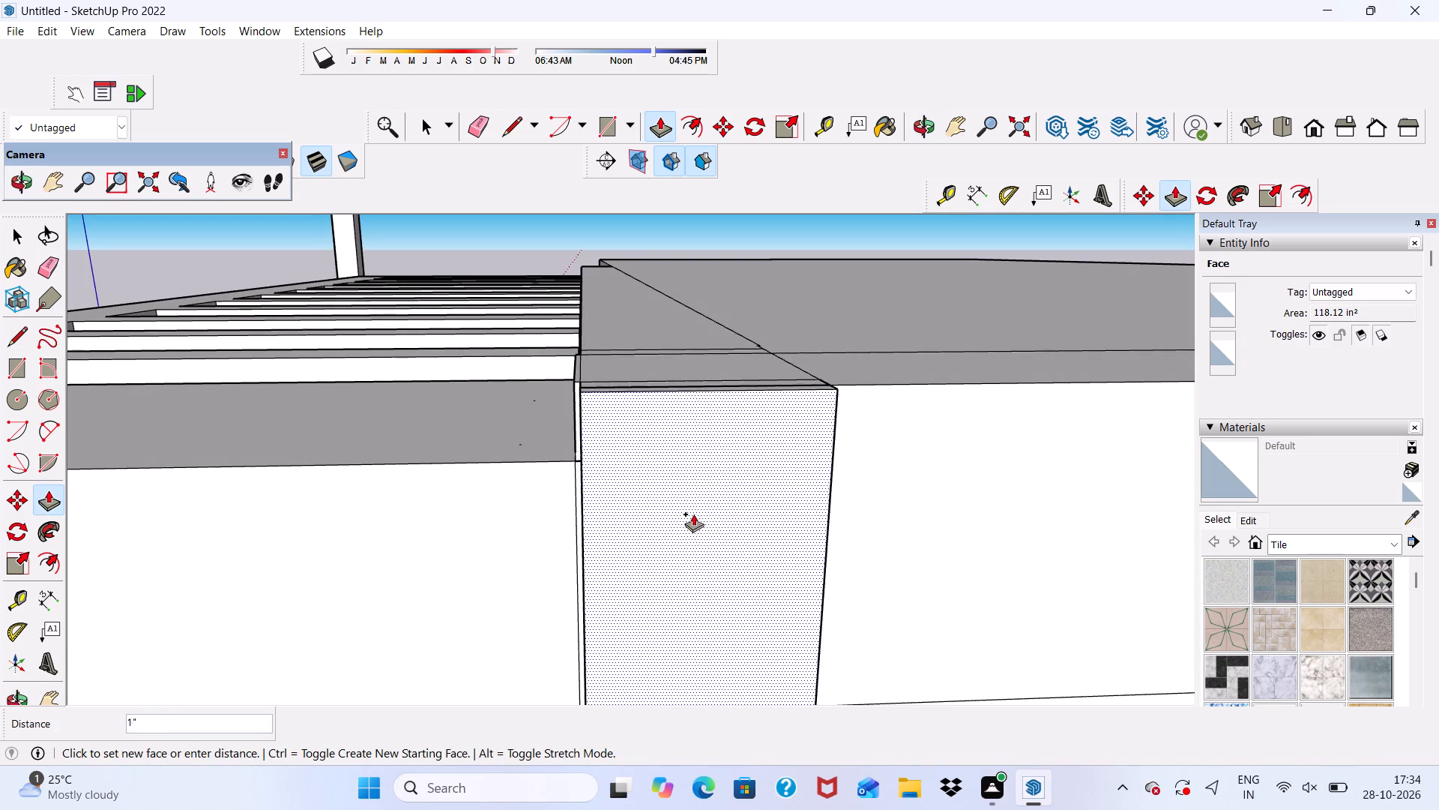
{"action": "left_click", "coordinate": [905, 395]}
Push/Pull the narrow recessed strip beneath the filled block 9/16", flush with the end wall.
{"action": "scroll", "coordinate": [837, 437], "scroll_direction": "down", "scroll_amount": 1}
{"action": "middle_click_drag", "start_coordinate": [833, 439], "coordinate": [836, 443]}
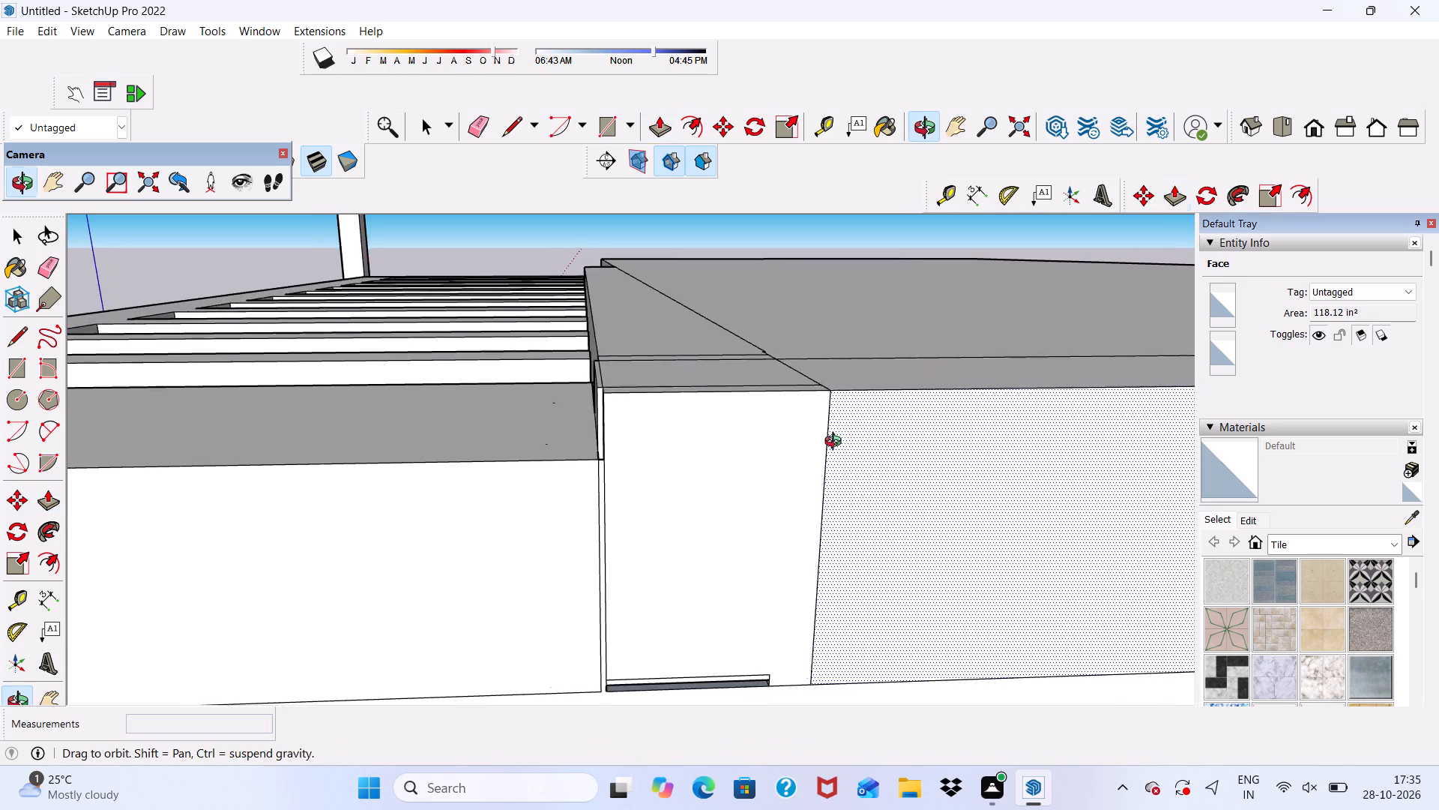
{"action": "middle_click_drag", "start_coordinate": [836, 443], "coordinate": [906, 432]}
{"action": "scroll", "coordinate": [788, 661], "scroll_direction": "up", "scroll_amount": 5}
{"action": "scroll", "coordinate": [593, 442], "scroll_direction": "down", "scroll_amount": 5}
{"action": "scroll", "coordinate": [689, 665], "scroll_direction": "up", "scroll_amount": 12}
{"action": "scroll", "coordinate": [455, 538], "scroll_direction": "up", "scroll_amount": 10}
{"action": "left_click", "coordinate": [453, 466]}
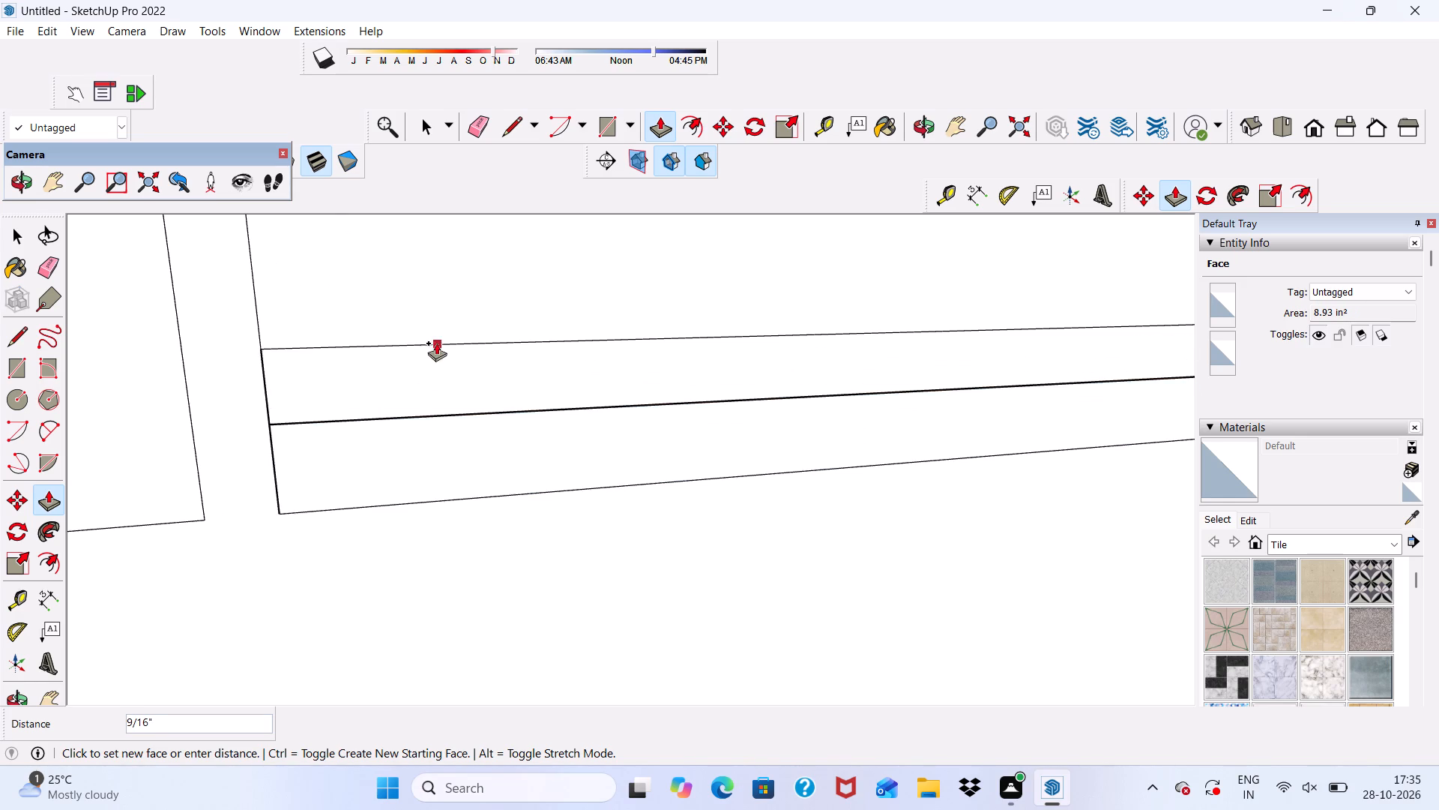
{"action": "left_click", "coordinate": [433, 327]}
Erase the vertical and horizontal seams around the filled strip on the end wall, including the slotted slab's lower edge line.
{"action": "scroll", "coordinate": [456, 403], "scroll_direction": "down", "scroll_amount": 4}
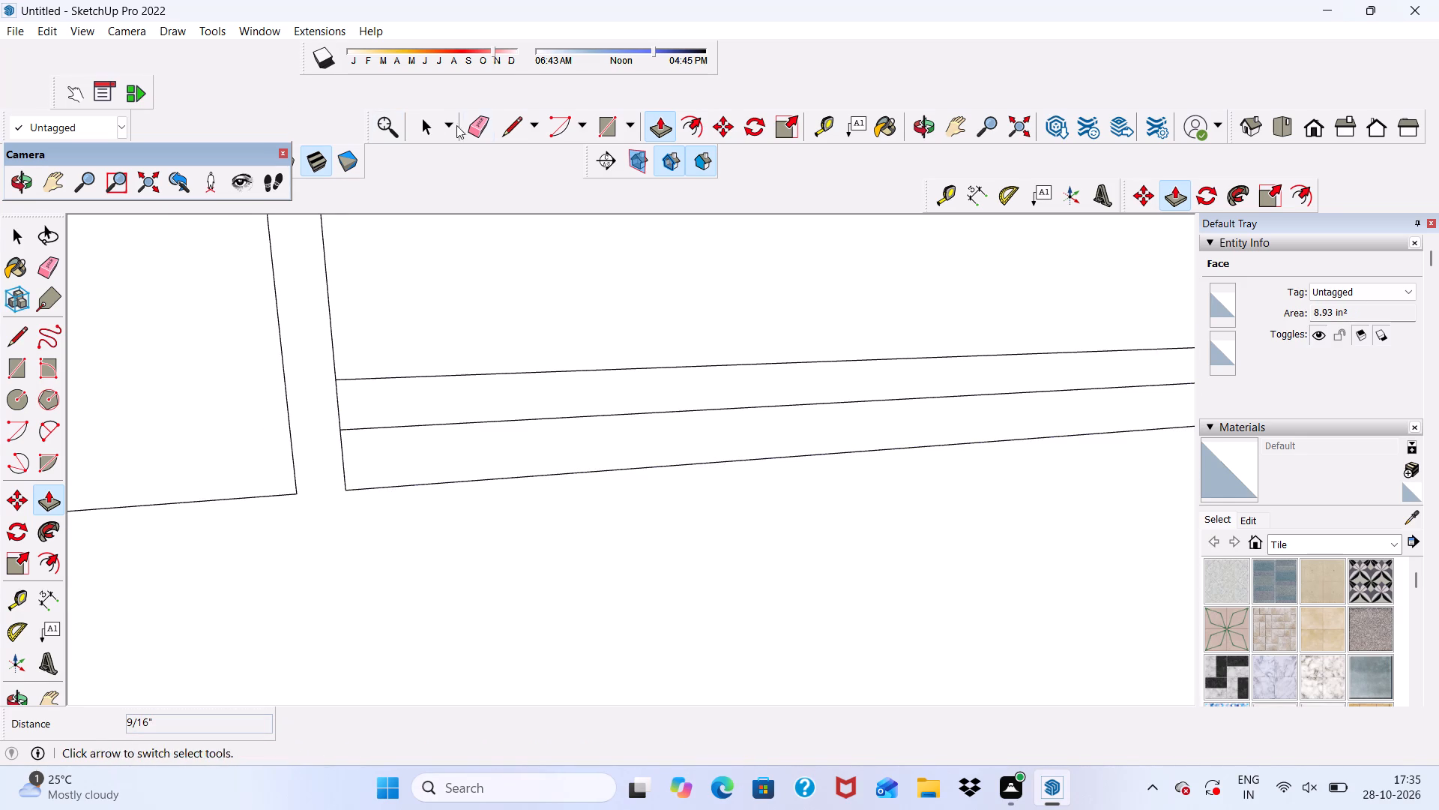
{"action": "left_click", "coordinate": [482, 112]}
{"action": "left_click_drag", "start_coordinate": [269, 397], "coordinate": [302, 401]}
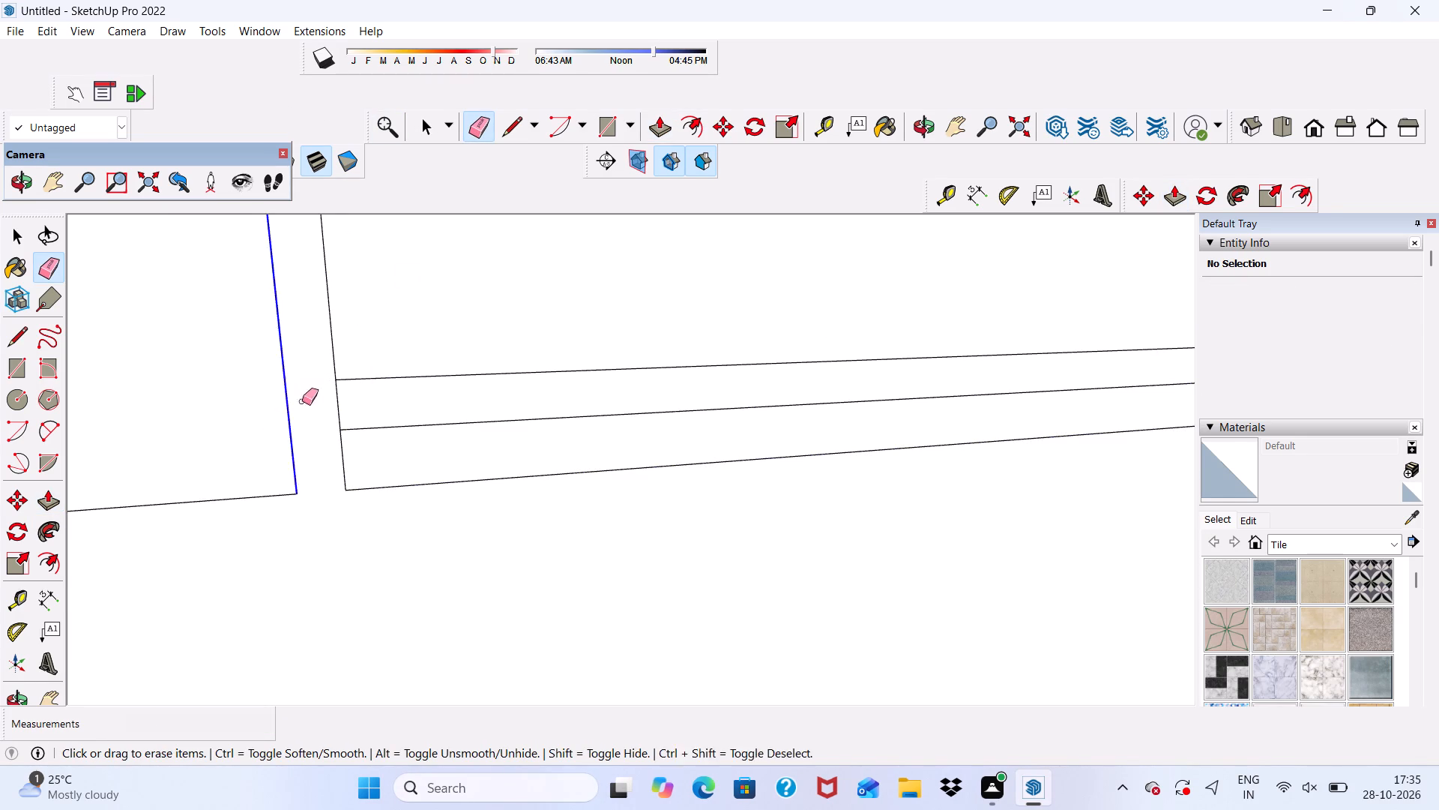
{"action": "left_click_drag", "start_coordinate": [302, 401], "coordinate": [364, 398]}
{"action": "left_click_drag", "start_coordinate": [370, 367], "coordinate": [379, 449]}
{"action": "left_click_drag", "start_coordinate": [340, 360], "coordinate": [312, 473]}
{"action": "left_click_drag", "start_coordinate": [347, 451], "coordinate": [352, 490]}
{"action": "left_click_drag", "start_coordinate": [333, 461], "coordinate": [340, 480]}
{"action": "left_click_drag", "start_coordinate": [346, 461], "coordinate": [340, 474]}
{"action": "left_click", "coordinate": [338, 468]}
{"action": "left_click_drag", "start_coordinate": [301, 293], "coordinate": [334, 322]}
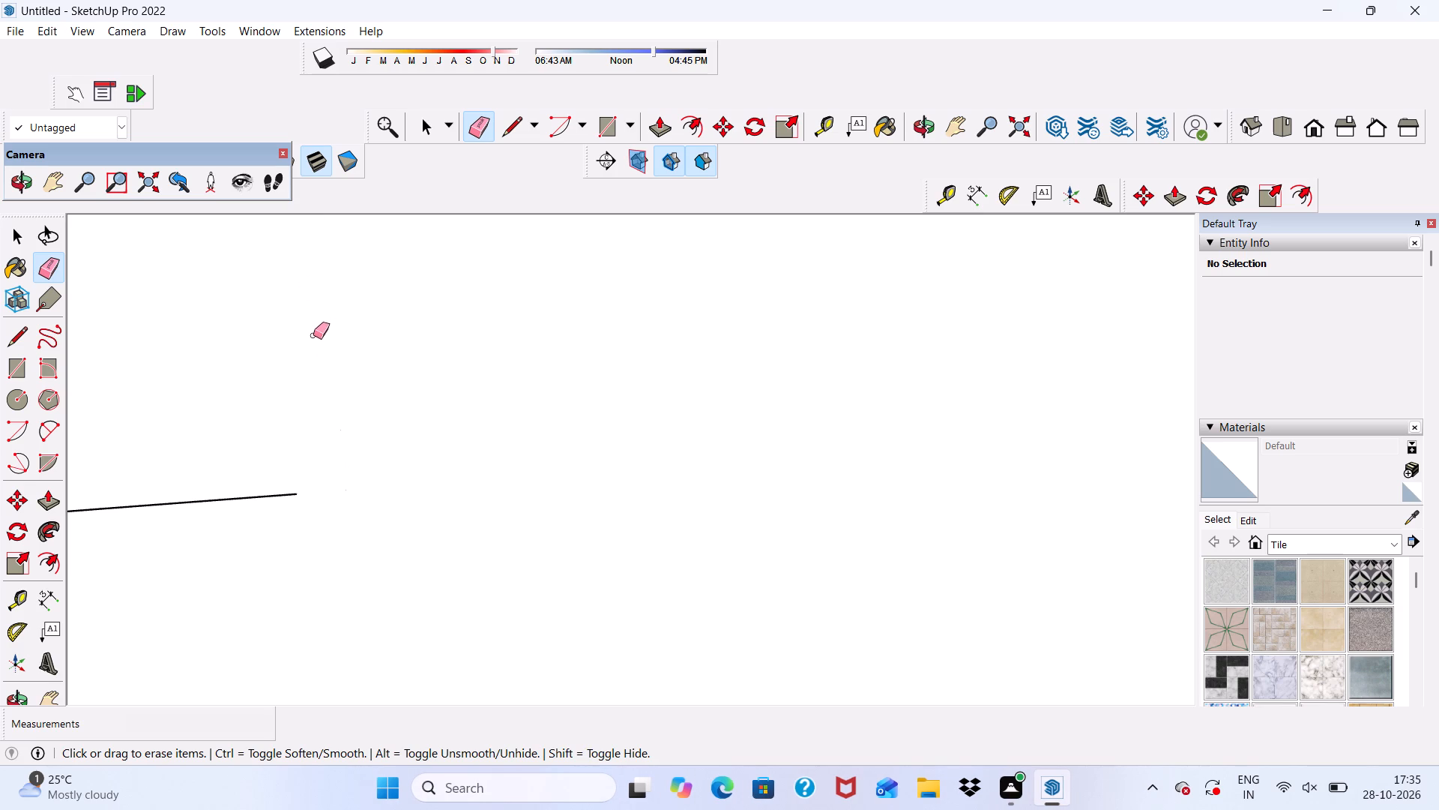
{"action": "left_click_drag", "start_coordinate": [289, 424], "coordinate": [221, 502]}
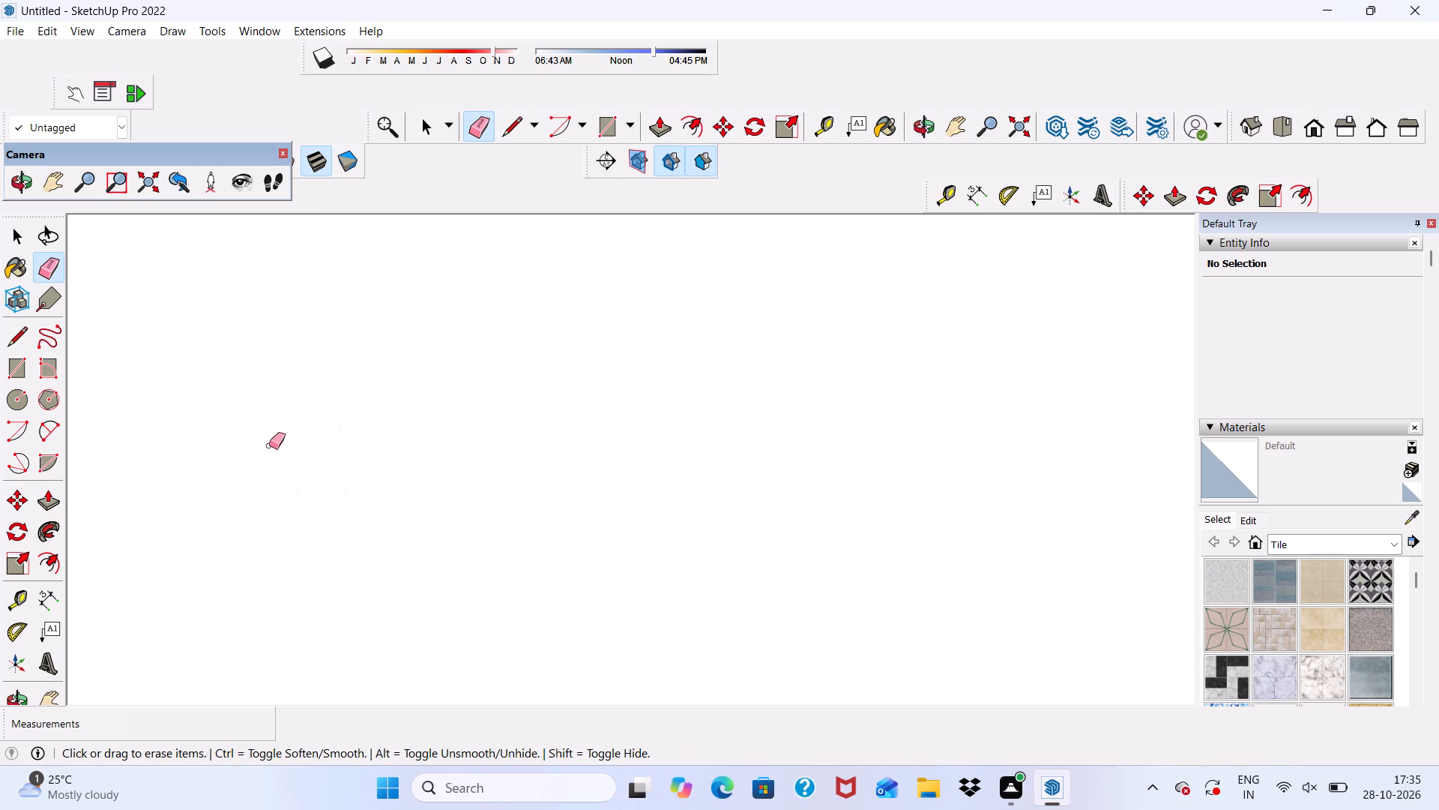
Erase the leftover corner segments and the roof band's outline edges on the end wall.
{"action": "scroll", "coordinate": [319, 445], "scroll_direction": "down", "scroll_amount": 15}
{"action": "left_click_drag", "start_coordinate": [719, 413], "coordinate": [768, 421]}
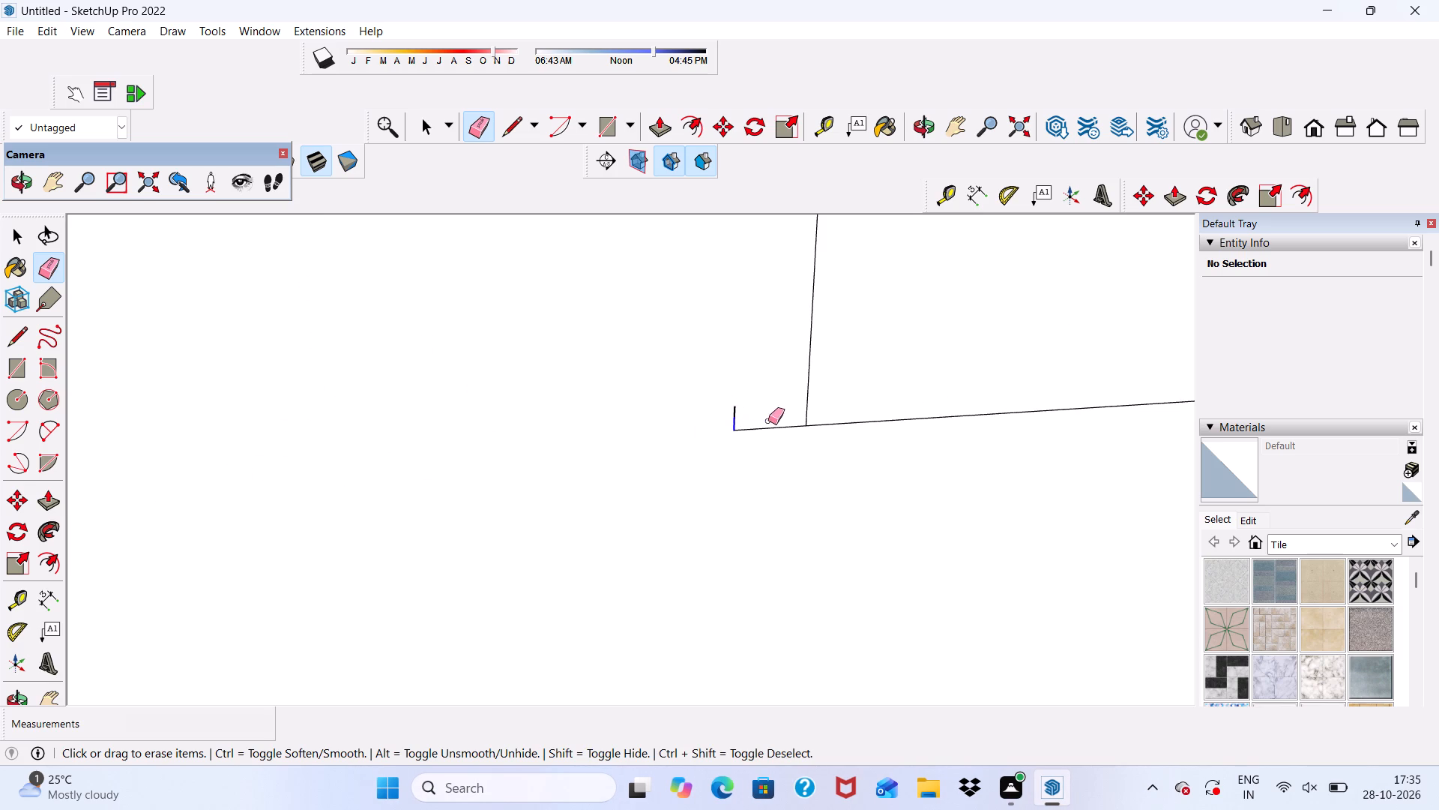
{"action": "left_click_drag", "start_coordinate": [768, 421], "coordinate": [784, 396]}
{"action": "left_click_drag", "start_coordinate": [785, 393], "coordinate": [788, 383]}
{"action": "left_click_drag", "start_coordinate": [802, 362], "coordinate": [734, 424]}
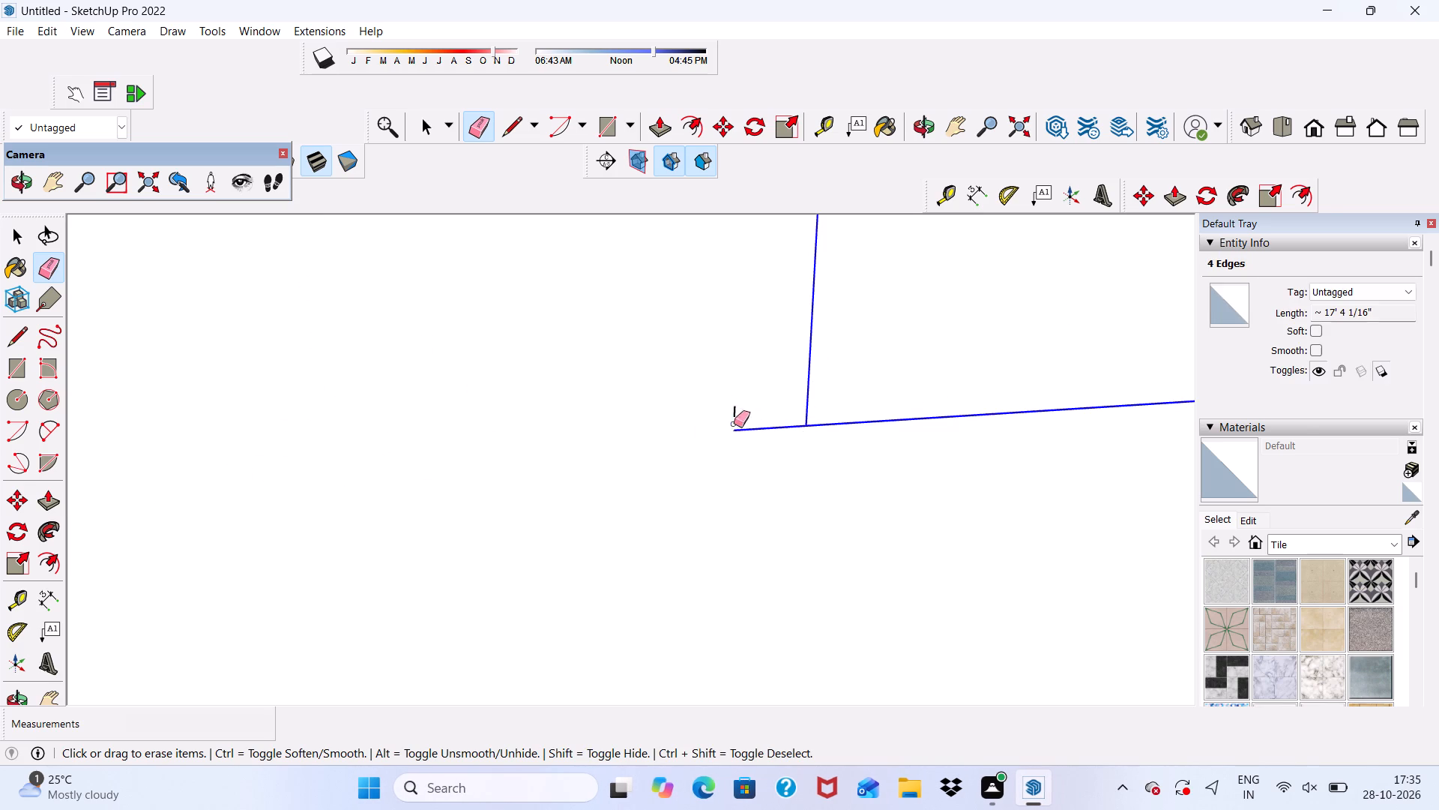
{"action": "left_click_drag", "start_coordinate": [734, 424], "coordinate": [734, 403]}
{"action": "scroll", "coordinate": [614, 425], "scroll_direction": "down", "scroll_amount": 6}
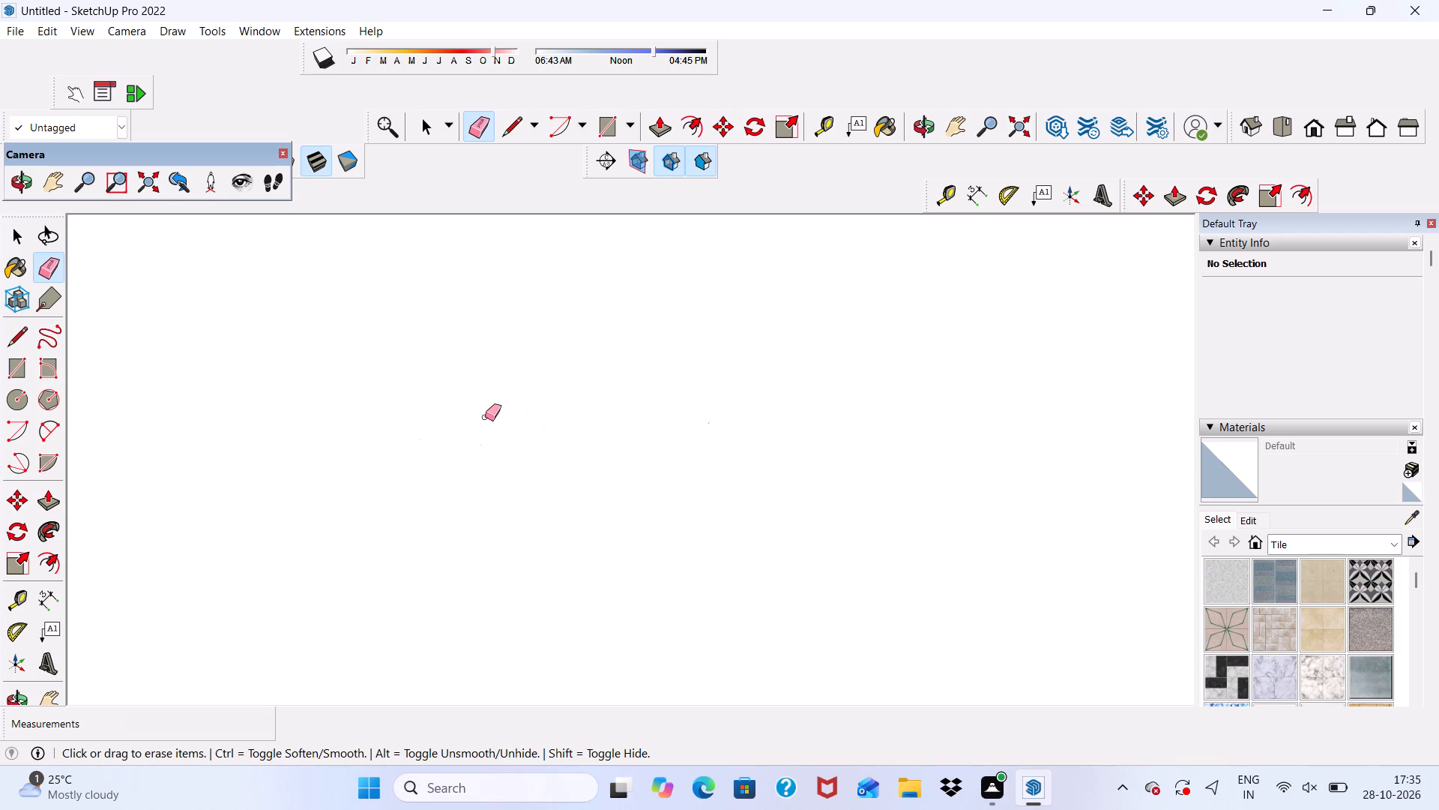
Erase the short cross seams on top of the filled roof corner and the vertical seam on its inner side.
{"action": "scroll", "coordinate": [483, 430], "scroll_direction": "down", "scroll_amount": 15}
{"action": "middle_click_drag", "start_coordinate": [556, 480], "coordinate": [708, 540]}
{"action": "scroll", "coordinate": [660, 480], "scroll_direction": "up", "scroll_amount": 8}
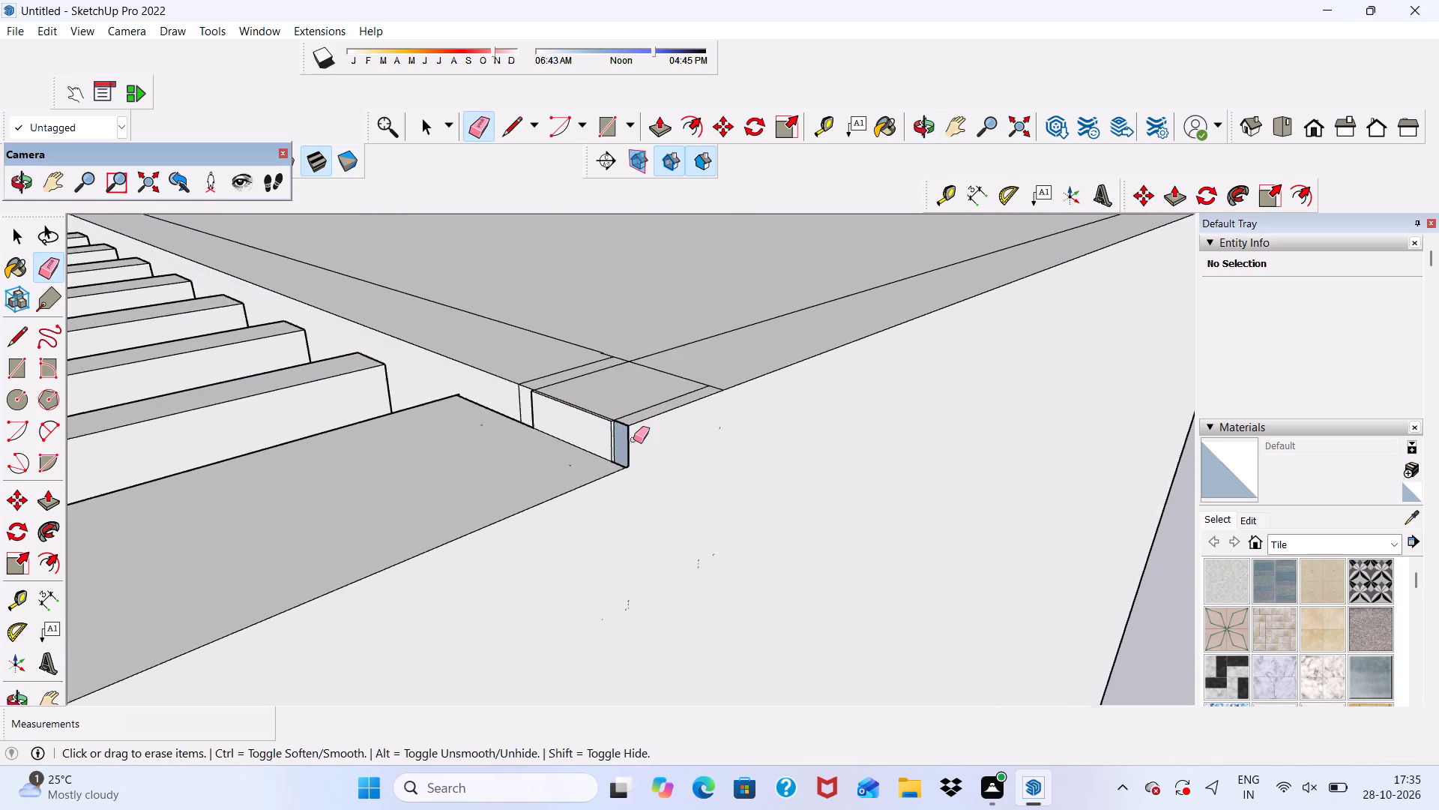
{"action": "scroll", "coordinate": [633, 439], "scroll_direction": "up", "scroll_amount": 10}
{"action": "left_click_drag", "start_coordinate": [657, 426], "coordinate": [672, 445]}
{"action": "scroll", "coordinate": [486, 314], "scroll_direction": "up", "scroll_amount": 1}
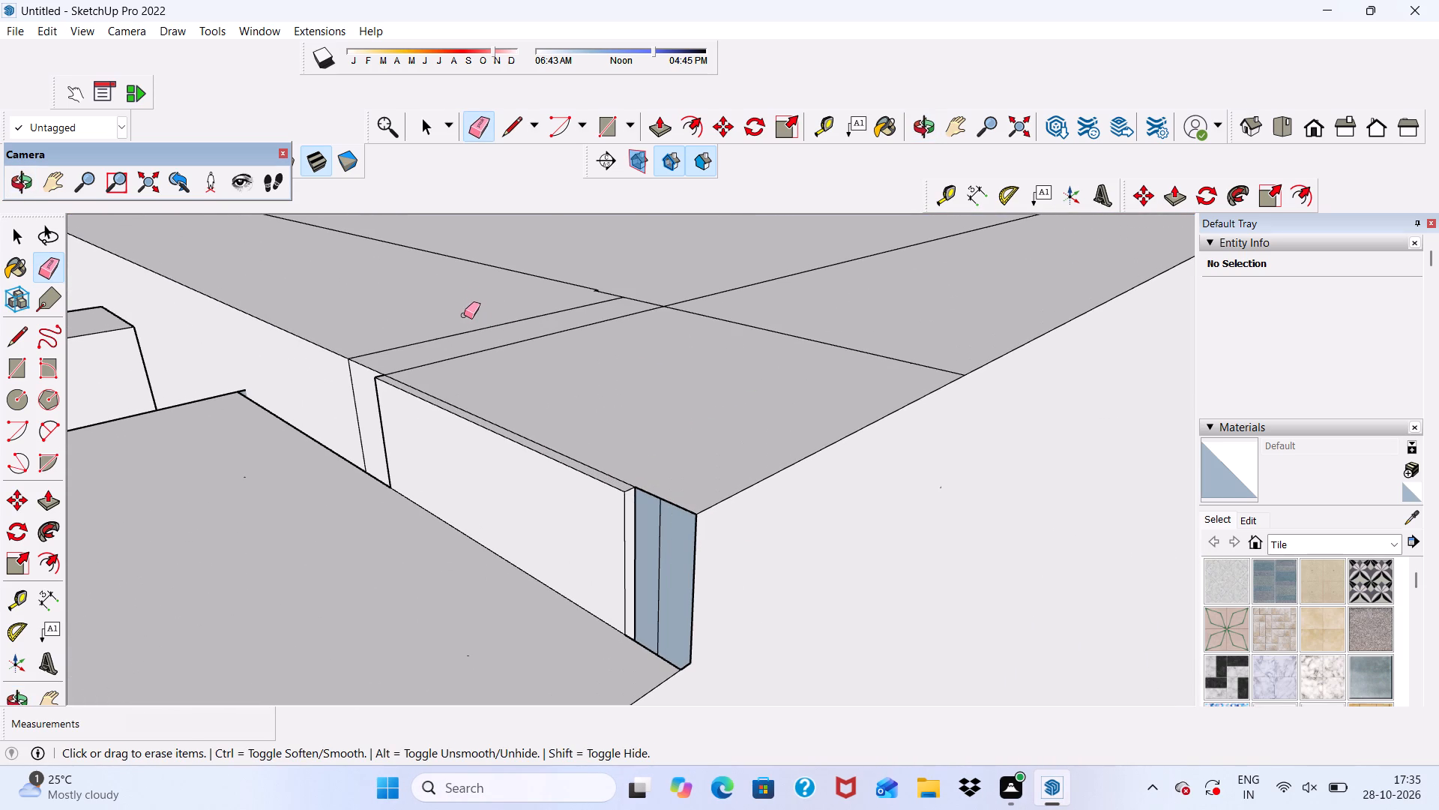
{"action": "left_click_drag", "start_coordinate": [466, 322], "coordinate": [550, 376]}
{"action": "scroll", "coordinate": [381, 387], "scroll_direction": "up", "scroll_amount": 4}
{"action": "left_click_drag", "start_coordinate": [340, 375], "coordinate": [350, 383]}
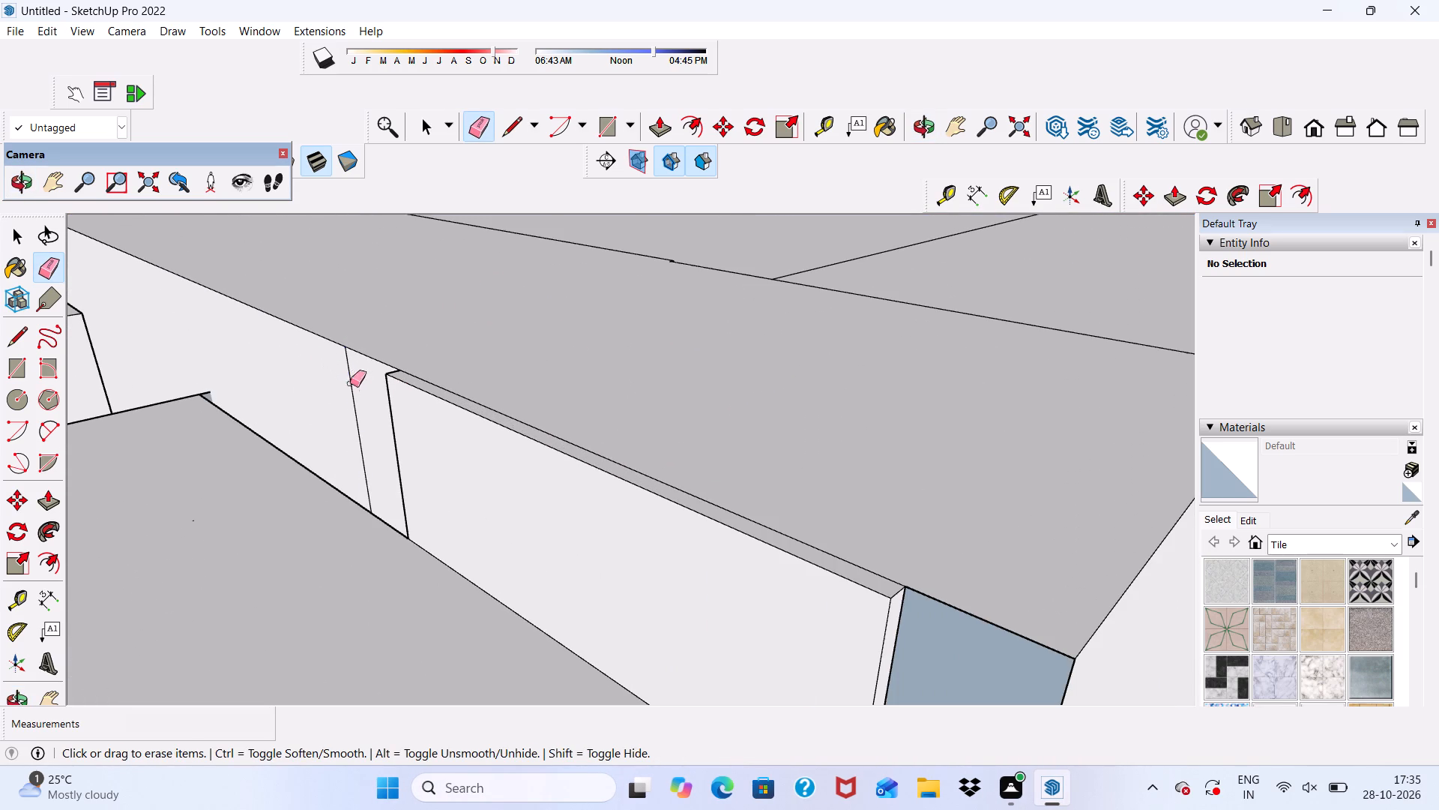
{"action": "left_click_drag", "start_coordinate": [350, 383], "coordinate": [362, 391]}
Push/Pull the narrow open strip at the filled block's outer corner 1 3/16", flush with the end wall.
{"action": "scroll", "coordinate": [301, 314], "scroll_direction": "down", "scroll_amount": 5}
{"action": "middle_click_drag", "start_coordinate": [504, 415], "coordinate": [357, 361]}
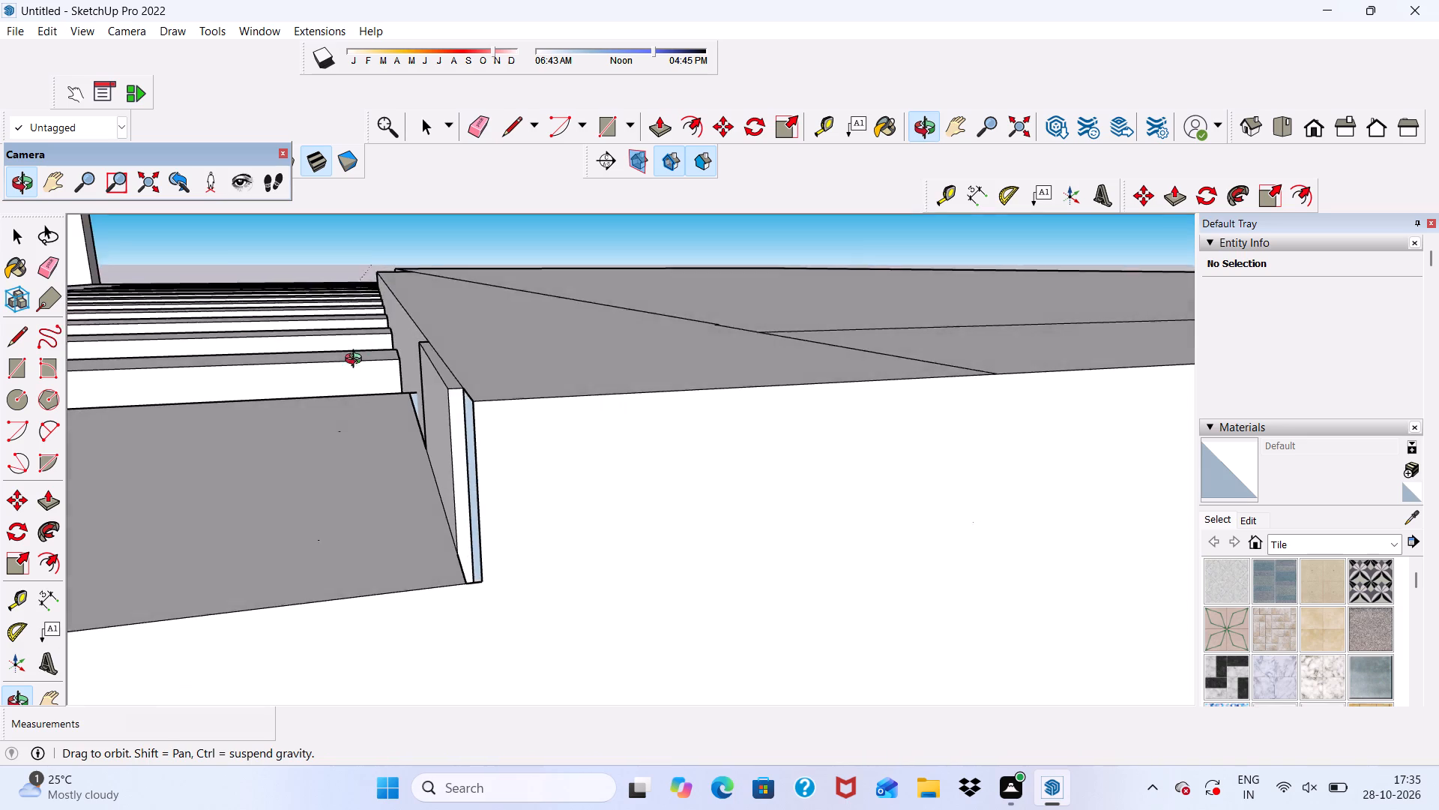
{"action": "middle_click_drag", "start_coordinate": [357, 361], "coordinate": [358, 380]}
{"action": "scroll", "coordinate": [522, 148], "scroll_direction": "up", "scroll_amount": 4}
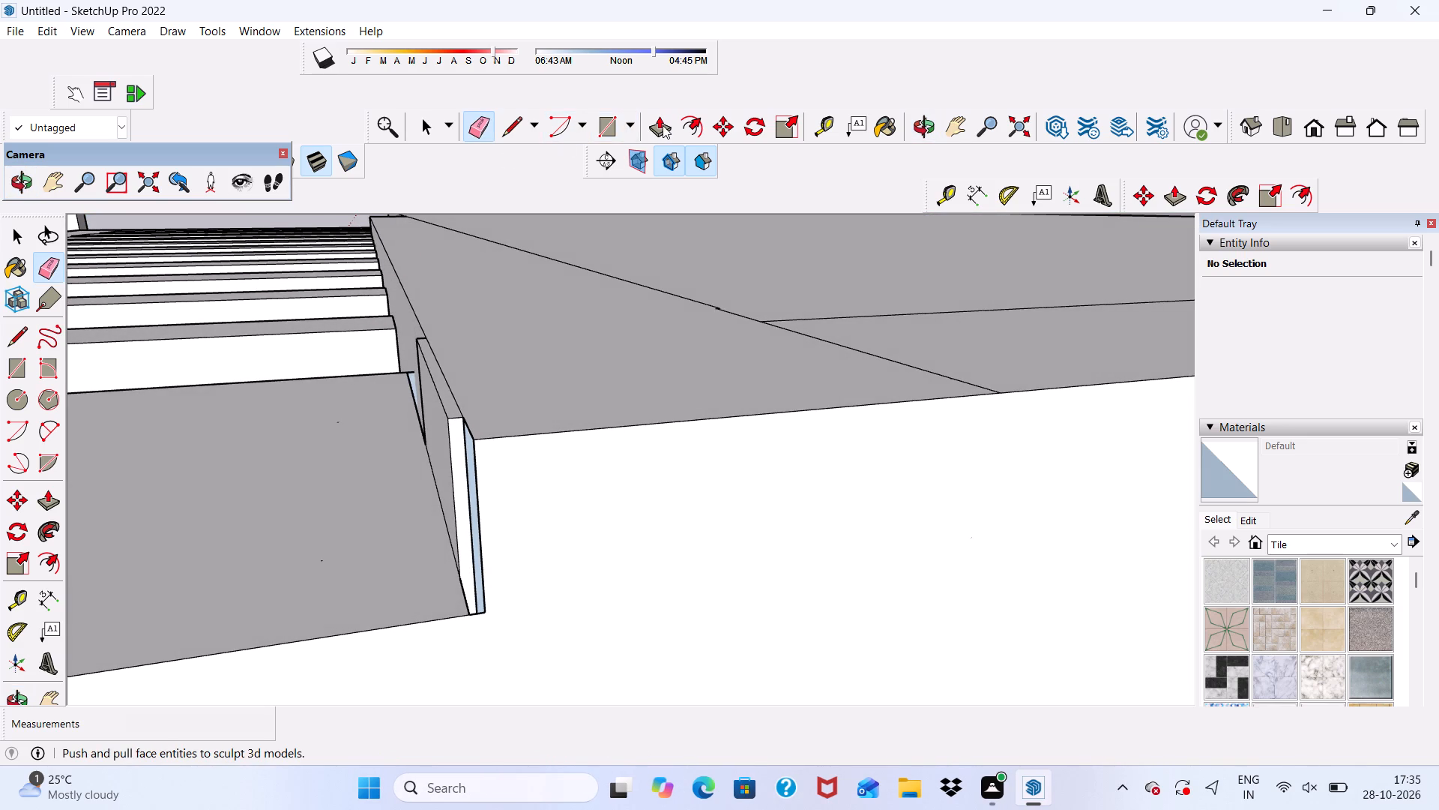
{"action": "left_click", "coordinate": [663, 125]}
{"action": "scroll", "coordinate": [447, 523], "scroll_direction": "up", "scroll_amount": 4}
{"action": "left_click", "coordinate": [465, 441]}
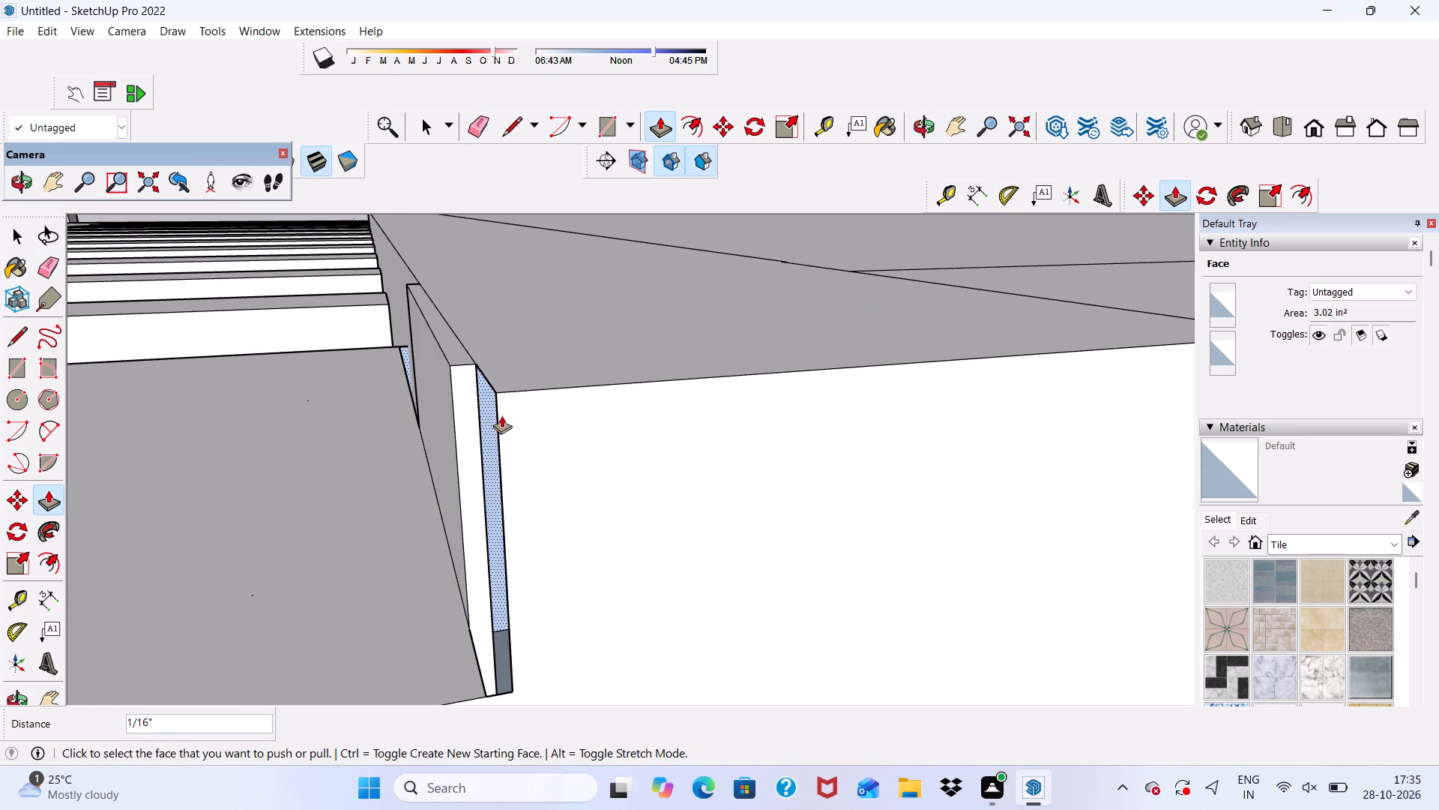
{"action": "left_click", "coordinate": [468, 400]}
{"action": "left_click", "coordinate": [525, 402]}
Erase the vertical edge of the thin sliver at the raised roof's corner on the opposite end.
{"action": "scroll", "coordinate": [525, 388], "scroll_direction": "down", "scroll_amount": 4}
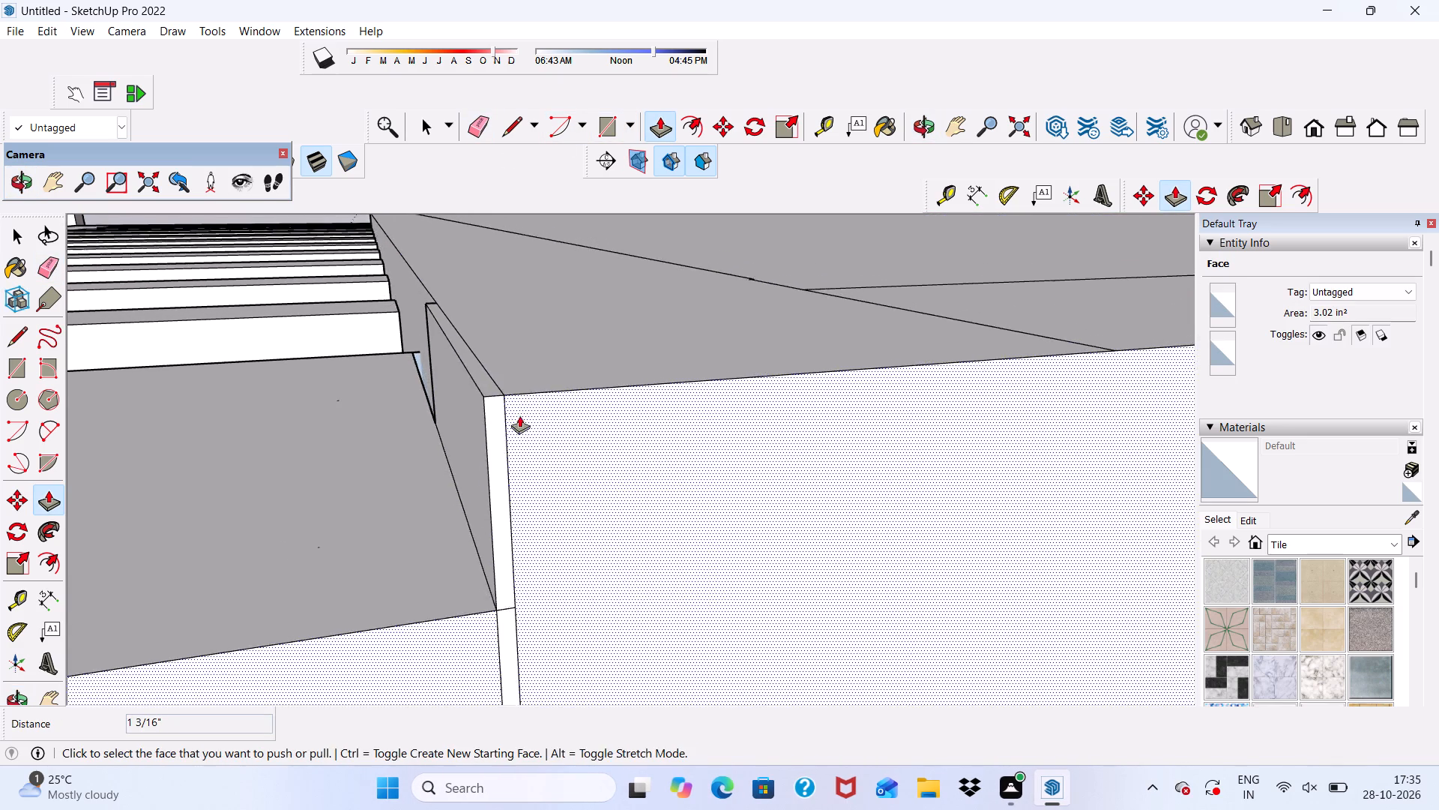
{"action": "middle_click_drag", "start_coordinate": [519, 418], "coordinate": [981, 360]}
{"action": "scroll", "coordinate": [642, 377], "scroll_direction": "down", "scroll_amount": 8}
{"action": "middle_click_drag", "start_coordinate": [372, 466], "coordinate": [419, 494]}
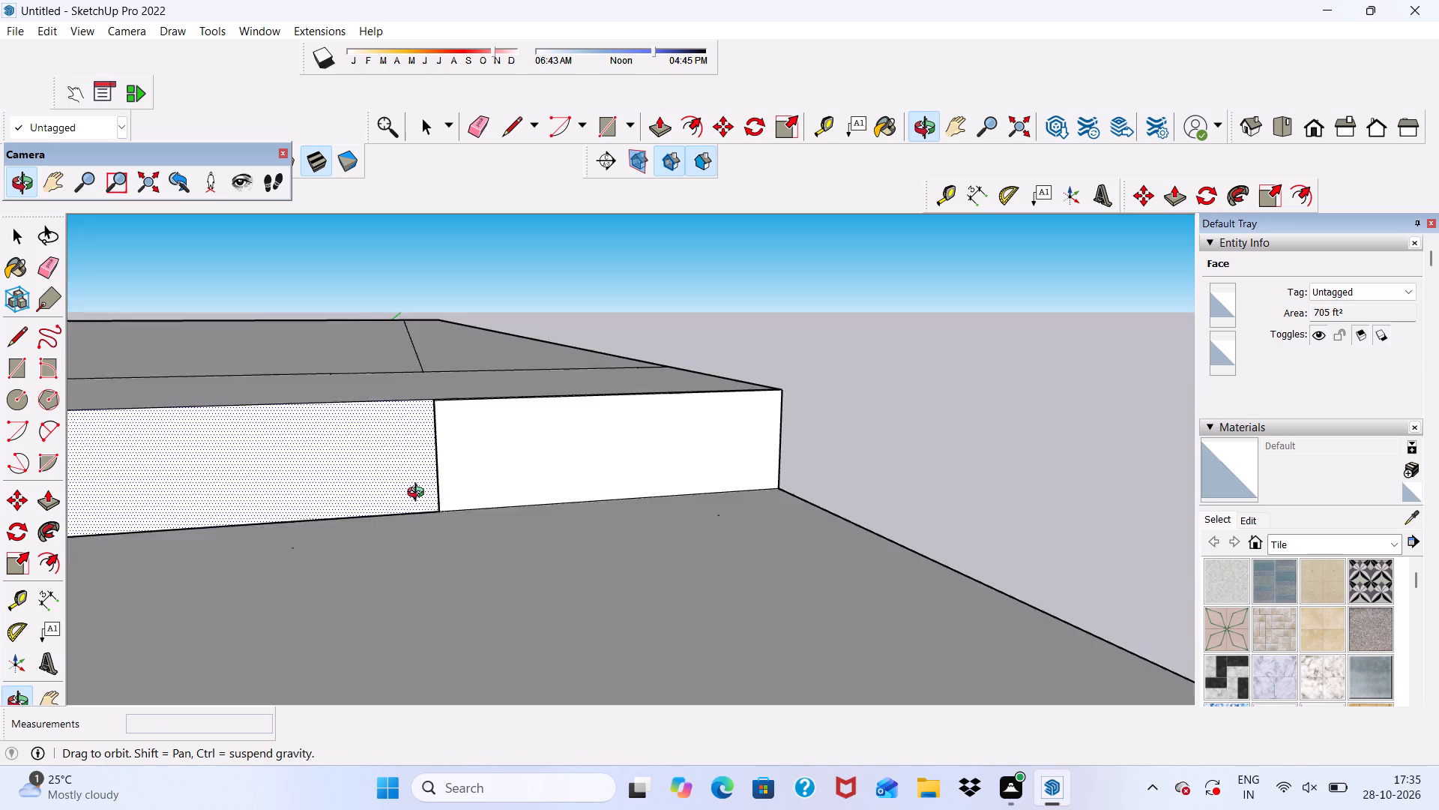
{"action": "middle_click_drag", "start_coordinate": [419, 494], "coordinate": [615, 493]}
{"action": "scroll", "coordinate": [604, 487], "scroll_direction": "up", "scroll_amount": 17}
{"action": "middle_click_drag", "start_coordinate": [629, 381], "coordinate": [665, 387]}
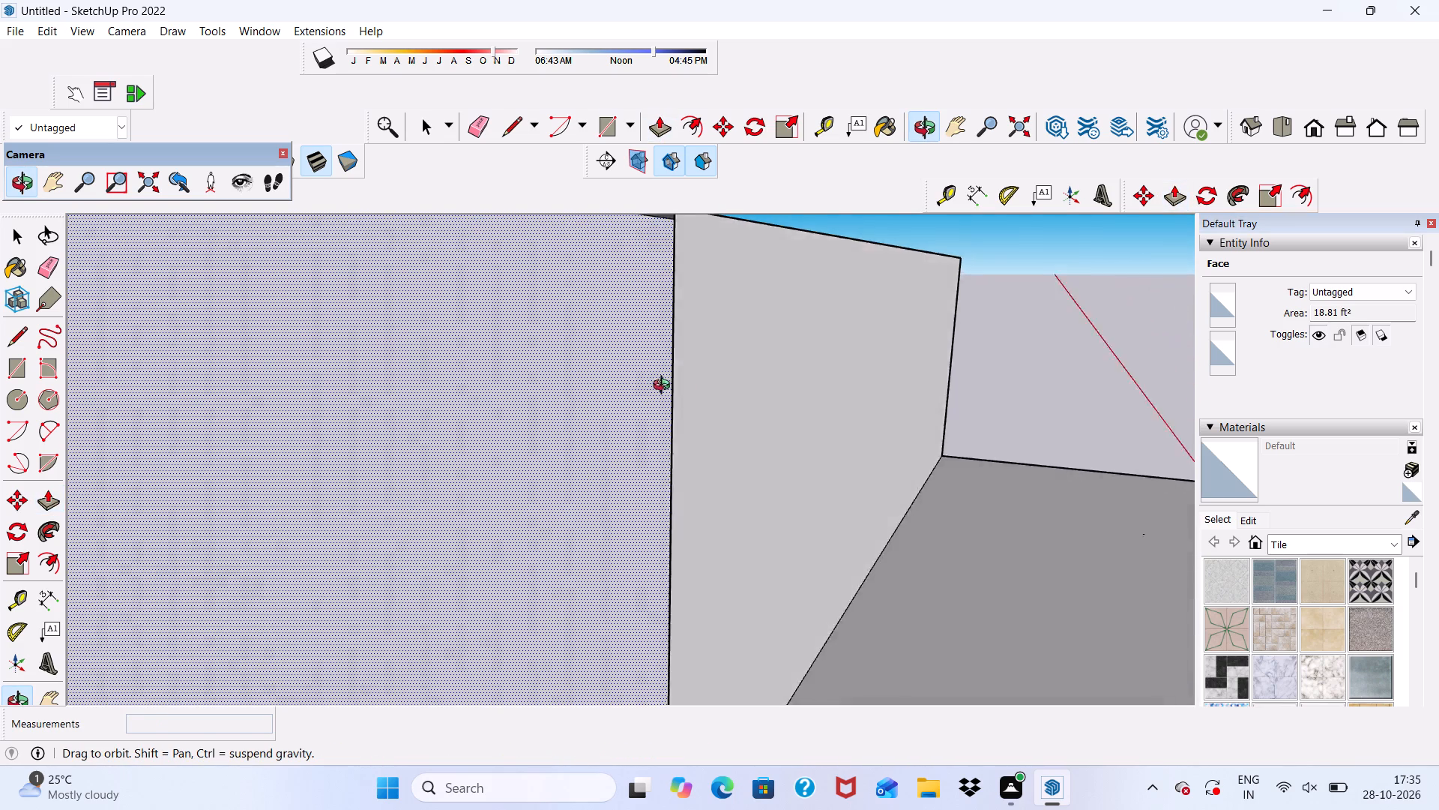
{"action": "middle_click_drag", "start_coordinate": [665, 387], "coordinate": [782, 400]}
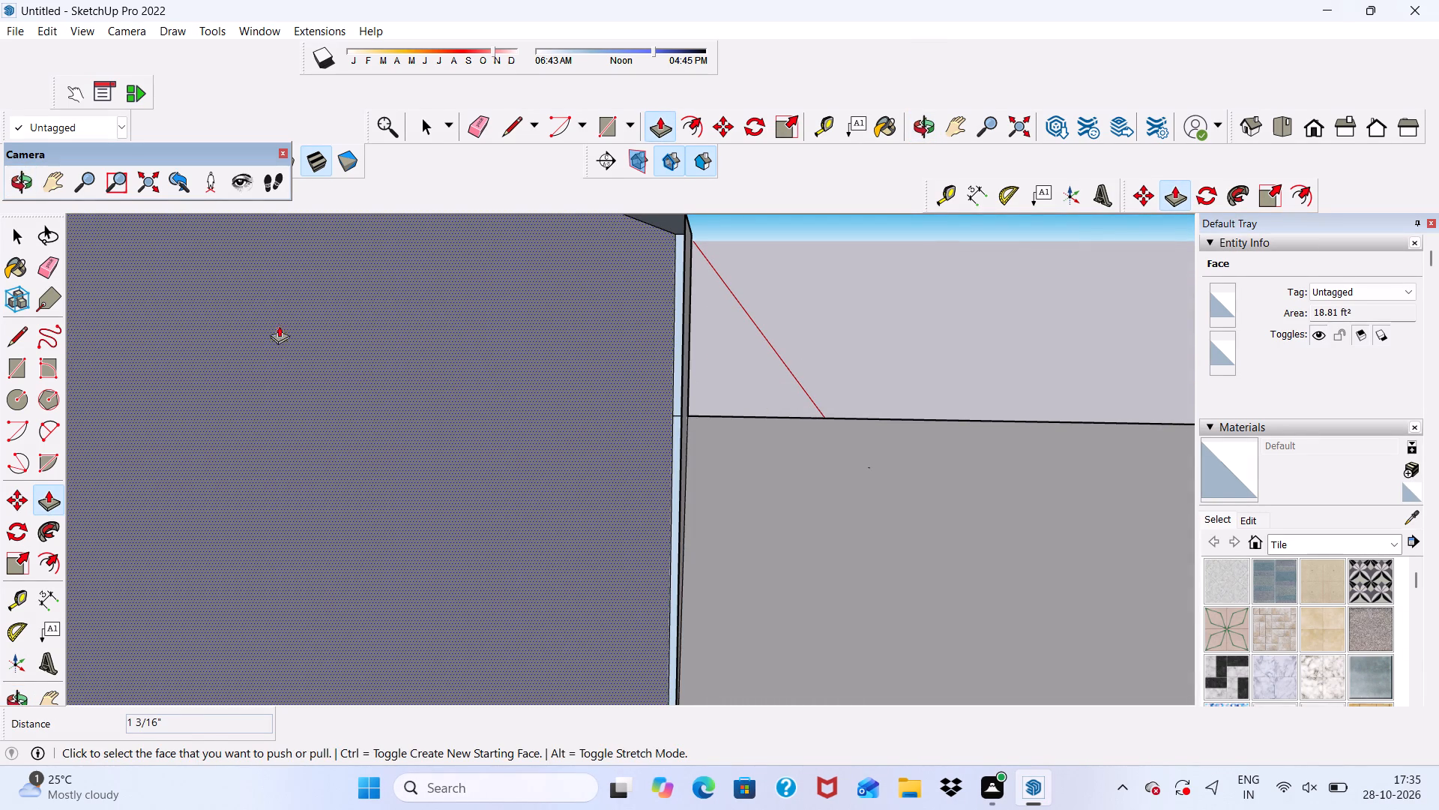
{"action": "left_click", "coordinate": [472, 121]}
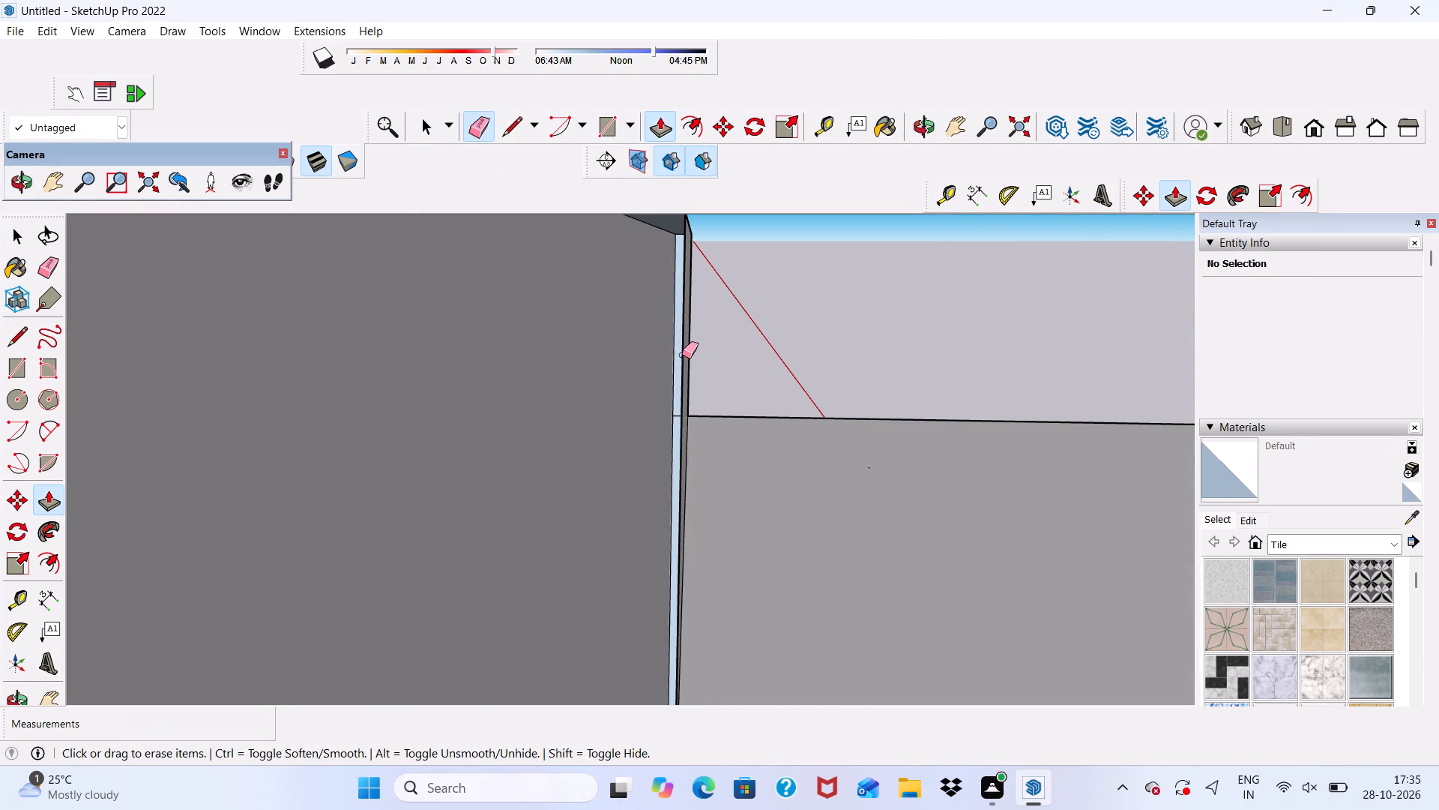
{"action": "left_click", "coordinate": [684, 358]}
Erase the thin ledge's edges along the upper rim of the raised roof's upright face at that corner.
{"action": "scroll", "coordinate": [681, 359], "scroll_direction": "down", "scroll_amount": 4}
{"action": "middle_click_drag", "start_coordinate": [678, 394], "coordinate": [474, 453]}
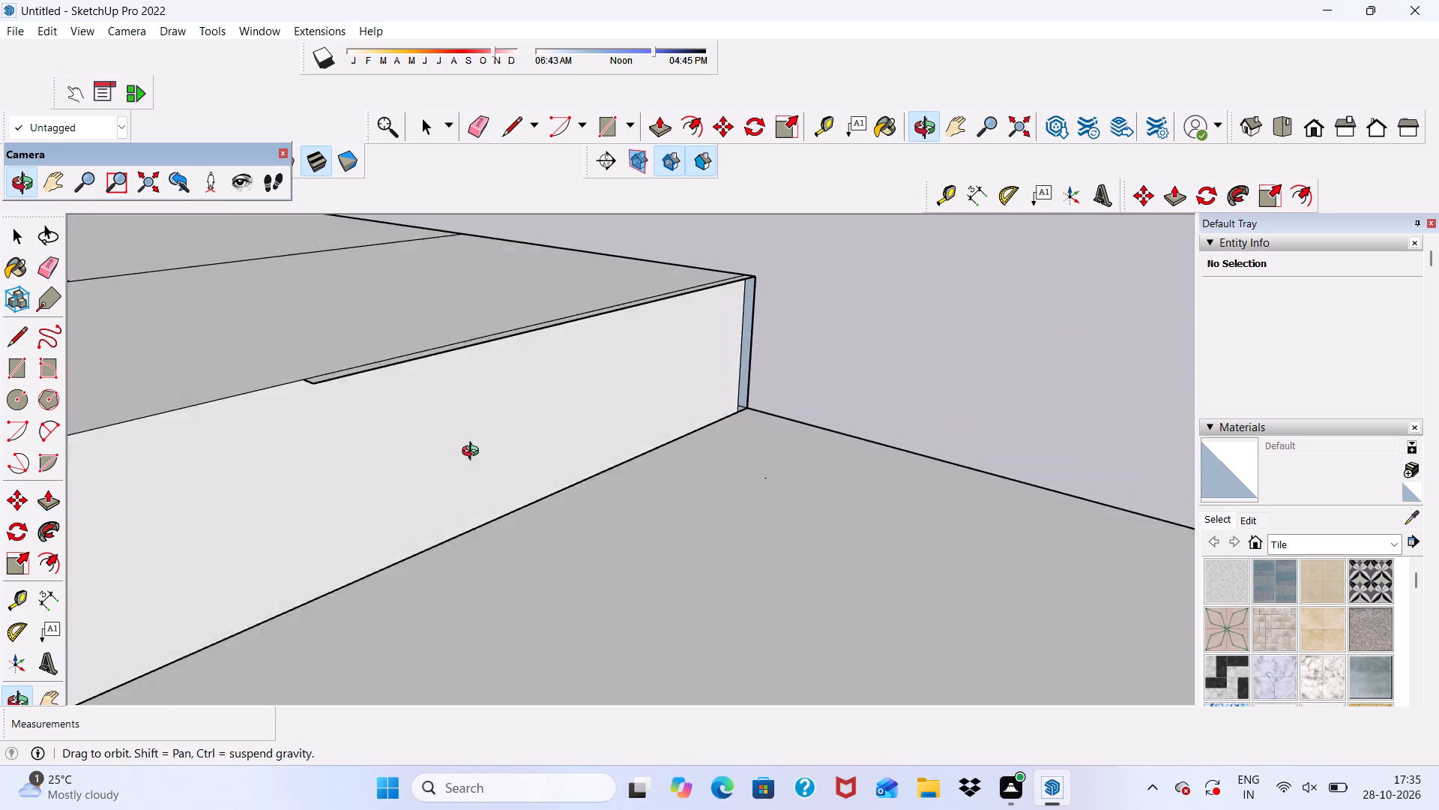
{"action": "middle_click_drag", "start_coordinate": [474, 453], "coordinate": [463, 487]}
{"action": "scroll", "coordinate": [383, 459], "scroll_direction": "up", "scroll_amount": 4}
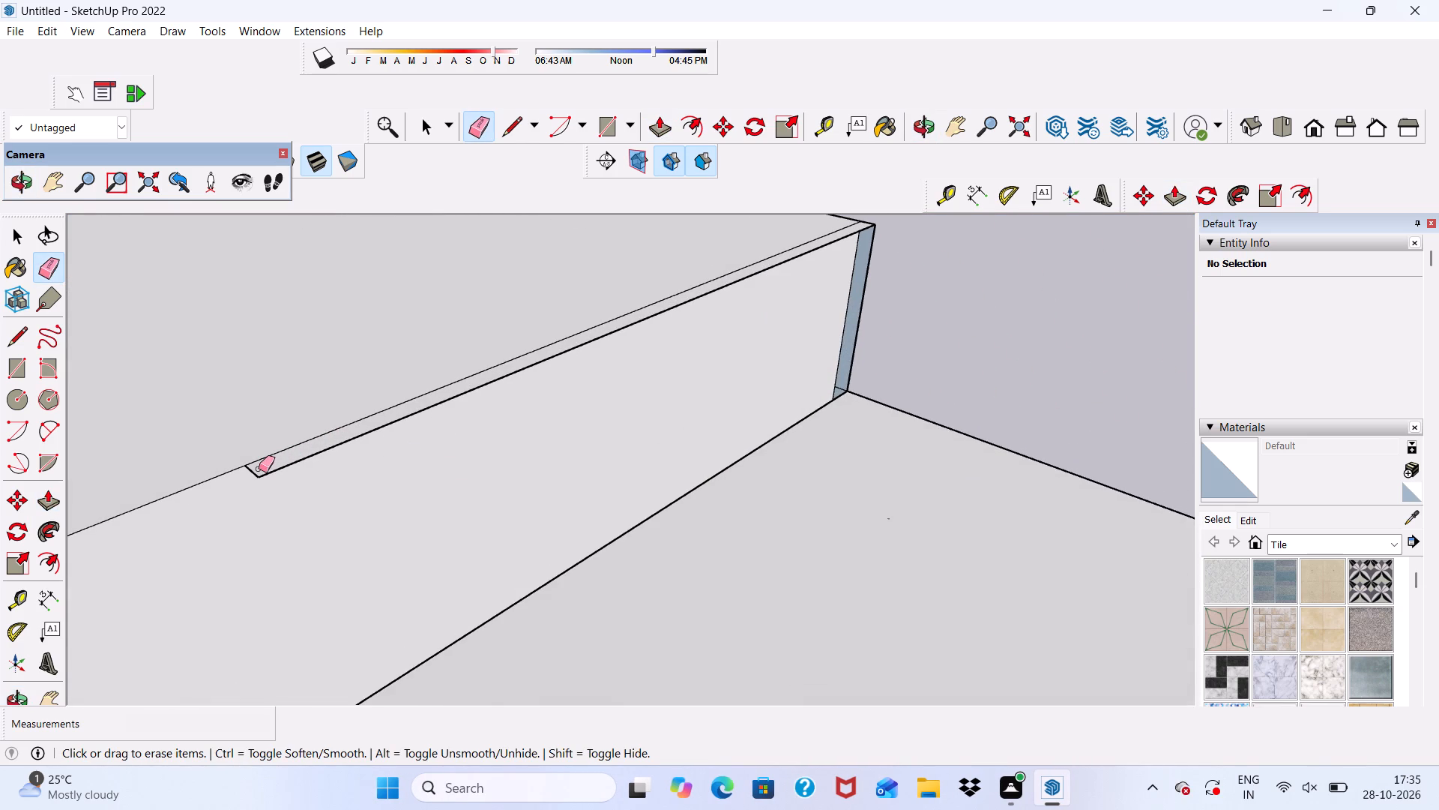
{"action": "left_click_drag", "start_coordinate": [259, 469], "coordinate": [280, 472]}
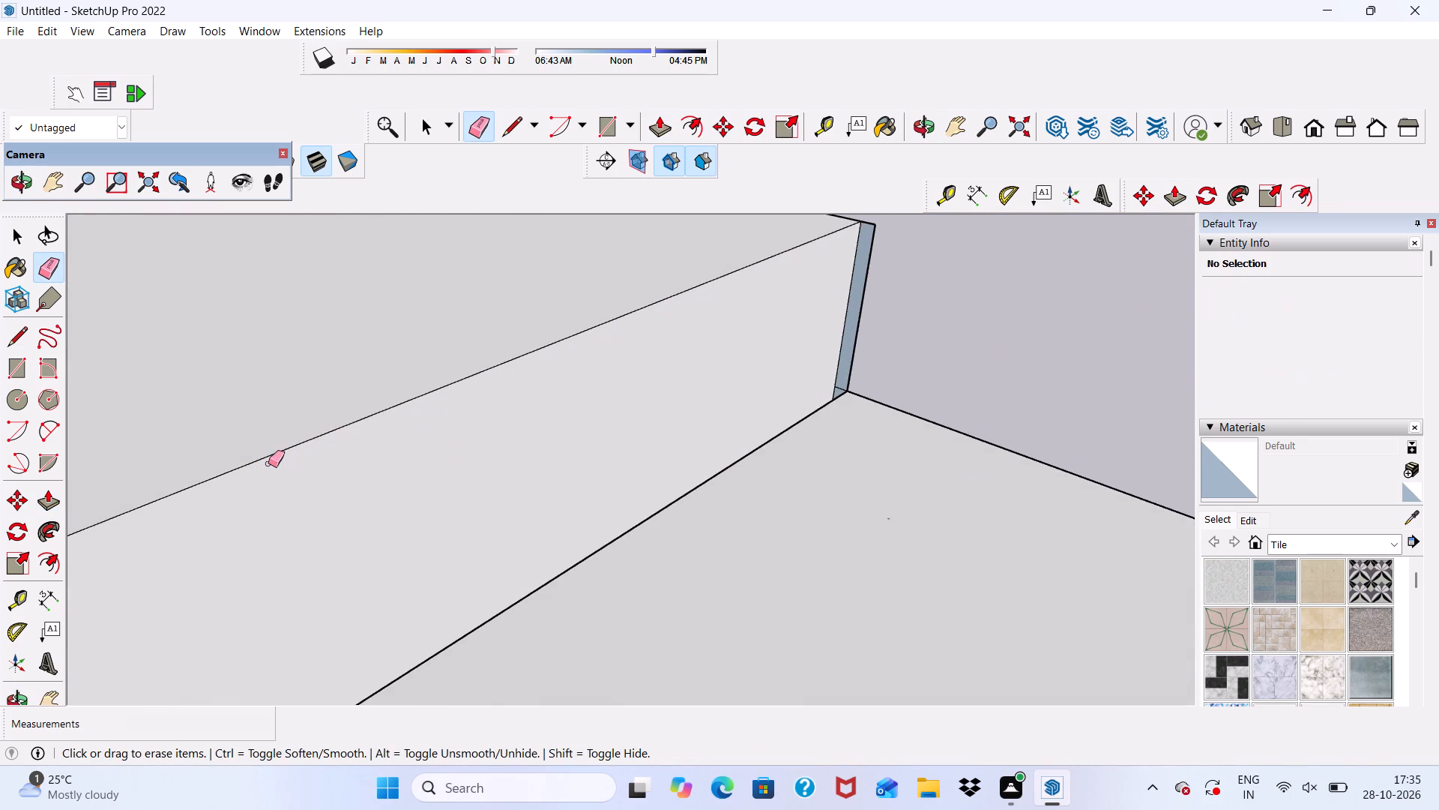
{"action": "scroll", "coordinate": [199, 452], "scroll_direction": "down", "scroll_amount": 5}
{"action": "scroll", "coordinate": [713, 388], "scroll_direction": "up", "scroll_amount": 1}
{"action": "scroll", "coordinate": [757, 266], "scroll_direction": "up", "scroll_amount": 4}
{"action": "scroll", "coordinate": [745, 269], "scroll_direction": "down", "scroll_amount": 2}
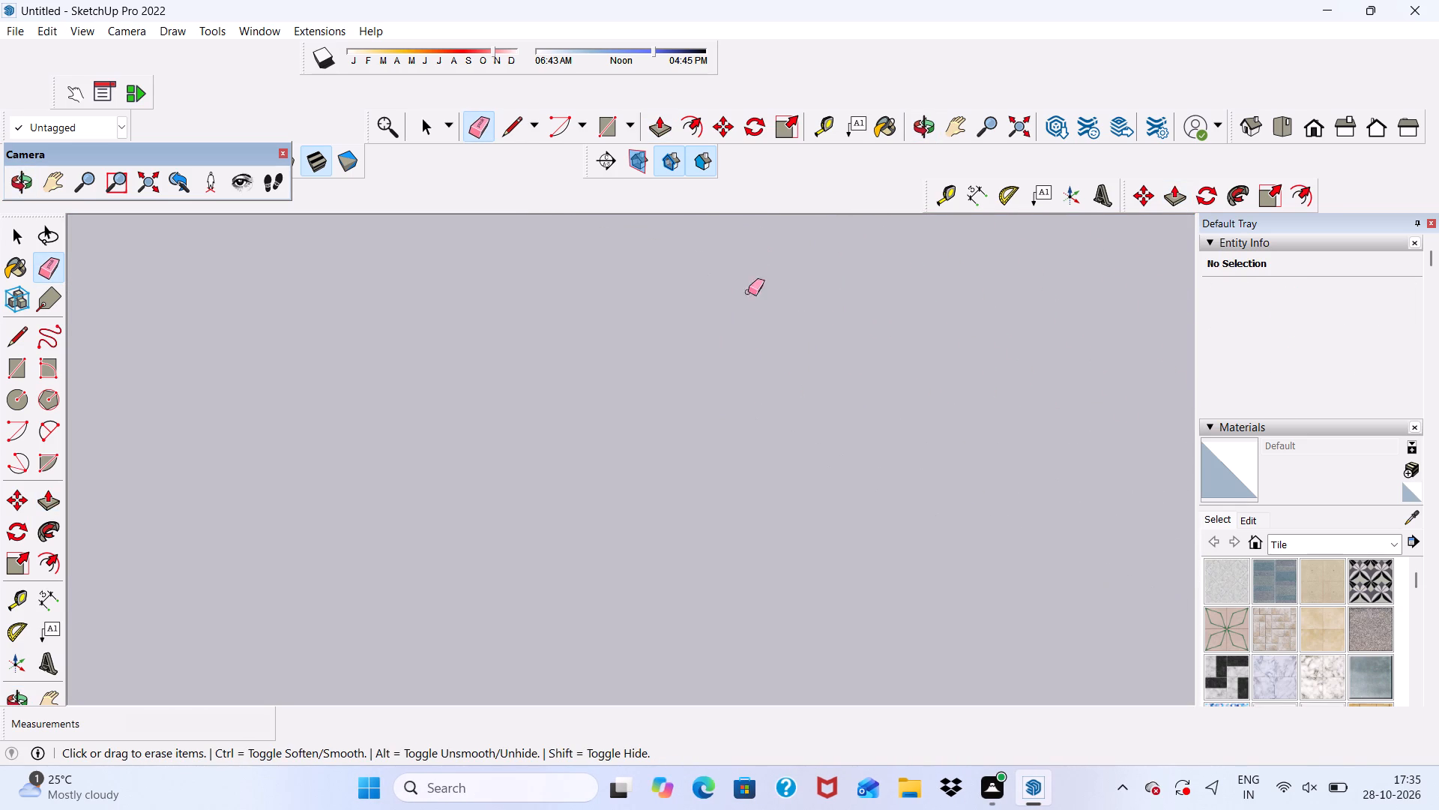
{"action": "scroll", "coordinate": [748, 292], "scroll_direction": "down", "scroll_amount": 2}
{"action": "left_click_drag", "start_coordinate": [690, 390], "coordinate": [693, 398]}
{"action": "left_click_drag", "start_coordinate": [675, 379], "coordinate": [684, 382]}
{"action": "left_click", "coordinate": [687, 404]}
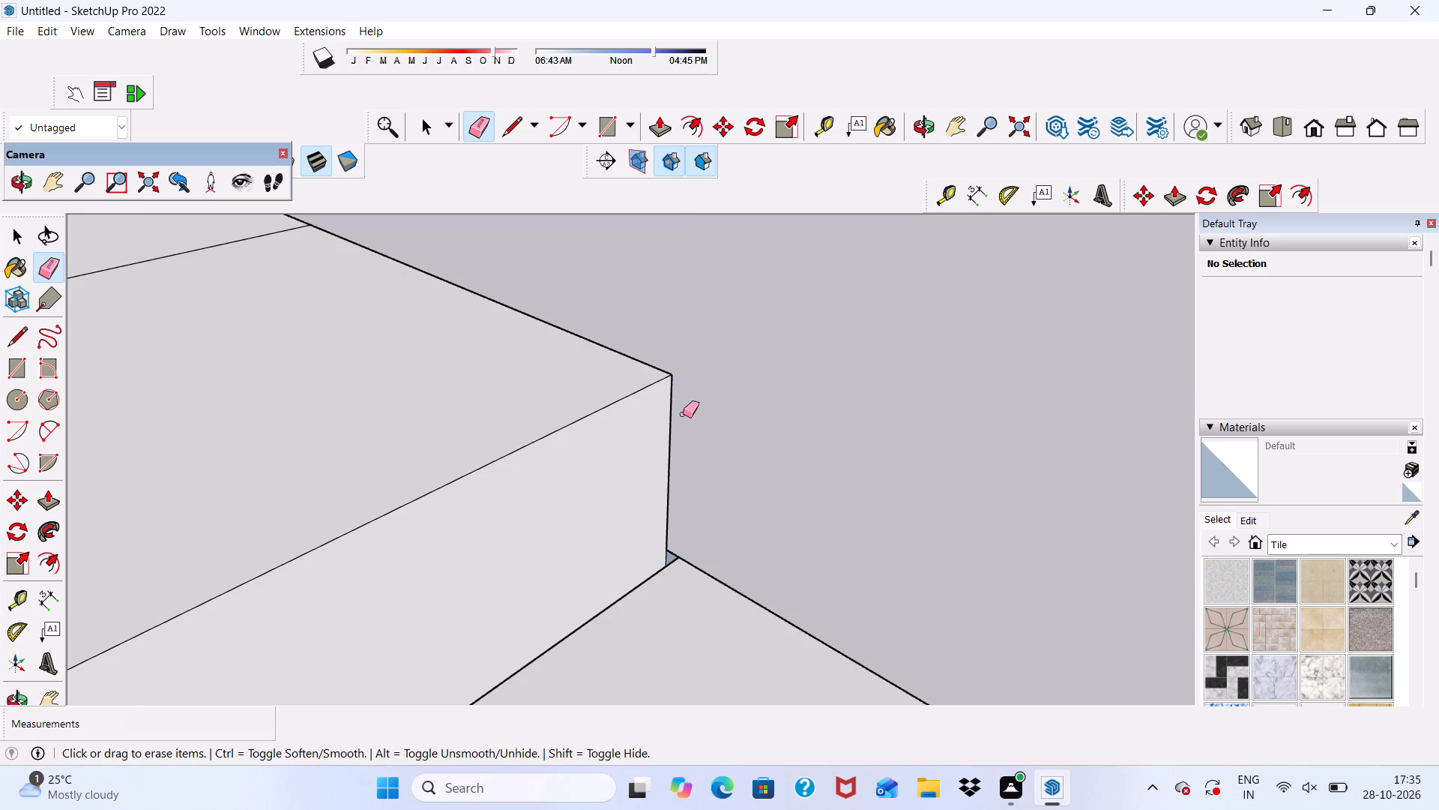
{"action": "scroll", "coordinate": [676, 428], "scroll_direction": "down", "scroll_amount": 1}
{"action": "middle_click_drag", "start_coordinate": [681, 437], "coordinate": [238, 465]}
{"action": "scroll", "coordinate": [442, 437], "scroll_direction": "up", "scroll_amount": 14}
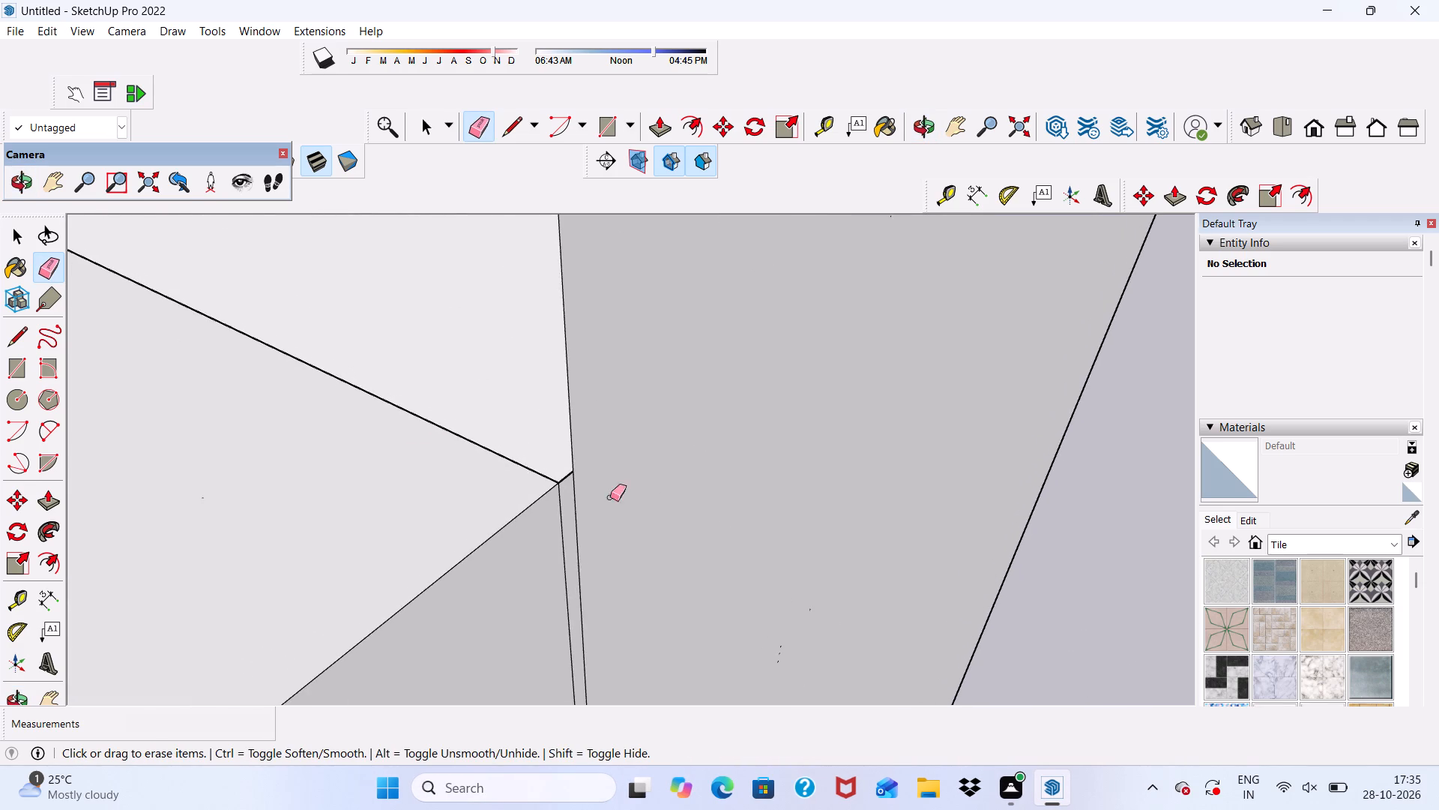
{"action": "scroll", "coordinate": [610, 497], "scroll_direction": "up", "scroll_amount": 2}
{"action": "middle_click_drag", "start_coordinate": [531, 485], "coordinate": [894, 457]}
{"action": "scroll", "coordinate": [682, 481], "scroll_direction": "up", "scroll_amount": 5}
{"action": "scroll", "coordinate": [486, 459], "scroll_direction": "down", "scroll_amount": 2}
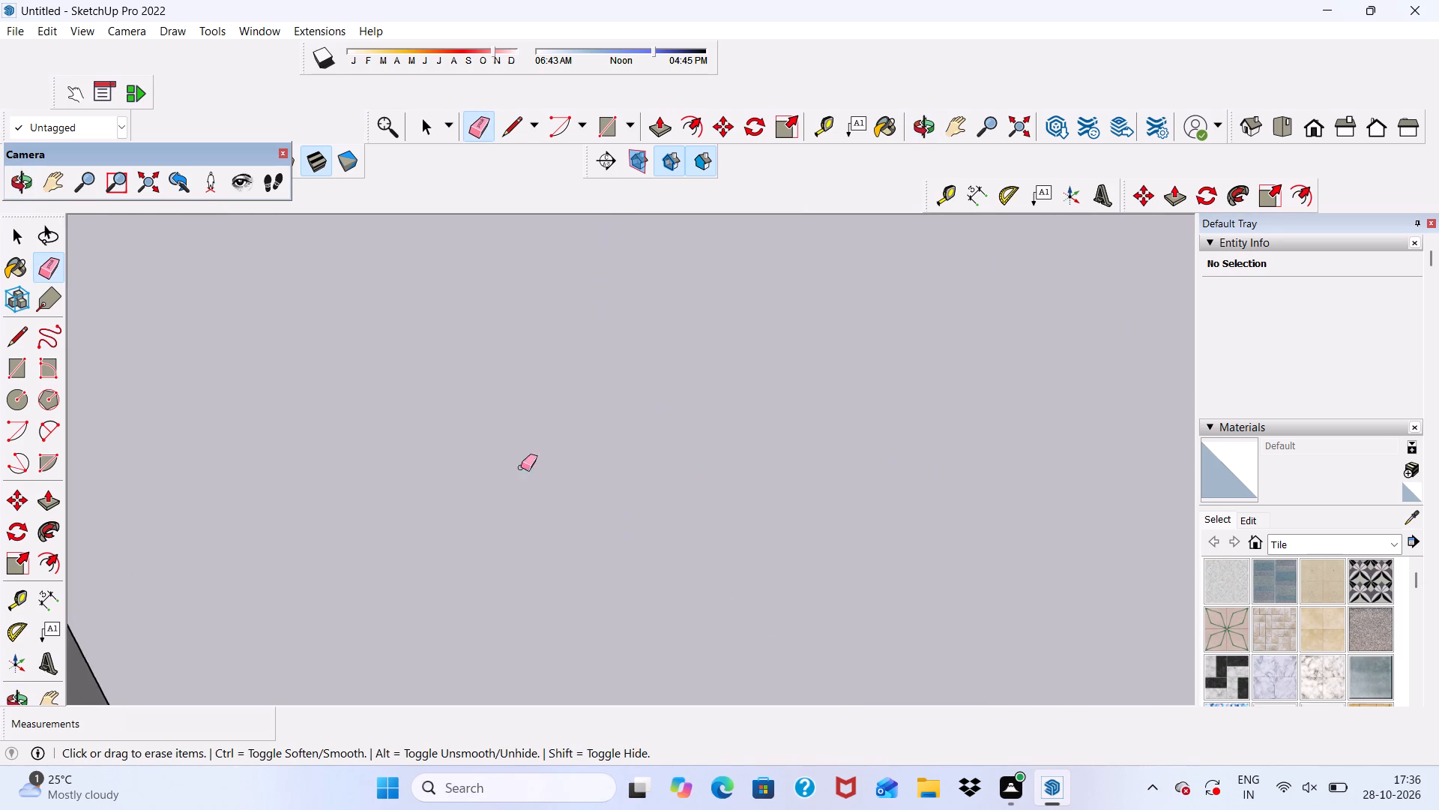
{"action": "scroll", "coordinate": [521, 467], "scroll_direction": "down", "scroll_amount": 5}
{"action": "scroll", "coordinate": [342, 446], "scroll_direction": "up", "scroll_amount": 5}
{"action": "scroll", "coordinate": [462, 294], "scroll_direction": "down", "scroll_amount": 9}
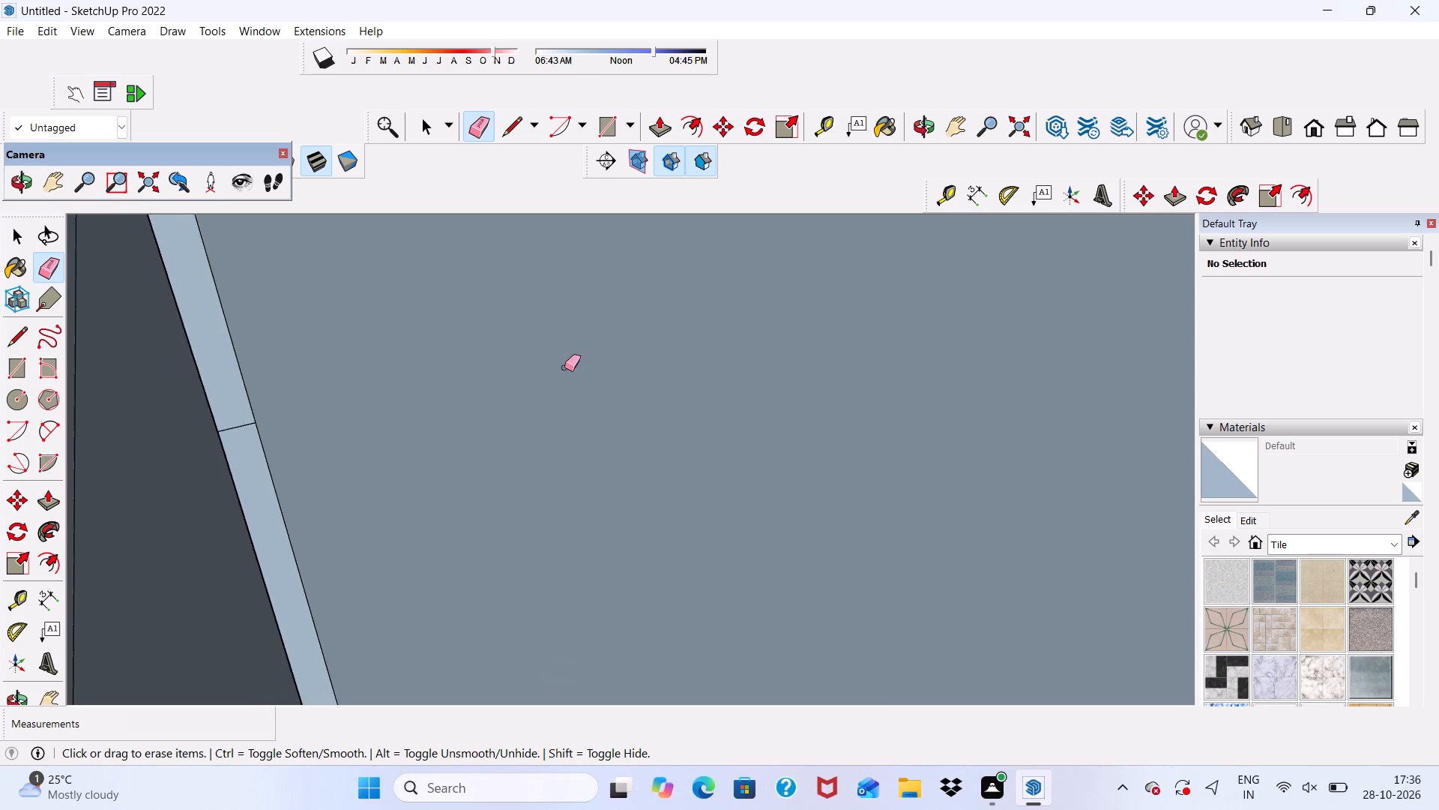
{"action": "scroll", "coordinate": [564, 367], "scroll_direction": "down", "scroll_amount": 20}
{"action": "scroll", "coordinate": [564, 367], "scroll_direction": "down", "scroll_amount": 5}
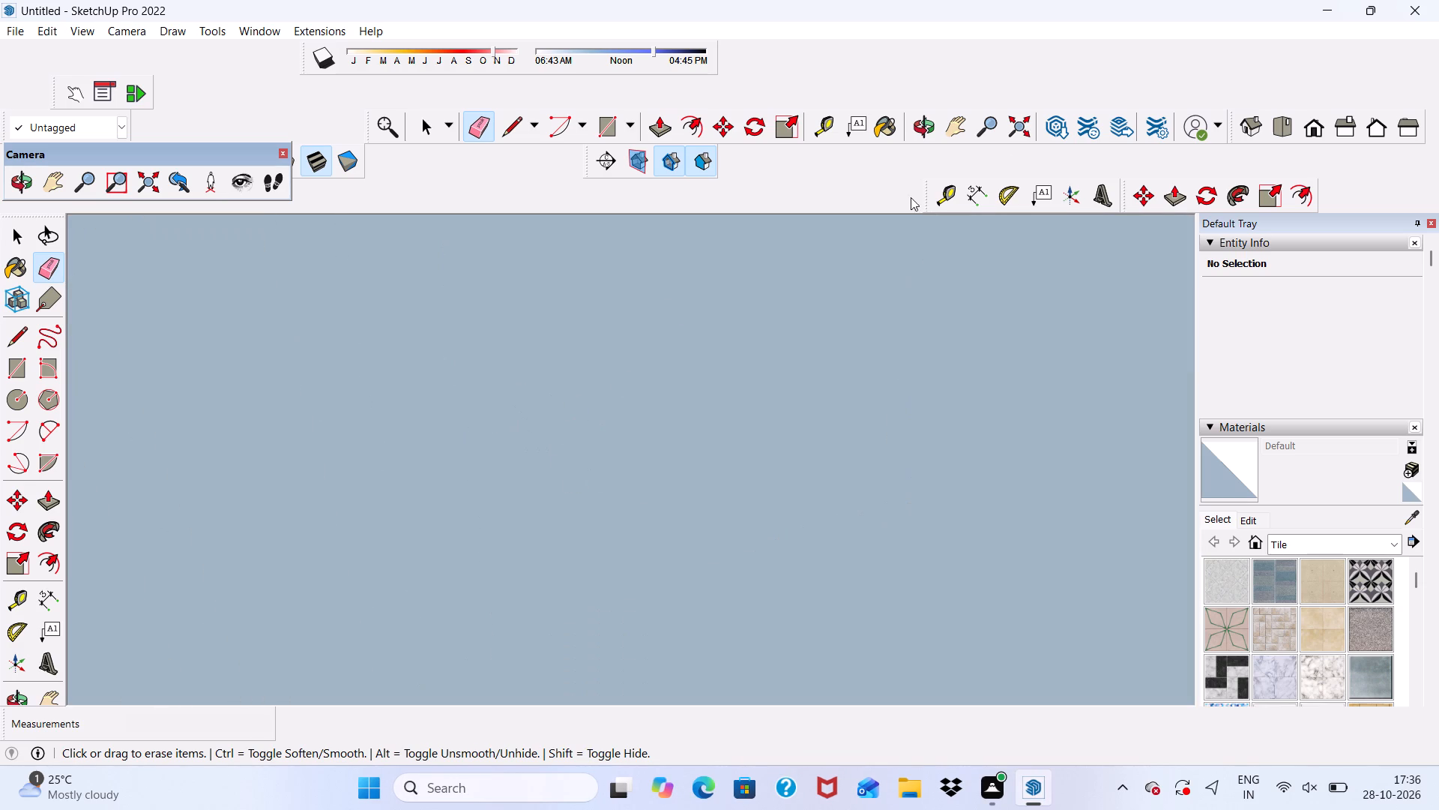
Switch to the front view and examine the joint between the slotted slab's front wall and the end wall at the outer corner.
{"action": "left_click", "coordinate": [1316, 117]}
{"action": "scroll", "coordinate": [804, 392], "scroll_direction": "down", "scroll_amount": 8}
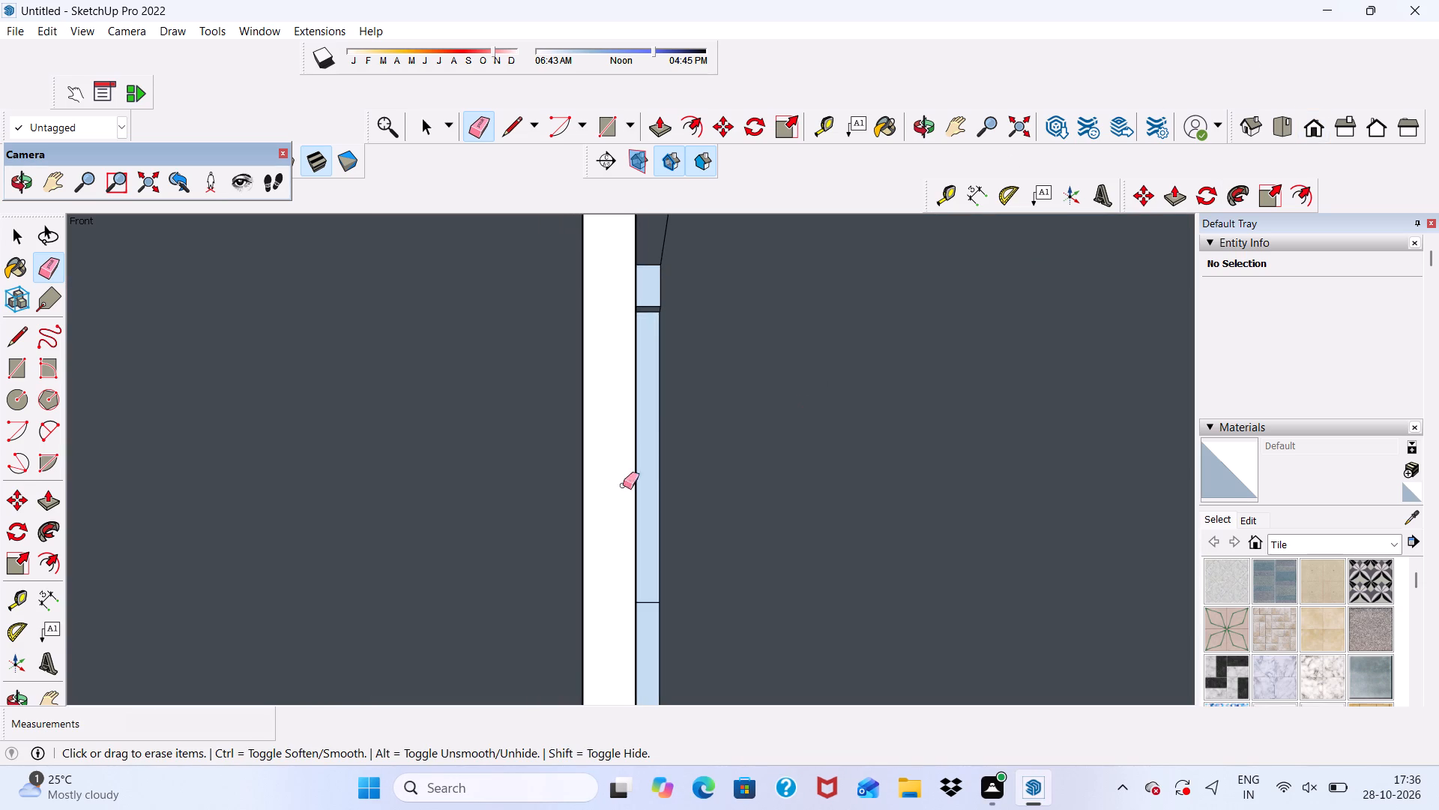
{"action": "scroll", "coordinate": [623, 485], "scroll_direction": "down", "scroll_amount": 6}
{"action": "scroll", "coordinate": [612, 418], "scroll_direction": "down", "scroll_amount": 20}
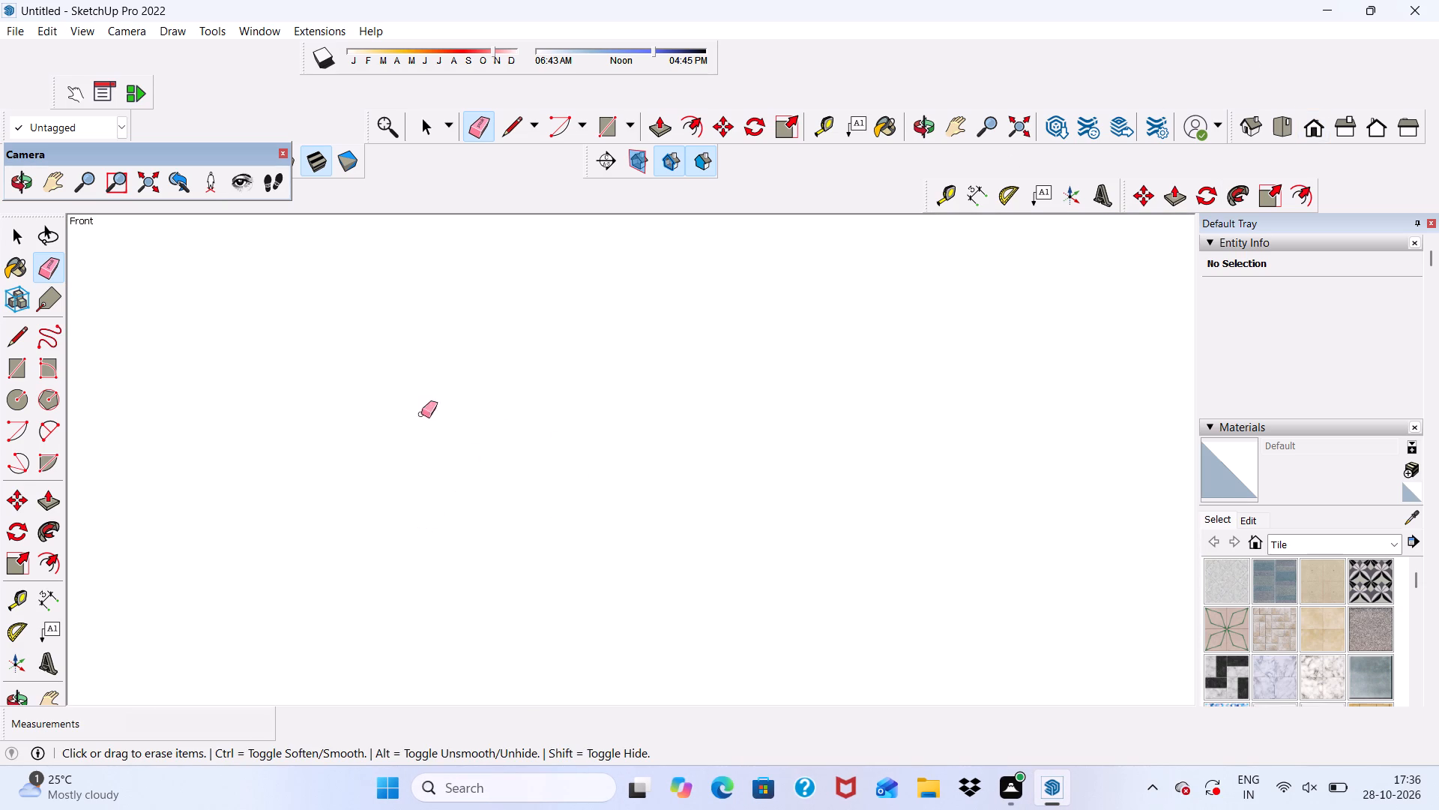
{"action": "scroll", "coordinate": [409, 475], "scroll_direction": "down", "scroll_amount": 14}
{"action": "scroll", "coordinate": [429, 562], "scroll_direction": "down", "scroll_amount": 17}
{"action": "scroll", "coordinate": [408, 544], "scroll_direction": "down", "scroll_amount": 5}
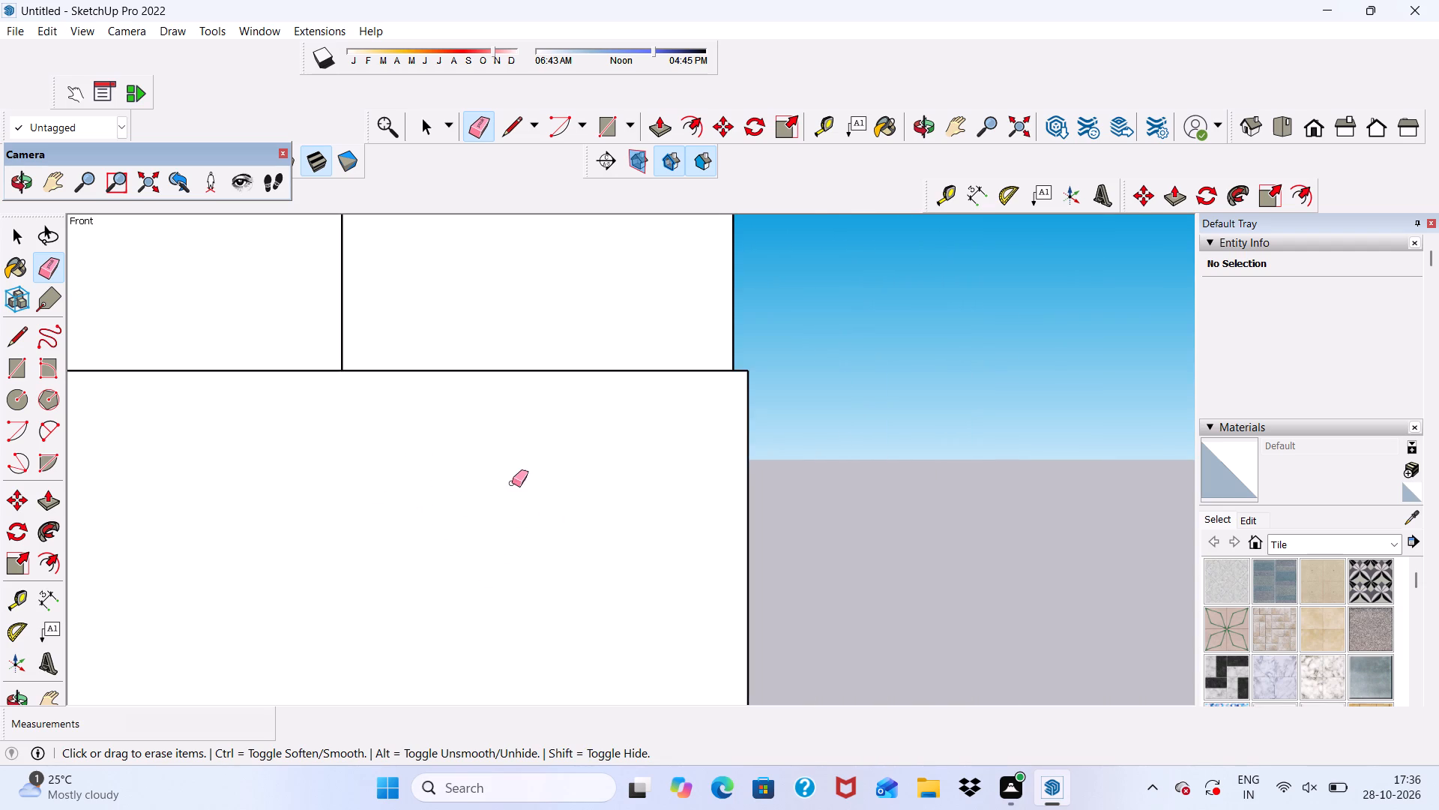
{"action": "scroll", "coordinate": [512, 483], "scroll_direction": "down", "scroll_amount": 3}
{"action": "scroll", "coordinate": [702, 418], "scroll_direction": "up", "scroll_amount": 5}
{"action": "scroll", "coordinate": [703, 412], "scroll_direction": "down", "scroll_amount": 8}
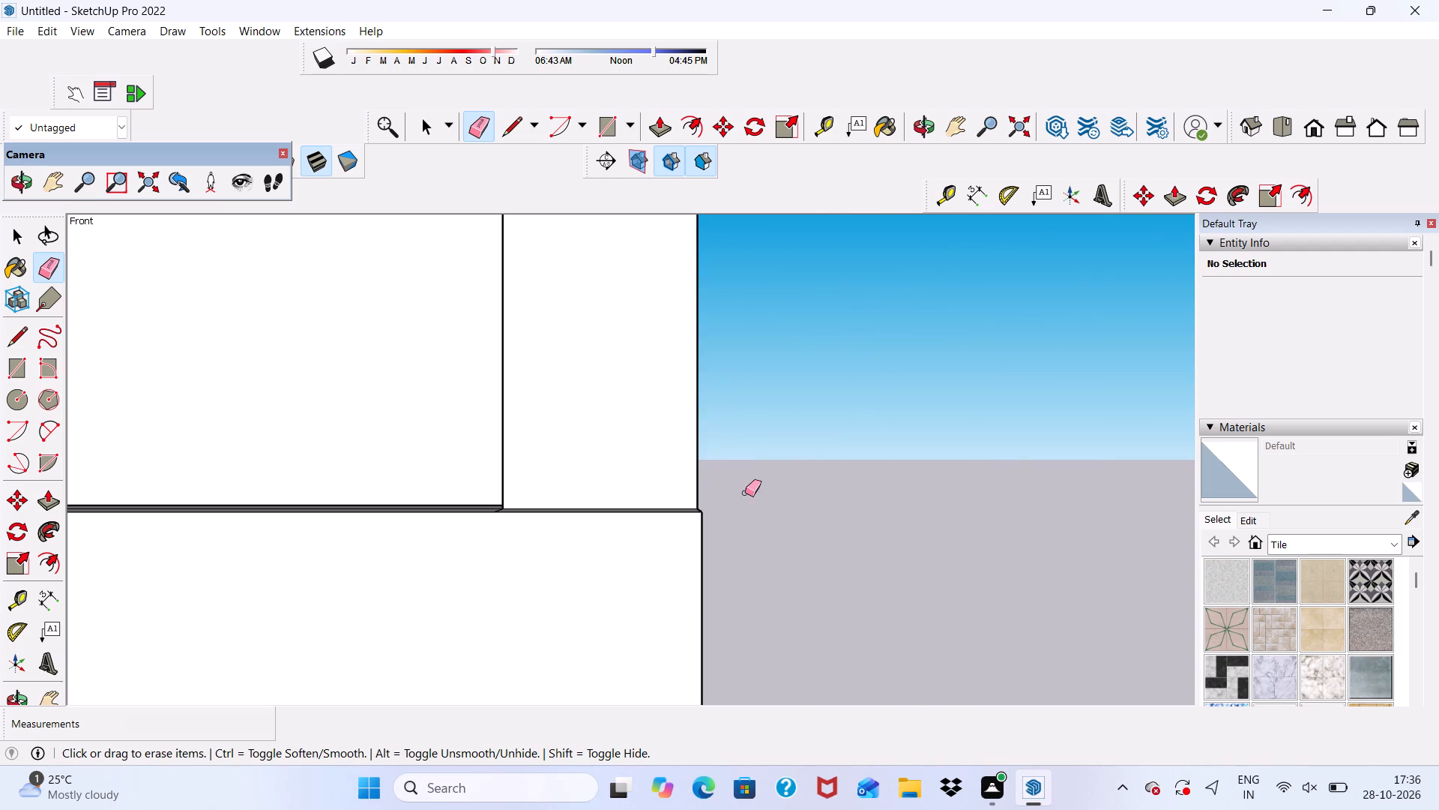
{"action": "scroll", "coordinate": [719, 478], "scroll_direction": "up", "scroll_amount": 4}
{"action": "scroll", "coordinate": [713, 481], "scroll_direction": "down", "scroll_amount": 2}
{"action": "middle_click_drag", "start_coordinate": [727, 546], "coordinate": [600, 606]}
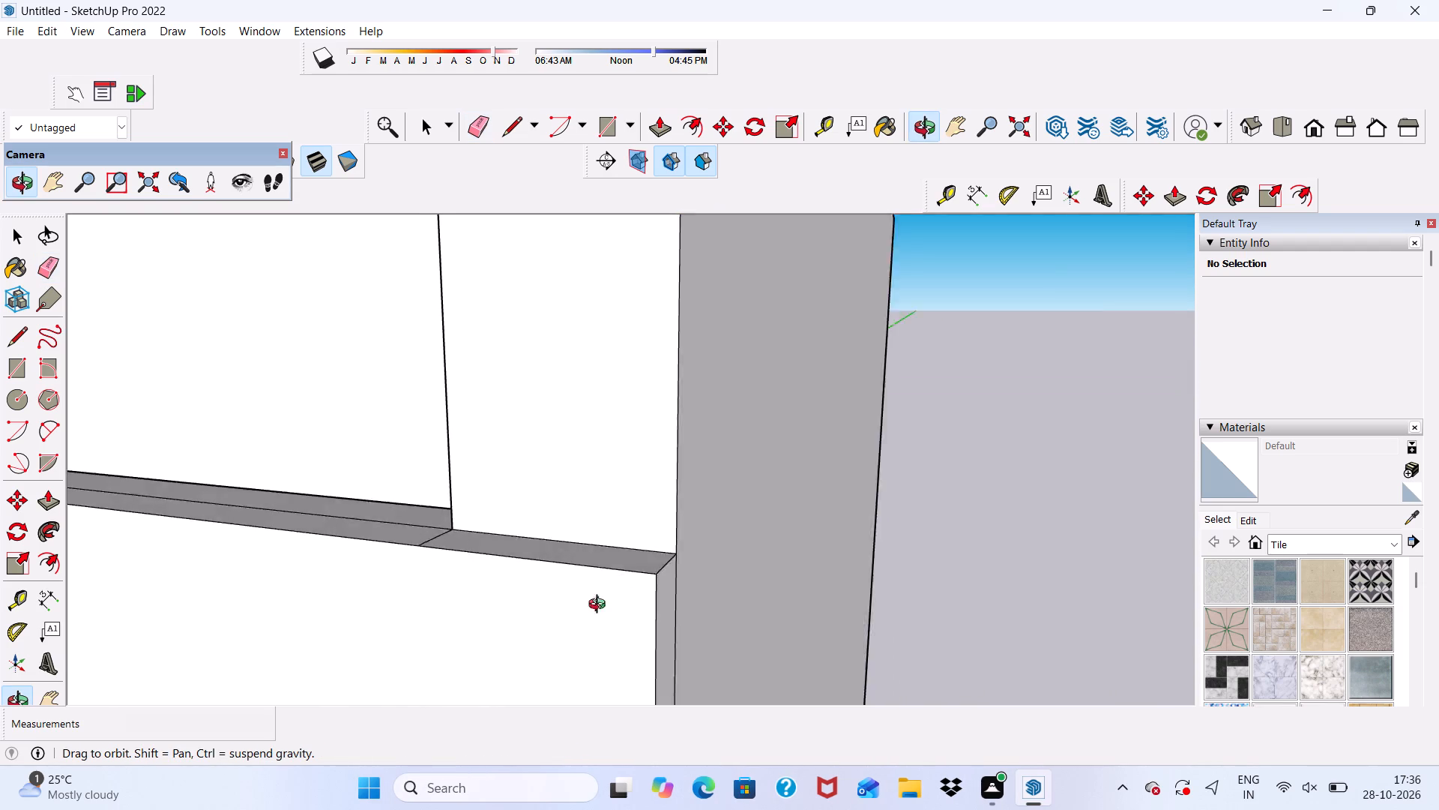
{"action": "middle_click_drag", "start_coordinate": [600, 606], "coordinate": [513, 607]}
{"action": "scroll", "coordinate": [597, 569], "scroll_direction": "up", "scroll_amount": 6}
{"action": "scroll", "coordinate": [605, 502], "scroll_direction": "down", "scroll_amount": 1}
{"action": "scroll", "coordinate": [671, 548], "scroll_direction": "up", "scroll_amount": 5}
{"action": "scroll", "coordinate": [637, 529], "scroll_direction": "down", "scroll_amount": 12}
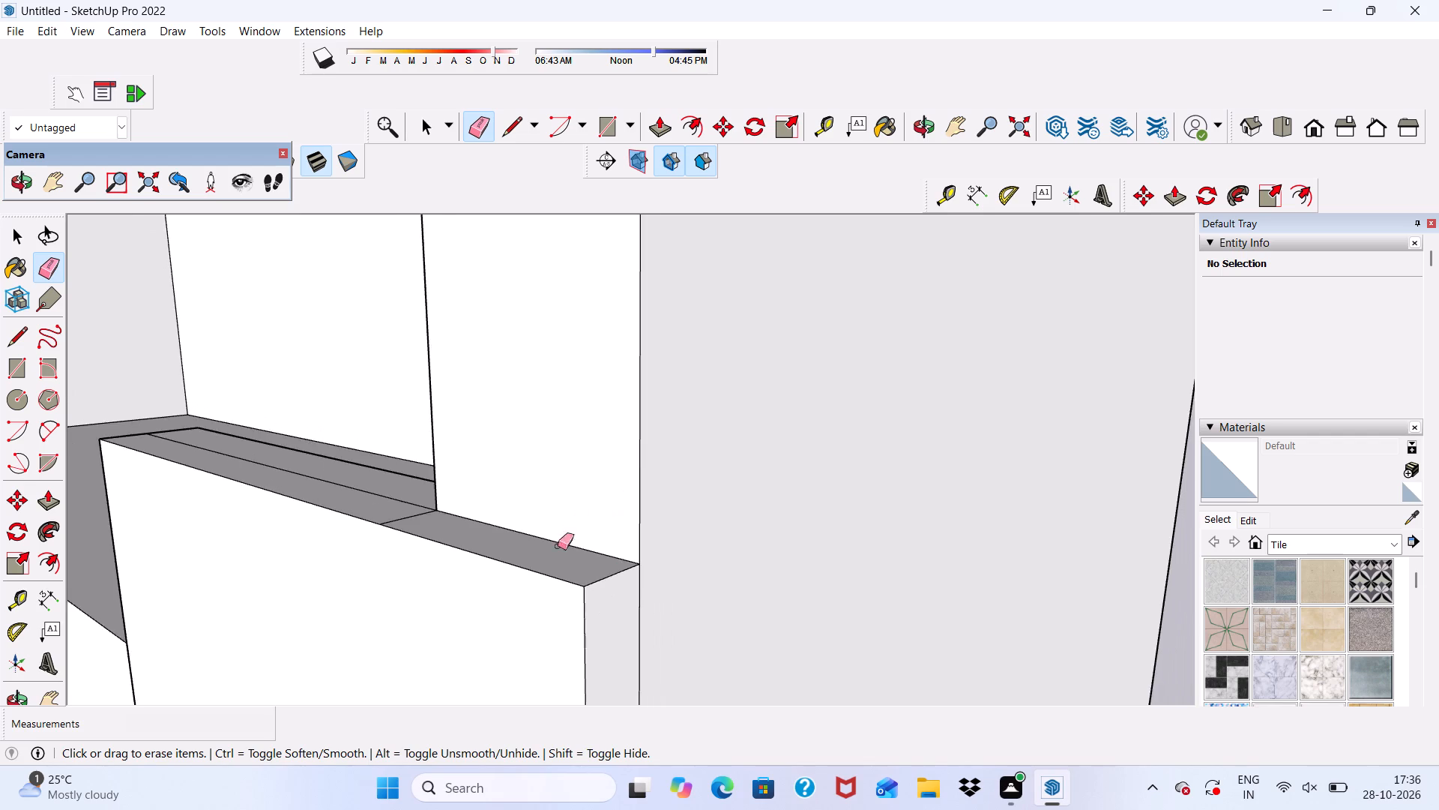
{"action": "scroll", "coordinate": [558, 546], "scroll_direction": "down", "scroll_amount": 19}
{"action": "scroll", "coordinate": [684, 342], "scroll_direction": "up", "scroll_amount": 9}
{"action": "scroll", "coordinate": [722, 502], "scroll_direction": "down", "scroll_amount": 3}
{"action": "scroll", "coordinate": [813, 551], "scroll_direction": "up", "scroll_amount": 6}
{"action": "scroll", "coordinate": [794, 513], "scroll_direction": "down", "scroll_amount": 1}
{"action": "scroll", "coordinate": [848, 498], "scroll_direction": "up", "scroll_amount": 10}
{"action": "scroll", "coordinate": [903, 456], "scroll_direction": "down", "scroll_amount": 1}
{"action": "scroll", "coordinate": [878, 485], "scroll_direction": "up", "scroll_amount": 2}
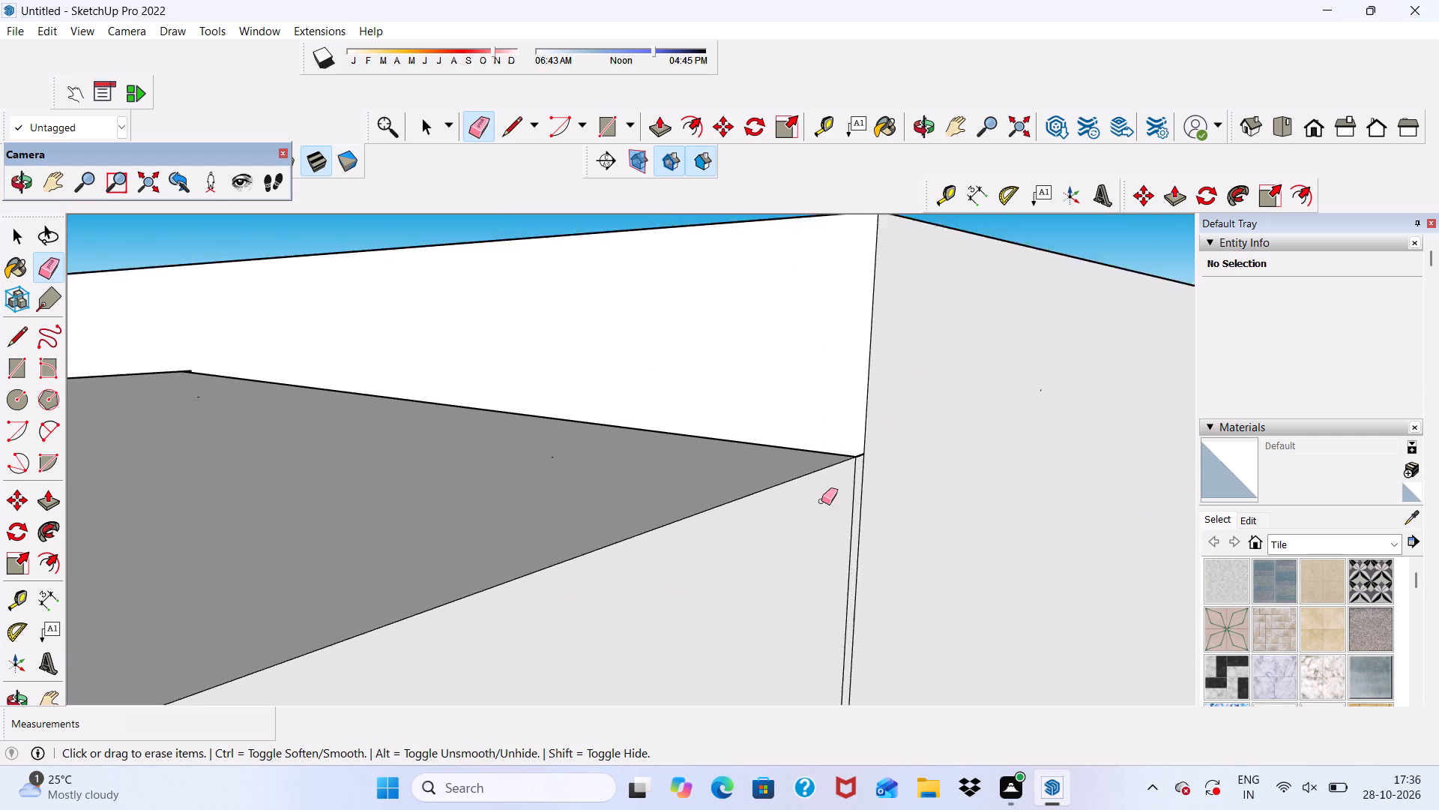
Erase the short edge bridging the narrow strip at the slab's outer corner, where it meets the end wall.
{"action": "scroll", "coordinate": [821, 501], "scroll_direction": "up", "scroll_amount": 16}
{"action": "left_click", "coordinate": [873, 435]}
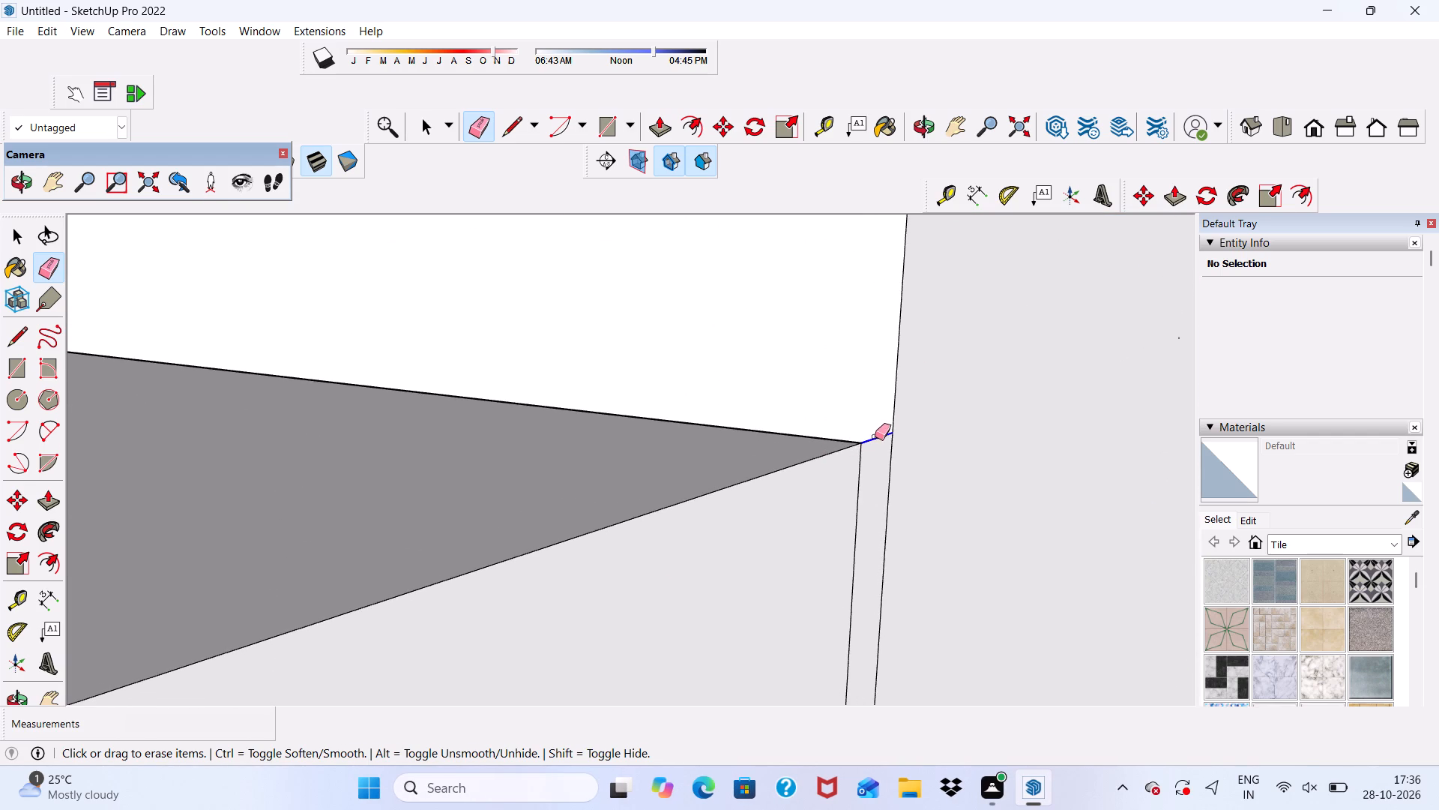
Push/Pull the tall narrow face beneath the slab's outer corner about 1/4", flush with the adjoining wall.
{"action": "scroll", "coordinate": [867, 448], "scroll_direction": "down", "scroll_amount": 2}
{"action": "middle_click_drag", "start_coordinate": [862, 475], "coordinate": [586, 469]}
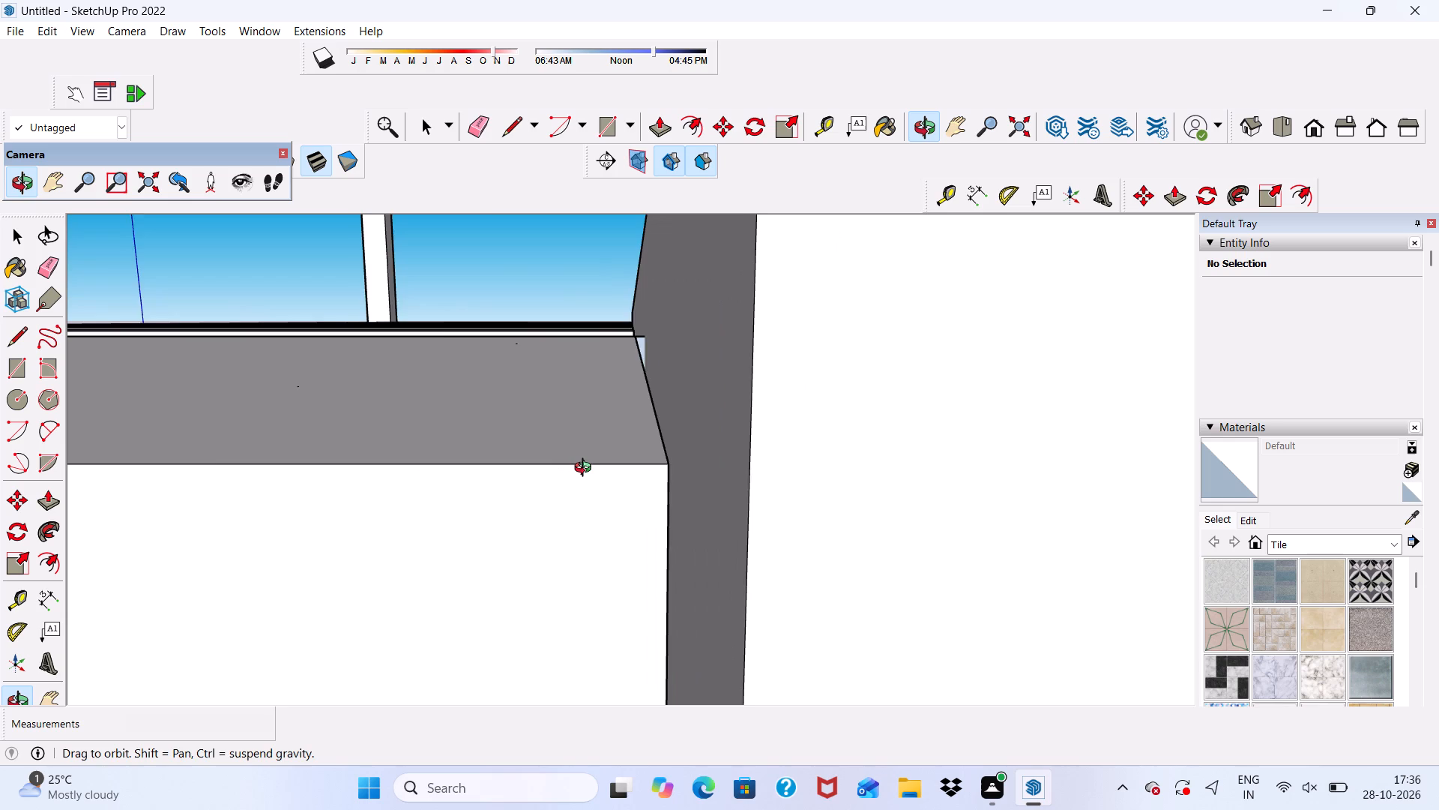
{"action": "middle_click_drag", "start_coordinate": [586, 469], "coordinate": [597, 469]}
{"action": "left_click", "coordinate": [650, 125]}
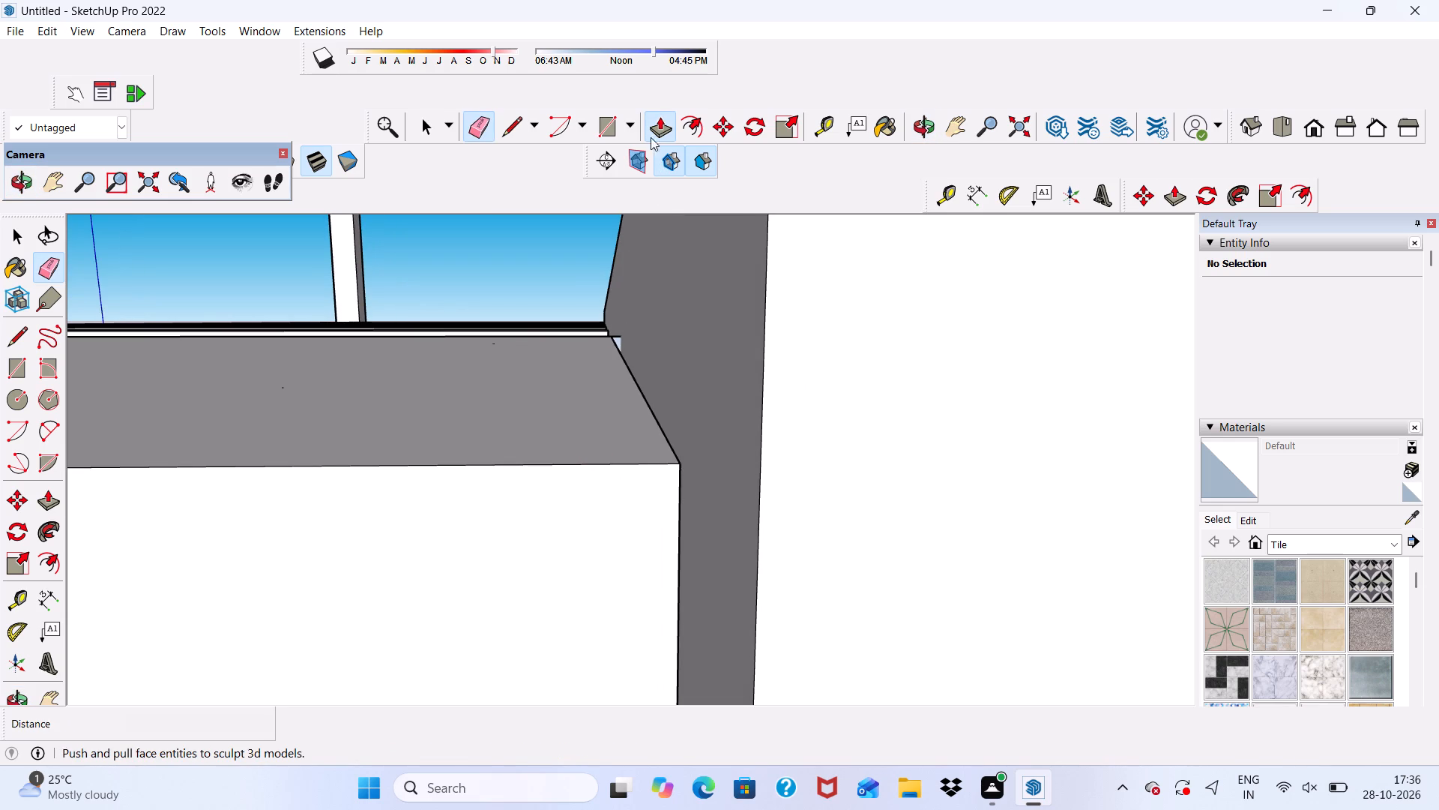
{"action": "middle_click_drag", "start_coordinate": [730, 550], "coordinate": [639, 530]}
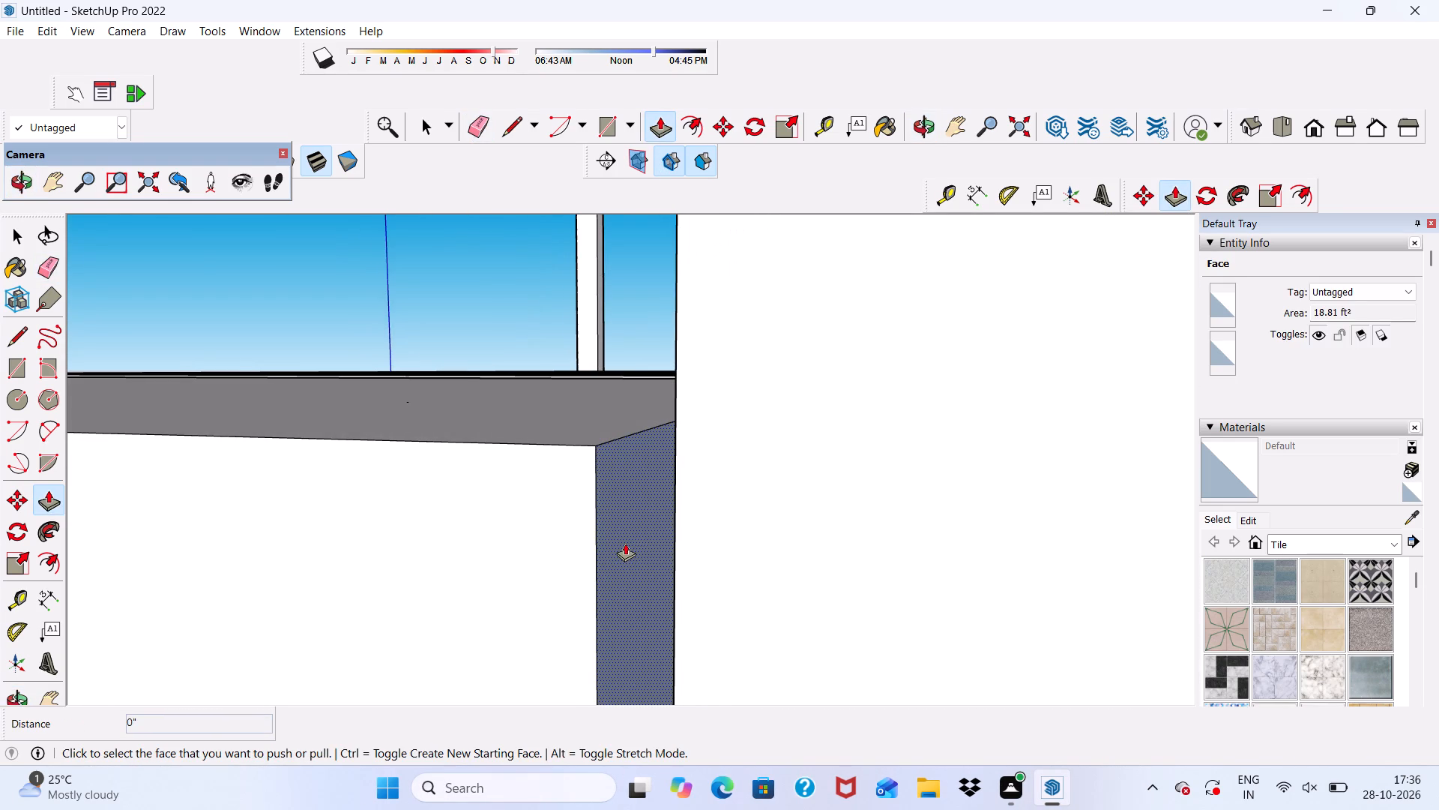
{"action": "left_click", "coordinate": [625, 543]}
{"action": "left_click", "coordinate": [734, 487]}
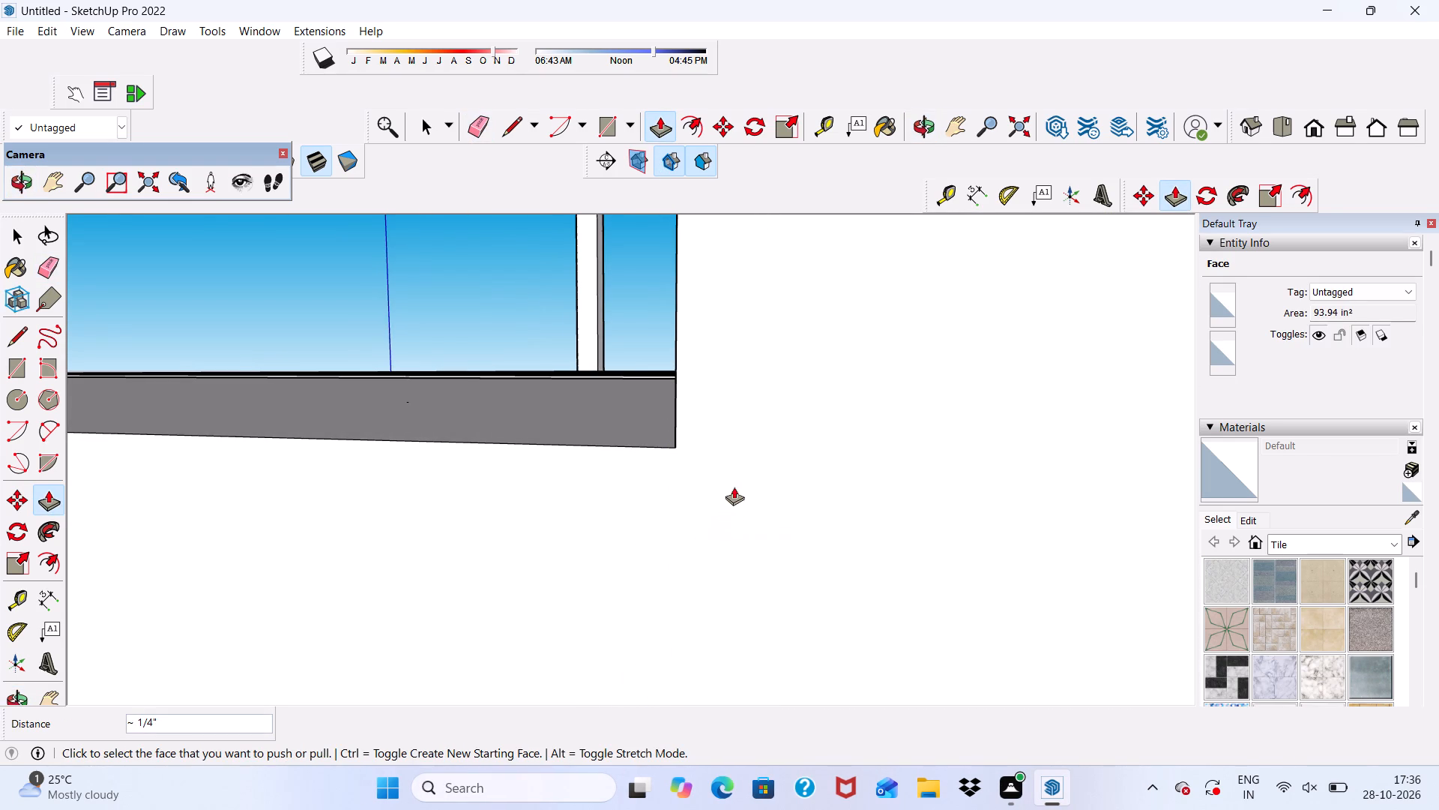
Erase the diagonal and cross seams on the roof's top face beside the slotted slab, including the short leftover stub at the outer edge.
{"action": "scroll", "coordinate": [626, 451], "scroll_direction": "down", "scroll_amount": 11}
{"action": "scroll", "coordinate": [733, 562], "scroll_direction": "down", "scroll_amount": 7}
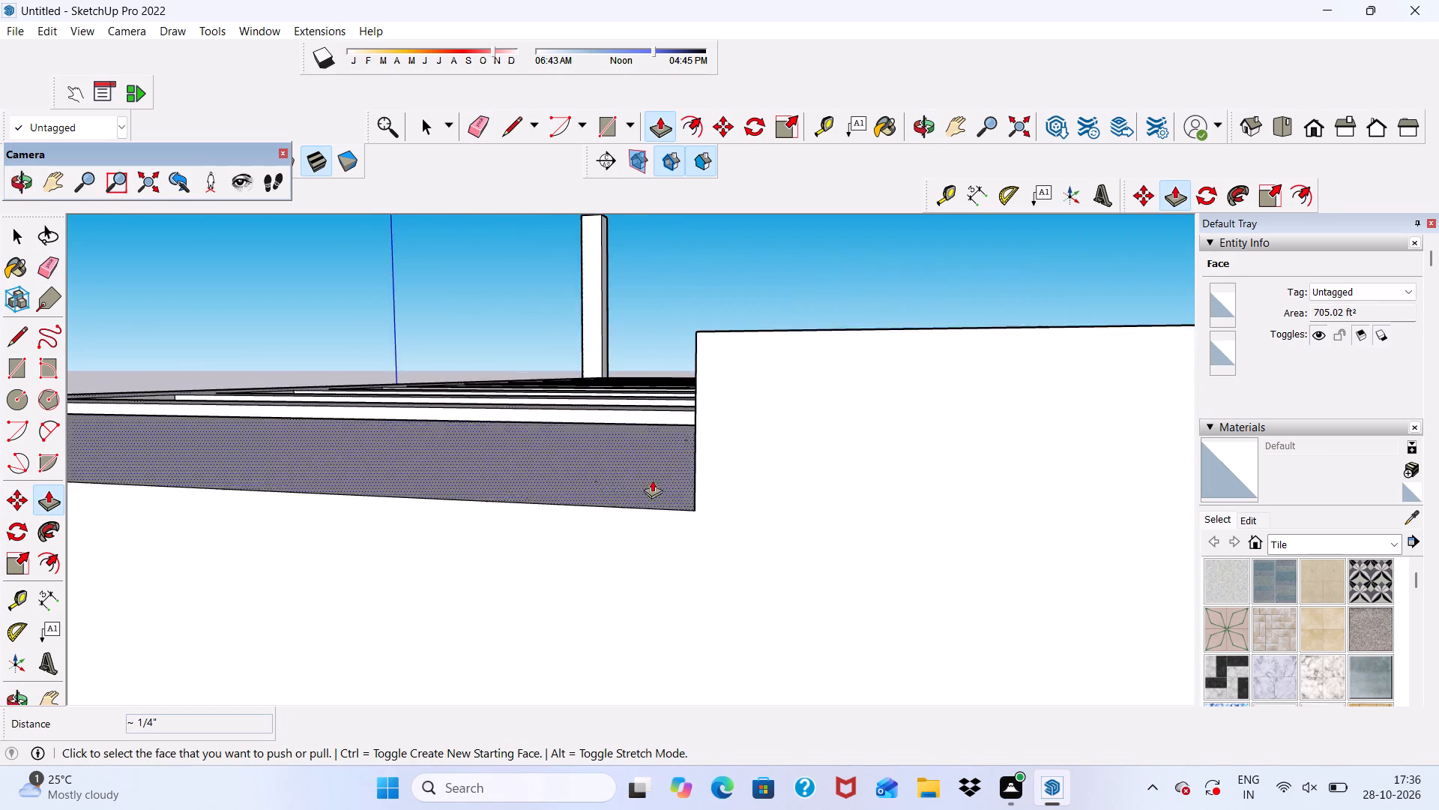
{"action": "scroll", "coordinate": [652, 480], "scroll_direction": "down", "scroll_amount": 5}
{"action": "scroll", "coordinate": [605, 517], "scroll_direction": "down", "scroll_amount": 5}
{"action": "middle_click_drag", "start_coordinate": [618, 606], "coordinate": [902, 572]}
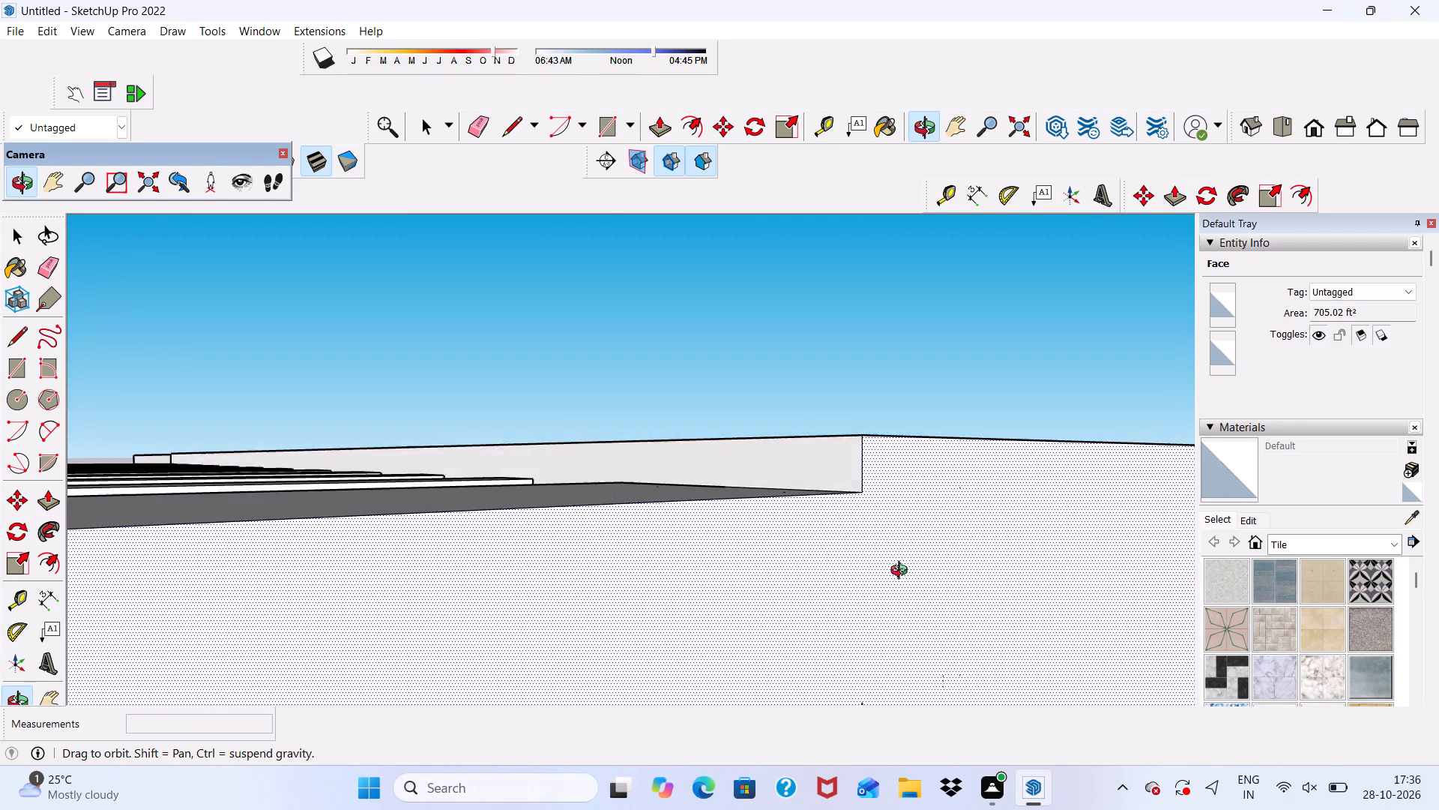
{"action": "middle_click_drag", "start_coordinate": [902, 572], "coordinate": [651, 696]}
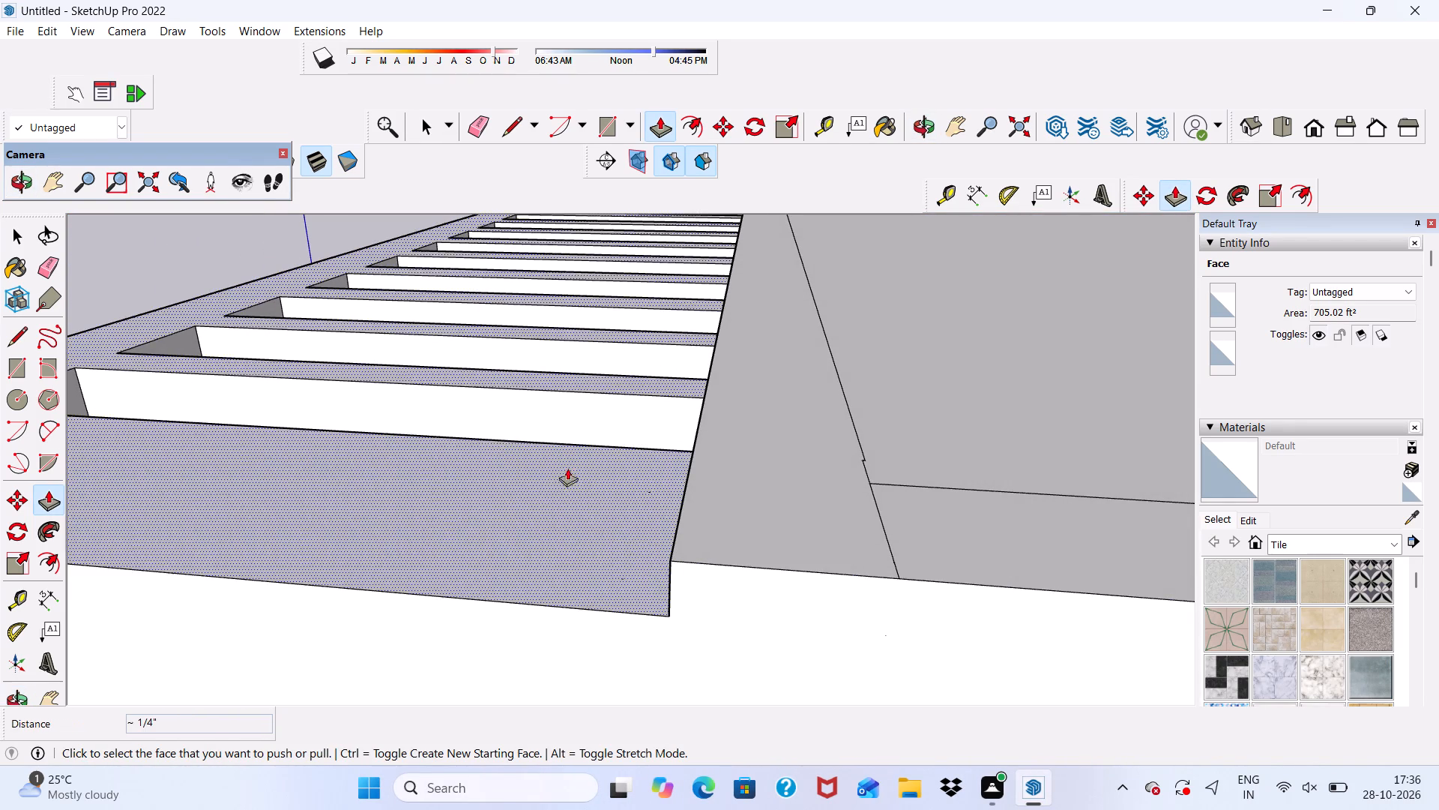
{"action": "left_click", "coordinate": [483, 127]}
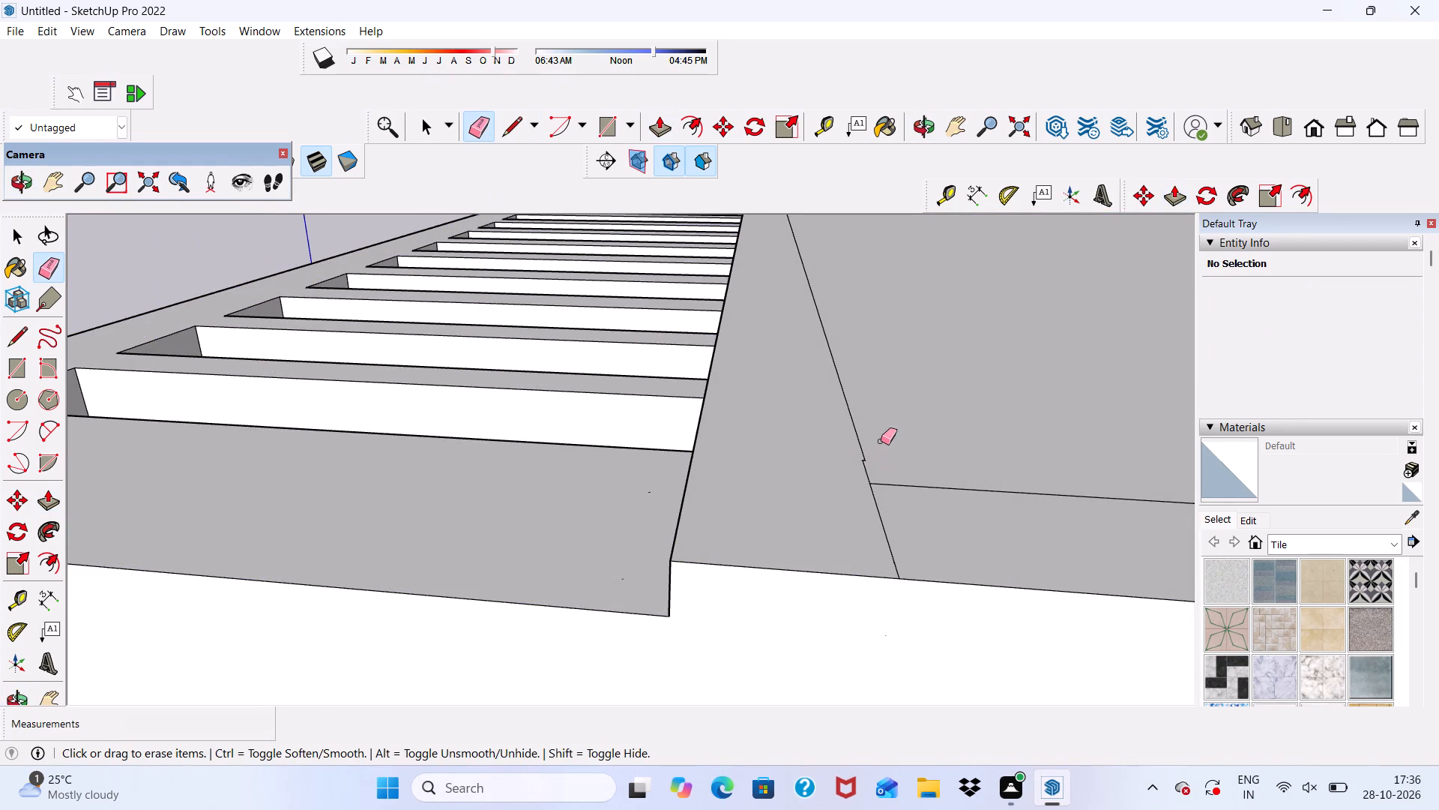
{"action": "left_click_drag", "start_coordinate": [880, 428], "coordinate": [883, 522]}
{"action": "left_click_drag", "start_coordinate": [866, 465], "coordinate": [854, 434]}
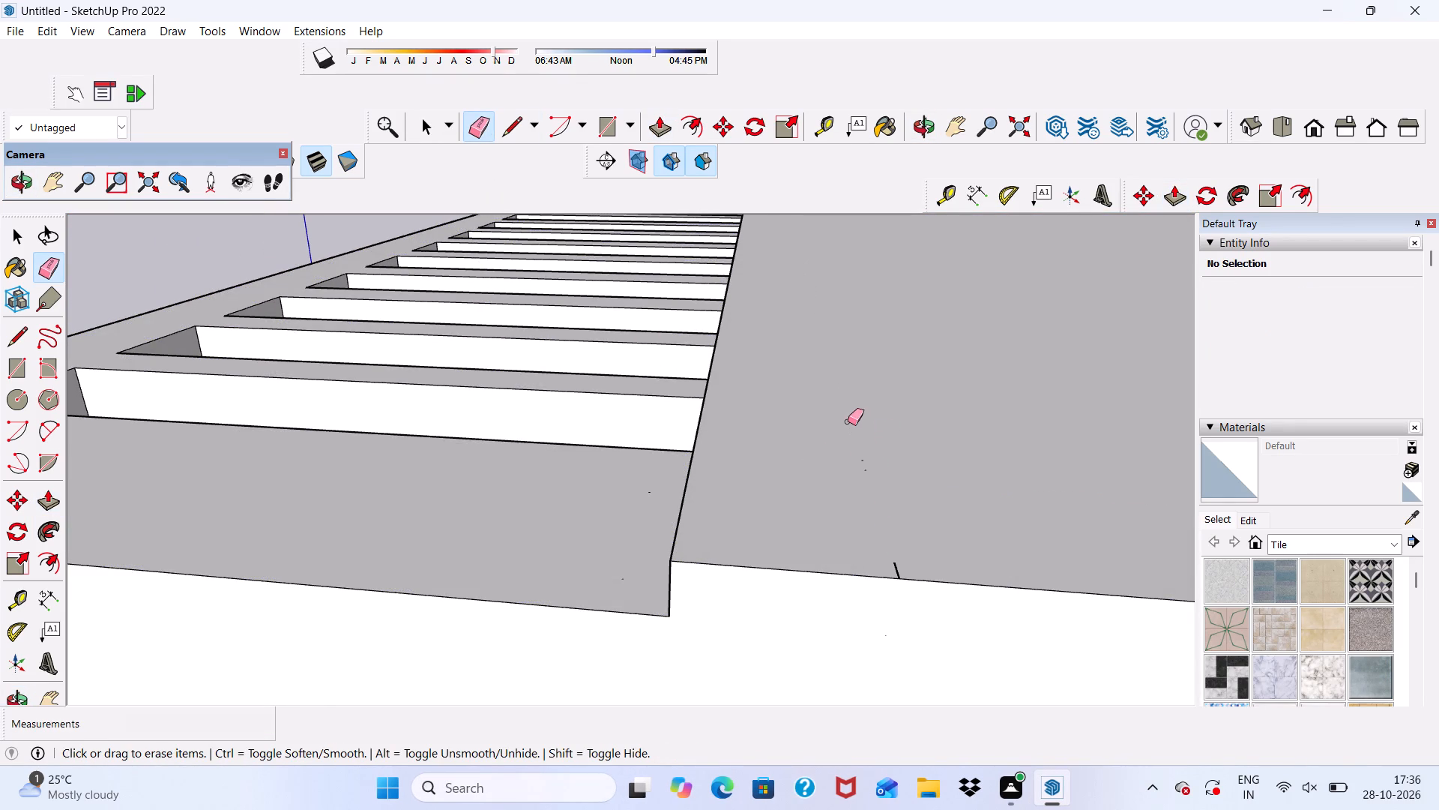
{"action": "left_click", "coordinate": [869, 457]}
{"action": "left_click_drag", "start_coordinate": [863, 457], "coordinate": [867, 469]}
{"action": "left_click_drag", "start_coordinate": [864, 457], "coordinate": [866, 472]}
{"action": "left_click_drag", "start_coordinate": [864, 457], "coordinate": [881, 499]}
{"action": "left_click_drag", "start_coordinate": [897, 572], "coordinate": [893, 564]}
Erase the tiny stray edge fragments on the end wall just below the slotted slab's outer corner.
{"action": "scroll", "coordinate": [672, 513], "scroll_direction": "down", "scroll_amount": 19}
{"action": "middle_click_drag", "start_coordinate": [633, 640], "coordinate": [955, 586]}
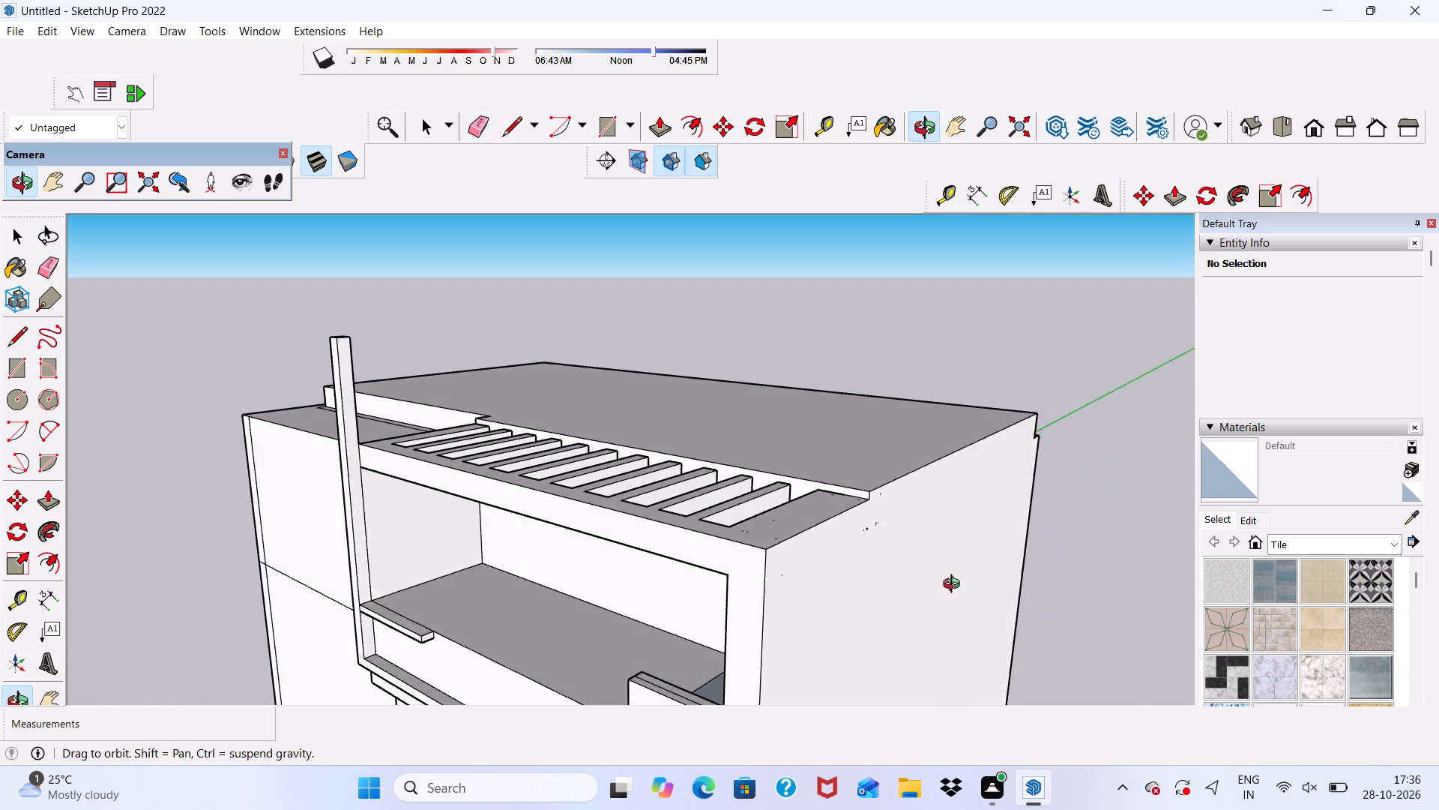
{"action": "middle_click_drag", "start_coordinate": [955, 586], "coordinate": [1011, 591]}
{"action": "middle_click_drag", "start_coordinate": [580, 595], "coordinate": [531, 605]}
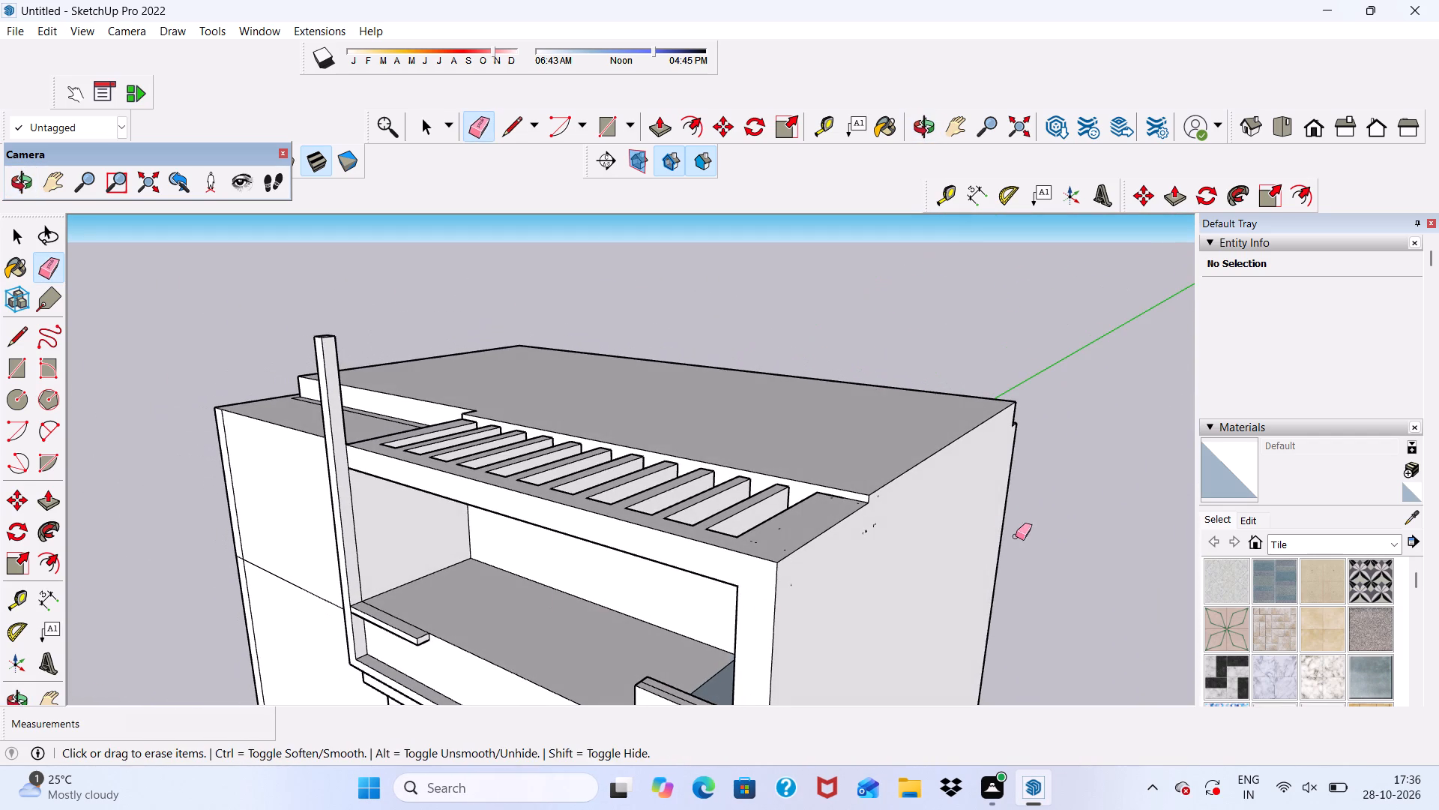
{"action": "middle_click_drag", "start_coordinate": [771, 645], "coordinate": [651, 658]}
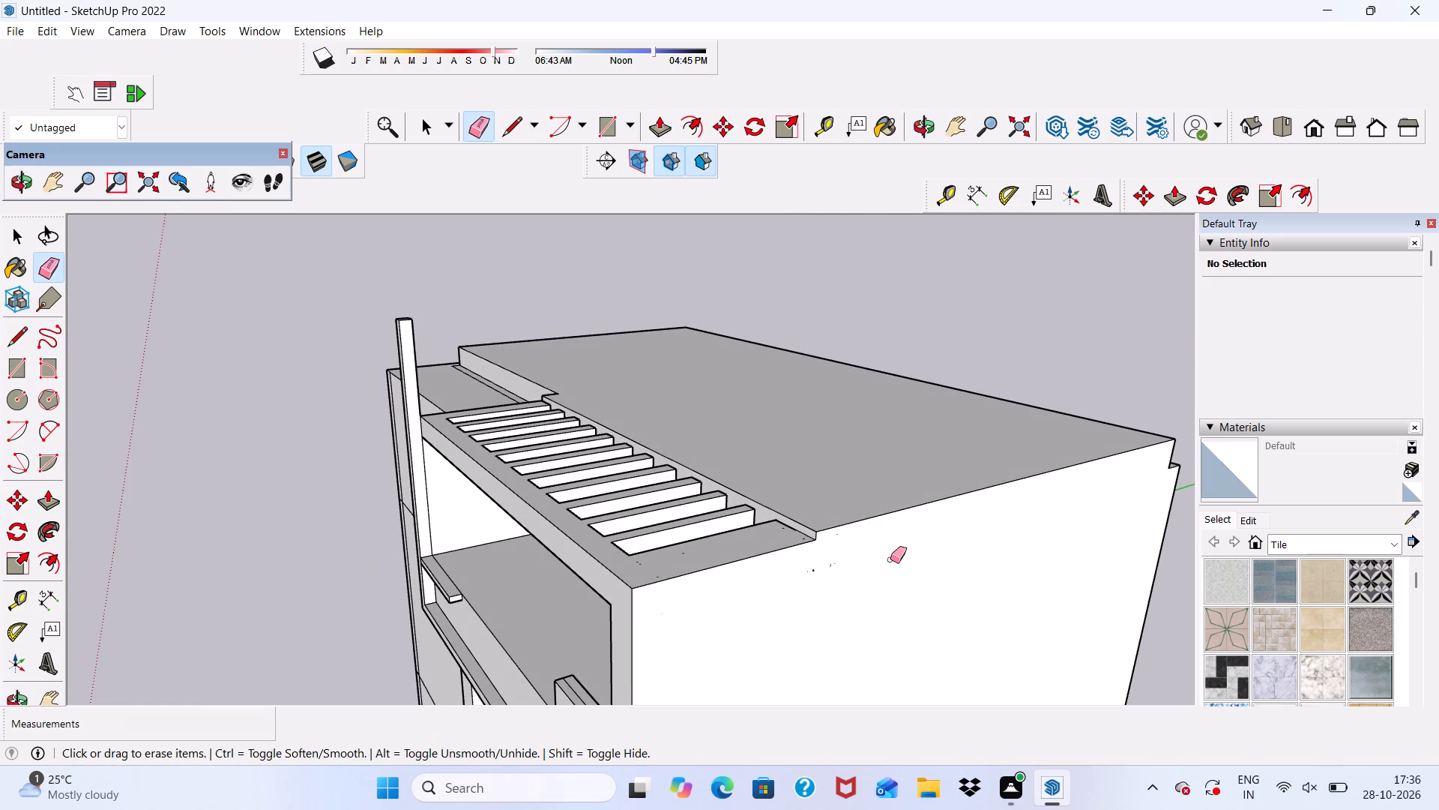
{"action": "left_click_drag", "start_coordinate": [818, 568], "coordinate": [800, 580]}
{"action": "left_click_drag", "start_coordinate": [836, 558], "coordinate": [835, 570]}
{"action": "left_click_drag", "start_coordinate": [833, 556], "coordinate": [833, 575]}
{"action": "left_click_drag", "start_coordinate": [836, 556], "coordinate": [832, 571]}
{"action": "left_click_drag", "start_coordinate": [832, 559], "coordinate": [831, 576]}
{"action": "left_click_drag", "start_coordinate": [834, 564], "coordinate": [830, 583]}
{"action": "left_click_drag", "start_coordinate": [813, 573], "coordinate": [808, 580]}
{"action": "left_click_drag", "start_coordinate": [805, 568], "coordinate": [785, 622]}
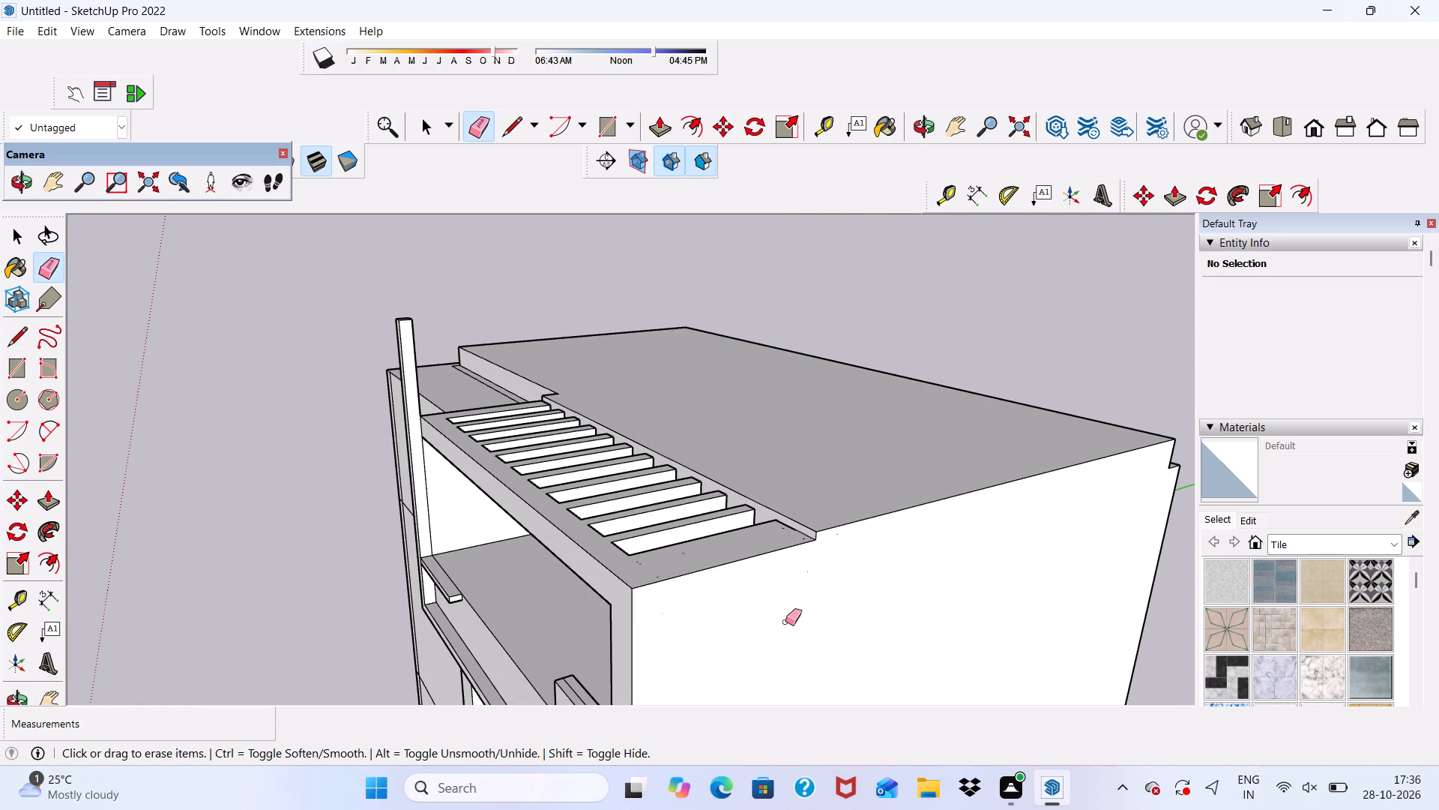
{"action": "left_click_drag", "start_coordinate": [785, 622], "coordinate": [777, 624]}
{"action": "left_click_drag", "start_coordinate": [799, 586], "coordinate": [800, 595]}
{"action": "left_click_drag", "start_coordinate": [803, 583], "coordinate": [806, 590]}
{"action": "left_click_drag", "start_coordinate": [807, 582], "coordinate": [813, 599]}
Try to erase the tiny stray specks on the slab's top face between the last slot and the outer corner.
{"action": "scroll", "coordinate": [807, 593], "scroll_direction": "down", "scroll_amount": 3}
{"action": "middle_click_drag", "start_coordinate": [812, 619], "coordinate": [833, 695]}
{"action": "scroll", "coordinate": [668, 612], "scroll_direction": "up", "scroll_amount": 4}
{"action": "left_click_drag", "start_coordinate": [718, 618], "coordinate": [715, 626]}
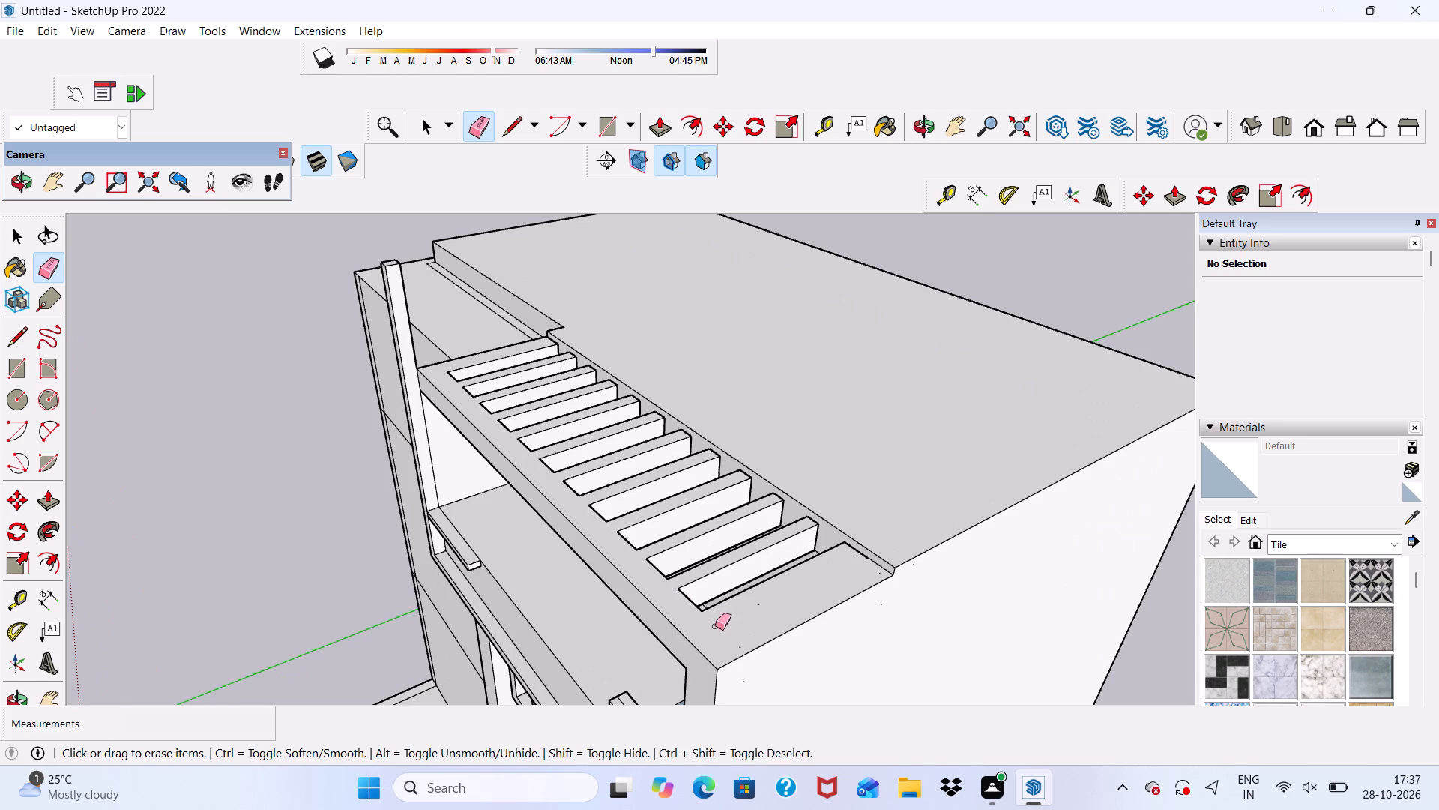
{"action": "left_click_drag", "start_coordinate": [715, 626], "coordinate": [714, 634]}
{"action": "left_click_drag", "start_coordinate": [715, 617], "coordinate": [710, 631]}
{"action": "left_click_drag", "start_coordinate": [749, 599], "coordinate": [757, 617]}
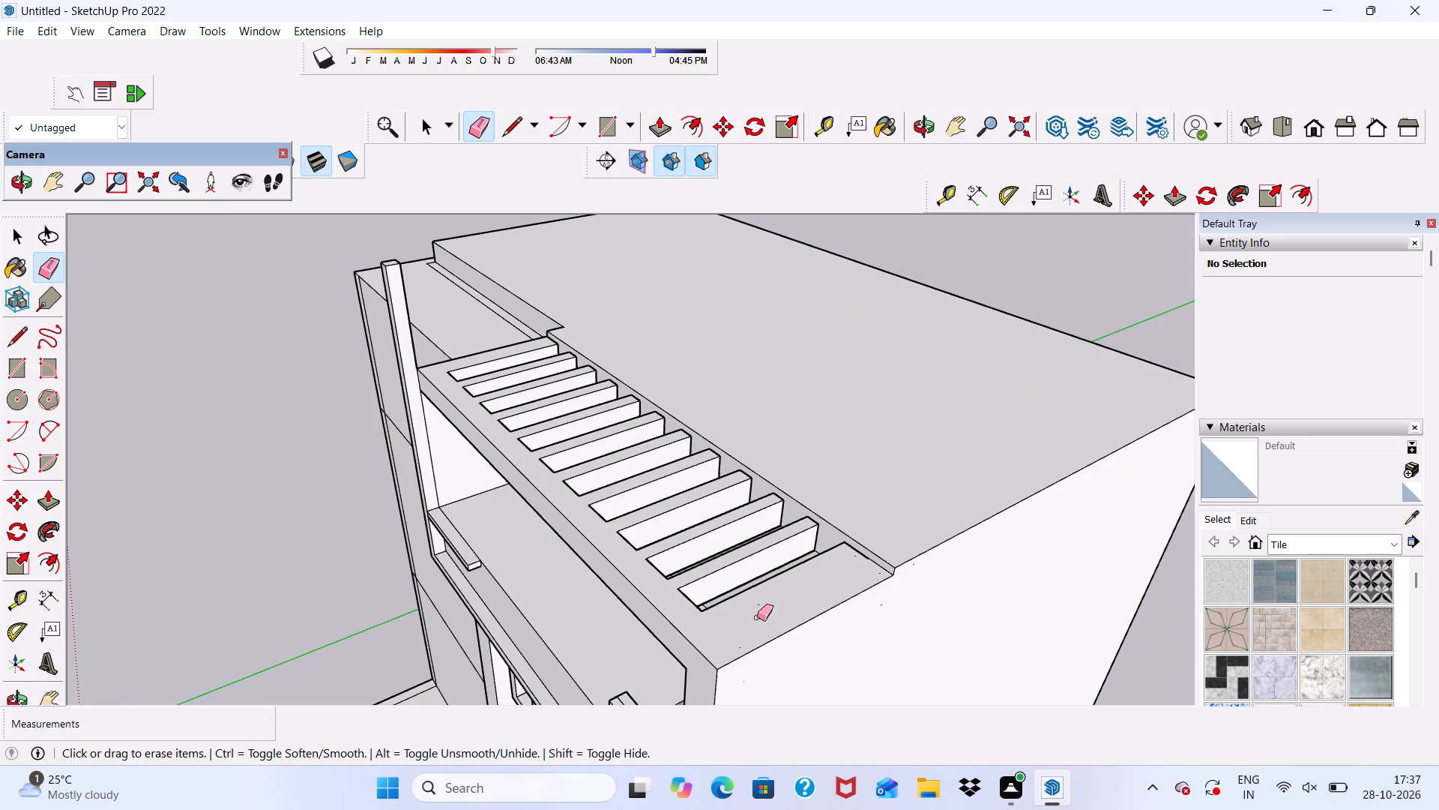
{"action": "left_click_drag", "start_coordinate": [757, 617], "coordinate": [759, 620]}
{"action": "left_click_drag", "start_coordinate": [764, 604], "coordinate": [758, 616]}
{"action": "left_click_drag", "start_coordinate": [761, 598], "coordinate": [764, 607]}
{"action": "scroll", "coordinate": [767, 634], "scroll_direction": "up", "scroll_amount": 3}
{"action": "left_click_drag", "start_coordinate": [756, 589], "coordinate": [762, 606]}
{"action": "left_click_drag", "start_coordinate": [704, 651], "coordinate": [719, 650]}
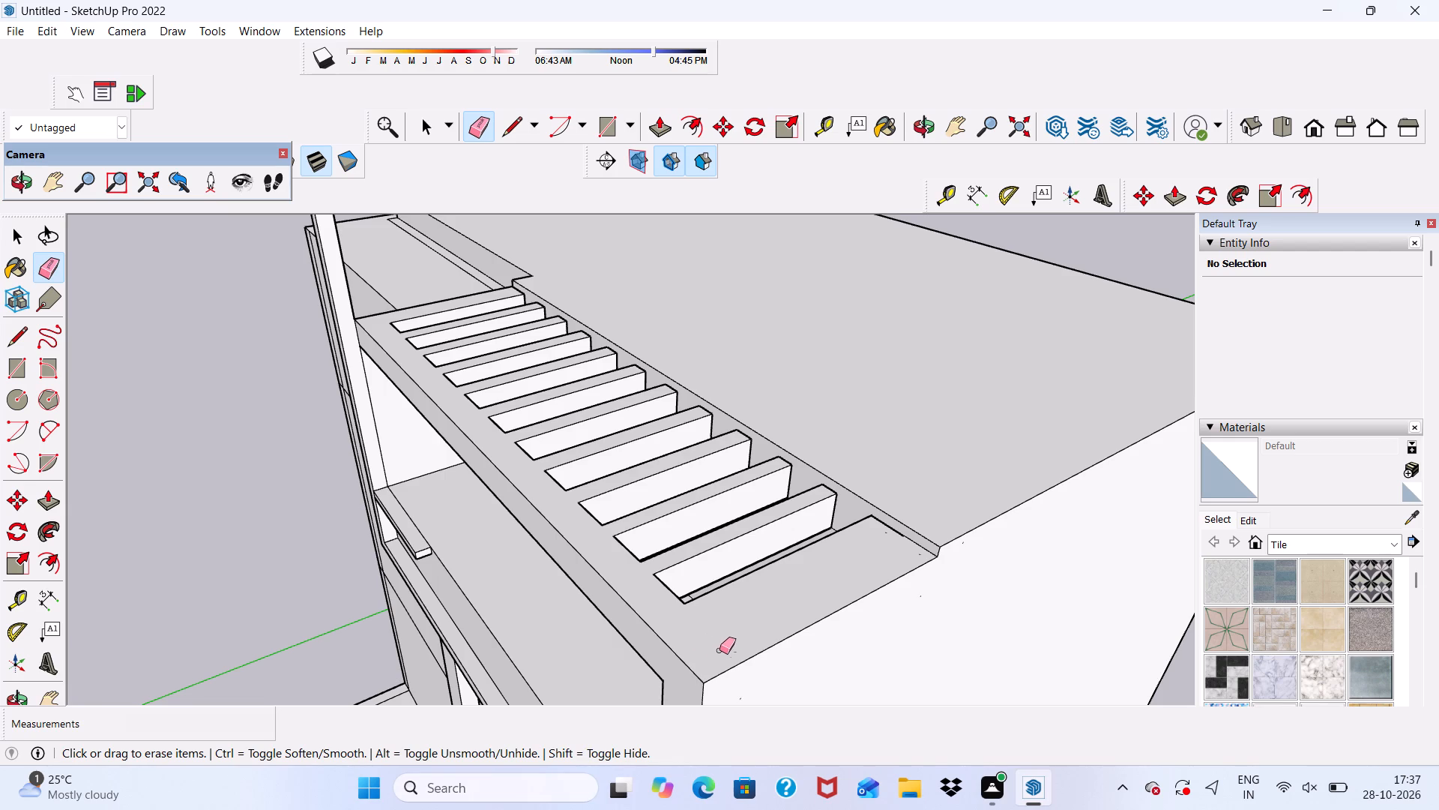
{"action": "left_click_drag", "start_coordinate": [719, 650], "coordinate": [734, 645]}
{"action": "left_click", "coordinate": [740, 646]}
{"action": "left_click", "coordinate": [733, 646]}
Try to erase the remaining stray specks along the upper part of the end wall beneath the slab and roof edge.
{"action": "scroll", "coordinate": [802, 691], "scroll_direction": "down", "scroll_amount": 1}
{"action": "middle_click_drag", "start_coordinate": [763, 643], "coordinate": [731, 562]}
{"action": "left_click_drag", "start_coordinate": [710, 618], "coordinate": [710, 634]}
{"action": "left_click_drag", "start_coordinate": [719, 621], "coordinate": [776, 598]}
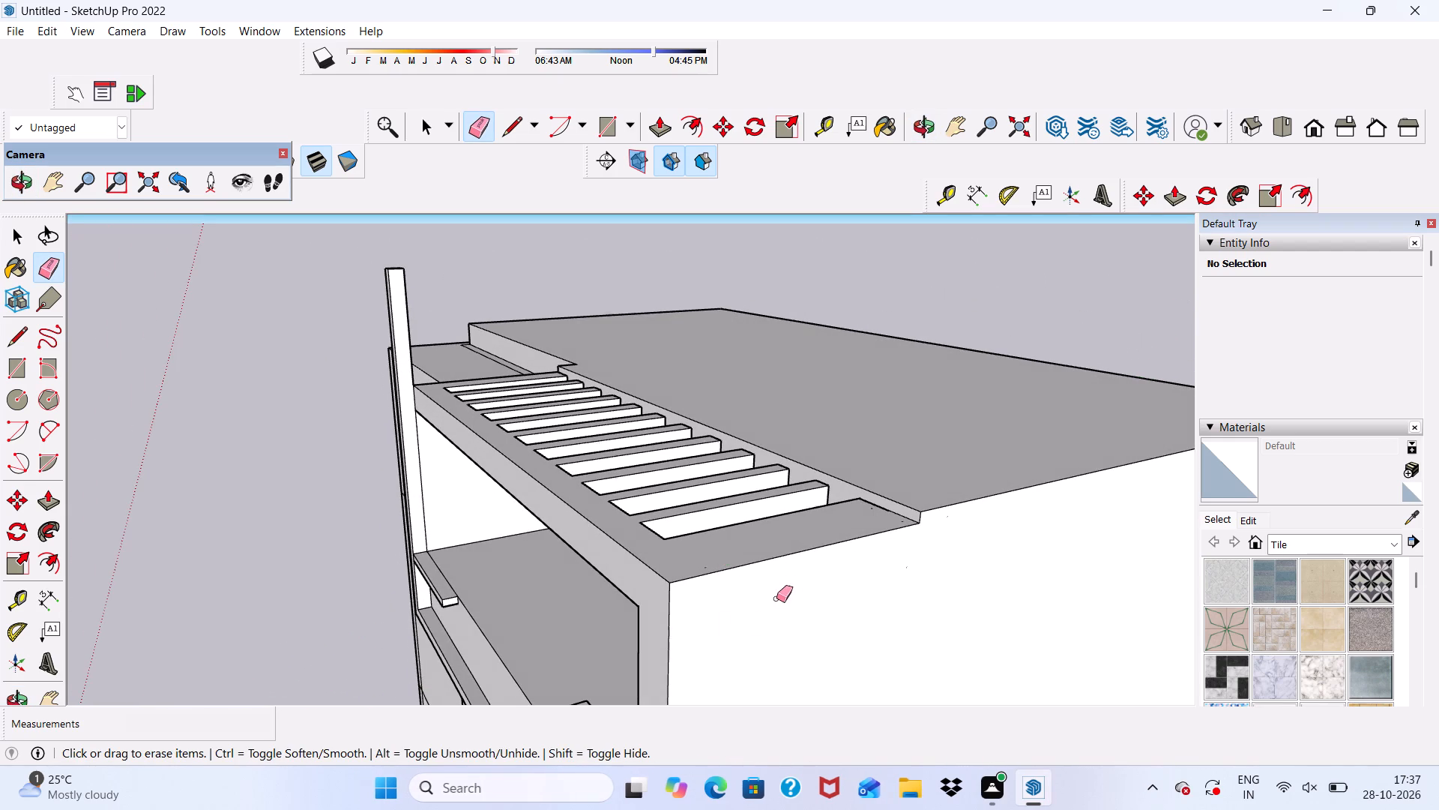
{"action": "left_click_drag", "start_coordinate": [776, 598], "coordinate": [794, 604]}
{"action": "left_click_drag", "start_coordinate": [819, 586], "coordinate": [858, 565]}
{"action": "left_click_drag", "start_coordinate": [869, 559], "coordinate": [885, 569]}
{"action": "left_click_drag", "start_coordinate": [901, 555], "coordinate": [902, 571]}
{"action": "left_click_drag", "start_coordinate": [901, 577], "coordinate": [893, 611]}
Erase the stray speck on the slab's top face between the last slot and the outer corner.
{"action": "scroll", "coordinate": [848, 484], "scroll_direction": "up", "scroll_amount": 4}
{"action": "scroll", "coordinate": [861, 556], "scroll_direction": "up", "scroll_amount": 9}
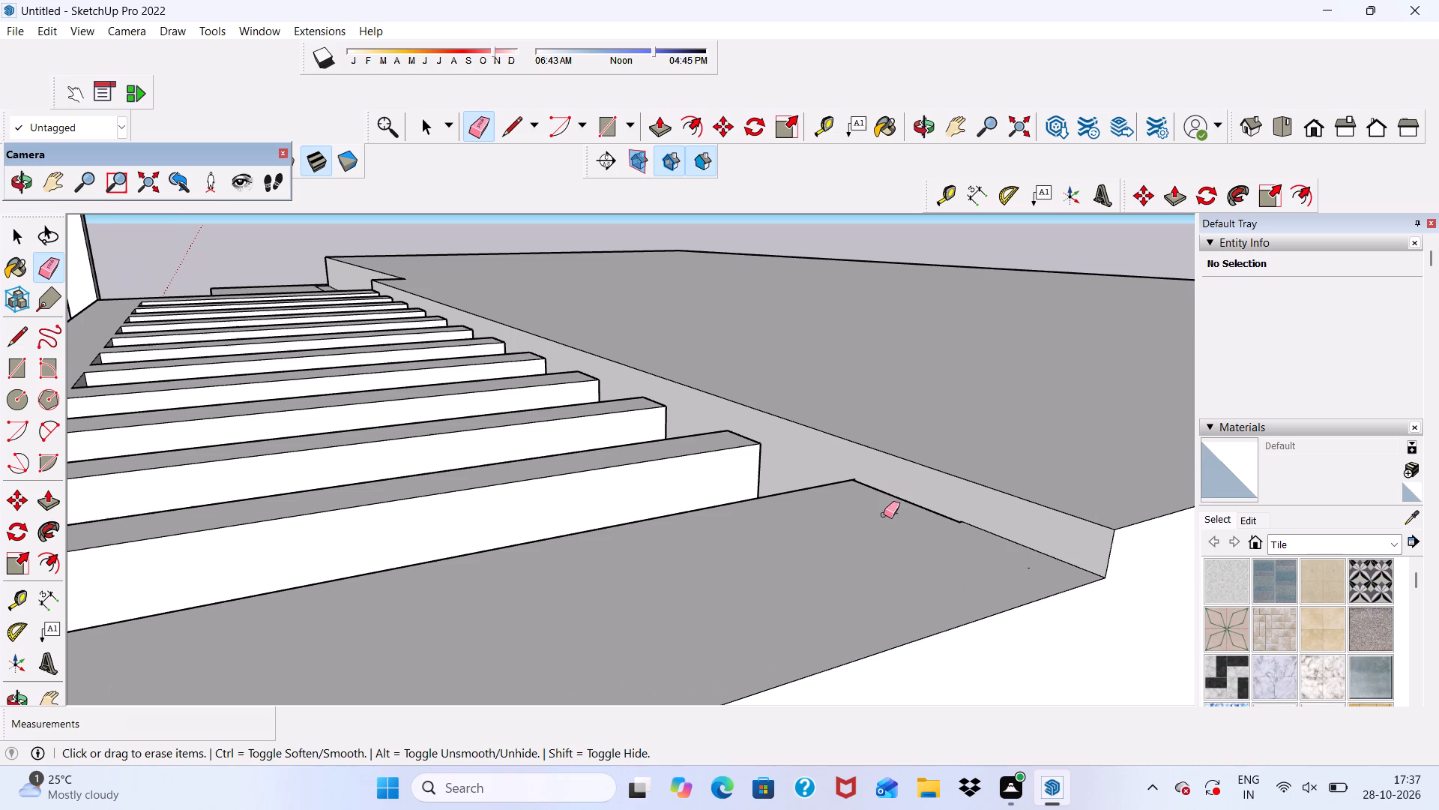
{"action": "left_click_drag", "start_coordinate": [893, 507], "coordinate": [895, 519]}
{"action": "left_click_drag", "start_coordinate": [896, 507], "coordinate": [908, 554]}
{"action": "left_click_drag", "start_coordinate": [961, 545], "coordinate": [964, 568]}
{"action": "scroll", "coordinate": [1028, 568], "scroll_direction": "up", "scroll_amount": 3}
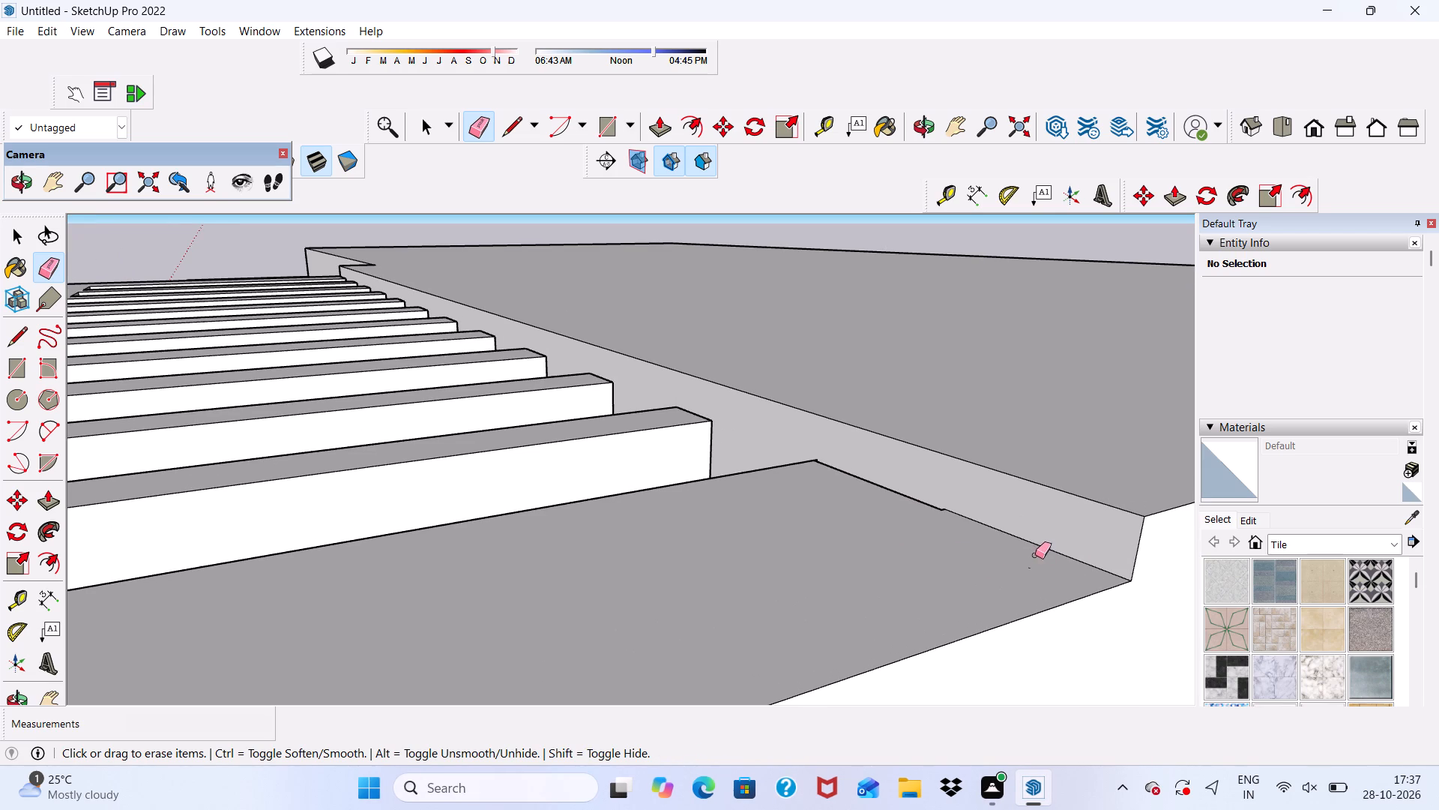
{"action": "left_click_drag", "start_coordinate": [1035, 559], "coordinate": [1025, 583]}
{"action": "left_click_drag", "start_coordinate": [980, 580], "coordinate": [923, 610]}
{"action": "left_click_drag", "start_coordinate": [842, 604], "coordinate": [827, 632]}
{"action": "left_click_drag", "start_coordinate": [794, 635], "coordinate": [794, 644]}
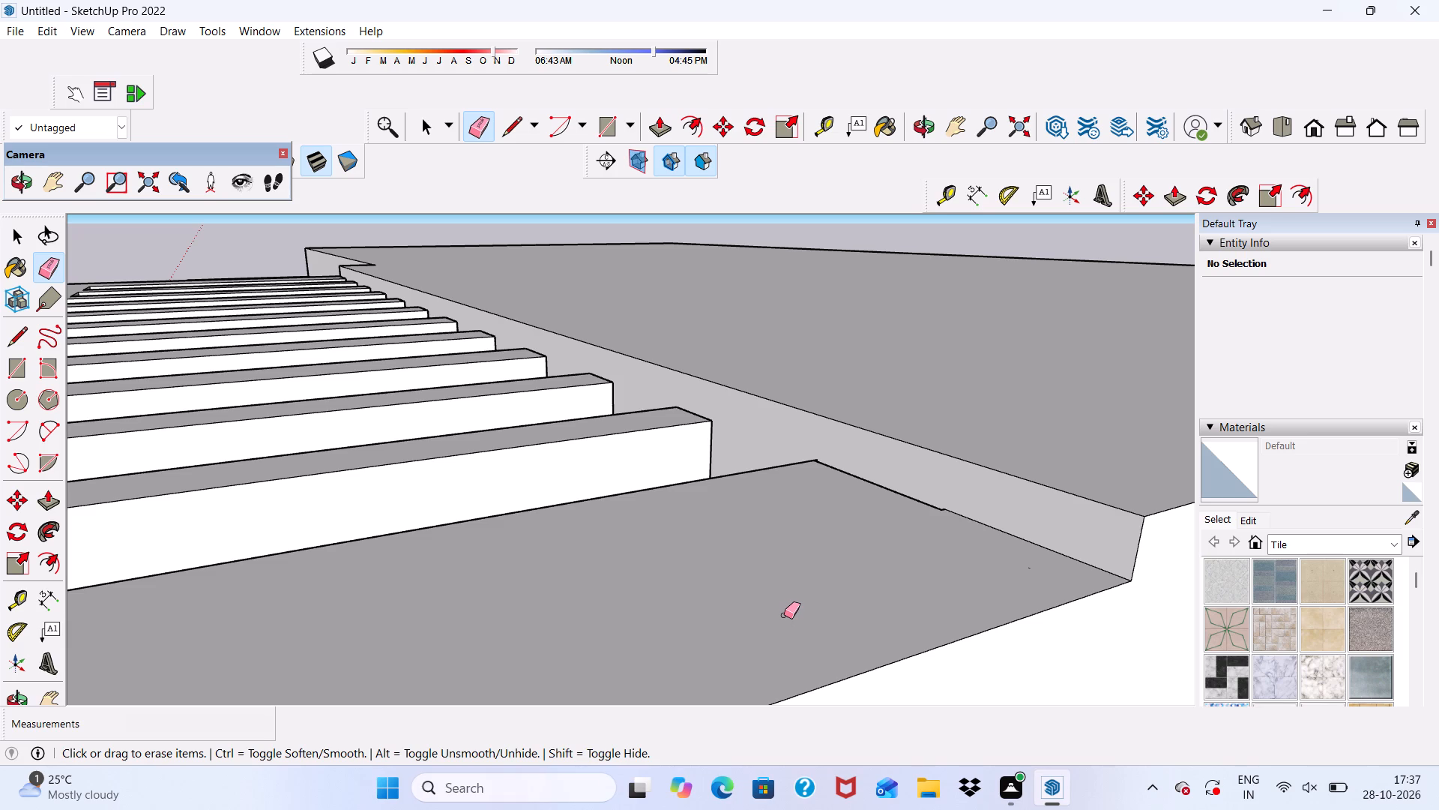
{"action": "scroll", "coordinate": [806, 586], "scroll_direction": "down", "scroll_amount": 5}
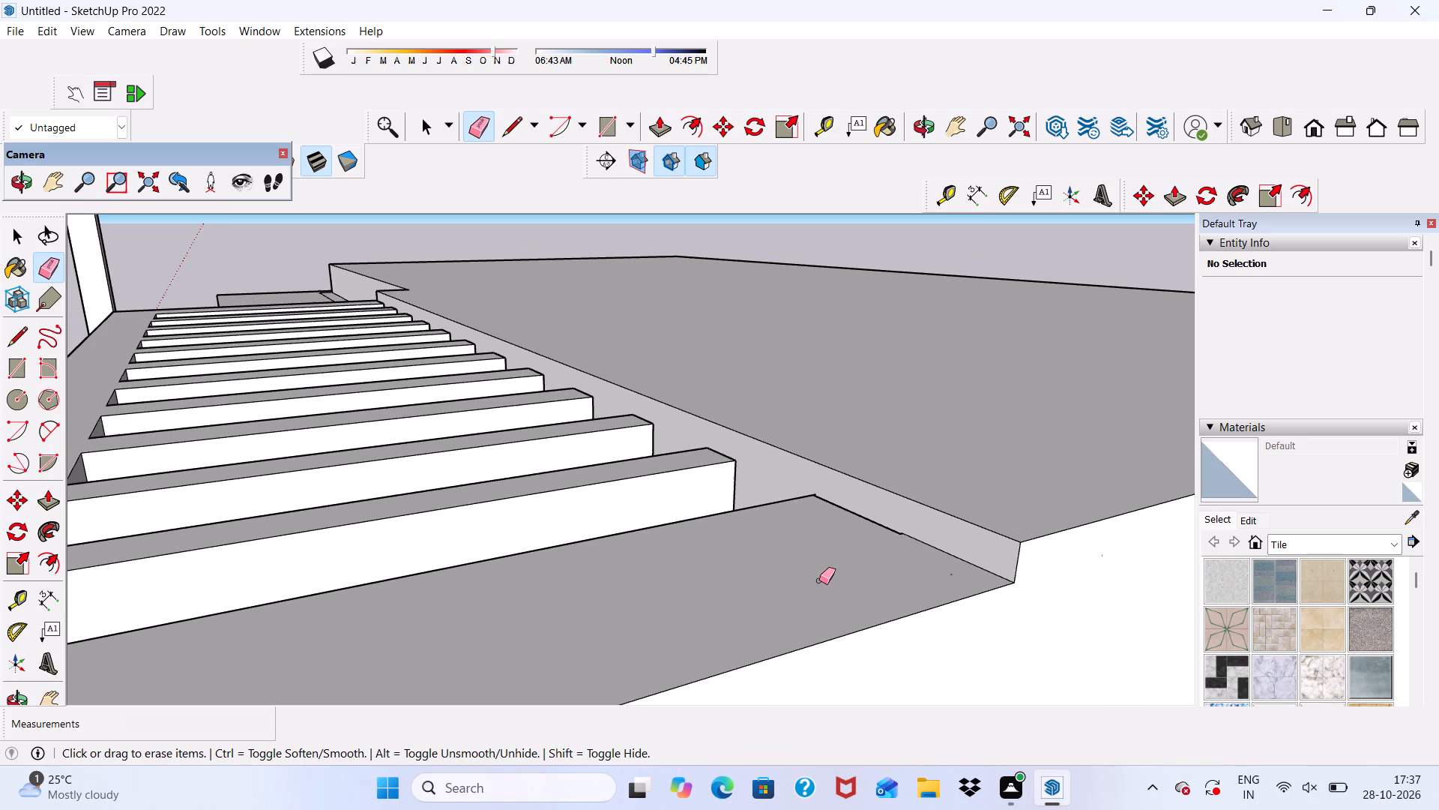
{"action": "scroll", "coordinate": [824, 568], "scroll_direction": "down", "scroll_amount": 2}
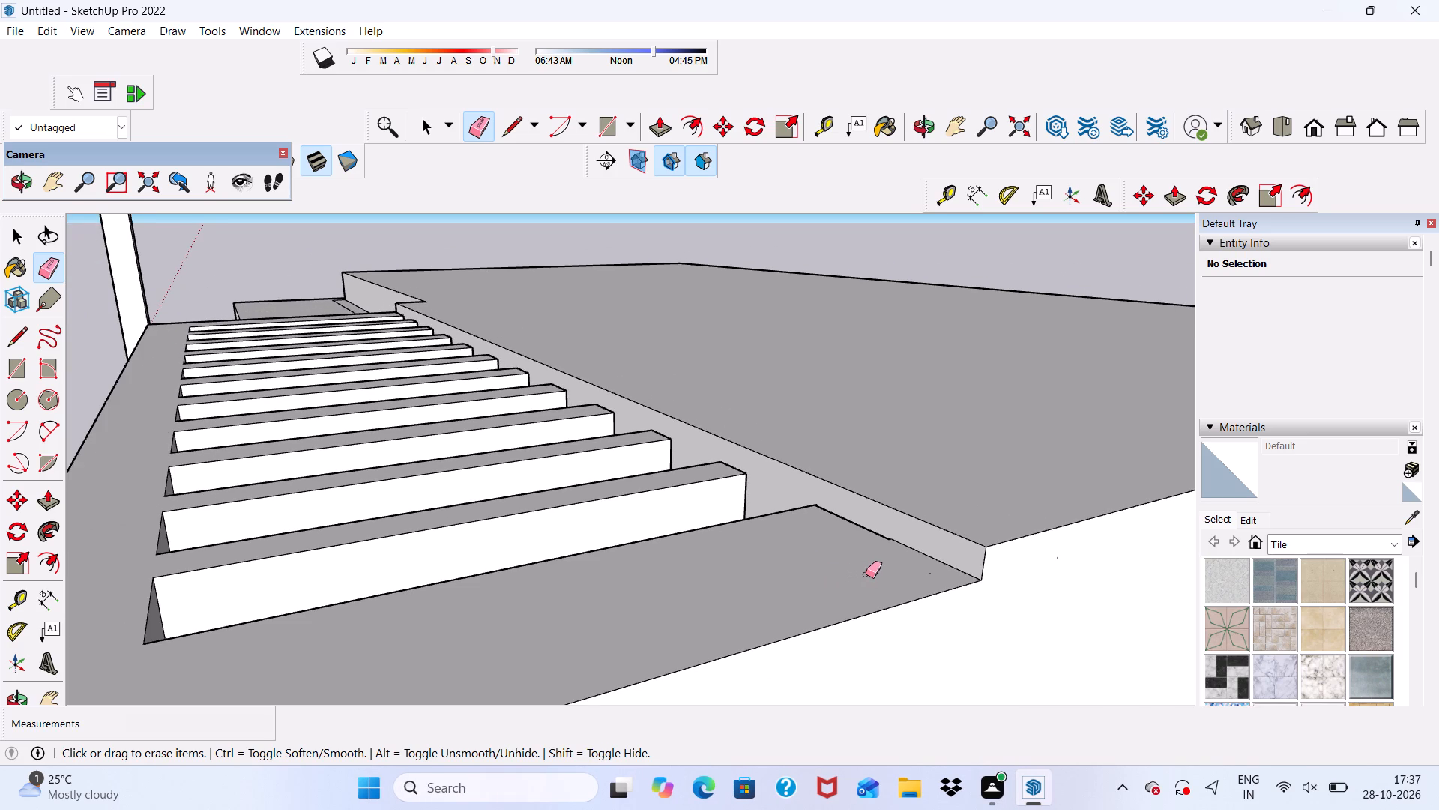
{"action": "scroll", "coordinate": [899, 598], "scroll_direction": "up", "scroll_amount": 4}
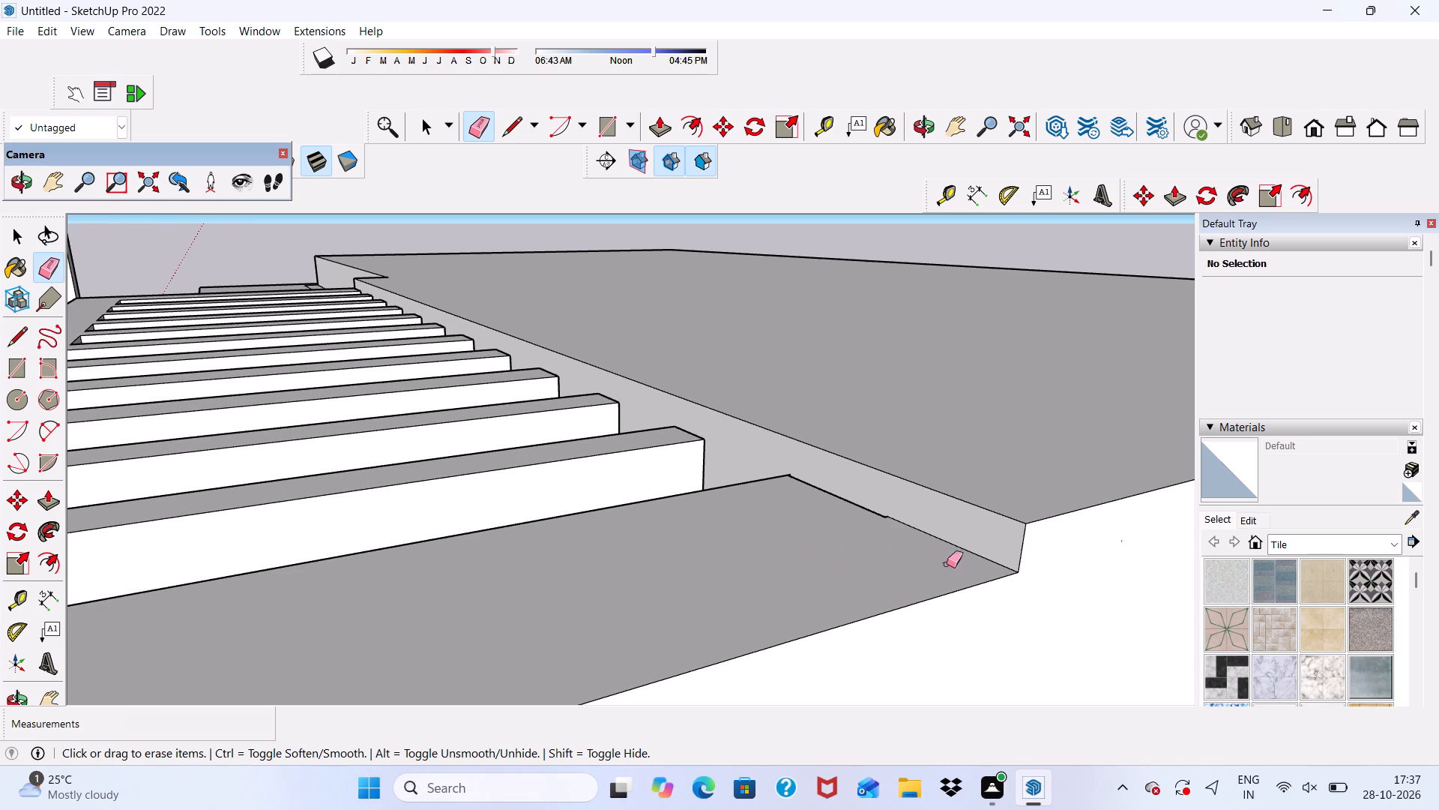
{"action": "left_click_drag", "start_coordinate": [948, 559], "coordinate": [938, 571]}
{"action": "left_click_drag", "start_coordinate": [926, 570], "coordinate": [916, 574]}
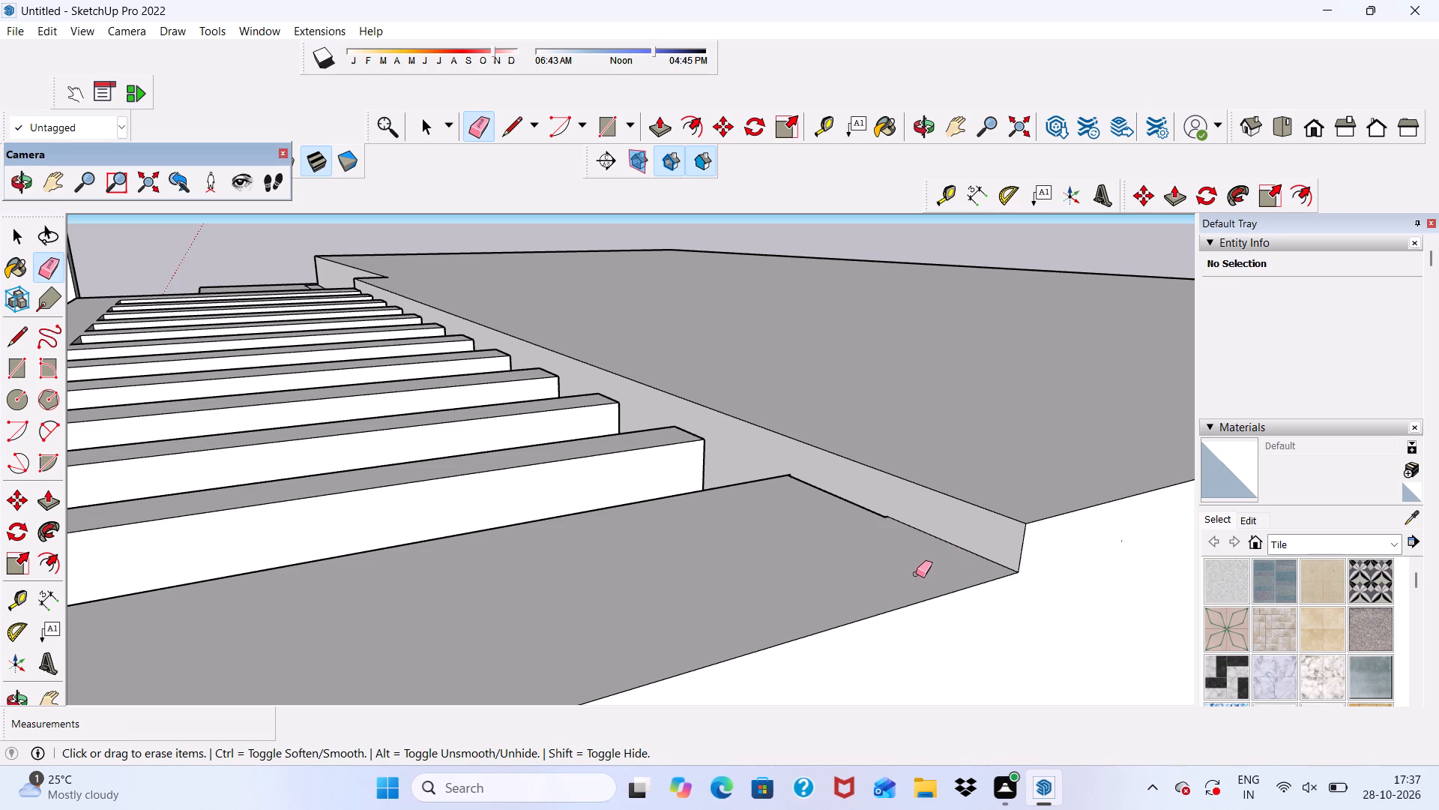
{"action": "left_click_drag", "start_coordinate": [916, 574], "coordinate": [917, 574]}
{"action": "scroll", "coordinate": [800, 545], "scroll_direction": "down", "scroll_amount": 4}
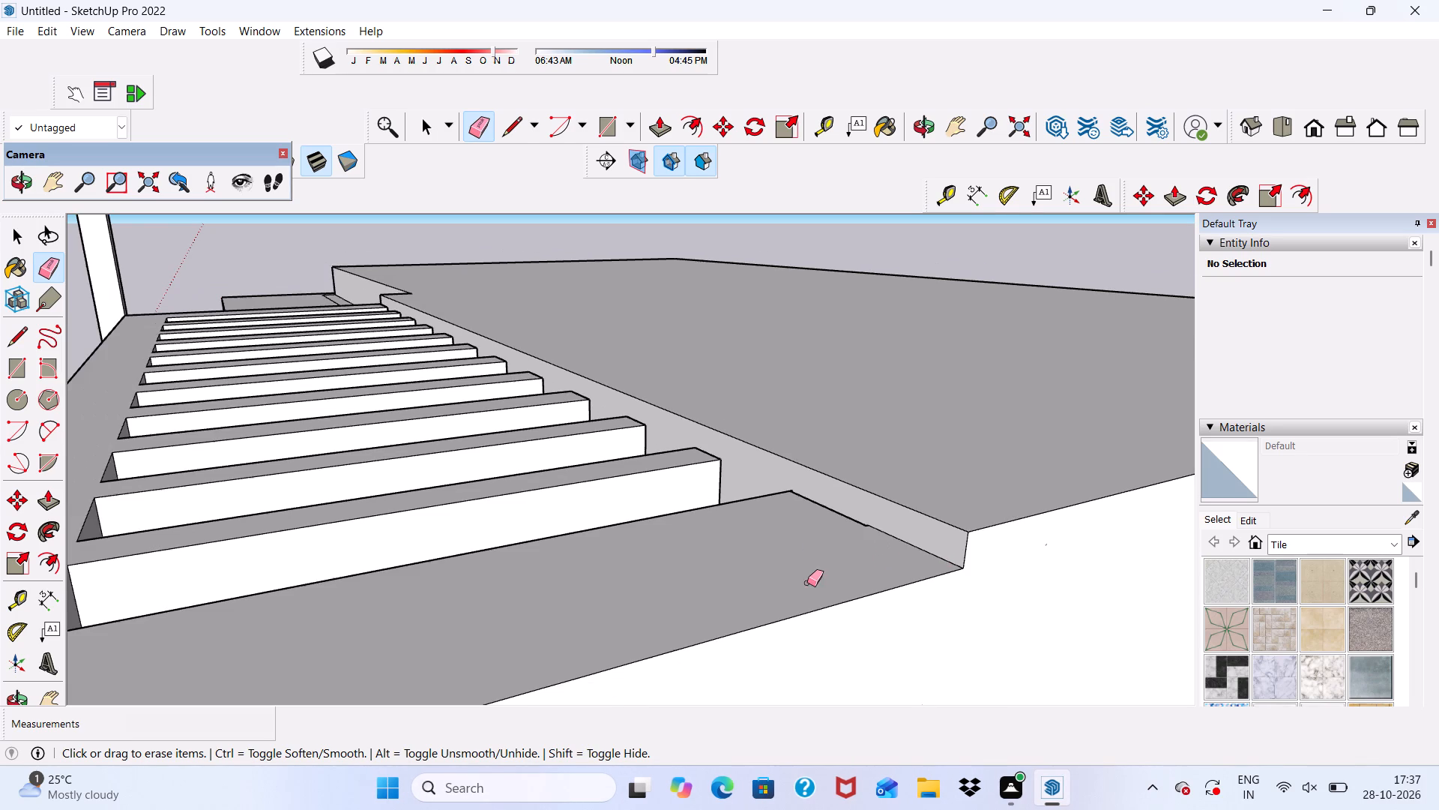
Erase the remaining stray specks on the end wall just beneath the roof edge and the slab's outer corner.
{"action": "scroll", "coordinate": [752, 607], "scroll_direction": "down", "scroll_amount": 6}
{"action": "middle_click_drag", "start_coordinate": [810, 568], "coordinate": [1095, 346]}
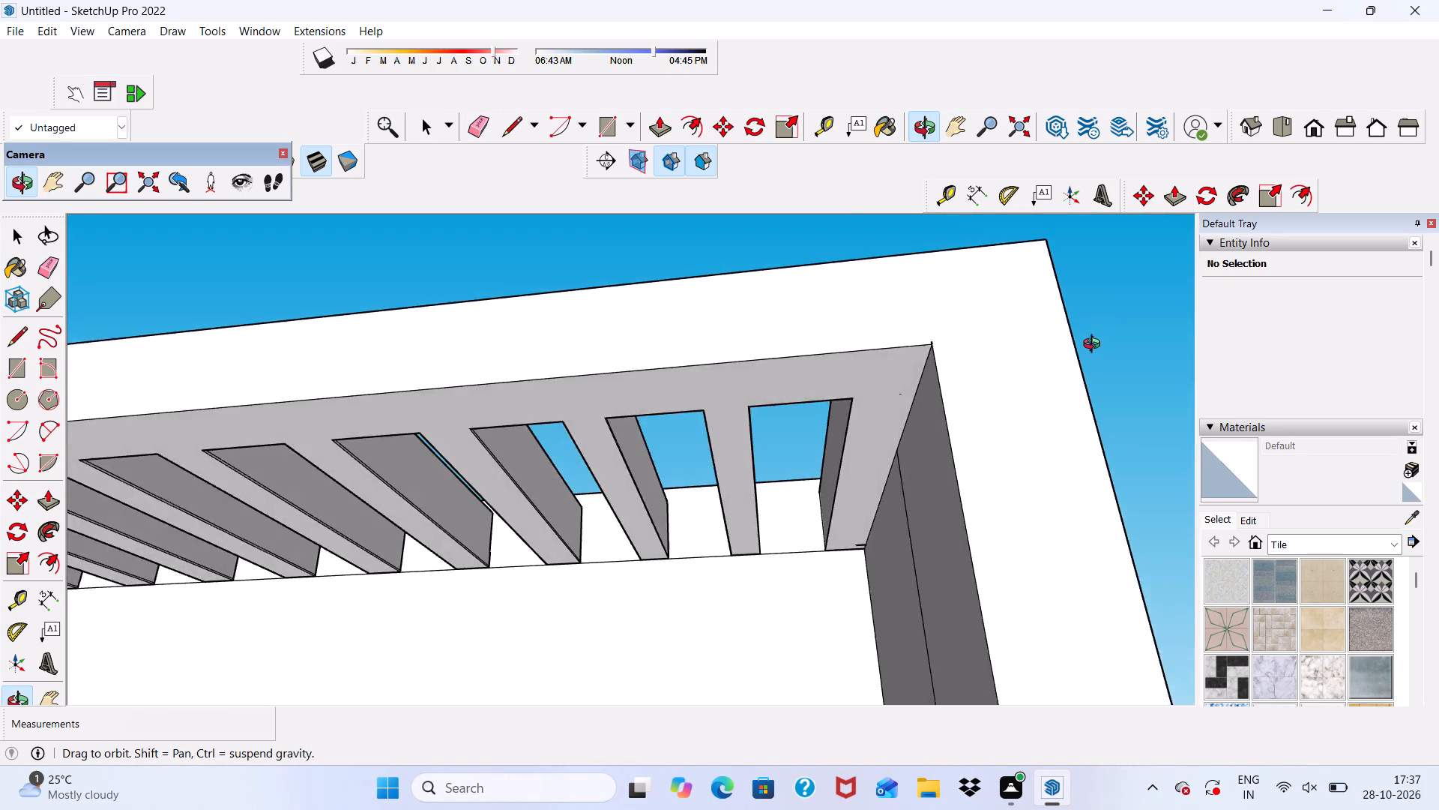
{"action": "middle_click_drag", "start_coordinate": [1095, 346], "coordinate": [1034, 400]}
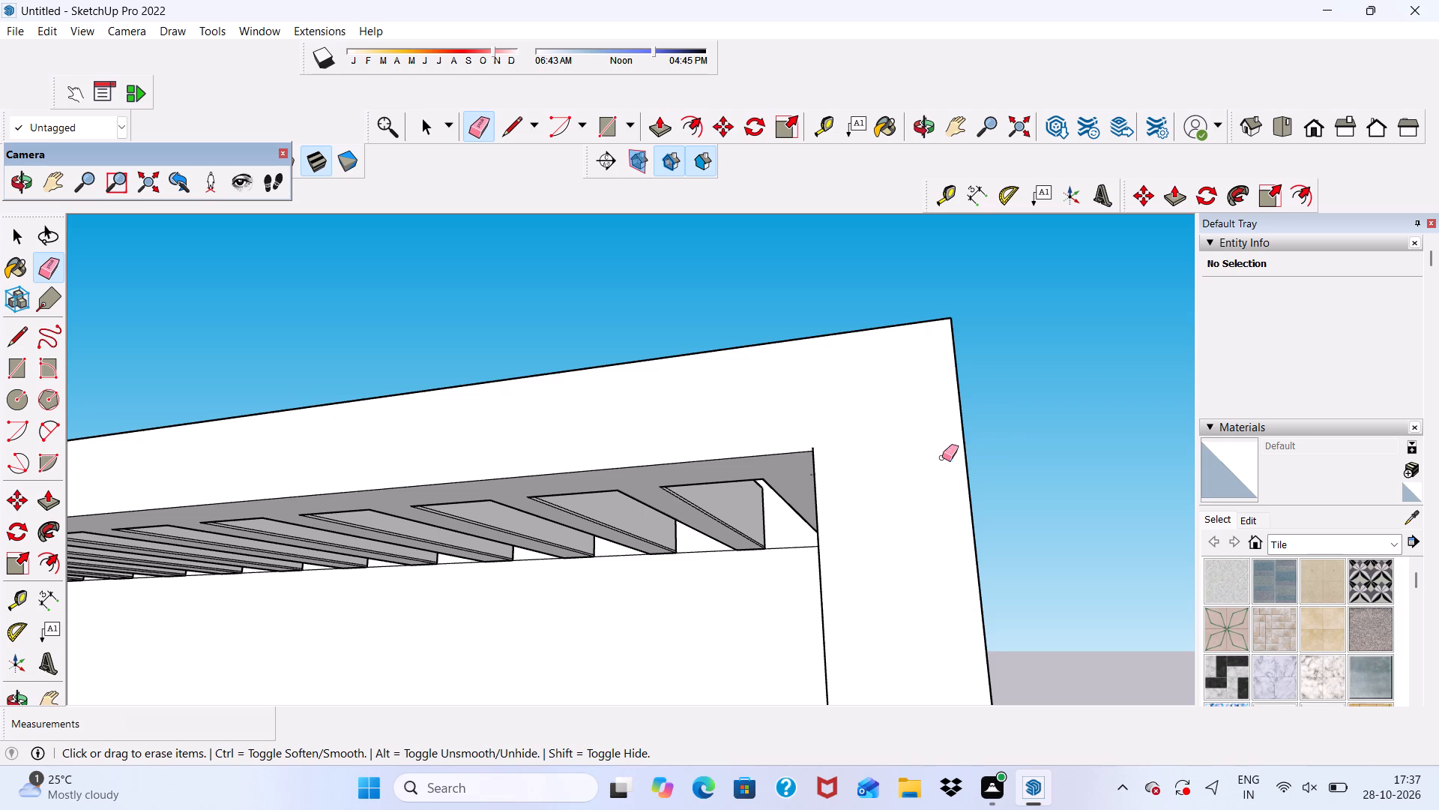
{"action": "scroll", "coordinate": [920, 476], "scroll_direction": "down", "scroll_amount": 5}
{"action": "scroll", "coordinate": [834, 491], "scroll_direction": "down", "scroll_amount": 4}
{"action": "middle_click_drag", "start_coordinate": [821, 536], "coordinate": [667, 616]}
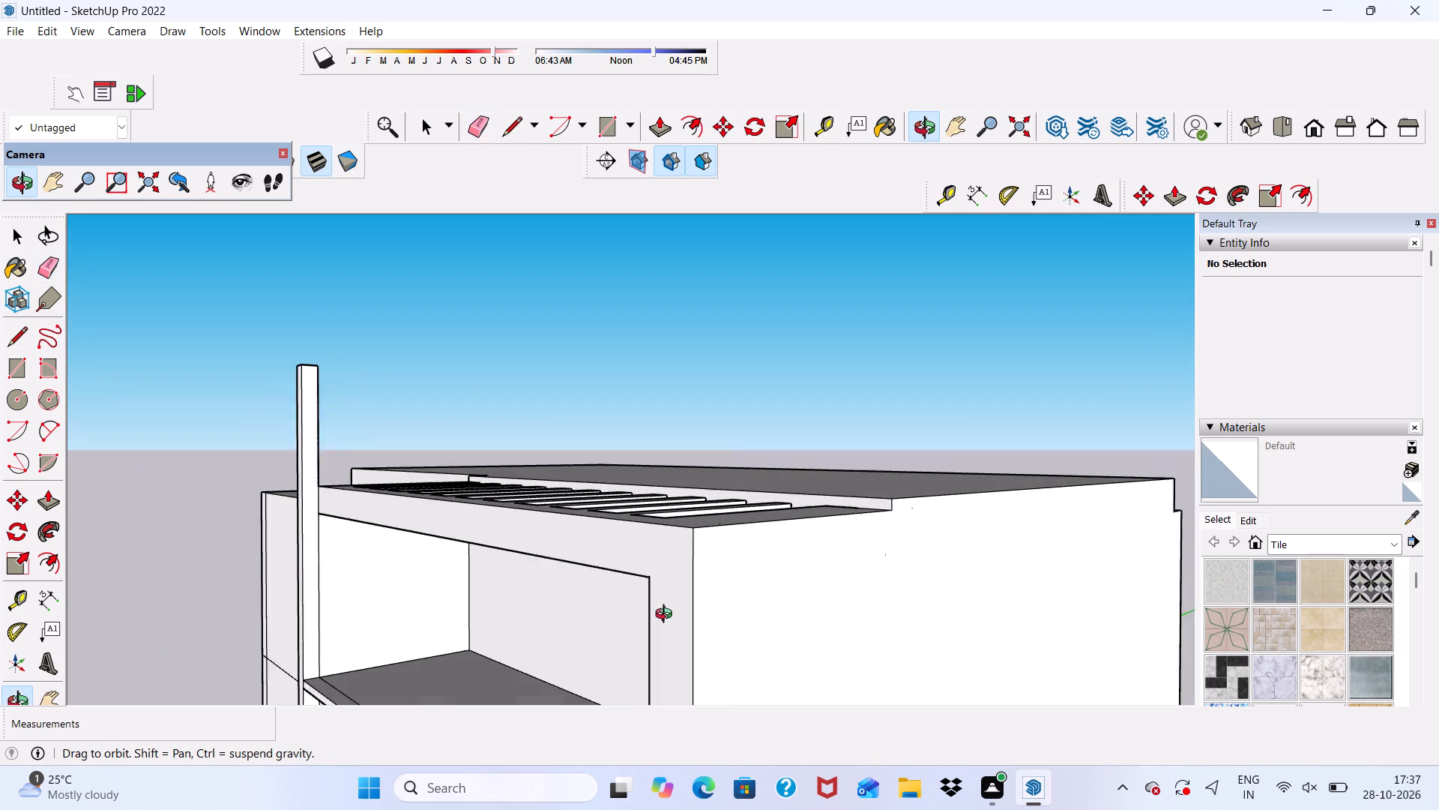
{"action": "middle_click_drag", "start_coordinate": [667, 616], "coordinate": [675, 616]}
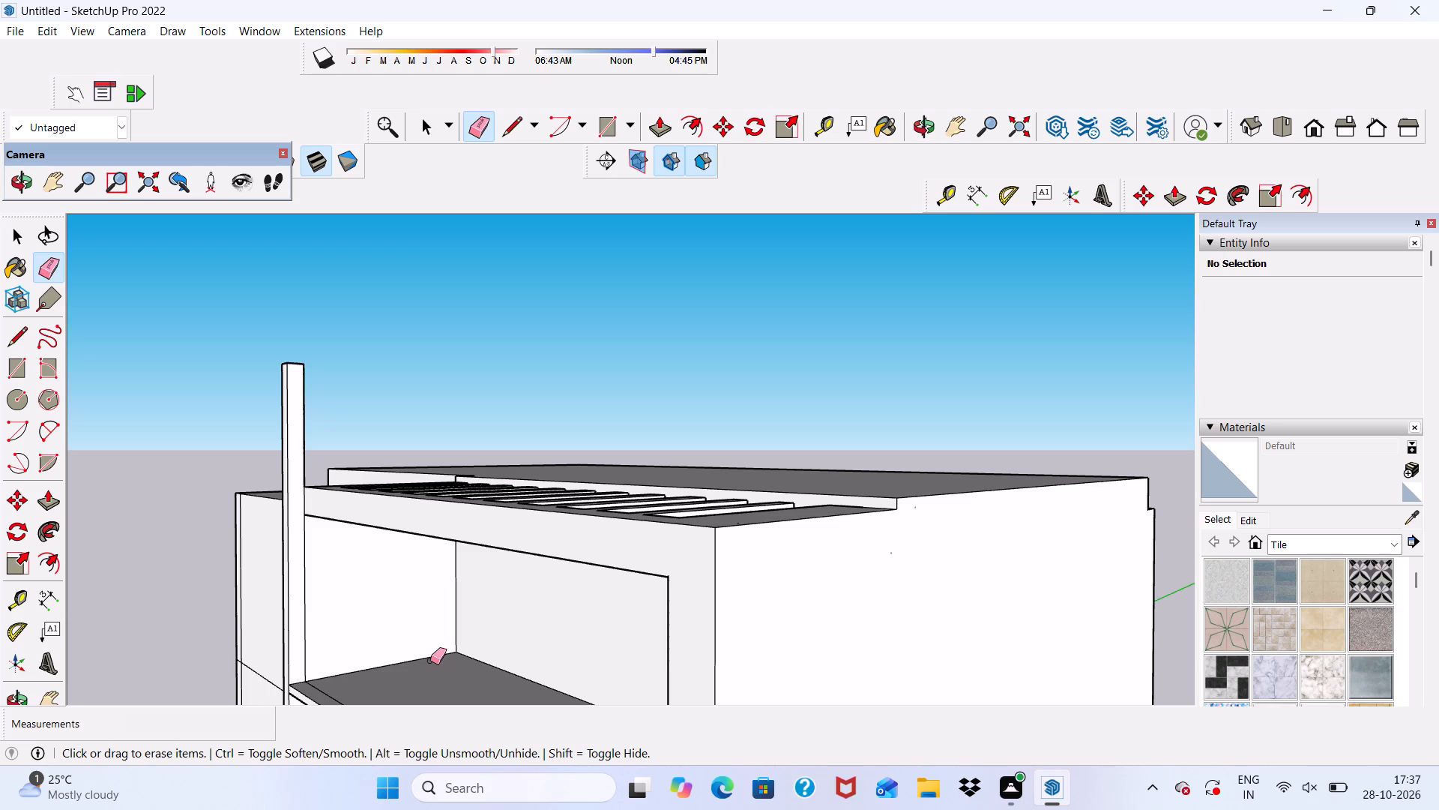
{"action": "scroll", "coordinate": [573, 770], "scroll_direction": "down", "scroll_amount": 4}
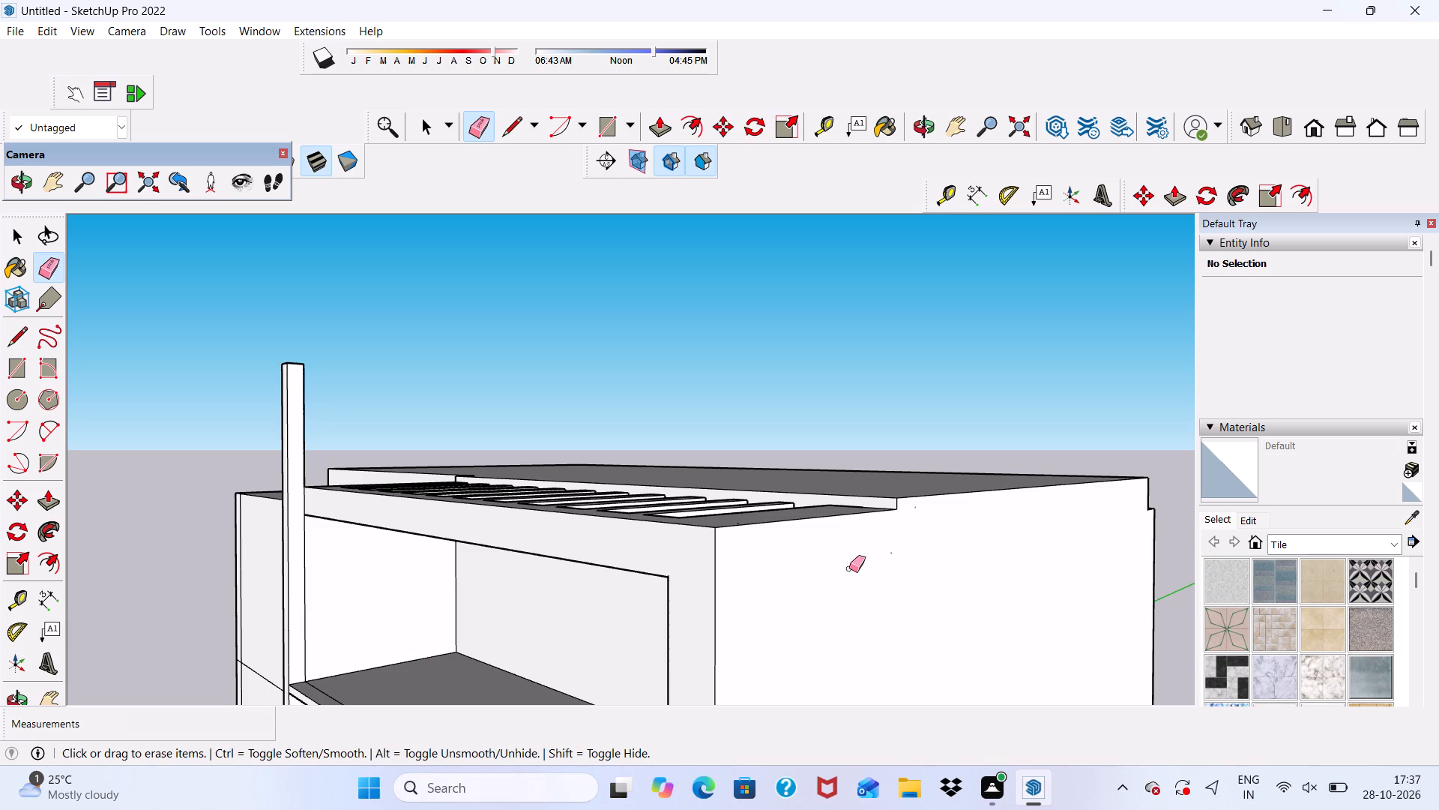
{"action": "left_click_drag", "start_coordinate": [890, 553], "coordinate": [897, 556]}
{"action": "left_click_drag", "start_coordinate": [900, 547], "coordinate": [905, 565]}
{"action": "scroll", "coordinate": [920, 483], "scroll_direction": "up", "scroll_amount": 7}
{"action": "left_click_drag", "start_coordinate": [912, 514], "coordinate": [920, 535]}
{"action": "left_click_drag", "start_coordinate": [907, 511], "coordinate": [912, 540]}
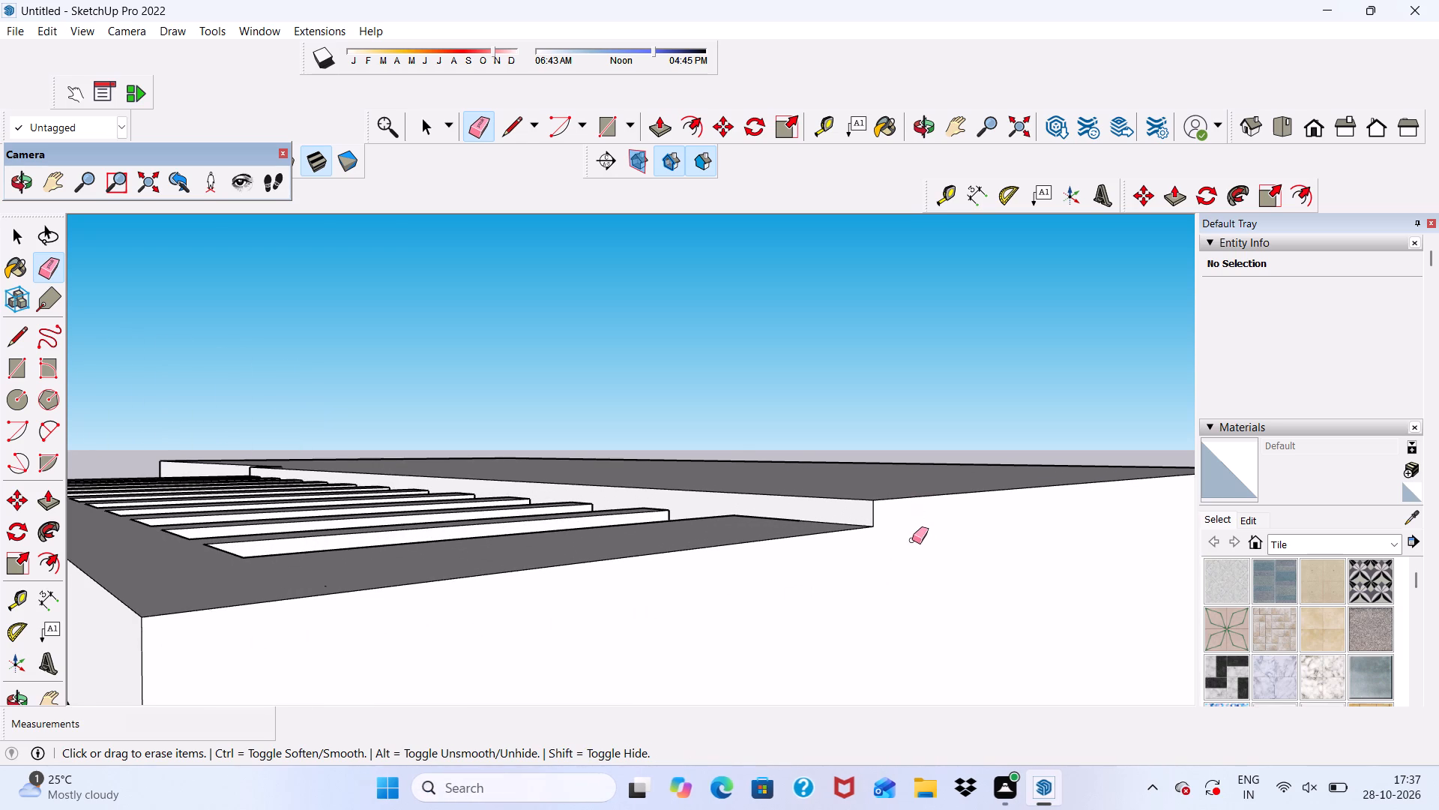
Erase the short vertical seam on the roof's rear edge face near the corner on the slotted slab's side.
{"action": "scroll", "coordinate": [826, 514], "scroll_direction": "down", "scroll_amount": 5}
{"action": "scroll", "coordinate": [734, 457], "scroll_direction": "down", "scroll_amount": 4}
{"action": "scroll", "coordinate": [582, 513], "scroll_direction": "down", "scroll_amount": 5}
{"action": "middle_click_drag", "start_coordinate": [736, 550], "coordinate": [289, 623]}
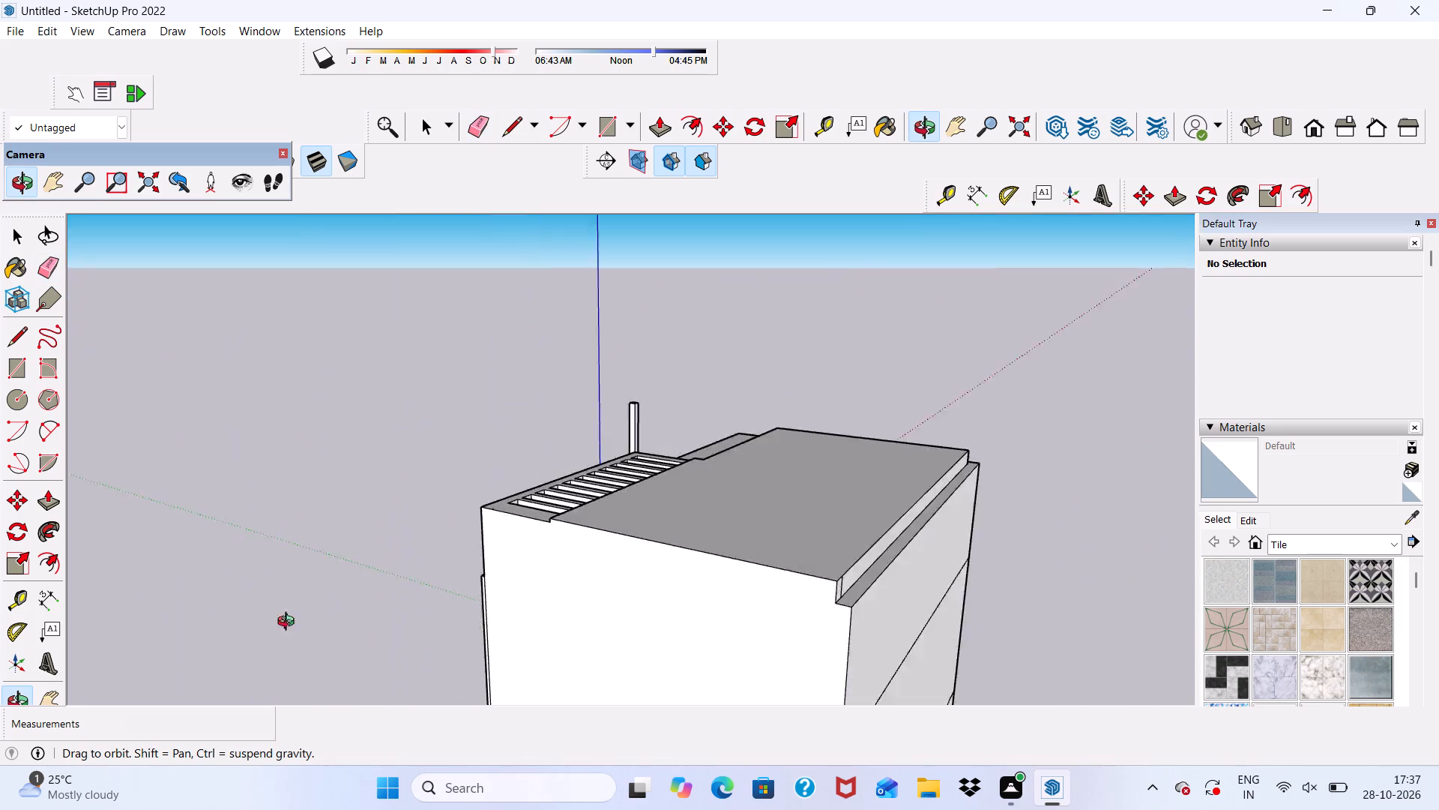
{"action": "middle_click_drag", "start_coordinate": [289, 623], "coordinate": [49, 625]}
{"action": "scroll", "coordinate": [505, 664], "scroll_direction": "up", "scroll_amount": 4}
{"action": "scroll", "coordinate": [550, 539], "scroll_direction": "up", "scroll_amount": 3}
{"action": "left_click_drag", "start_coordinate": [549, 536], "coordinate": [552, 536]}
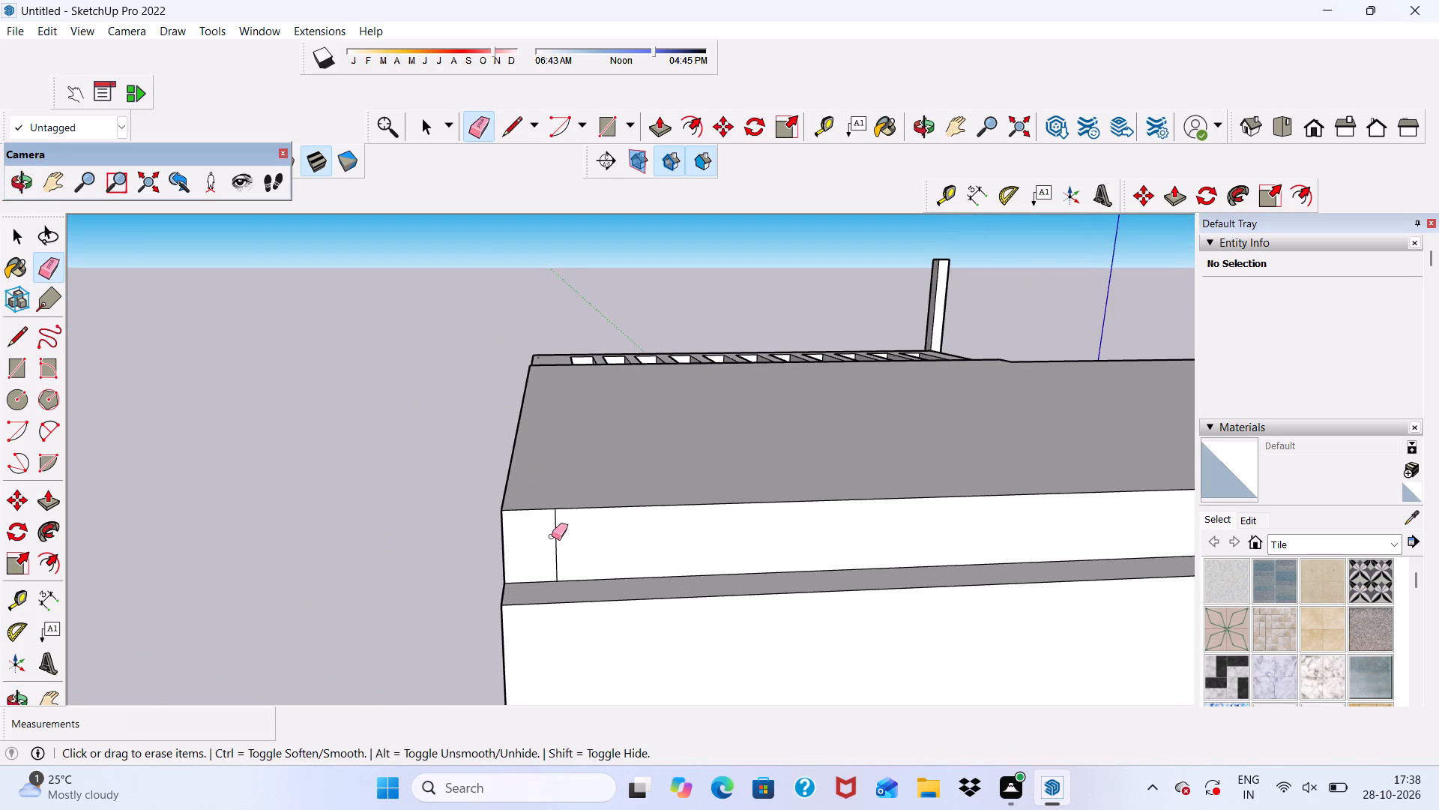
{"action": "left_click_drag", "start_coordinate": [552, 536], "coordinate": [573, 543]}
Push/Pull the roof's rear edge face outward 9" to bring it flush with the rear wall.
{"action": "left_click", "coordinate": [660, 130]}
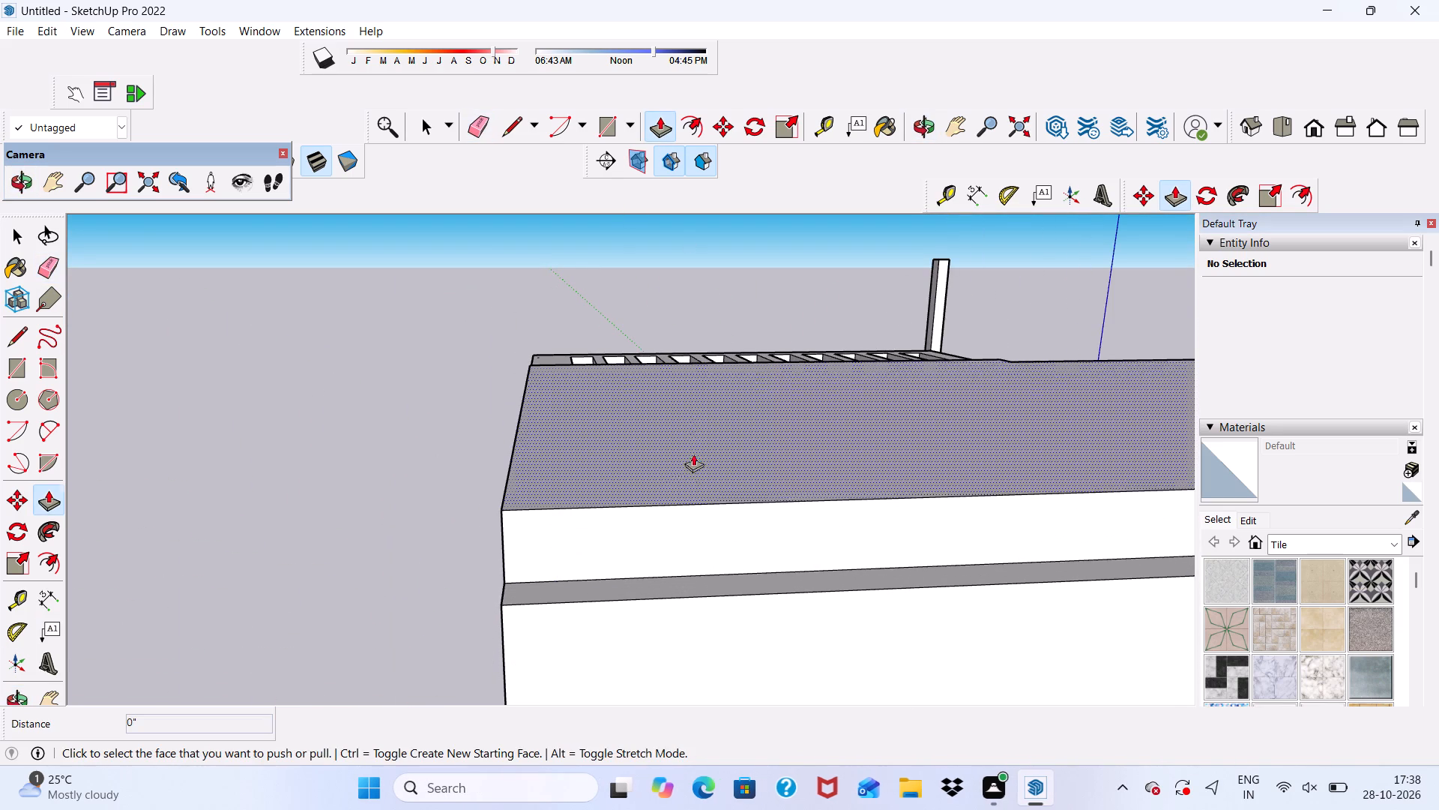
{"action": "left_click", "coordinate": [621, 559]}
{"action": "left_click_drag", "start_coordinate": [516, 631], "coordinate": [523, 636]}
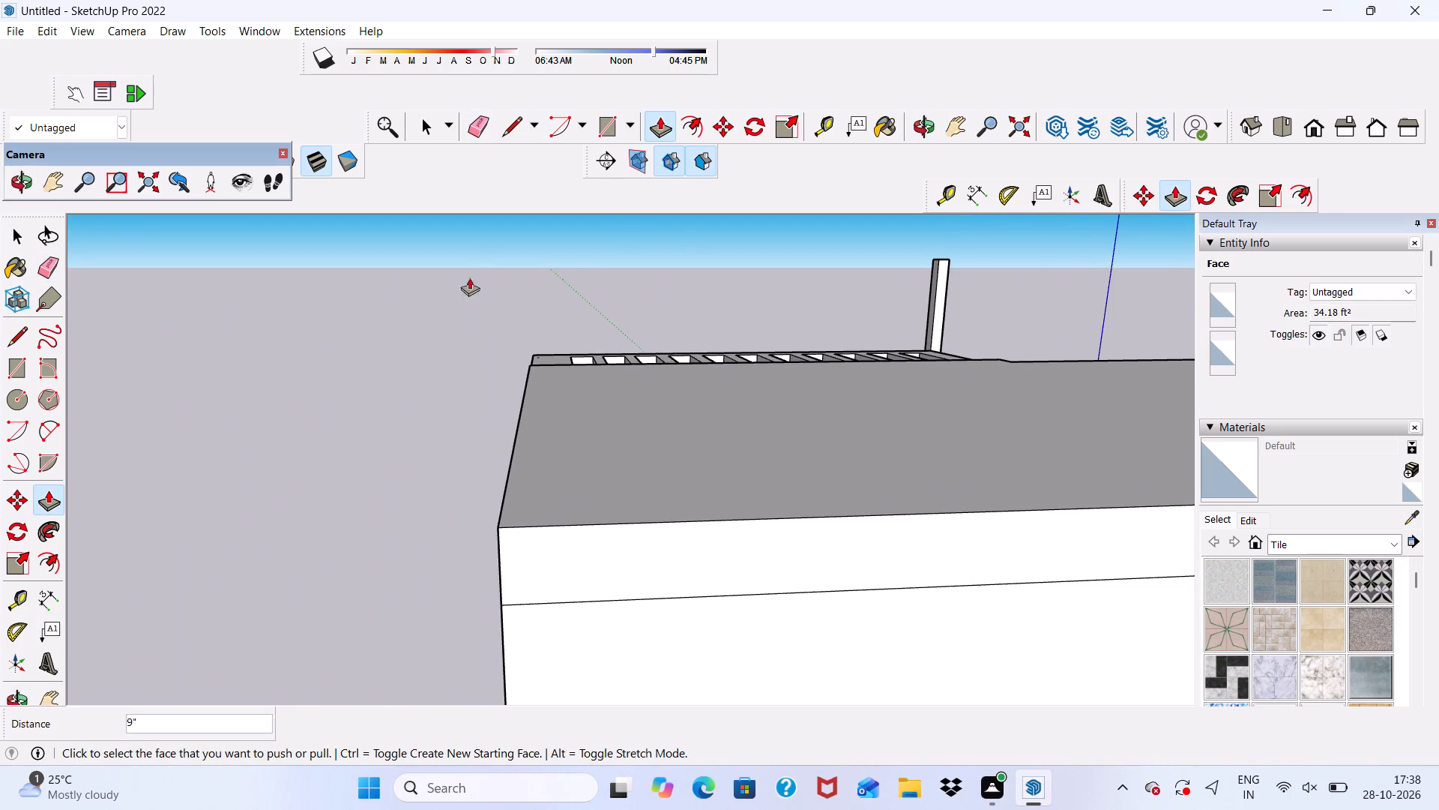
Erase the horizontal seam between the roof edge and the rear wall, including the short leftover piece at the corner.
{"action": "left_click", "coordinate": [474, 127]}
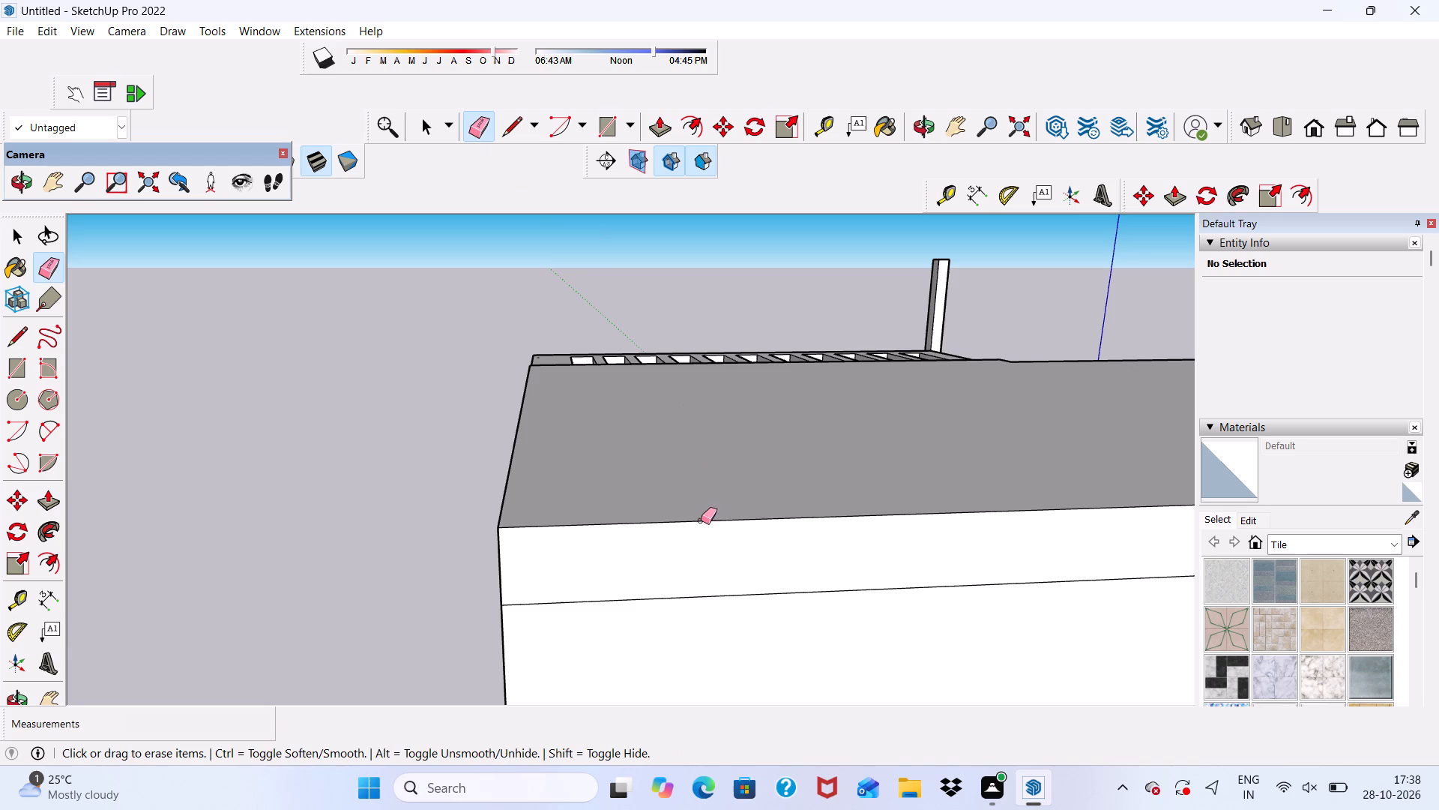
{"action": "left_click_drag", "start_coordinate": [709, 604], "coordinate": [705, 592]}
{"action": "left_click_drag", "start_coordinate": [702, 580], "coordinate": [702, 588]}
{"action": "left_click_drag", "start_coordinate": [543, 596], "coordinate": [532, 613]}
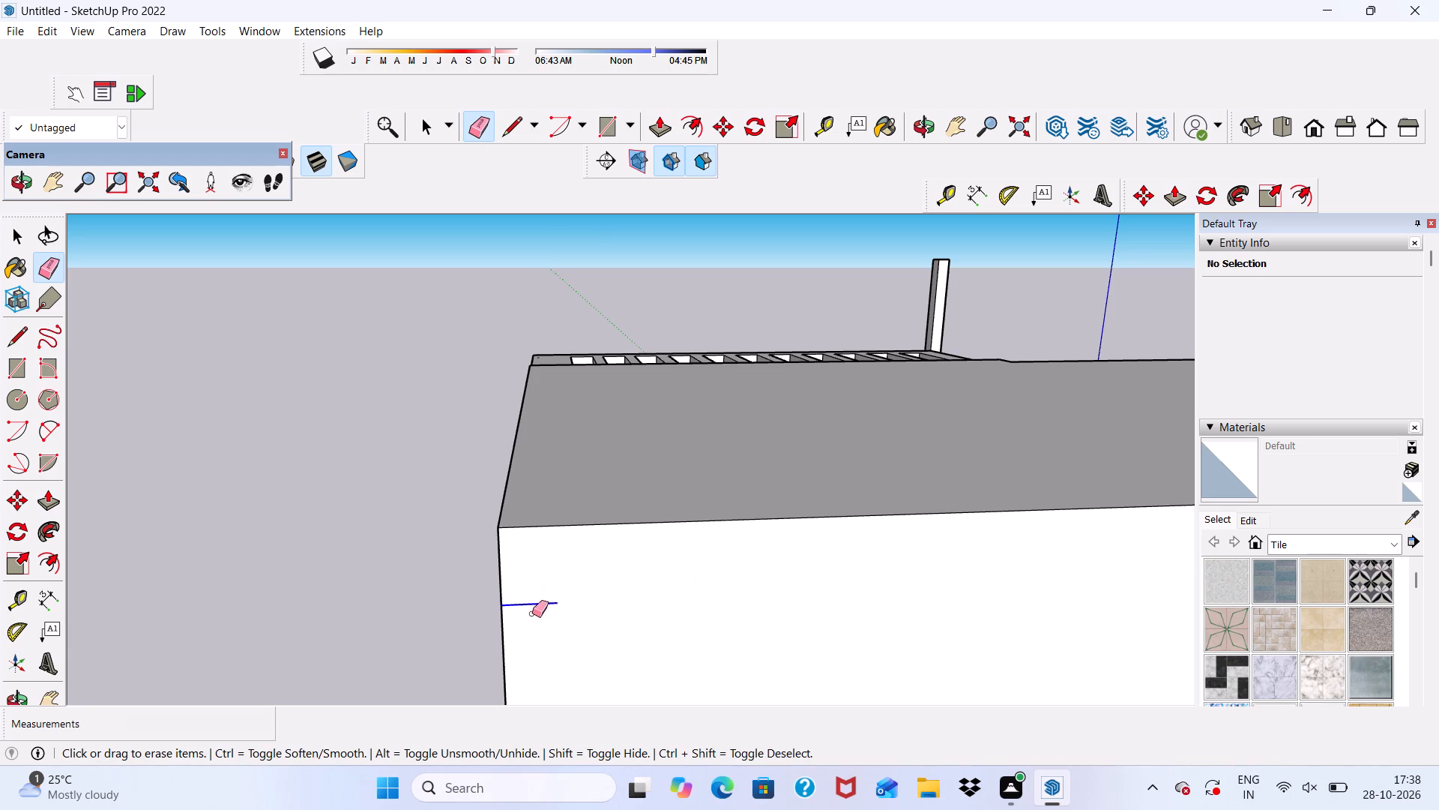
{"action": "left_click_drag", "start_coordinate": [532, 613], "coordinate": [528, 616]}
Push/Pull the roof's edge face on the side opposite the slotted slab outward 9", flush with the side wall.
{"action": "scroll", "coordinate": [515, 590], "scroll_direction": "down", "scroll_amount": 6}
{"action": "scroll", "coordinate": [352, 604], "scroll_direction": "down", "scroll_amount": 5}
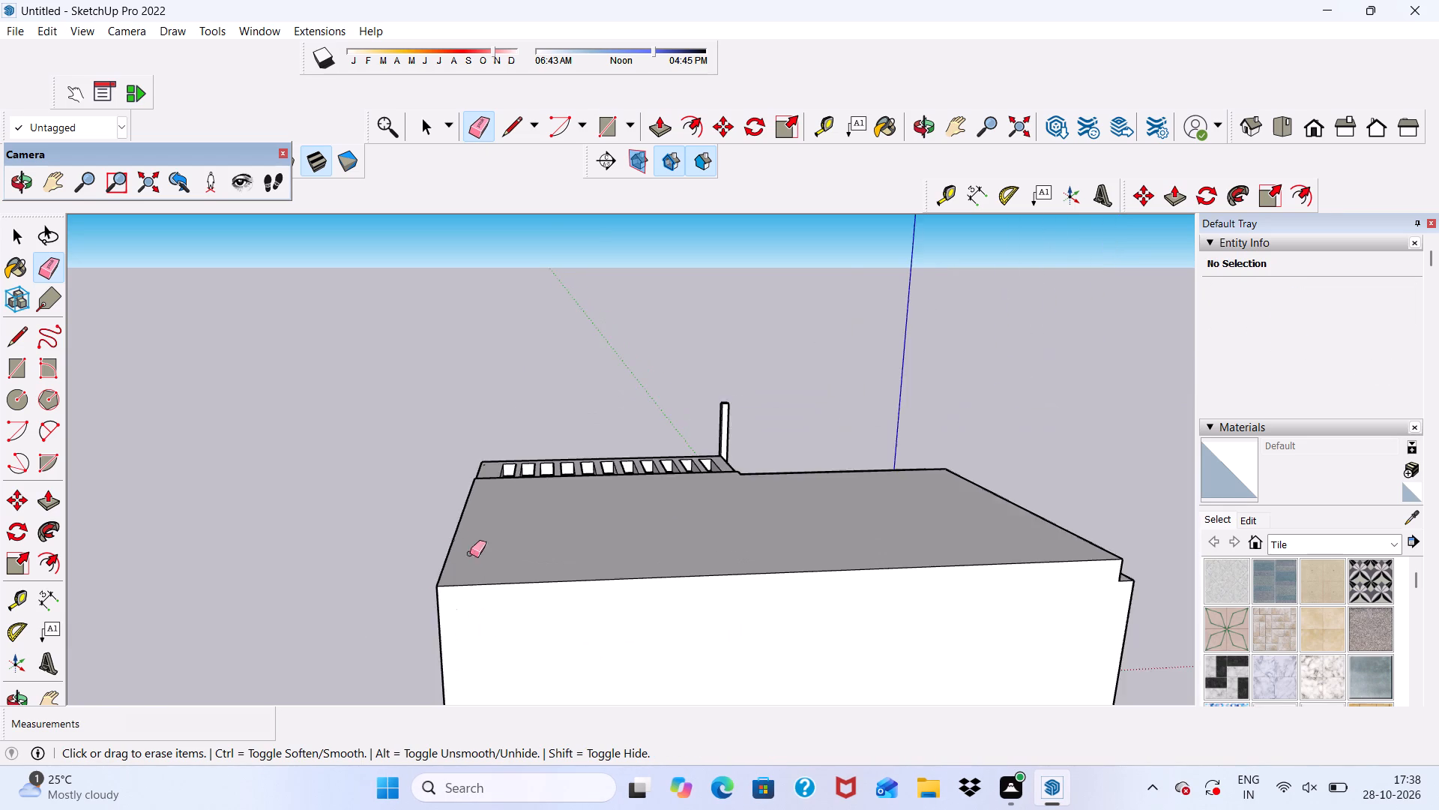
{"action": "scroll", "coordinate": [470, 553], "scroll_direction": "down", "scroll_amount": 5}
{"action": "middle_click_drag", "start_coordinate": [654, 663], "coordinate": [448, 691]}
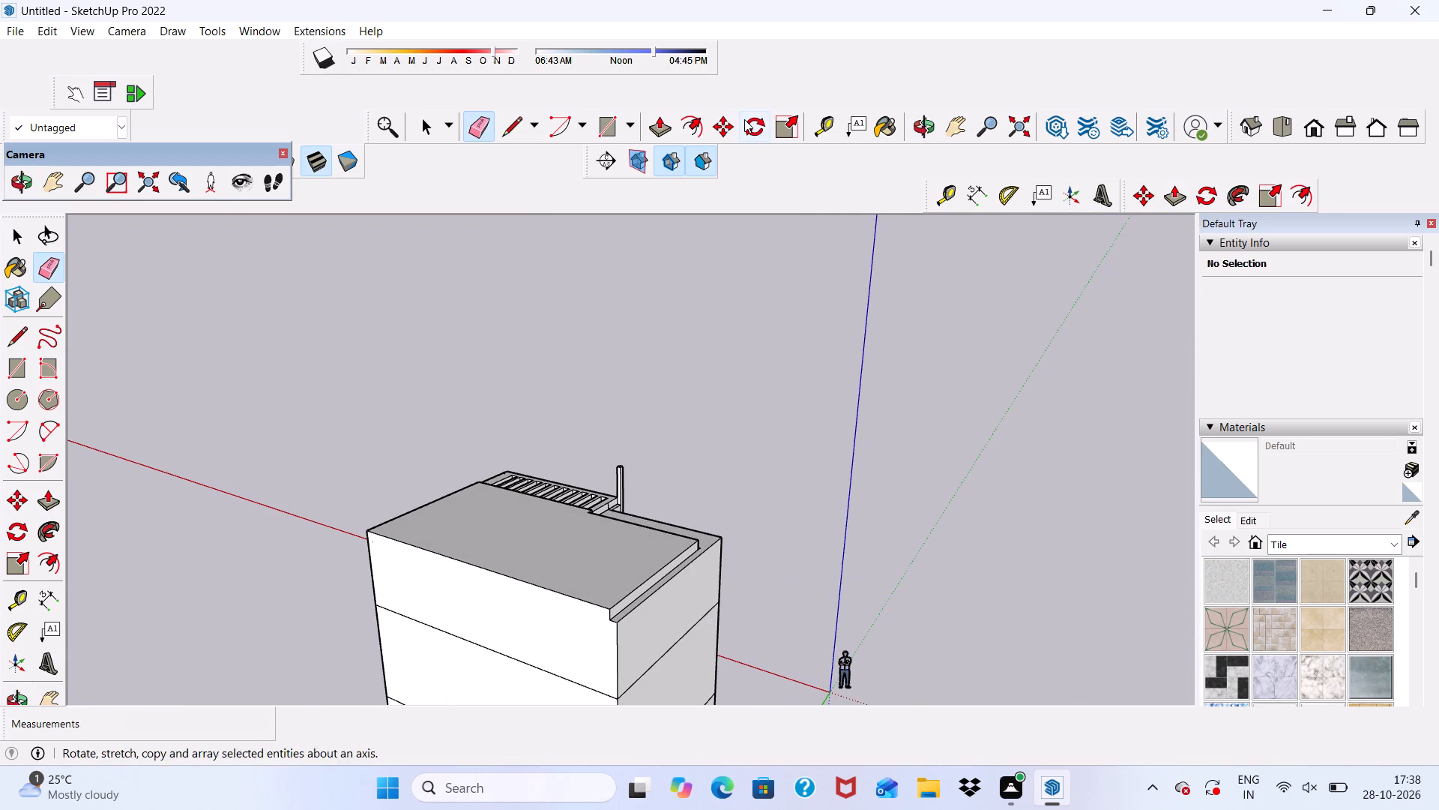
{"action": "left_click", "coordinate": [656, 129]}
{"action": "scroll", "coordinate": [667, 588], "scroll_direction": "up", "scroll_amount": 7}
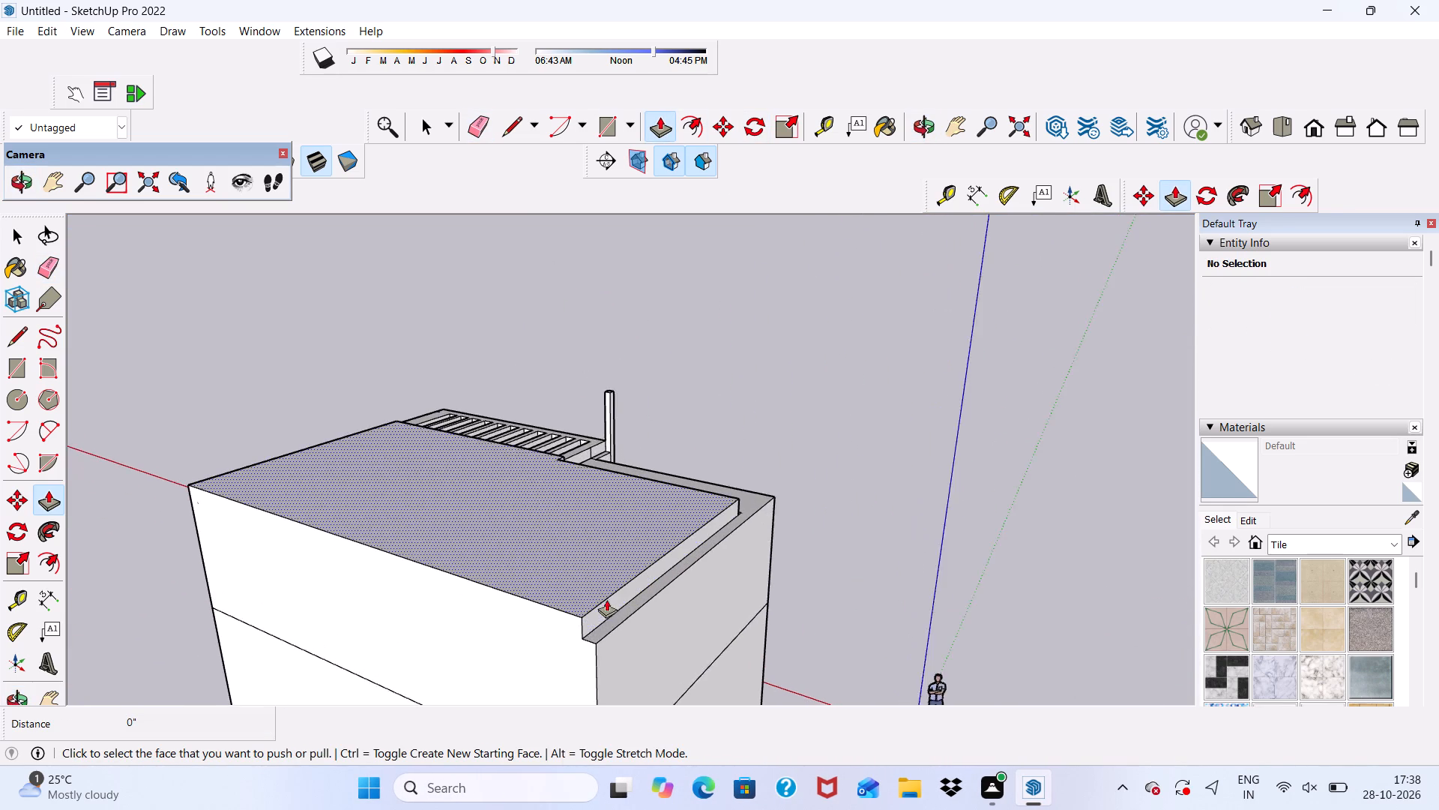
{"action": "scroll", "coordinate": [606, 599], "scroll_direction": "up", "scroll_amount": 3}
{"action": "left_click", "coordinate": [610, 607]}
{"action": "left_click", "coordinate": [613, 679]}
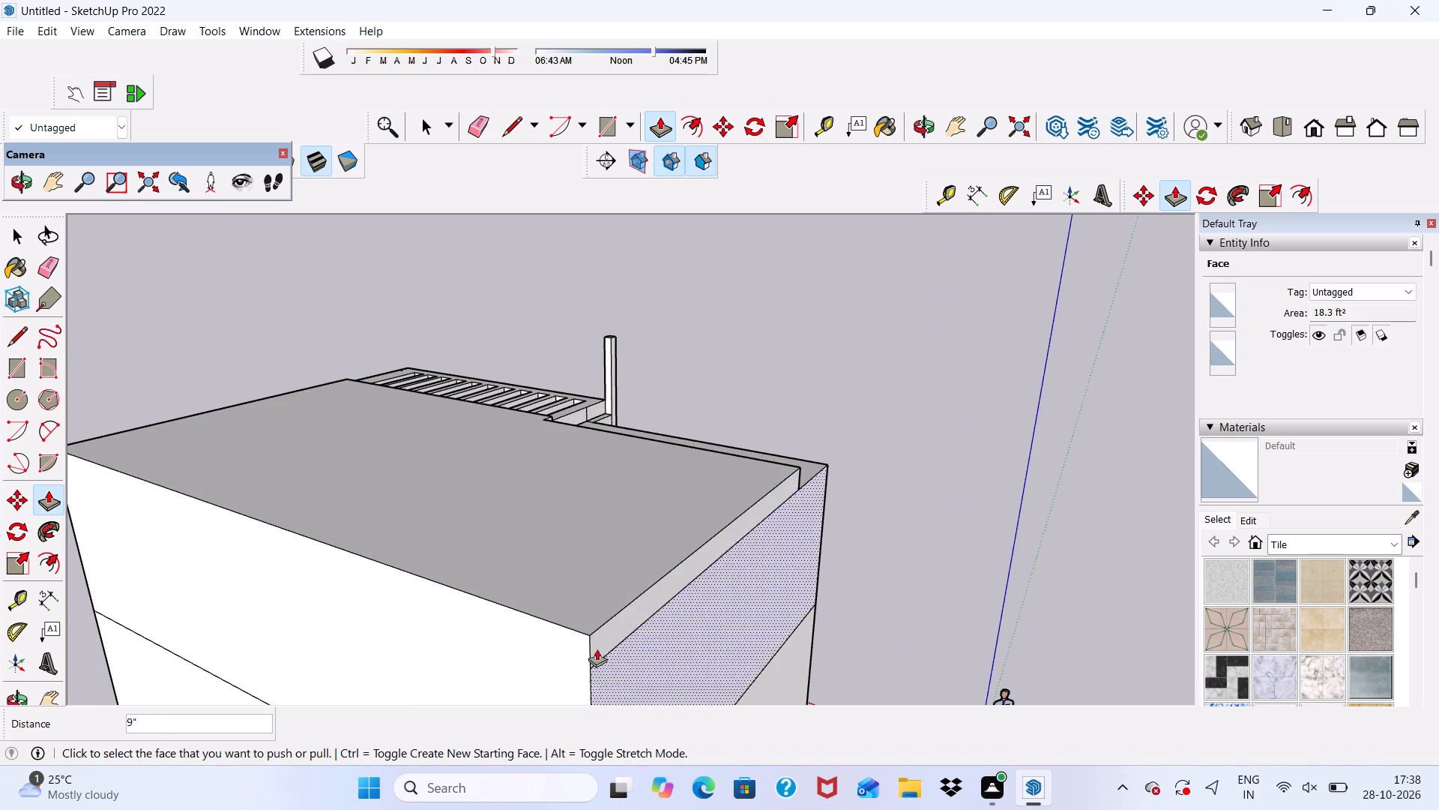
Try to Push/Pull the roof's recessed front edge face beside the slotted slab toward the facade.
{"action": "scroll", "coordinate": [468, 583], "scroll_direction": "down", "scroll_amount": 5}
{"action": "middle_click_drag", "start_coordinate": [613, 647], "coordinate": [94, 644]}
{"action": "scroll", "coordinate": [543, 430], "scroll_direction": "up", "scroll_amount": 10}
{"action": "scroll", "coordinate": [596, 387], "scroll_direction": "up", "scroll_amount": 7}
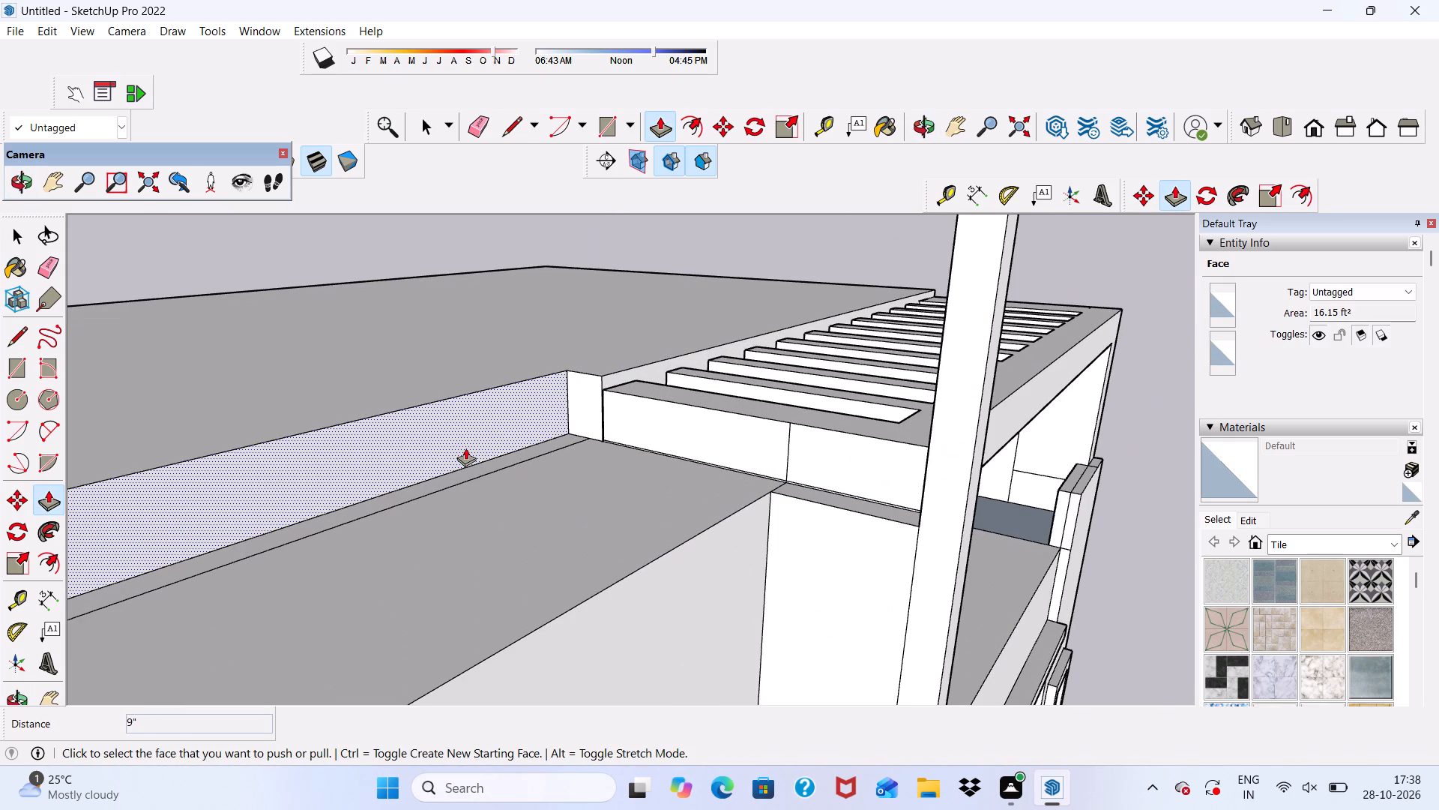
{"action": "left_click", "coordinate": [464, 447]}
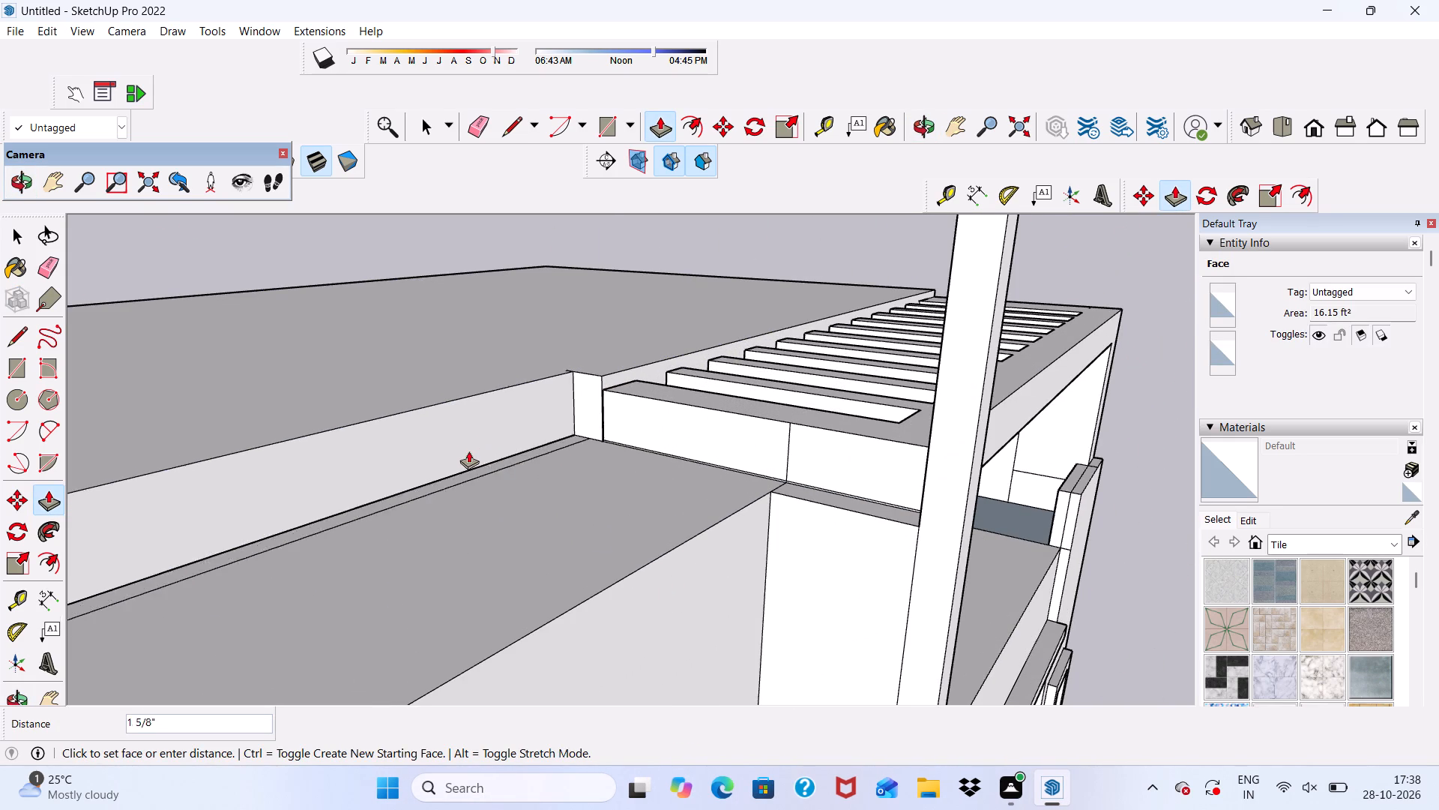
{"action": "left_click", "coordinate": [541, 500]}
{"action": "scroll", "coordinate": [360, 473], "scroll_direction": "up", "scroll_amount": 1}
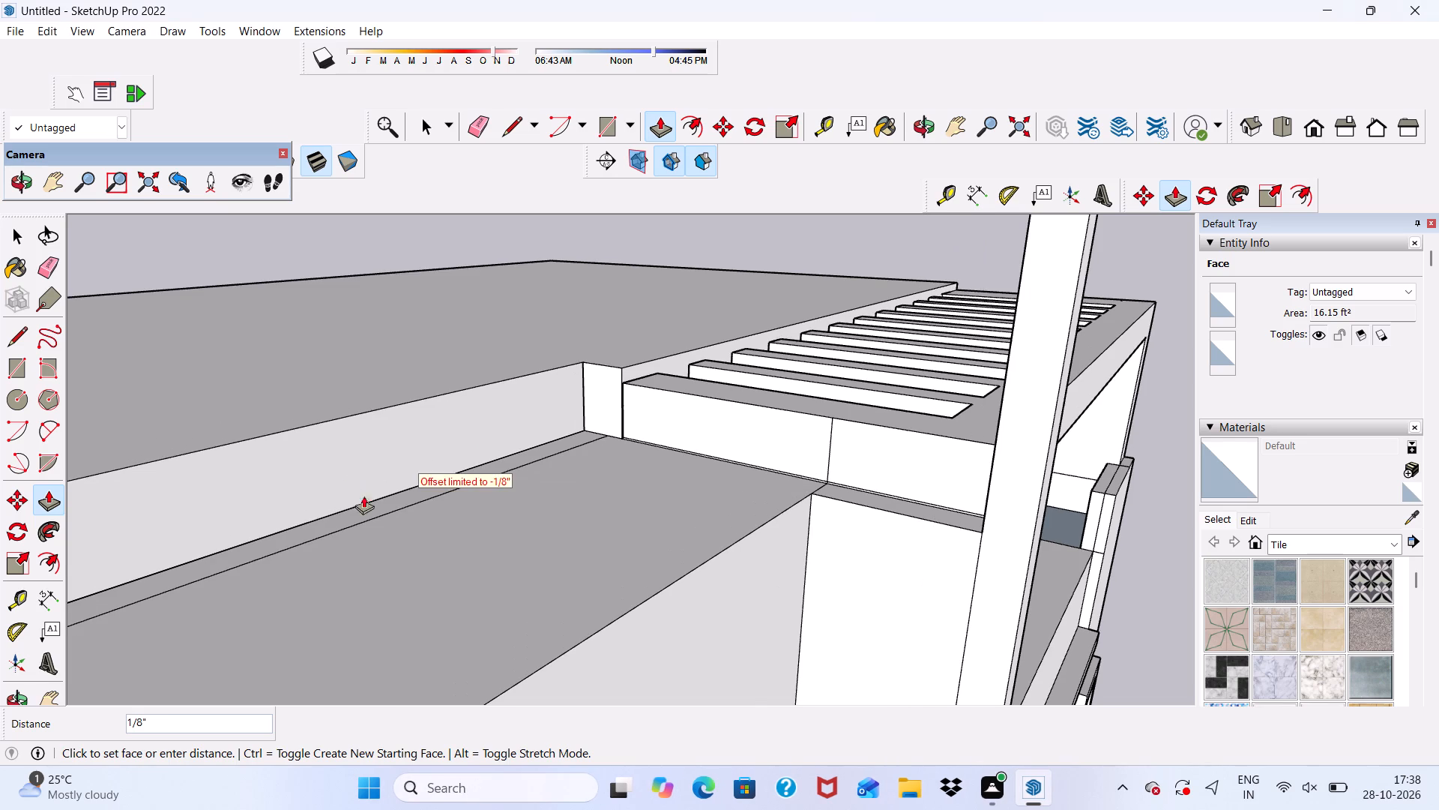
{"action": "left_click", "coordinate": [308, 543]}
Push/Pull the roof's front edge face beside the slotted slab outward 3 5/16" and another 3' 4 1/16", flush with the front wall.
{"action": "scroll", "coordinate": [263, 489], "scroll_direction": "down", "scroll_amount": 5}
{"action": "middle_click_drag", "start_coordinate": [352, 616], "coordinate": [156, 633]}
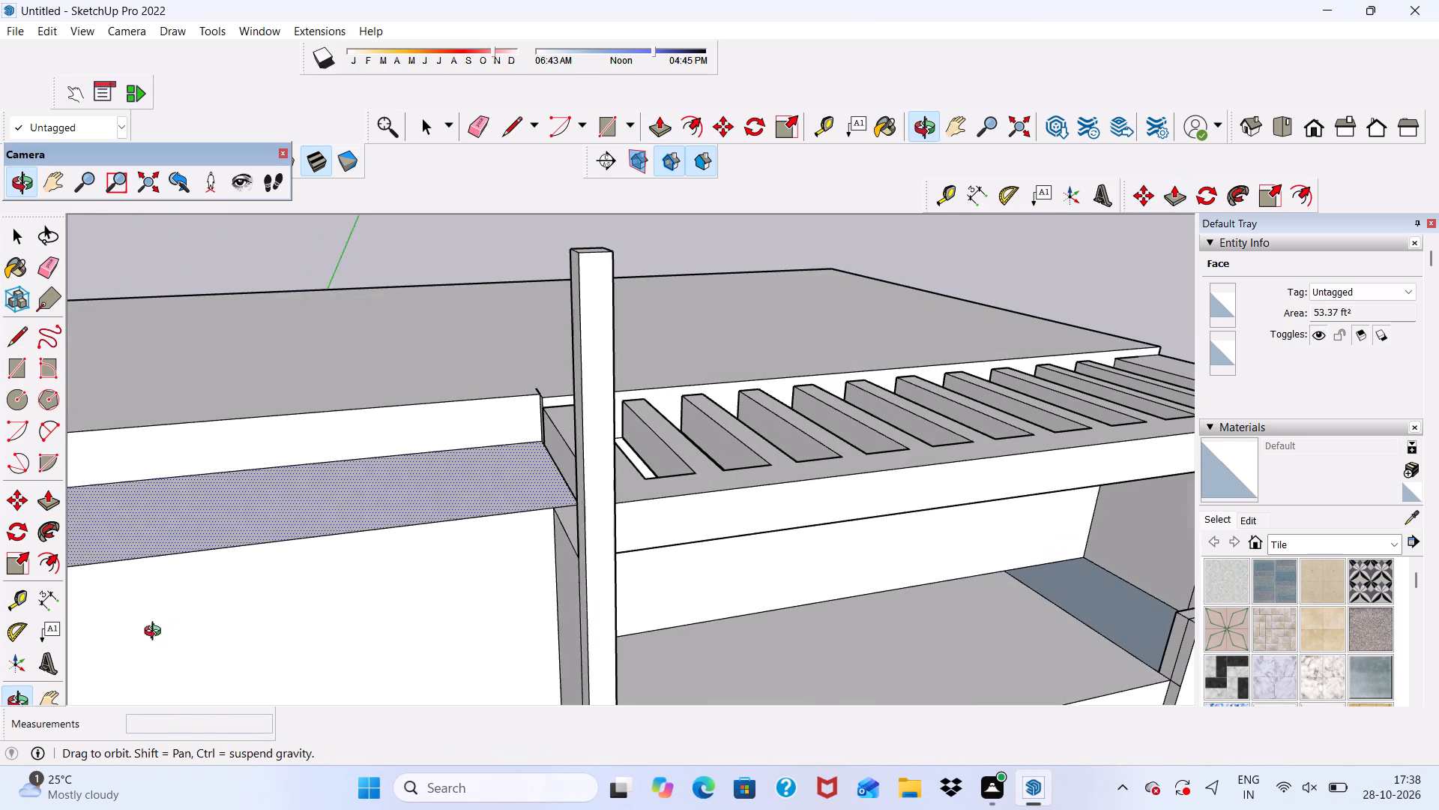
{"action": "middle_click_drag", "start_coordinate": [156, 633], "coordinate": [154, 633]}
{"action": "left_click", "coordinate": [321, 427]}
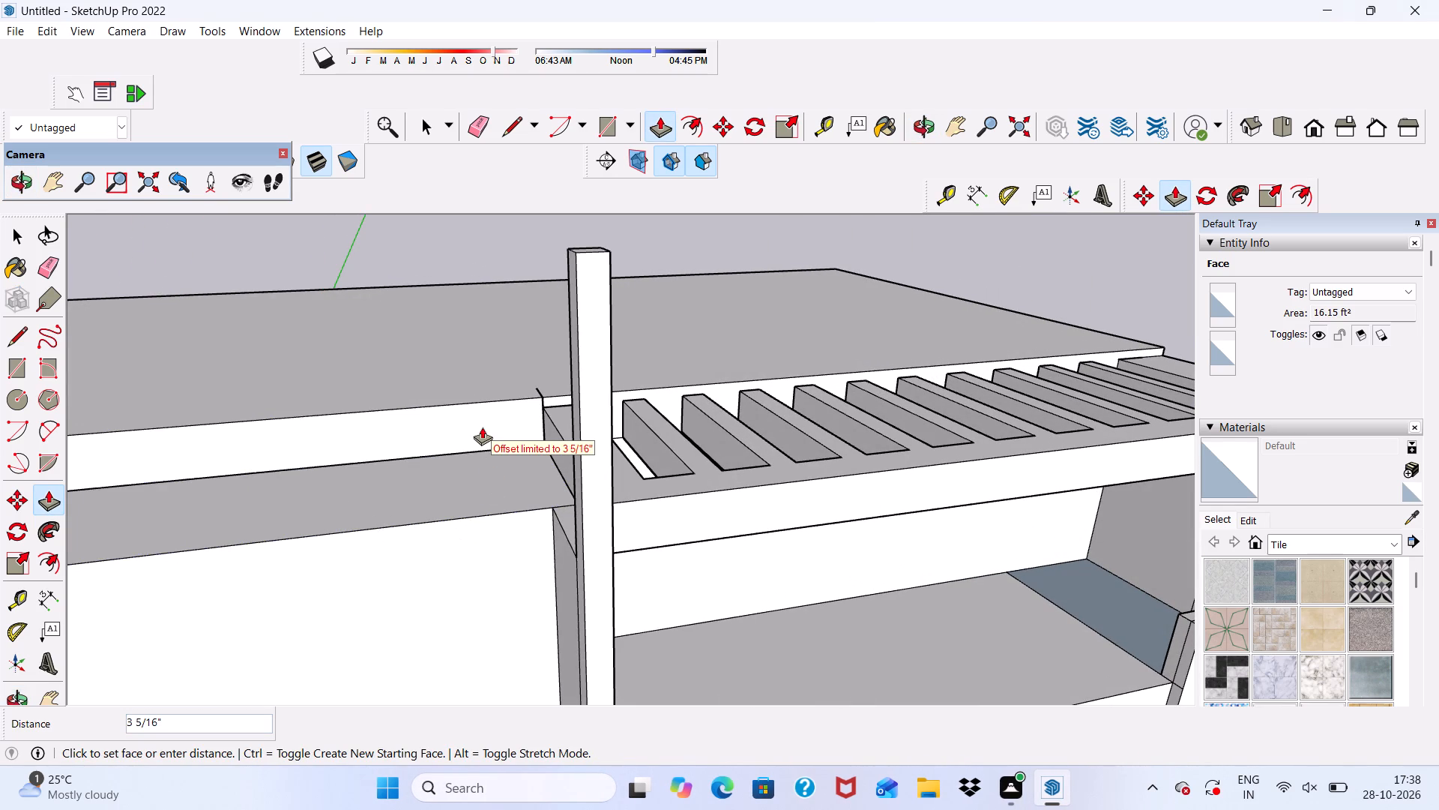
{"action": "left_click", "coordinate": [479, 424]}
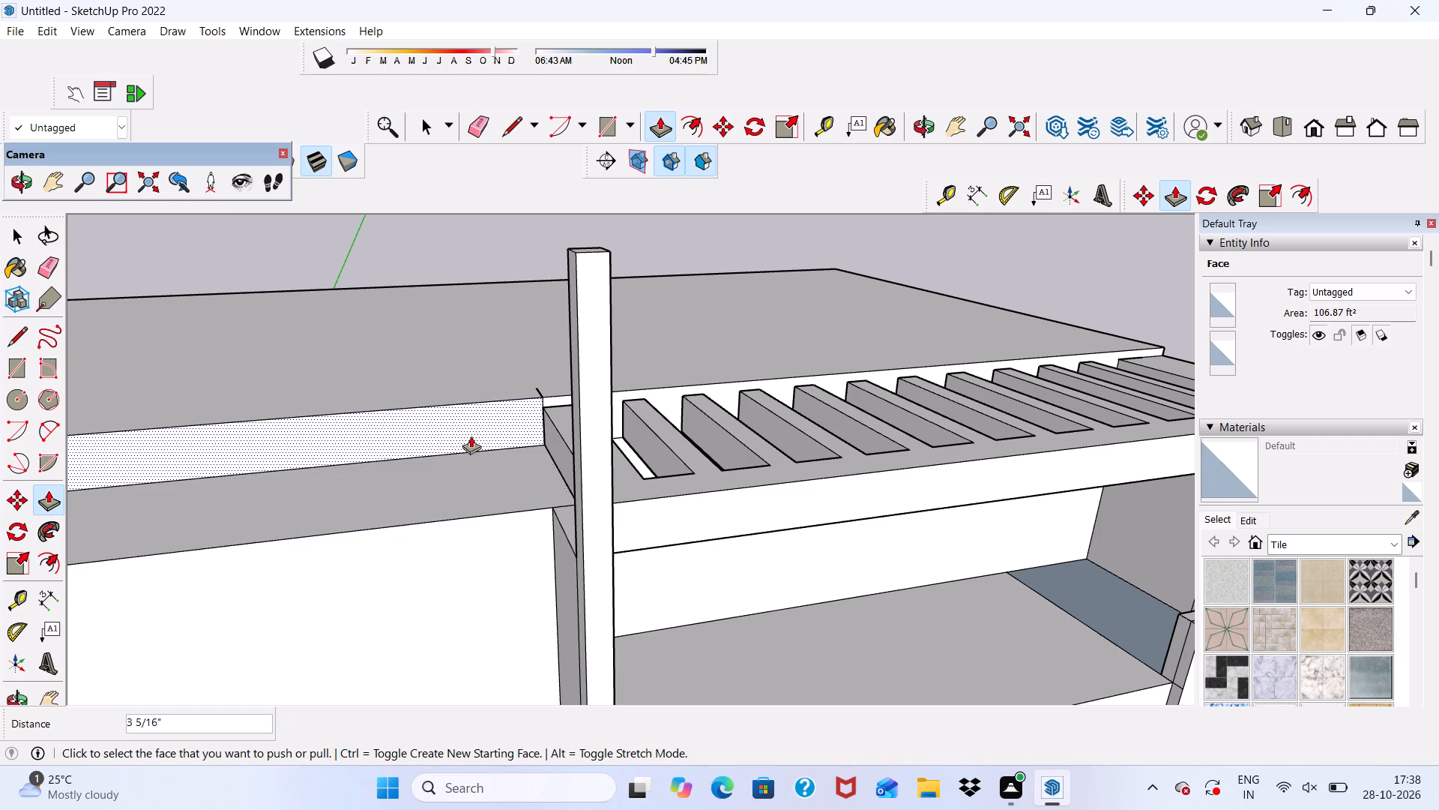
{"action": "left_click", "coordinate": [465, 425]}
{"action": "left_click", "coordinate": [508, 518]}
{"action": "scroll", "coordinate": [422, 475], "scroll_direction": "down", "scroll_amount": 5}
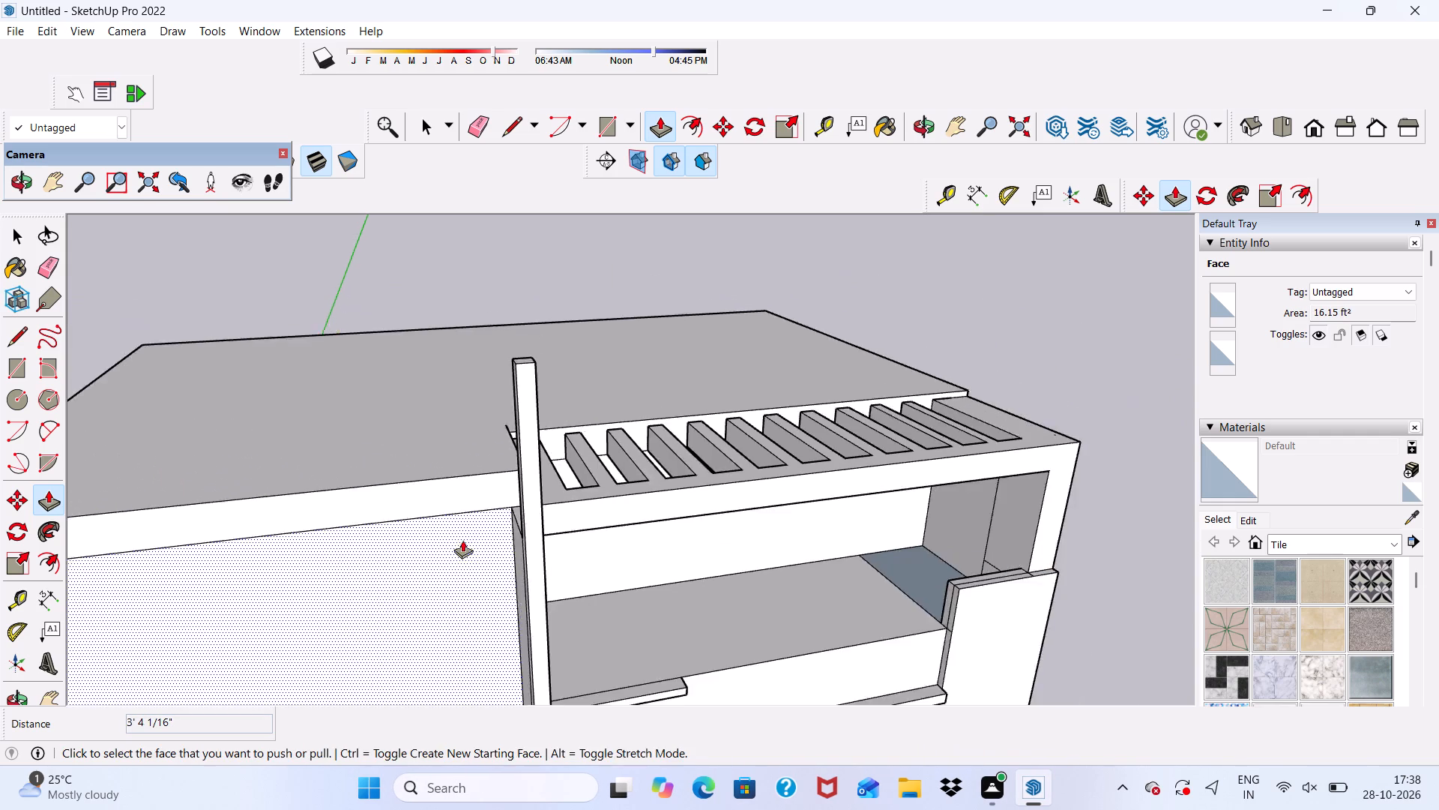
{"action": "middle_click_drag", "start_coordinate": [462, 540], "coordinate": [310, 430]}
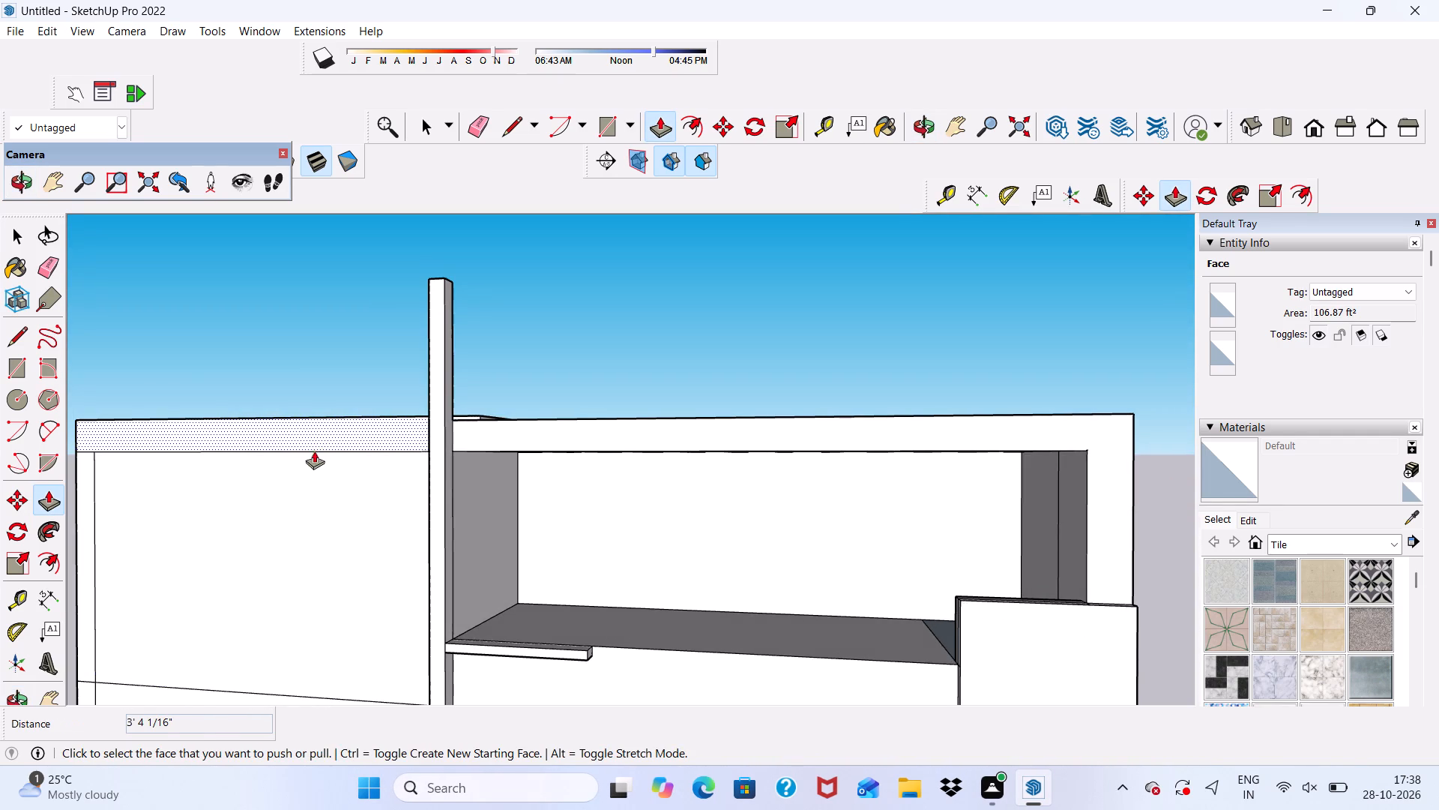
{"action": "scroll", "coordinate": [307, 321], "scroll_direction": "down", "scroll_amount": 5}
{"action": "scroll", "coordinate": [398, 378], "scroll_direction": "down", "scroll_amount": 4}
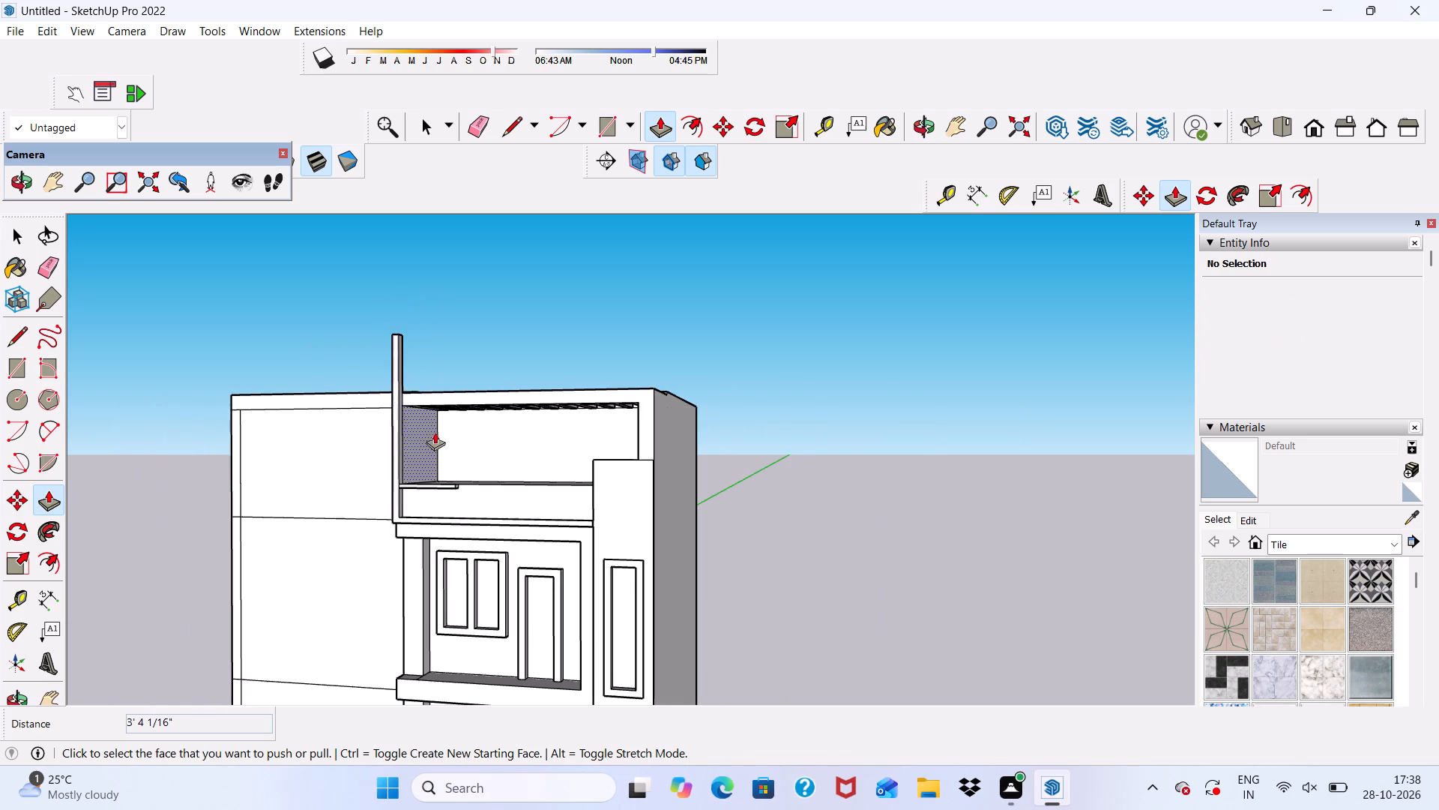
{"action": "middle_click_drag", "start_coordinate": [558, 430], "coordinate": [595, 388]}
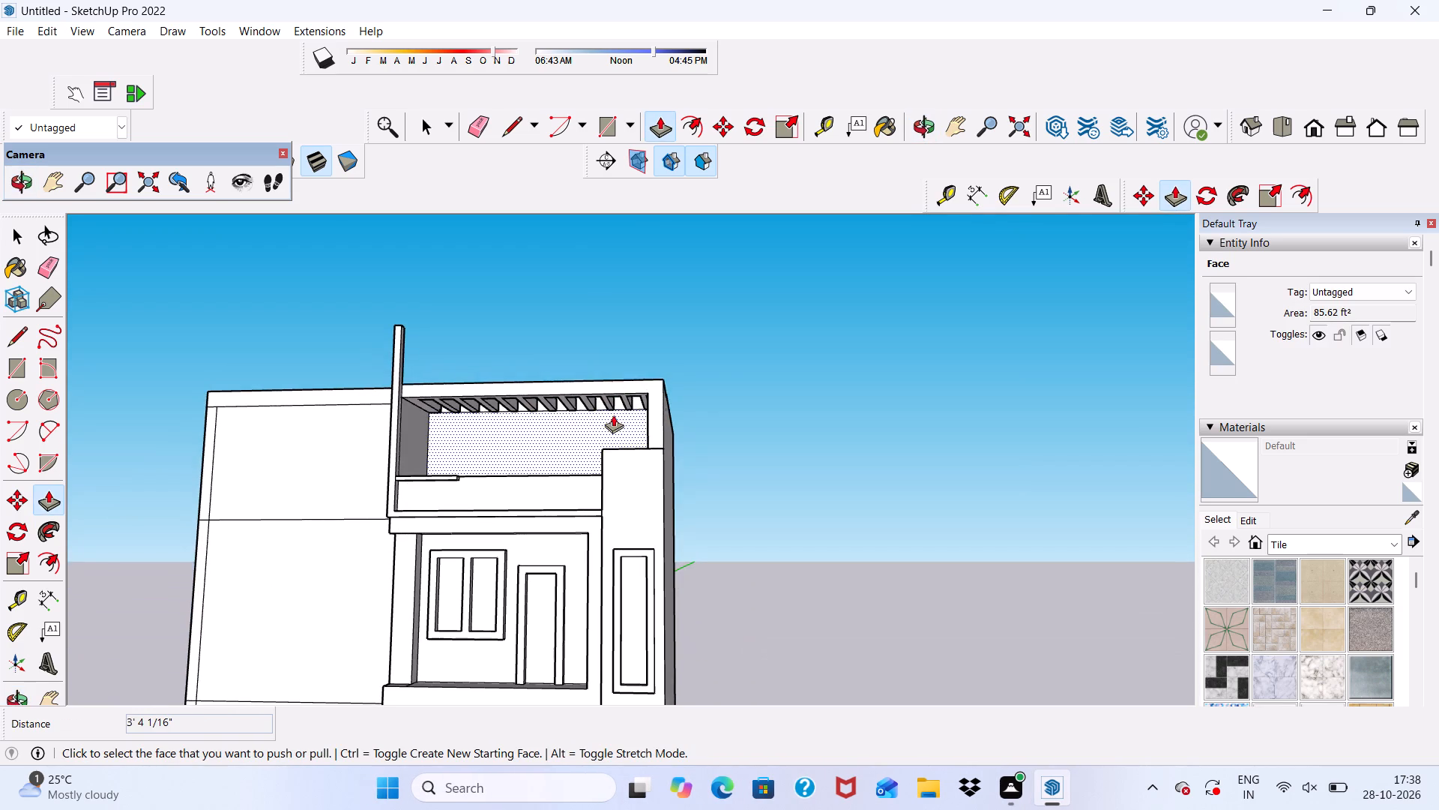
Erase the remaining horizontal seam segments on the rear wall beneath the gaps between the roof slats.
{"action": "scroll", "coordinate": [608, 412], "scroll_direction": "up", "scroll_amount": 4}
{"action": "scroll", "coordinate": [528, 322], "scroll_direction": "down", "scroll_amount": 1}
{"action": "scroll", "coordinate": [473, 421], "scroll_direction": "up", "scroll_amount": 5}
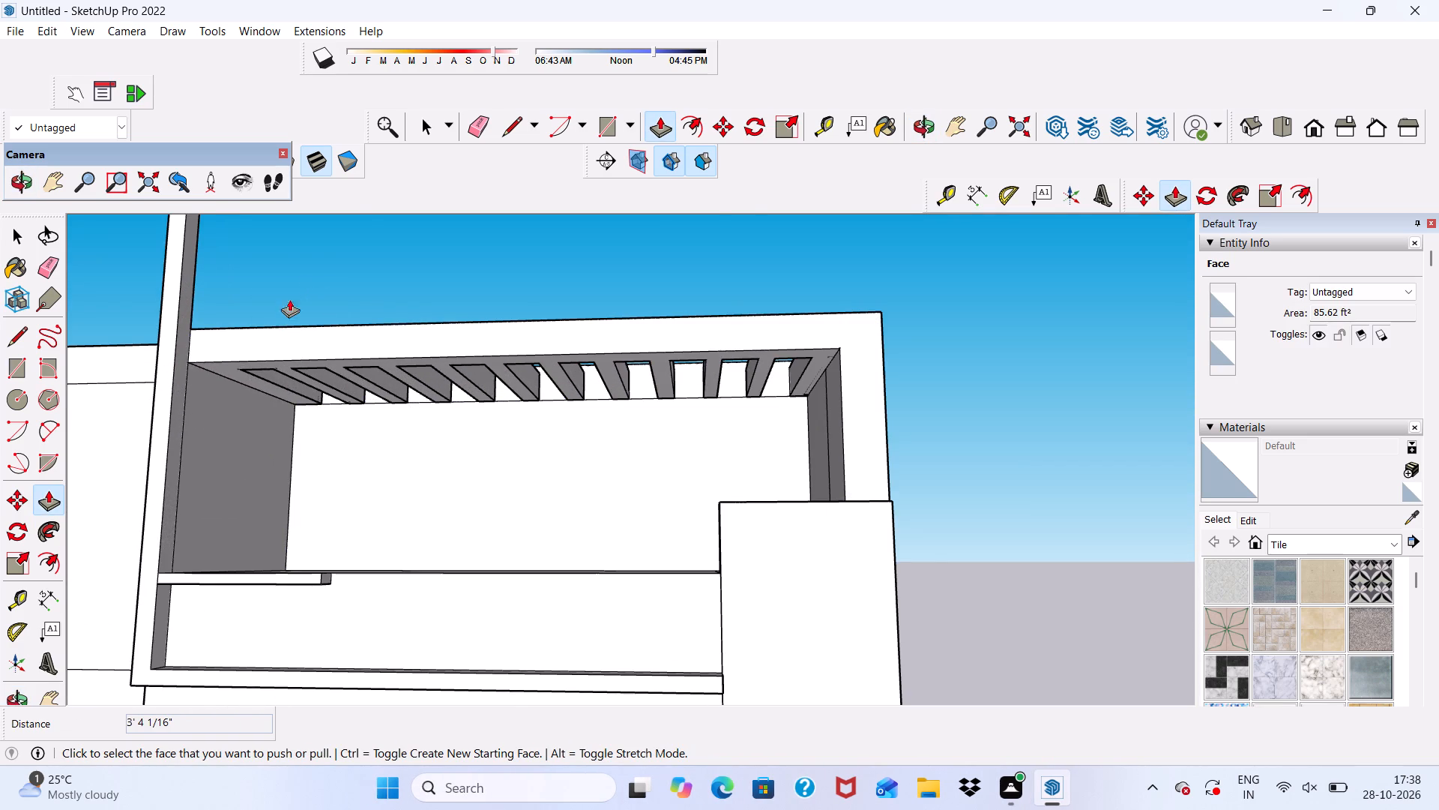
{"action": "left_click", "coordinate": [479, 120]}
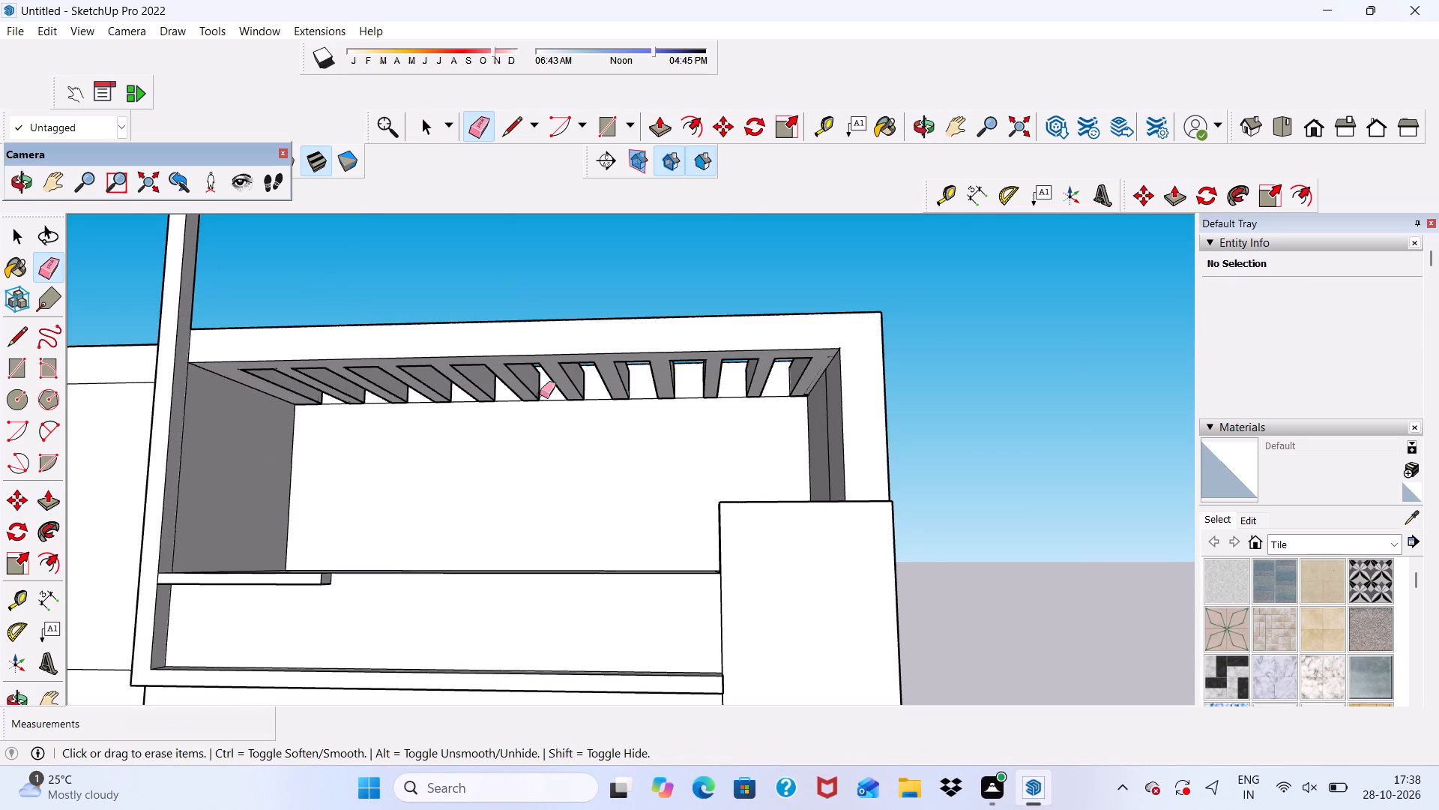
{"action": "scroll", "coordinate": [550, 410], "scroll_direction": "up", "scroll_amount": 3}
{"action": "left_click_drag", "start_coordinate": [606, 384], "coordinate": [611, 410]}
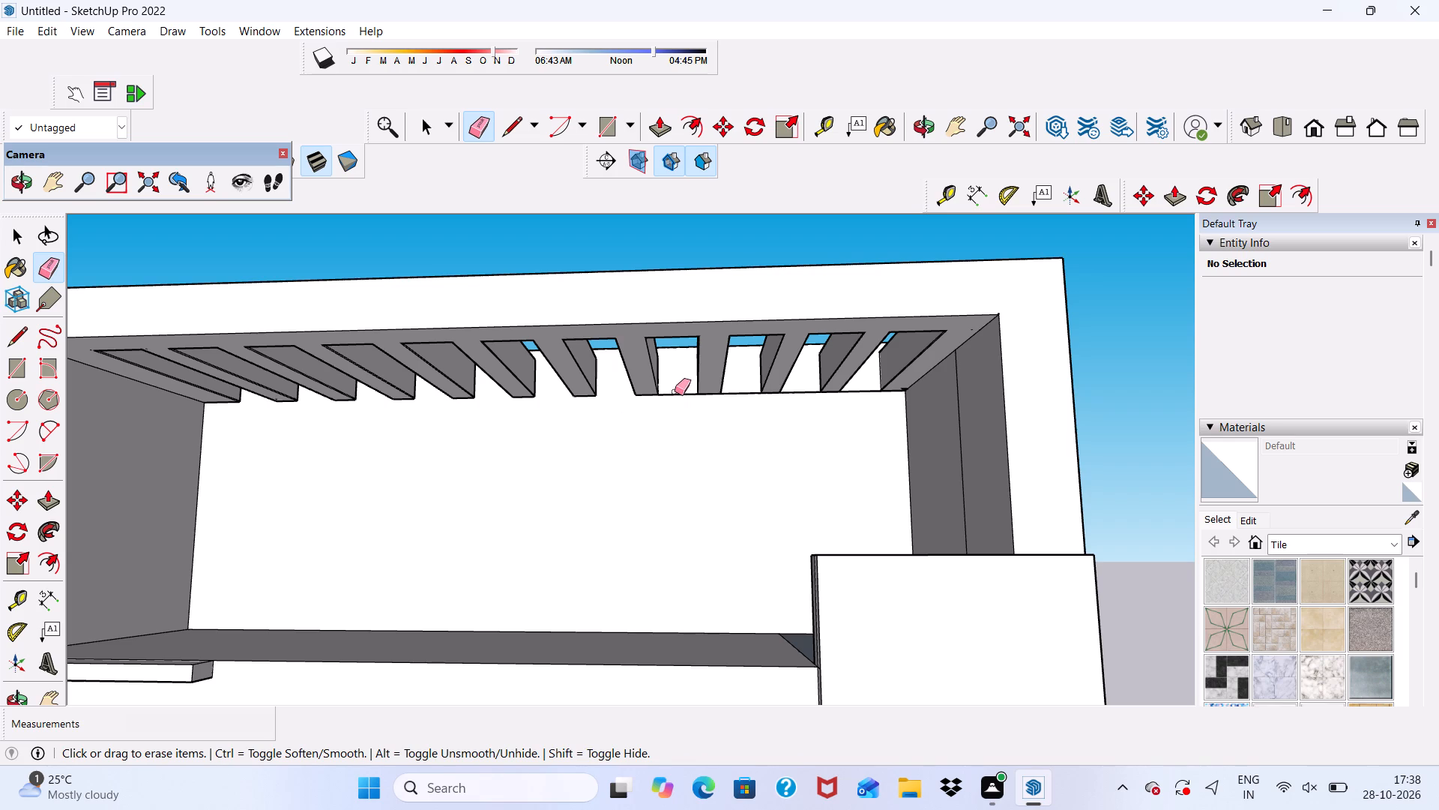
{"action": "left_click", "coordinate": [675, 391]}
{"action": "left_click_drag", "start_coordinate": [746, 383], "coordinate": [748, 398]}
{"action": "scroll", "coordinate": [900, 402], "scroll_direction": "up", "scroll_amount": 2}
{"action": "scroll", "coordinate": [893, 385], "scroll_direction": "down", "scroll_amount": 4}
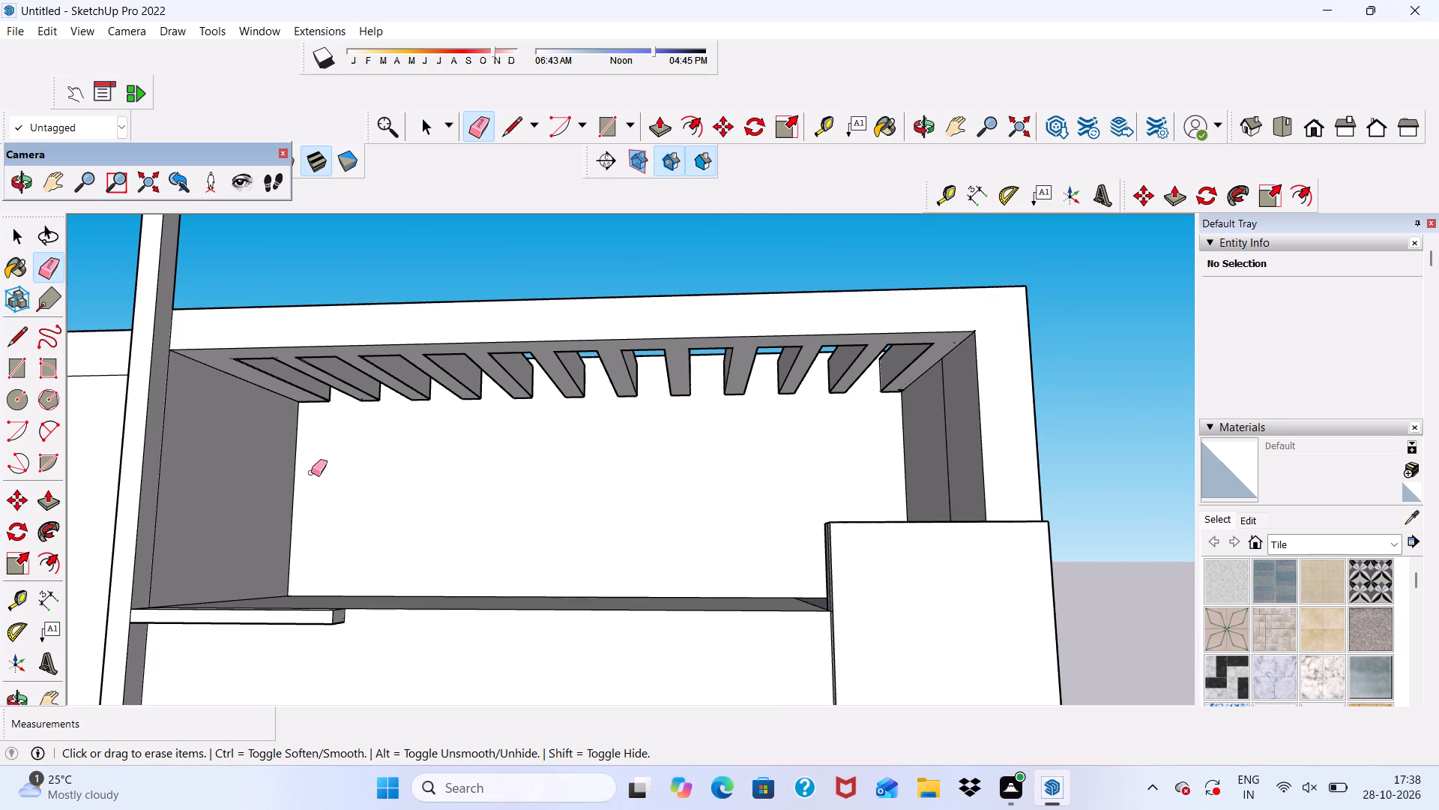
Erase the short stray edge on top of the roof at the inner corner of the slotted opening.
{"action": "scroll", "coordinate": [311, 472], "scroll_direction": "down", "scroll_amount": 3}
{"action": "scroll", "coordinate": [451, 472], "scroll_direction": "down", "scroll_amount": 1}
{"action": "middle_click_drag", "start_coordinate": [467, 488], "coordinate": [238, 616]}
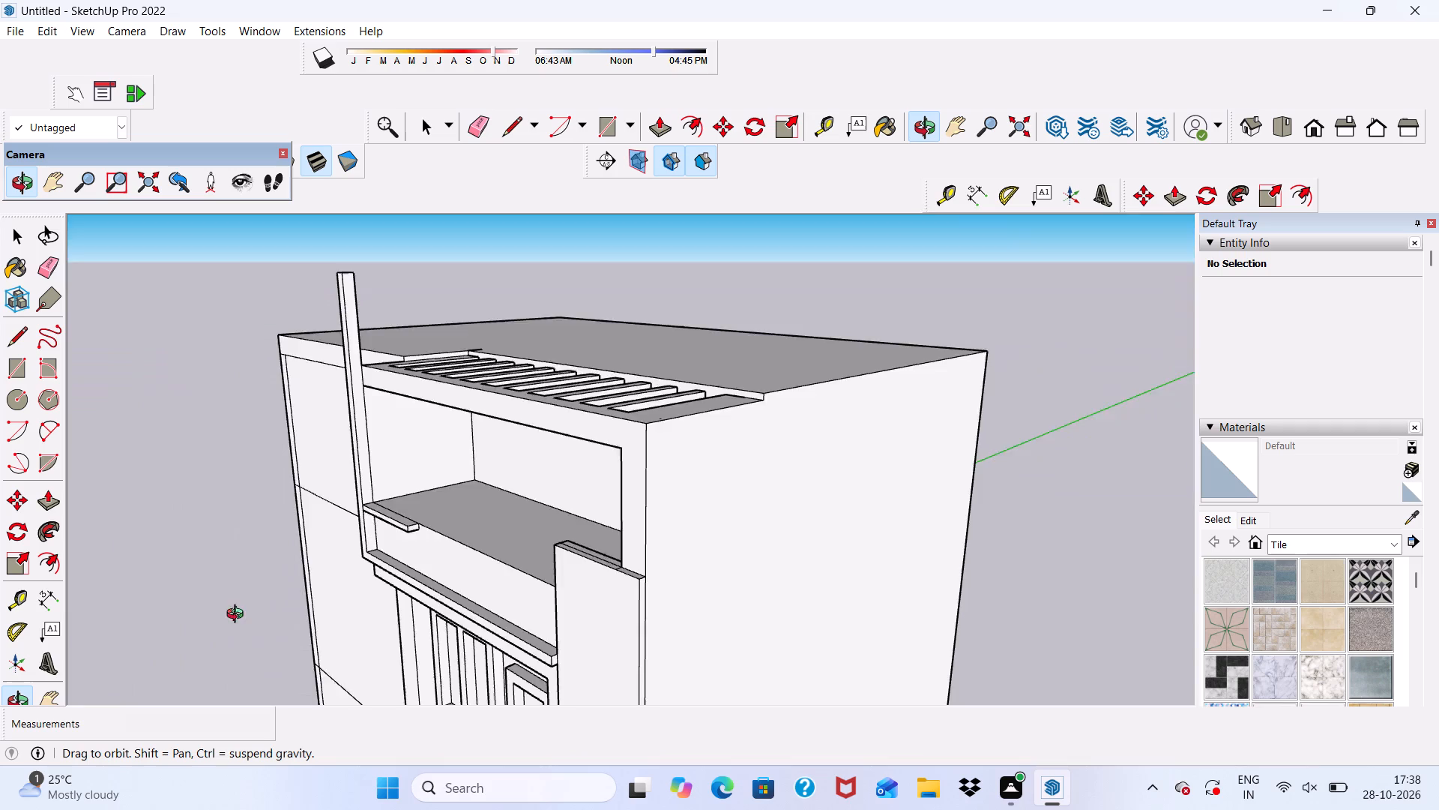
{"action": "middle_click_drag", "start_coordinate": [238, 616], "coordinate": [324, 643]}
{"action": "scroll", "coordinate": [338, 360], "scroll_direction": "up", "scroll_amount": 3}
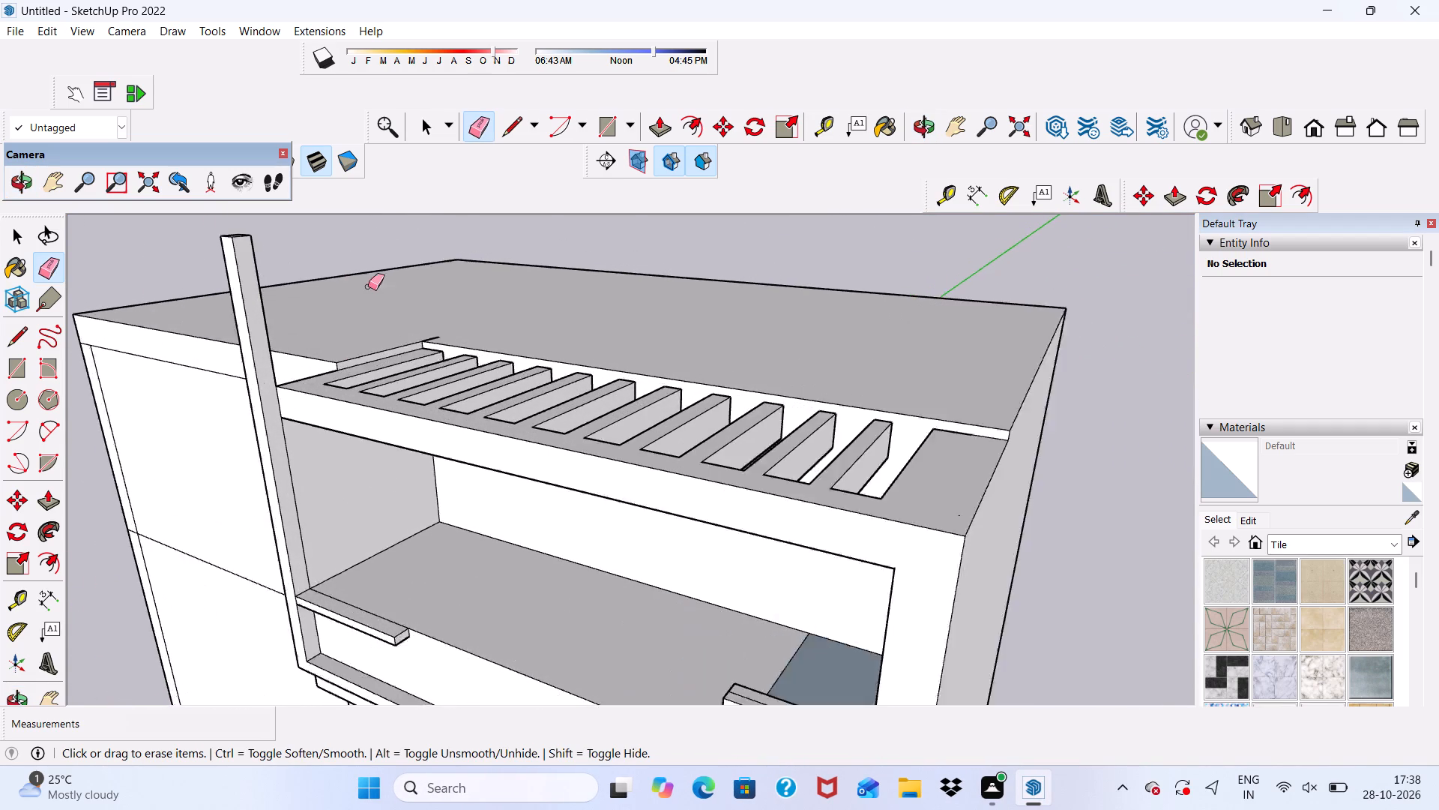
{"action": "scroll", "coordinate": [368, 286], "scroll_direction": "up", "scroll_amount": 1}
{"action": "scroll", "coordinate": [512, 340], "scroll_direction": "up", "scroll_amount": 8}
{"action": "left_click_drag", "start_coordinate": [394, 346], "coordinate": [400, 353]}
{"action": "scroll", "coordinate": [414, 381], "scroll_direction": "down", "scroll_amount": 3}
Erase the extra lengthwise line near the lower edge of two roof slats, on their faces toward the tall vertical fin.
{"action": "middle_click_drag", "start_coordinate": [420, 373], "coordinate": [443, 315]}
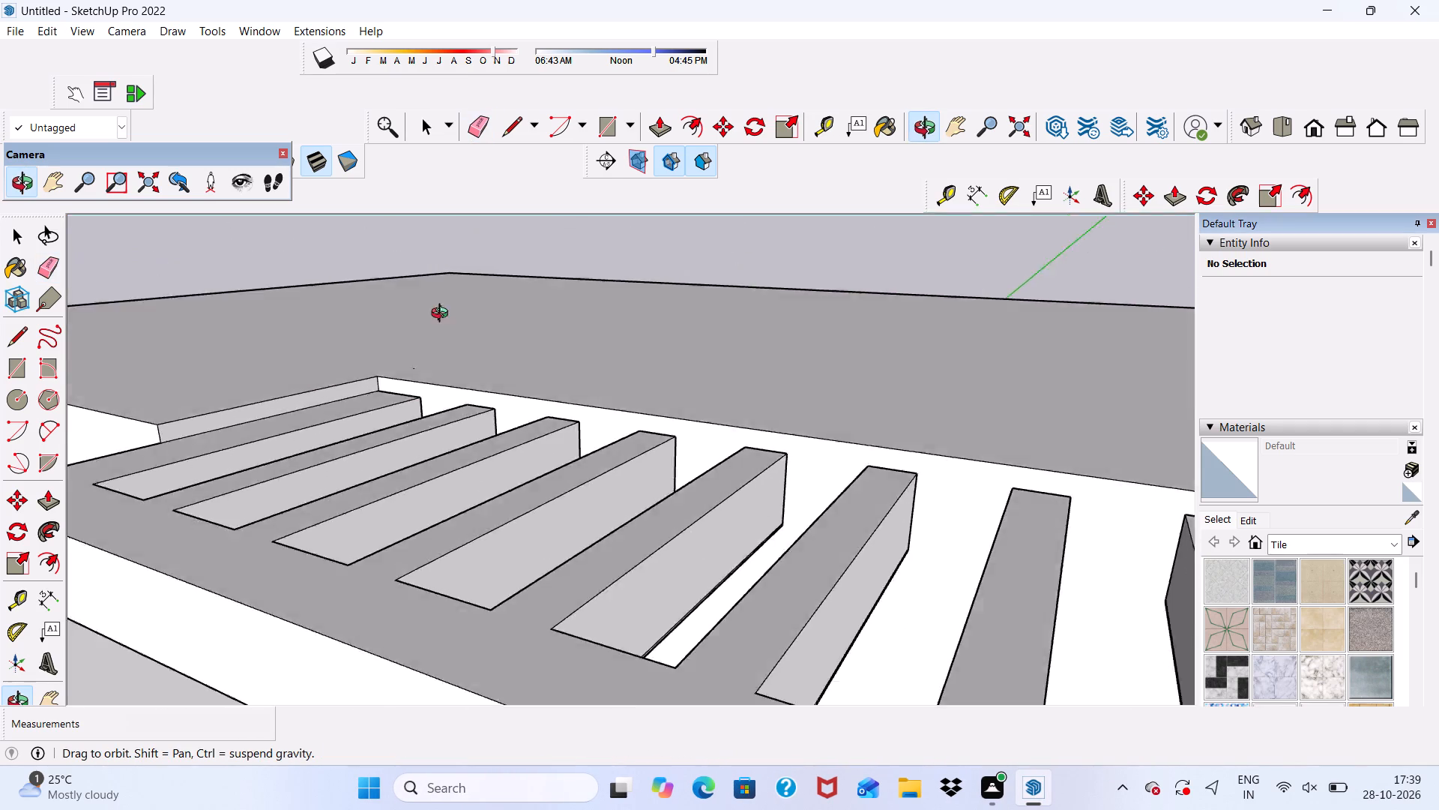
{"action": "middle_click_drag", "start_coordinate": [443, 315], "coordinate": [659, 157]}
{"action": "scroll", "coordinate": [566, 241], "scroll_direction": "down", "scroll_amount": 5}
{"action": "scroll", "coordinate": [518, 313], "scroll_direction": "down", "scroll_amount": 8}
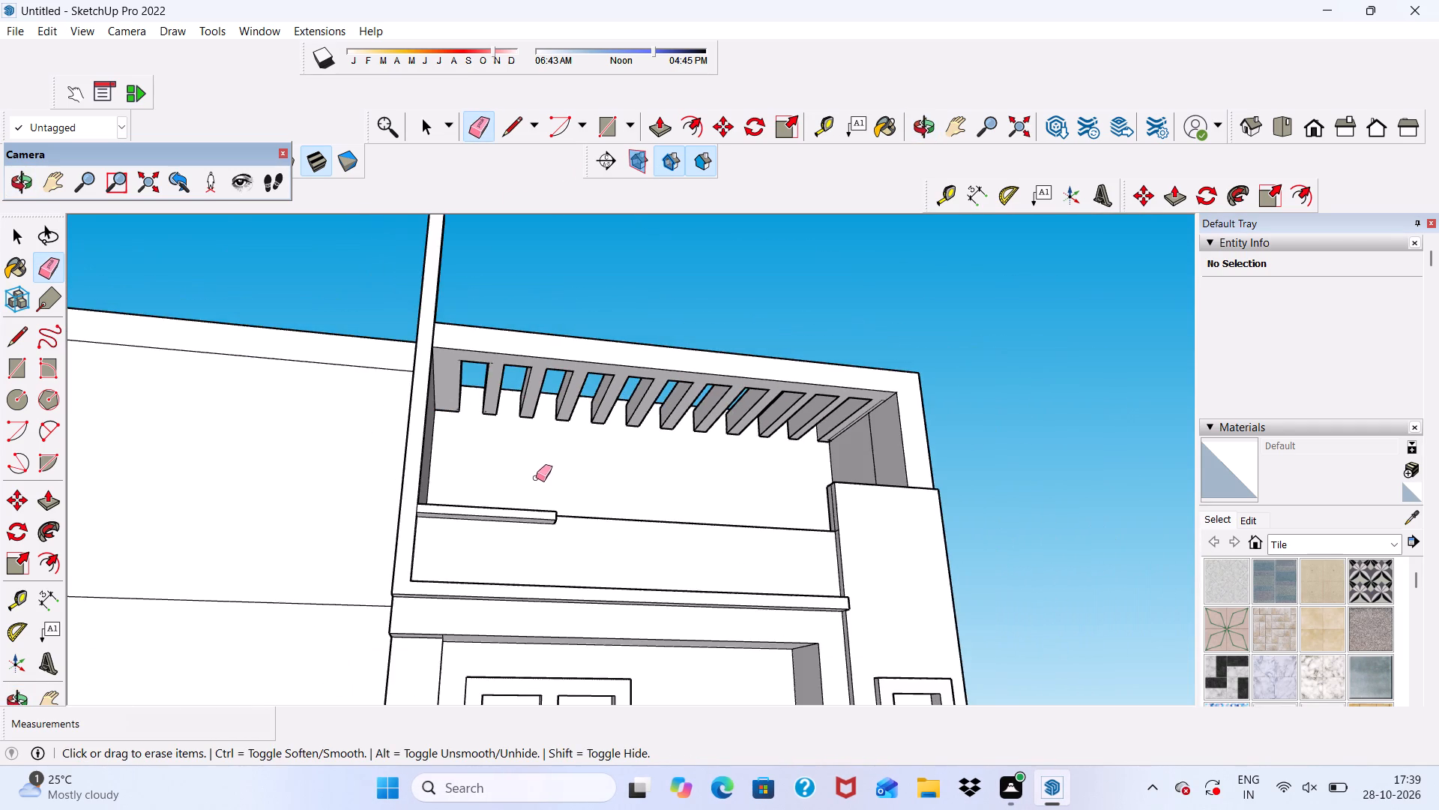
{"action": "middle_click_drag", "start_coordinate": [539, 485], "coordinate": [552, 460]}
{"action": "scroll", "coordinate": [552, 460], "scroll_direction": "up", "scroll_amount": 16}
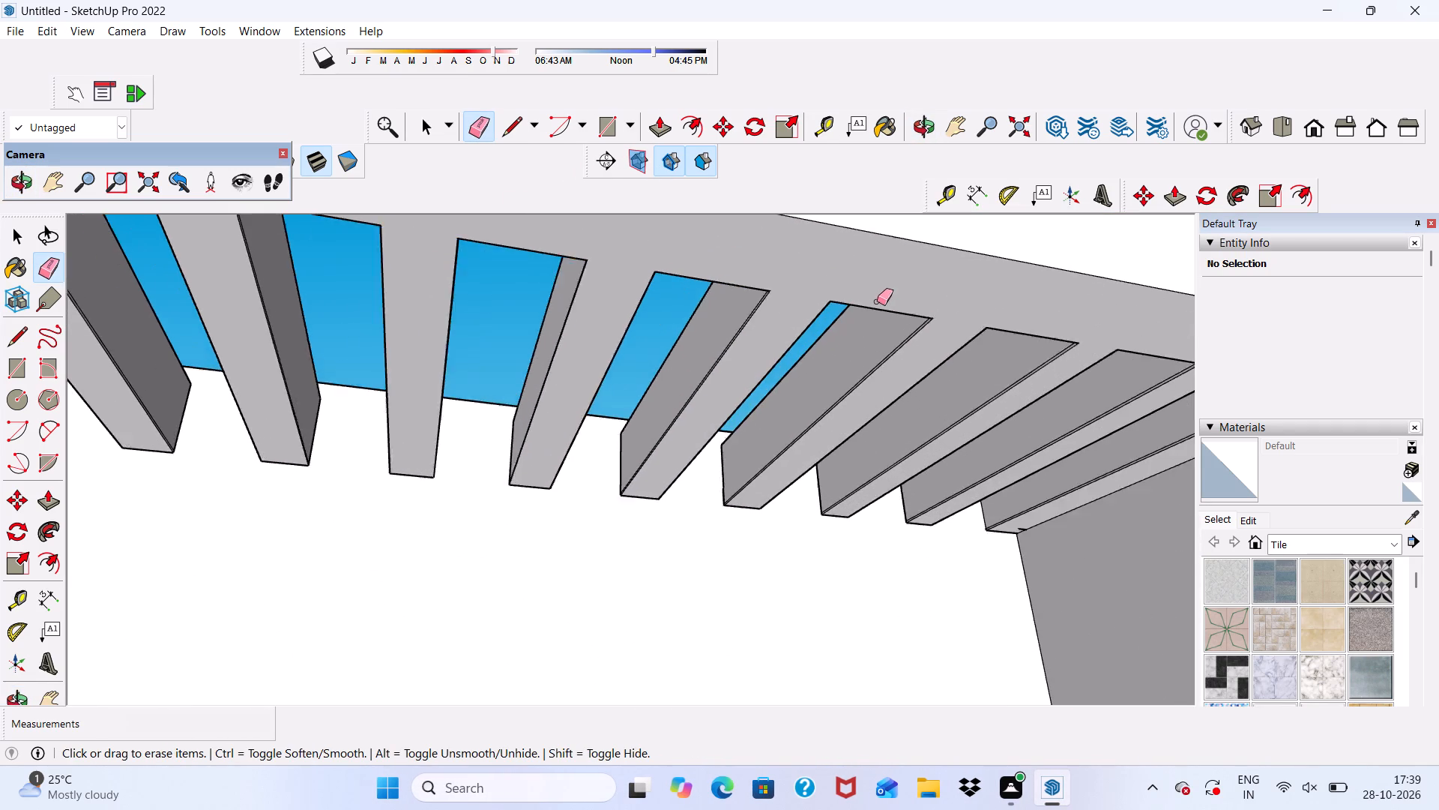
{"action": "scroll", "coordinate": [877, 301], "scroll_direction": "up", "scroll_amount": 18}
{"action": "left_click", "coordinate": [914, 413]}
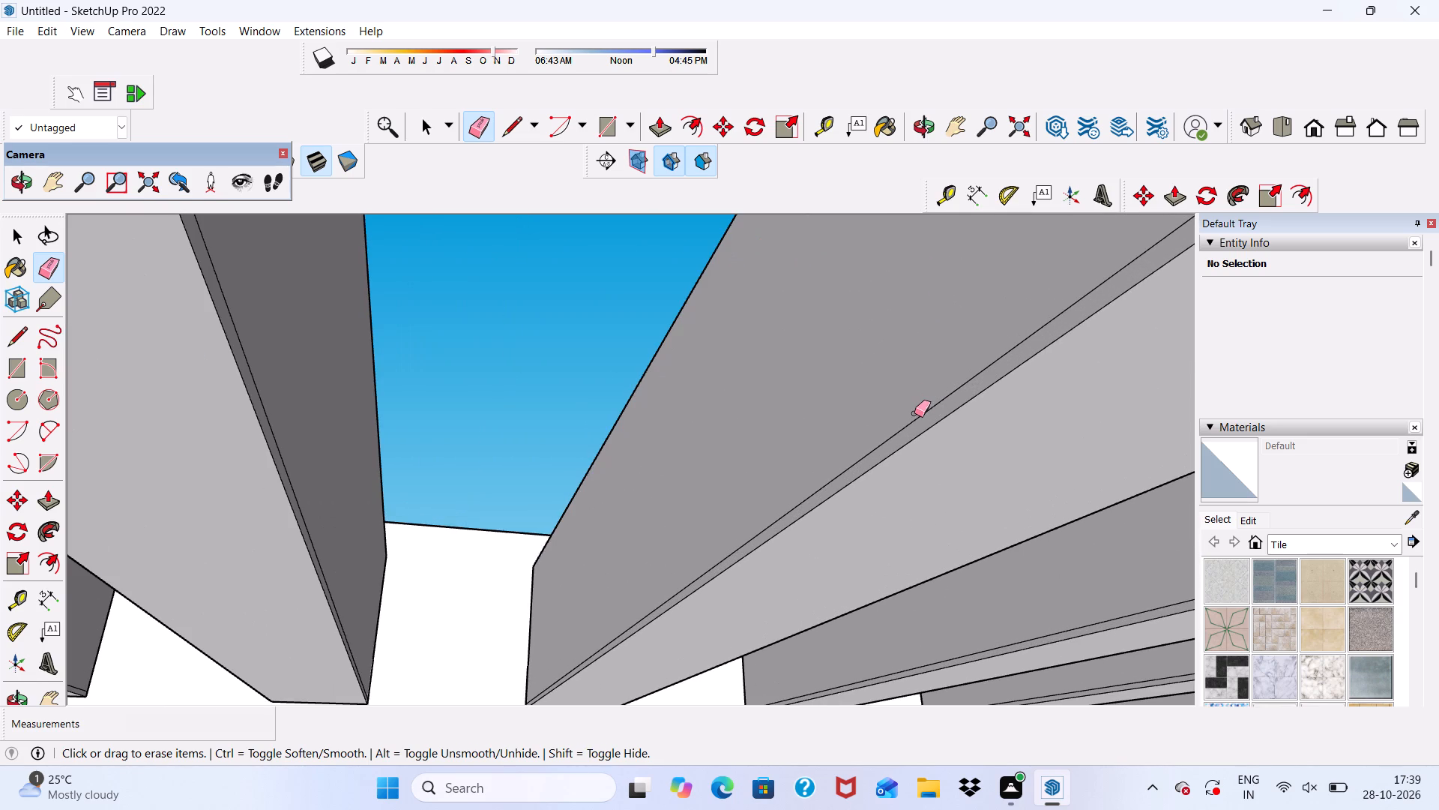
{"action": "scroll", "coordinate": [842, 391], "scroll_direction": "down", "scroll_amount": 3}
{"action": "scroll", "coordinate": [853, 436], "scroll_direction": "up", "scroll_amount": 3}
{"action": "left_click", "coordinate": [854, 437]}
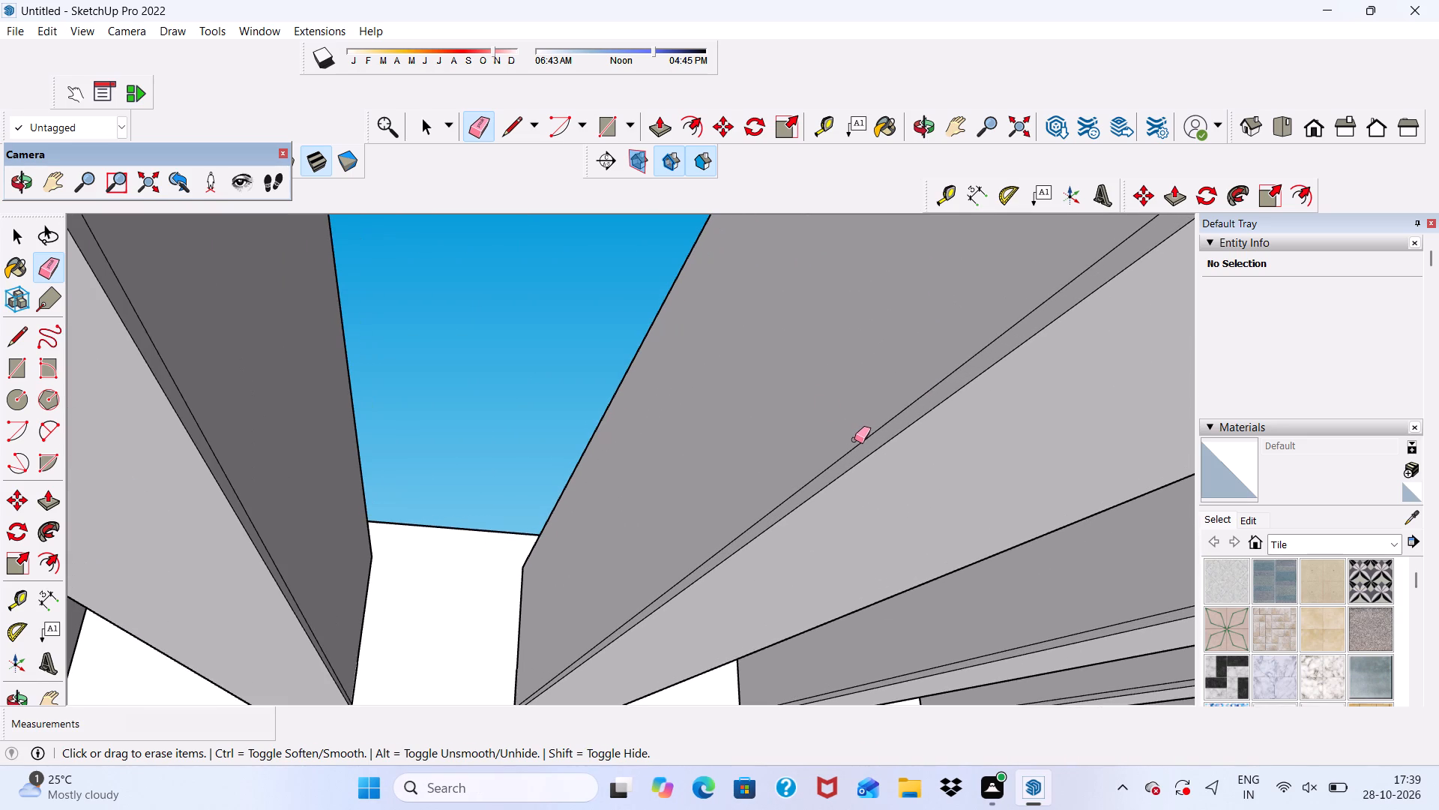
{"action": "left_click_drag", "start_coordinate": [855, 451], "coordinate": [855, 445]}
{"action": "scroll", "coordinate": [735, 391], "scroll_direction": "down", "scroll_amount": 4}
{"action": "scroll", "coordinate": [821, 514], "scroll_direction": "up", "scroll_amount": 5}
{"action": "scroll", "coordinate": [825, 577], "scroll_direction": "down", "scroll_amount": 4}
{"action": "scroll", "coordinate": [883, 700], "scroll_direction": "up", "scroll_amount": 10}
{"action": "left_click", "coordinate": [842, 632]}
{"action": "scroll", "coordinate": [685, 571], "scroll_direction": "down", "scroll_amount": 4}
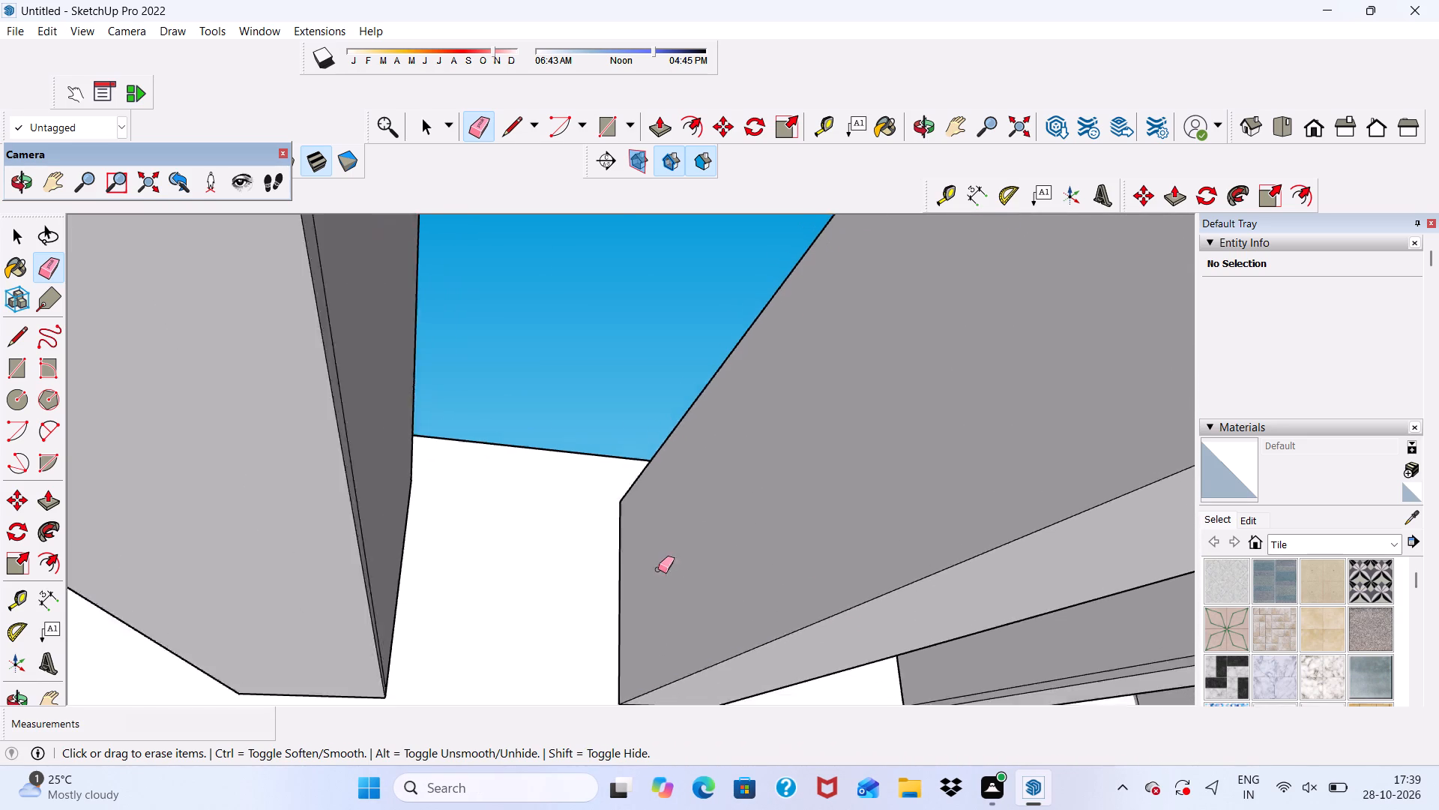
Erase the same extra lengthwise line on the last two slats before the side wall, on their fin-facing sides.
{"action": "scroll", "coordinate": [658, 569], "scroll_direction": "down", "scroll_amount": 6}
{"action": "scroll", "coordinate": [920, 637], "scroll_direction": "up", "scroll_amount": 8}
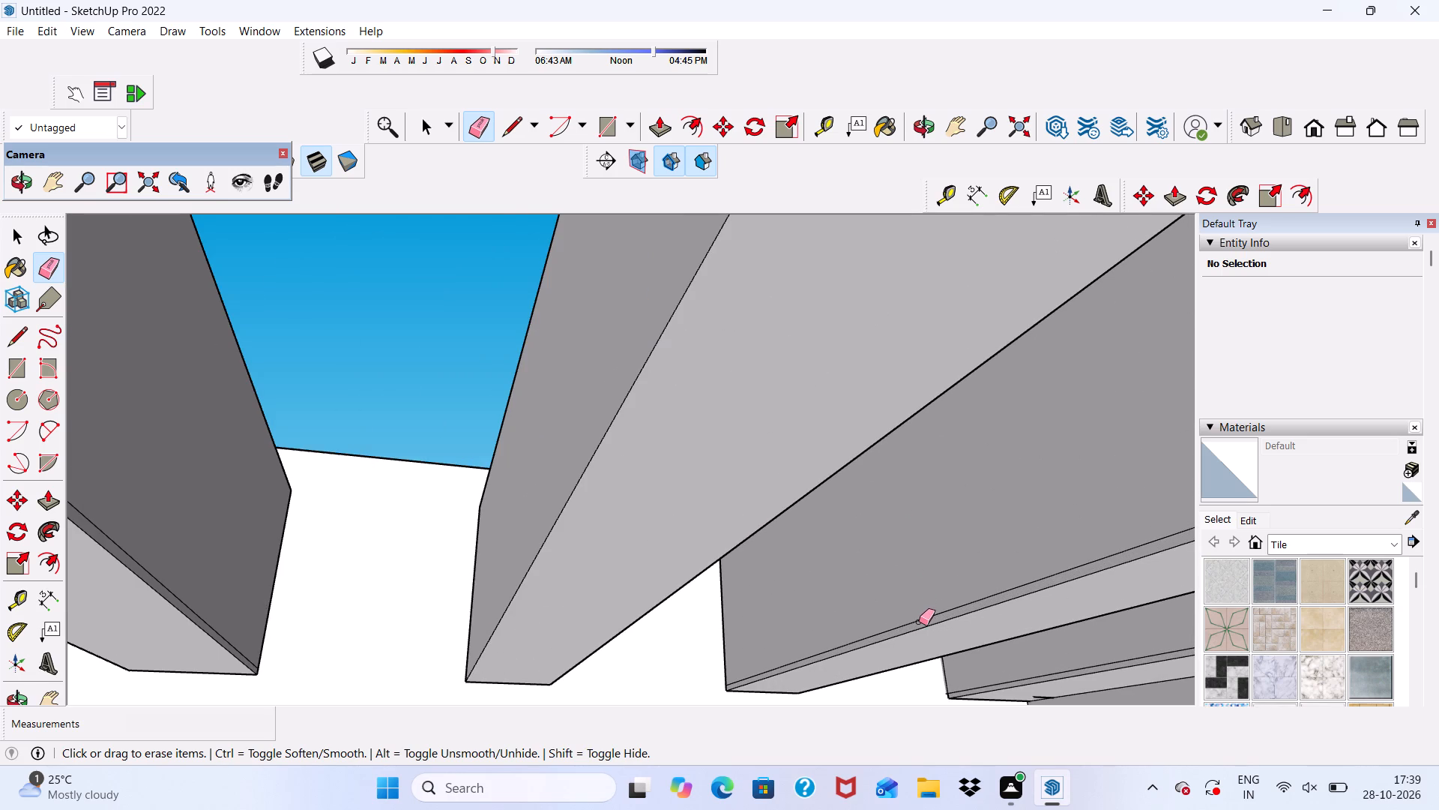
{"action": "left_click", "coordinate": [919, 622]}
{"action": "scroll", "coordinate": [849, 597], "scroll_direction": "down", "scroll_amount": 4}
{"action": "scroll", "coordinate": [791, 623], "scroll_direction": "down", "scroll_amount": 7}
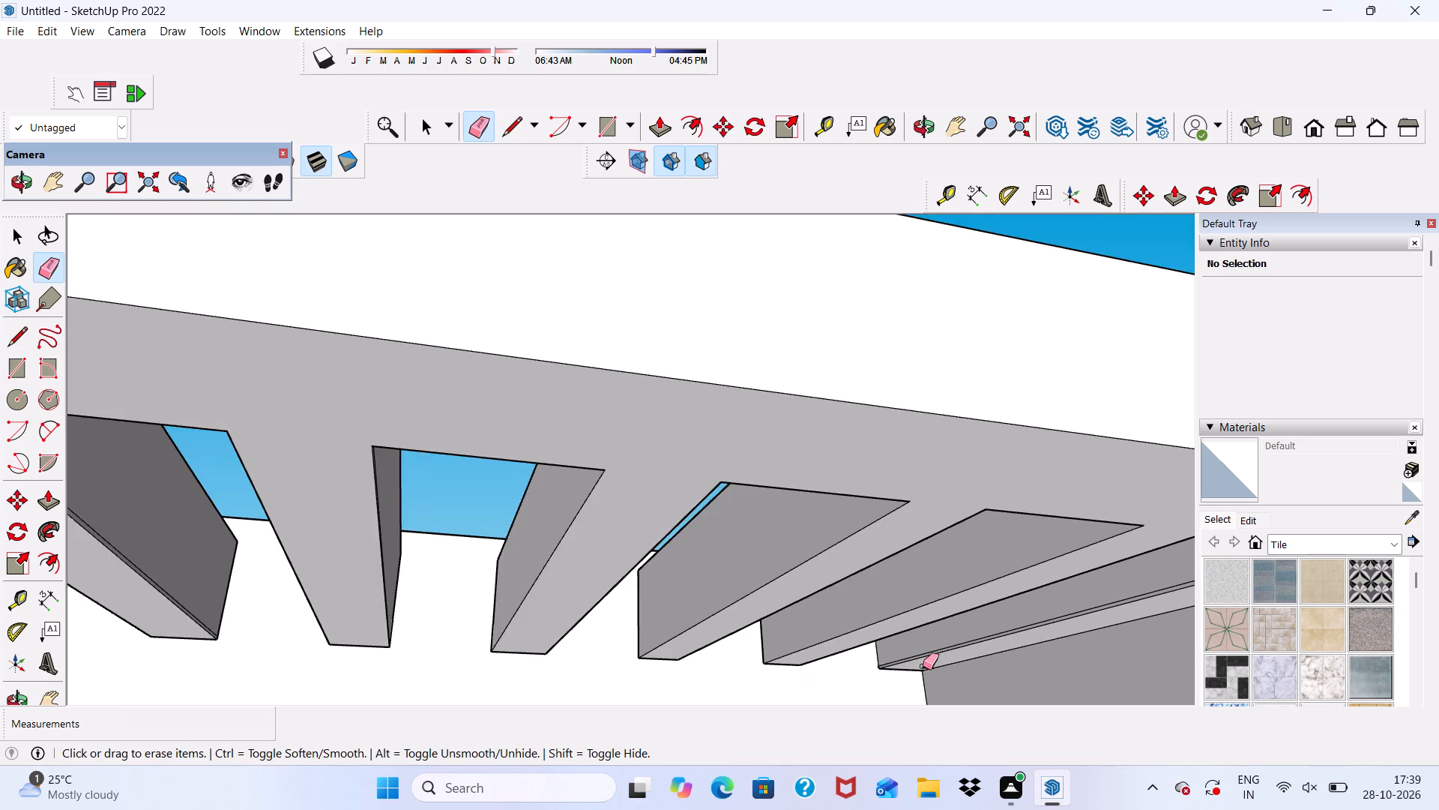
{"action": "scroll", "coordinate": [960, 668], "scroll_direction": "up", "scroll_amount": 5}
{"action": "scroll", "coordinate": [998, 571], "scroll_direction": "up", "scroll_amount": 13}
{"action": "left_click", "coordinate": [950, 614]}
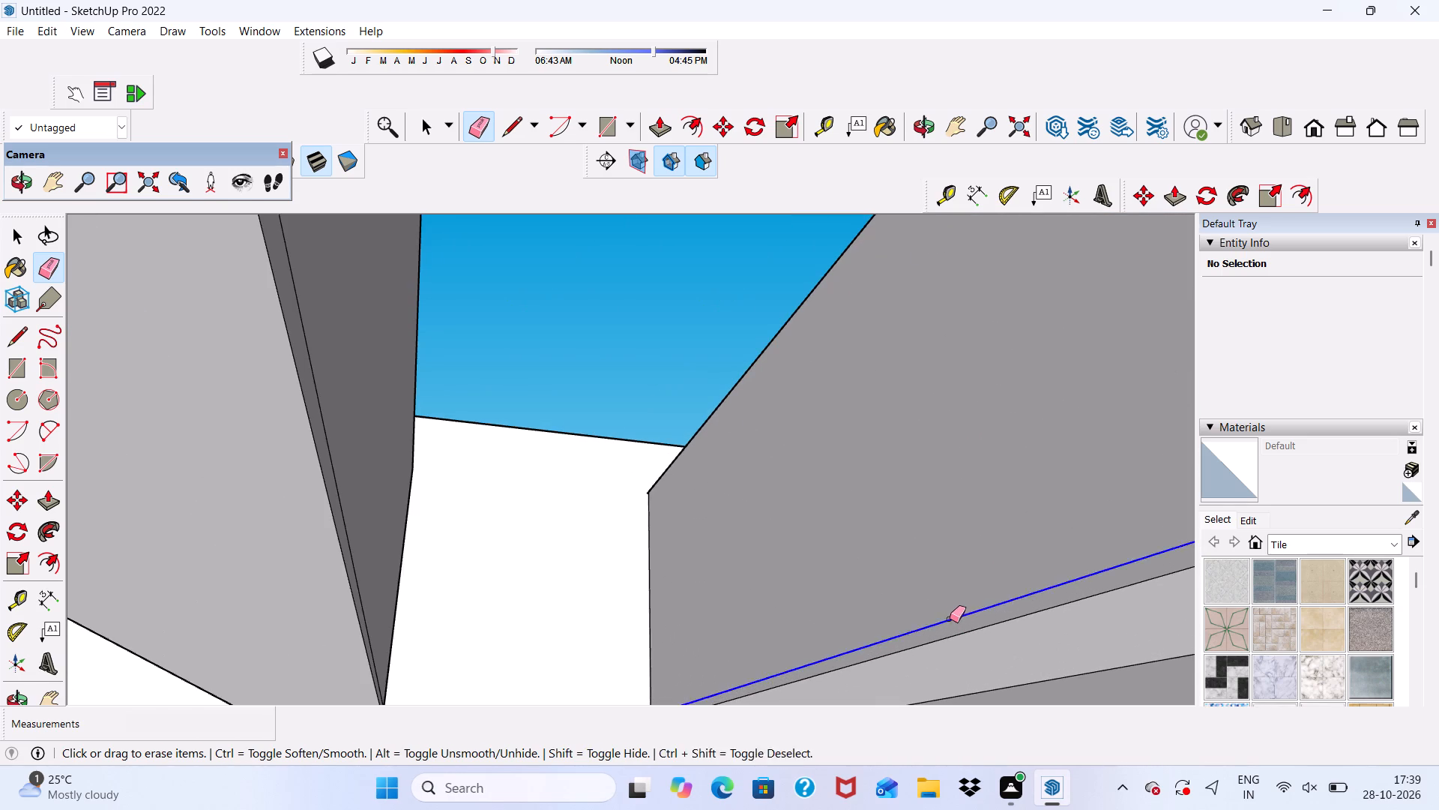
Erase the vertical seam on the inner face of the side wall below the slotted slab.
{"action": "scroll", "coordinate": [830, 594], "scroll_direction": "down", "scroll_amount": 5}
{"action": "scroll", "coordinate": [700, 583], "scroll_direction": "down", "scroll_amount": 5}
{"action": "scroll", "coordinate": [619, 538], "scroll_direction": "down", "scroll_amount": 4}
{"action": "scroll", "coordinate": [945, 571], "scroll_direction": "down", "scroll_amount": 1}
{"action": "scroll", "coordinate": [976, 579], "scroll_direction": "up", "scroll_amount": 1}
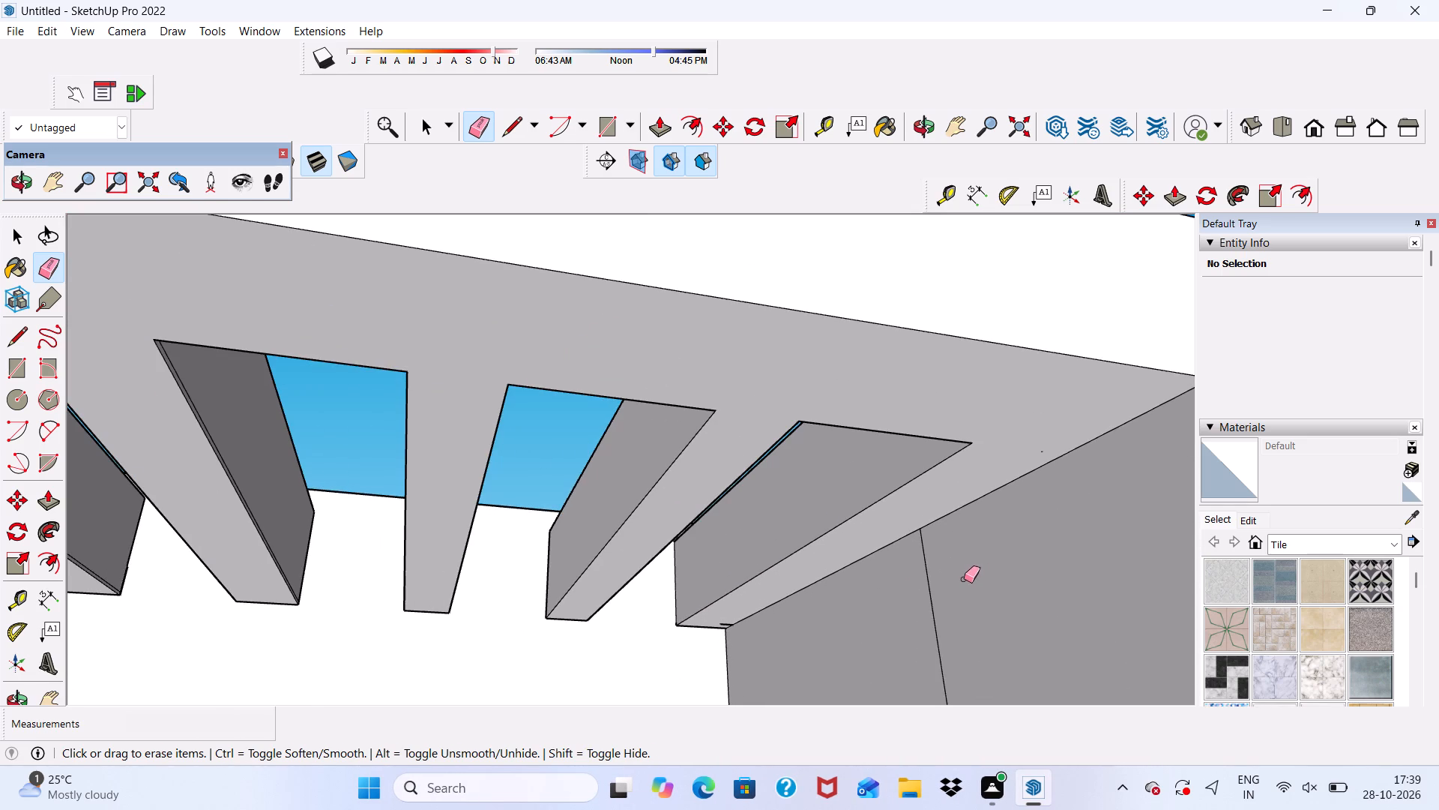
{"action": "left_click_drag", "start_coordinate": [960, 579], "coordinate": [929, 595]}
Erase the short stray edge under the end slat where it meets the side wall and rear wall.
{"action": "scroll", "coordinate": [895, 515], "scroll_direction": "down", "scroll_amount": 5}
{"action": "scroll", "coordinate": [805, 559], "scroll_direction": "down", "scroll_amount": 5}
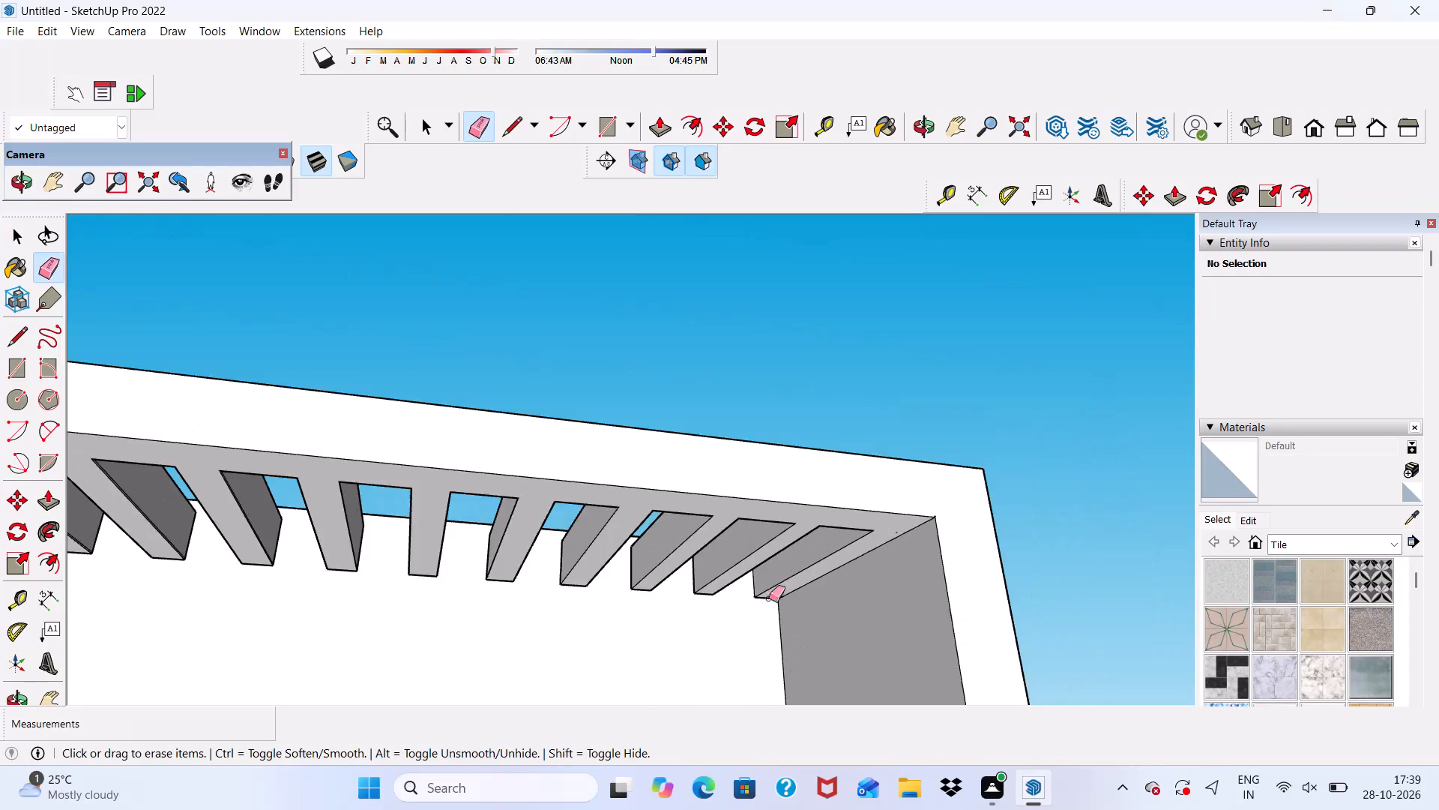
{"action": "scroll", "coordinate": [768, 595], "scroll_direction": "up", "scroll_amount": 19}
{"action": "left_click_drag", "start_coordinate": [740, 550], "coordinate": [737, 557]}
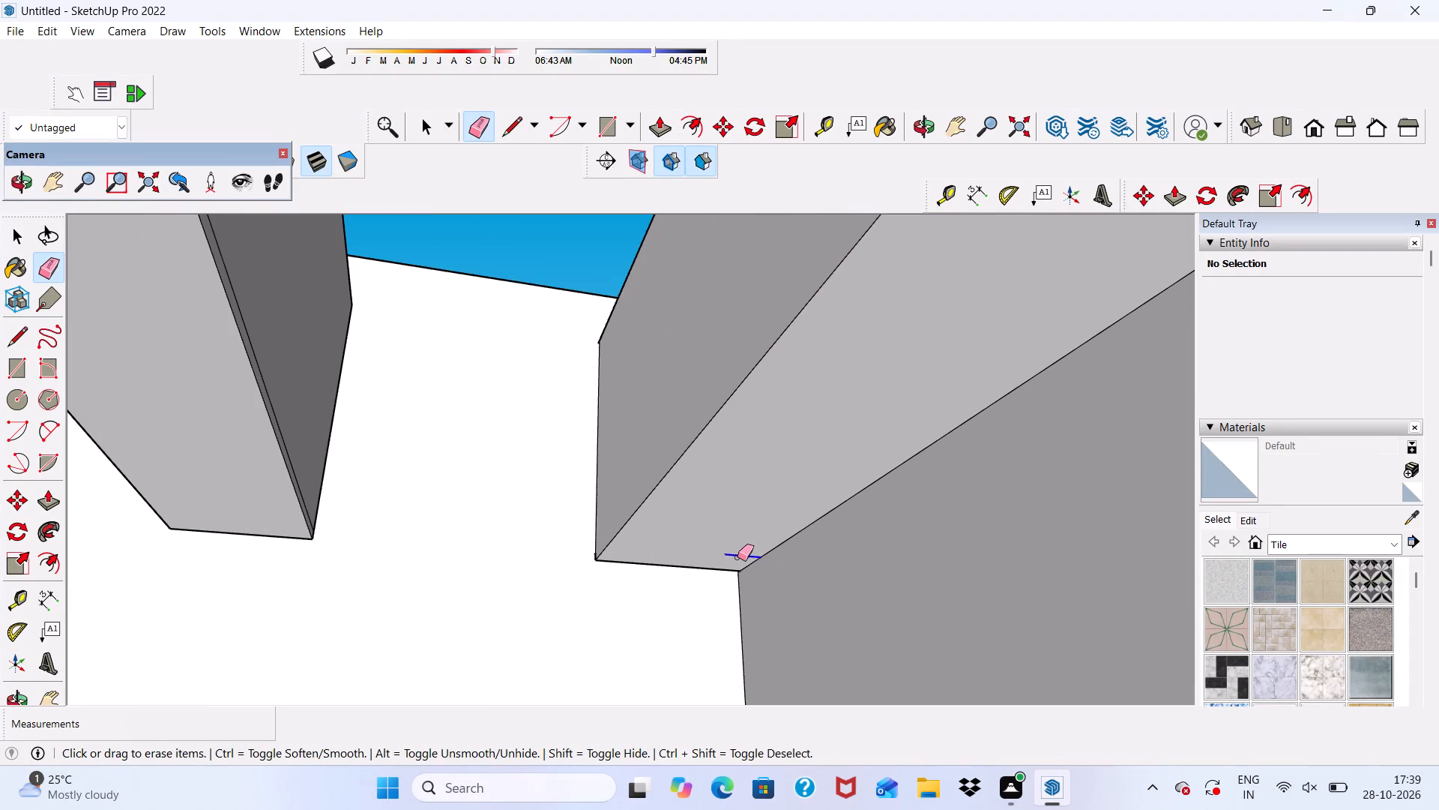
{"action": "left_click_drag", "start_coordinate": [737, 557], "coordinate": [737, 558]}
{"action": "scroll", "coordinate": [737, 558], "scroll_direction": "down", "scroll_amount": 6}
{"action": "scroll", "coordinate": [773, 581], "scroll_direction": "up", "scroll_amount": 1}
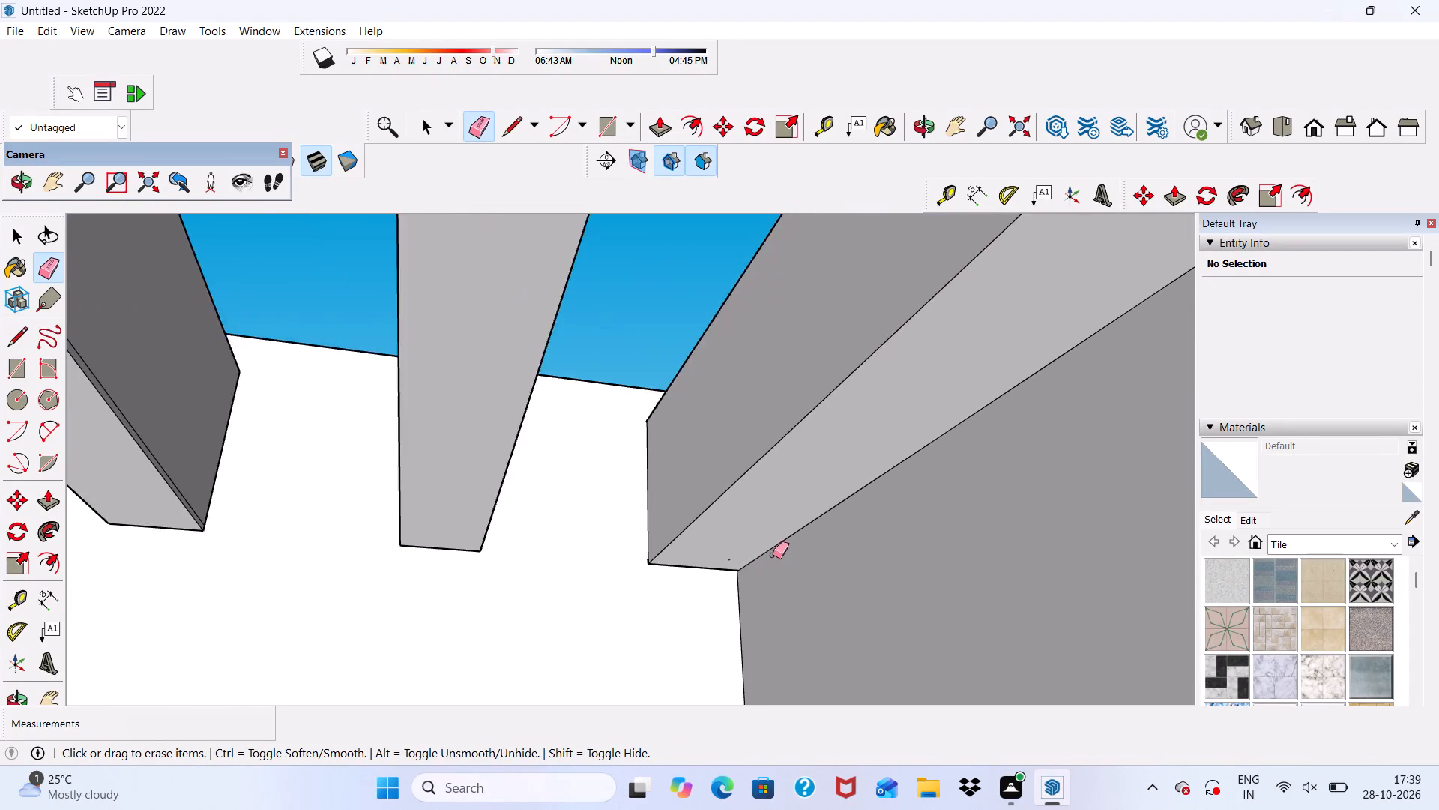
Erase the extra line along the lower edge of a roof slat on its face toward the side wall.
{"action": "scroll", "coordinate": [773, 555], "scroll_direction": "down", "scroll_amount": 5}
{"action": "scroll", "coordinate": [784, 555], "scroll_direction": "up", "scroll_amount": 1}
{"action": "scroll", "coordinate": [785, 538], "scroll_direction": "down", "scroll_amount": 11}
{"action": "middle_click_drag", "start_coordinate": [786, 617], "coordinate": [746, 534]}
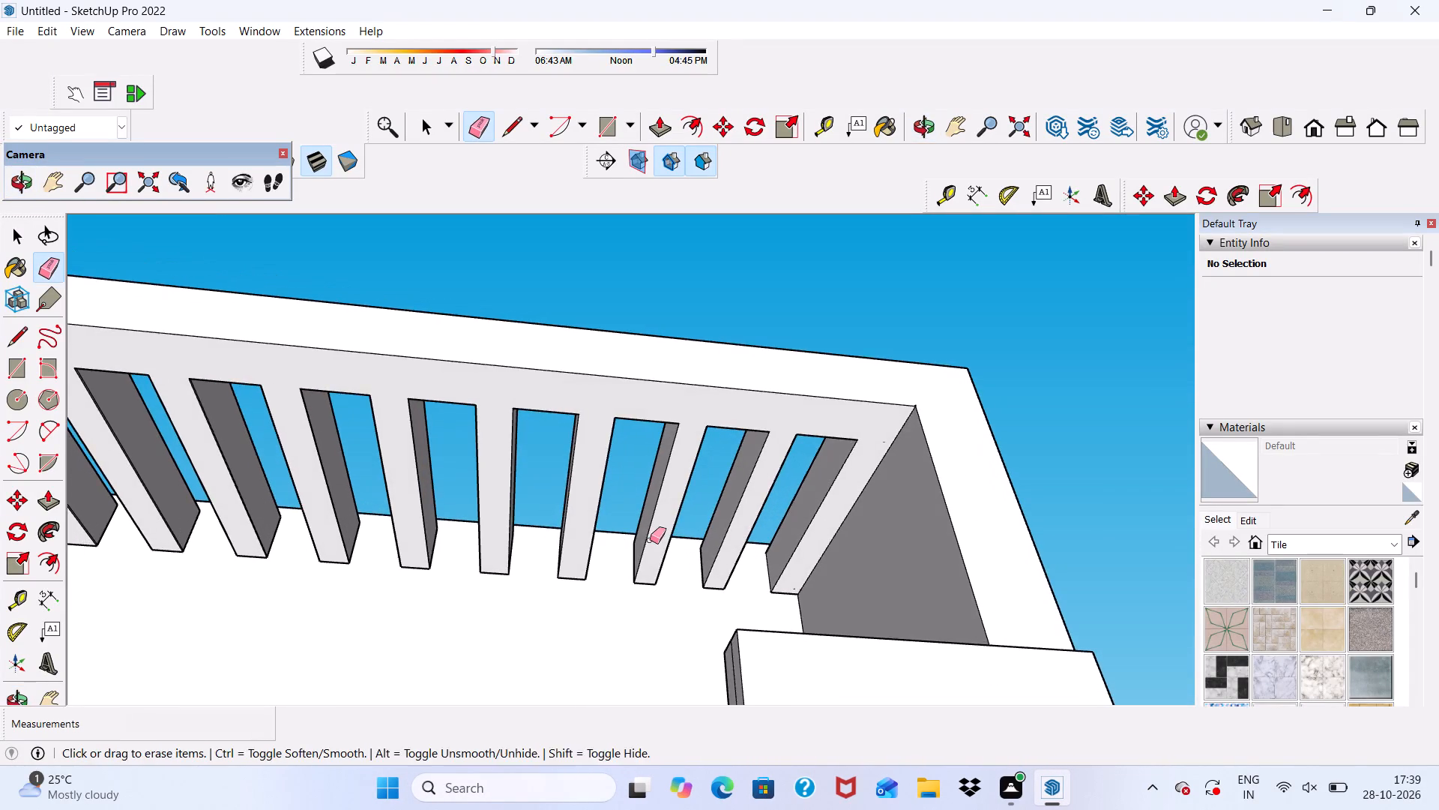
{"action": "middle_click_drag", "start_coordinate": [650, 540], "coordinate": [505, 562]}
{"action": "scroll", "coordinate": [526, 551], "scroll_direction": "up", "scroll_amount": 6}
{"action": "scroll", "coordinate": [639, 504], "scroll_direction": "up", "scroll_amount": 10}
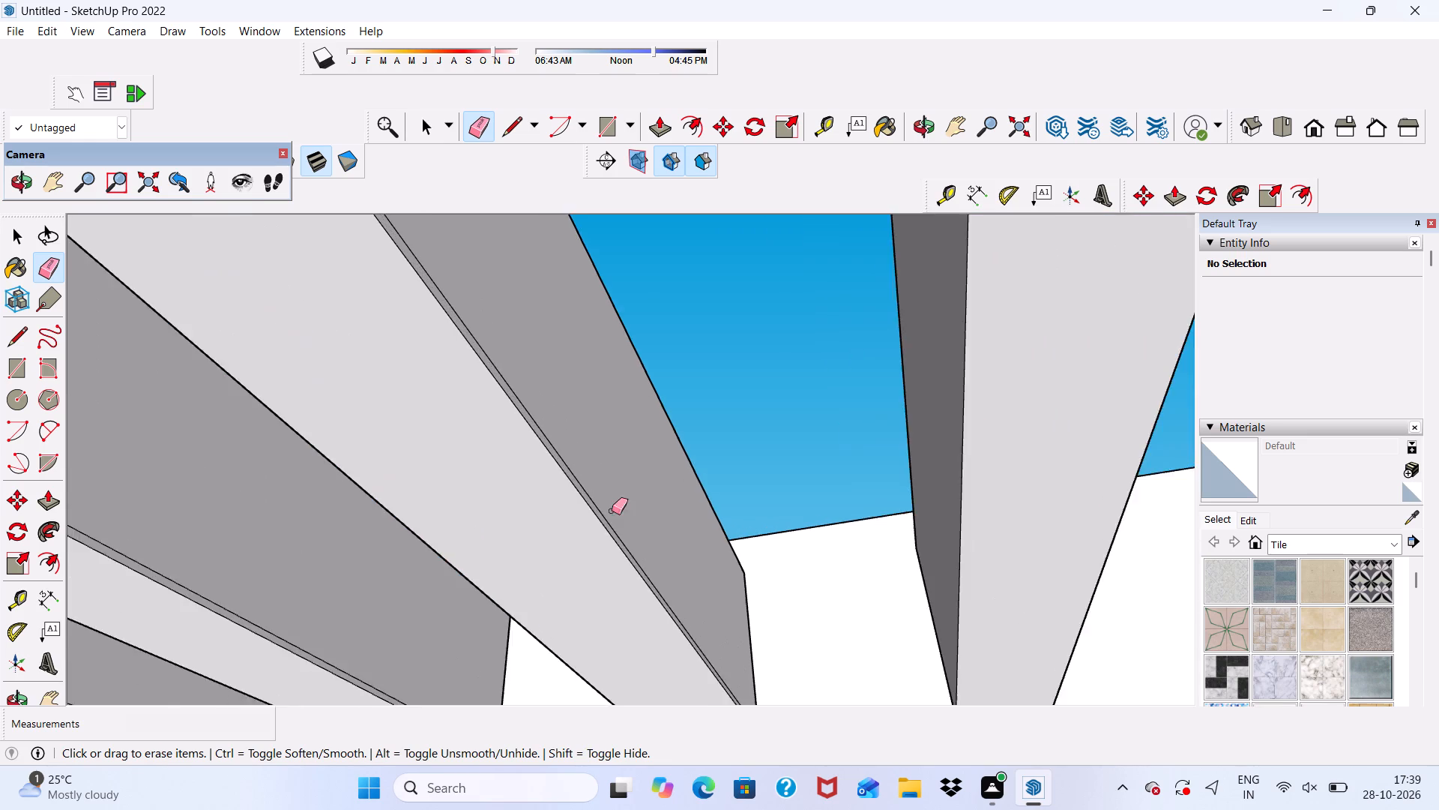
{"action": "scroll", "coordinate": [612, 511], "scroll_direction": "up", "scroll_amount": 6}
{"action": "scroll", "coordinate": [591, 511], "scroll_direction": "down", "scroll_amount": 1}
{"action": "scroll", "coordinate": [595, 508], "scroll_direction": "up", "scroll_amount": 3}
{"action": "left_click", "coordinate": [591, 507]}
{"action": "left_click_drag", "start_coordinate": [581, 505], "coordinate": [589, 505]}
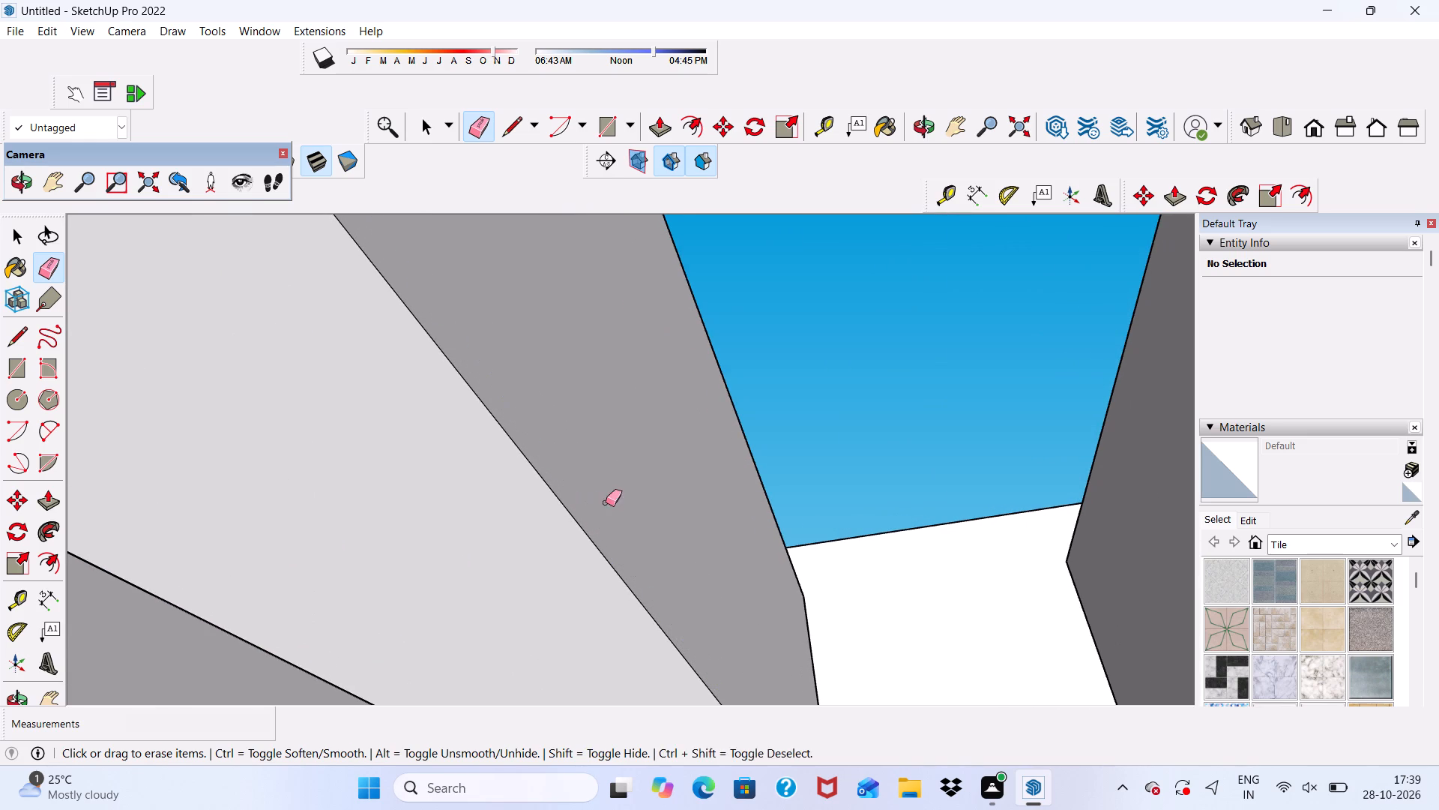
{"action": "scroll", "coordinate": [588, 490], "scroll_direction": "down", "scroll_amount": 5}
{"action": "scroll", "coordinate": [529, 535], "scroll_direction": "down", "scroll_amount": 12}
Erase the extra lower lines on the side-wall-facing sides of two more slats, continuing toward the tall fin.
{"action": "middle_click_drag", "start_coordinate": [715, 598], "coordinate": [655, 629]}
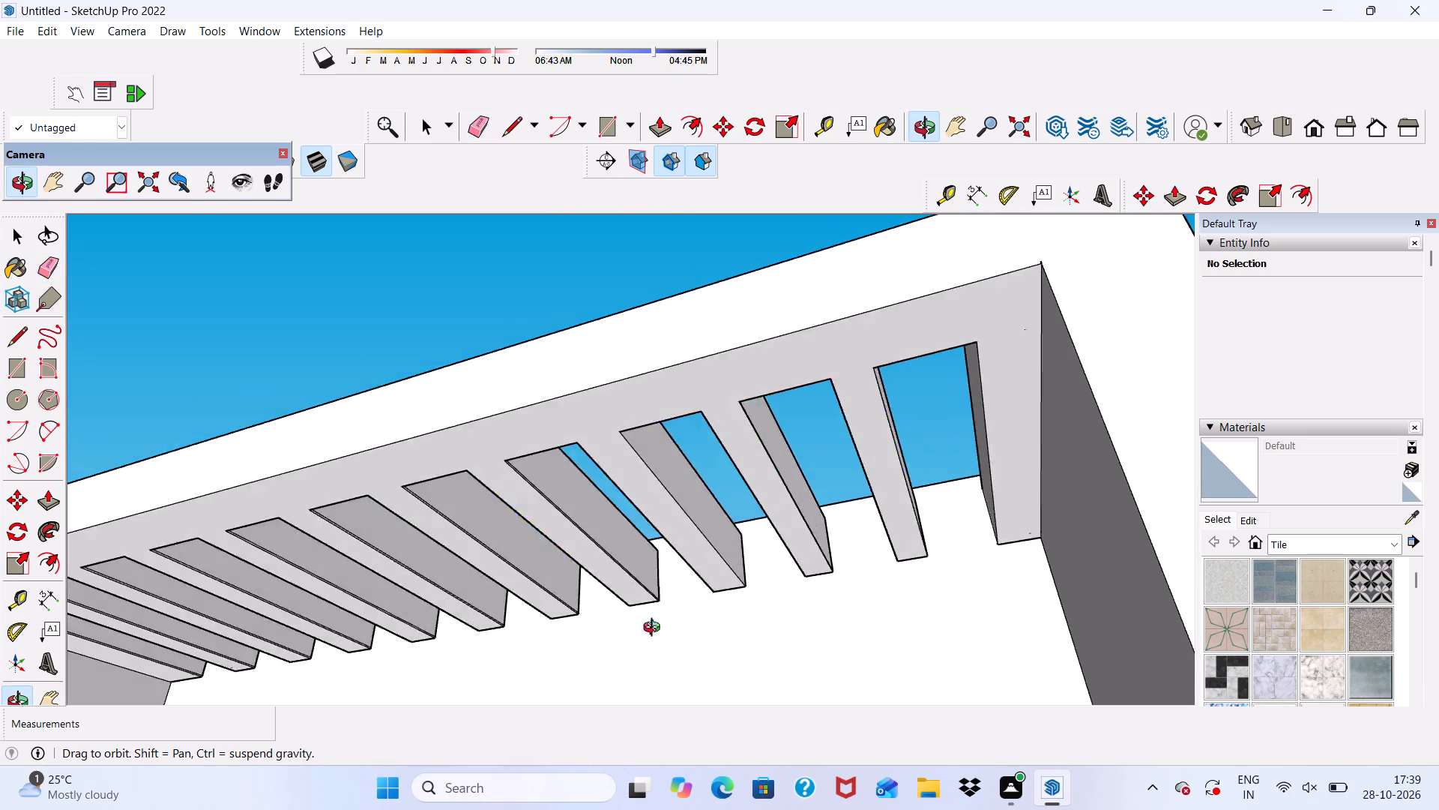
{"action": "middle_click_drag", "start_coordinate": [655, 629], "coordinate": [612, 657]}
{"action": "scroll", "coordinate": [705, 580], "scroll_direction": "up", "scroll_amount": 5}
{"action": "scroll", "coordinate": [790, 491], "scroll_direction": "up", "scroll_amount": 10}
{"action": "left_click", "coordinate": [764, 462]}
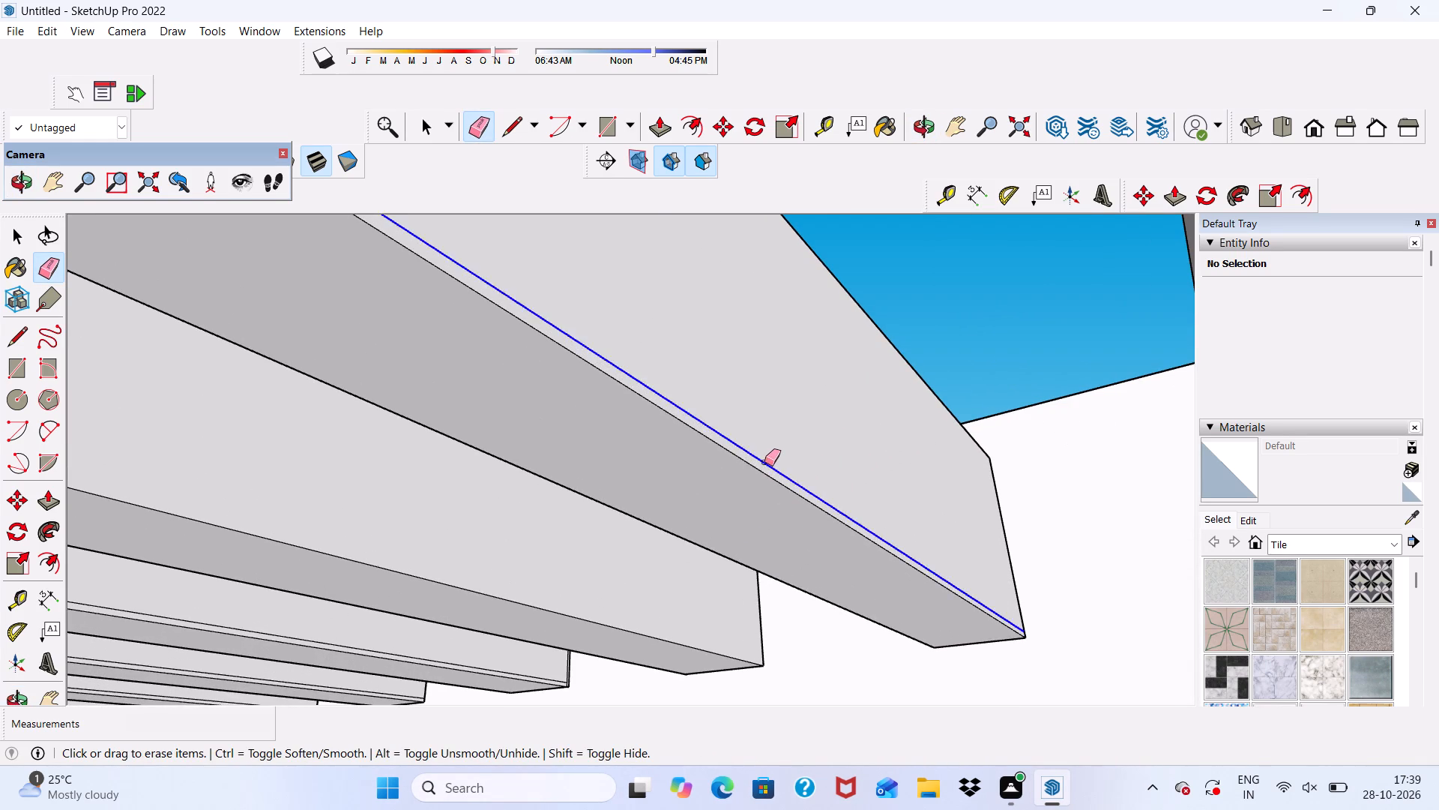
{"action": "scroll", "coordinate": [764, 469], "scroll_direction": "down", "scroll_amount": 1}
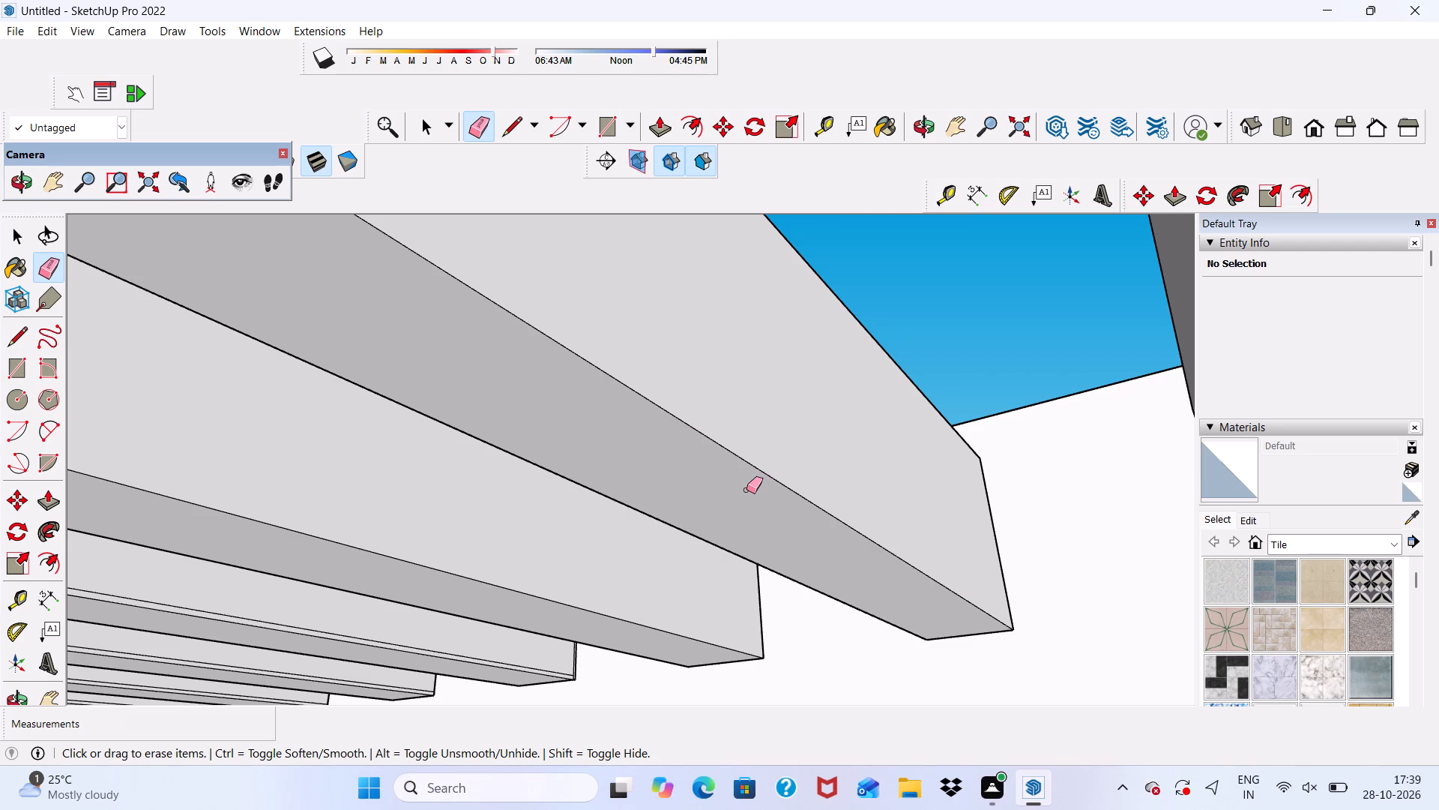
{"action": "scroll", "coordinate": [743, 502], "scroll_direction": "down", "scroll_amount": 9}
{"action": "scroll", "coordinate": [853, 498], "scroll_direction": "up", "scroll_amount": 1}
{"action": "scroll", "coordinate": [869, 417], "scroll_direction": "up", "scroll_amount": 14}
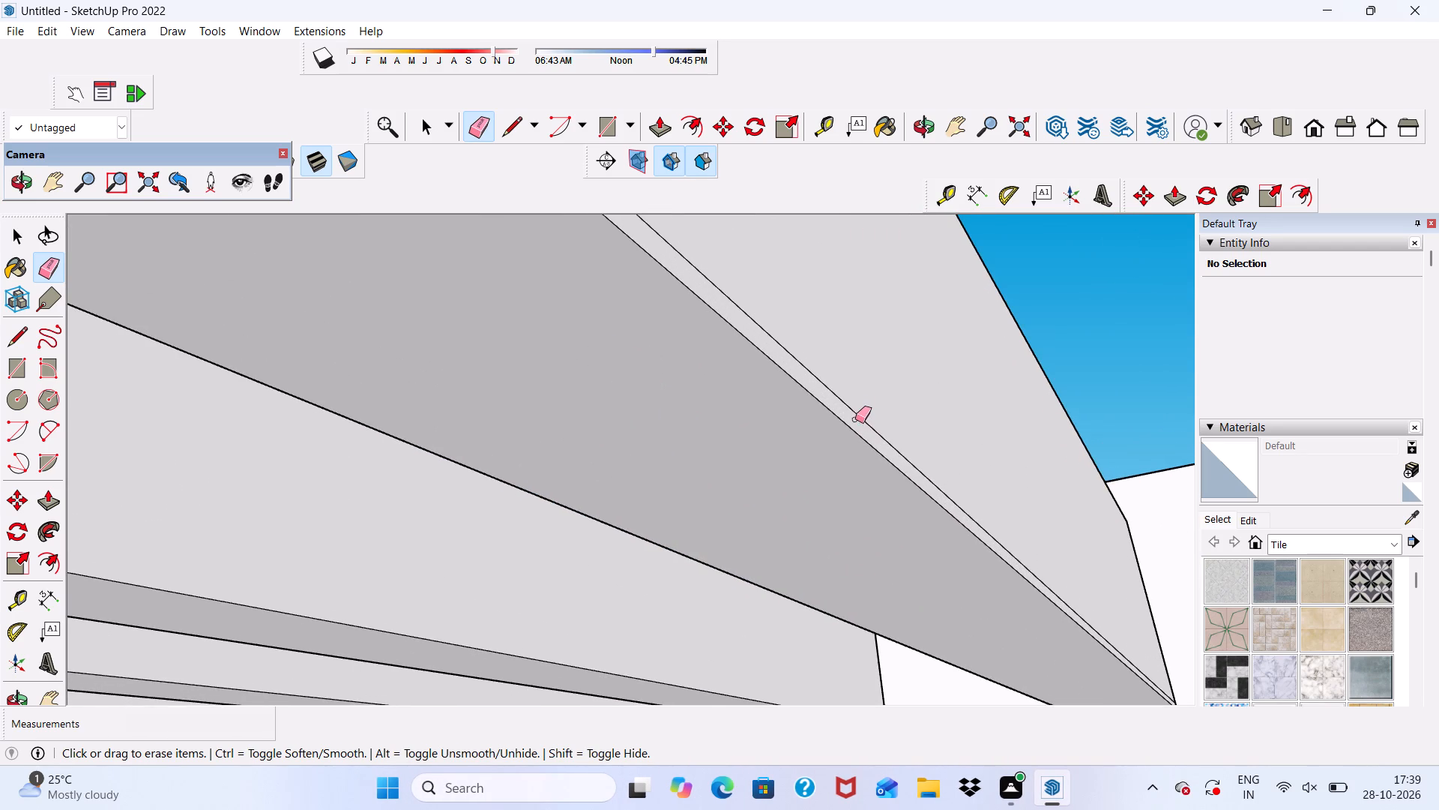
{"action": "left_click", "coordinate": [855, 415]}
{"action": "scroll", "coordinate": [854, 427], "scroll_direction": "down", "scroll_amount": 6}
{"action": "scroll", "coordinate": [763, 548], "scroll_direction": "down", "scroll_amount": 8}
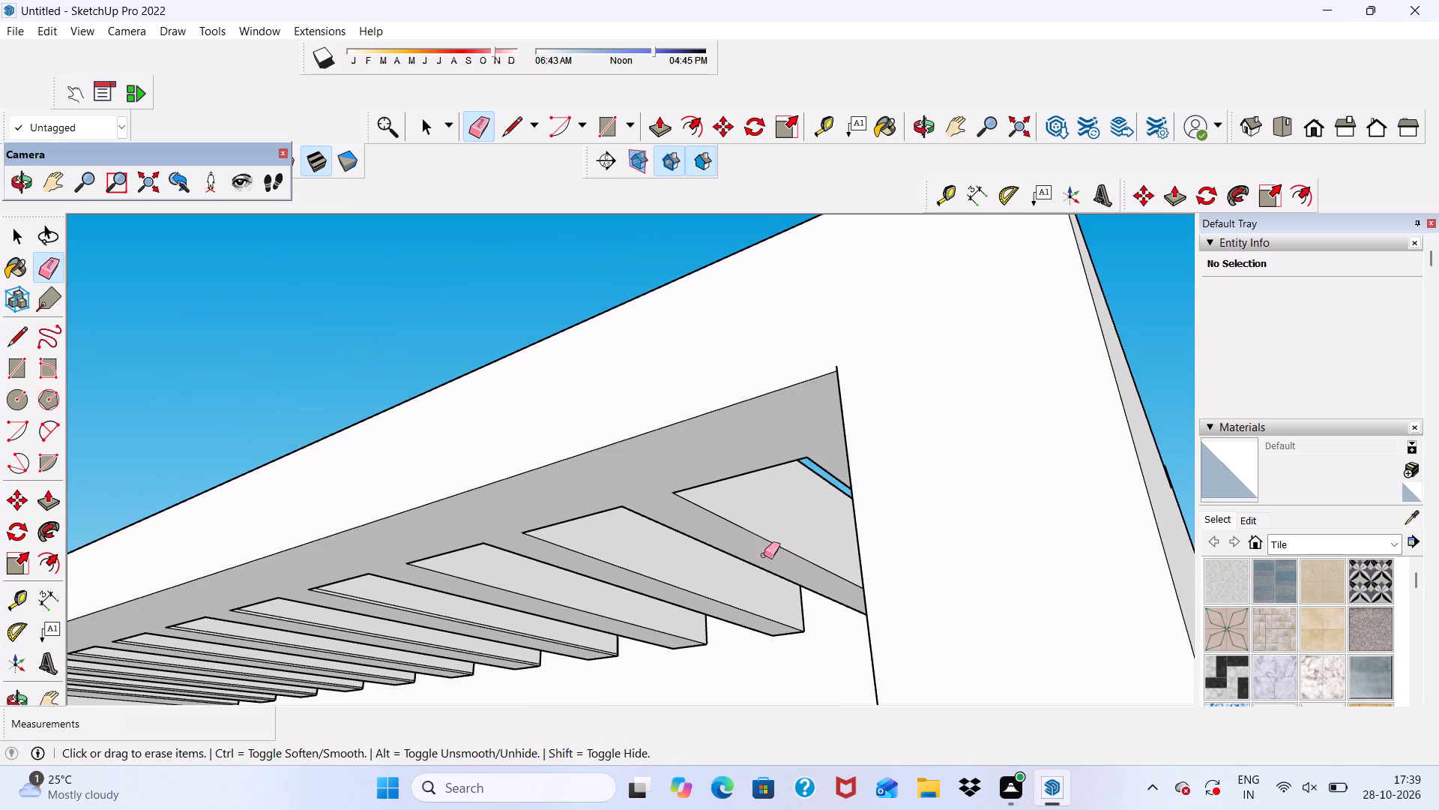
Erase the extra lower lines on the side-wall-facing sides of another two slats in the row.
{"action": "scroll", "coordinate": [803, 496], "scroll_direction": "up", "scroll_amount": 5}
{"action": "scroll", "coordinate": [809, 502], "scroll_direction": "down", "scroll_amount": 1}
{"action": "scroll", "coordinate": [808, 496], "scroll_direction": "up", "scroll_amount": 1}
{"action": "middle_click_drag", "start_coordinate": [808, 489], "coordinate": [892, 458]}
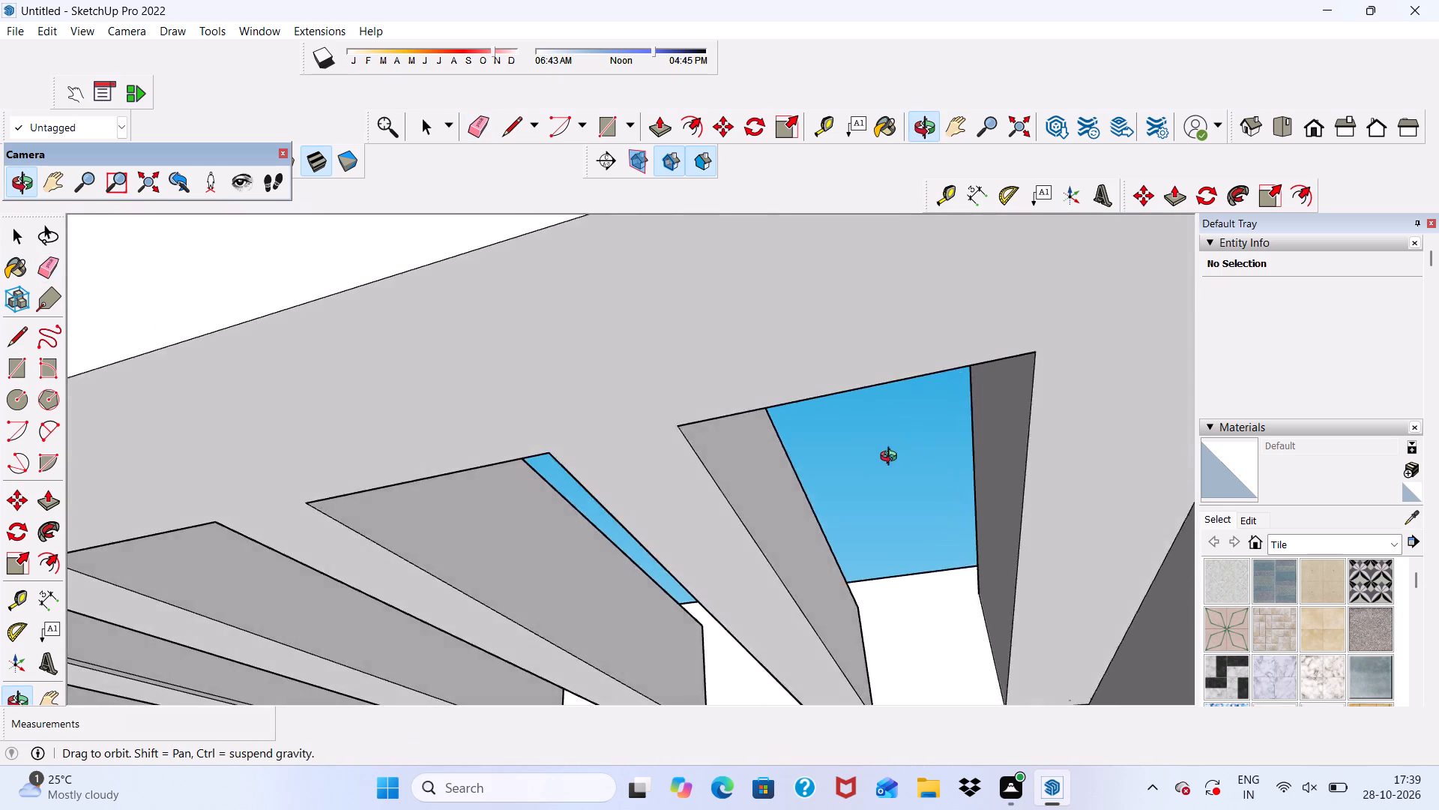
{"action": "middle_click_drag", "start_coordinate": [892, 458], "coordinate": [936, 448]}
{"action": "scroll", "coordinate": [869, 472], "scroll_direction": "down", "scroll_amount": 6}
{"action": "scroll", "coordinate": [692, 544], "scroll_direction": "up", "scroll_amount": 6}
{"action": "scroll", "coordinate": [539, 547], "scroll_direction": "down", "scroll_amount": 1}
{"action": "scroll", "coordinate": [574, 557], "scroll_direction": "up", "scroll_amount": 2}
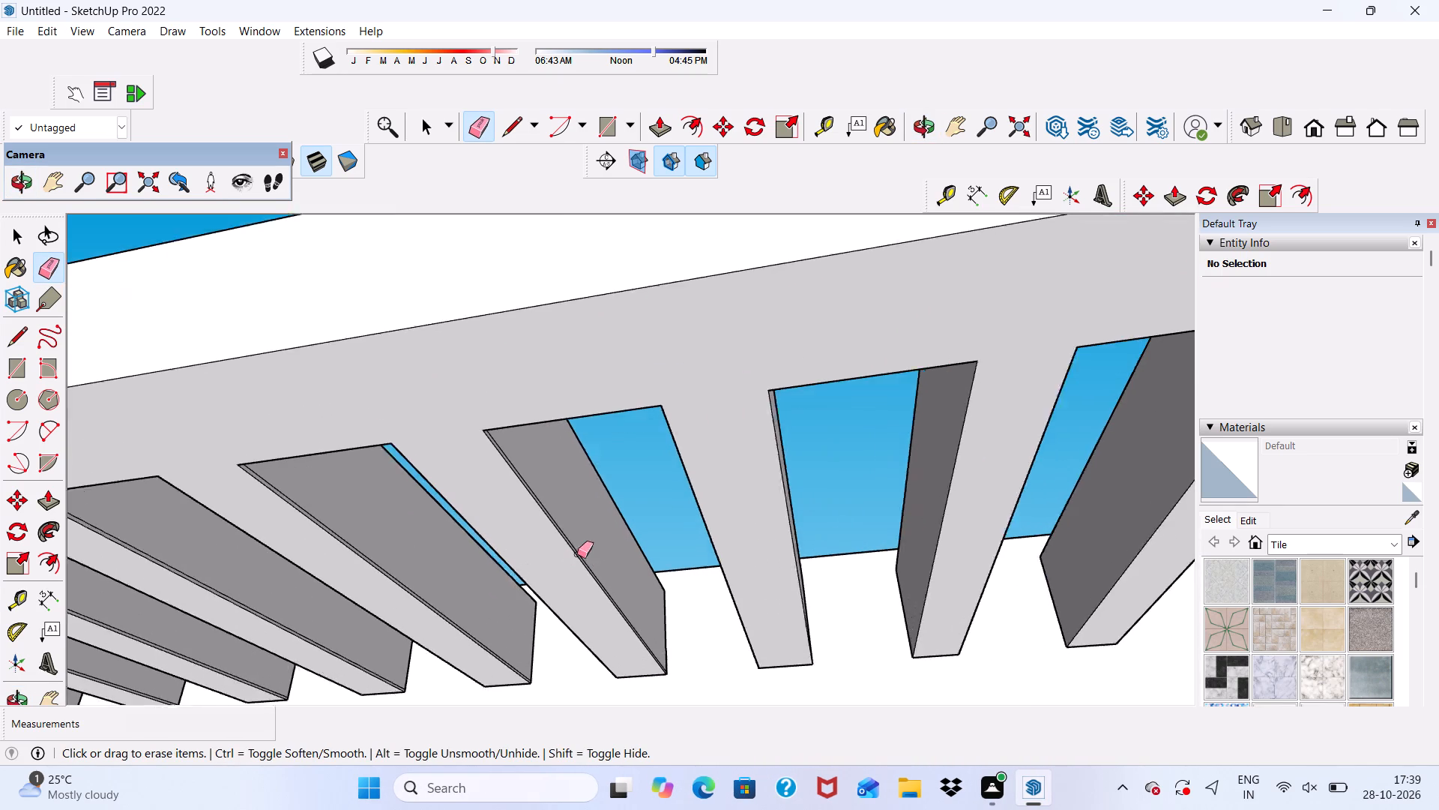
{"action": "scroll", "coordinate": [577, 554], "scroll_direction": "up", "scroll_amount": 10}
{"action": "left_click", "coordinate": [558, 556]}
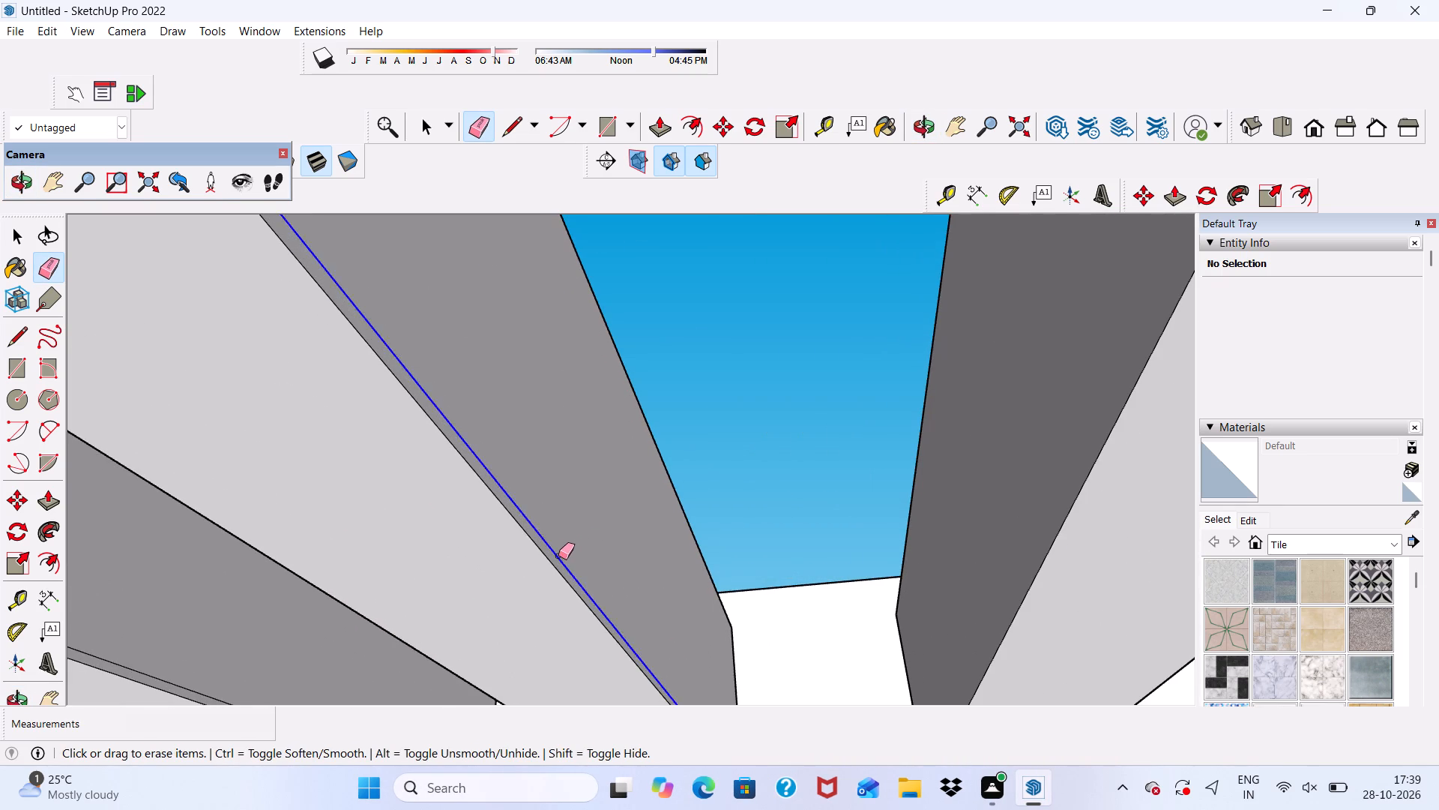
{"action": "scroll", "coordinate": [560, 535], "scroll_direction": "down", "scroll_amount": 6}
{"action": "scroll", "coordinate": [236, 673], "scroll_direction": "up", "scroll_amount": 5}
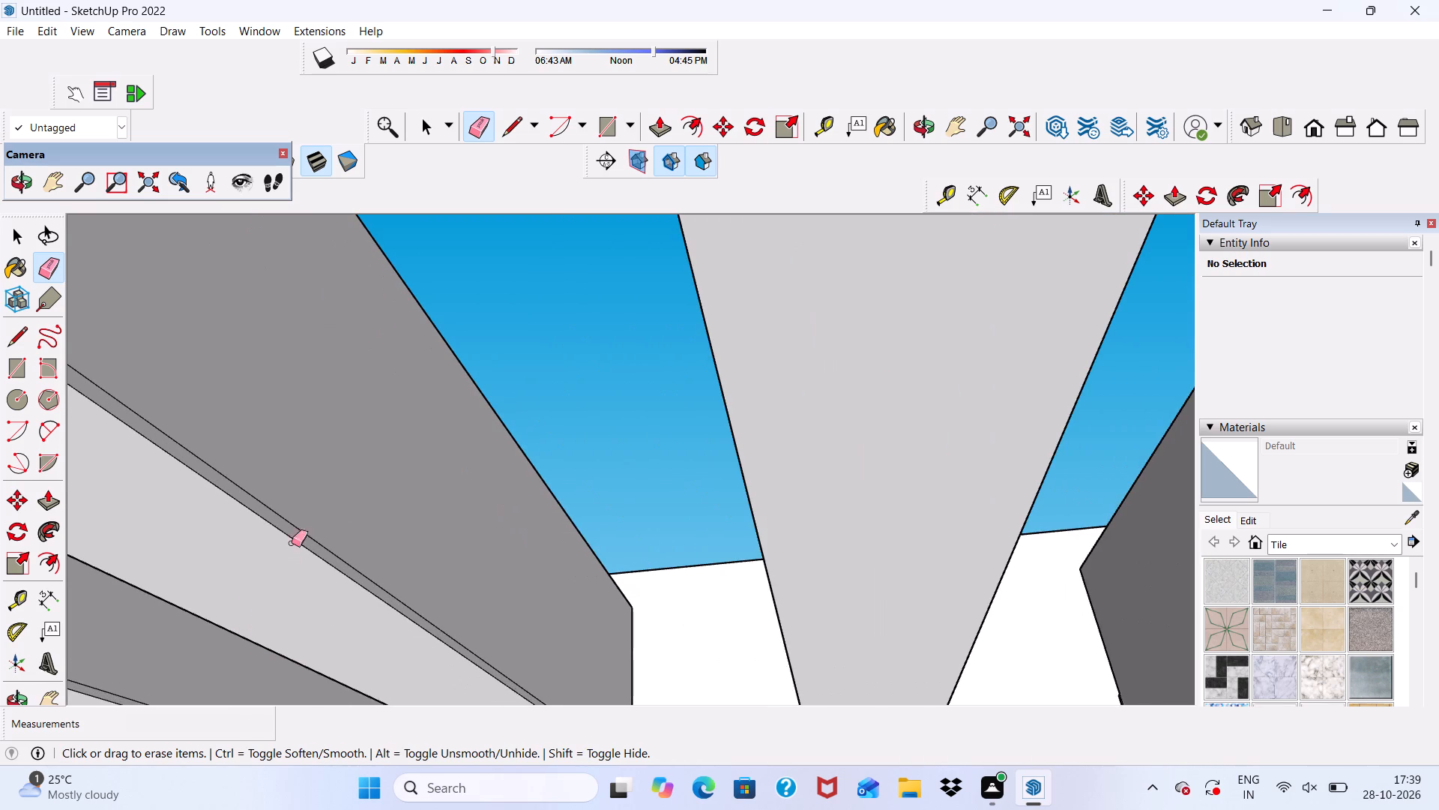
{"action": "scroll", "coordinate": [297, 514], "scroll_direction": "up", "scroll_amount": 4}
{"action": "left_click_drag", "start_coordinate": [265, 524], "coordinate": [269, 515]}
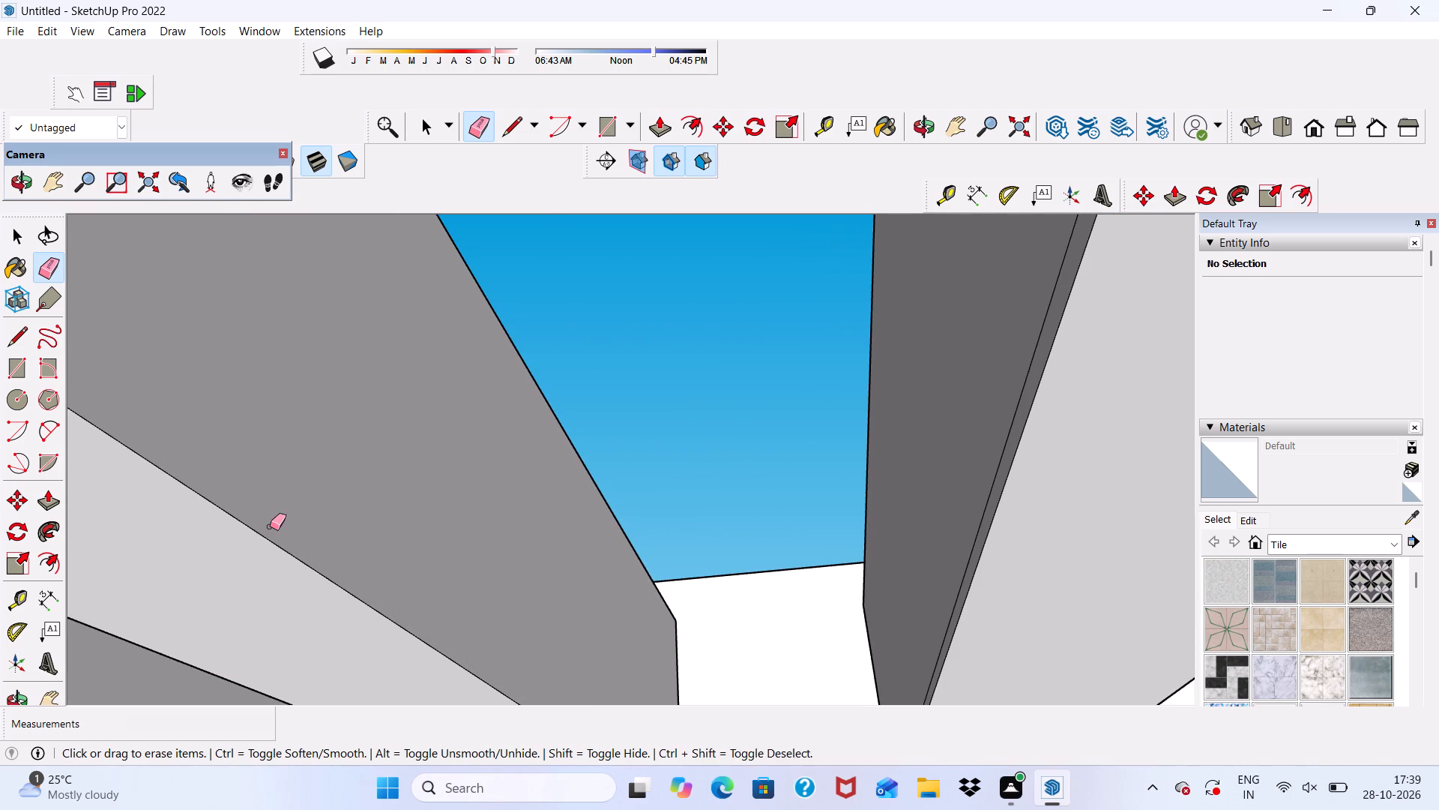
Erase the extra lower line on the following slat's face toward the side wall.
{"action": "scroll", "coordinate": [272, 528], "scroll_direction": "down", "scroll_amount": 5}
{"action": "scroll", "coordinate": [501, 451], "scroll_direction": "down", "scroll_amount": 8}
{"action": "scroll", "coordinate": [319, 583], "scroll_direction": "up", "scroll_amount": 5}
{"action": "scroll", "coordinate": [342, 487], "scroll_direction": "up", "scroll_amount": 3}
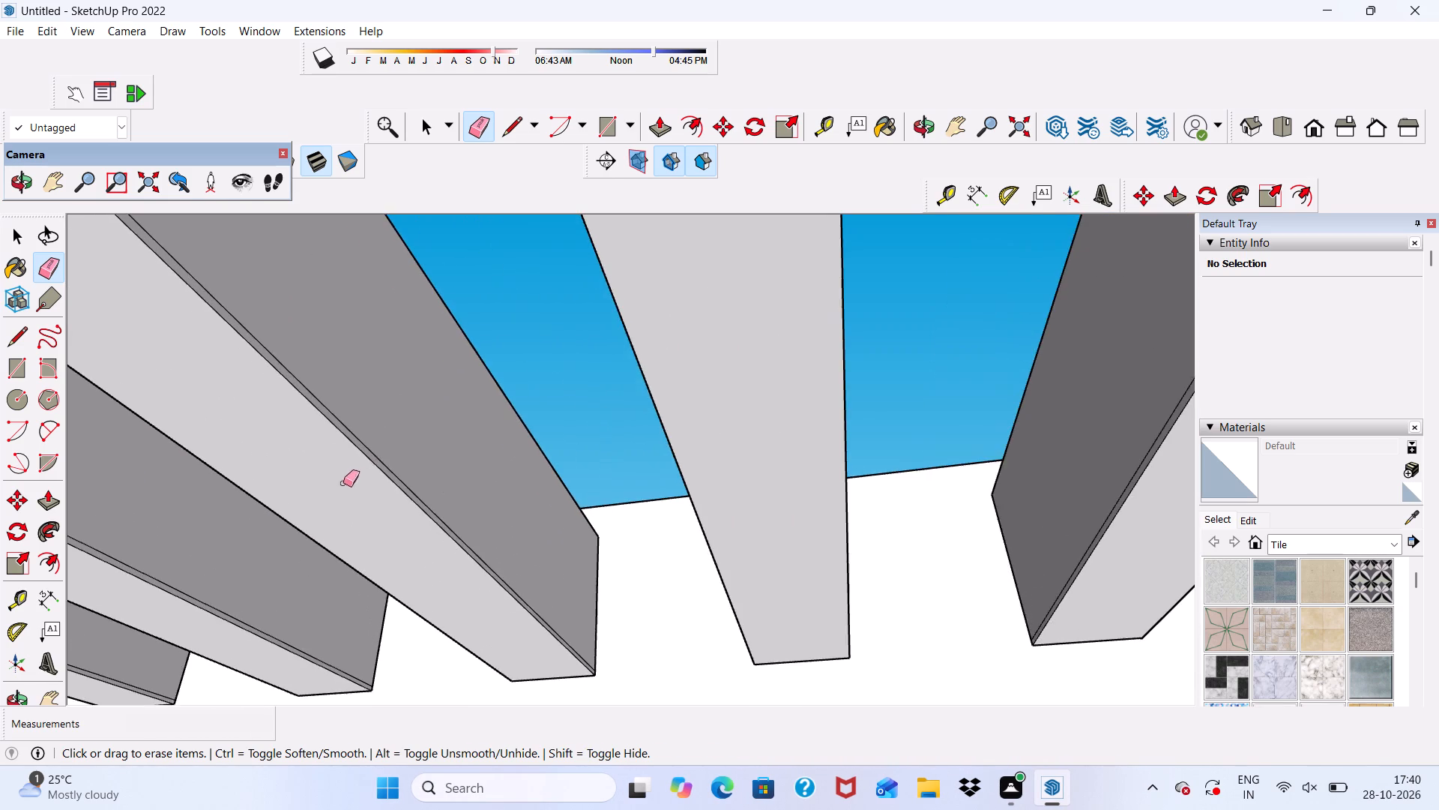
{"action": "scroll", "coordinate": [343, 483], "scroll_direction": "up", "scroll_amount": 1}
{"action": "scroll", "coordinate": [422, 449], "scroll_direction": "up", "scroll_amount": 6}
{"action": "left_click", "coordinate": [378, 474]}
{"action": "scroll", "coordinate": [440, 455], "scroll_direction": "down", "scroll_amount": 3}
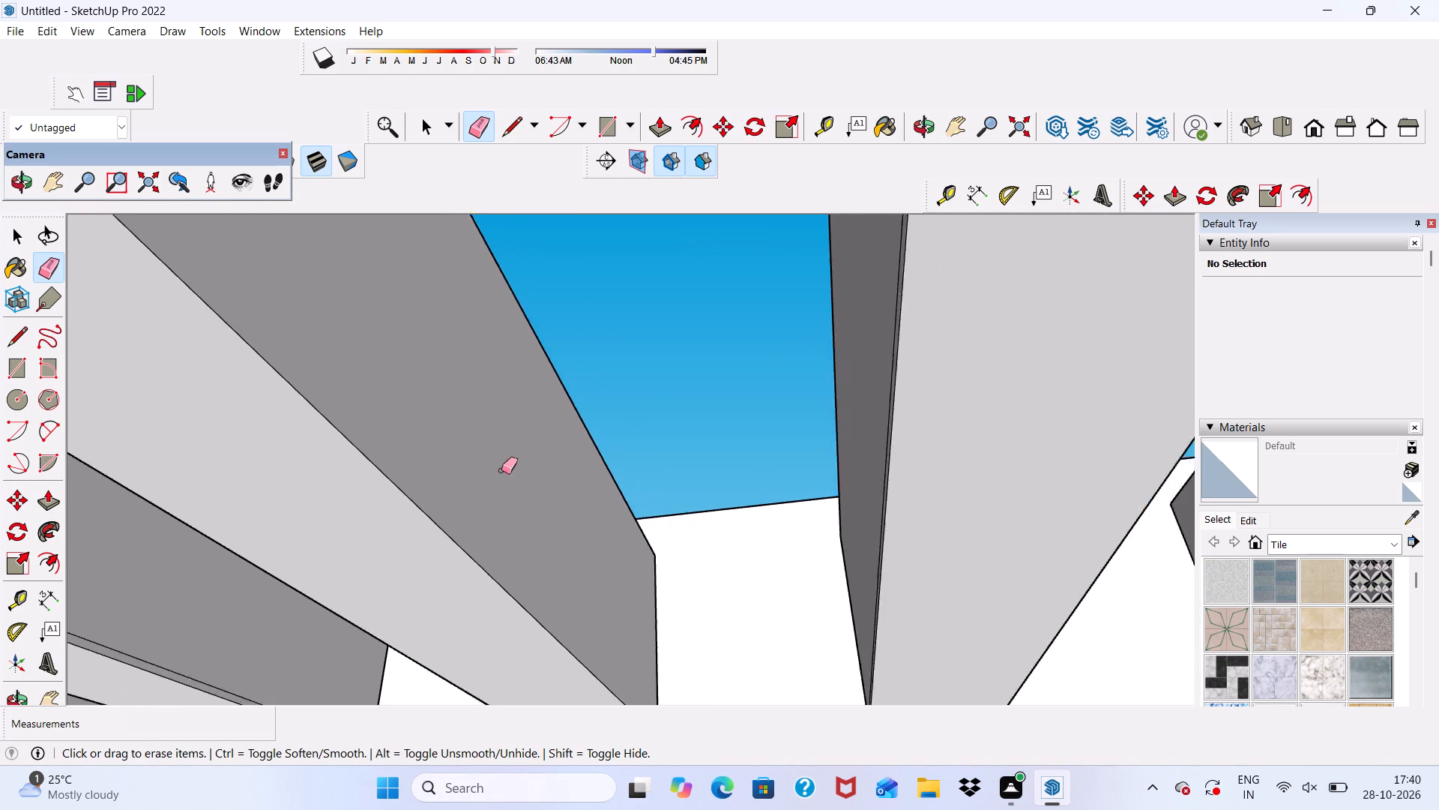
Erase the extra lower lines on the side-wall-facing sides of the following three roof slats, continuing toward the tall fin.
{"action": "scroll", "coordinate": [501, 470], "scroll_direction": "down", "scroll_amount": 2}
{"action": "scroll", "coordinate": [582, 431], "scroll_direction": "down", "scroll_amount": 5}
{"action": "middle_click_drag", "start_coordinate": [588, 498], "coordinate": [406, 532]}
{"action": "scroll", "coordinate": [309, 502], "scroll_direction": "up", "scroll_amount": 14}
{"action": "left_click", "coordinate": [301, 476]}
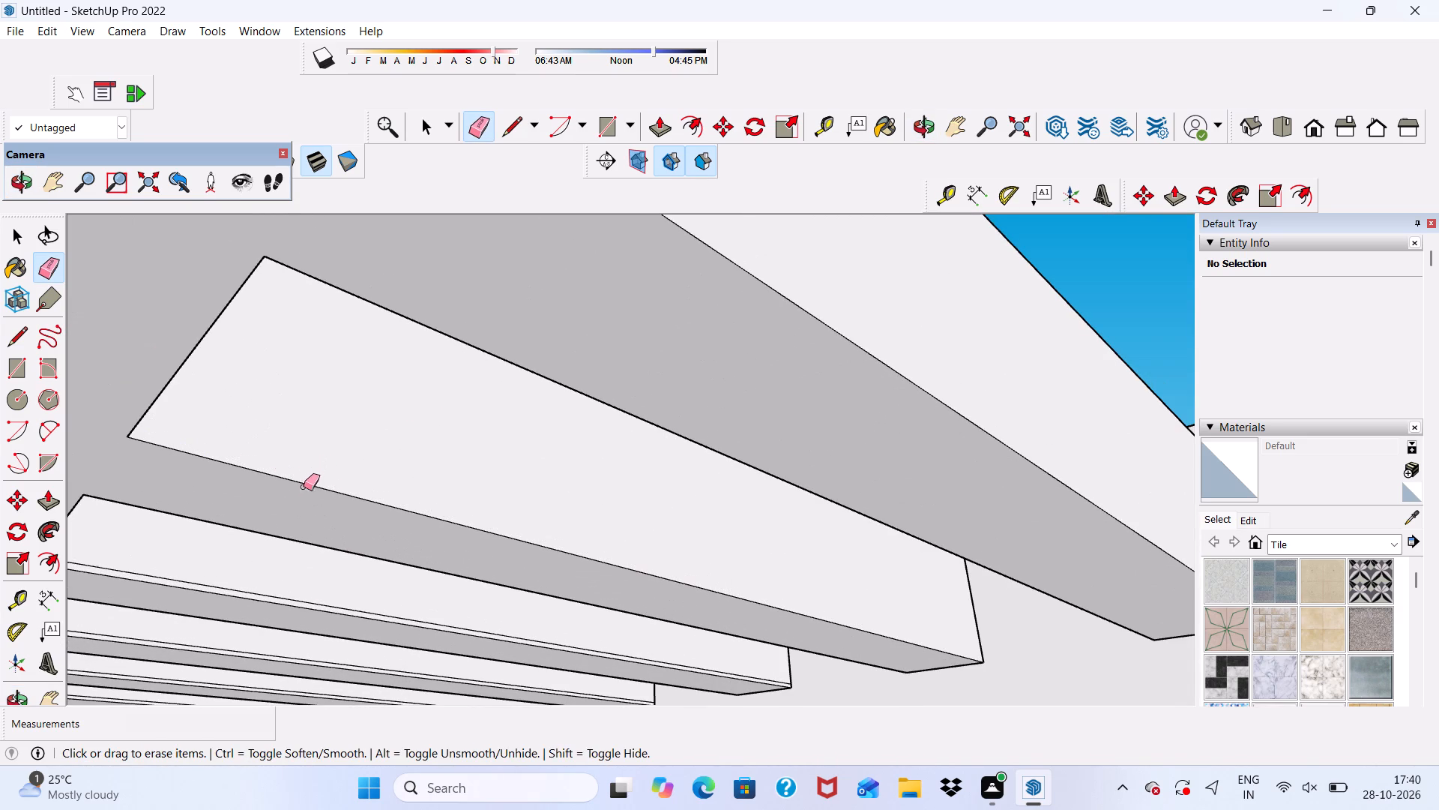
{"action": "scroll", "coordinate": [258, 588], "scroll_direction": "up", "scroll_amount": 7}
{"action": "left_click_drag", "start_coordinate": [256, 600], "coordinate": [253, 593]}
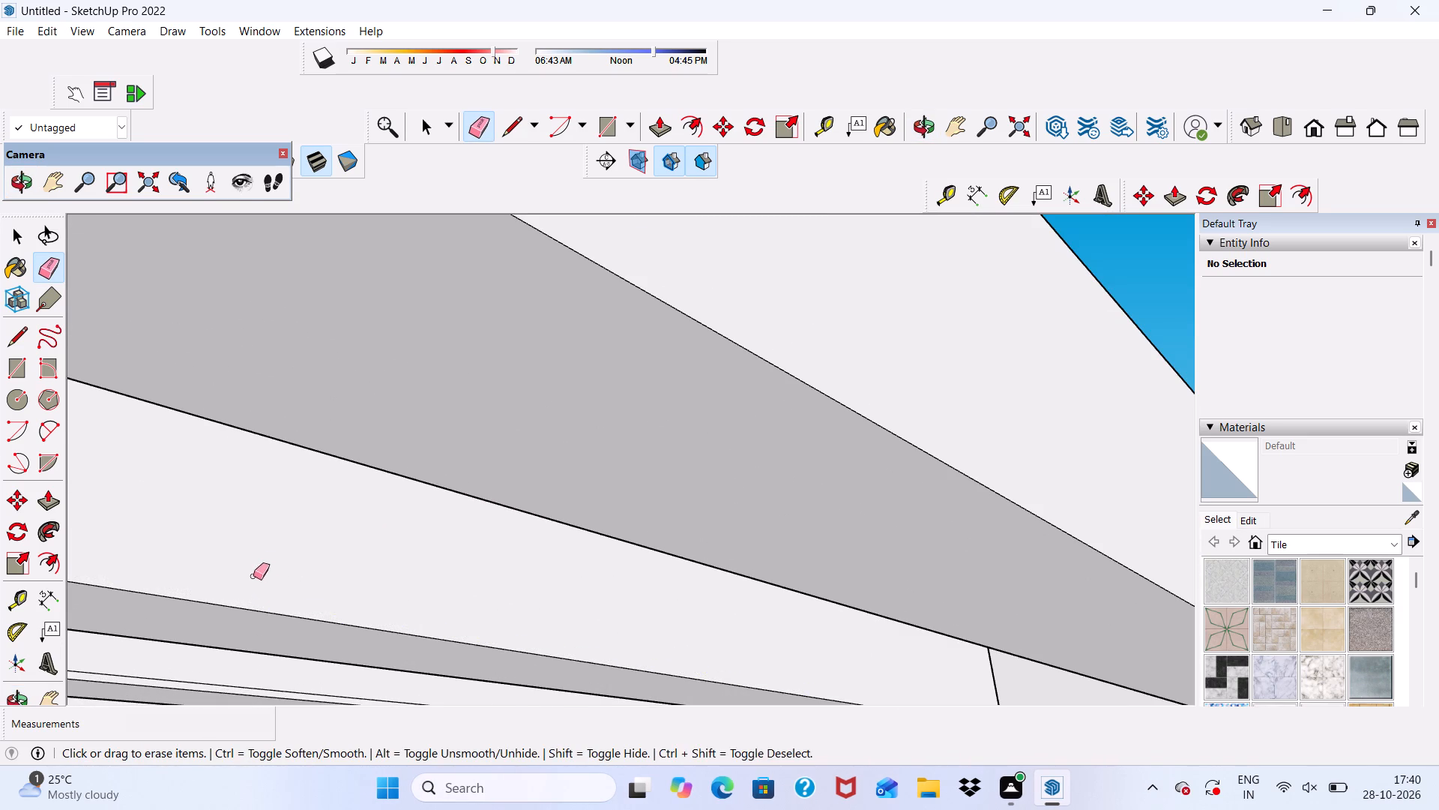
{"action": "scroll", "coordinate": [317, 511], "scroll_direction": "down", "scroll_amount": 5}
{"action": "scroll", "coordinate": [343, 635], "scroll_direction": "up", "scroll_amount": 7}
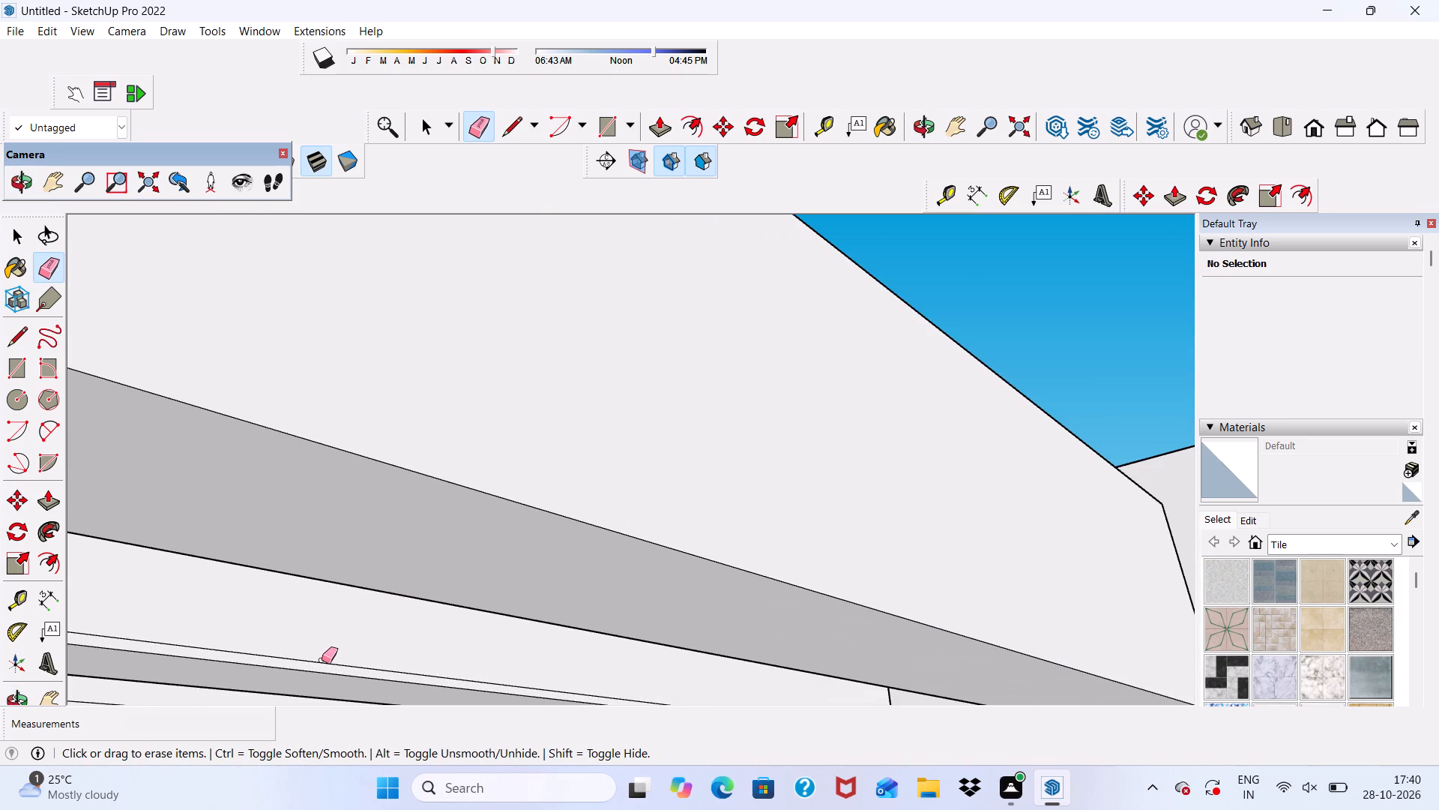
{"action": "left_click", "coordinate": [321, 661]}
Erase the extra lower lines on the side-wall-facing sides of the last two marked slats near the tall fin.
{"action": "scroll", "coordinate": [381, 550], "scroll_direction": "down", "scroll_amount": 12}
{"action": "scroll", "coordinate": [472, 616], "scroll_direction": "up", "scroll_amount": 6}
{"action": "scroll", "coordinate": [398, 625], "scroll_direction": "down", "scroll_amount": 1}
{"action": "scroll", "coordinate": [413, 652], "scroll_direction": "up", "scroll_amount": 1}
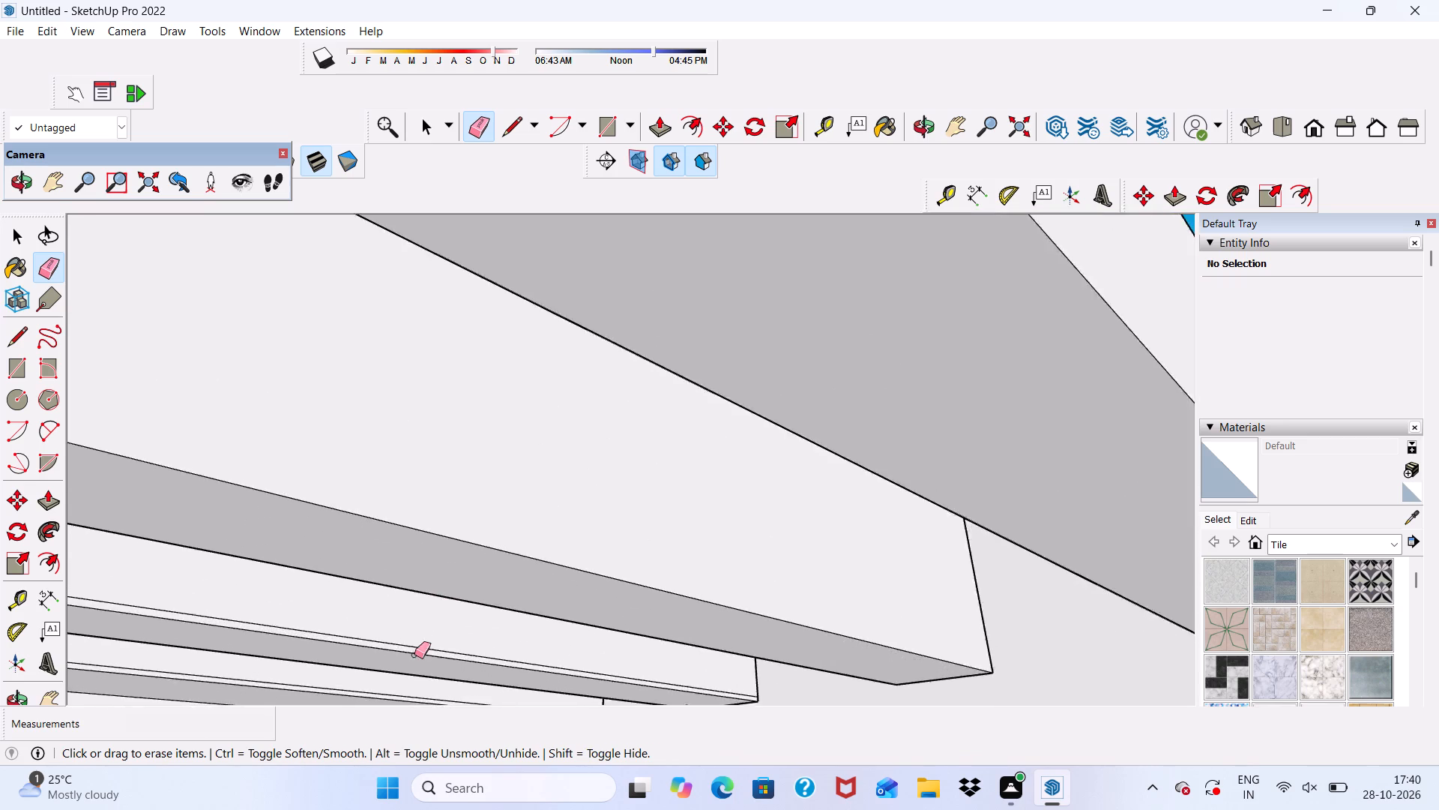
{"action": "scroll", "coordinate": [414, 655], "scroll_direction": "up", "scroll_amount": 7}
{"action": "left_click", "coordinate": [399, 639]}
{"action": "scroll", "coordinate": [447, 575], "scroll_direction": "down", "scroll_amount": 10}
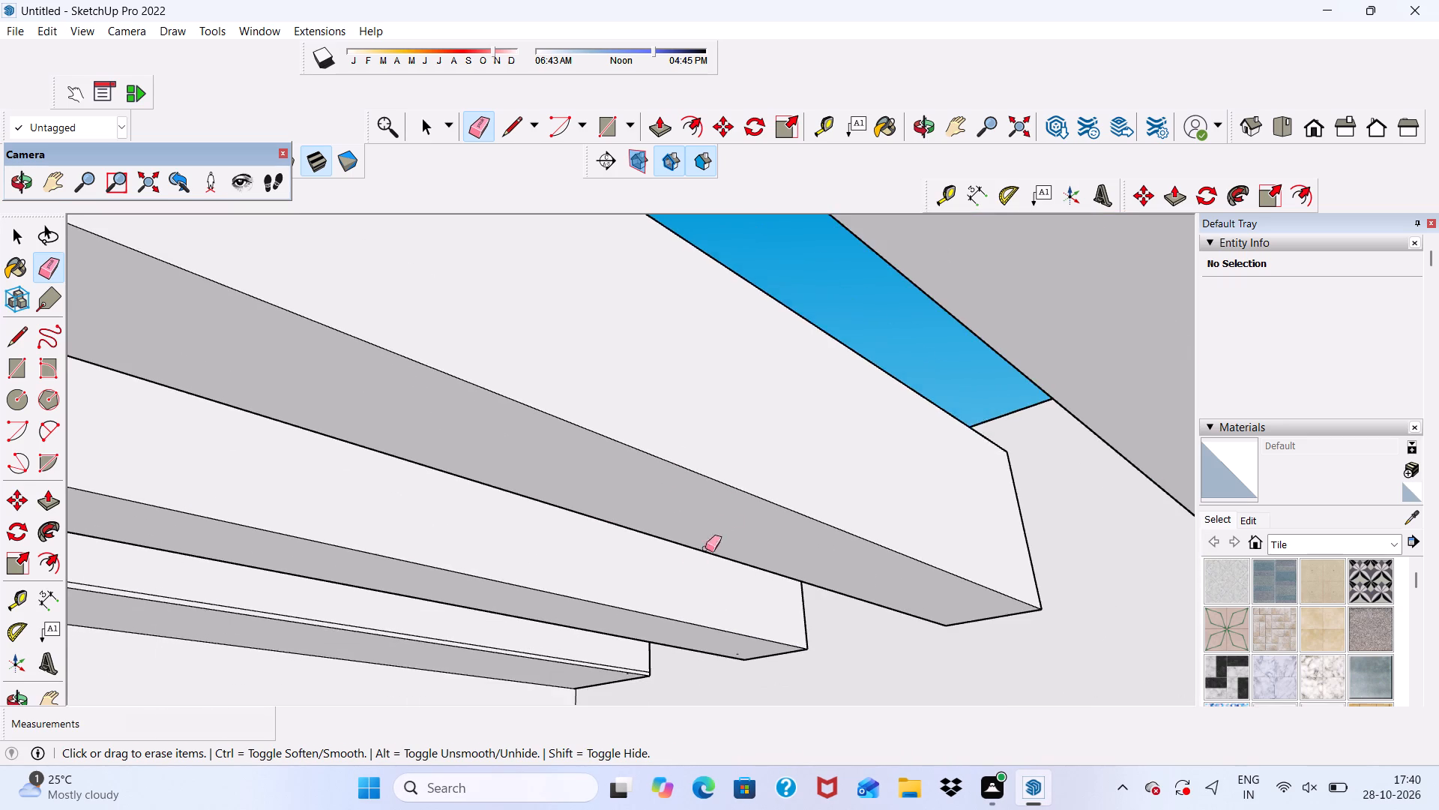
{"action": "scroll", "coordinate": [546, 610], "scroll_direction": "up", "scroll_amount": 5}
{"action": "left_click", "coordinate": [454, 639]}
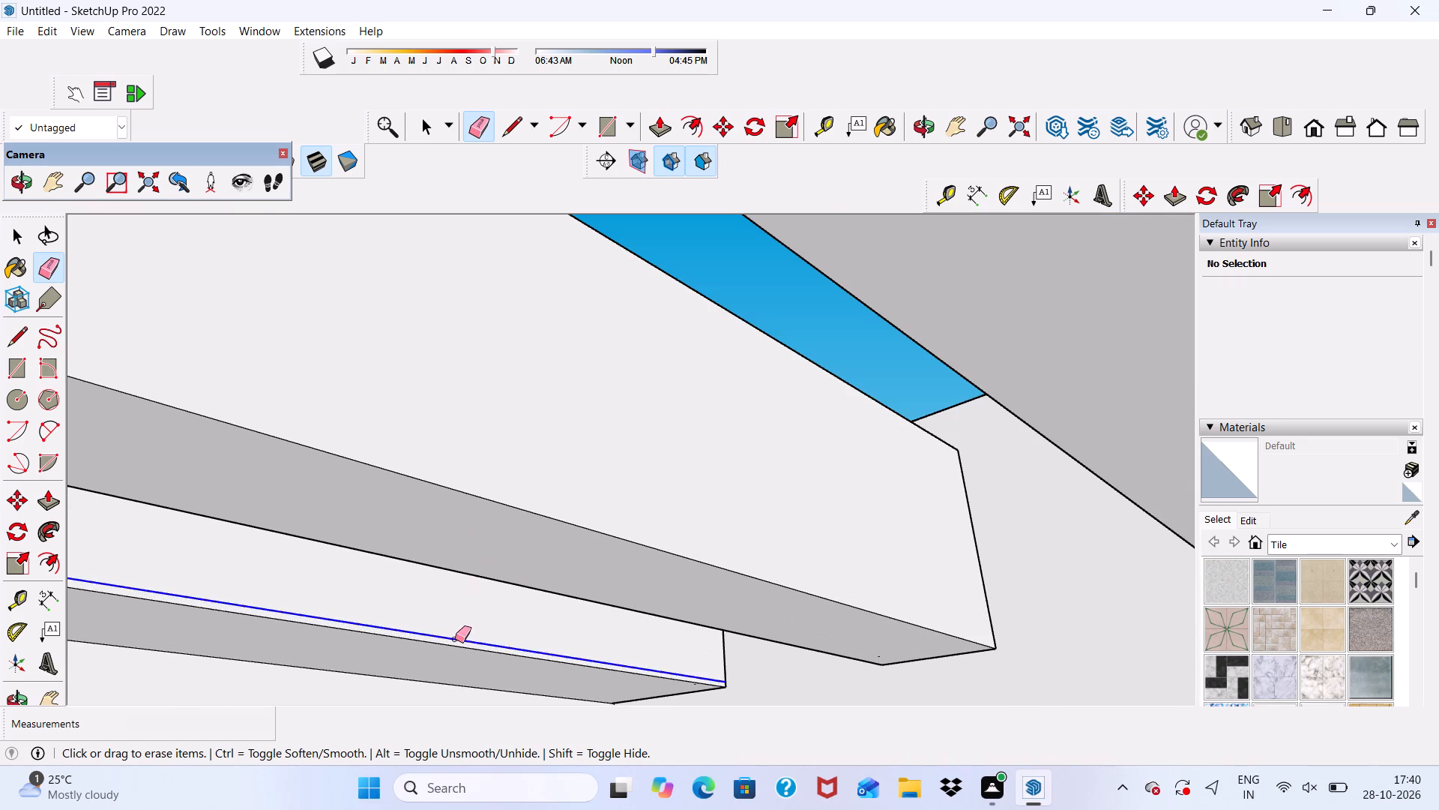
Erase the extra lower lines on the fin-facing sides of the first two marked slats nearest the tall fin.
{"action": "scroll", "coordinate": [441, 617], "scroll_direction": "down", "scroll_amount": 7}
{"action": "middle_click_drag", "start_coordinate": [468, 639], "coordinate": [810, 594]}
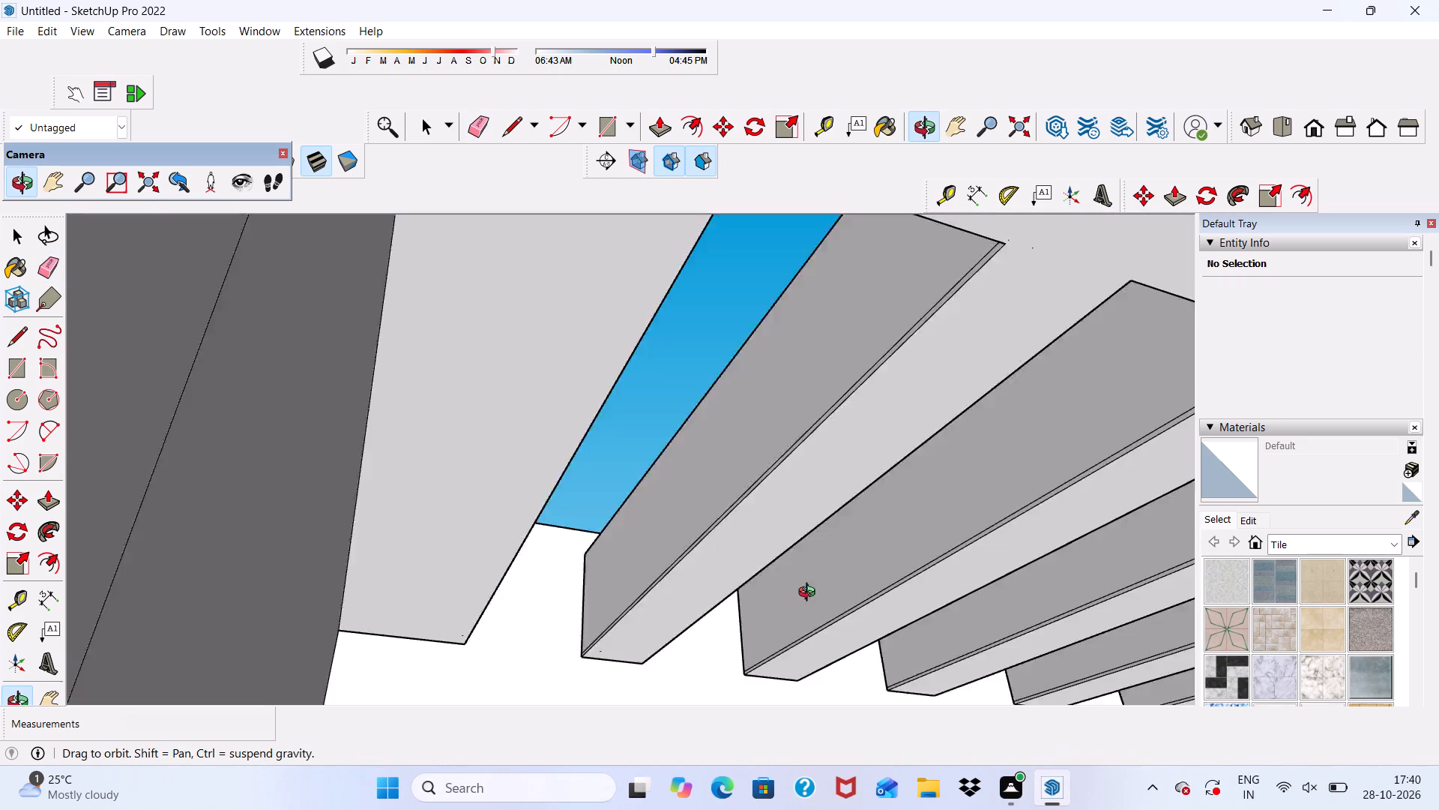
{"action": "middle_click_drag", "start_coordinate": [810, 594], "coordinate": [800, 619]}
{"action": "scroll", "coordinate": [741, 580], "scroll_direction": "up", "scroll_amount": 10}
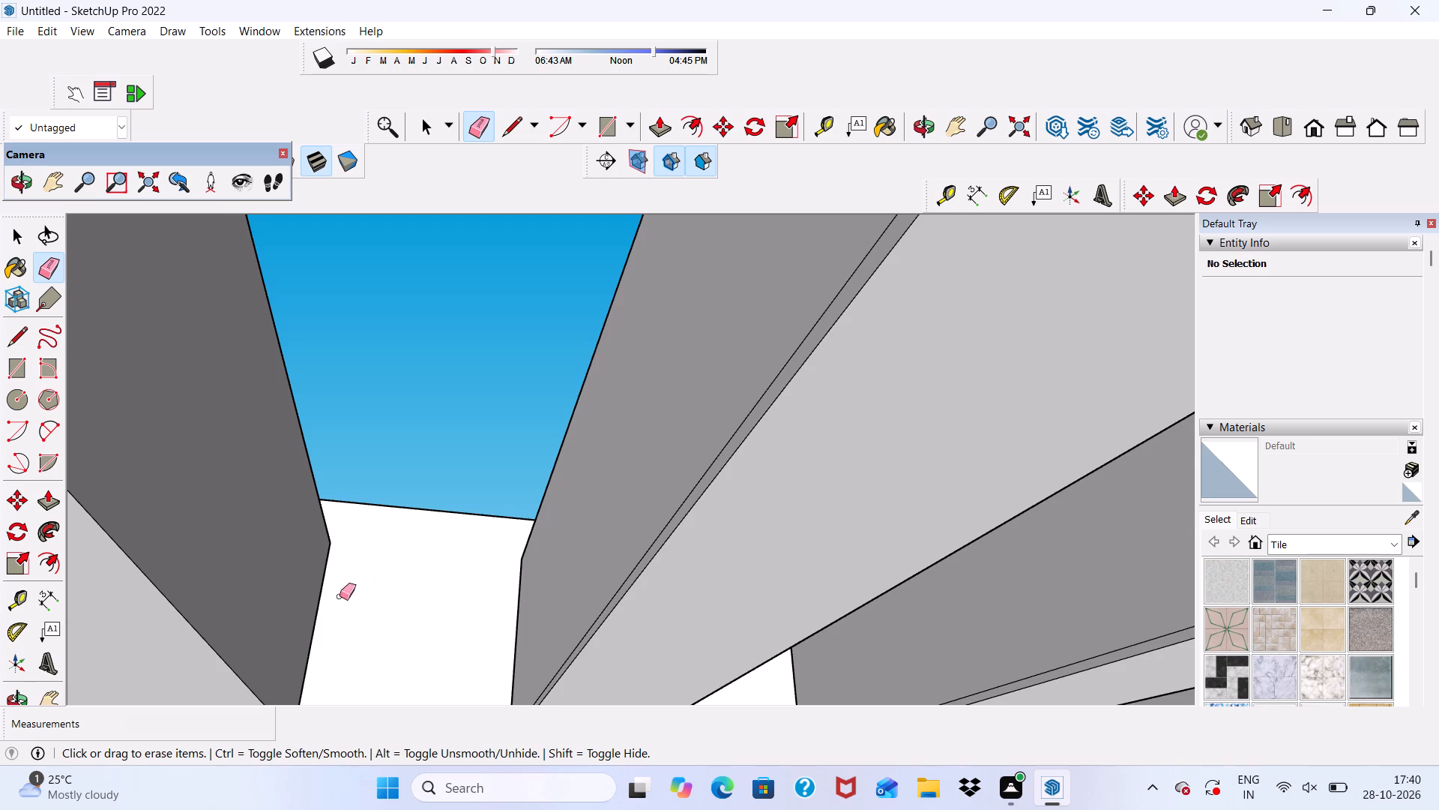
{"action": "scroll", "coordinate": [592, 556], "scroll_direction": "up", "scroll_amount": 3}
{"action": "scroll", "coordinate": [675, 559], "scroll_direction": "up", "scroll_amount": 2}
{"action": "left_click", "coordinate": [672, 550]}
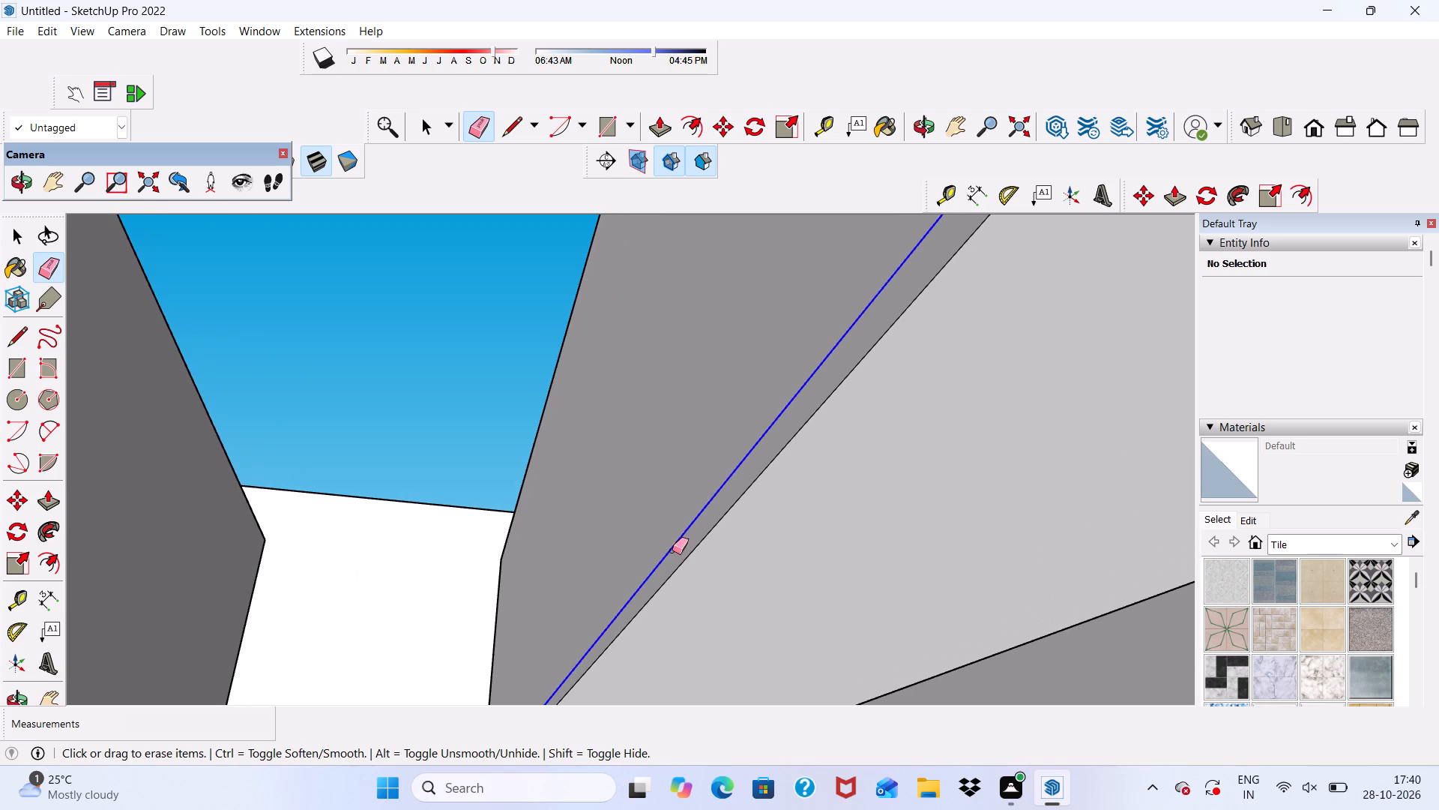
{"action": "scroll", "coordinate": [666, 541], "scroll_direction": "down", "scroll_amount": 8}
{"action": "scroll", "coordinate": [926, 667], "scroll_direction": "up", "scroll_amount": 6}
{"action": "scroll", "coordinate": [988, 689], "scroll_direction": "up", "scroll_amount": 2}
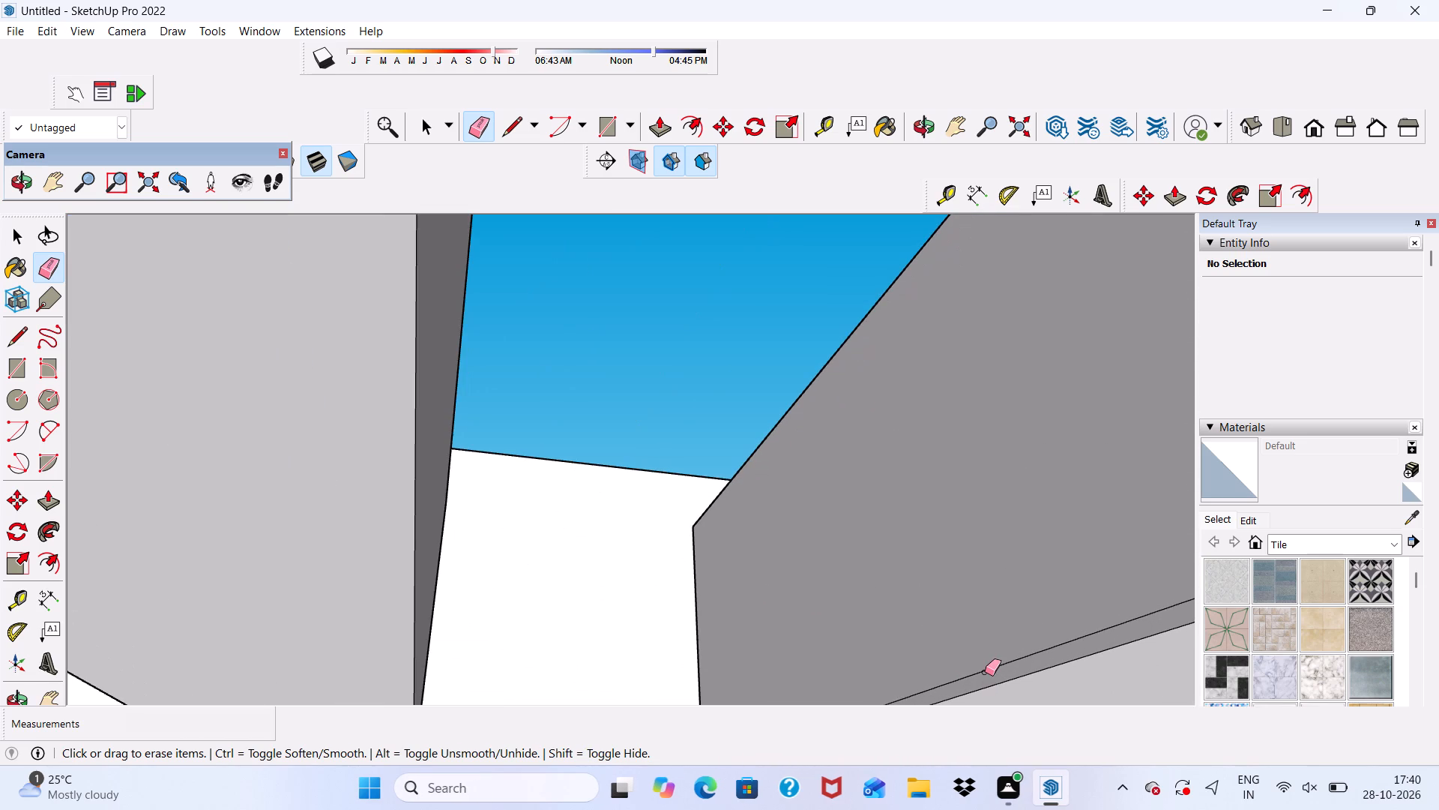
{"action": "left_click", "coordinate": [985, 672]}
Erase the extra lower lines on the fin-facing sides of two more slats, continuing toward the side wall.
{"action": "scroll", "coordinate": [725, 601], "scroll_direction": "down", "scroll_amount": 6}
{"action": "scroll", "coordinate": [542, 532], "scroll_direction": "down", "scroll_amount": 5}
{"action": "scroll", "coordinate": [909, 628], "scroll_direction": "up", "scroll_amount": 7}
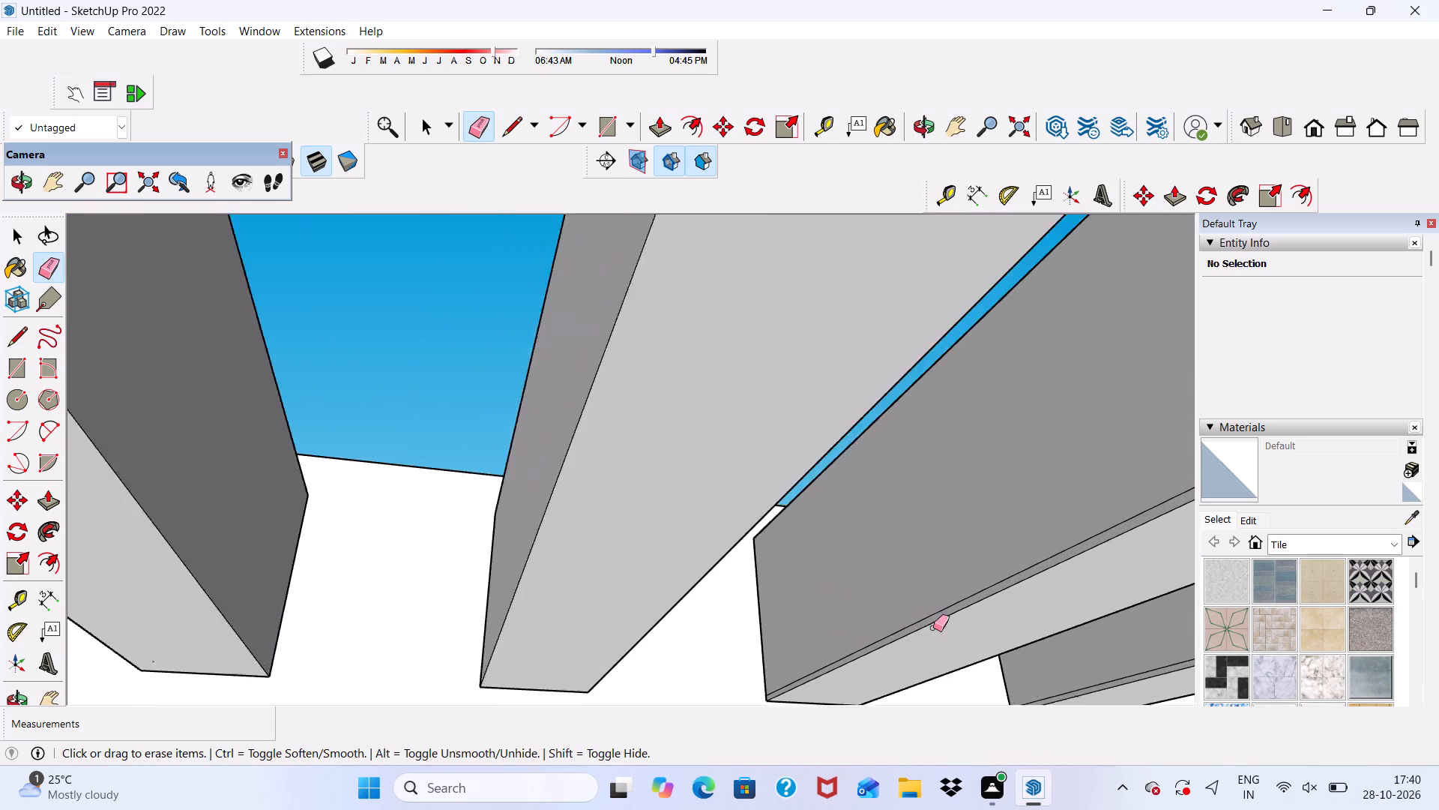
{"action": "scroll", "coordinate": [933, 628], "scroll_direction": "up", "scroll_amount": 7}
{"action": "left_click_drag", "start_coordinate": [925, 624], "coordinate": [918, 618]}
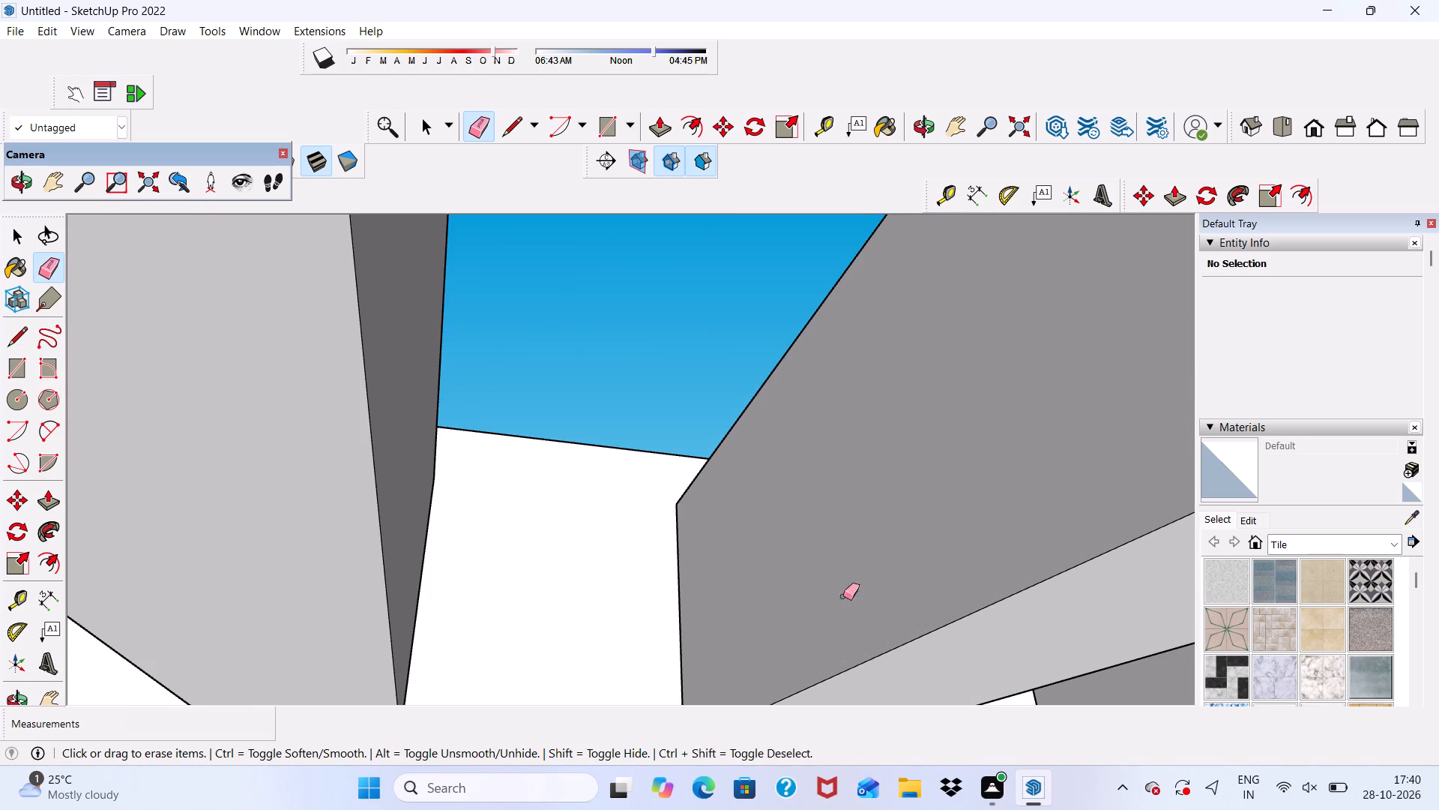
{"action": "scroll", "coordinate": [682, 599], "scroll_direction": "down", "scroll_amount": 5}
{"action": "scroll", "coordinate": [482, 649], "scroll_direction": "down", "scroll_amount": 4}
{"action": "scroll", "coordinate": [956, 598], "scroll_direction": "up", "scroll_amount": 9}
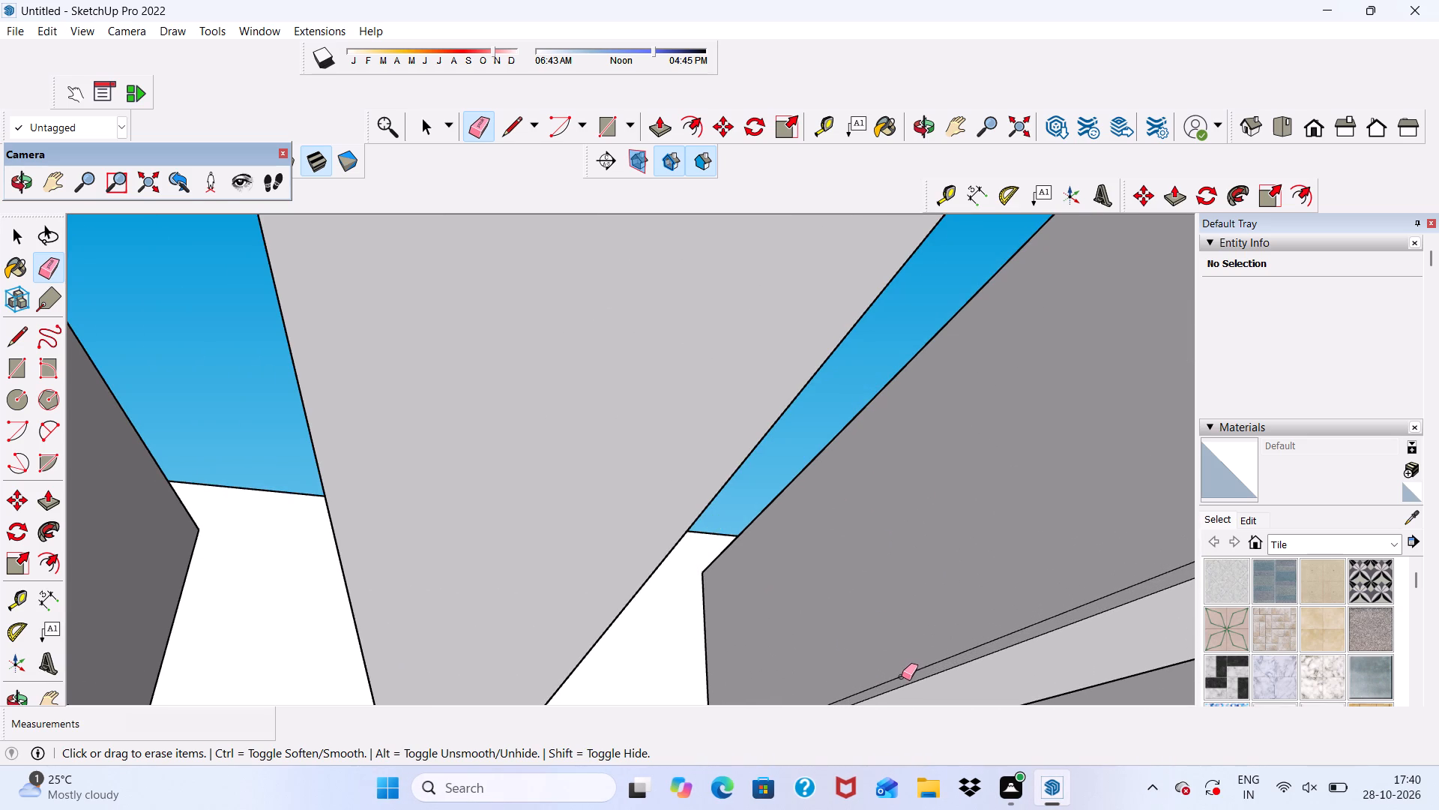
{"action": "left_click", "coordinate": [902, 676]}
Erase the extra lower lines on the fin-facing sides of another two slats in the row.
{"action": "scroll", "coordinate": [822, 646], "scroll_direction": "down", "scroll_amount": 5}
{"action": "scroll", "coordinate": [633, 659], "scroll_direction": "down", "scroll_amount": 6}
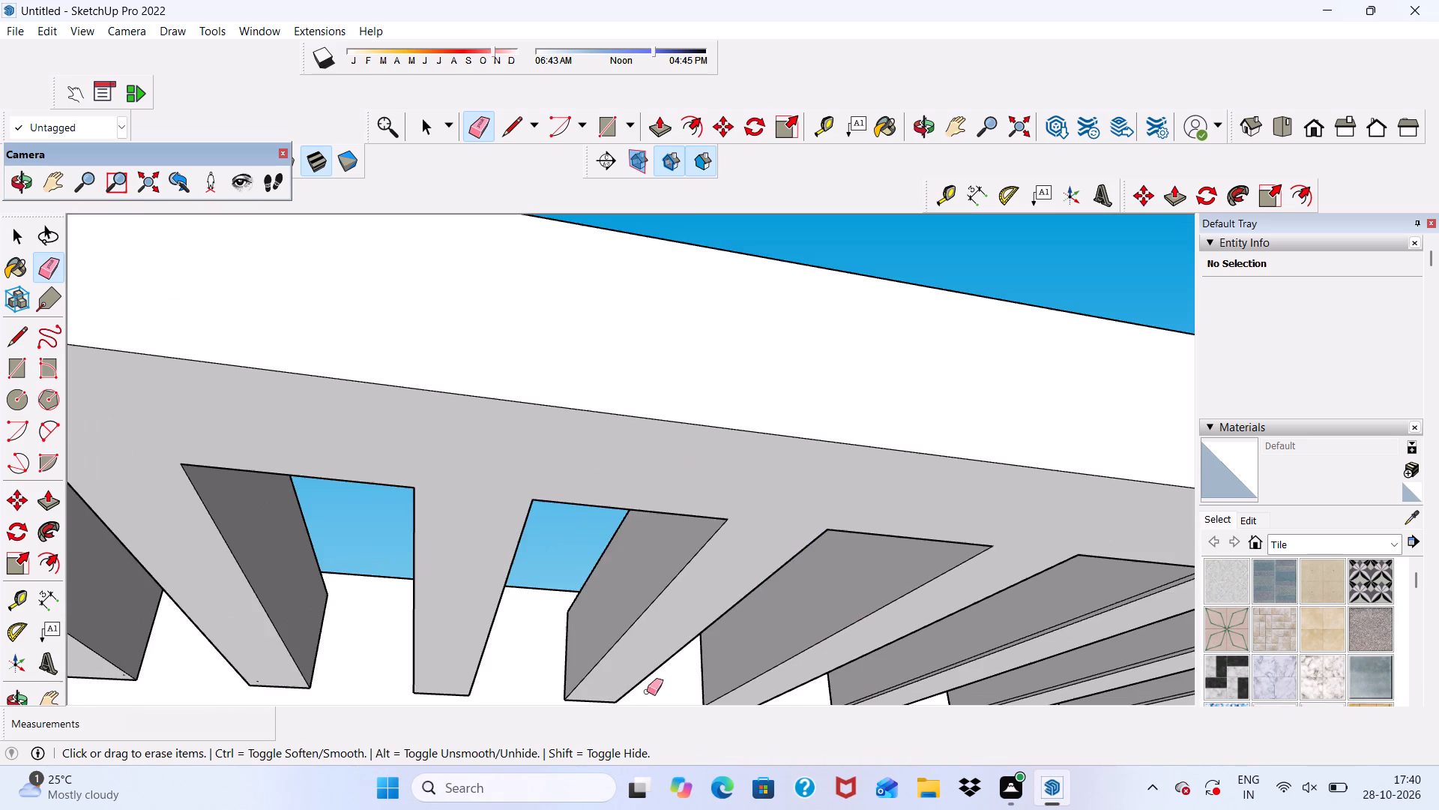
{"action": "scroll", "coordinate": [1120, 682], "scroll_direction": "up", "scroll_amount": 6}
{"action": "scroll", "coordinate": [1058, 586], "scroll_direction": "up", "scroll_amount": 9}
{"action": "left_click", "coordinate": [1028, 595]}
{"action": "scroll", "coordinate": [785, 591], "scroll_direction": "down", "scroll_amount": 6}
{"action": "scroll", "coordinate": [646, 627], "scroll_direction": "down", "scroll_amount": 4}
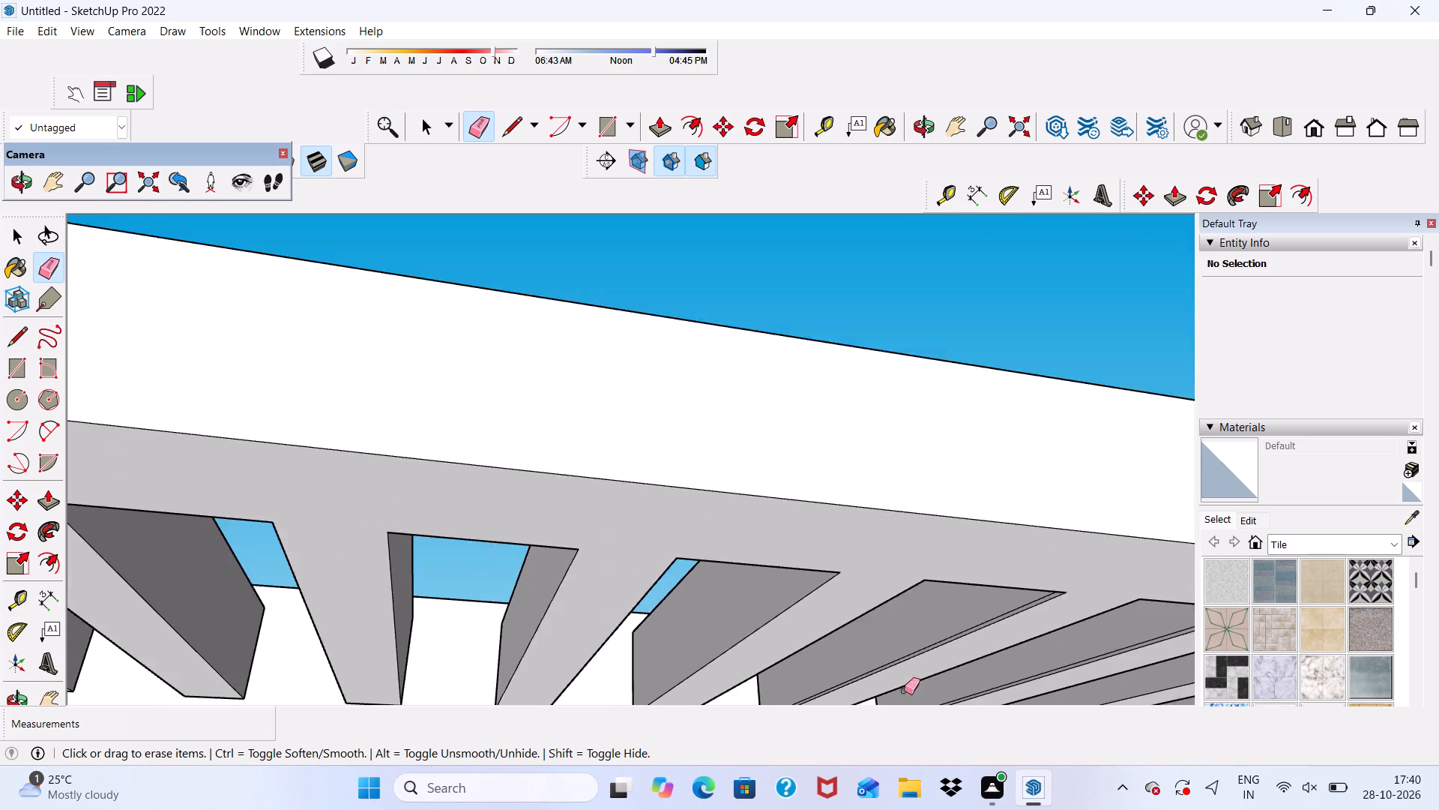
{"action": "scroll", "coordinate": [1033, 700], "scroll_direction": "up", "scroll_amount": 4}
{"action": "scroll", "coordinate": [921, 592], "scroll_direction": "up", "scroll_amount": 9}
{"action": "left_click", "coordinate": [873, 539]}
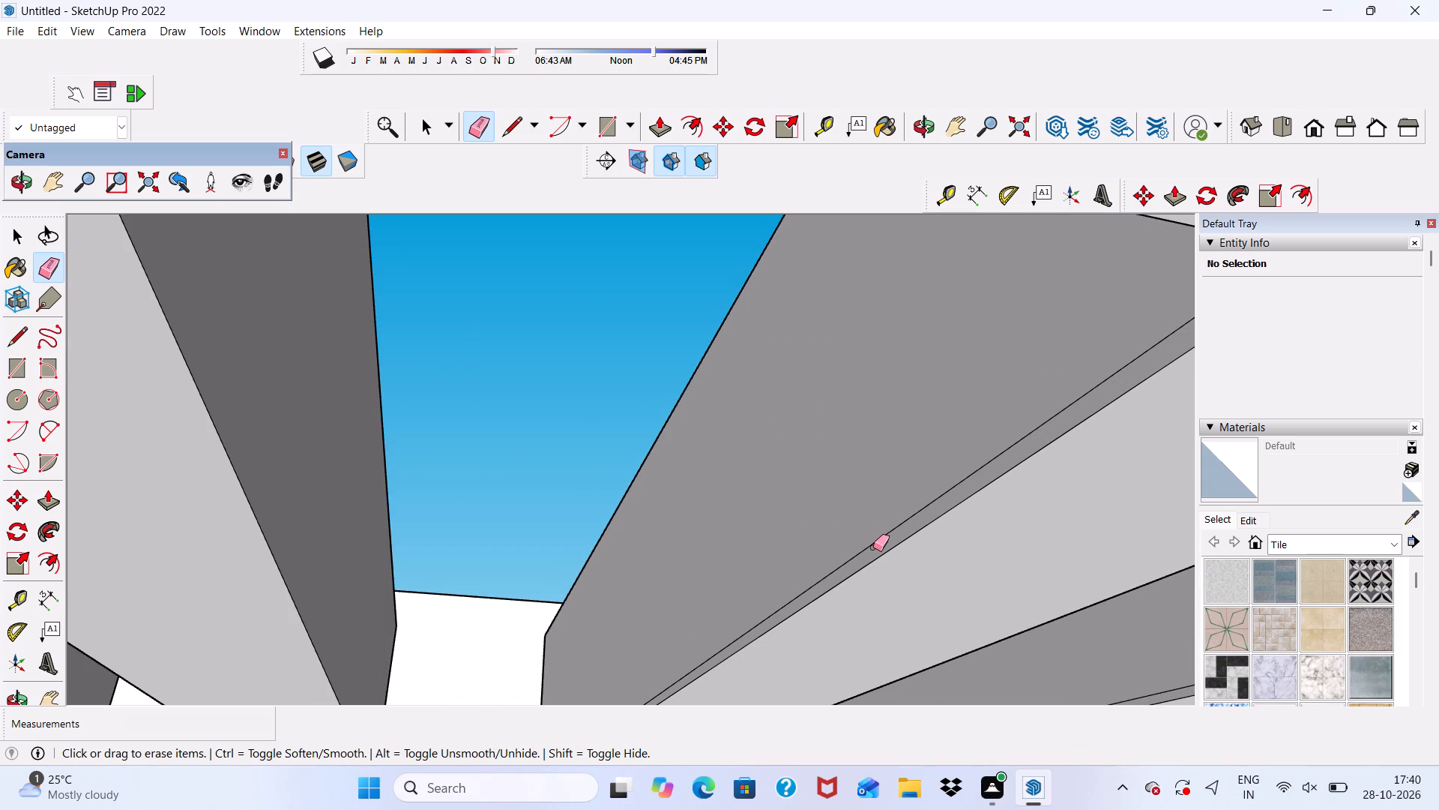
{"action": "left_click", "coordinate": [873, 547]}
{"action": "left_click", "coordinate": [873, 547]}
Erase the extra lower line on the fin-facing side of the last marked slat toward the side wall.
{"action": "scroll", "coordinate": [824, 550], "scroll_direction": "down", "scroll_amount": 5}
{"action": "scroll", "coordinate": [763, 571], "scroll_direction": "down", "scroll_amount": 3}
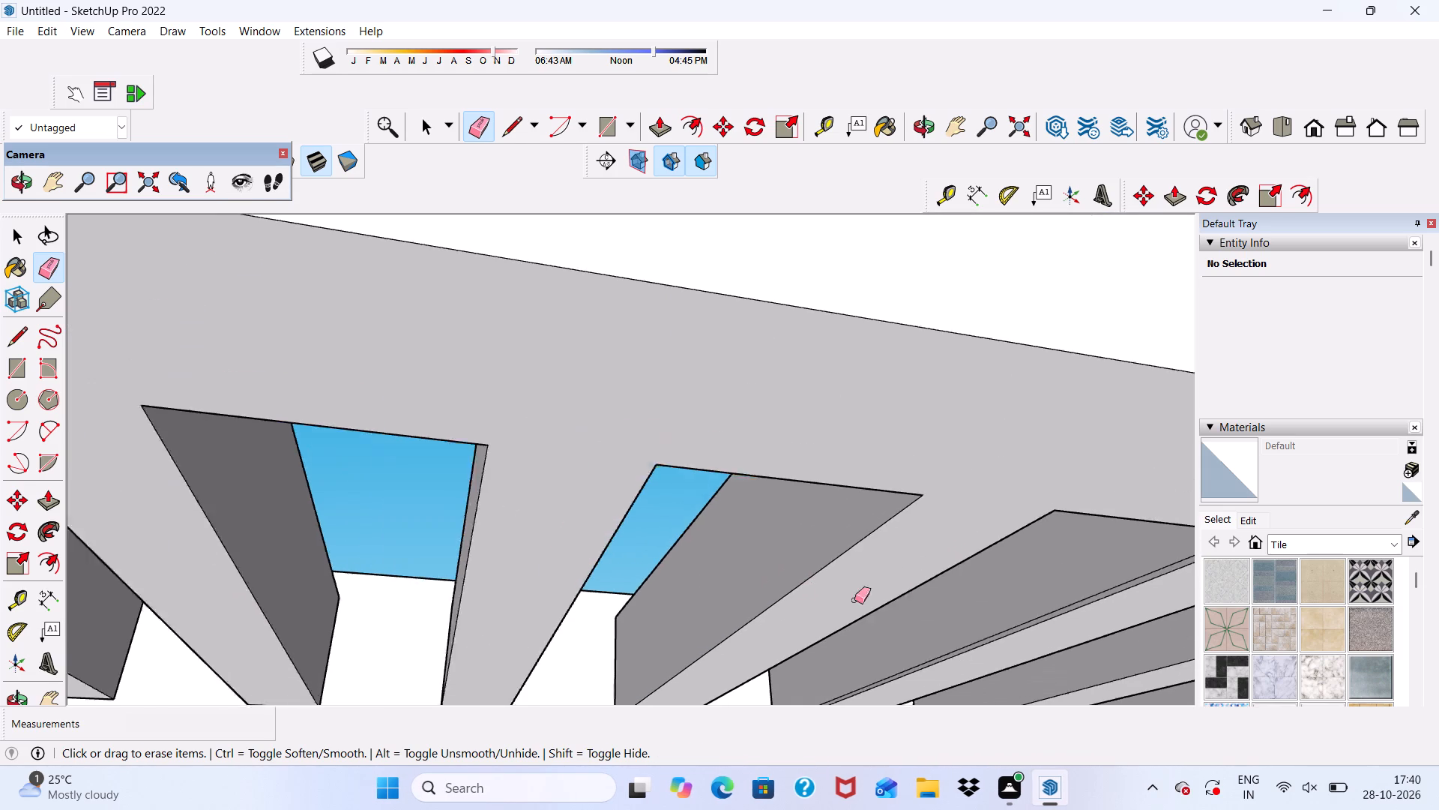
{"action": "scroll", "coordinate": [854, 600], "scroll_direction": "down", "scroll_amount": 2}
{"action": "scroll", "coordinate": [954, 552], "scroll_direction": "down", "scroll_amount": 3}
{"action": "scroll", "coordinate": [971, 630], "scroll_direction": "up", "scroll_amount": 13}
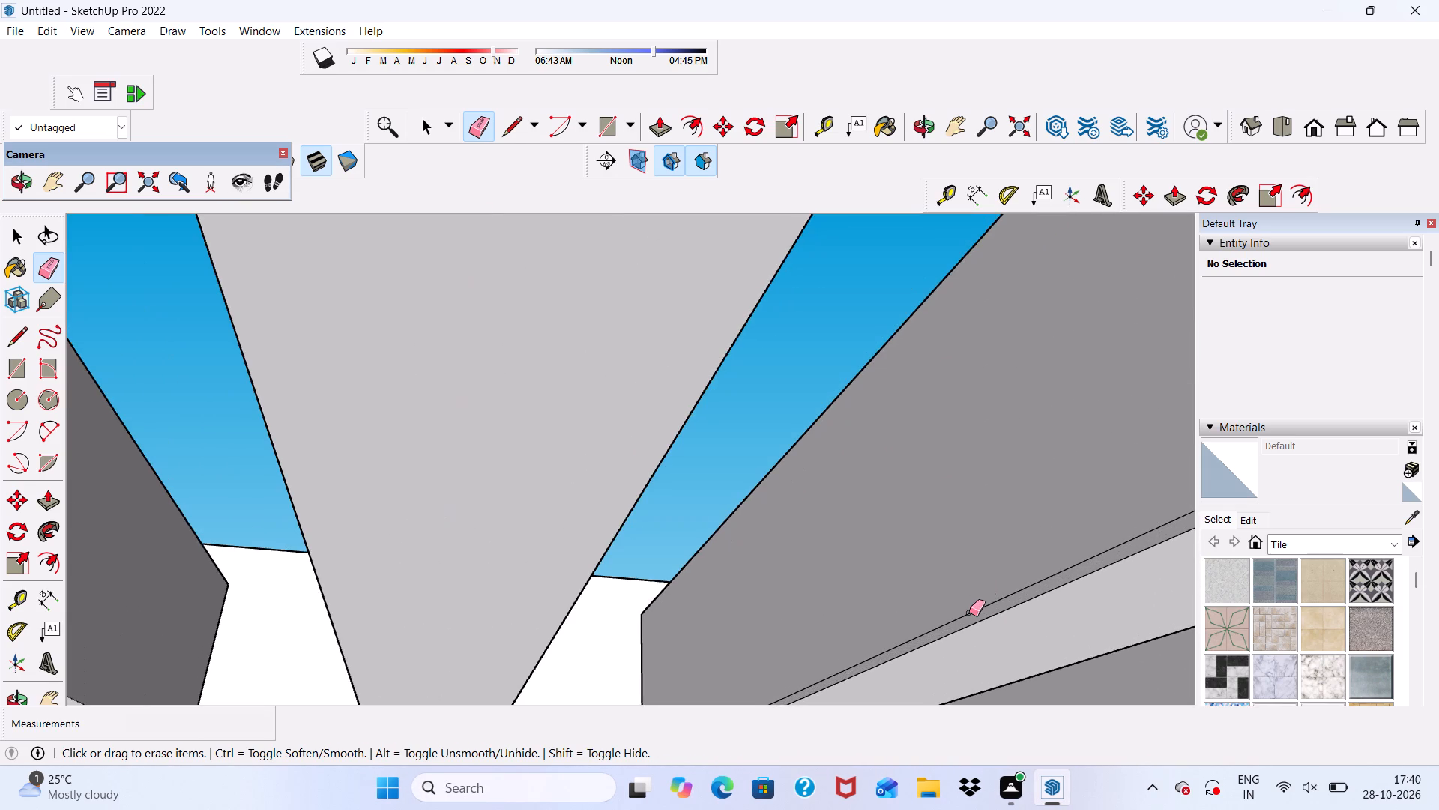
{"action": "left_click", "coordinate": [968, 613]}
{"action": "scroll", "coordinate": [847, 598], "scroll_direction": "down", "scroll_amount": 10}
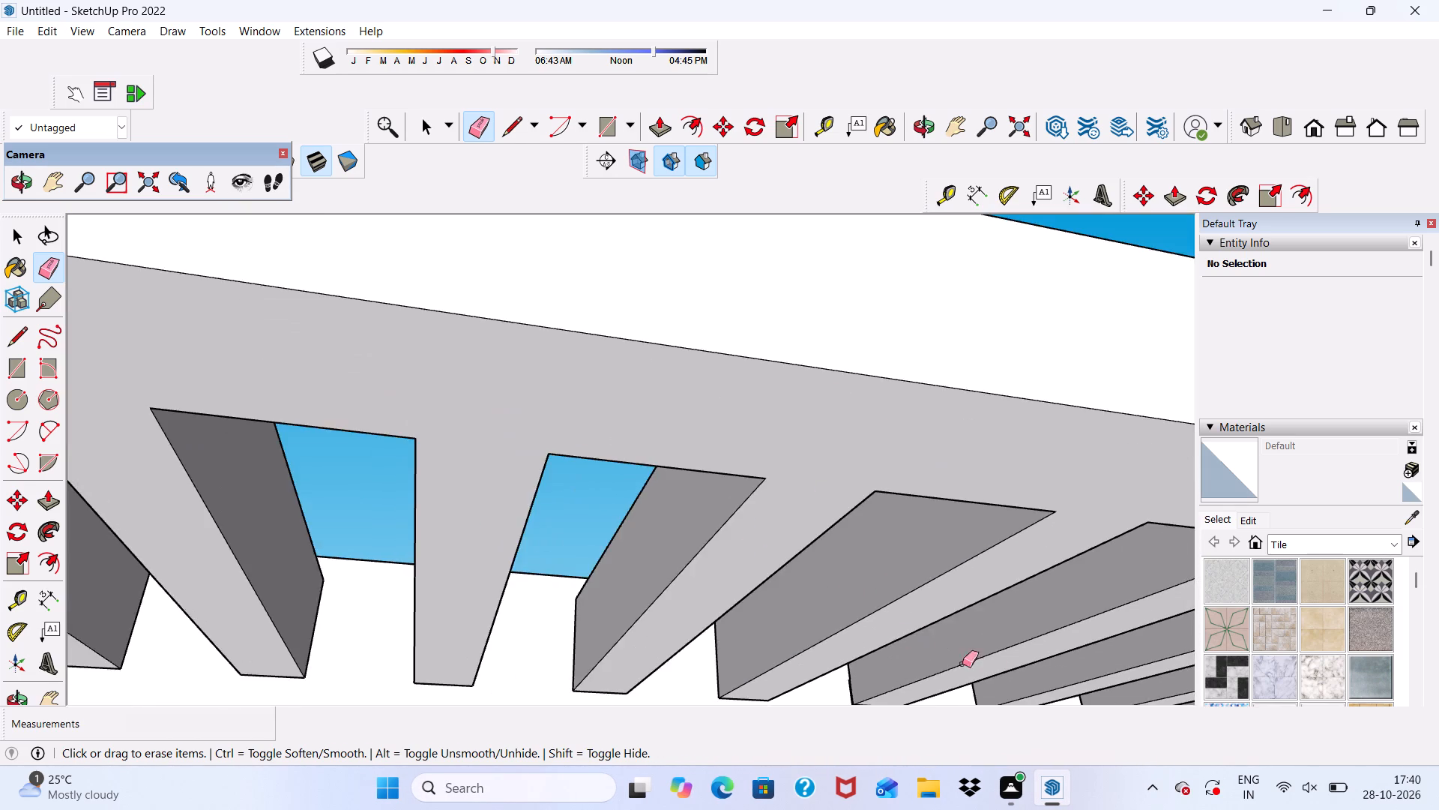
Examine the slotted roof slab and its slats from below and above for leftover lines.
{"action": "scroll", "coordinate": [989, 668], "scroll_direction": "up", "scroll_amount": 10}
{"action": "scroll", "coordinate": [878, 592], "scroll_direction": "down", "scroll_amount": 3}
{"action": "scroll", "coordinate": [705, 578], "scroll_direction": "down", "scroll_amount": 4}
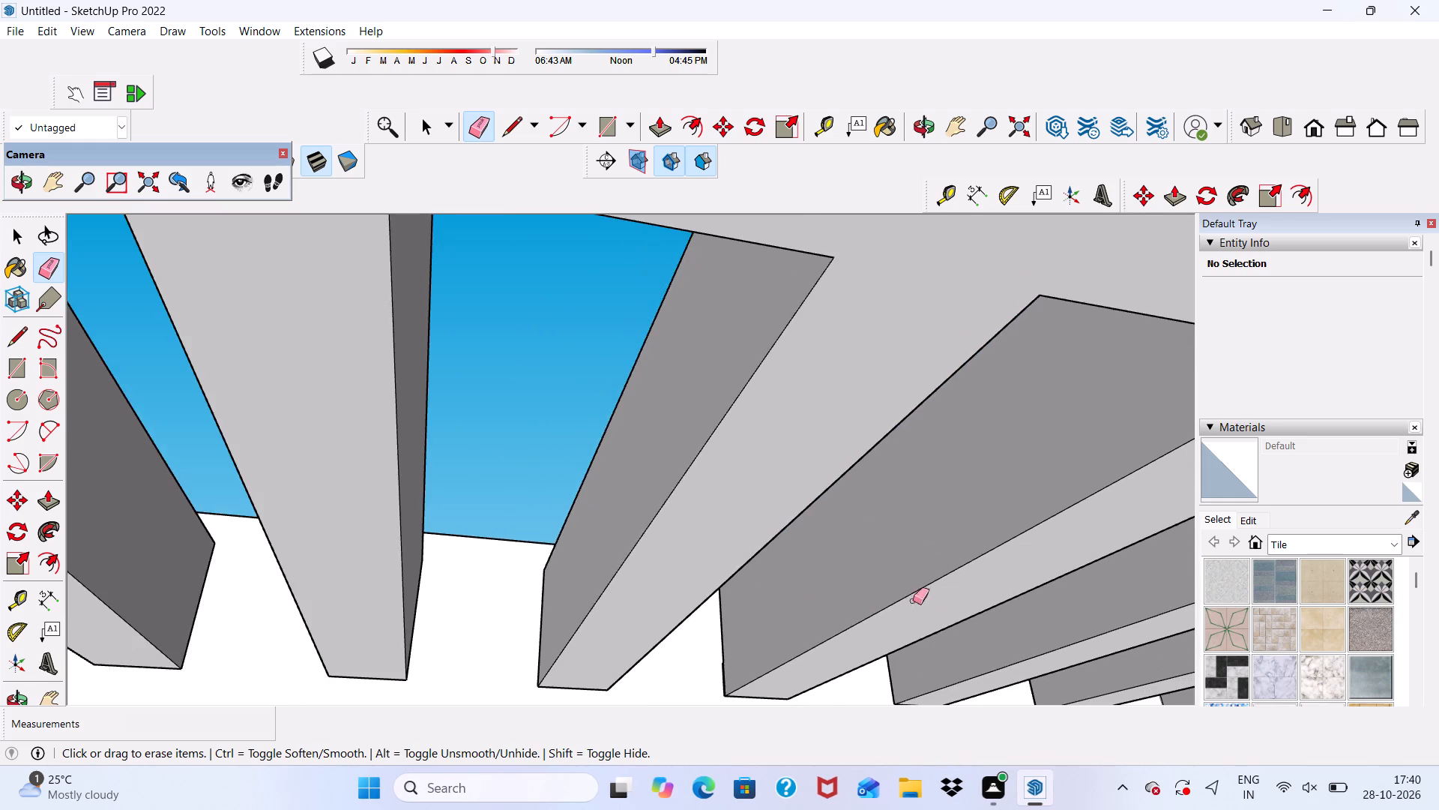
{"action": "scroll", "coordinate": [899, 601], "scroll_direction": "down", "scroll_amount": 7}
{"action": "middle_click_drag", "start_coordinate": [901, 664], "coordinate": [803, 748]}
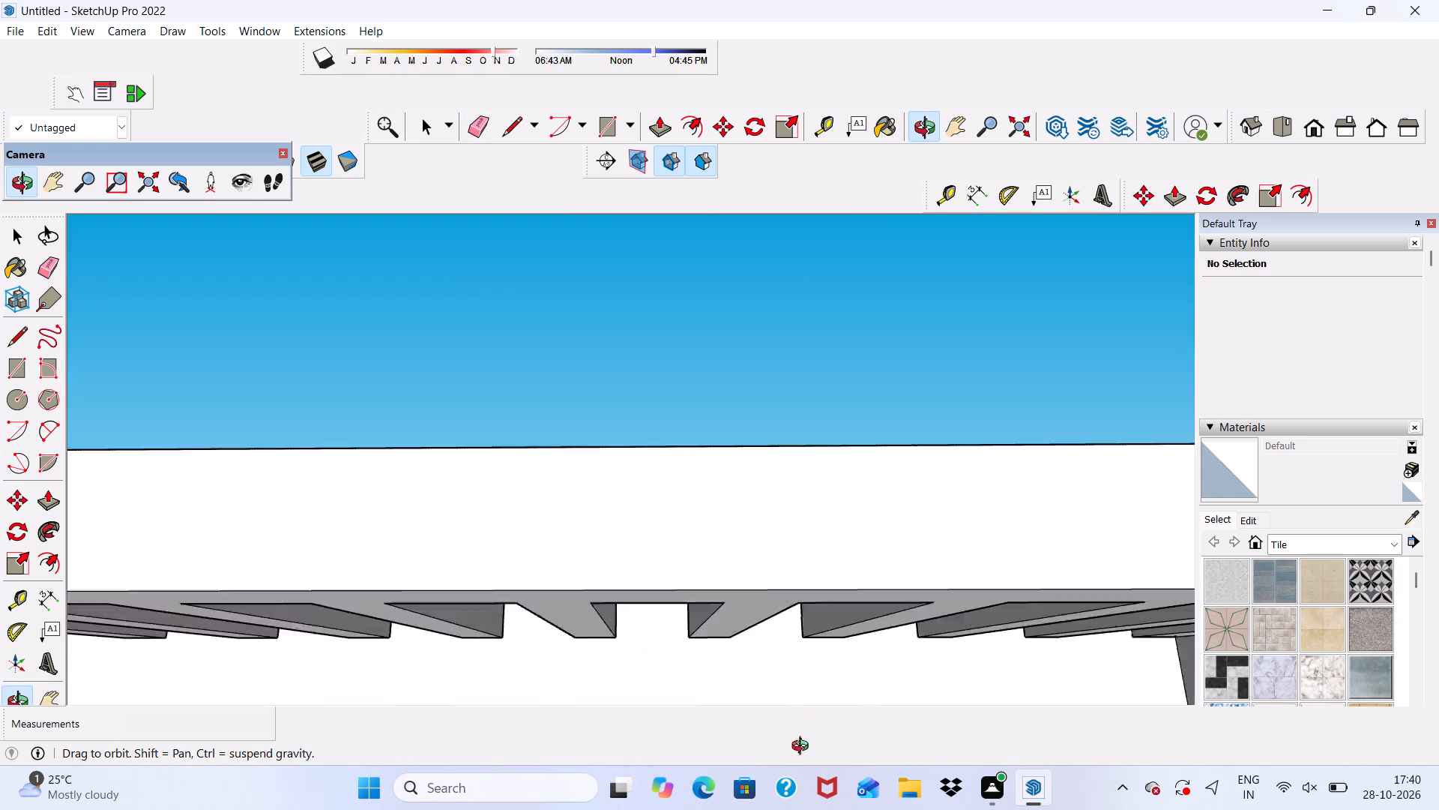
{"action": "middle_click_drag", "start_coordinate": [803, 748], "coordinate": [429, 804]}
{"action": "middle_click_drag", "start_coordinate": [684, 412], "coordinate": [687, 512]}
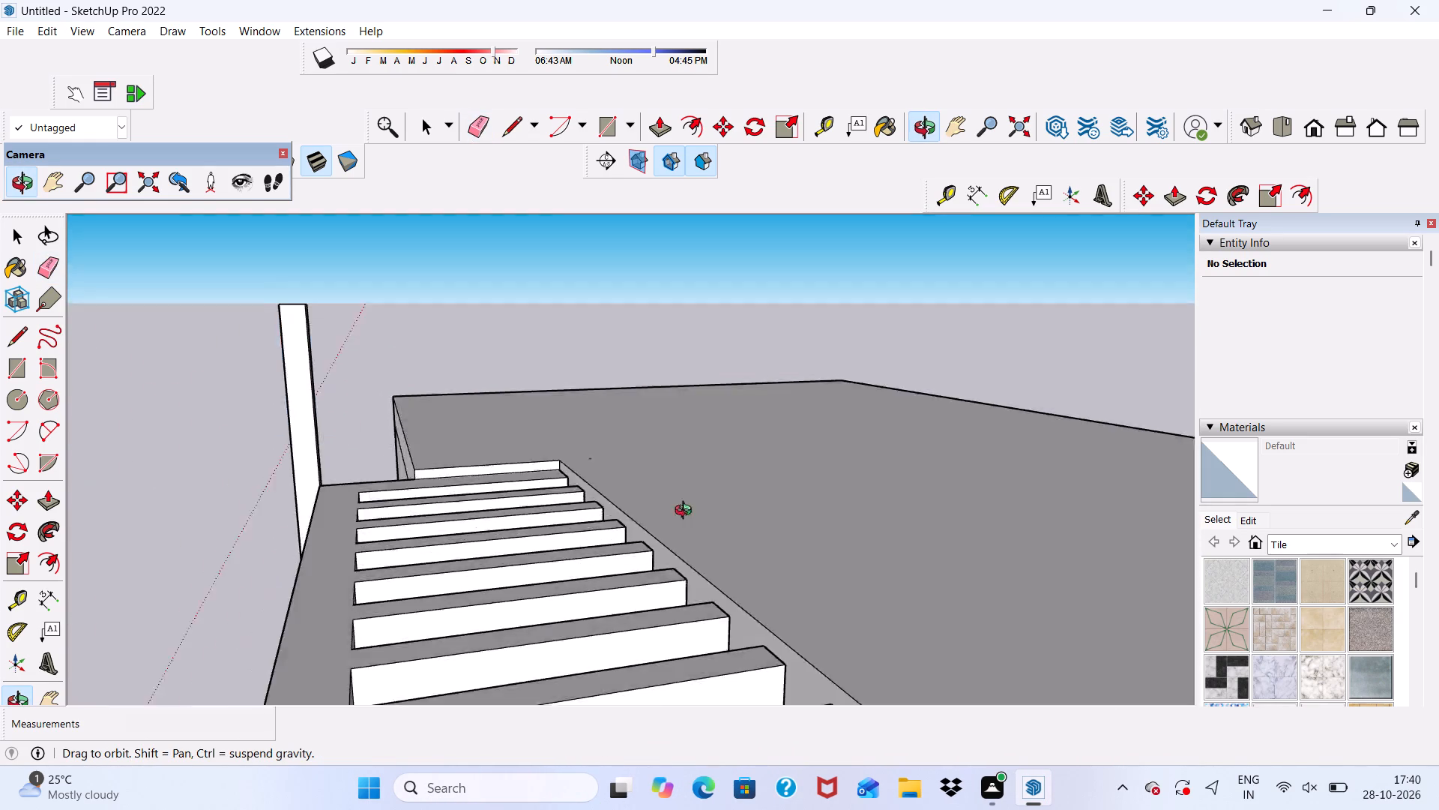
{"action": "middle_click_drag", "start_coordinate": [687, 512], "coordinate": [783, 508]}
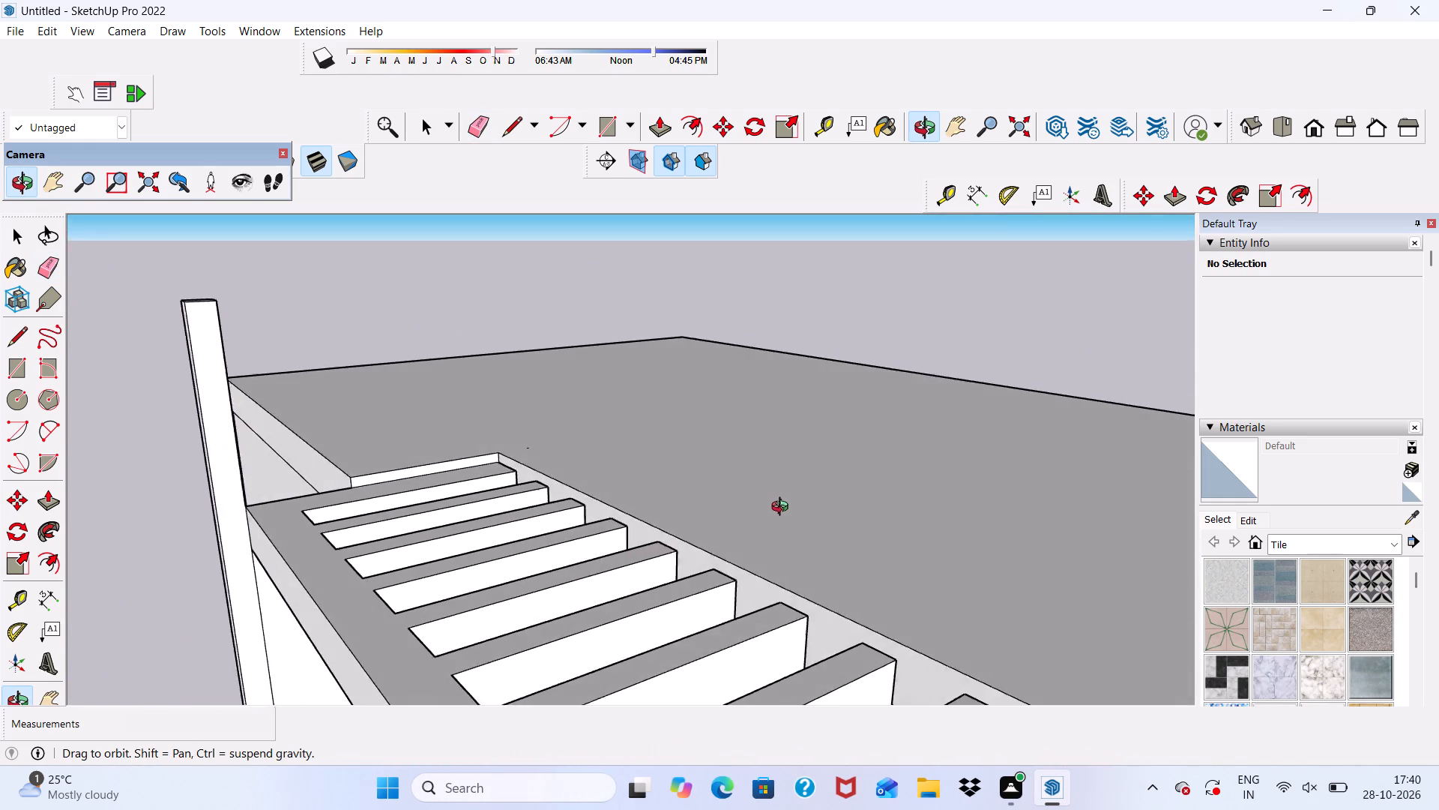
{"action": "middle_click_drag", "start_coordinate": [783, 508], "coordinate": [1135, 196]}
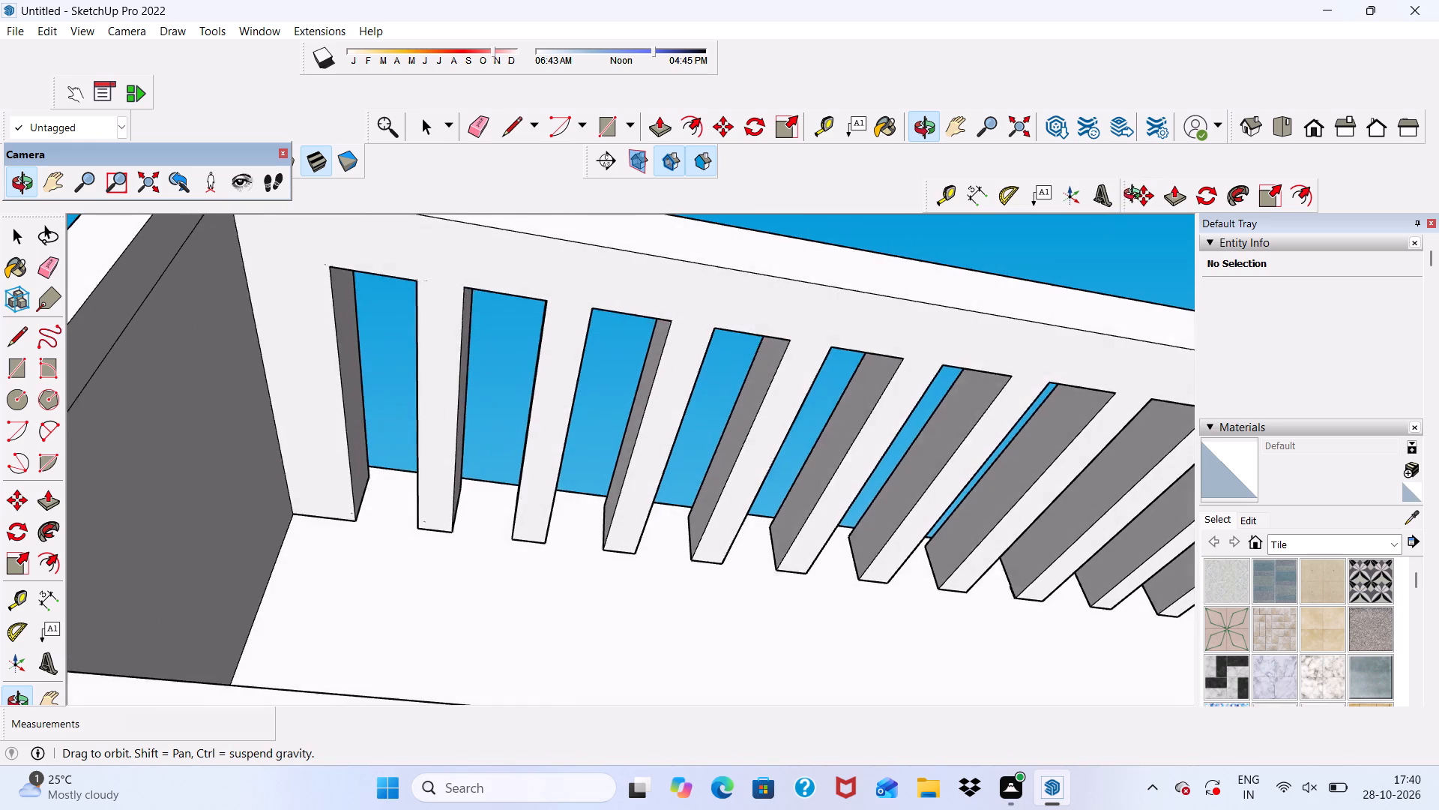
{"action": "middle_click_drag", "start_coordinate": [1135, 196], "coordinate": [1062, 265]}
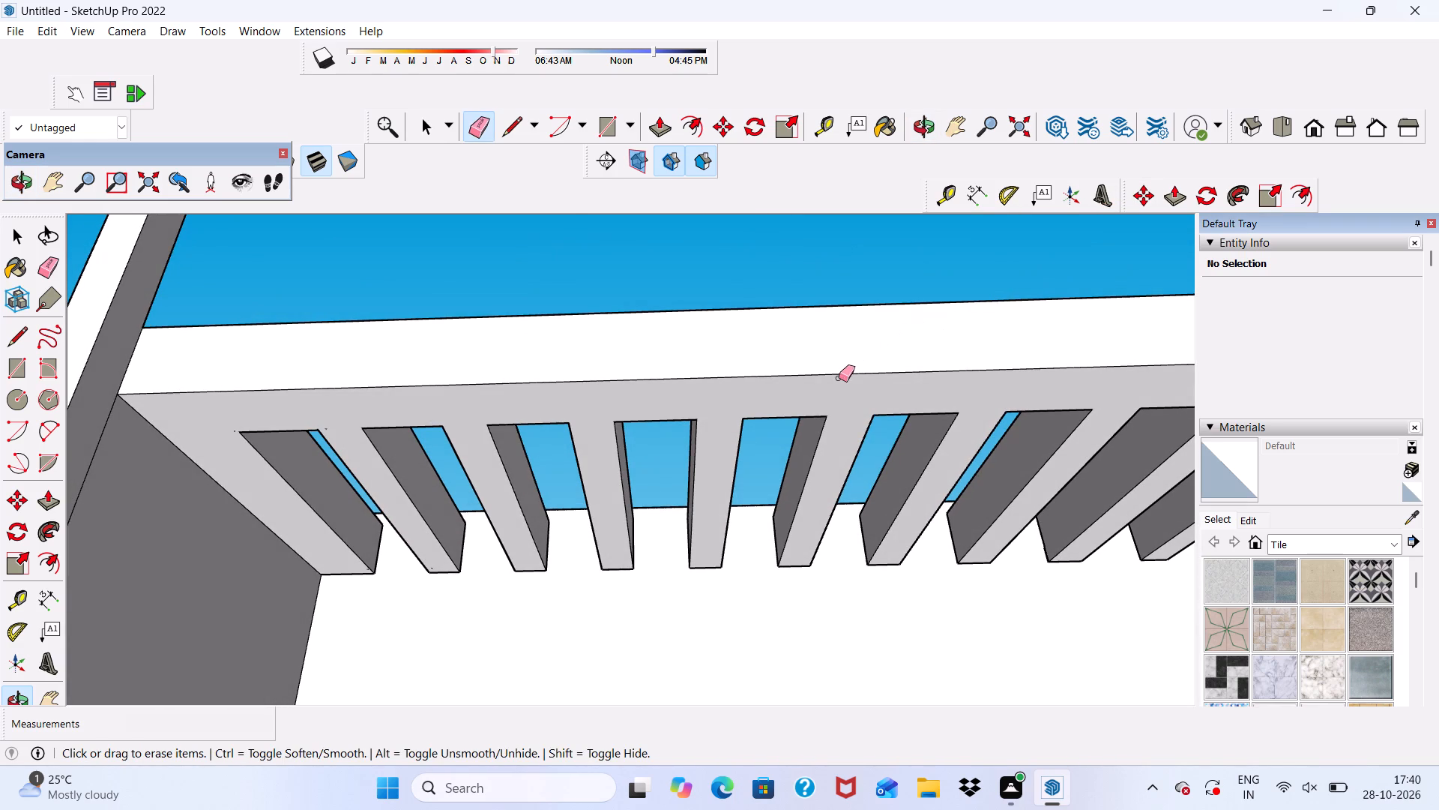
{"action": "key", "text": "space"}
{"action": "scroll", "coordinate": [833, 377], "scroll_direction": "up", "scroll_amount": 1}
{"action": "scroll", "coordinate": [762, 415], "scroll_direction": "down", "scroll_amount": 4}
{"action": "scroll", "coordinate": [878, 422], "scroll_direction": "down", "scroll_amount": 4}
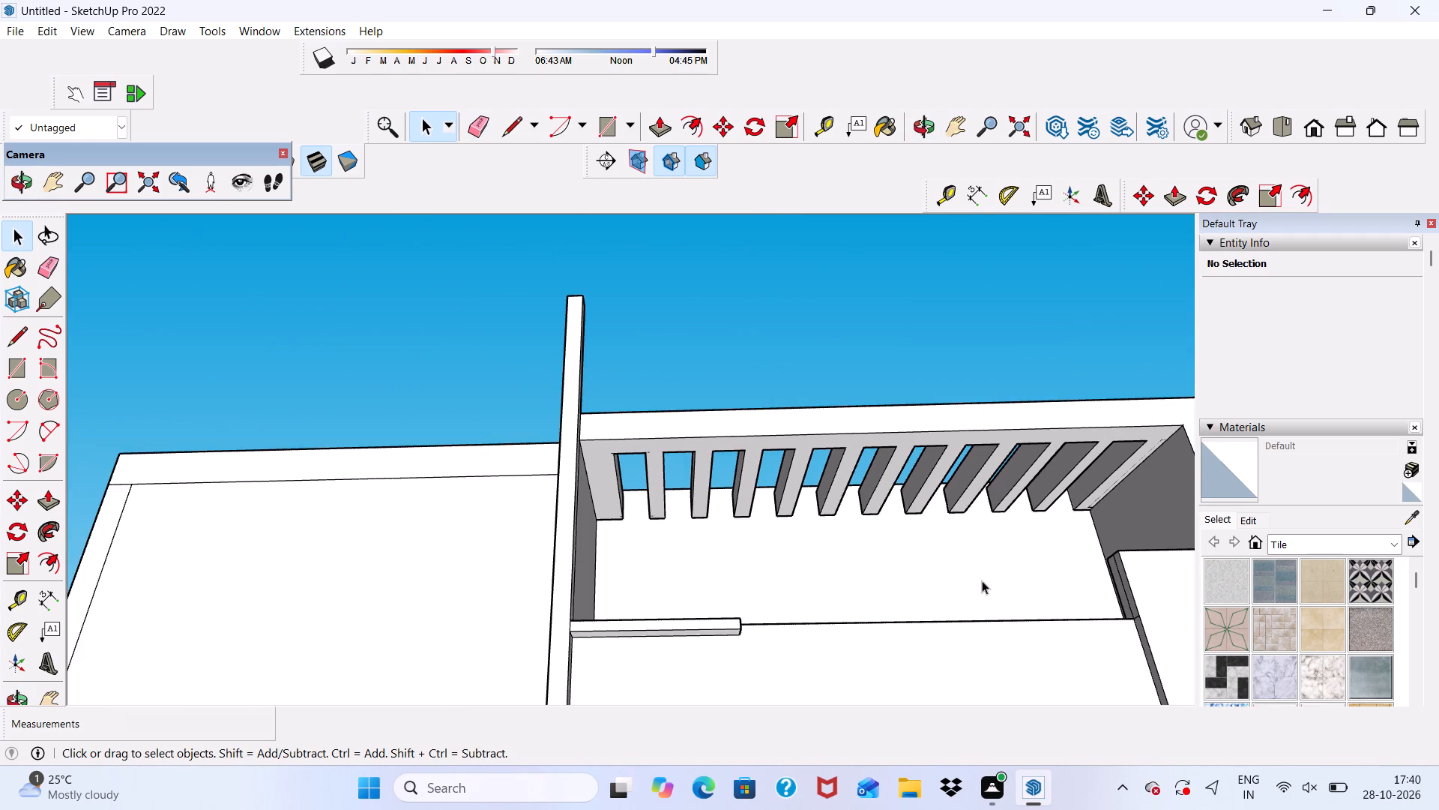
Push/Pull the balcony floor strip beside the side wall by 2 11/16" to sit level with the adjoining floor.
{"action": "scroll", "coordinate": [977, 583], "scroll_direction": "down", "scroll_amount": 3}
{"action": "middle_click_drag", "start_coordinate": [967, 595], "coordinate": [820, 736]}
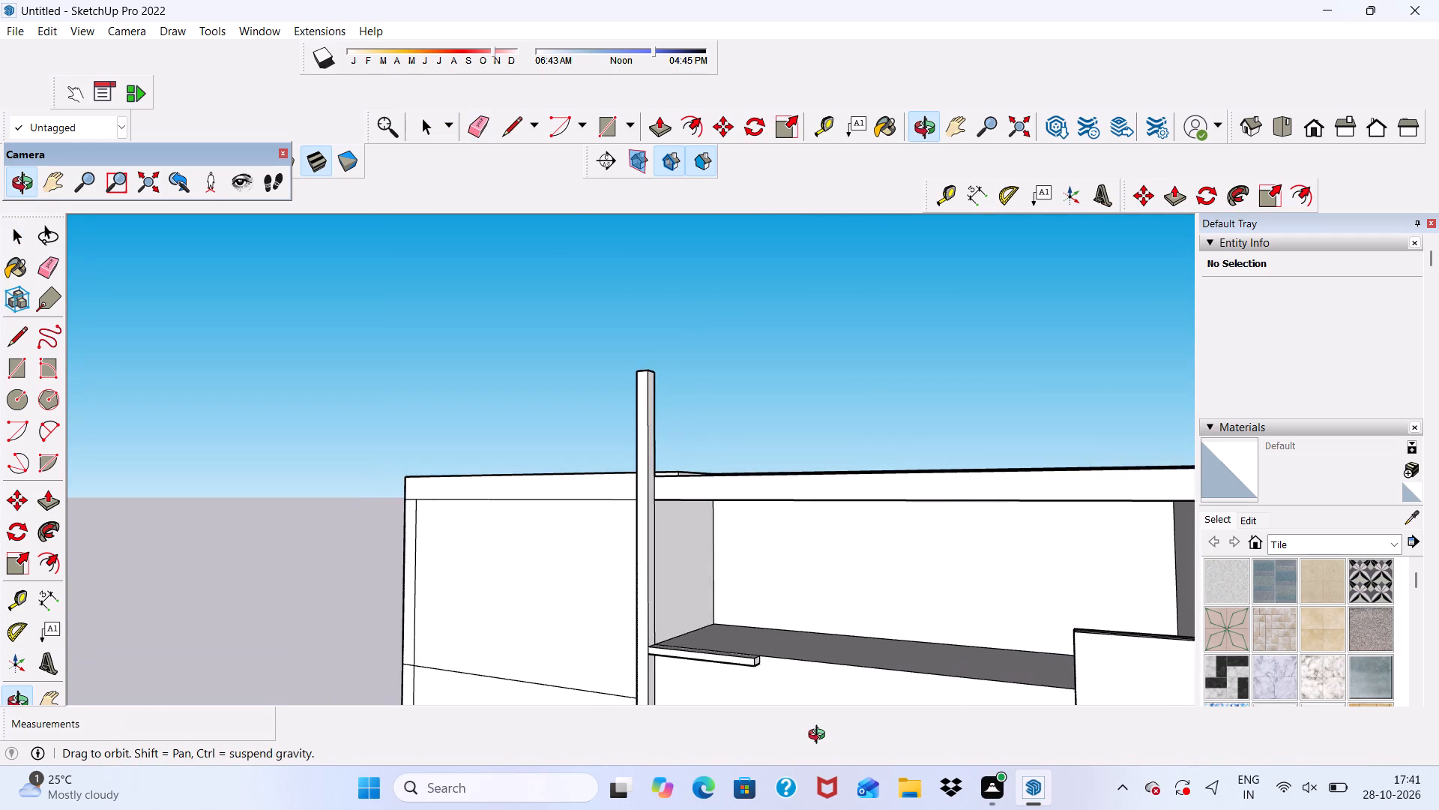
{"action": "middle_click_drag", "start_coordinate": [820, 736], "coordinate": [928, 799]}
{"action": "scroll", "coordinate": [991, 643], "scroll_direction": "up", "scroll_amount": 2}
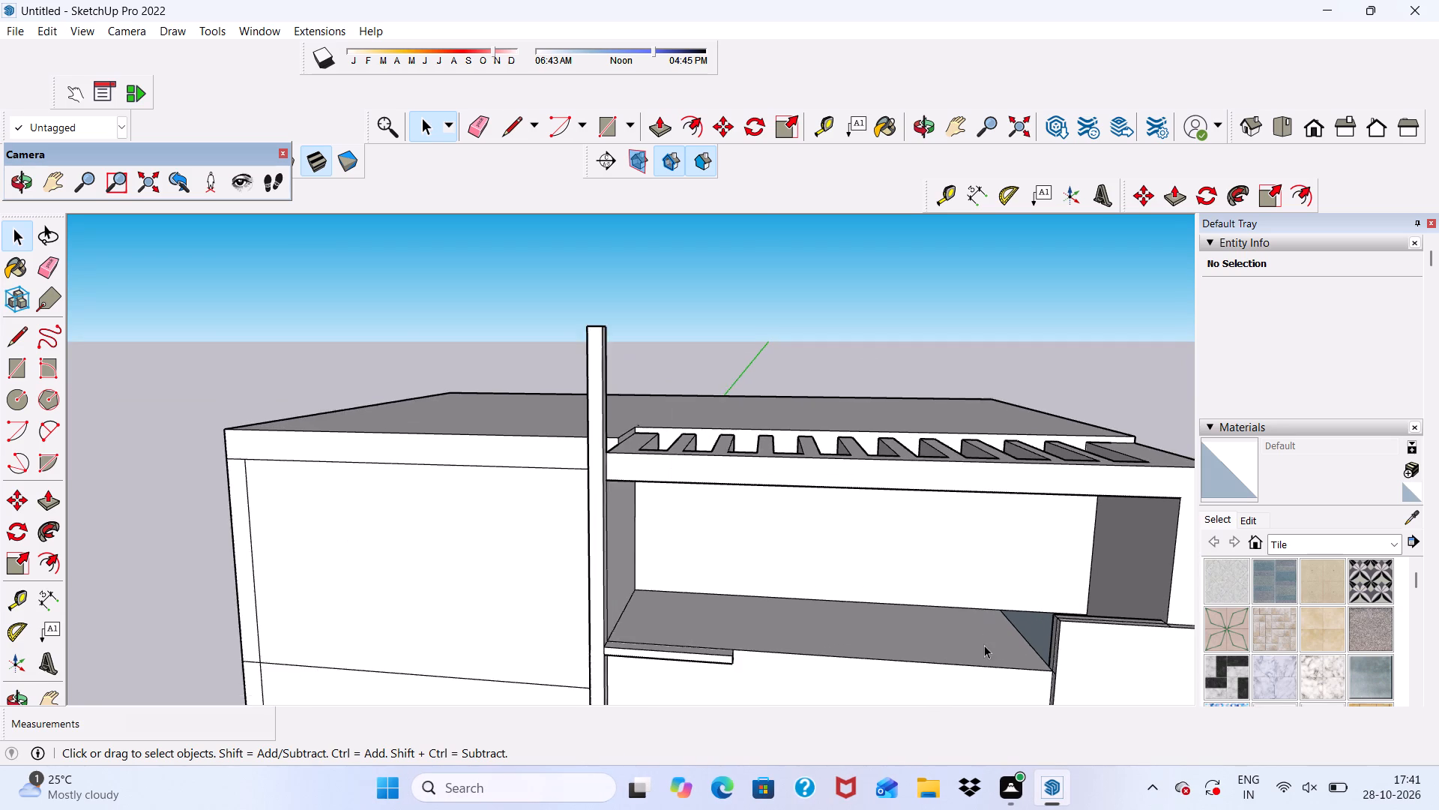
{"action": "scroll", "coordinate": [977, 634], "scroll_direction": "down", "scroll_amount": 1}
{"action": "left_click", "coordinate": [660, 124]}
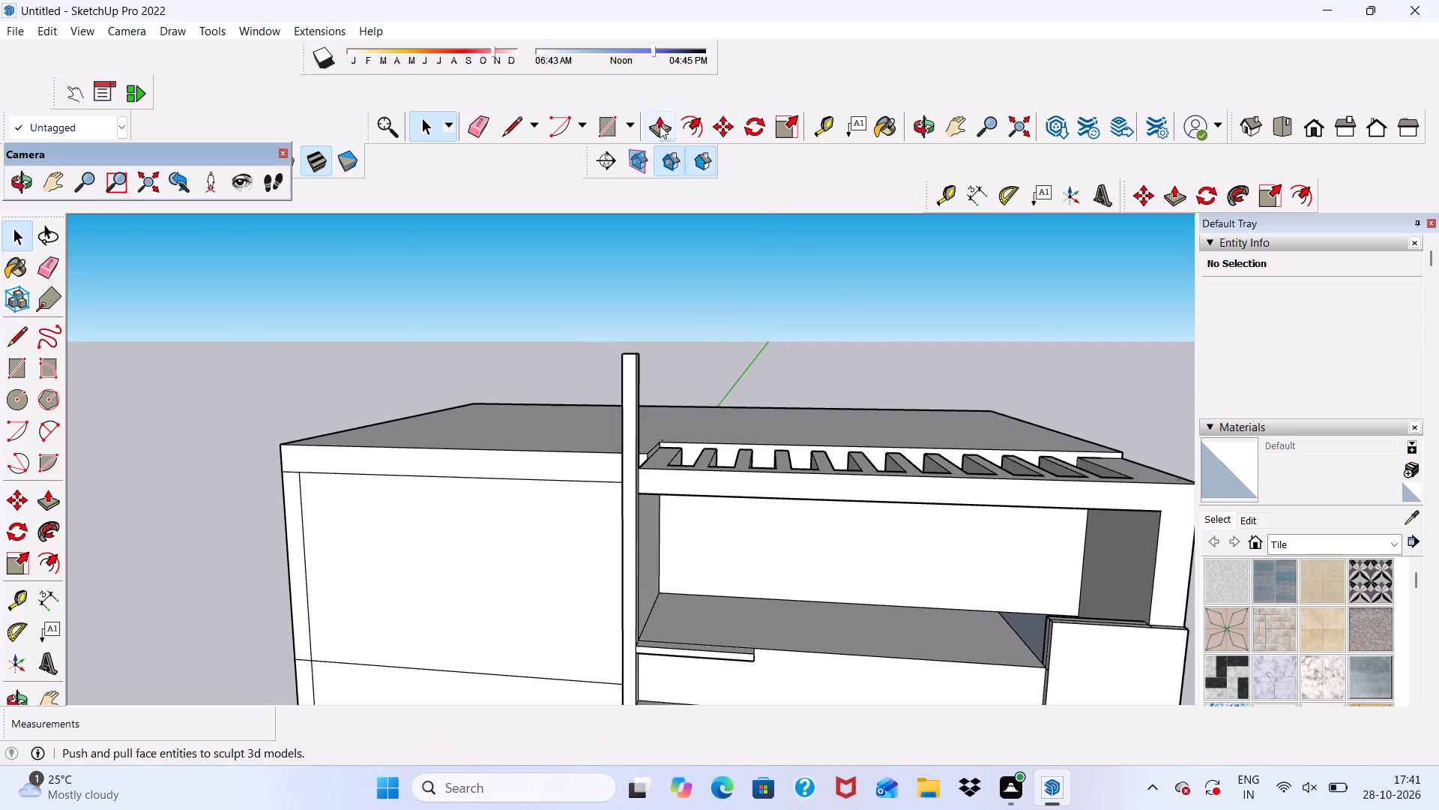
{"action": "scroll", "coordinate": [1066, 619], "scroll_direction": "up", "scroll_amount": 3}
{"action": "middle_click_drag", "start_coordinate": [1058, 583], "coordinate": [1077, 707]}
{"action": "scroll", "coordinate": [1004, 649], "scroll_direction": "up", "scroll_amount": 4}
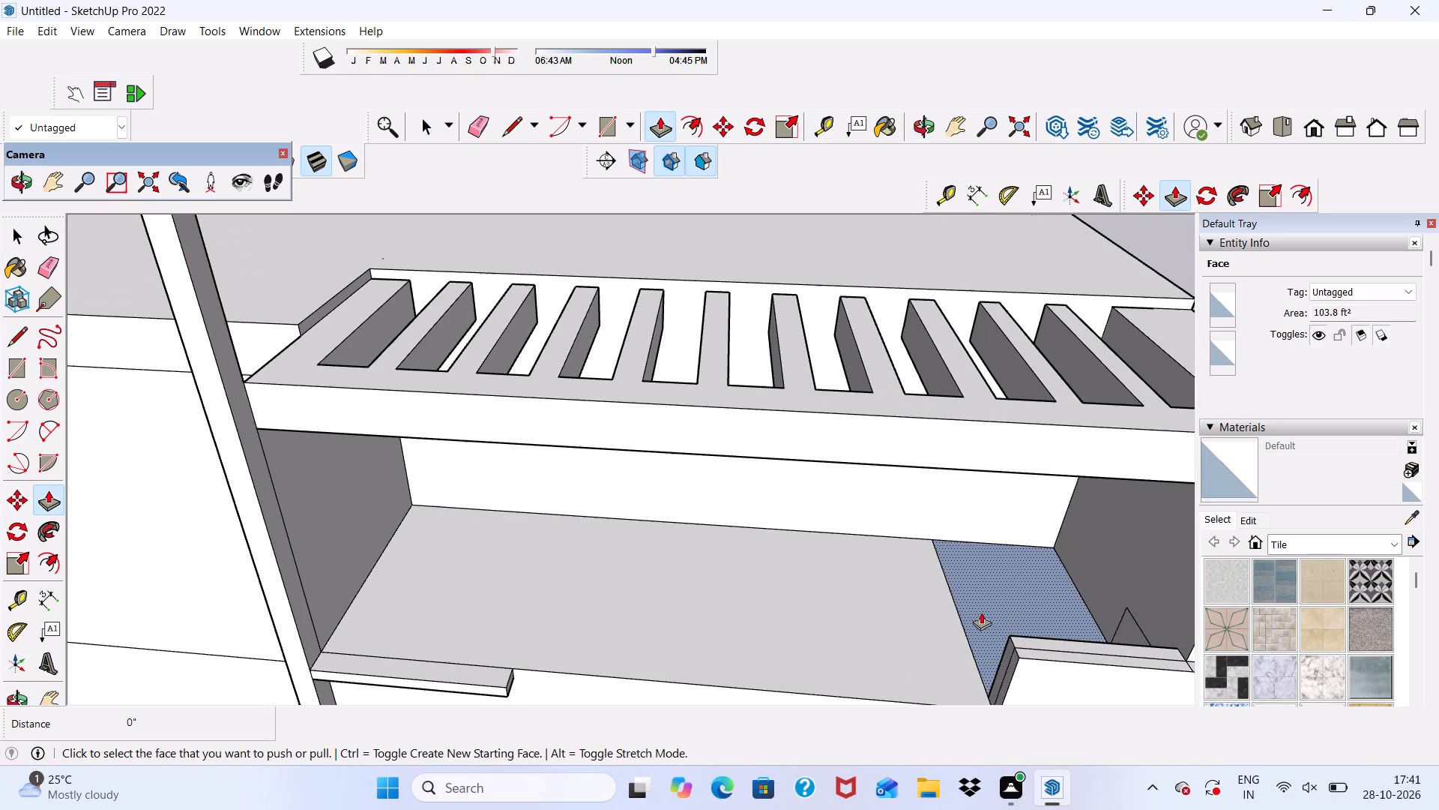
{"action": "left_click", "coordinate": [976, 604]}
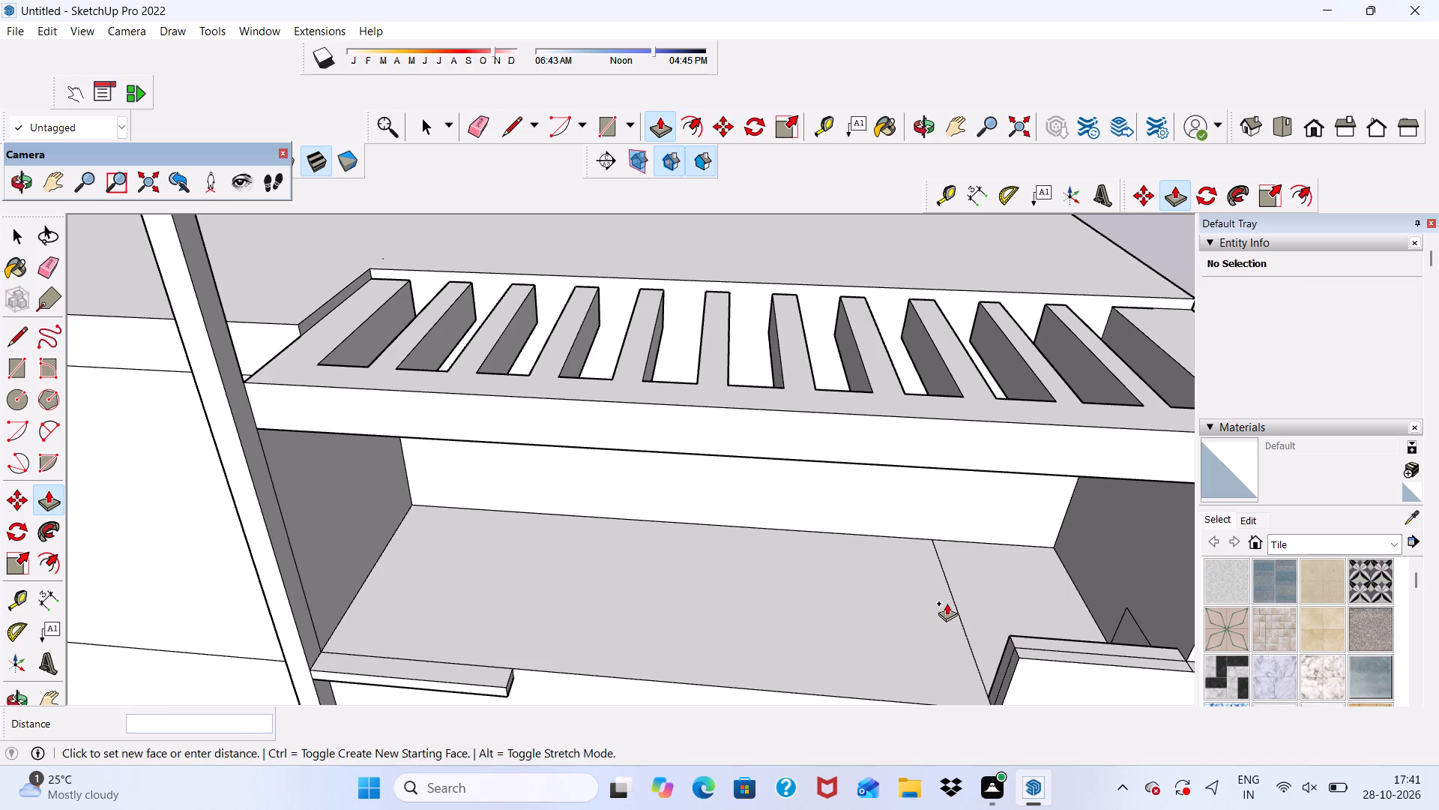
{"action": "left_click", "coordinate": [947, 603]}
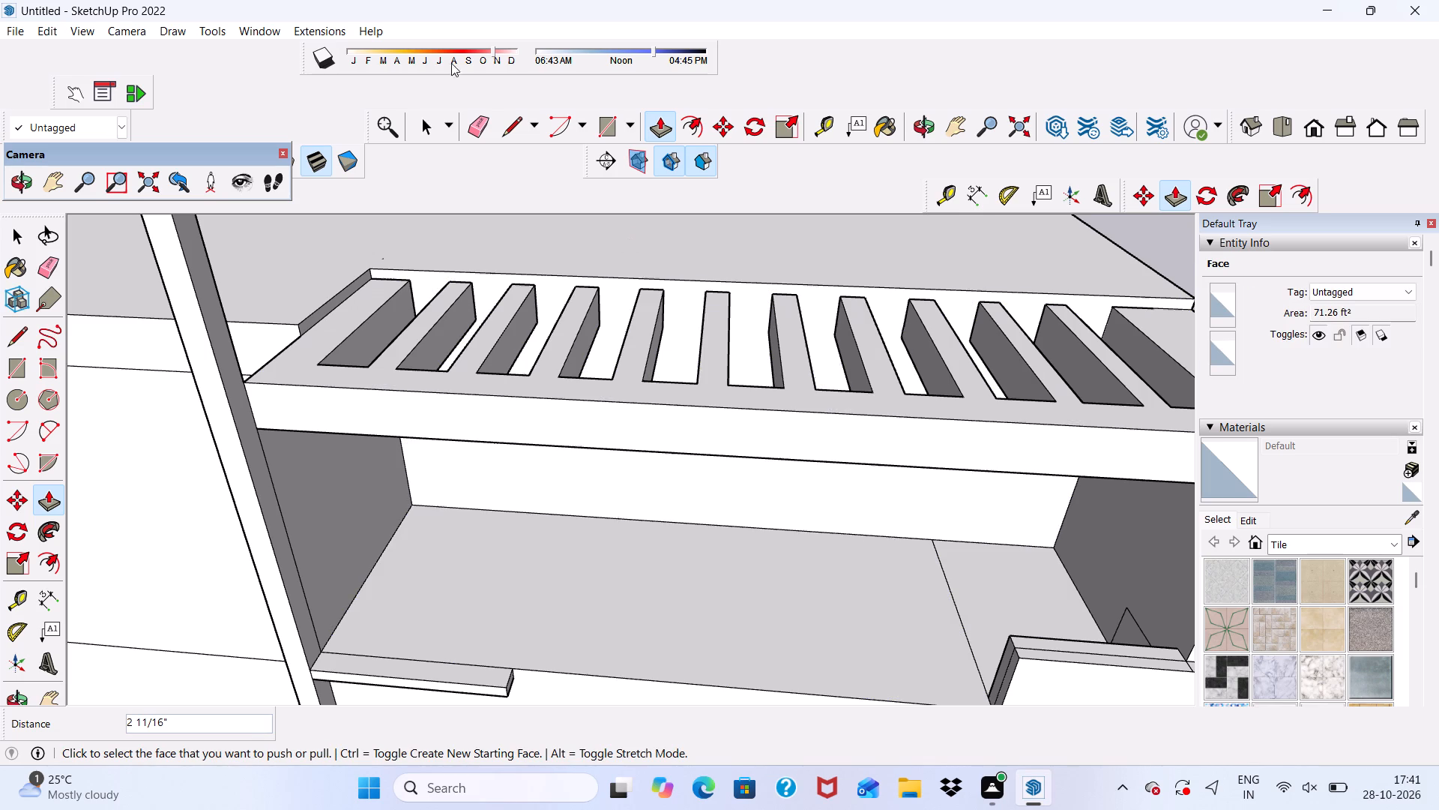
Erase the seam line between the strip beside the side wall and the rest of the balcony floor.
{"action": "left_click", "coordinate": [465, 123]}
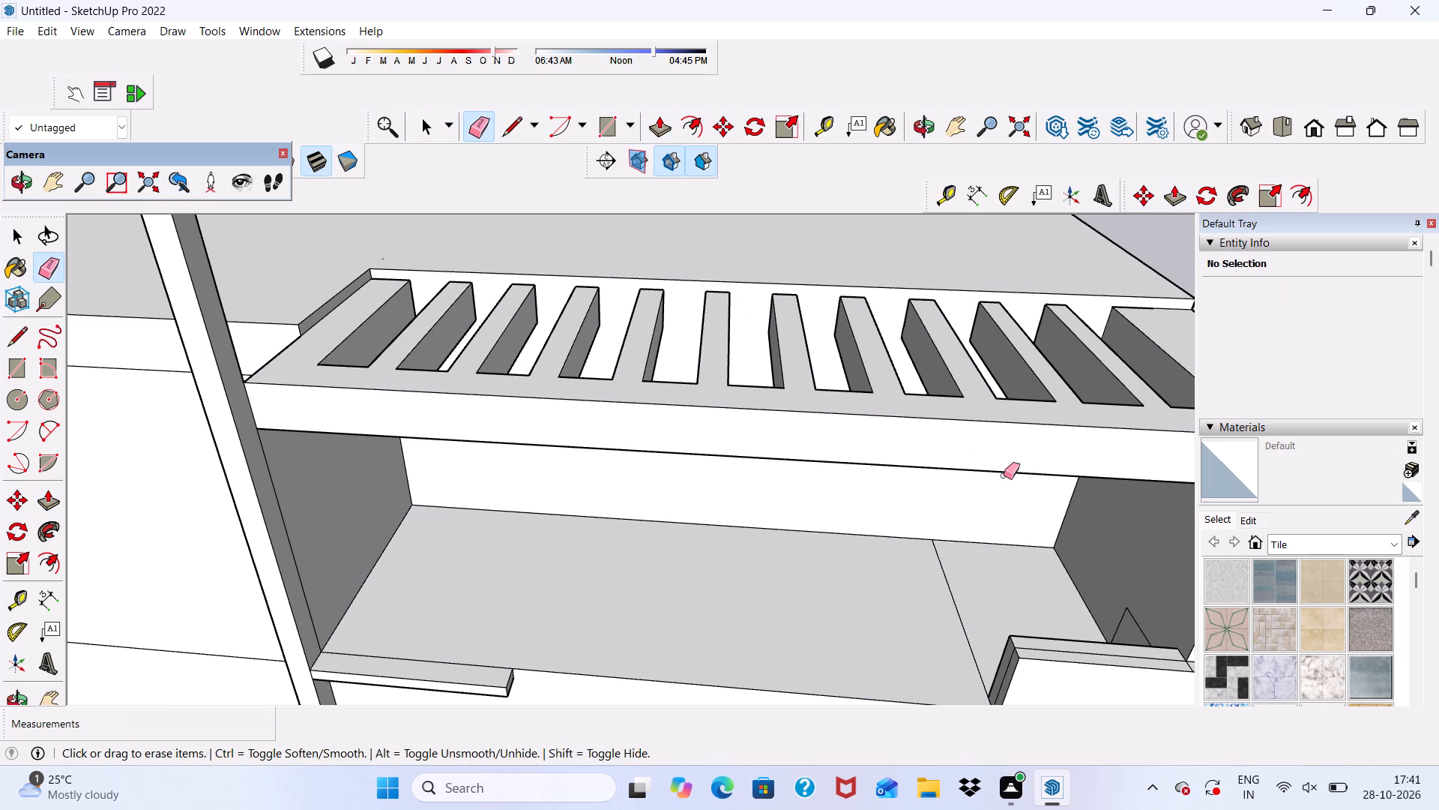
{"action": "left_click_drag", "start_coordinate": [930, 577], "coordinate": [965, 578]}
{"action": "left_click_drag", "start_coordinate": [961, 635], "coordinate": [976, 664]}
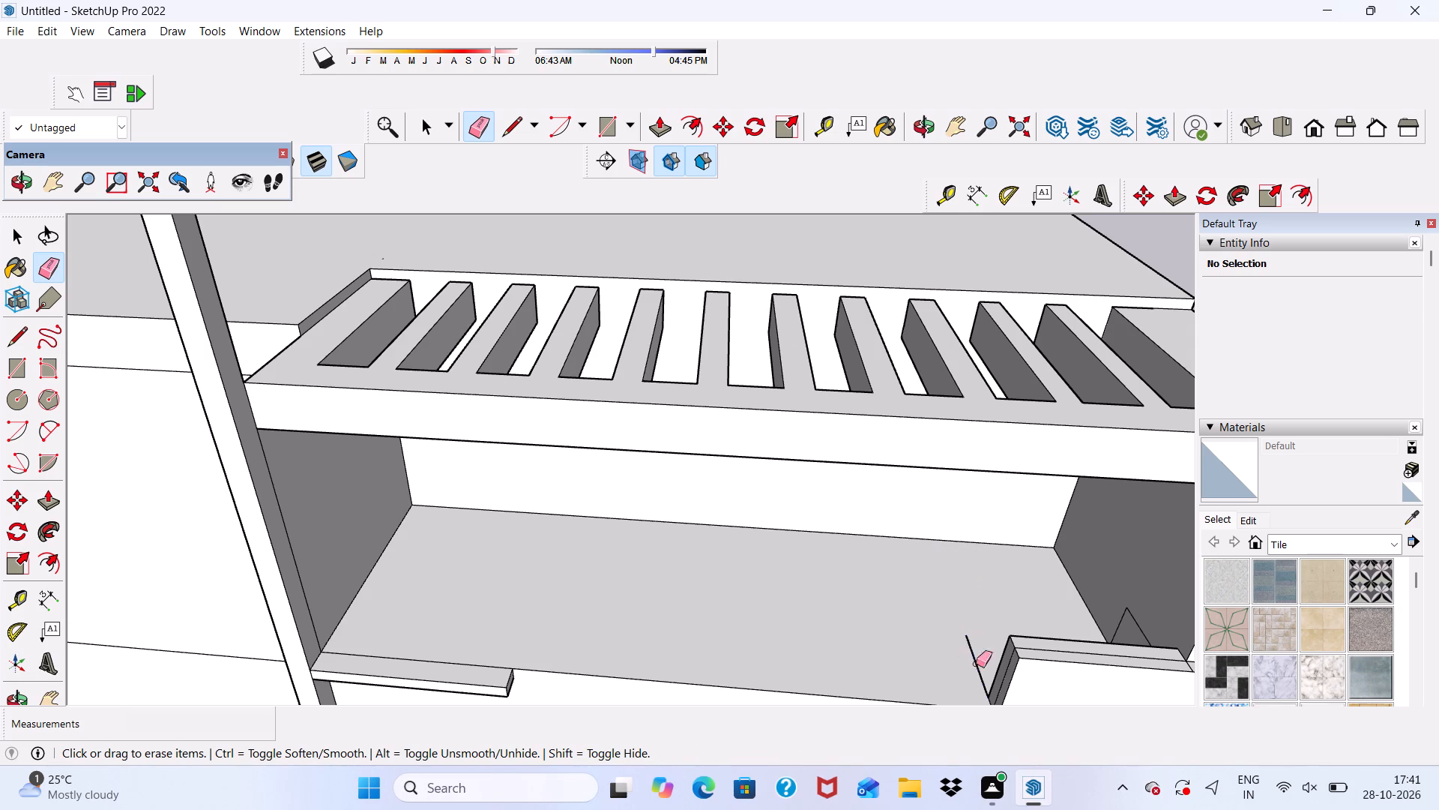
{"action": "left_click_drag", "start_coordinate": [976, 664], "coordinate": [982, 652]}
{"action": "scroll", "coordinate": [742, 534], "scroll_direction": "down", "scroll_amount": 1}
{"action": "middle_click_drag", "start_coordinate": [741, 534], "coordinate": [960, 493]}
{"action": "scroll", "coordinate": [956, 476], "scroll_direction": "up", "scroll_amount": 5}
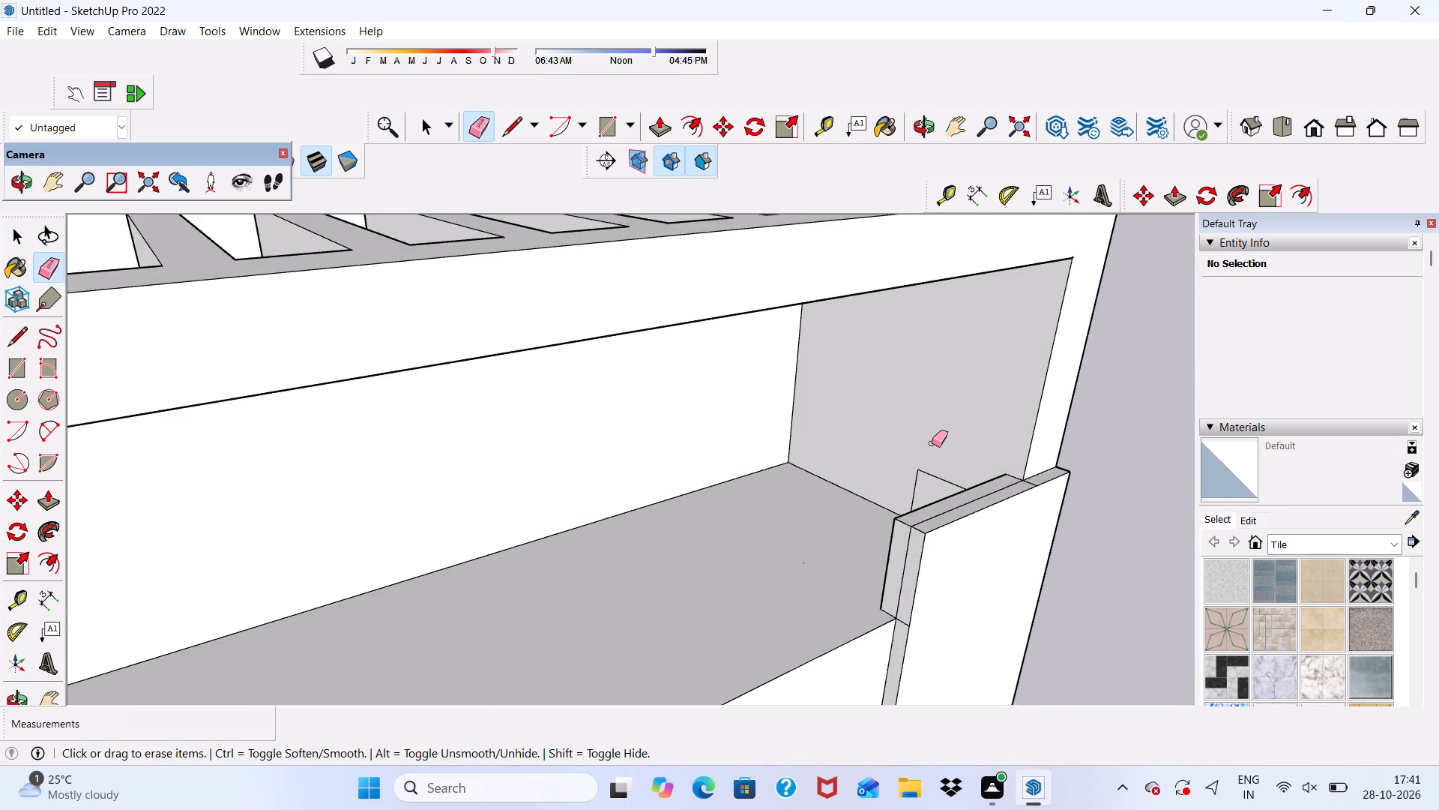
Erase the small stray triangular lines on the side wall behind the top of the raised front pier.
{"action": "scroll", "coordinate": [932, 443], "scroll_direction": "up", "scroll_amount": 3}
{"action": "left_click_drag", "start_coordinate": [925, 459], "coordinate": [908, 499]}
{"action": "left_click", "coordinate": [902, 499]}
{"action": "scroll", "coordinate": [643, 421], "scroll_direction": "down", "scroll_amount": 5}
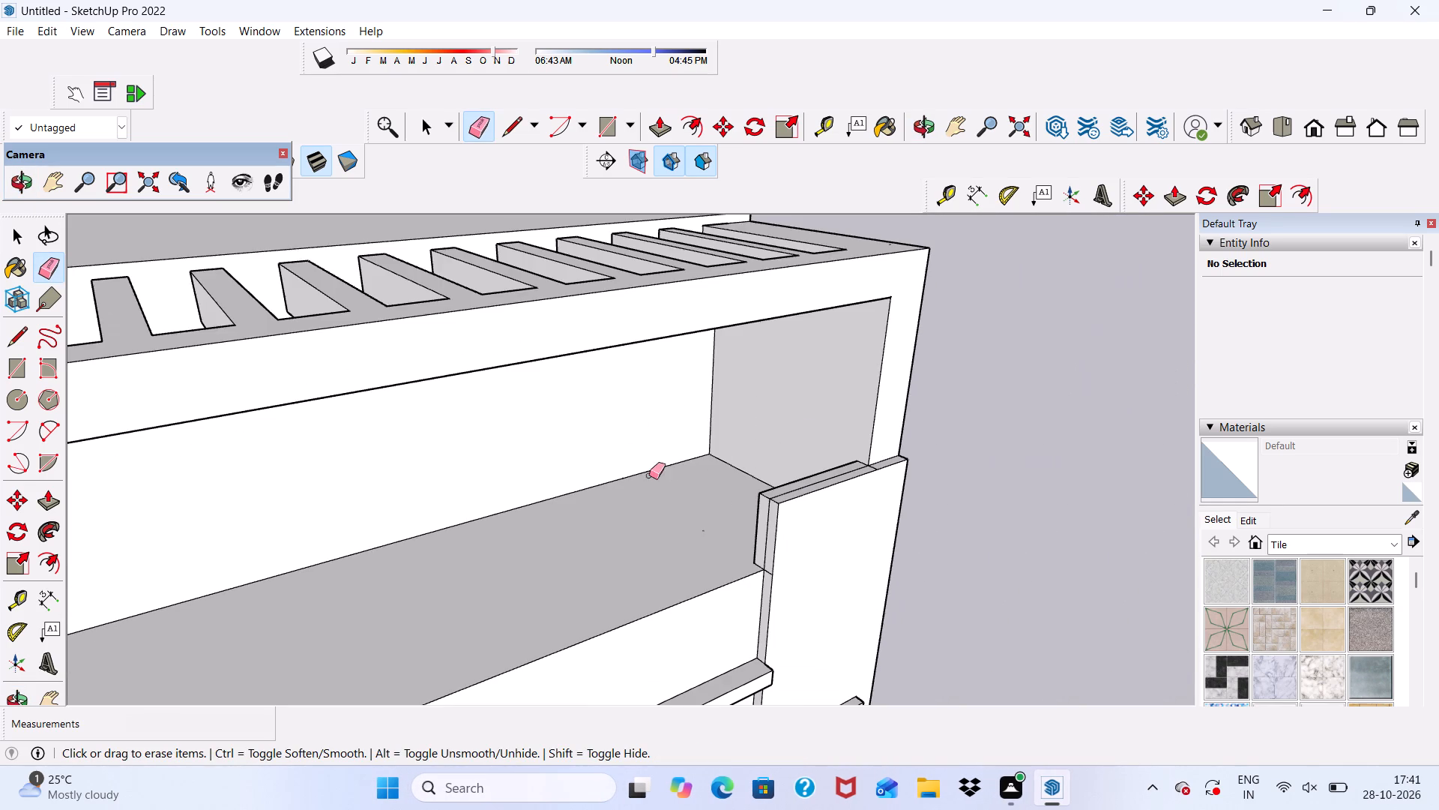
Erase the lengthwise seam lines on the inner end face and top face of the raised front pier.
{"action": "scroll", "coordinate": [822, 540], "scroll_direction": "up", "scroll_amount": 5}
{"action": "scroll", "coordinate": [758, 497], "scroll_direction": "up", "scroll_amount": 5}
{"action": "left_click_drag", "start_coordinate": [747, 485], "coordinate": [736, 493]}
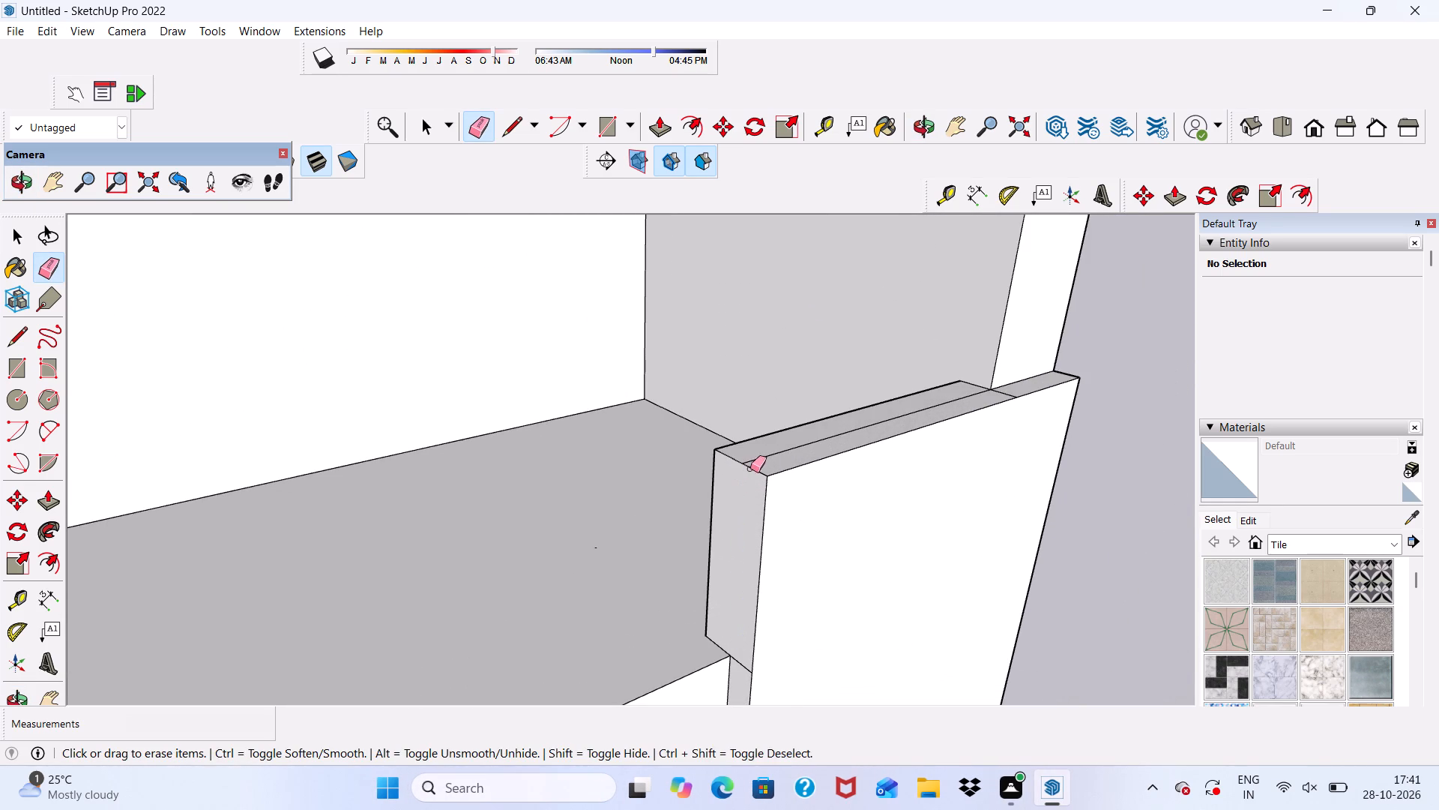
{"action": "left_click_drag", "start_coordinate": [764, 463], "coordinate": [767, 456]}
{"action": "scroll", "coordinate": [747, 443], "scroll_direction": "down", "scroll_amount": 2}
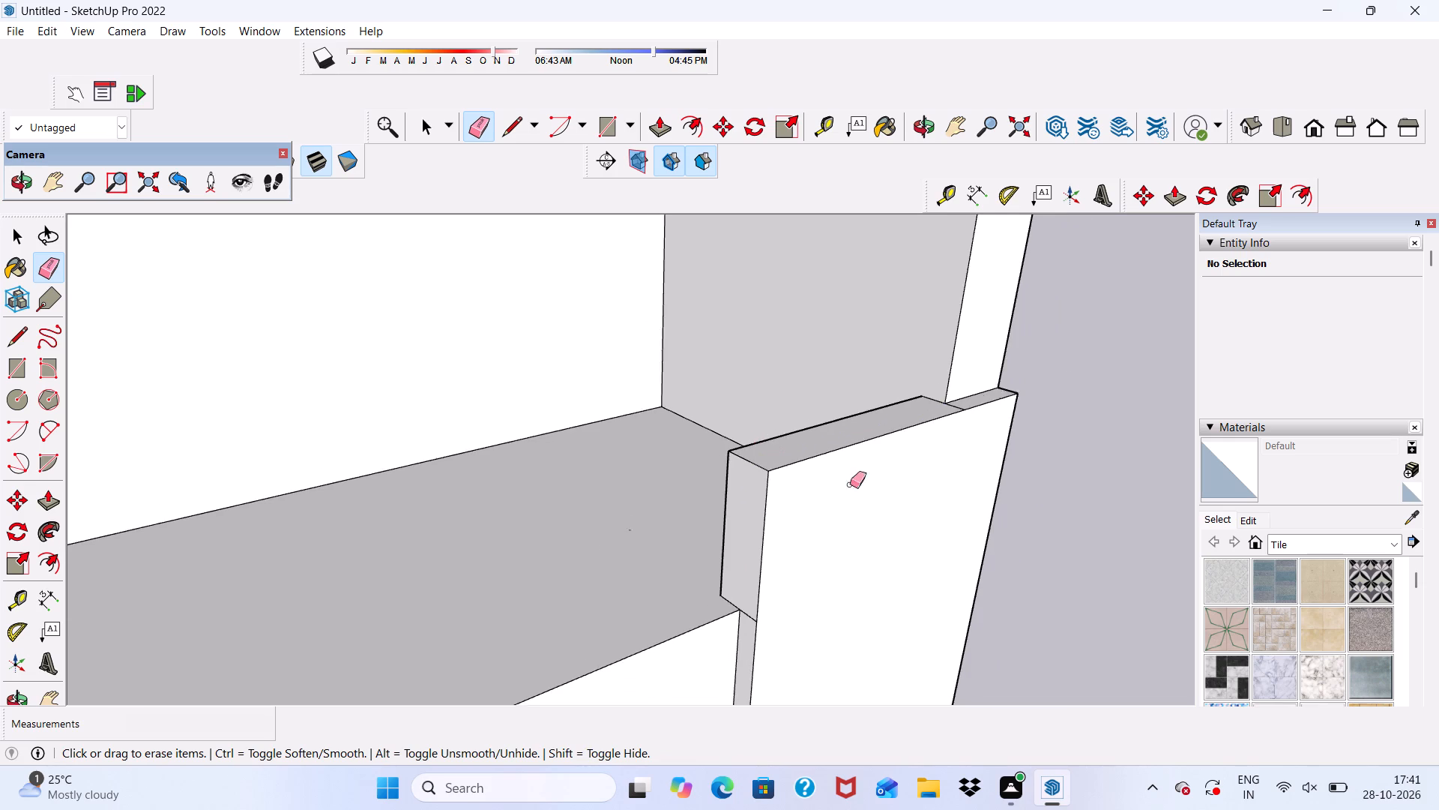
Erase the short seam across the front pier's top where it meets the side wall's front edge.
{"action": "scroll", "coordinate": [850, 484], "scroll_direction": "down", "scroll_amount": 2}
{"action": "middle_click_drag", "start_coordinate": [872, 496], "coordinate": [594, 533]}
{"action": "scroll", "coordinate": [815, 556], "scroll_direction": "up", "scroll_amount": 3}
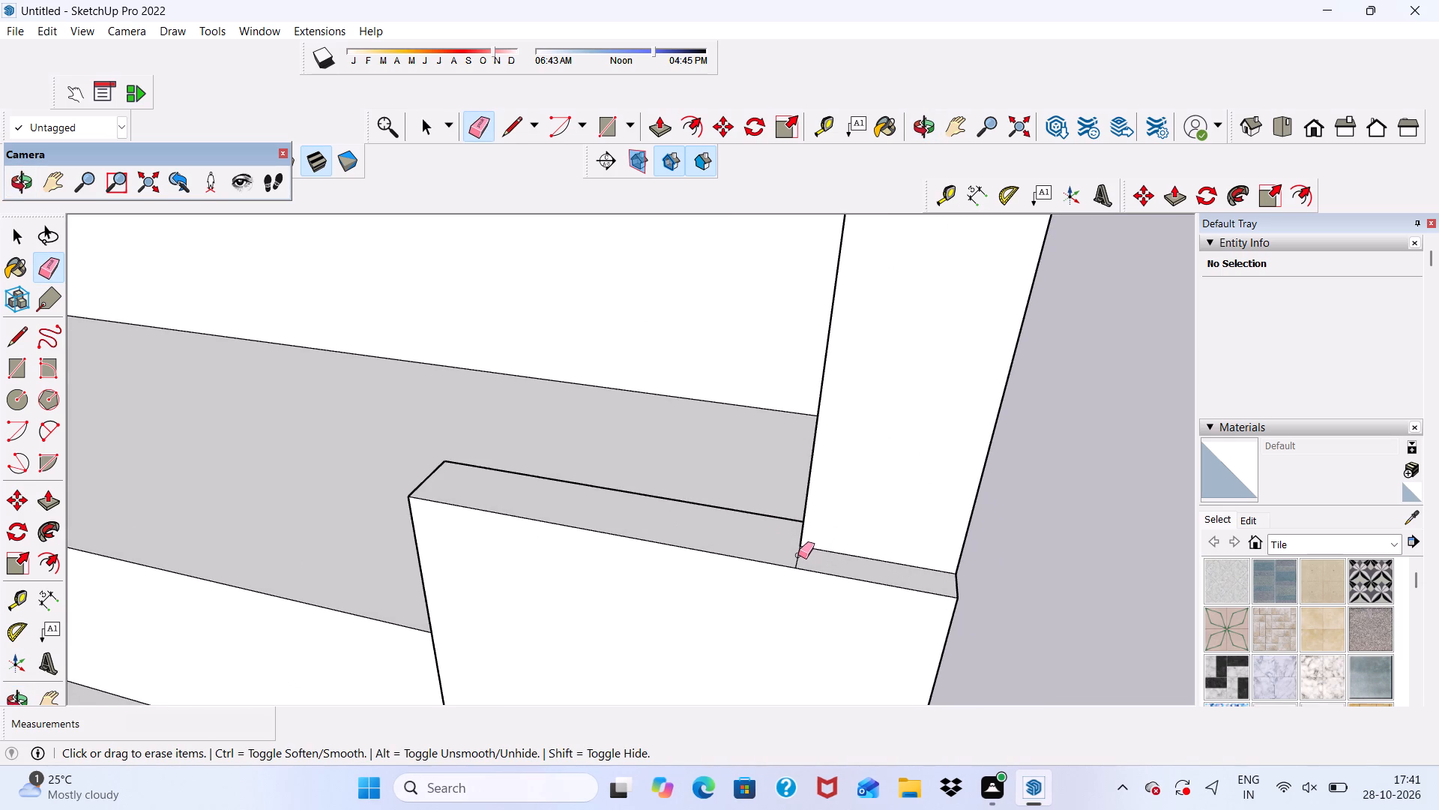
{"action": "left_click", "coordinate": [798, 555]}
{"action": "scroll", "coordinate": [737, 526], "scroll_direction": "down", "scroll_amount": 5}
{"action": "middle_click_drag", "start_coordinate": [751, 553], "coordinate": [781, 434]}
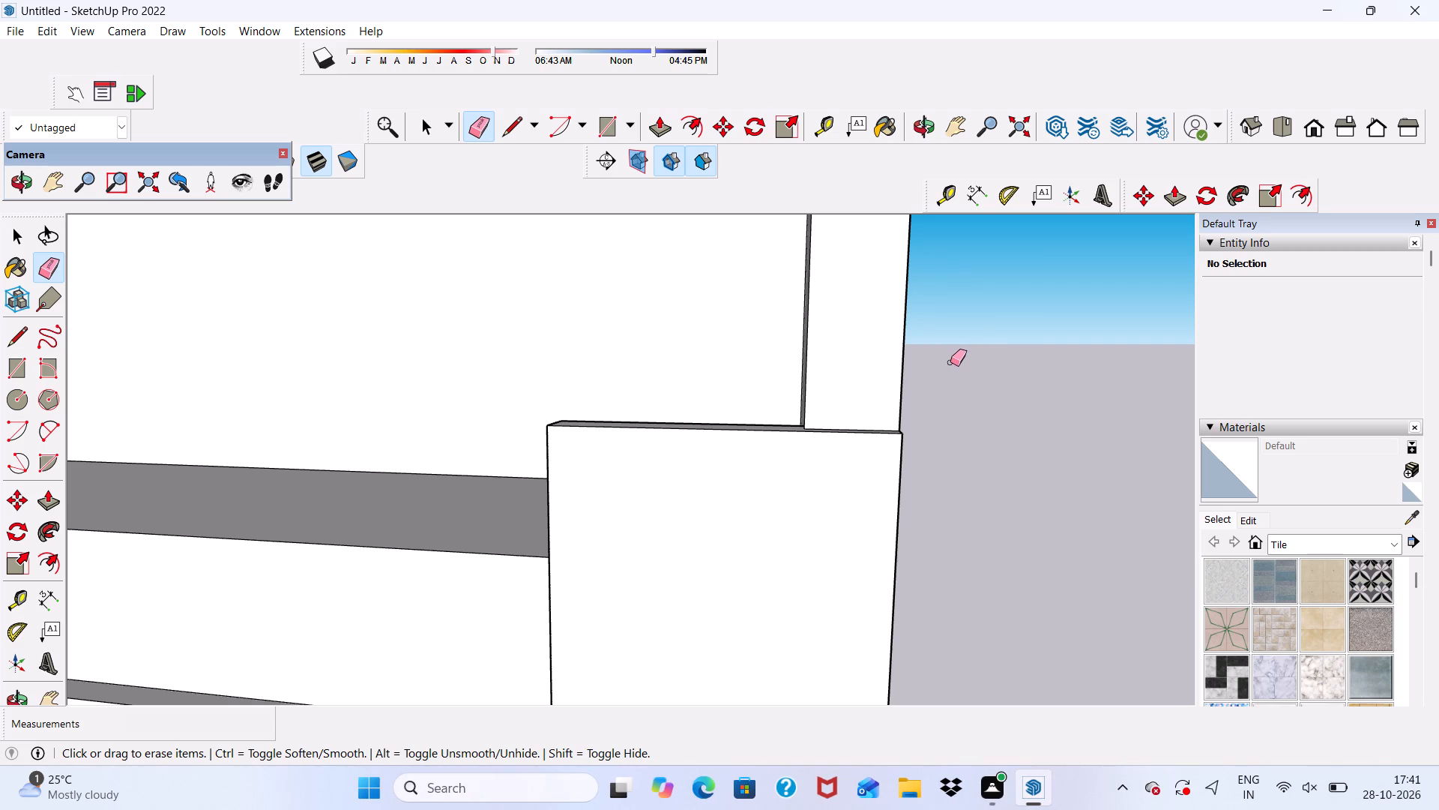
Examine the upper facade, slotted roof slab and top balcony from above and below.
{"action": "scroll", "coordinate": [896, 403], "scroll_direction": "up", "scroll_amount": 4}
{"action": "scroll", "coordinate": [893, 417], "scroll_direction": "down", "scroll_amount": 5}
{"action": "key", "text": "space"}
{"action": "scroll", "coordinate": [878, 418], "scroll_direction": "up", "scroll_amount": 4}
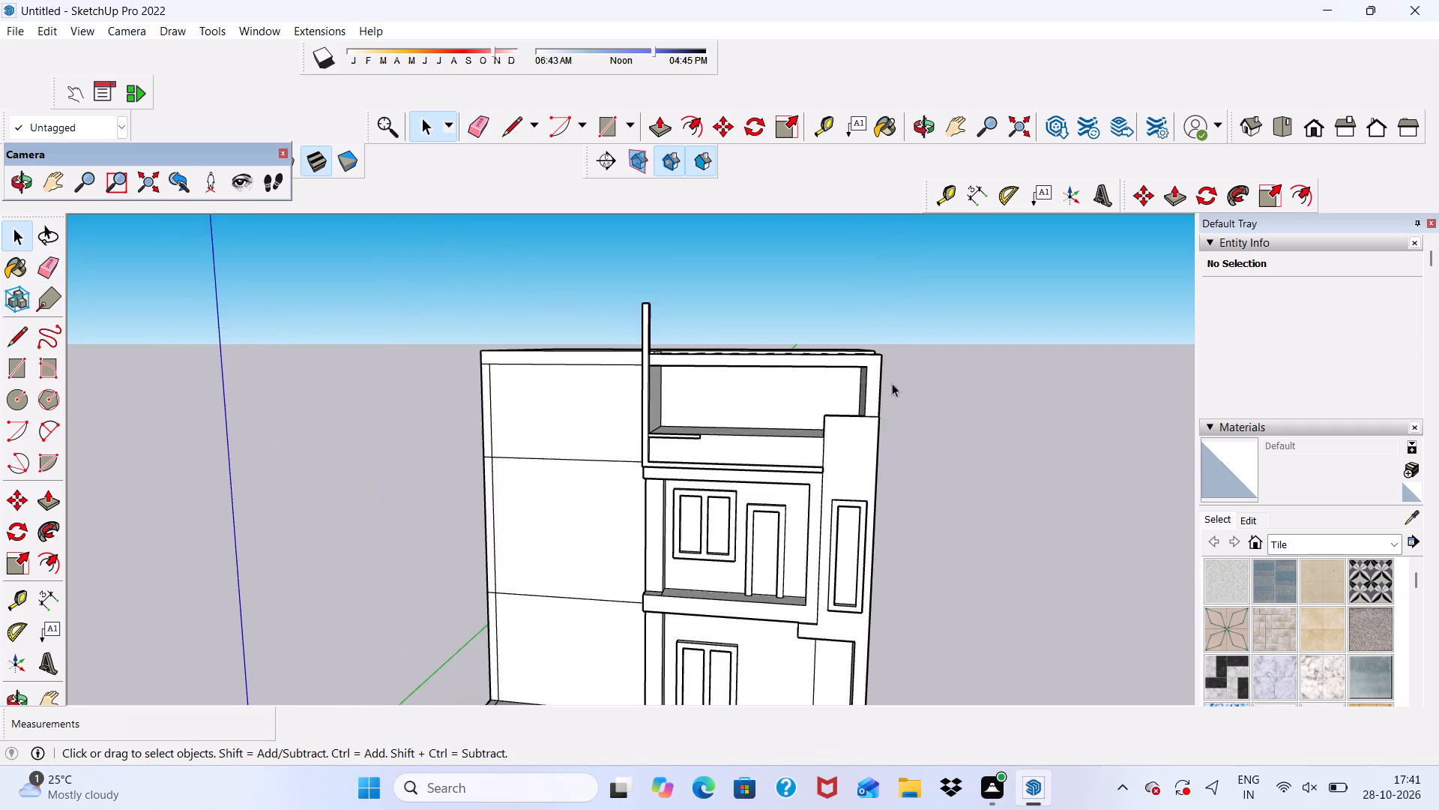
{"action": "scroll", "coordinate": [892, 383], "scroll_direction": "up", "scroll_amount": 6}
{"action": "scroll", "coordinate": [831, 388], "scroll_direction": "down", "scroll_amount": 4}
{"action": "middle_click_drag", "start_coordinate": [793, 460], "coordinate": [771, 583]}
{"action": "scroll", "coordinate": [787, 490], "scroll_direction": "up", "scroll_amount": 8}
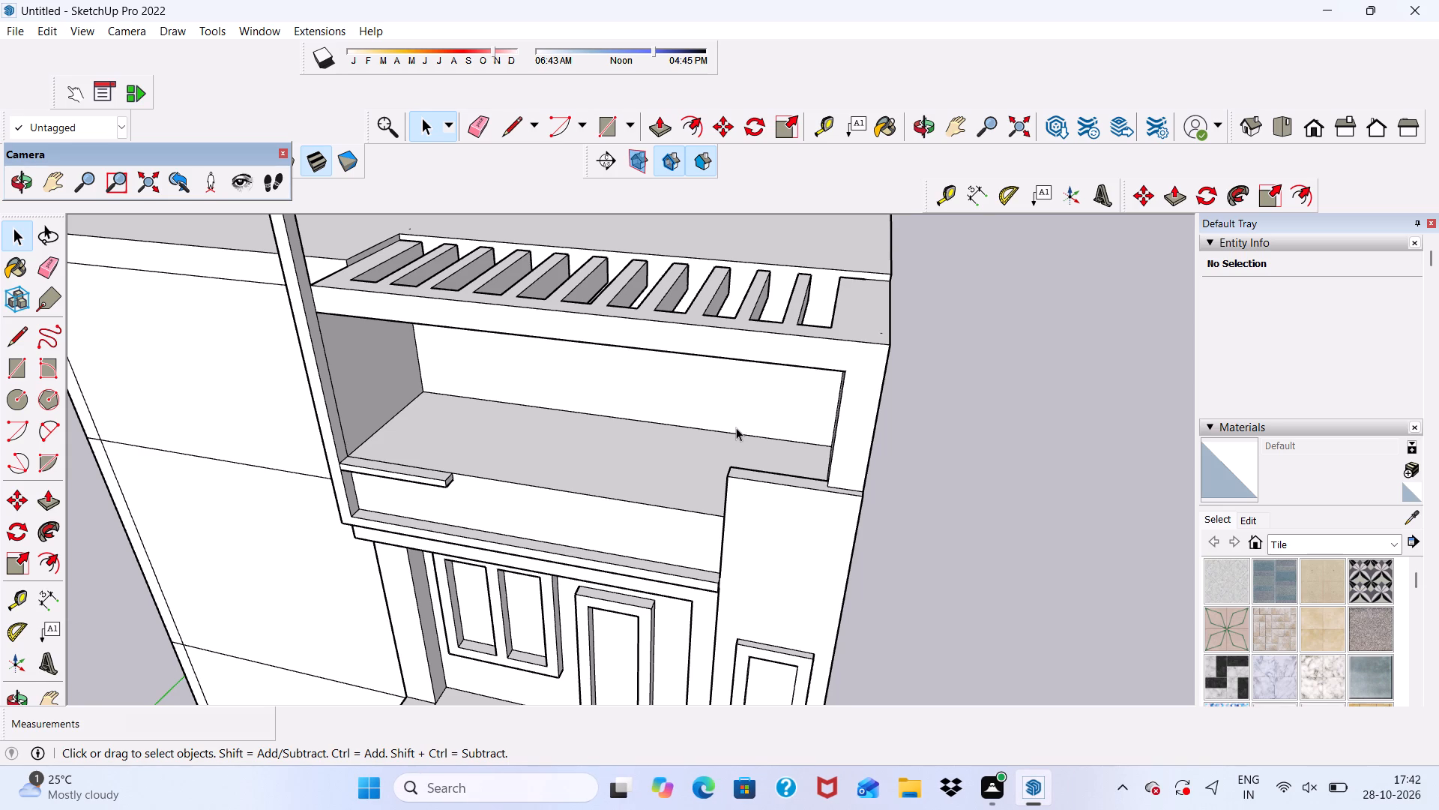
{"action": "scroll", "coordinate": [776, 443], "scroll_direction": "down", "scroll_amount": 5}
{"action": "middle_click_drag", "start_coordinate": [758, 495], "coordinate": [801, 295]}
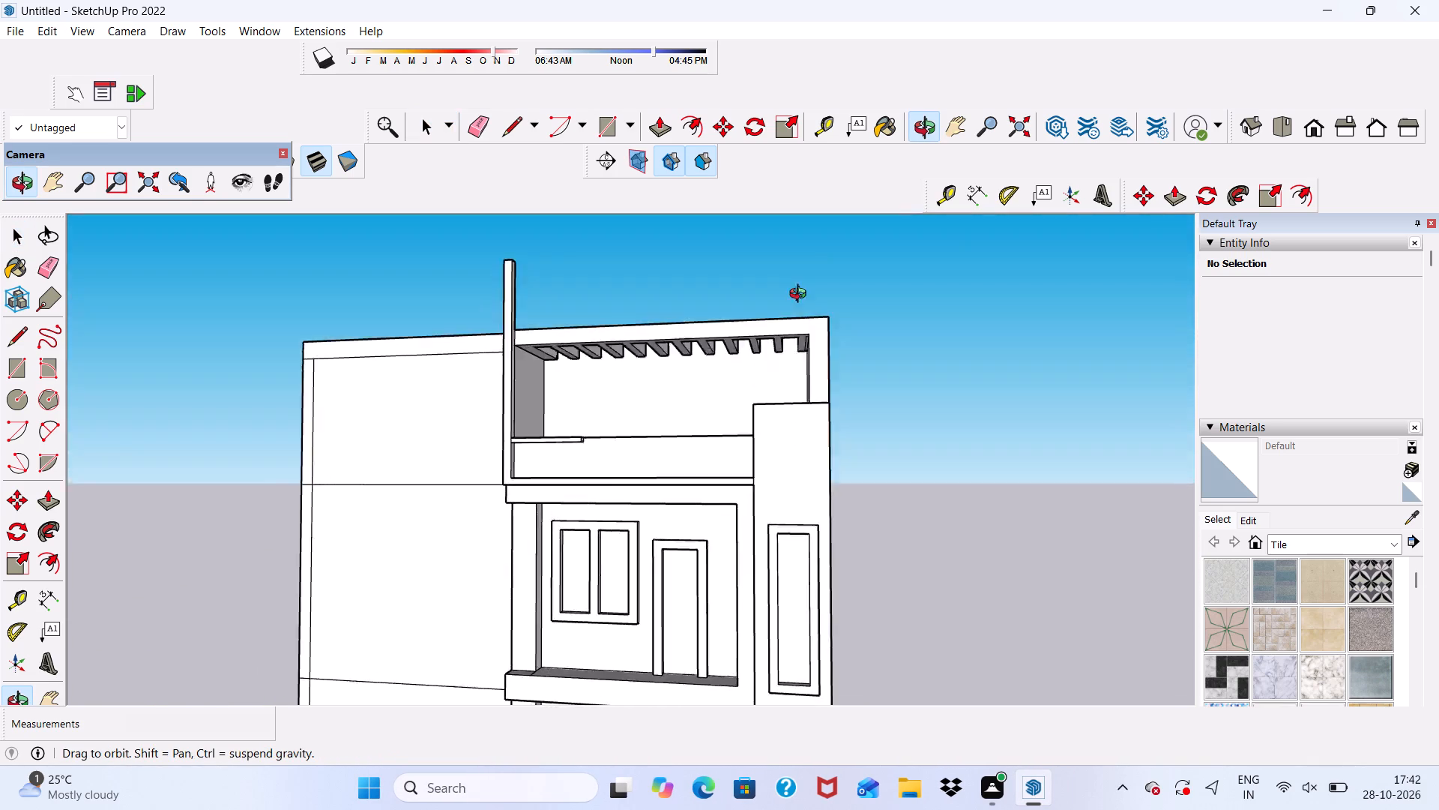
{"action": "middle_click_drag", "start_coordinate": [801, 295], "coordinate": [829, 359]}
{"action": "scroll", "coordinate": [678, 441], "scroll_direction": "up", "scroll_amount": 4}
{"action": "scroll", "coordinate": [597, 435], "scroll_direction": "down", "scroll_amount": 1}
{"action": "middle_click_drag", "start_coordinate": [584, 453], "coordinate": [513, 370]}
{"action": "scroll", "coordinate": [516, 349], "scroll_direction": "up", "scroll_amount": 1}
{"action": "scroll", "coordinate": [645, 139], "scroll_direction": "up", "scroll_amount": 1}
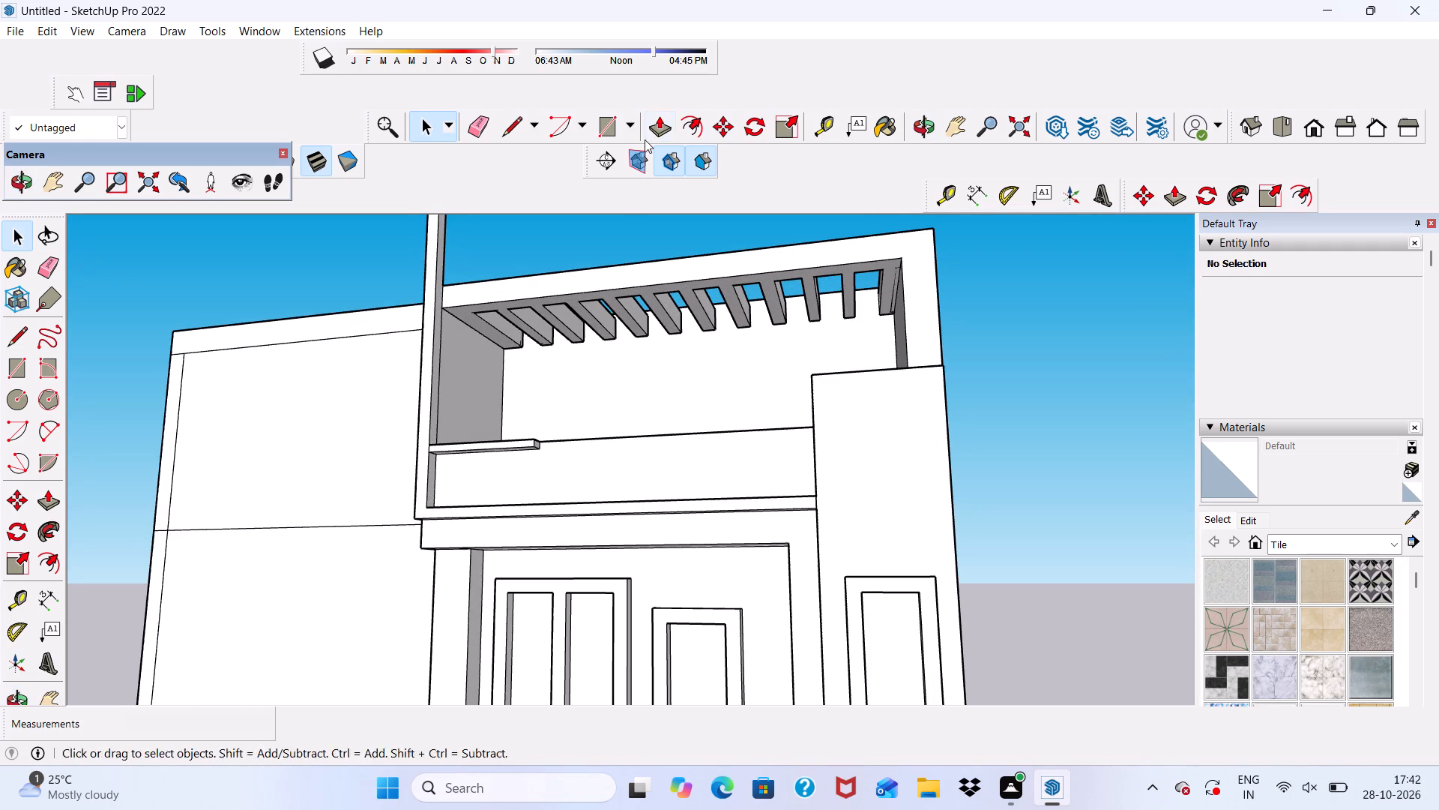
Push/Pull the free end of the short ledge on the top balcony parapet outward by 10 3/8".
{"action": "left_click", "coordinate": [654, 130]}
{"action": "scroll", "coordinate": [565, 389], "scroll_direction": "up", "scroll_amount": 4}
{"action": "scroll", "coordinate": [558, 451], "scroll_direction": "up", "scroll_amount": 6}
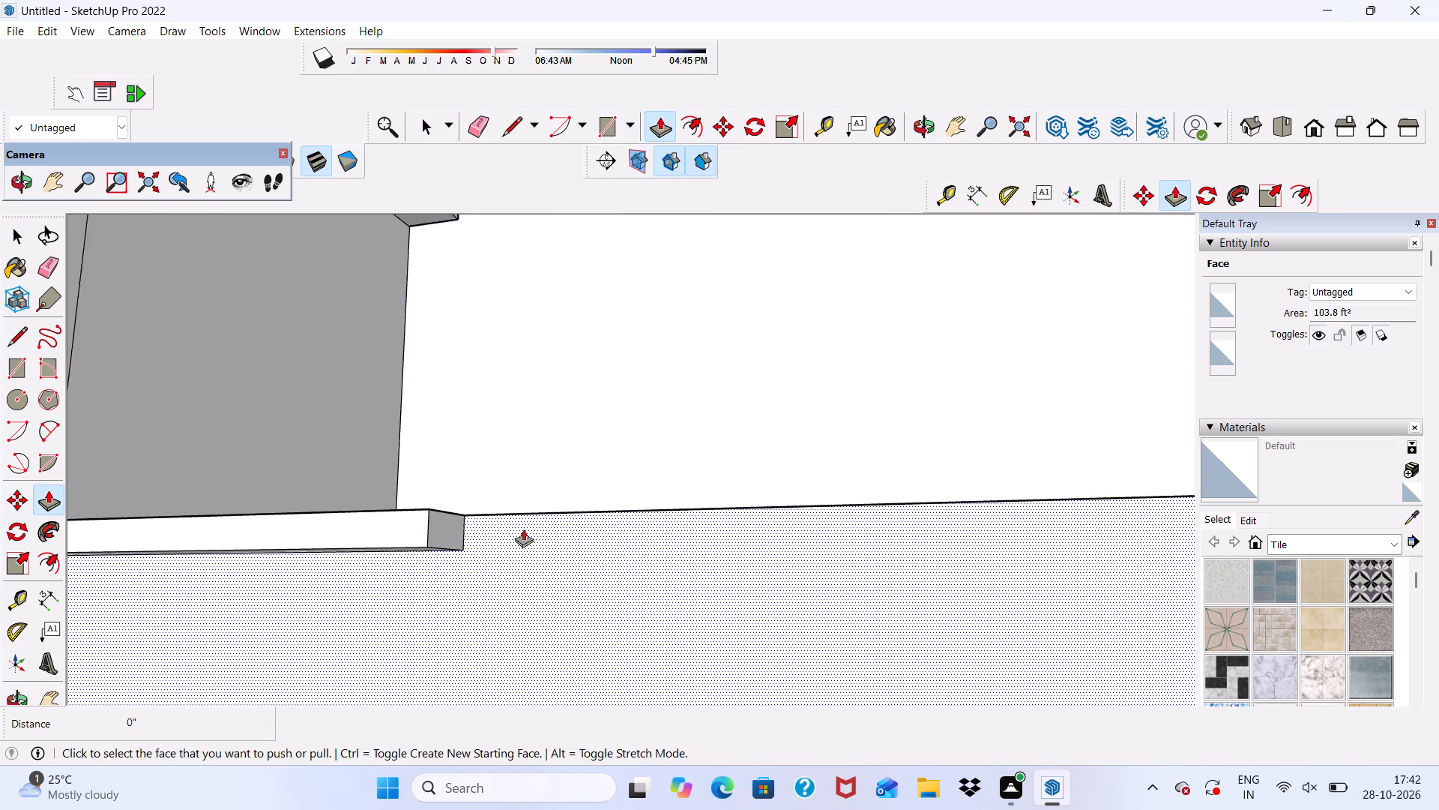
{"action": "scroll", "coordinate": [523, 529], "scroll_direction": "up", "scroll_amount": 2}
{"action": "left_click", "coordinate": [431, 528]}
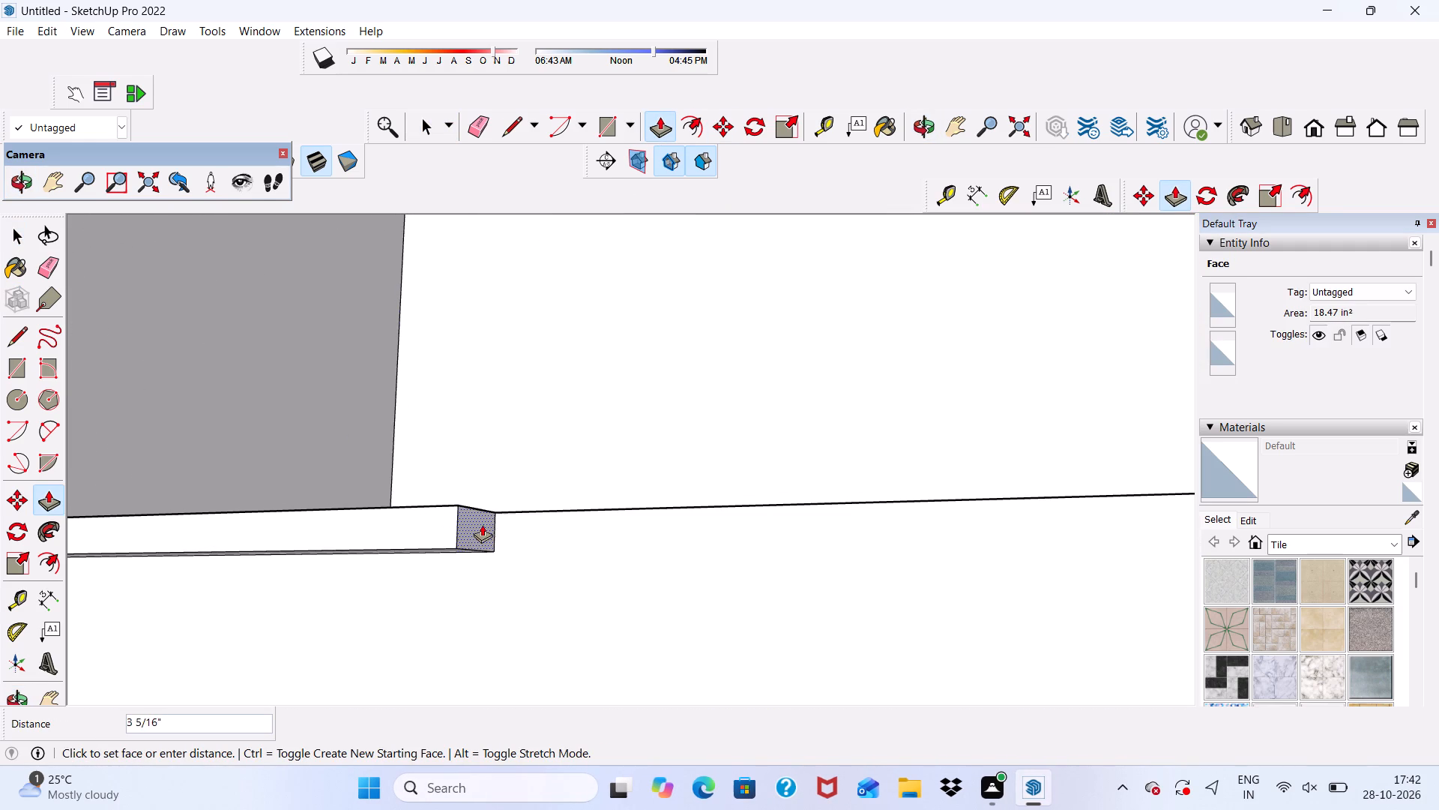
{"action": "left_click", "coordinate": [561, 522]}
{"action": "scroll", "coordinate": [563, 470], "scroll_direction": "down", "scroll_amount": 5}
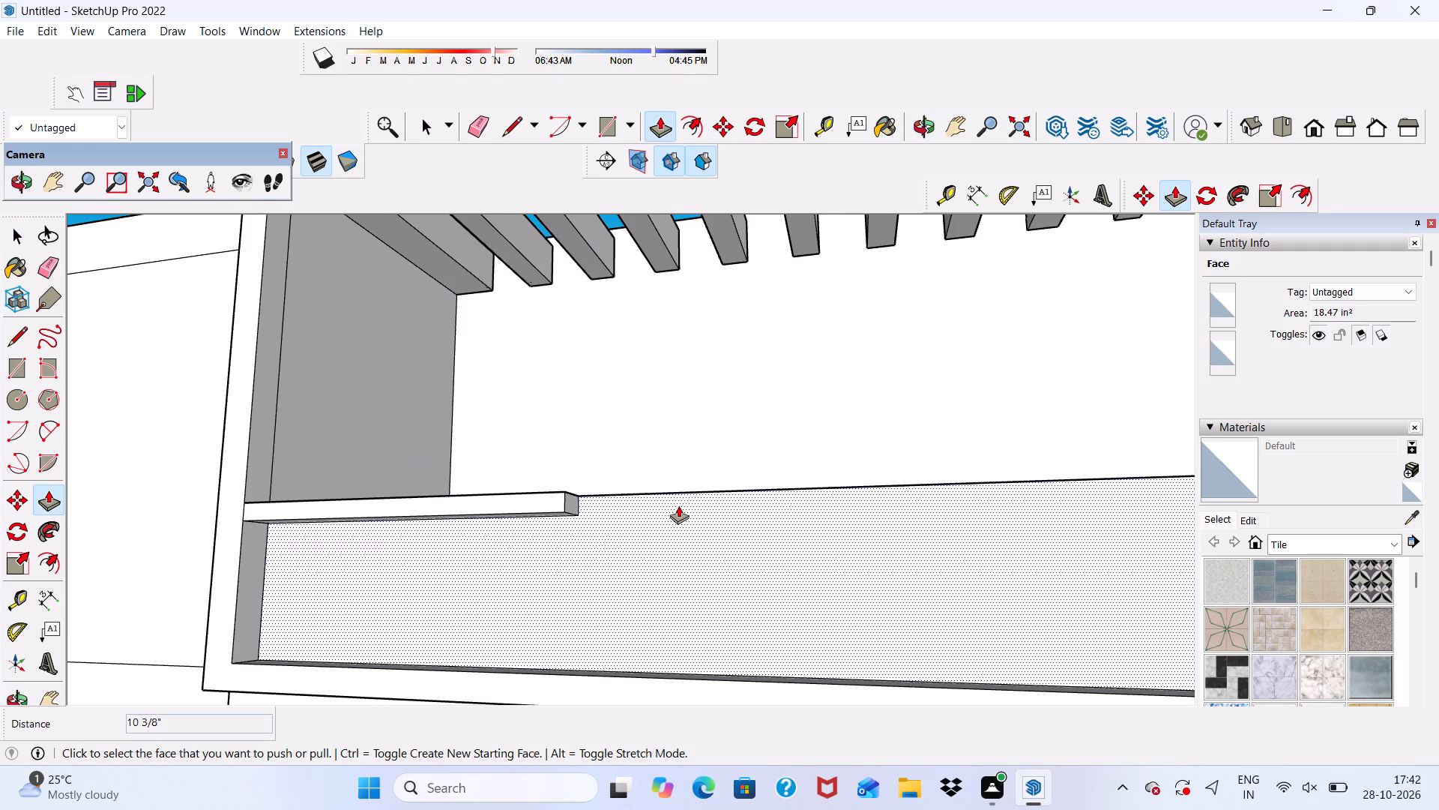
Examine the whole front facade and the middle balcony for remaining details to fix.
{"action": "key", "text": "space"}
{"action": "scroll", "coordinate": [656, 465], "scroll_direction": "down", "scroll_amount": 4}
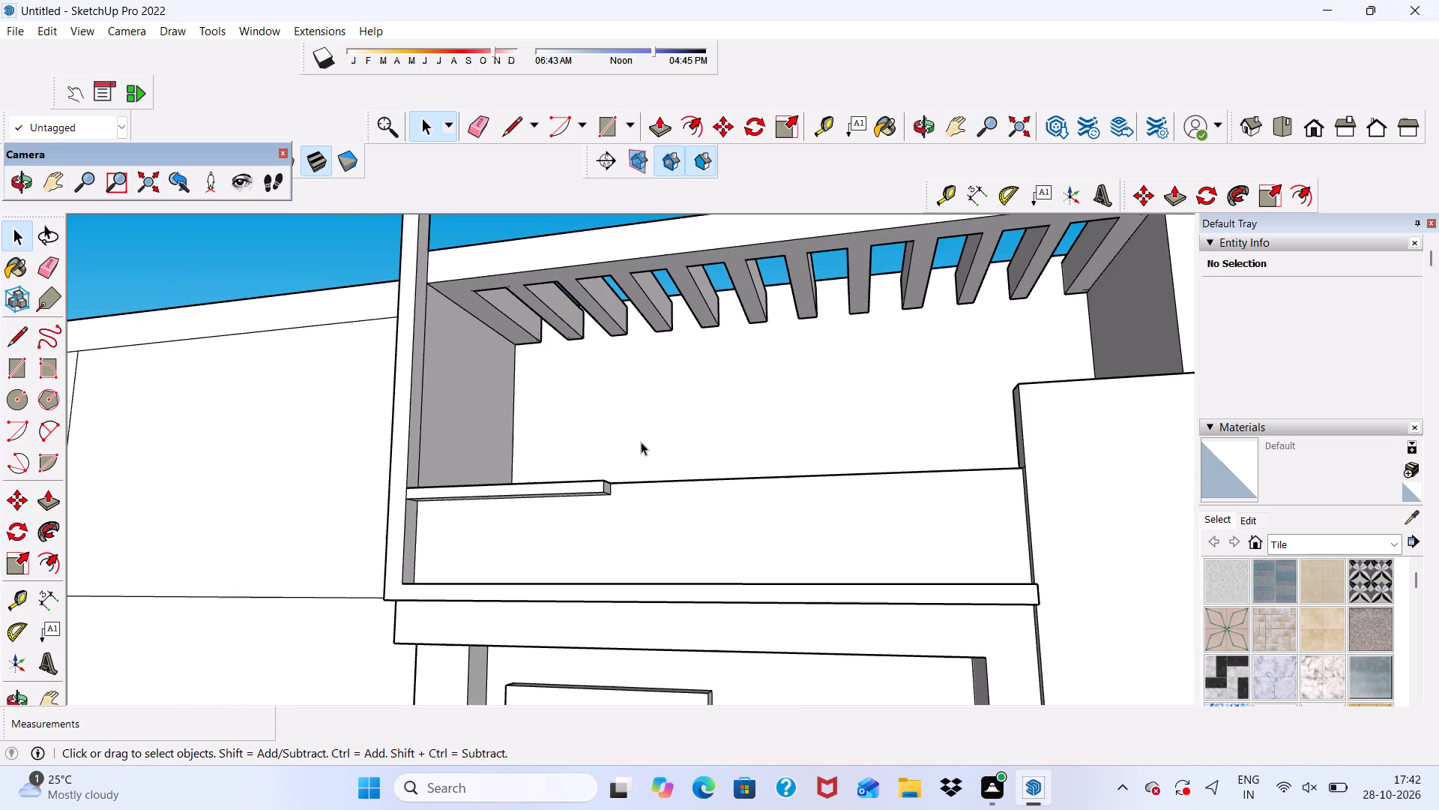
{"action": "scroll", "coordinate": [650, 460], "scroll_direction": "down", "scroll_amount": 8}
{"action": "middle_click_drag", "start_coordinate": [690, 466], "coordinate": [821, 487]}
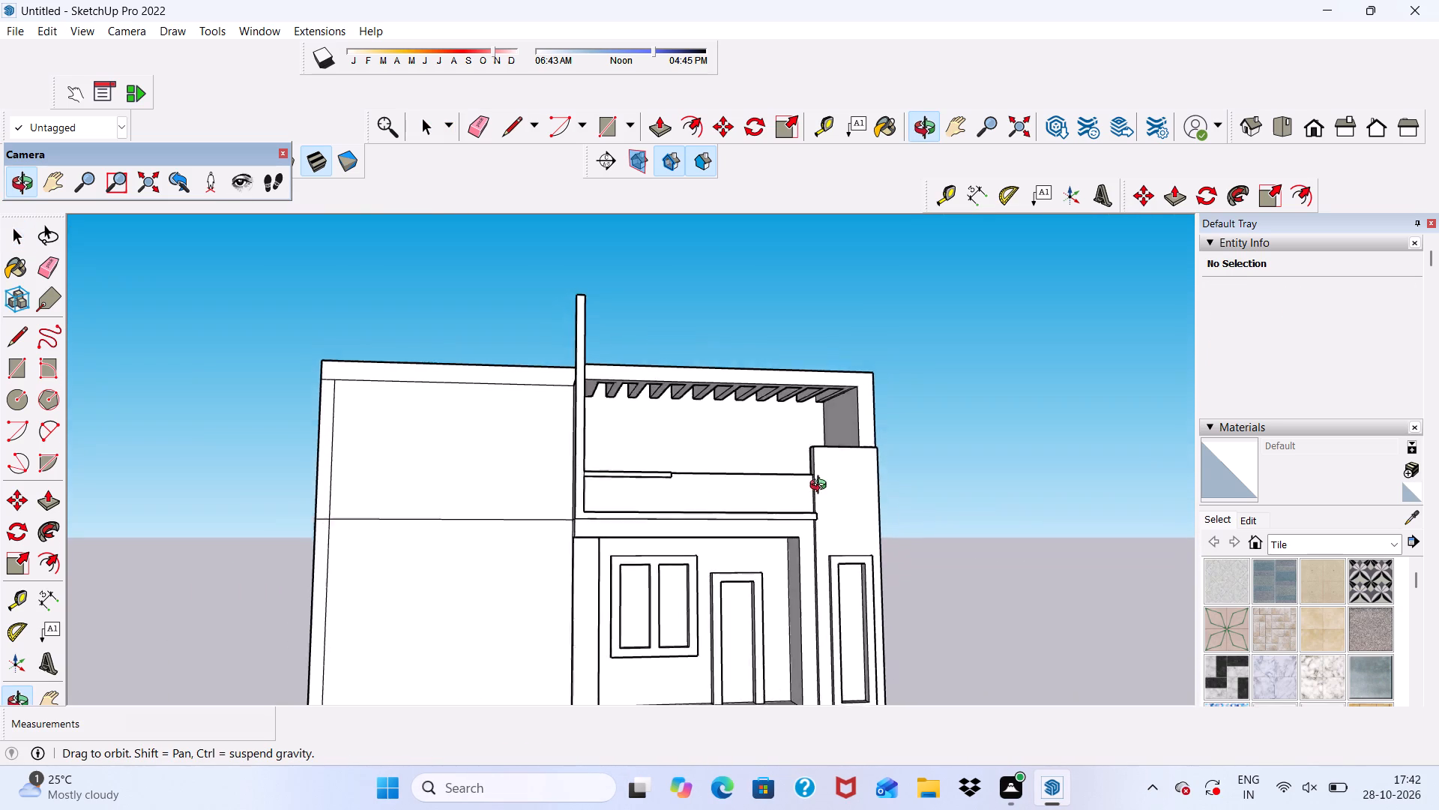
{"action": "middle_click_drag", "start_coordinate": [821, 487], "coordinate": [818, 502]}
{"action": "scroll", "coordinate": [809, 478], "scroll_direction": "up", "scroll_amount": 1}
{"action": "scroll", "coordinate": [800, 456], "scroll_direction": "down", "scroll_amount": 5}
{"action": "middle_click_drag", "start_coordinate": [802, 526], "coordinate": [779, 452]}
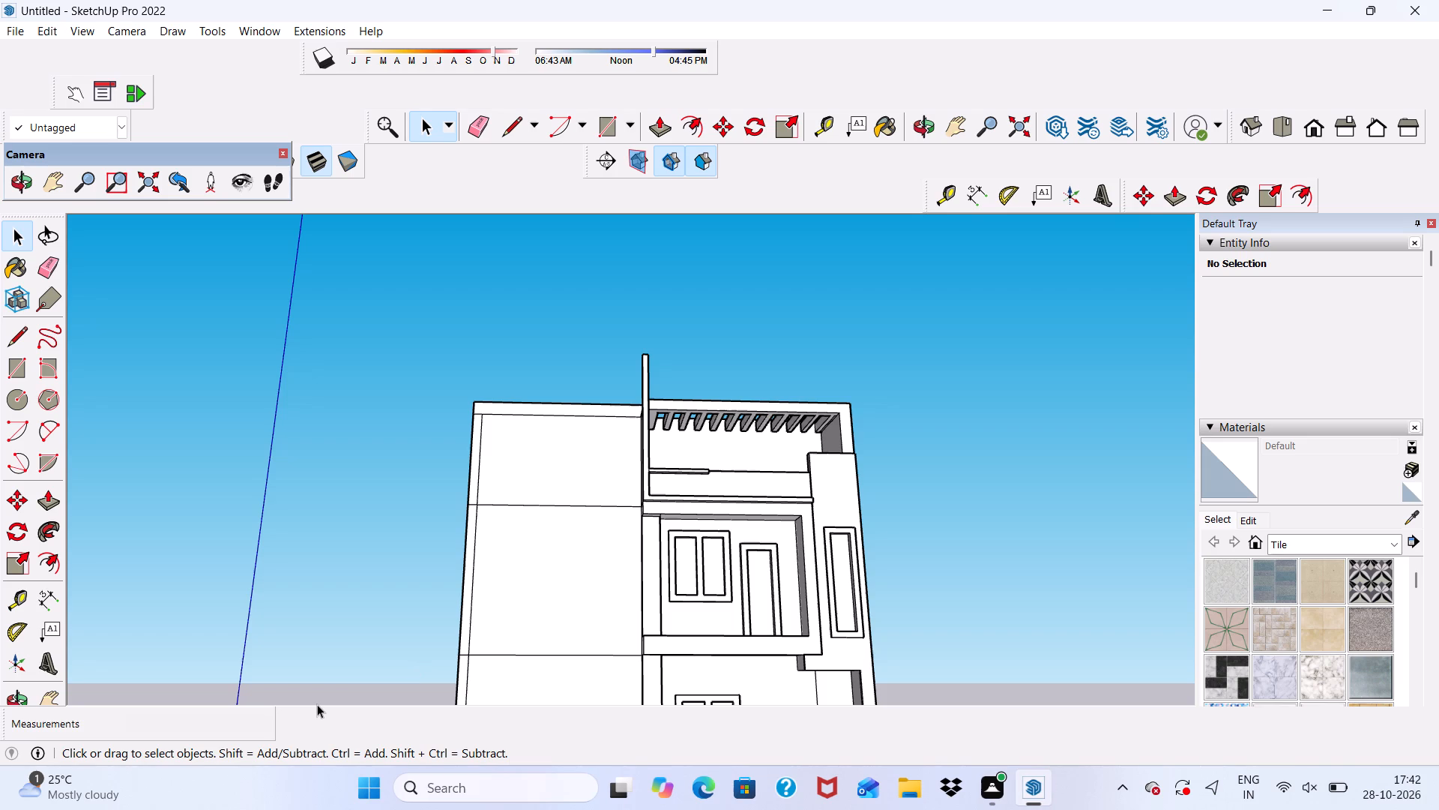
{"action": "scroll", "coordinate": [733, 595], "scroll_direction": "down", "scroll_amount": 3}
{"action": "middle_click_drag", "start_coordinate": [752, 604], "coordinate": [705, 758]}
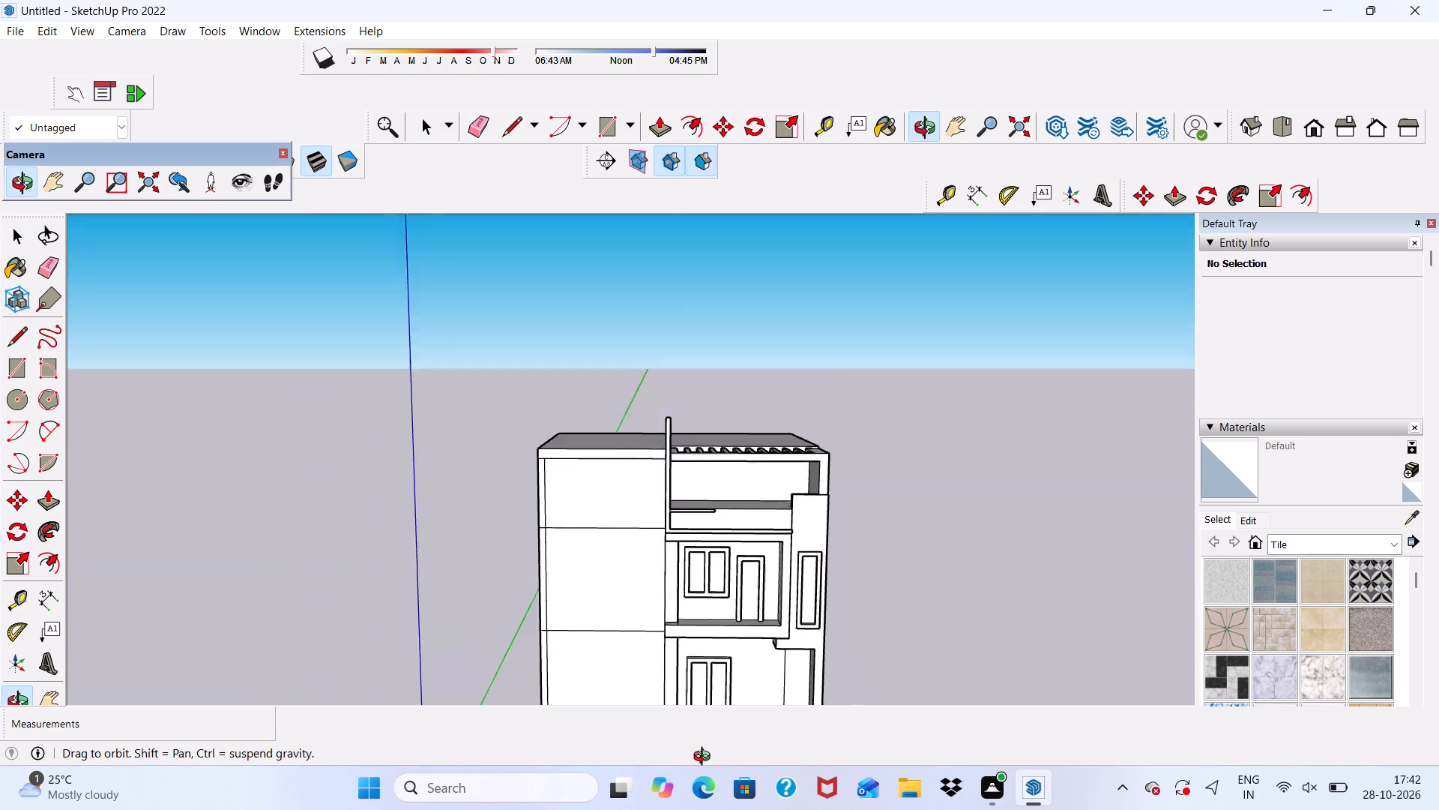
{"action": "middle_click_drag", "start_coordinate": [705, 758], "coordinate": [635, 809]}
{"action": "scroll", "coordinate": [696, 651], "scroll_direction": "up", "scroll_amount": 15}
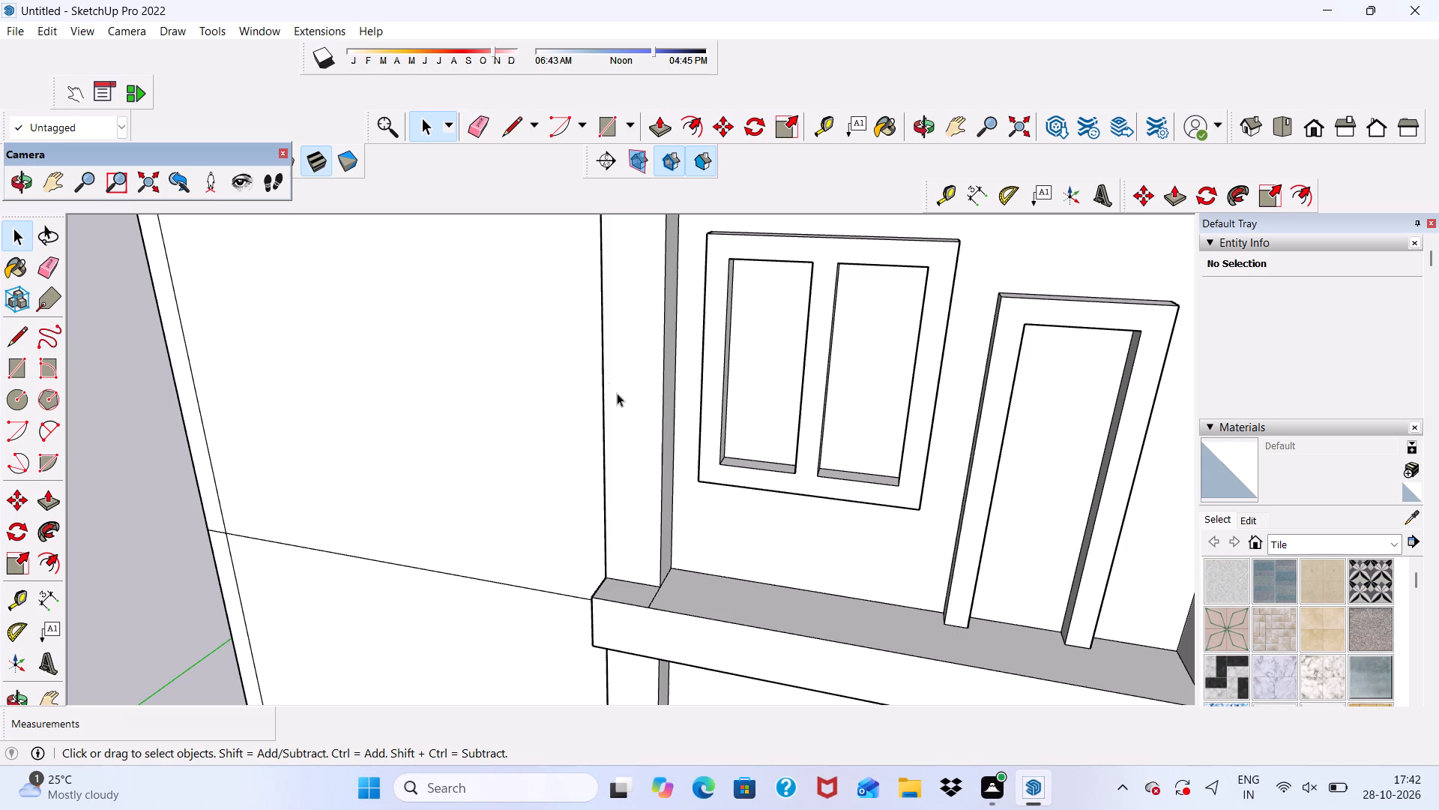
Erase the seam line across the middle balcony floor at the base of the column.
{"action": "left_click", "coordinate": [480, 123]}
{"action": "scroll", "coordinate": [615, 446], "scroll_direction": "up", "scroll_amount": 4}
{"action": "left_click_drag", "start_coordinate": [672, 676], "coordinate": [684, 675]}
{"action": "scroll", "coordinate": [551, 521], "scroll_direction": "down", "scroll_amount": 6}
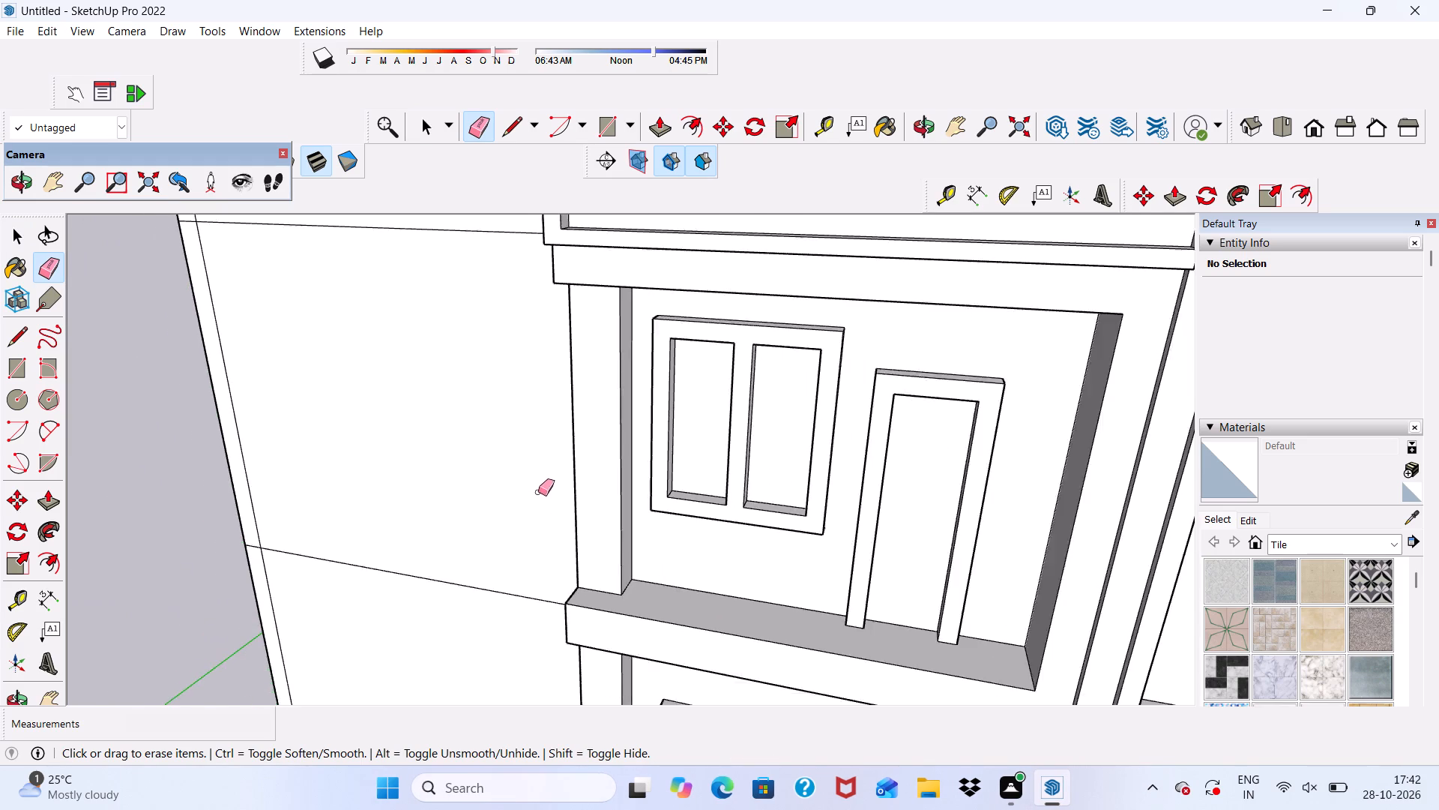
{"action": "scroll", "coordinate": [538, 492], "scroll_direction": "down", "scroll_amount": 5}
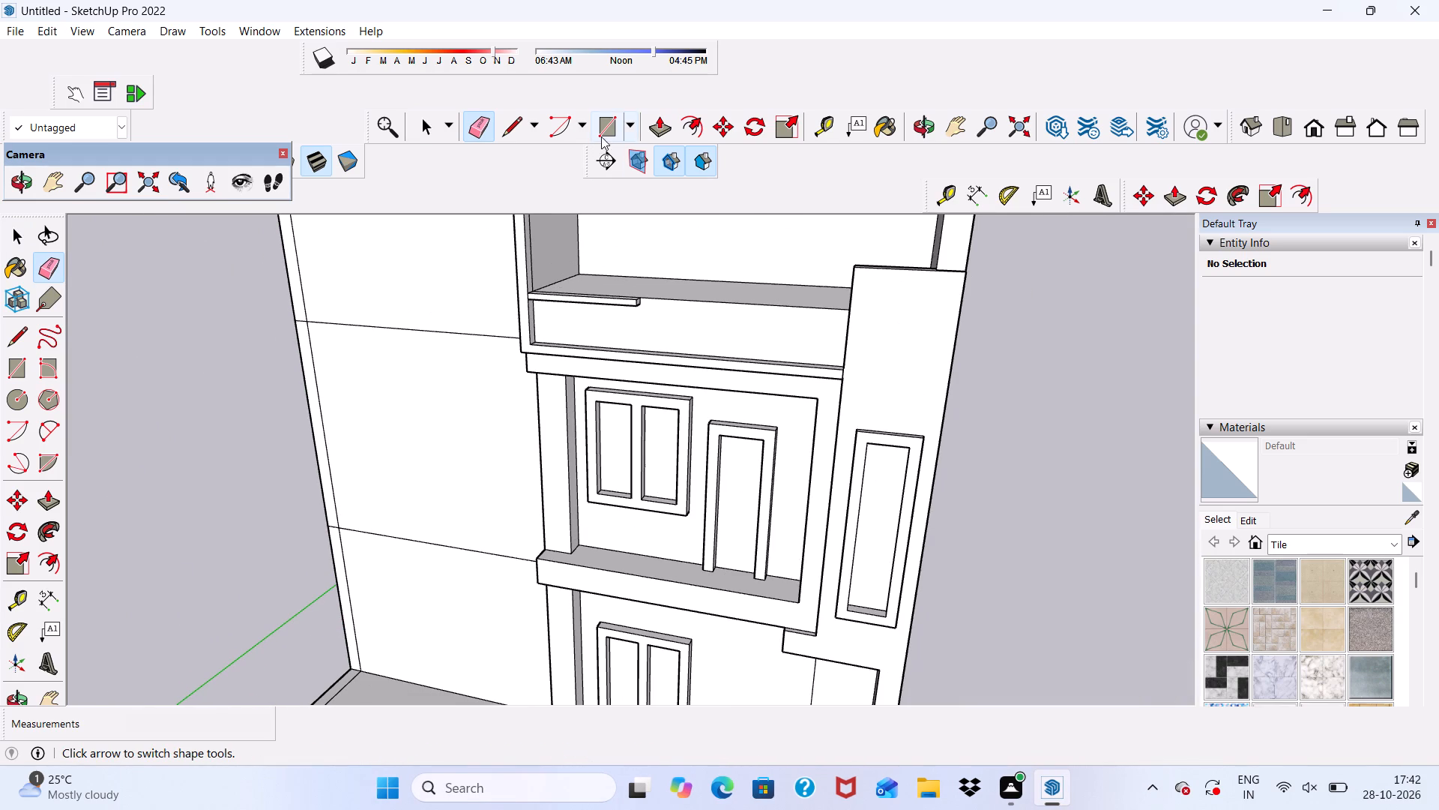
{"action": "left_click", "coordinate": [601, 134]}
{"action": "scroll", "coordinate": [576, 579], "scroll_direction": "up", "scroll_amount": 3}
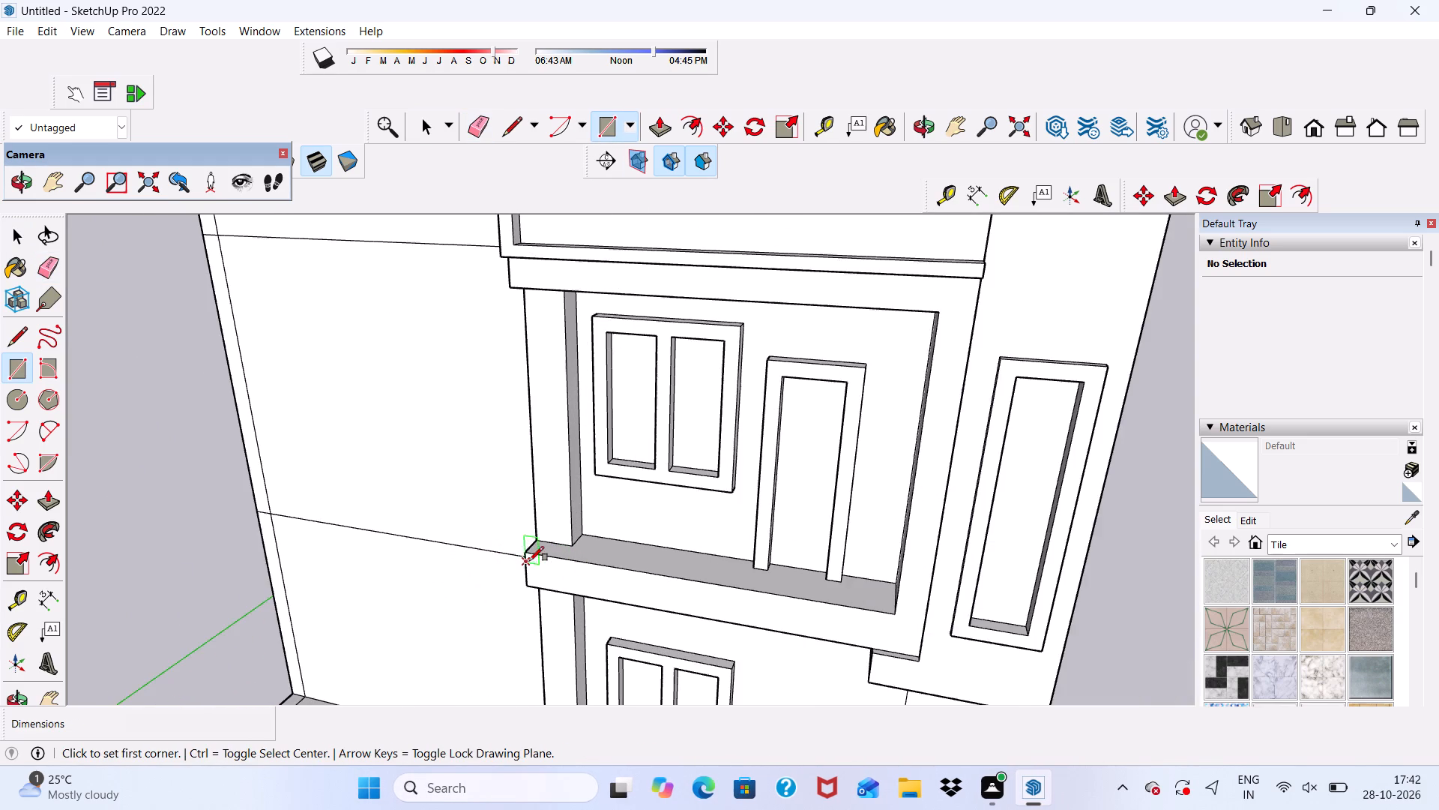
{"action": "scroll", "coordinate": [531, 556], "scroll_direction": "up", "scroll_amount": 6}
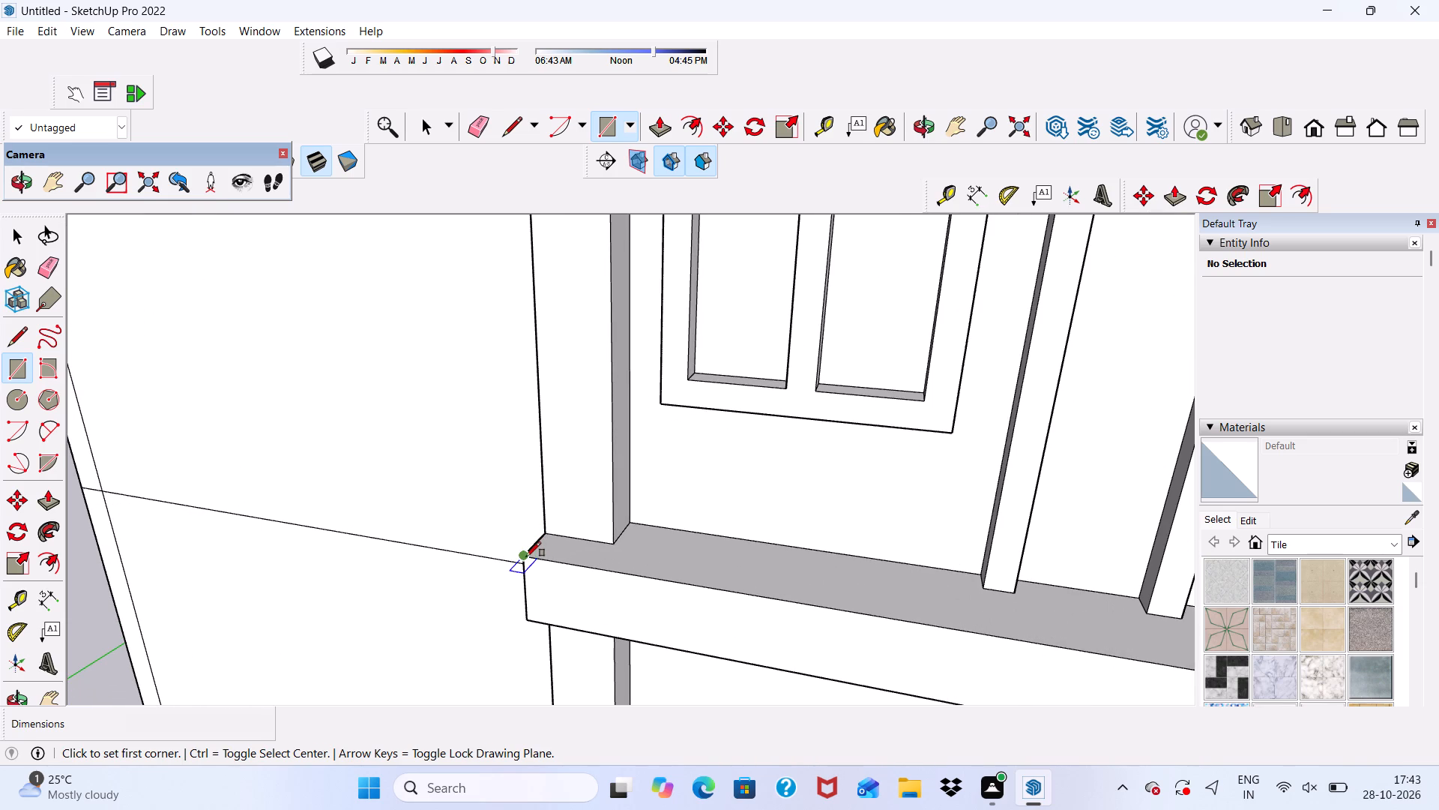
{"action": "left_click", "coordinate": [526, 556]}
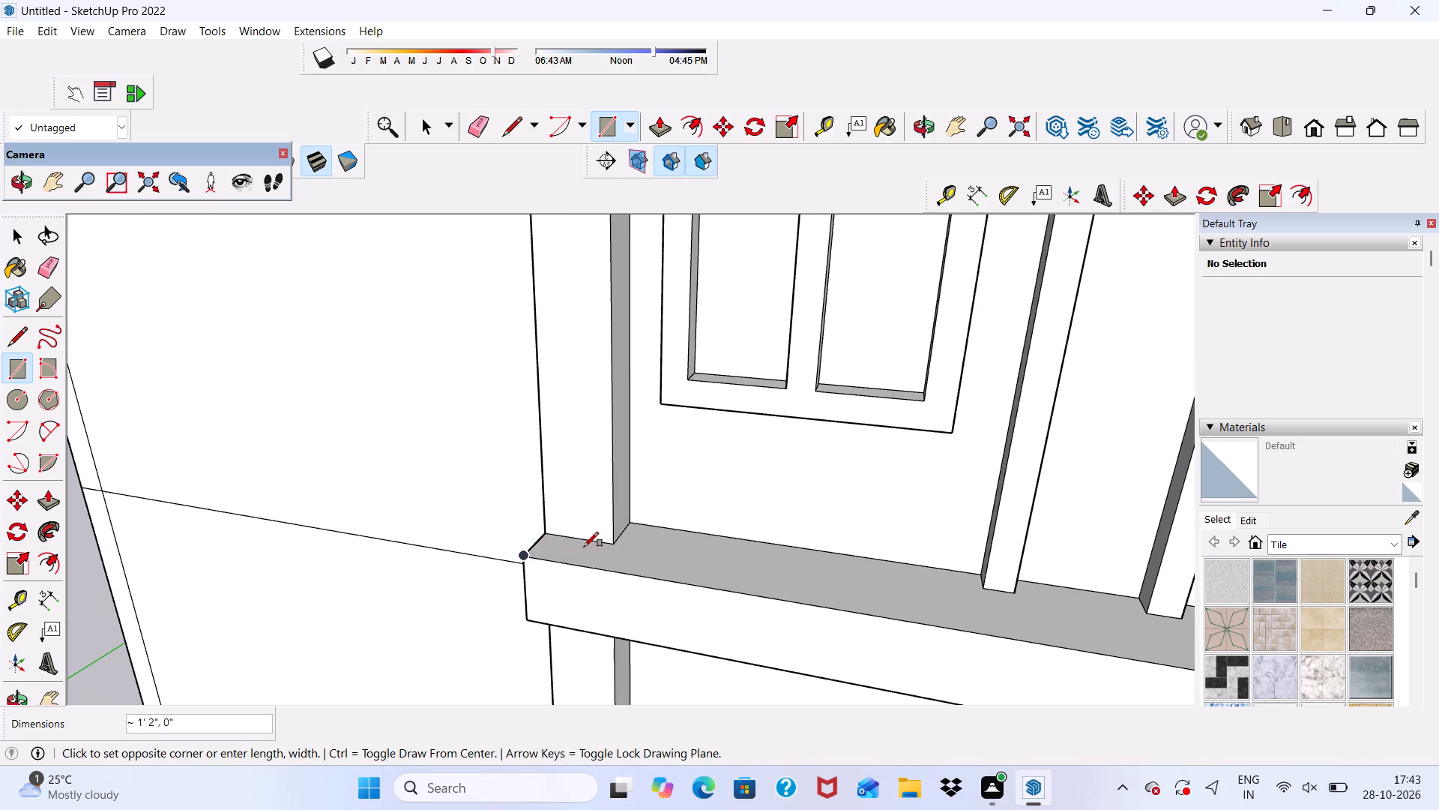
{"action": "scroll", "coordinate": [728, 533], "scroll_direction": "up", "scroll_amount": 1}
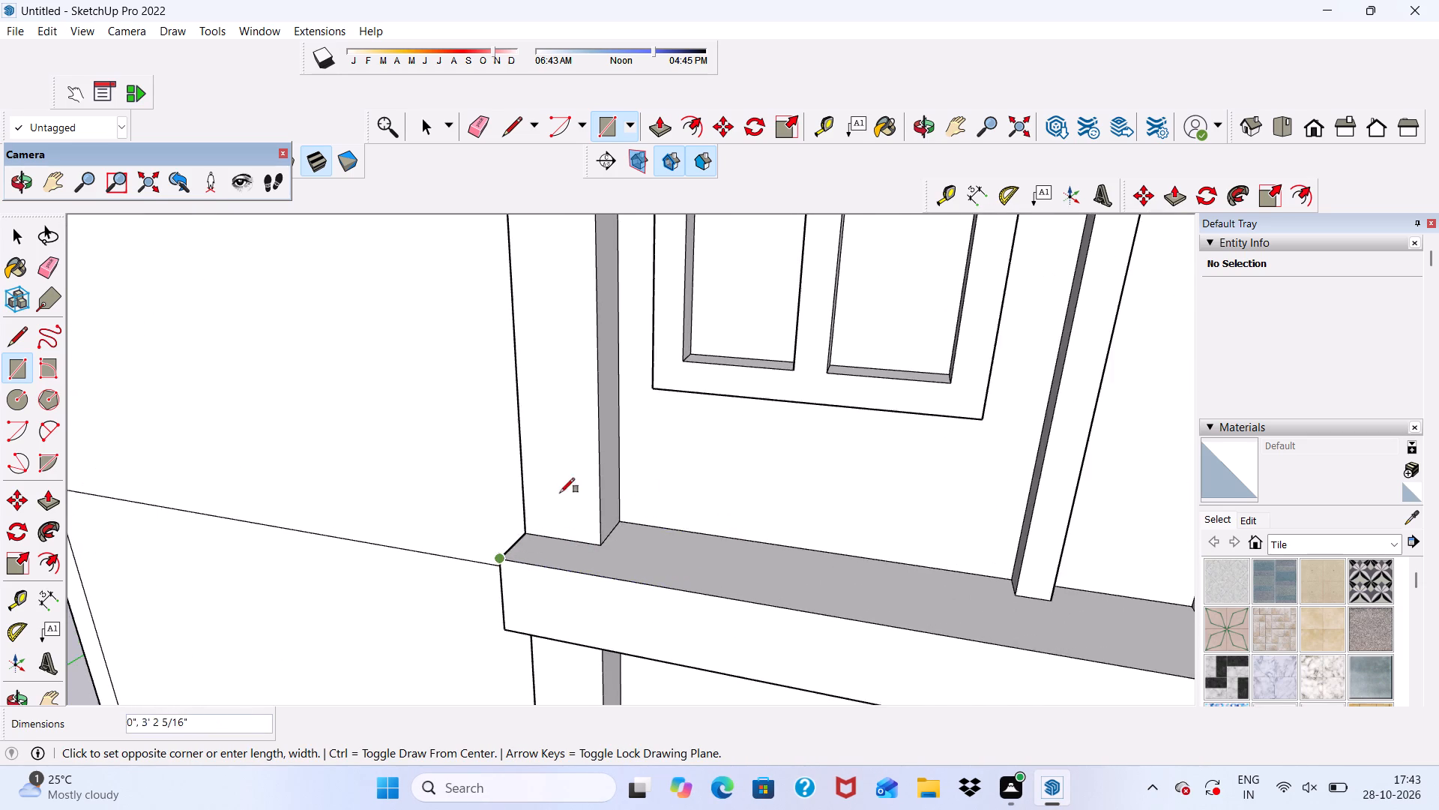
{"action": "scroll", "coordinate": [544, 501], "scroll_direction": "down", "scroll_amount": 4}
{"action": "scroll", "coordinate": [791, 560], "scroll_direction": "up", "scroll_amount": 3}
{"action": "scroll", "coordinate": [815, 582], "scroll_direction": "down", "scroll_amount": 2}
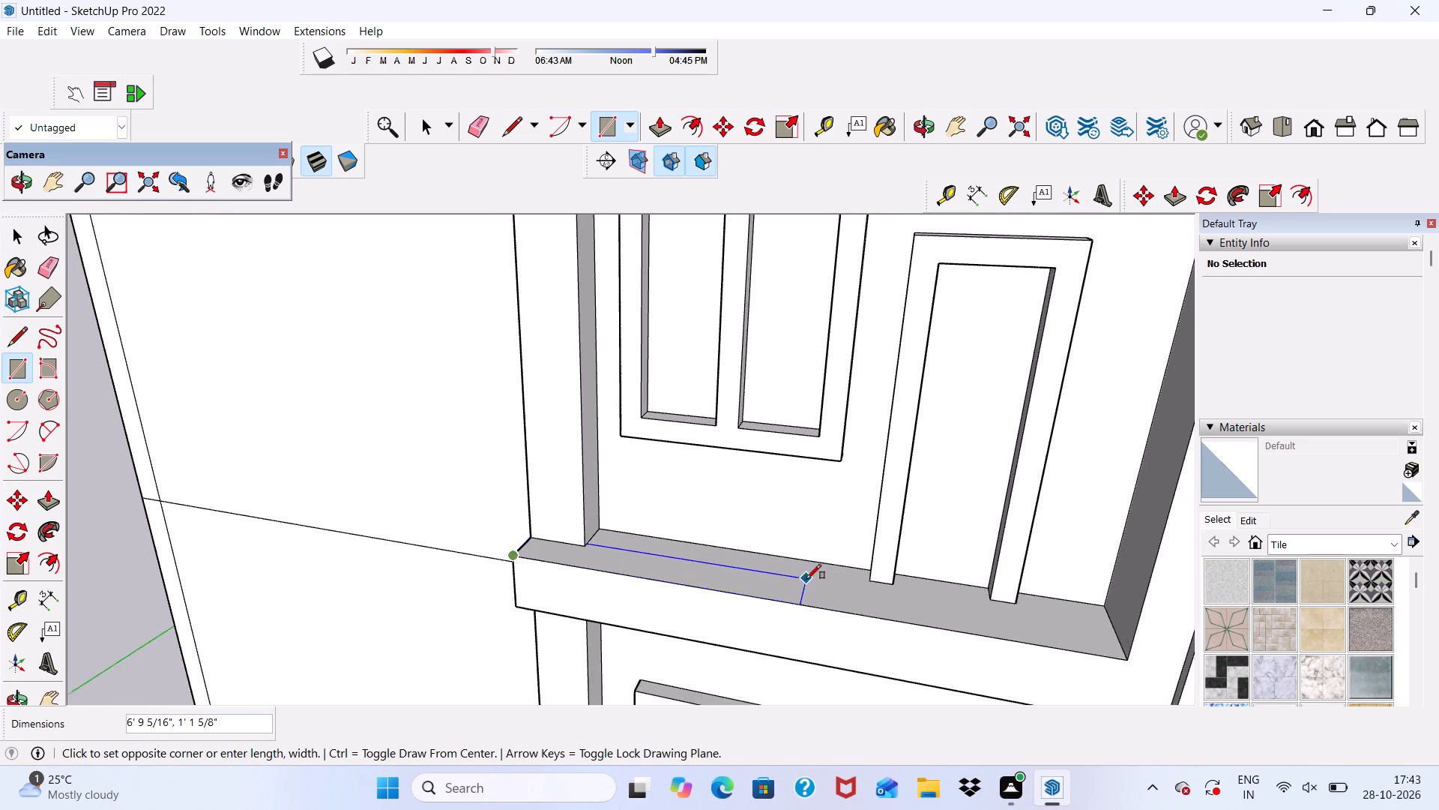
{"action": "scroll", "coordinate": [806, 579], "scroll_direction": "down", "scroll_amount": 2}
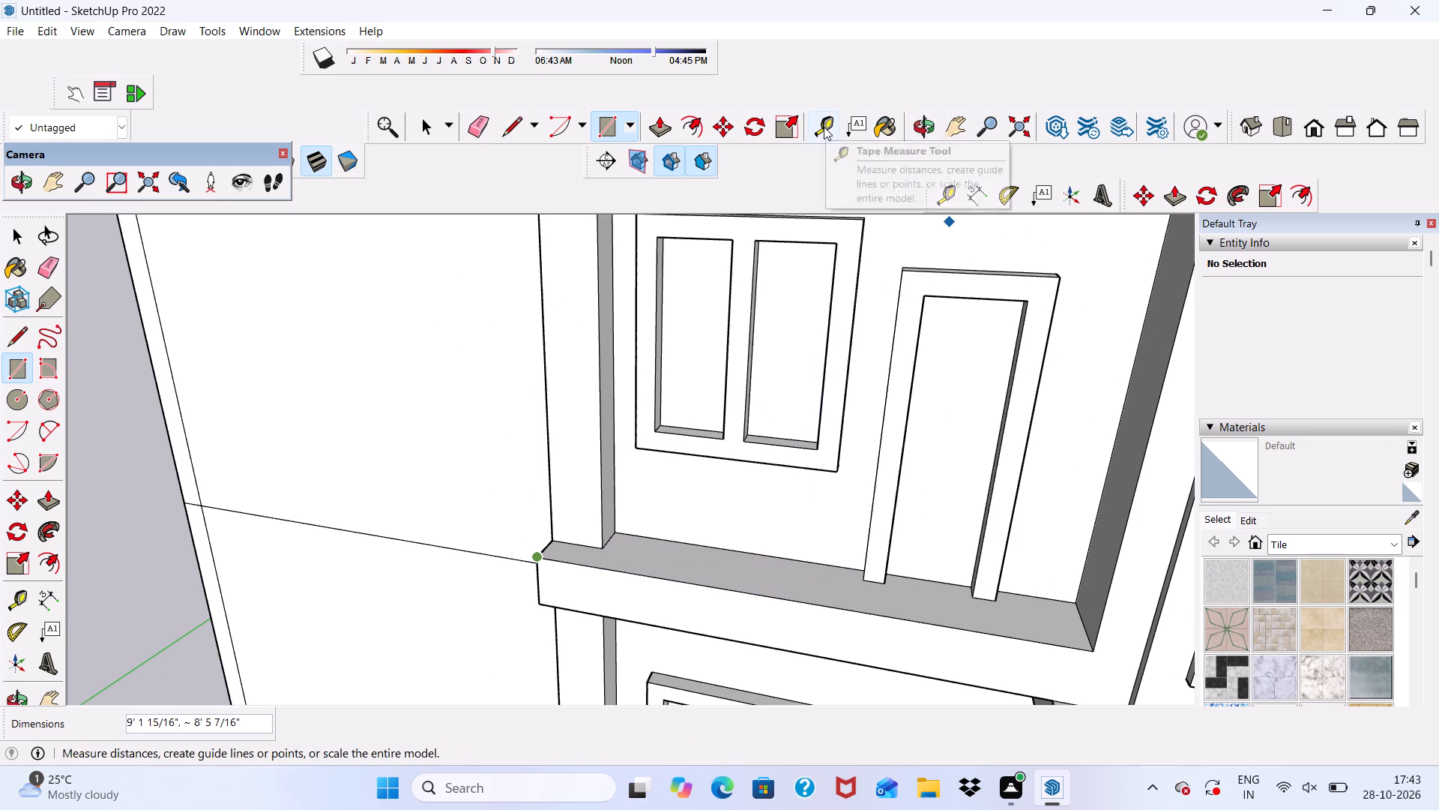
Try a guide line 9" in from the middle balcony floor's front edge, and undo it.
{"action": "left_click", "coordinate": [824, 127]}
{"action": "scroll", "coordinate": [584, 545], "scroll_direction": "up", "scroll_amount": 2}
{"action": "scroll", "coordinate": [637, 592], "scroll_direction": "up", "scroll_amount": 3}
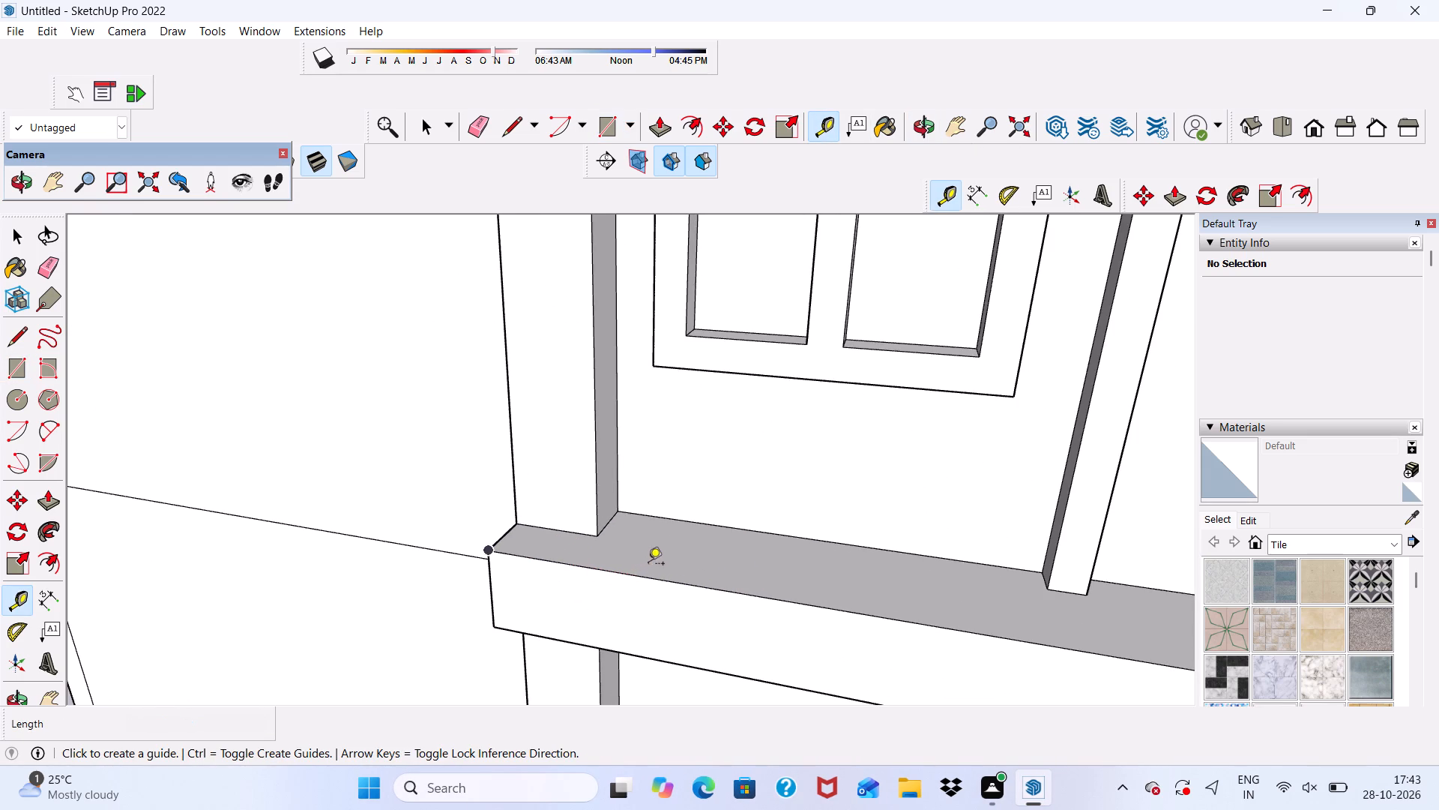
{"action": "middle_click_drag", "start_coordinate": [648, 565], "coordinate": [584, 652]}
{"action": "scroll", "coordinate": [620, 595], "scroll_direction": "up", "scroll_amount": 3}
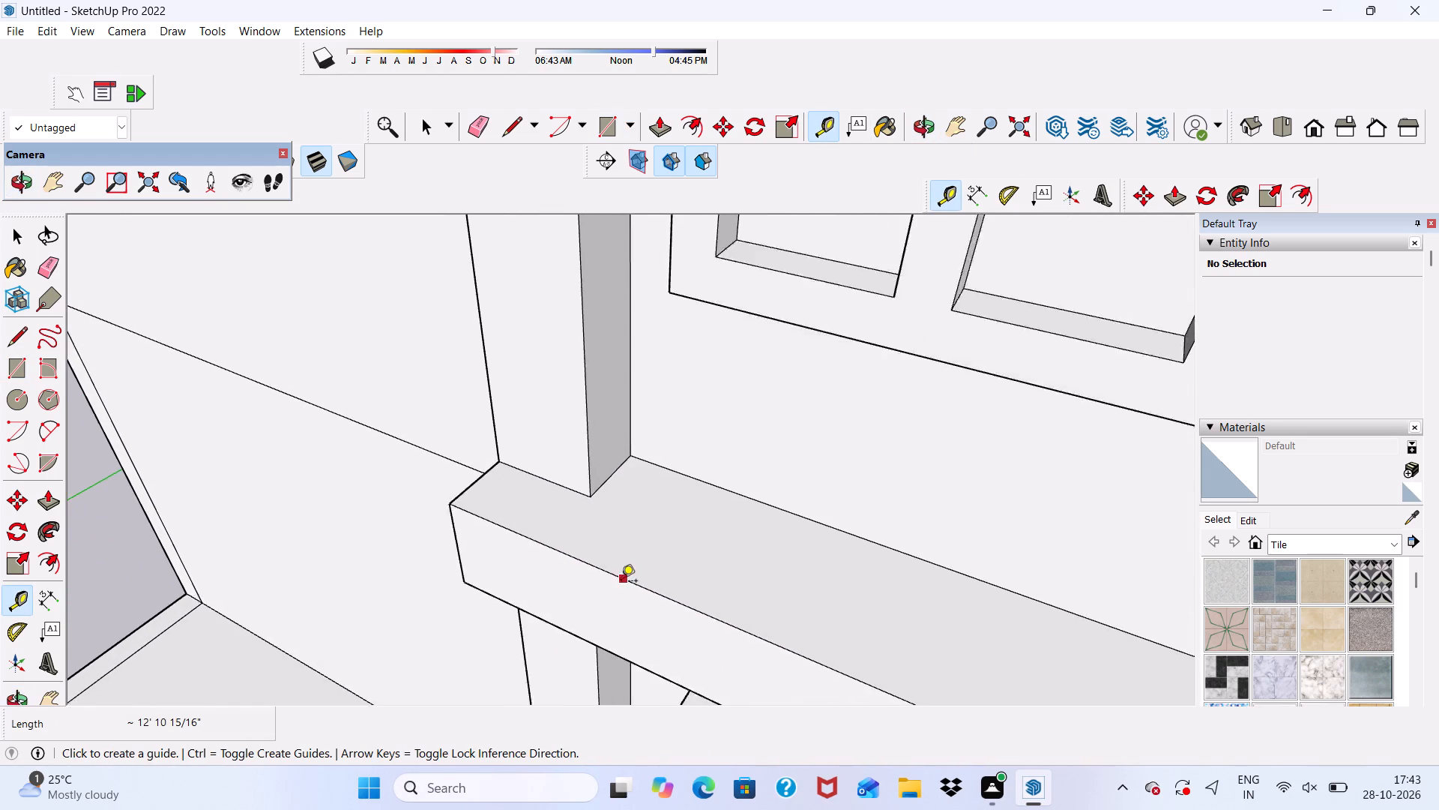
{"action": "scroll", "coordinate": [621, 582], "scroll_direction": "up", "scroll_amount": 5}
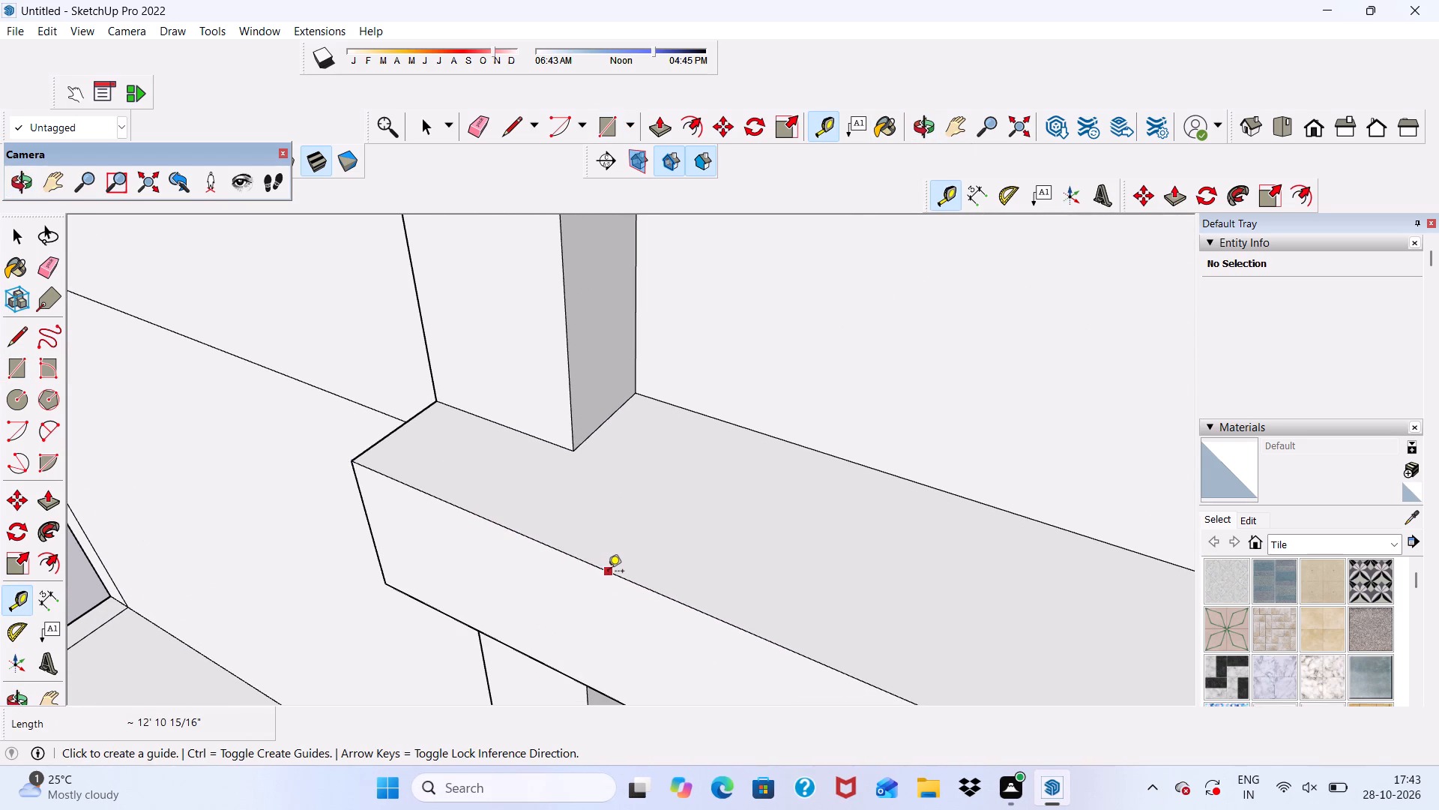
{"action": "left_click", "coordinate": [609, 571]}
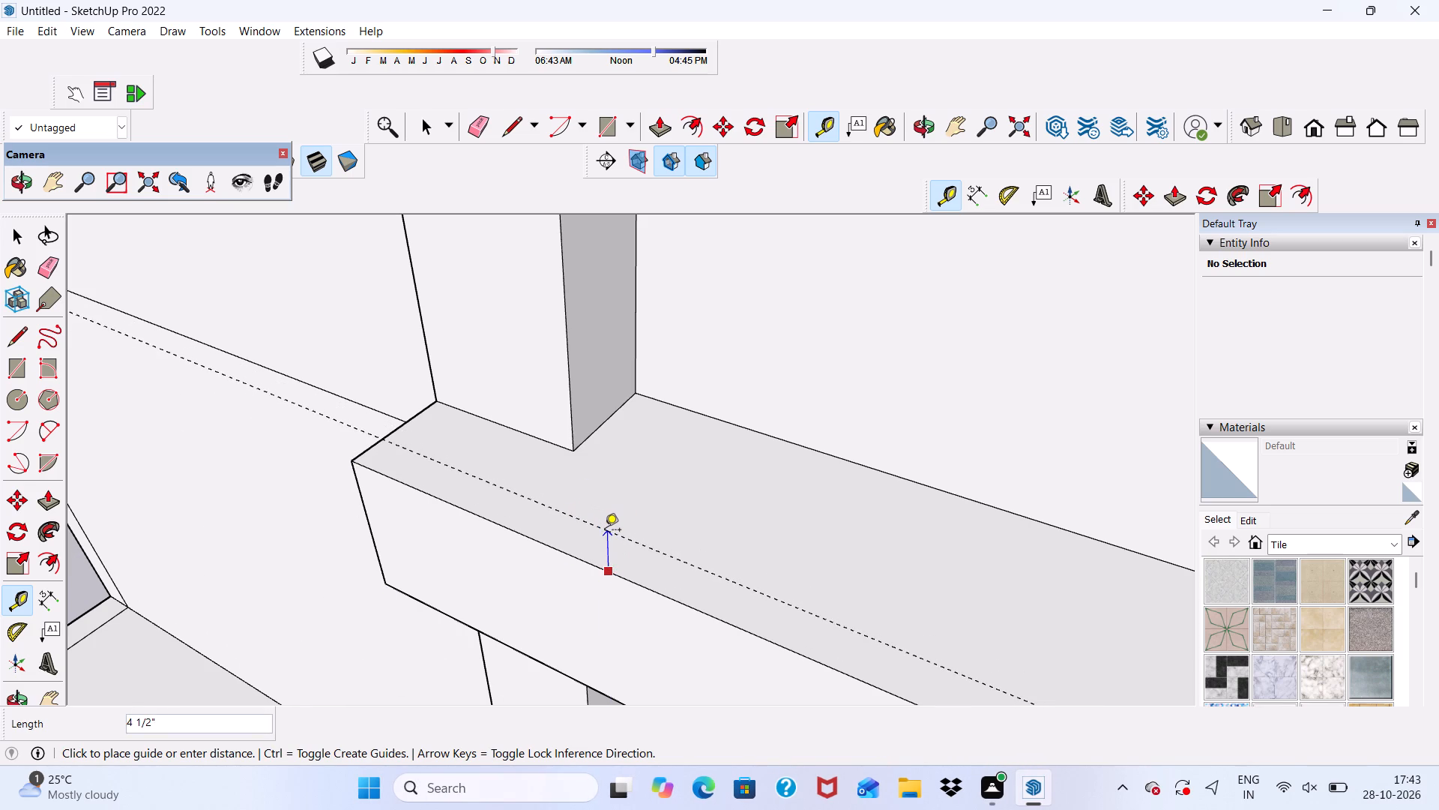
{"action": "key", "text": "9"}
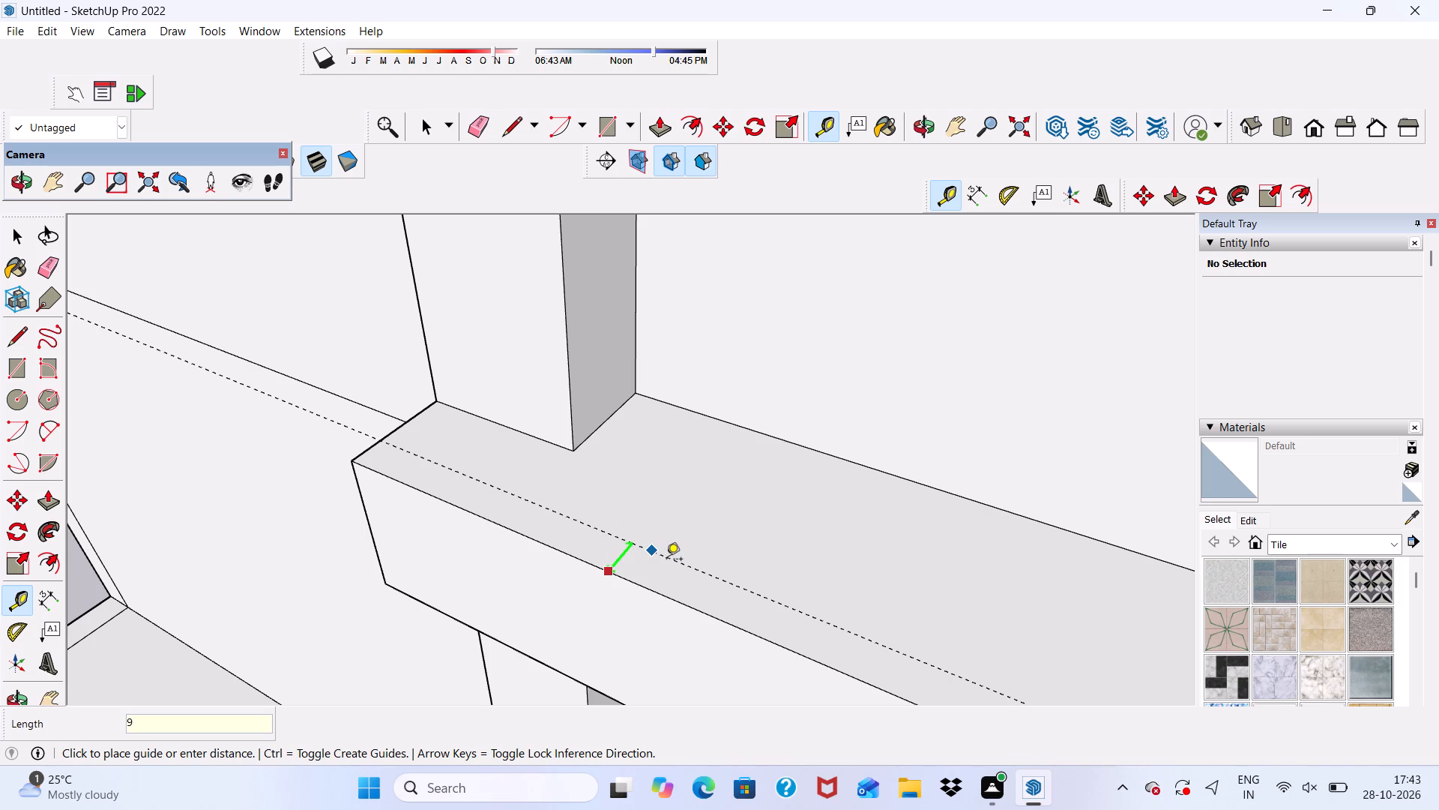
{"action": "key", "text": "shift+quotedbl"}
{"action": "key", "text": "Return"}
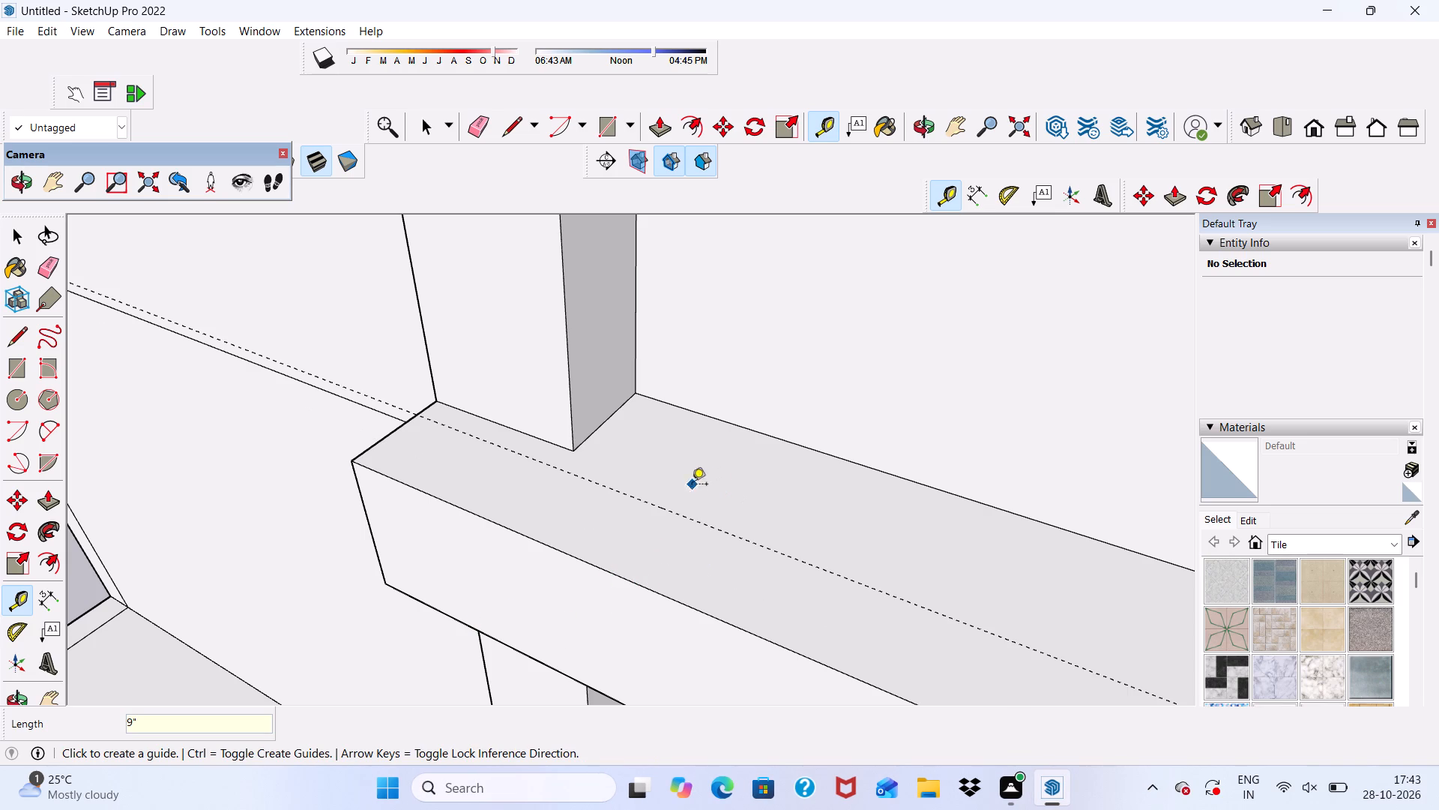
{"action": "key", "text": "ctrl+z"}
Place a guide line about 4 1/8" in from the middle balcony floor's front edge, parallel to it.
{"action": "scroll", "coordinate": [566, 523], "scroll_direction": "up", "scroll_amount": 1}
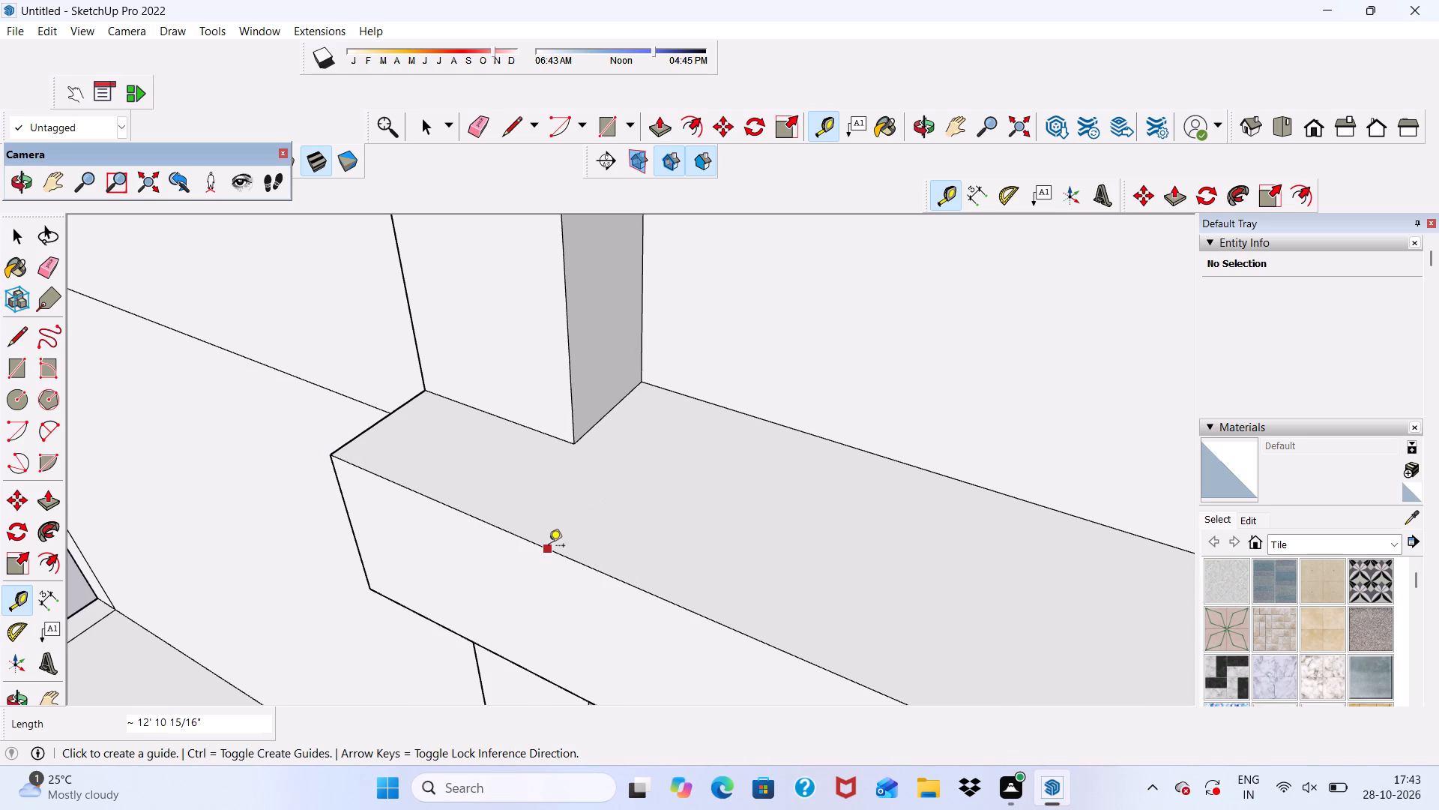
{"action": "left_click", "coordinate": [548, 546]}
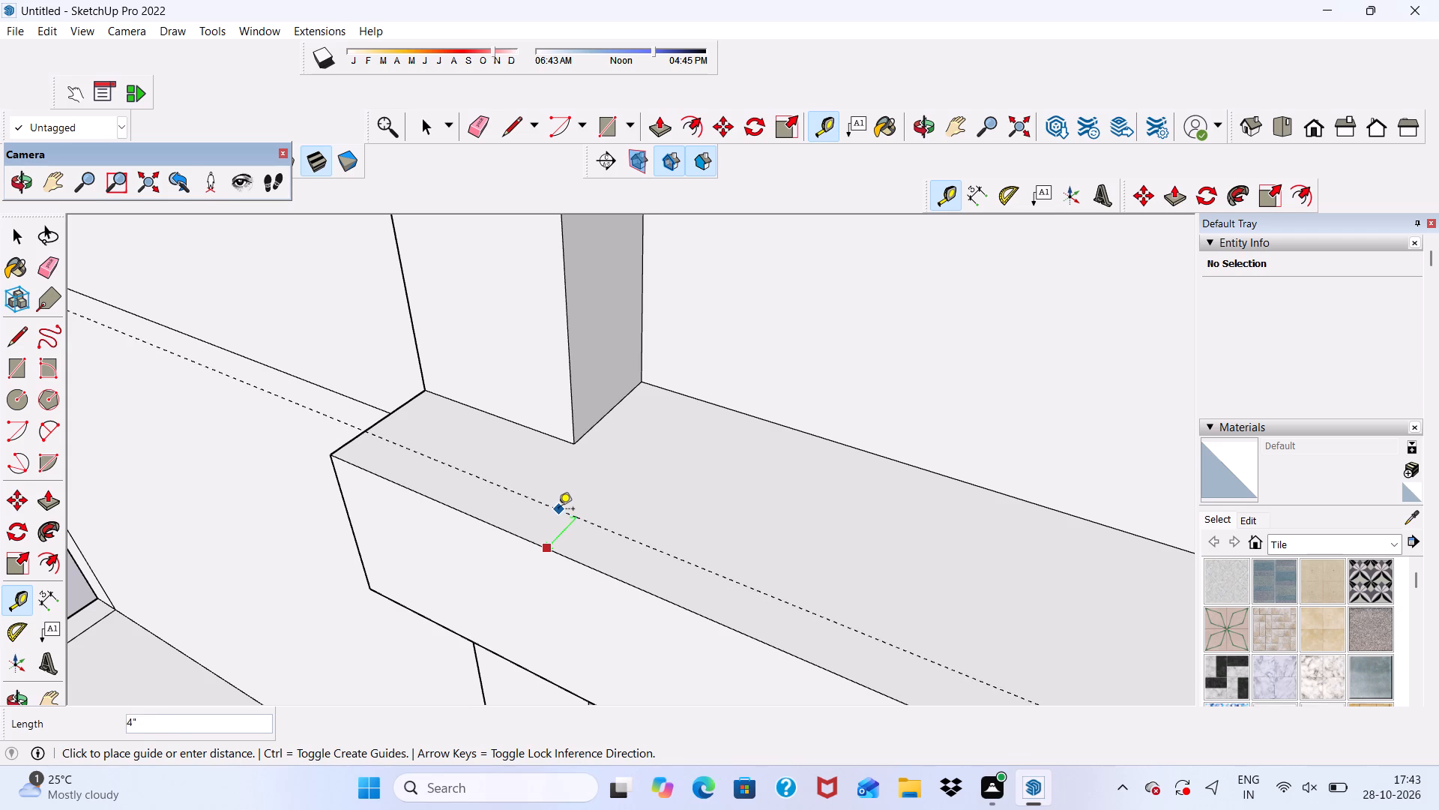
{"action": "scroll", "coordinate": [558, 510], "scroll_direction": "down", "scroll_amount": 1}
{"action": "middle_click_drag", "start_coordinate": [558, 510], "coordinate": [673, 526]}
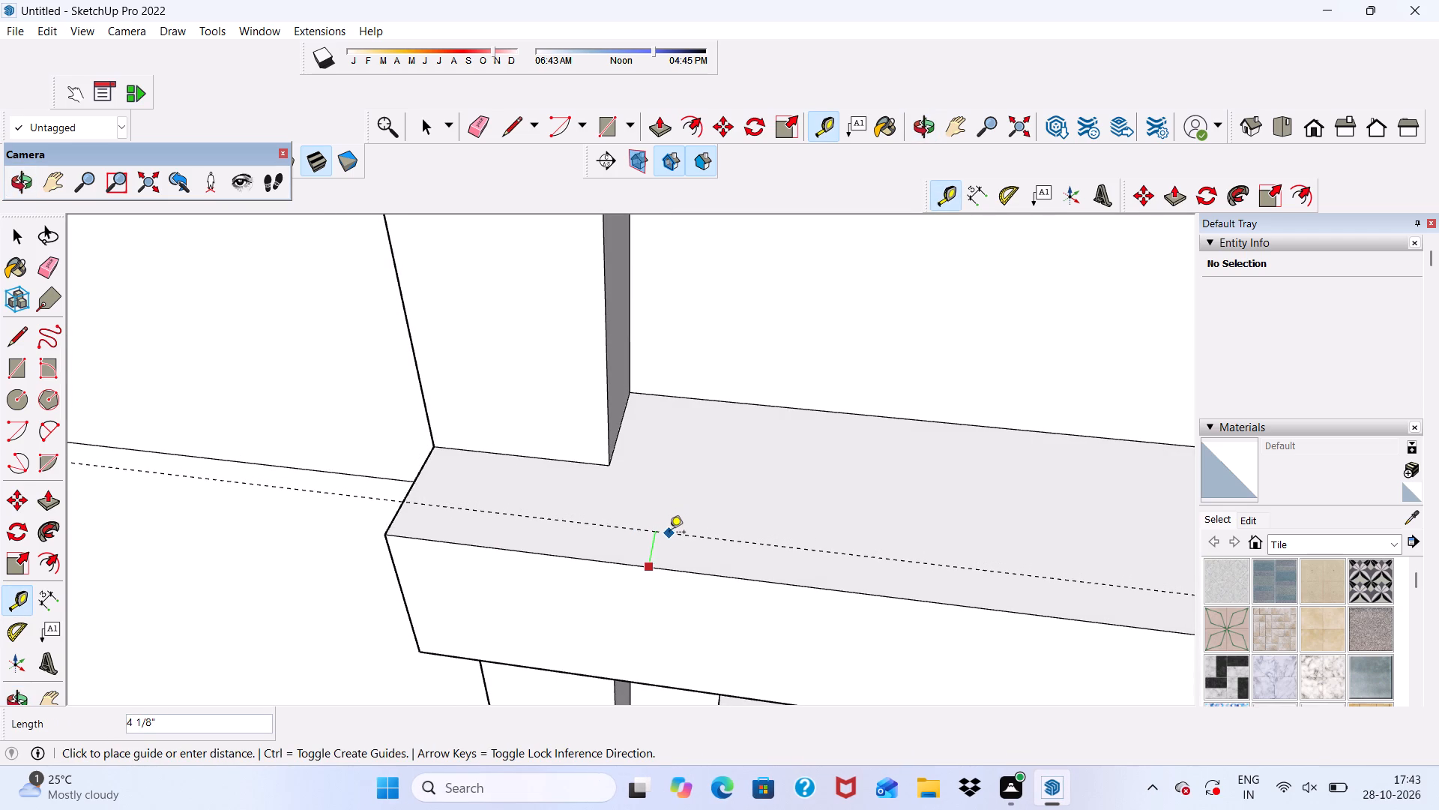
{"action": "left_click", "coordinate": [669, 533]}
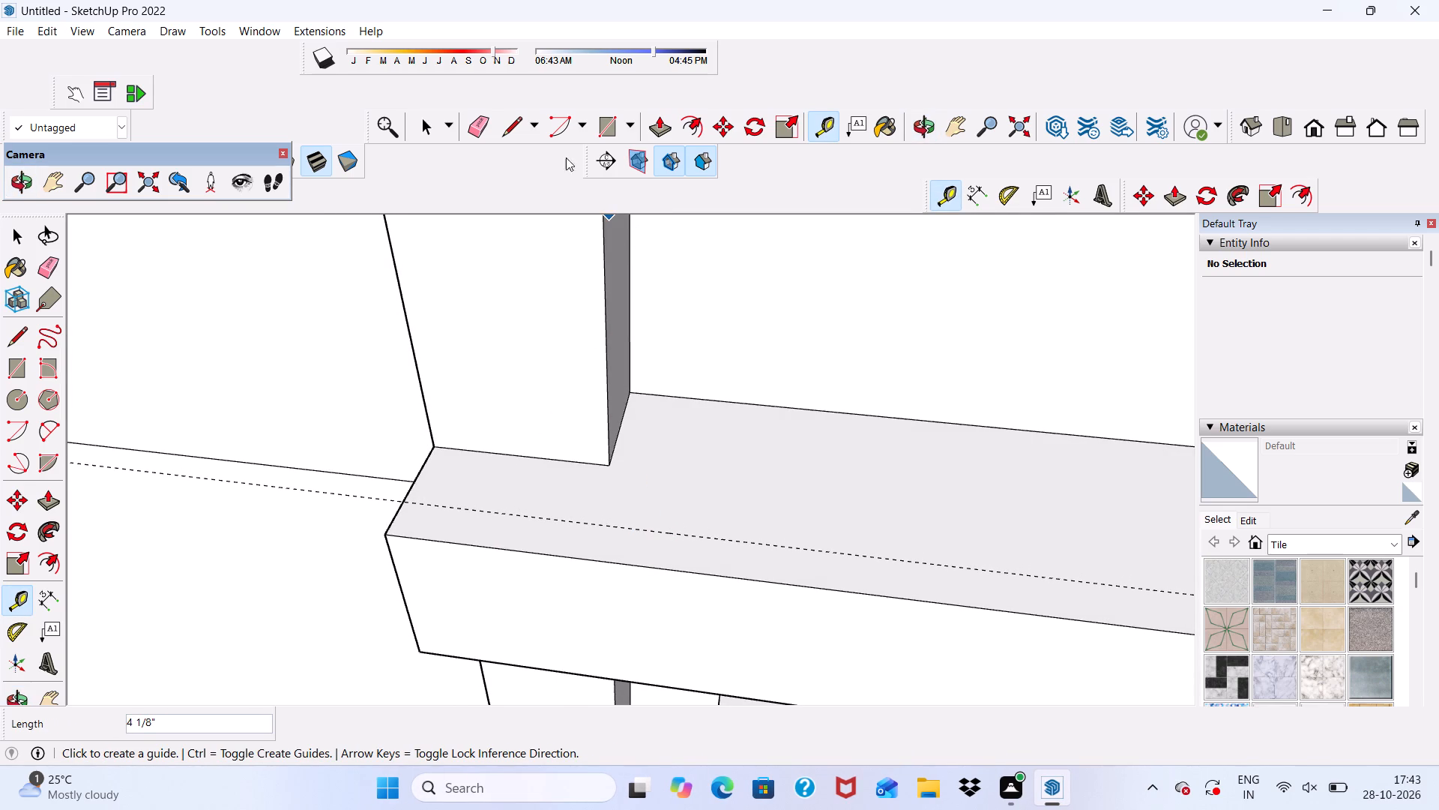
Draw a line about 12' 11" long along the guide across the middle balcony floor, from its outer side edge to the far wall.
{"action": "left_click", "coordinate": [514, 130]}
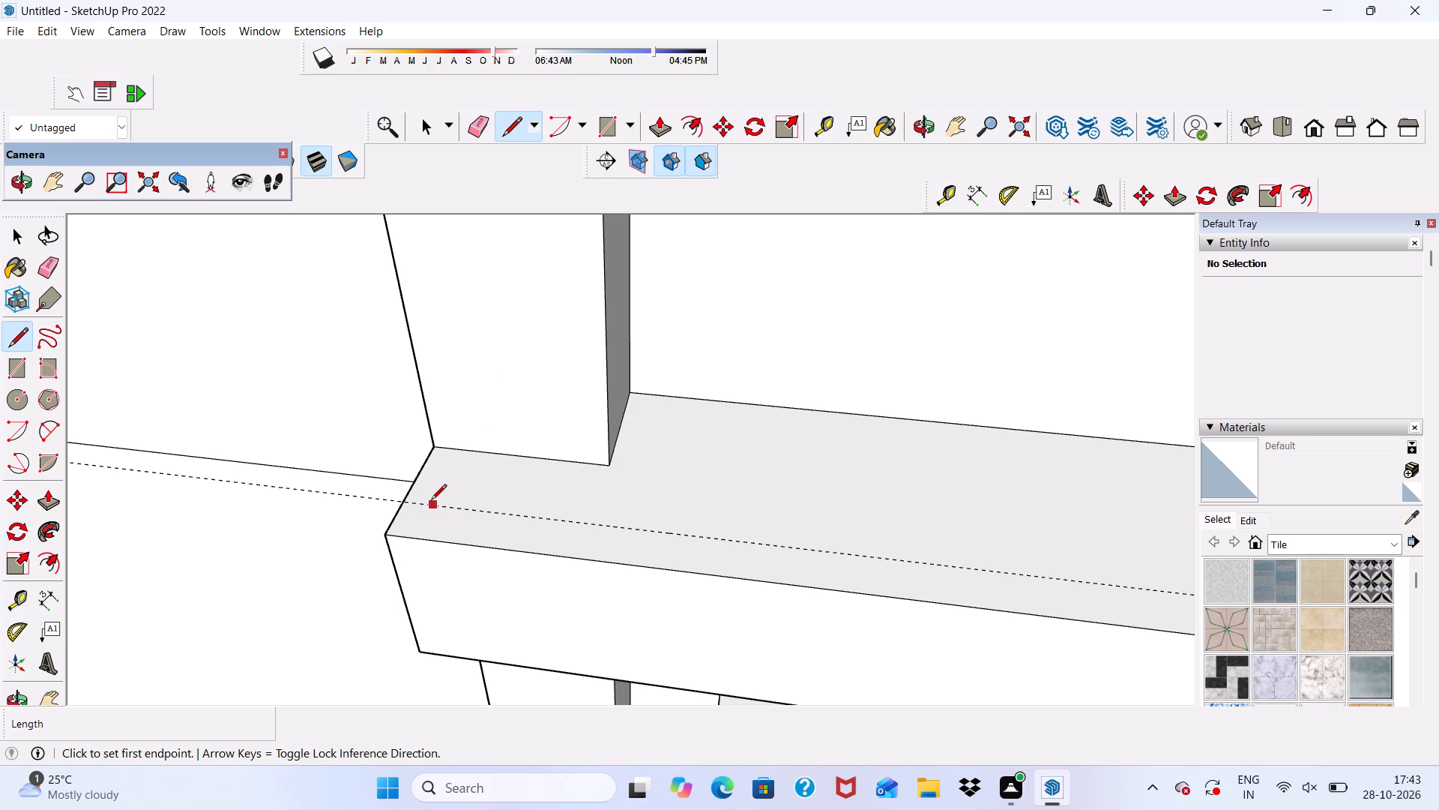
{"action": "scroll", "coordinate": [394, 494], "scroll_direction": "up", "scroll_amount": 1}
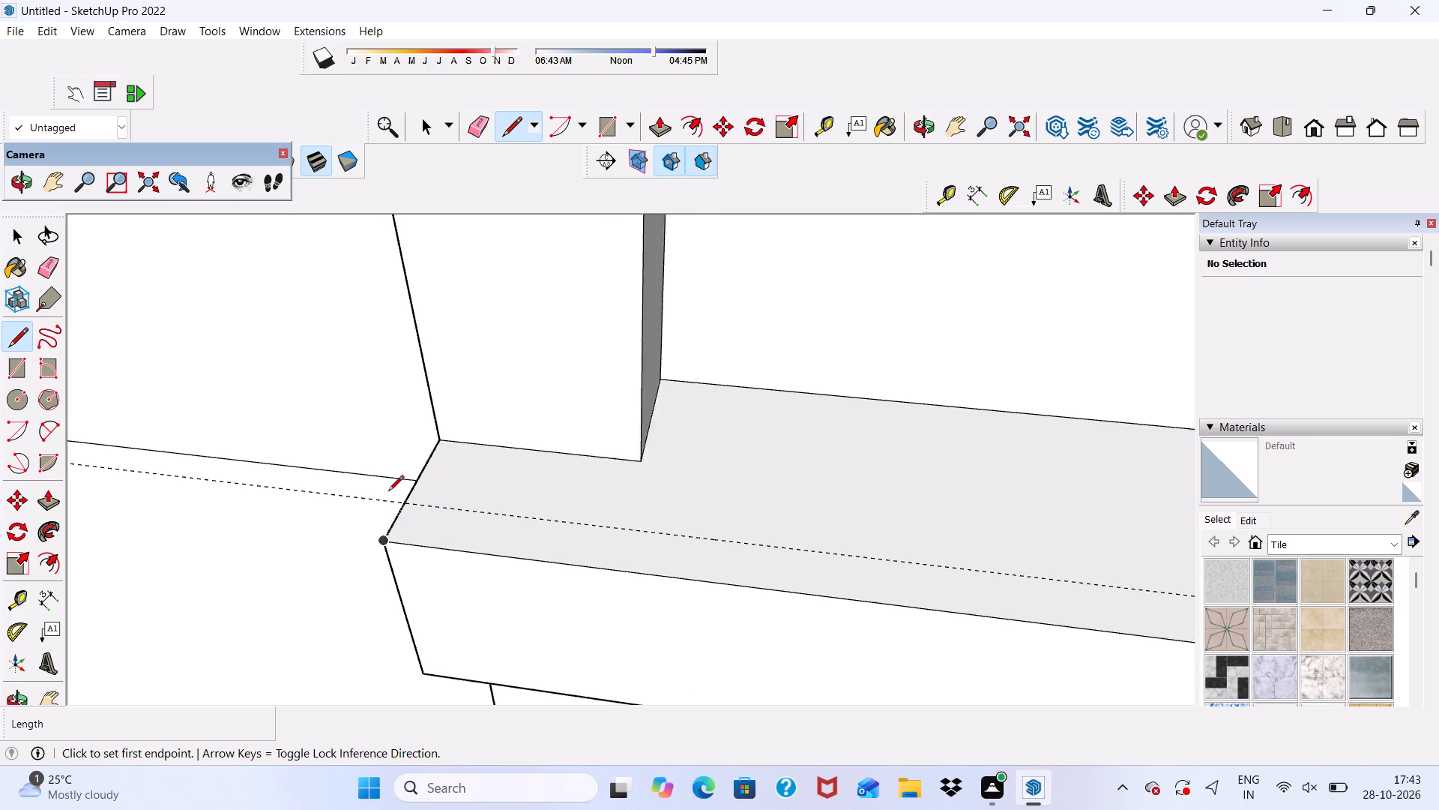
{"action": "scroll", "coordinate": [388, 492], "scroll_direction": "up", "scroll_amount": 2}
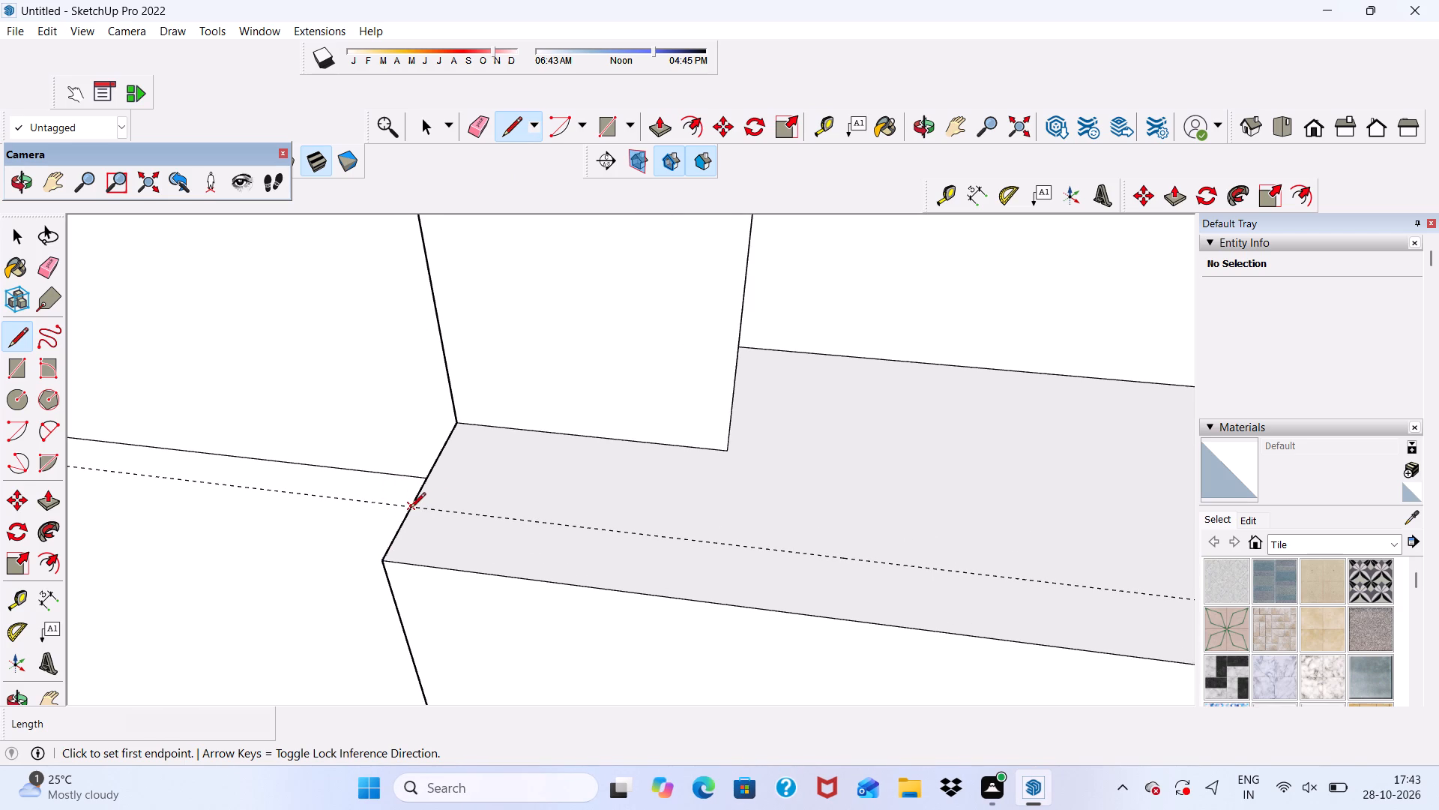
{"action": "left_click", "coordinate": [410, 509]}
{"action": "scroll", "coordinate": [420, 516], "scroll_direction": "down", "scroll_amount": 4}
{"action": "scroll", "coordinate": [314, 509], "scroll_direction": "down", "scroll_amount": 4}
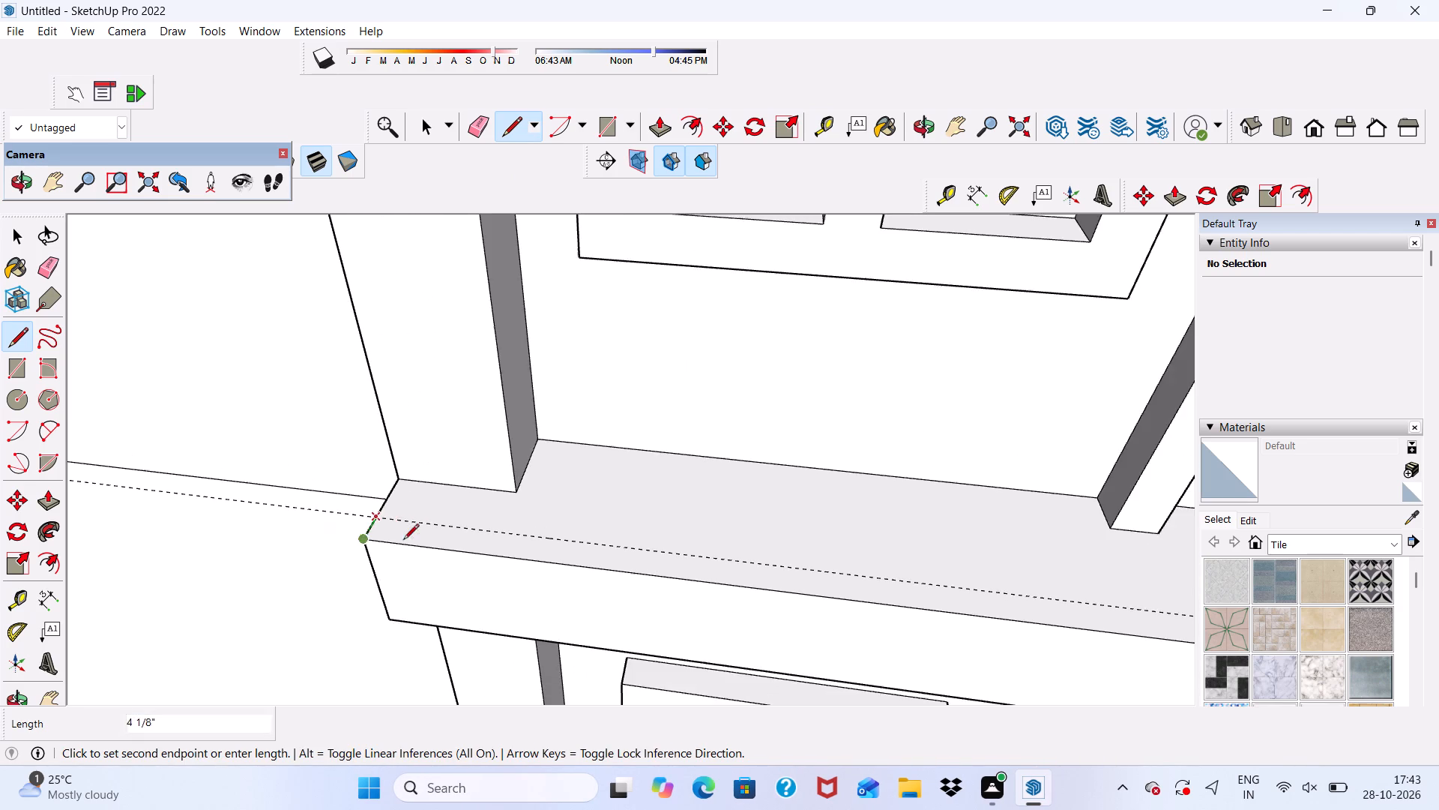
{"action": "scroll", "coordinate": [395, 506], "scroll_direction": "down", "scroll_amount": 17}
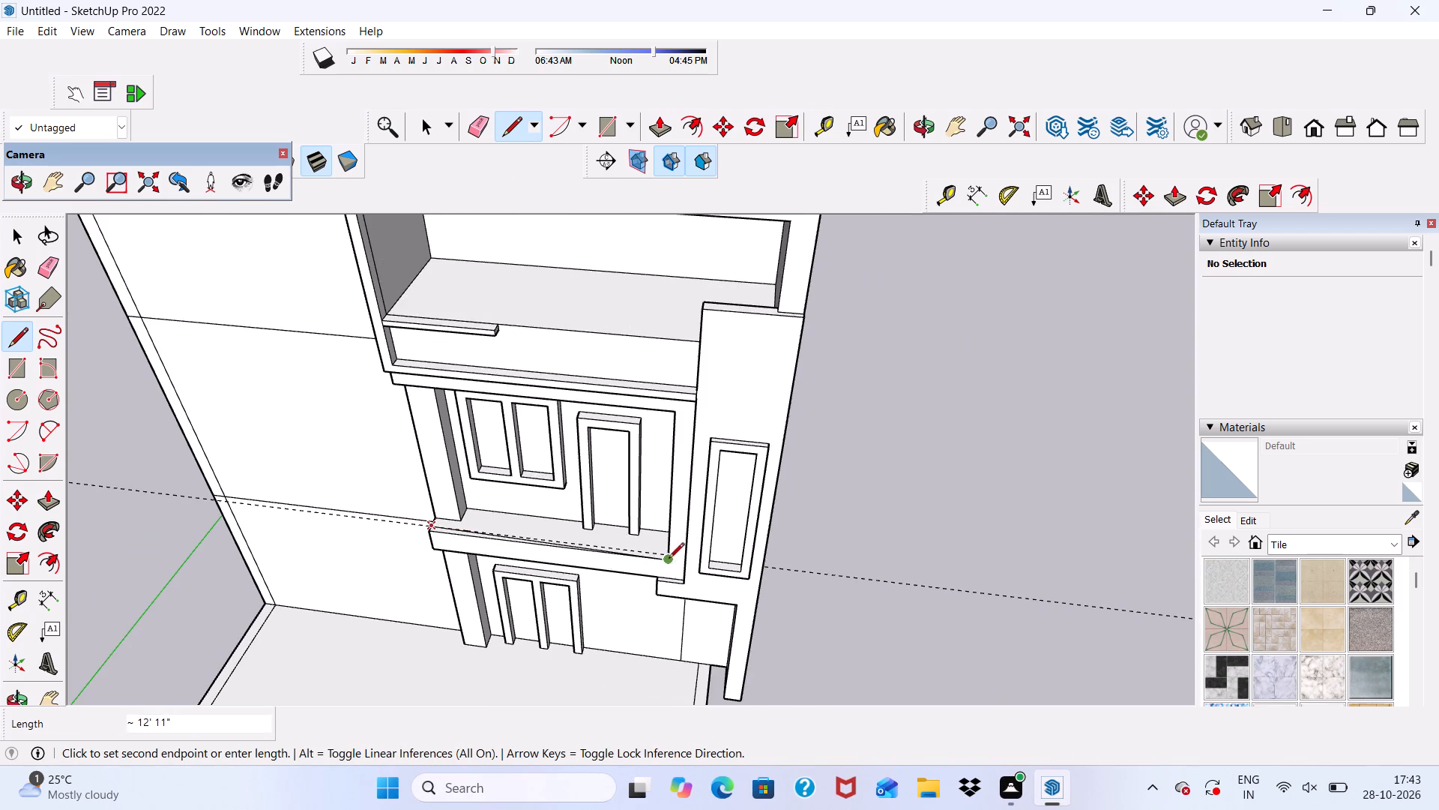
{"action": "scroll", "coordinate": [665, 554], "scroll_direction": "up", "scroll_amount": 13}
{"action": "middle_click_drag", "start_coordinate": [644, 545], "coordinate": [740, 527]}
{"action": "scroll", "coordinate": [740, 528], "scroll_direction": "up", "scroll_amount": 3}
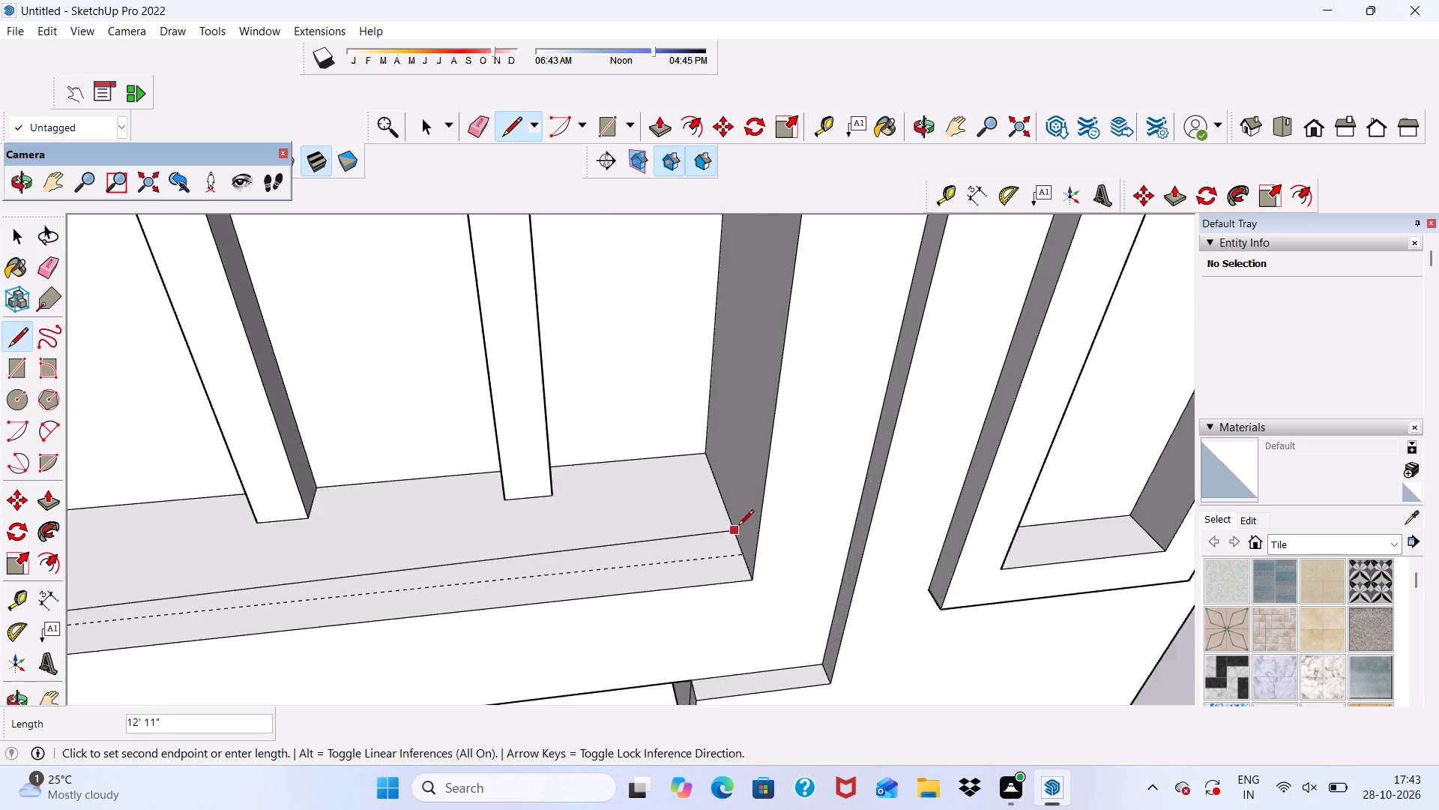
{"action": "scroll", "coordinate": [738, 526], "scroll_direction": "up", "scroll_amount": 5}
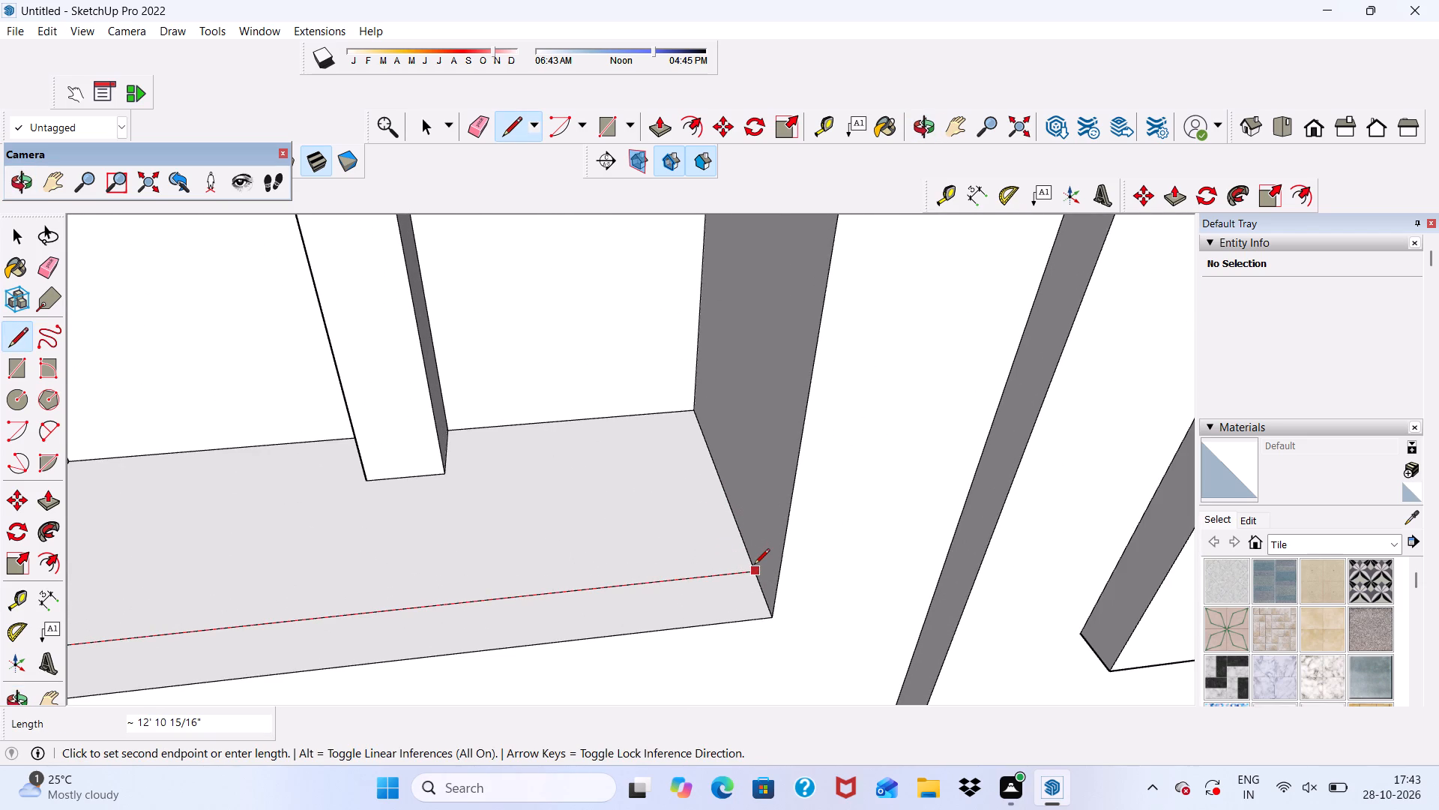
{"action": "left_click", "coordinate": [754, 565]}
Place a guide line about 3 7/16" in from the middle balcony floor's outer side edge, parallel to it.
{"action": "scroll", "coordinate": [696, 490], "scroll_direction": "down", "scroll_amount": 4}
{"action": "scroll", "coordinate": [755, 457], "scroll_direction": "down", "scroll_amount": 5}
{"action": "scroll", "coordinate": [829, 488], "scroll_direction": "down", "scroll_amount": 5}
{"action": "middle_click_drag", "start_coordinate": [841, 550], "coordinate": [854, 591]}
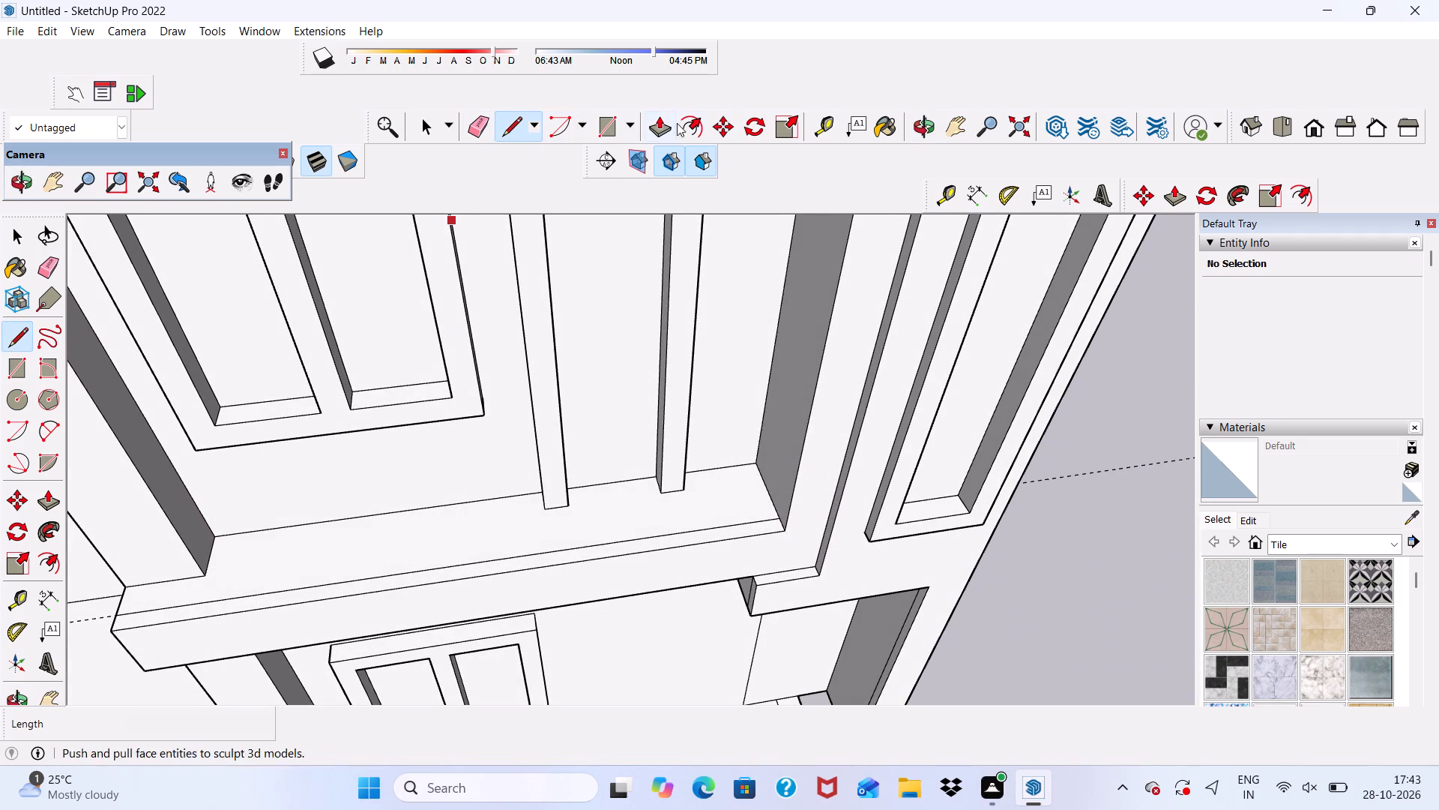
{"action": "left_click", "coordinate": [827, 126]}
{"action": "scroll", "coordinate": [336, 639], "scroll_direction": "up", "scroll_amount": 3}
{"action": "scroll", "coordinate": [46, 555], "scroll_direction": "up", "scroll_amount": 3}
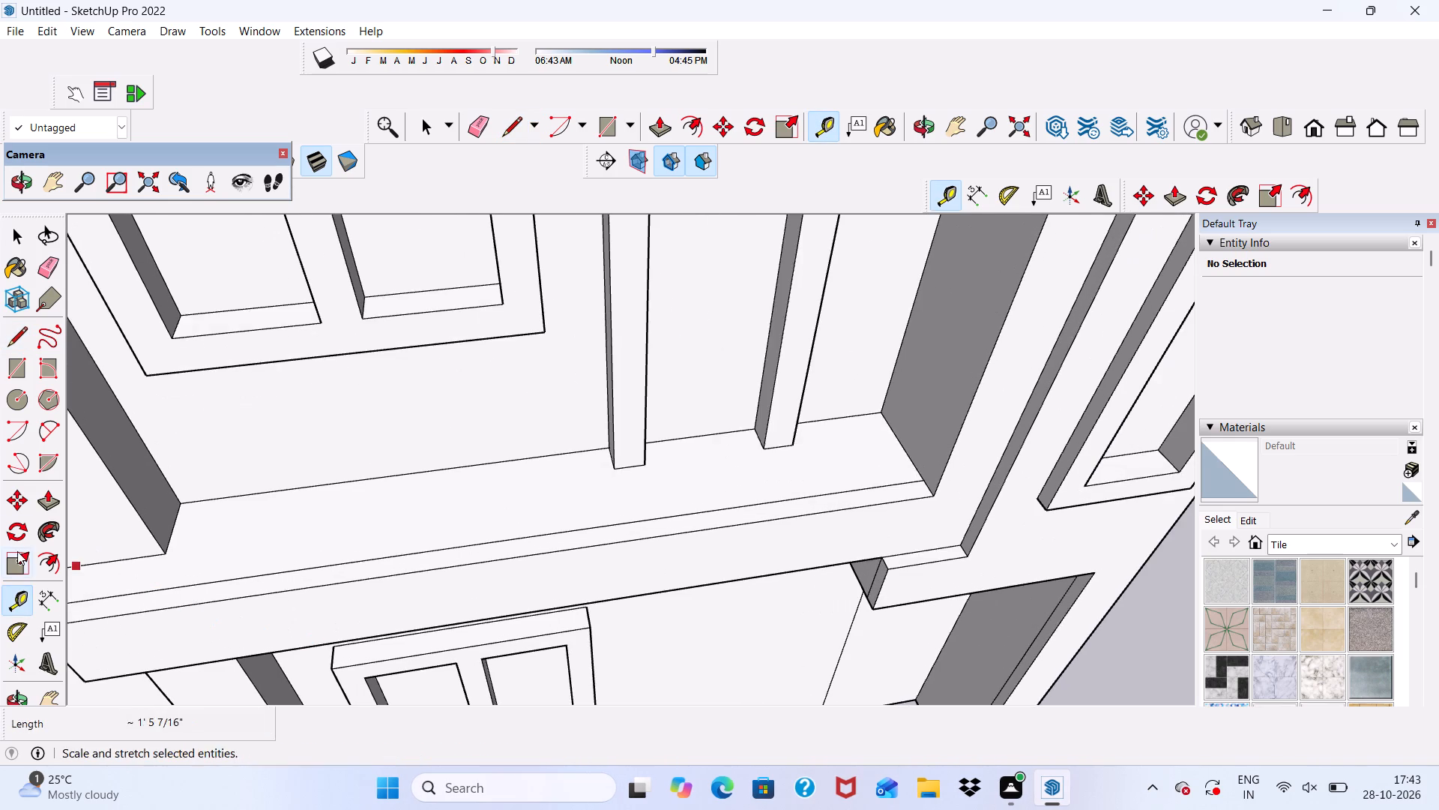
{"action": "scroll", "coordinate": [17, 551], "scroll_direction": "up", "scroll_amount": 1}
{"action": "scroll", "coordinate": [43, 543], "scroll_direction": "down", "scroll_amount": 4}
{"action": "scroll", "coordinate": [459, 432], "scroll_direction": "down", "scroll_amount": 10}
{"action": "scroll", "coordinate": [334, 571], "scroll_direction": "up", "scroll_amount": 3}
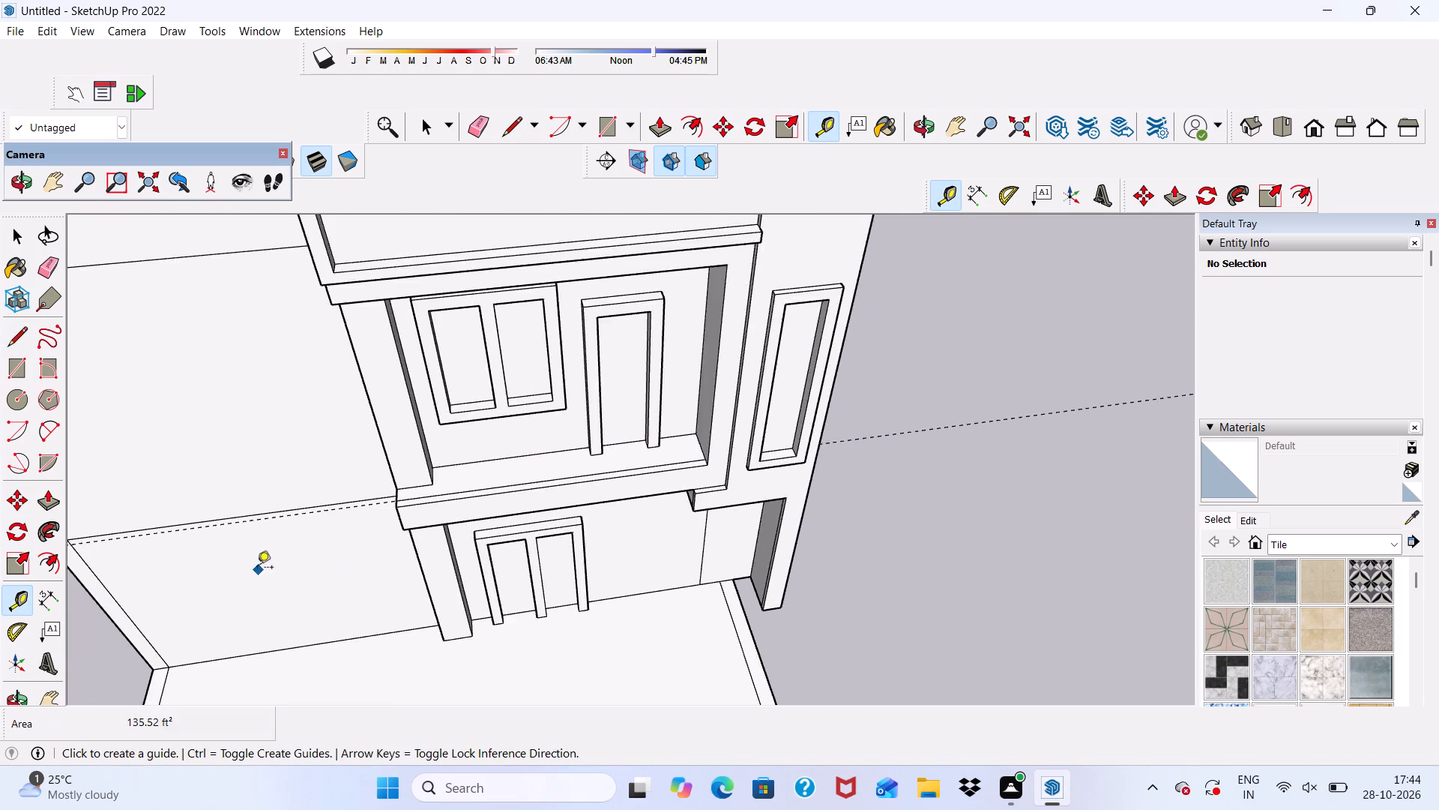
{"action": "scroll", "coordinate": [257, 568], "scroll_direction": "up", "scroll_amount": 2}
{"action": "scroll", "coordinate": [457, 450], "scroll_direction": "up", "scroll_amount": 4}
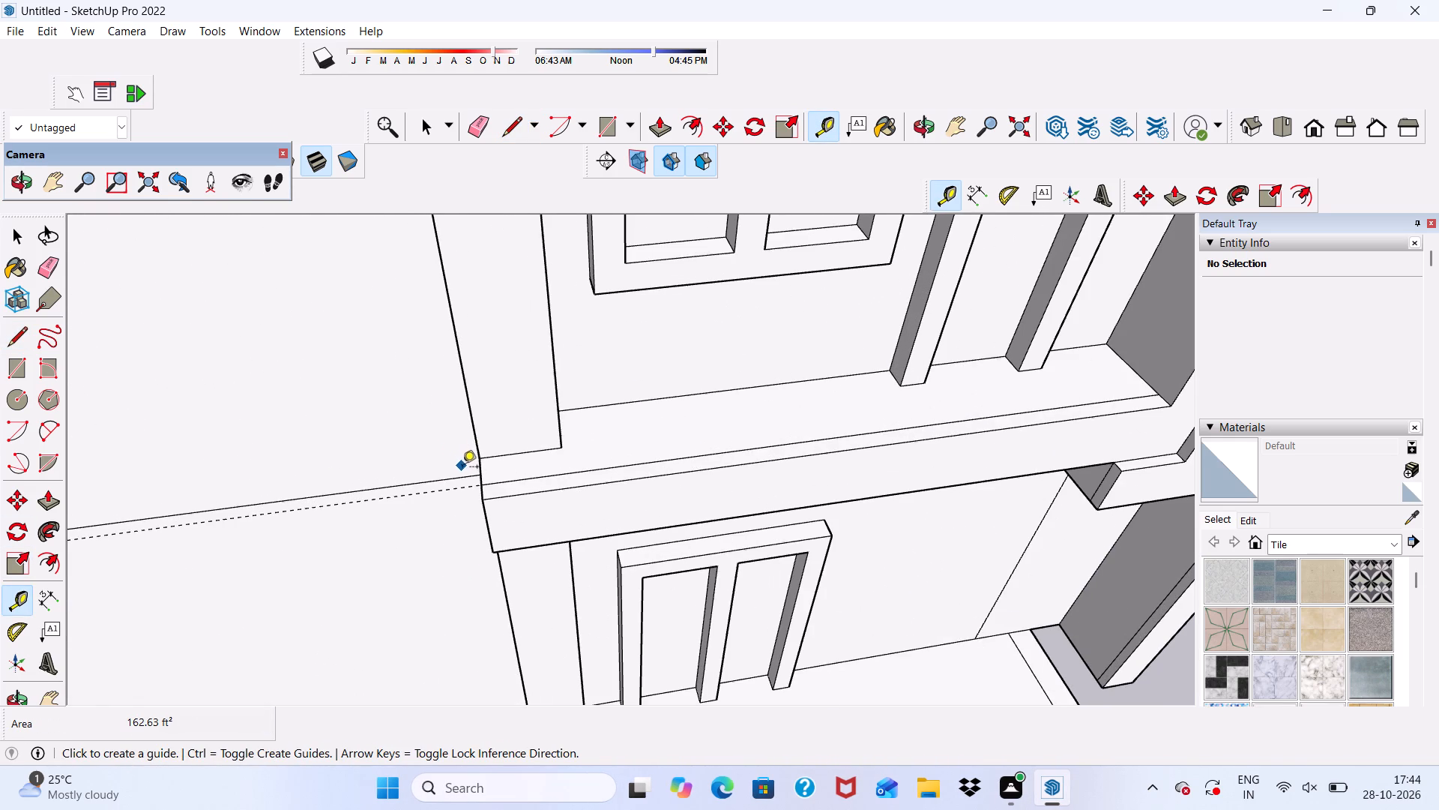
{"action": "scroll", "coordinate": [477, 478], "scroll_direction": "up", "scroll_amount": 3}
{"action": "scroll", "coordinate": [537, 511], "scroll_direction": "up", "scroll_amount": 4}
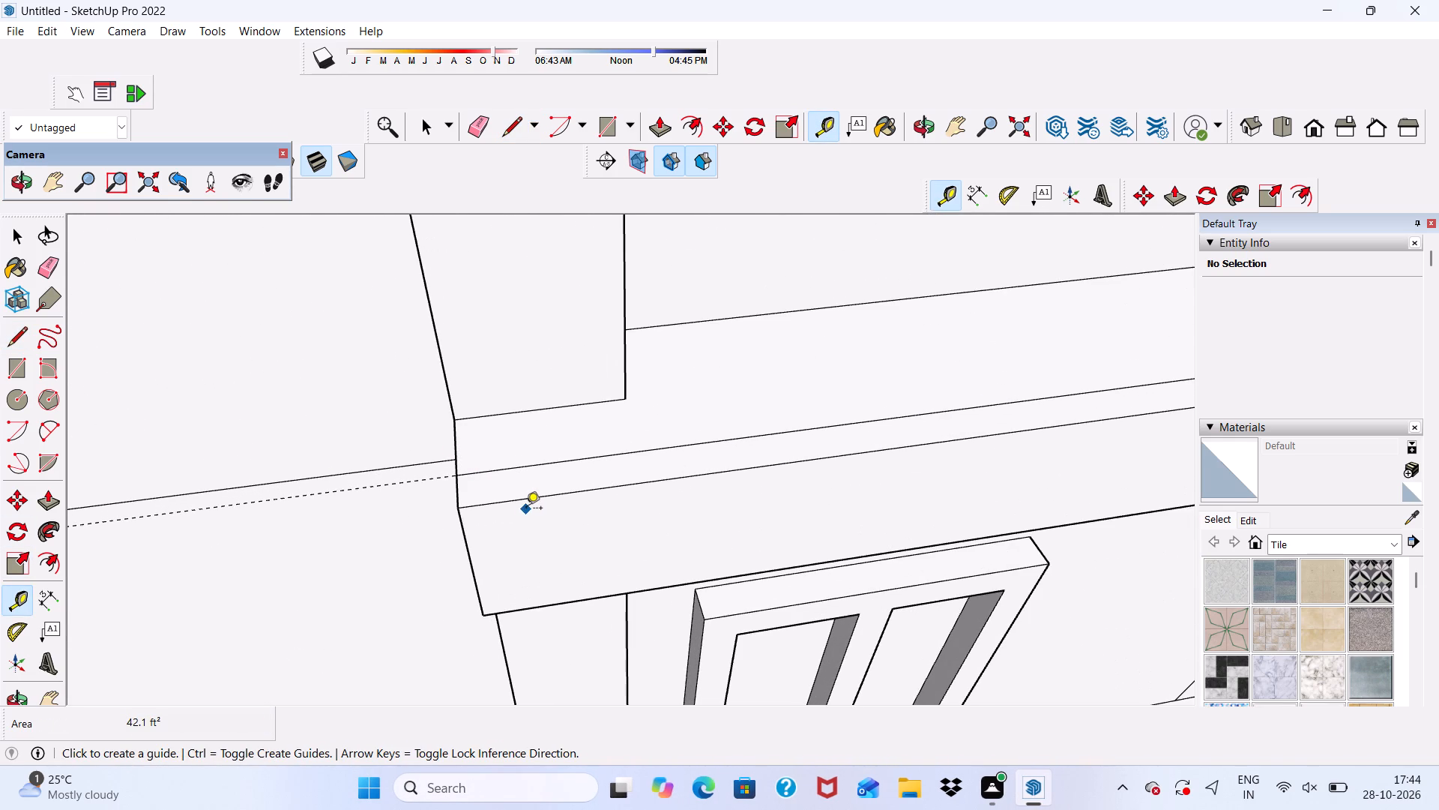
{"action": "scroll", "coordinate": [540, 491], "scroll_direction": "down", "scroll_amount": 3}
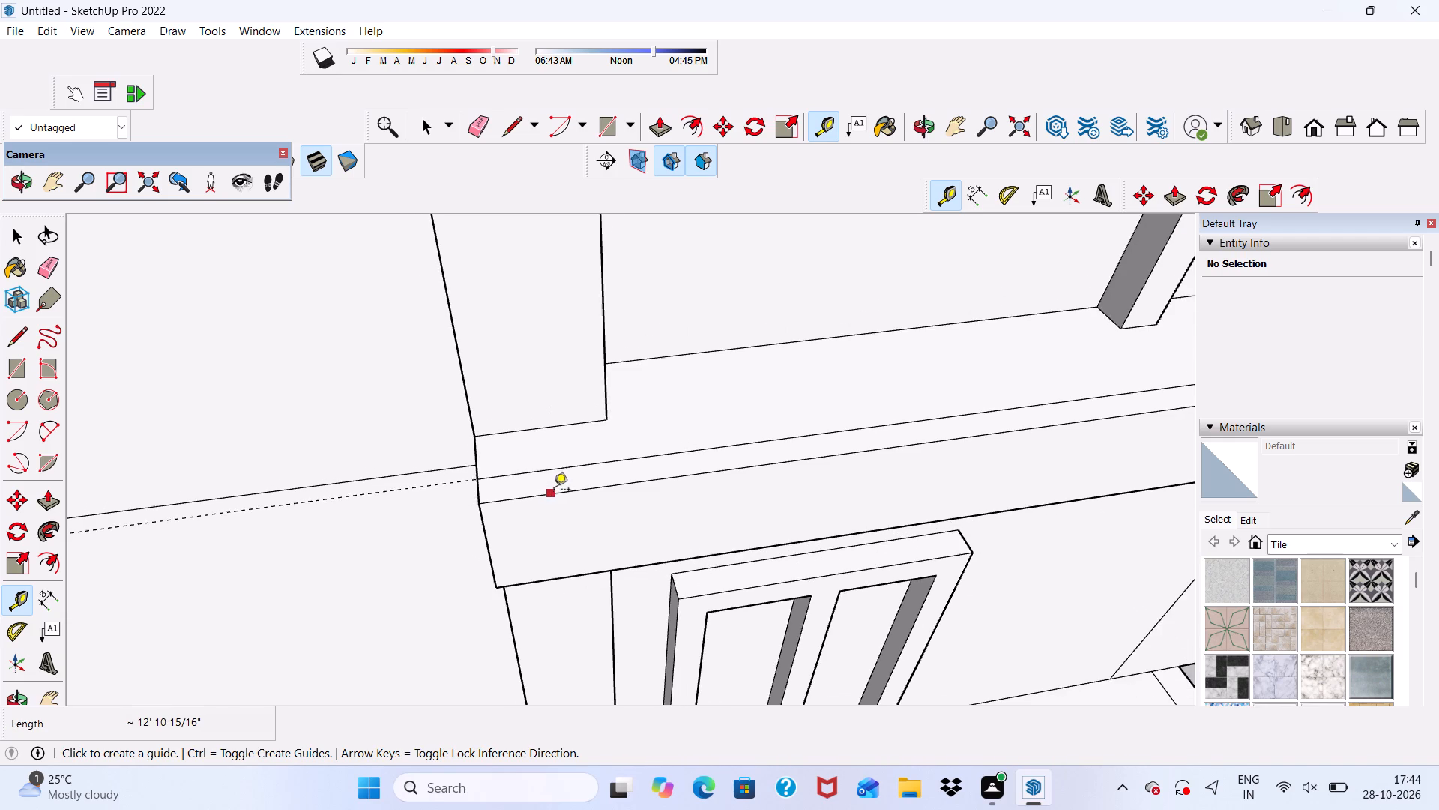
{"action": "scroll", "coordinate": [575, 532], "scroll_direction": "up", "scroll_amount": 4}
{"action": "scroll", "coordinate": [454, 430], "scroll_direction": "up", "scroll_amount": 5}
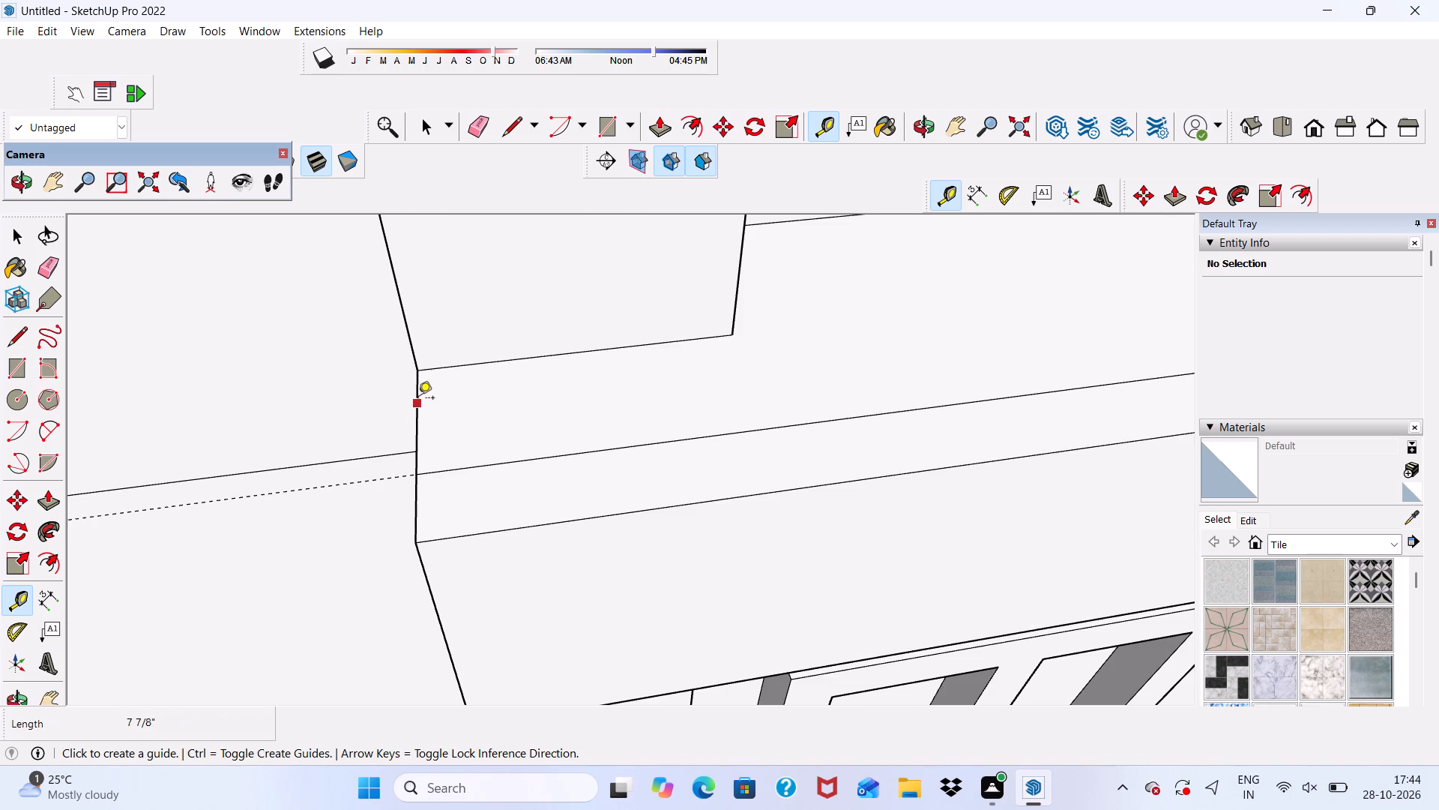
{"action": "left_click", "coordinate": [418, 397]}
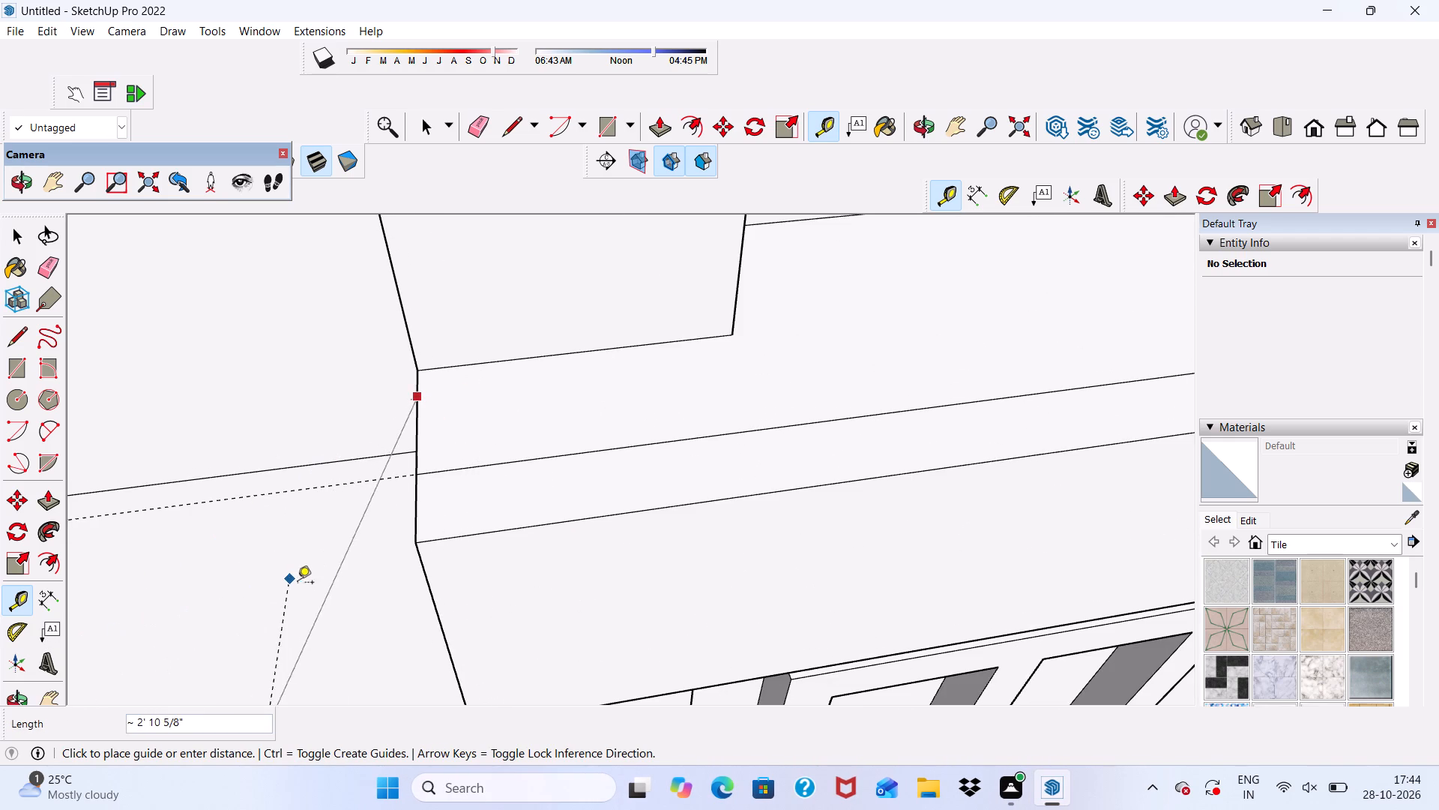
{"action": "left_click", "coordinate": [495, 511]}
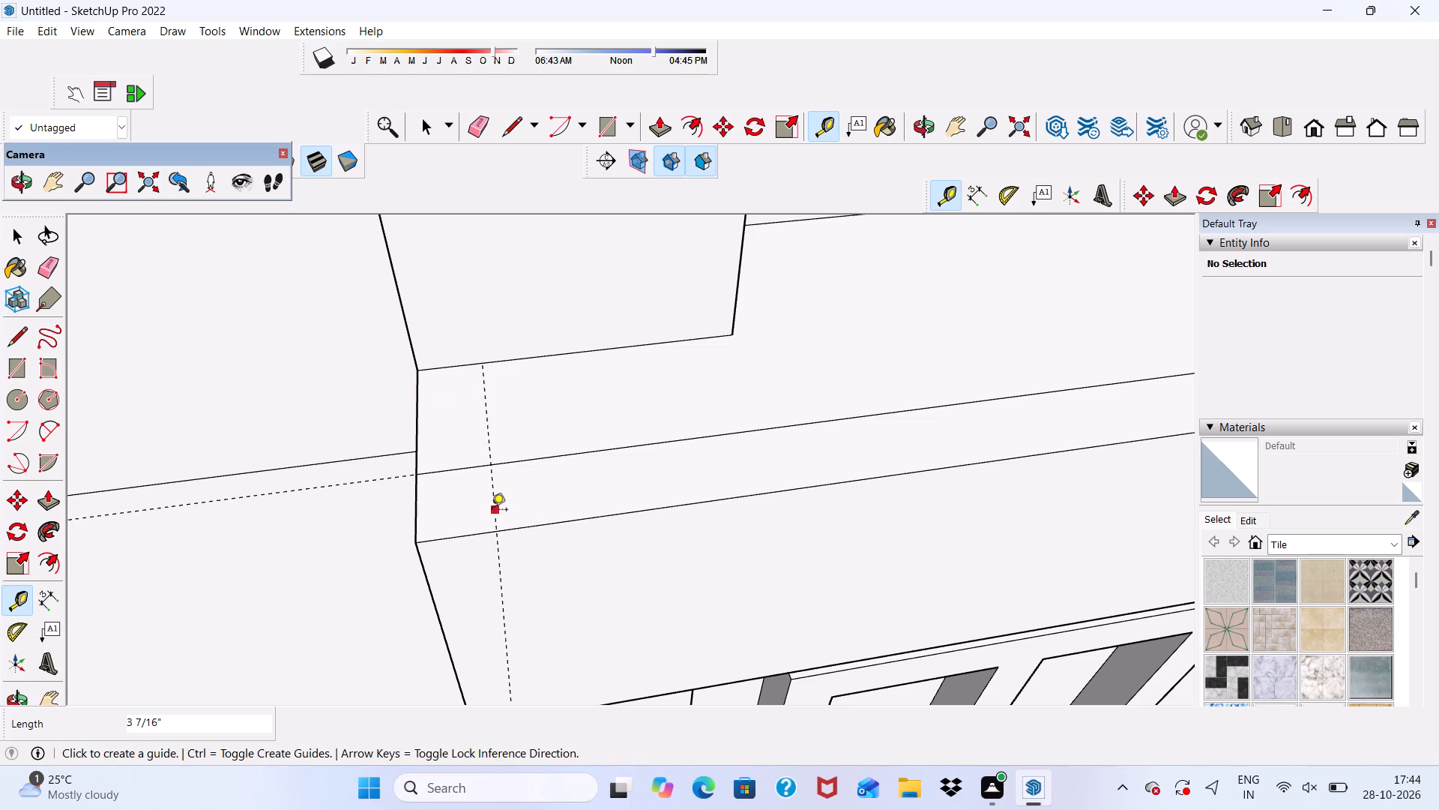
Draw a line along the side guide from the column base to the line parallel to the balcony's front edge.
{"action": "left_click", "coordinate": [507, 122]}
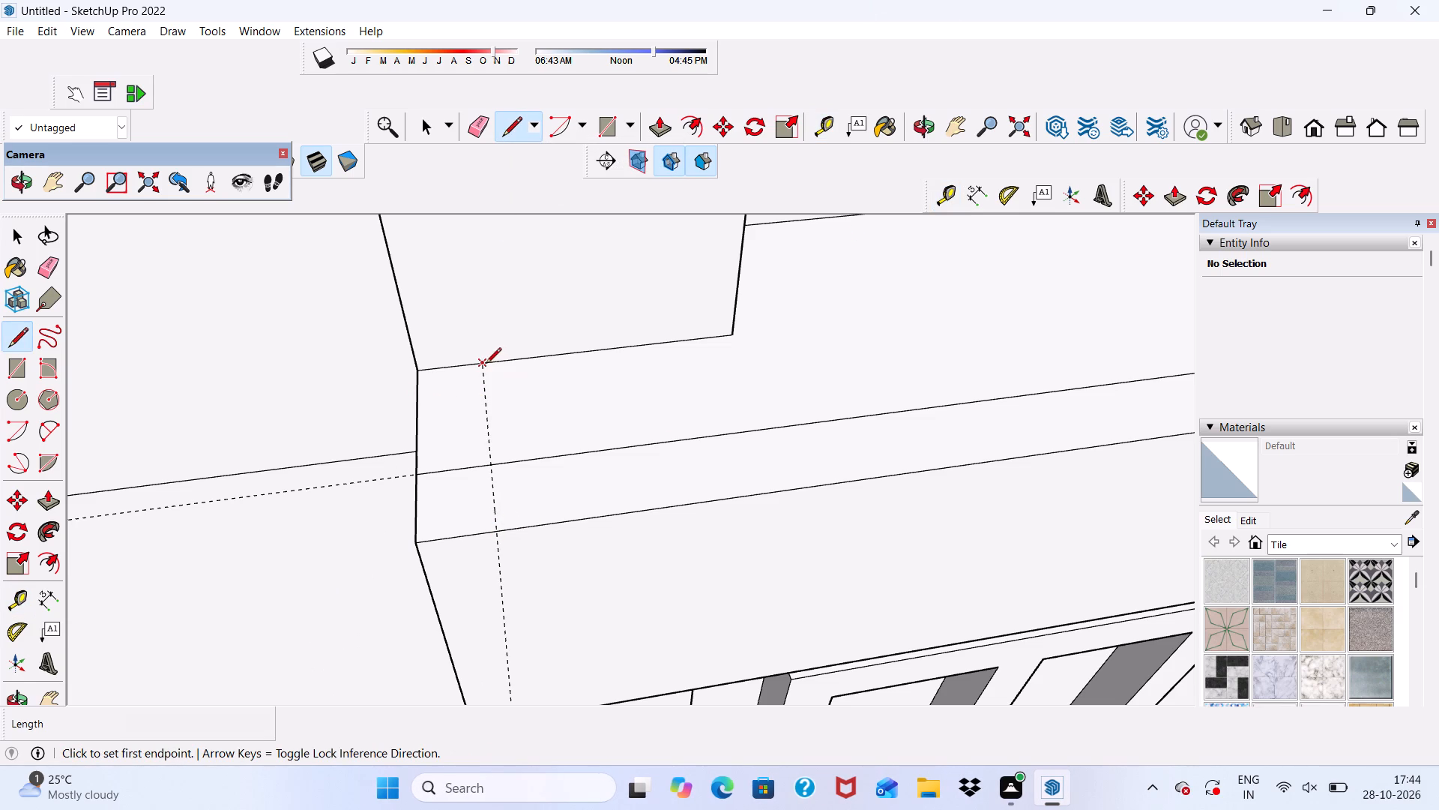
{"action": "left_click", "coordinate": [486, 364]}
{"action": "left_click", "coordinate": [489, 470]}
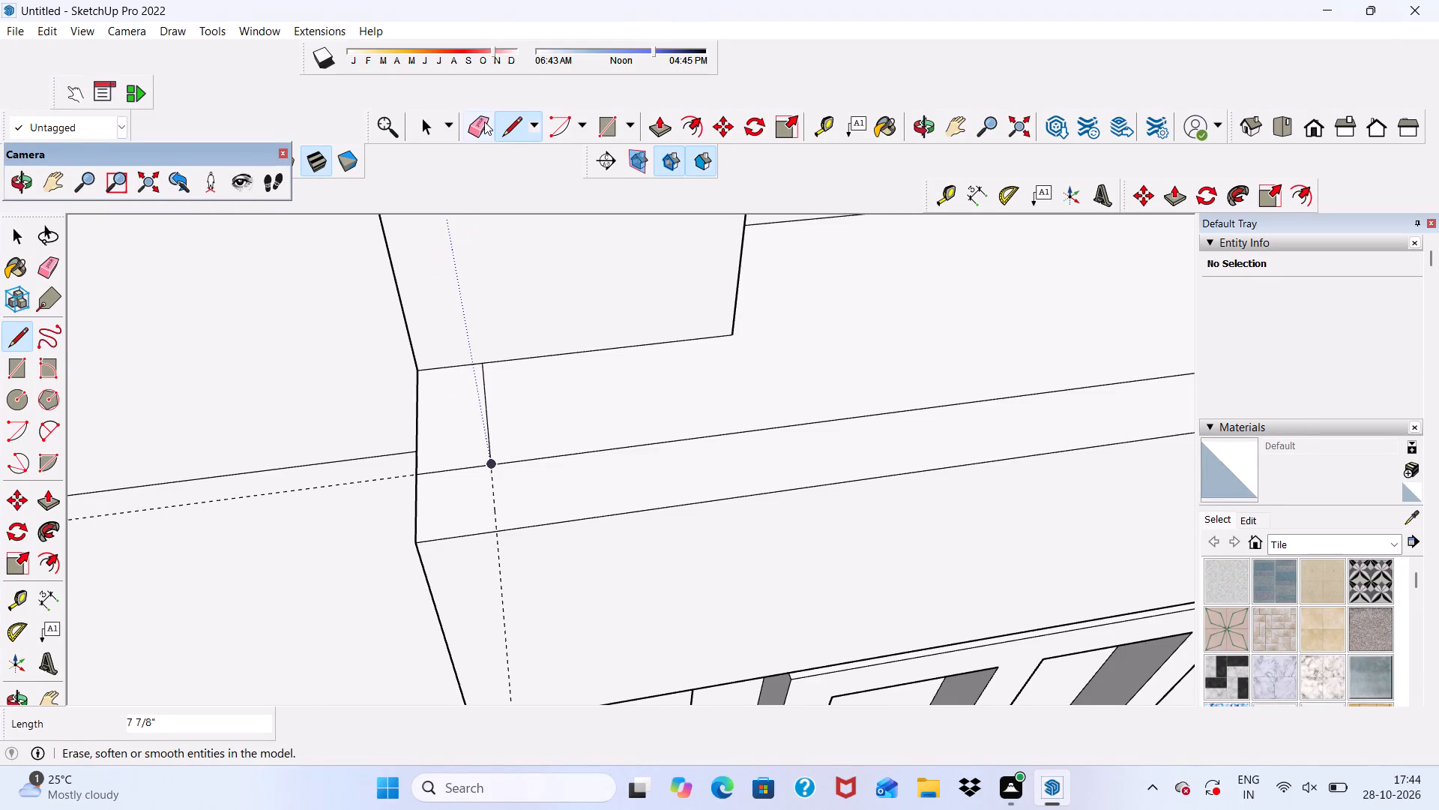
Erase the leftover line stub at the balcony floor's corner and both guide lines.
{"action": "left_click", "coordinate": [484, 121]}
{"action": "left_click_drag", "start_coordinate": [441, 466], "coordinate": [492, 501]}
{"action": "left_click", "coordinate": [492, 501]}
{"action": "scroll", "coordinate": [485, 458], "scroll_direction": "down", "scroll_amount": 3}
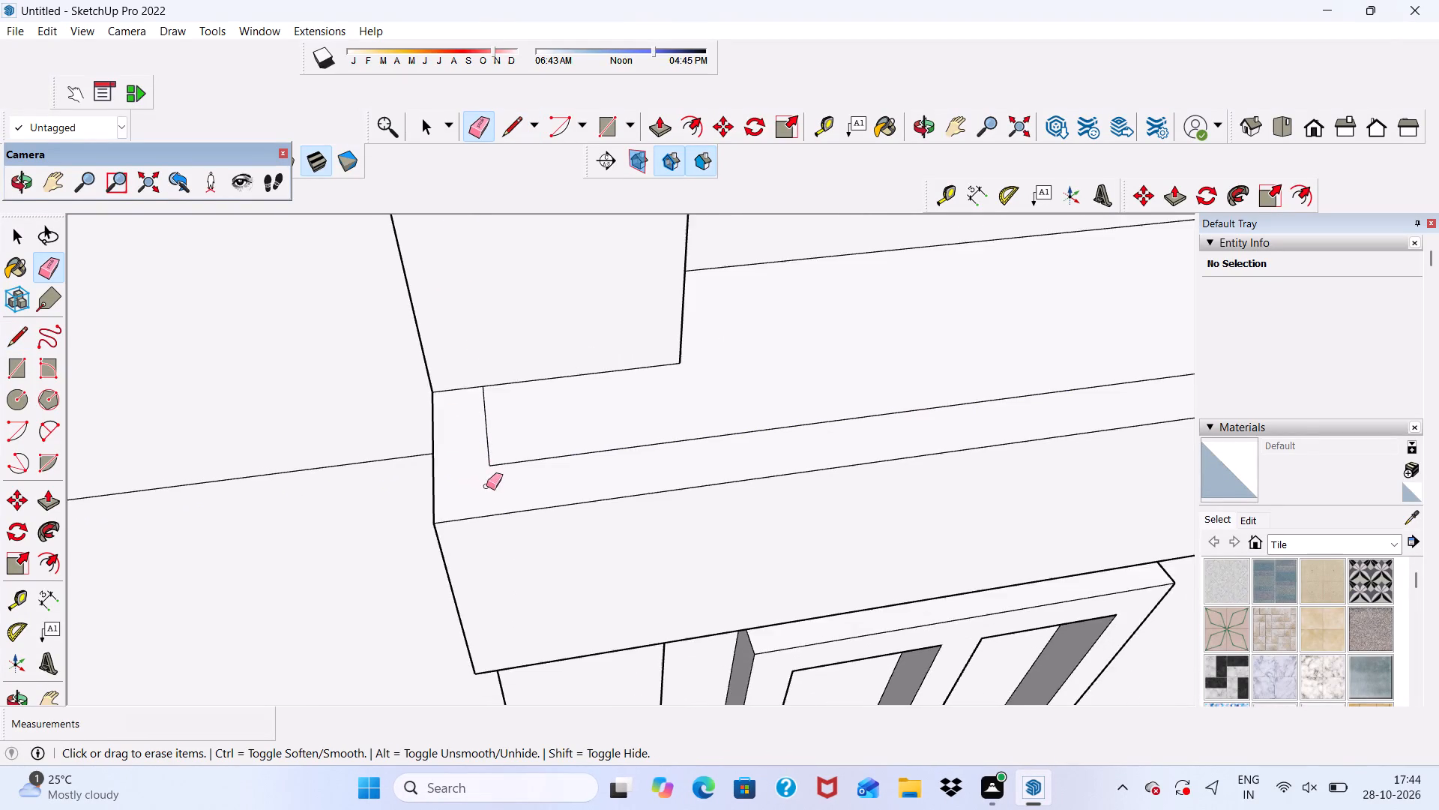
{"action": "middle_click_drag", "start_coordinate": [478, 476], "coordinate": [414, 346]}
{"action": "scroll", "coordinate": [262, 403], "scroll_direction": "down", "scroll_amount": 1}
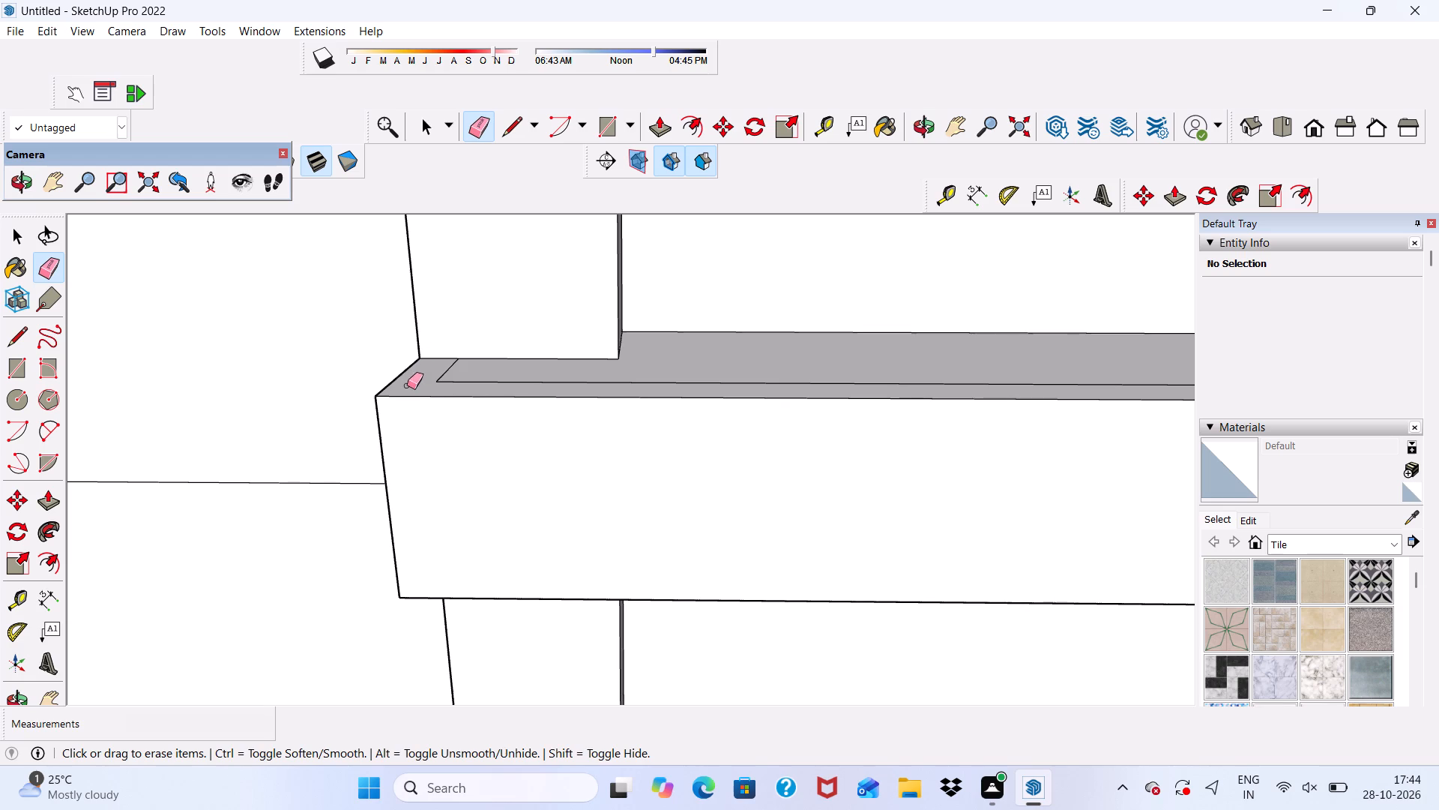
Push/Pull the L-shaped strip along the middle balcony floor's front and side edges up 3' as a parapet wall.
{"action": "key", "text": "space"}
{"action": "scroll", "coordinate": [477, 370], "scroll_direction": "up", "scroll_amount": 7}
{"action": "scroll", "coordinate": [463, 349], "scroll_direction": "down", "scroll_amount": 4}
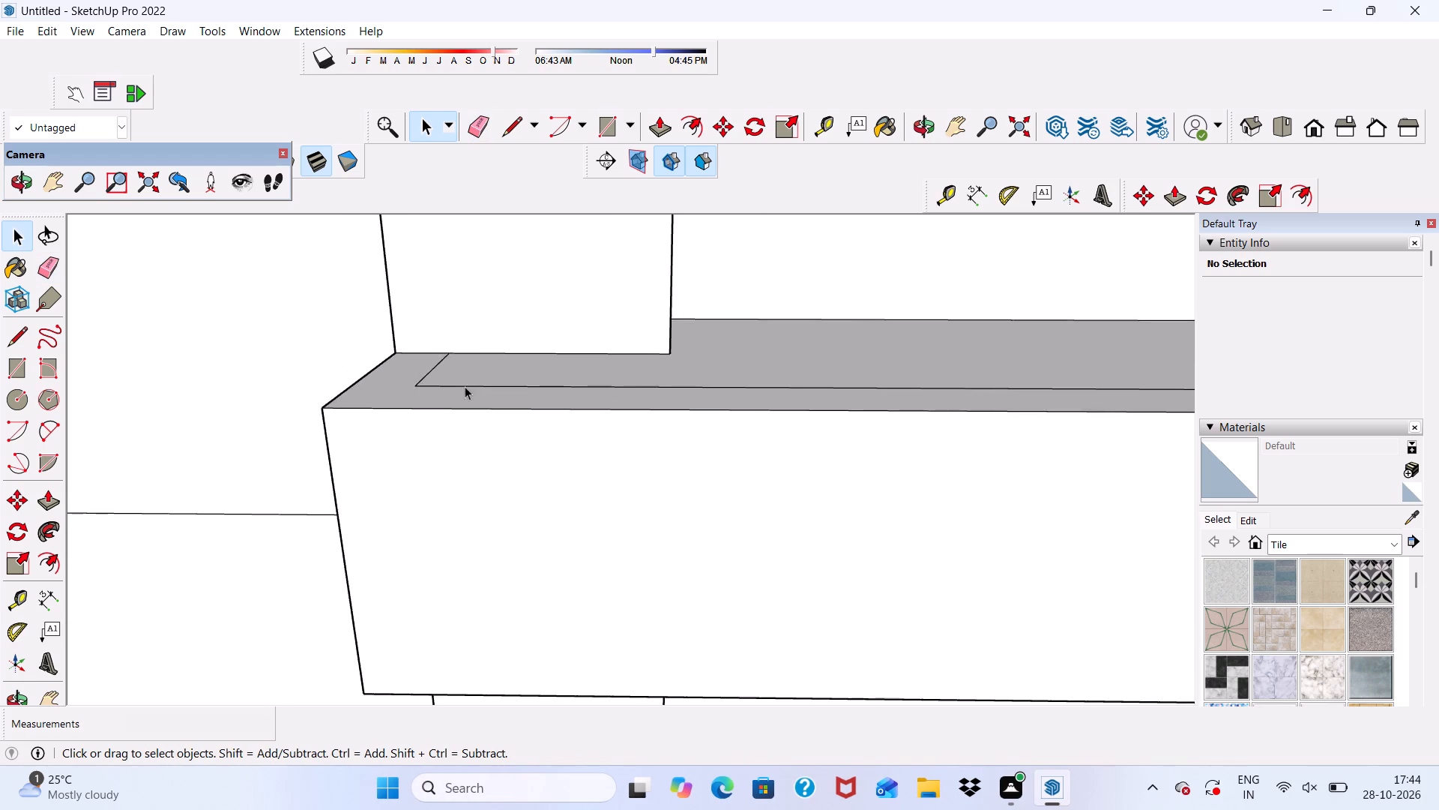
{"action": "middle_click_drag", "start_coordinate": [471, 389], "coordinate": [475, 457]}
{"action": "scroll", "coordinate": [467, 462], "scroll_direction": "up", "scroll_amount": 2}
{"action": "left_click", "coordinate": [461, 458]}
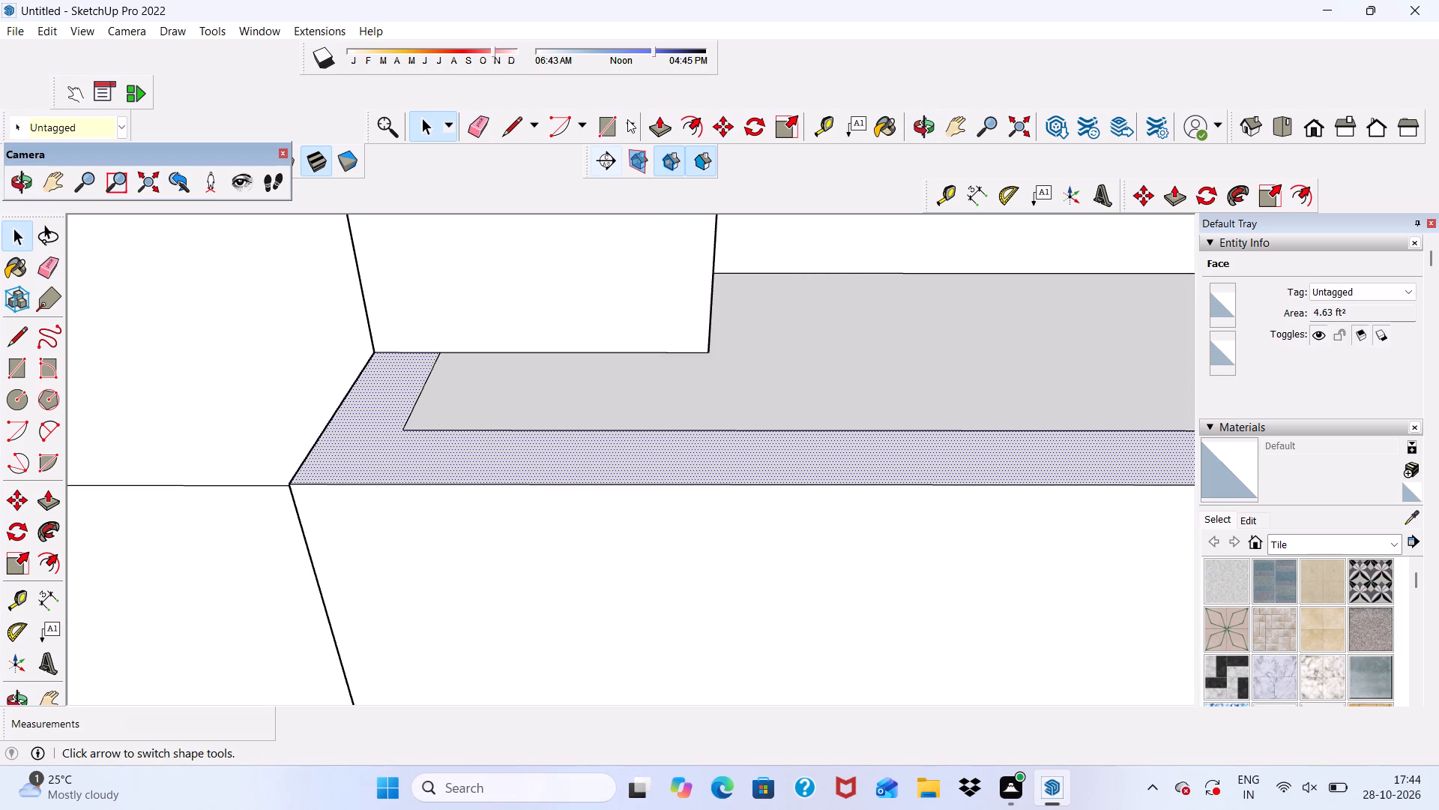
{"action": "left_click", "coordinate": [664, 127]}
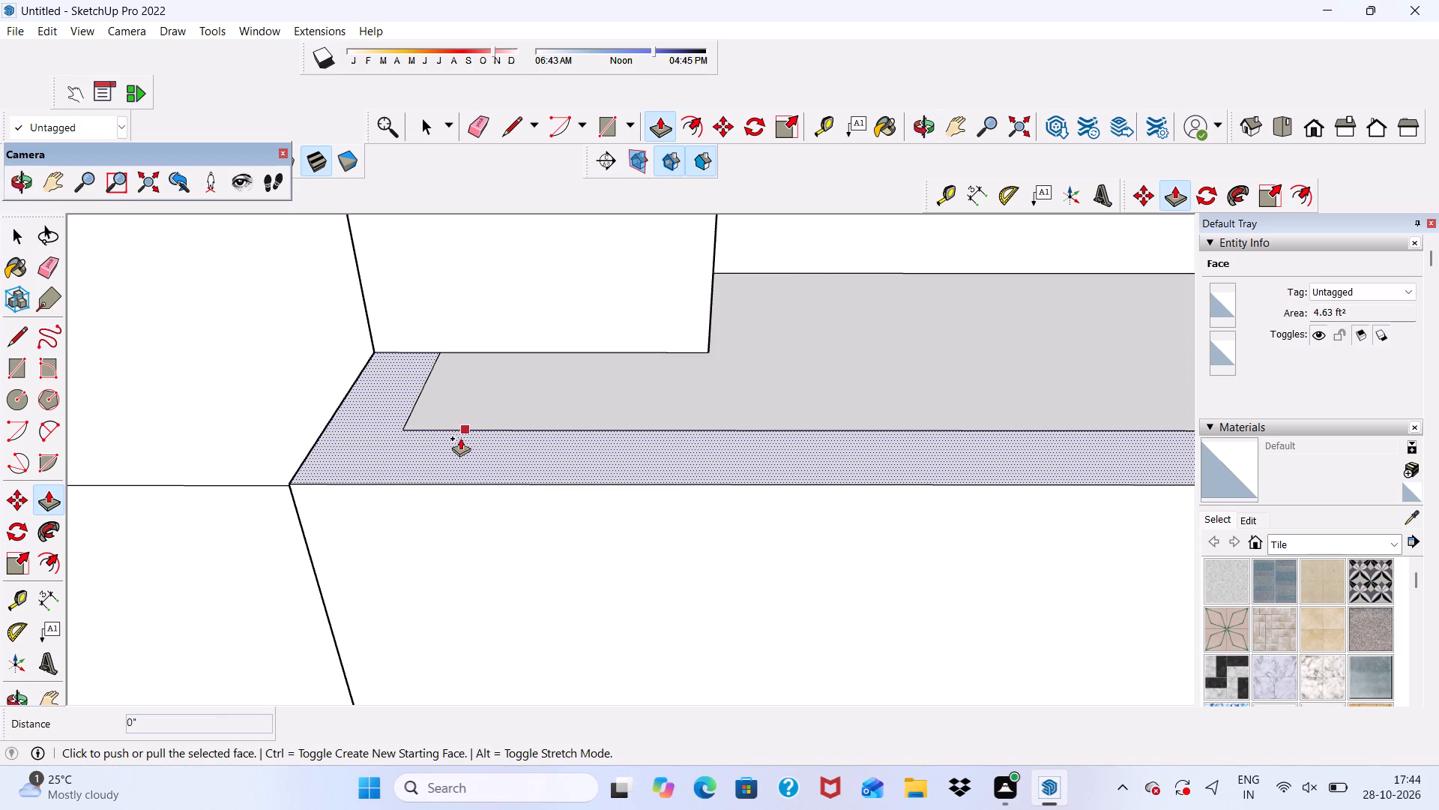
{"action": "left_click", "coordinate": [448, 451]}
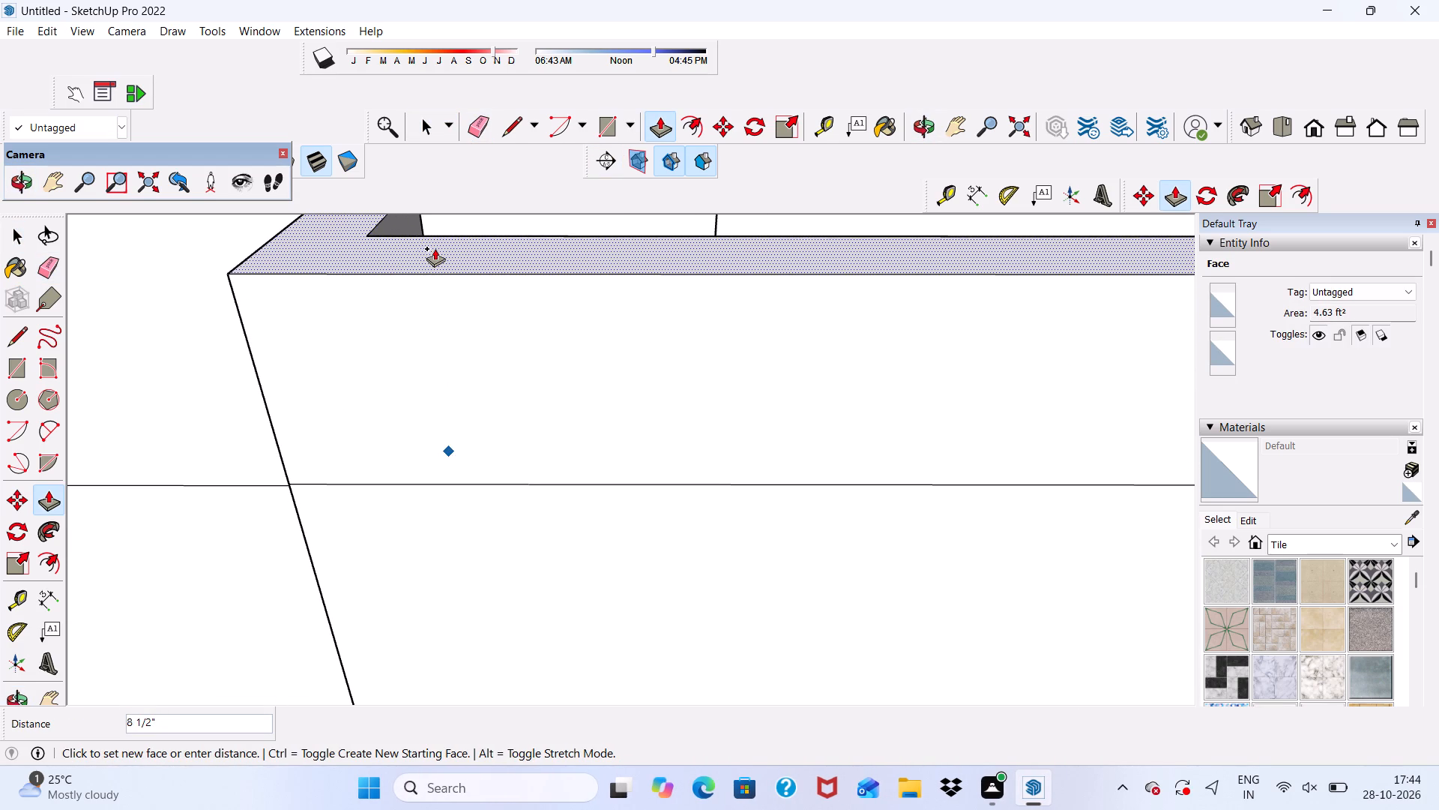
{"action": "key", "text": "3"}
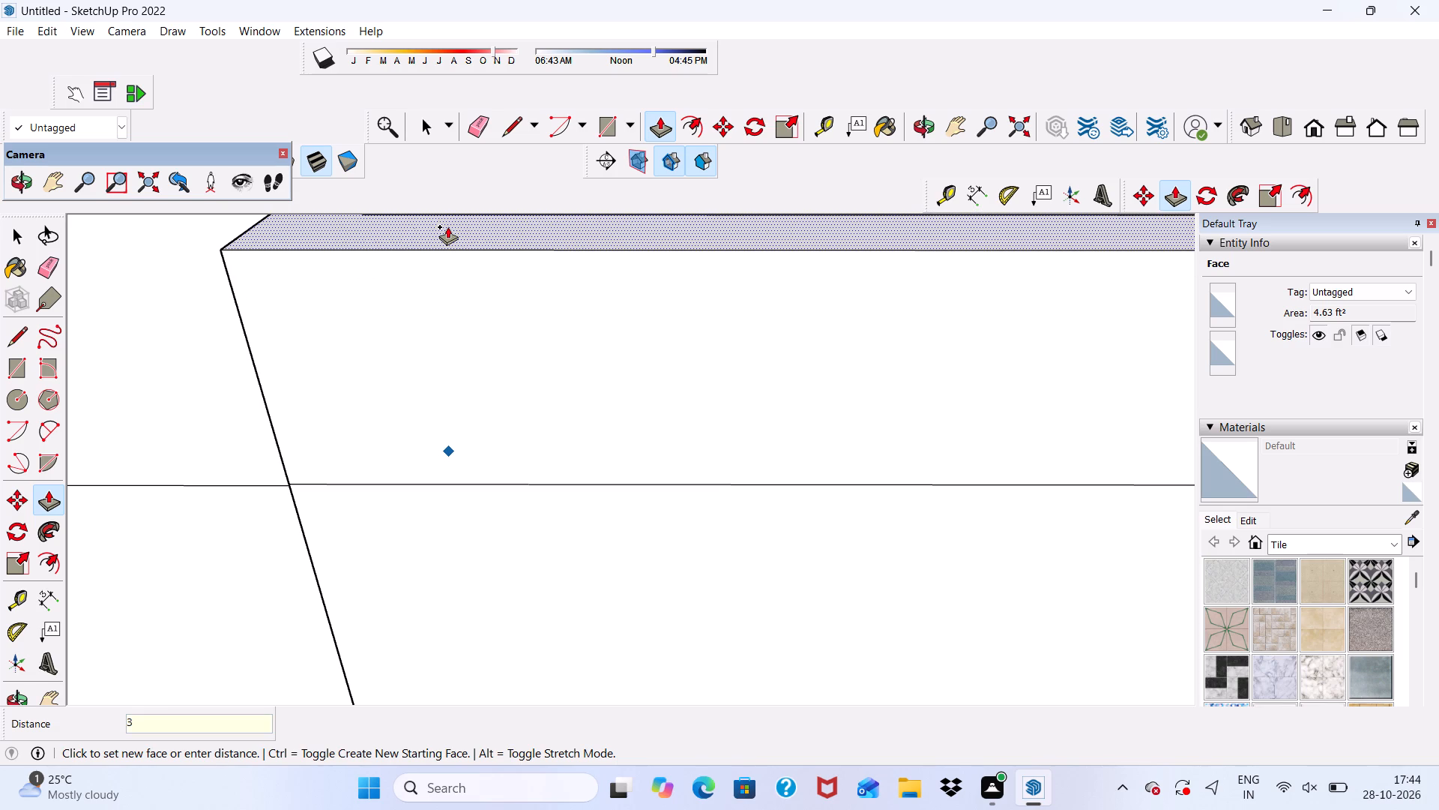
{"action": "key", "text": "apostrophe"}
{"action": "key", "text": "Return"}
Examine the middle balcony's new parapet wall and the ground-floor porch from several angles.
{"action": "scroll", "coordinate": [467, 325], "scroll_direction": "up", "scroll_amount": 1}
{"action": "scroll", "coordinate": [447, 349], "scroll_direction": "down", "scroll_amount": 2}
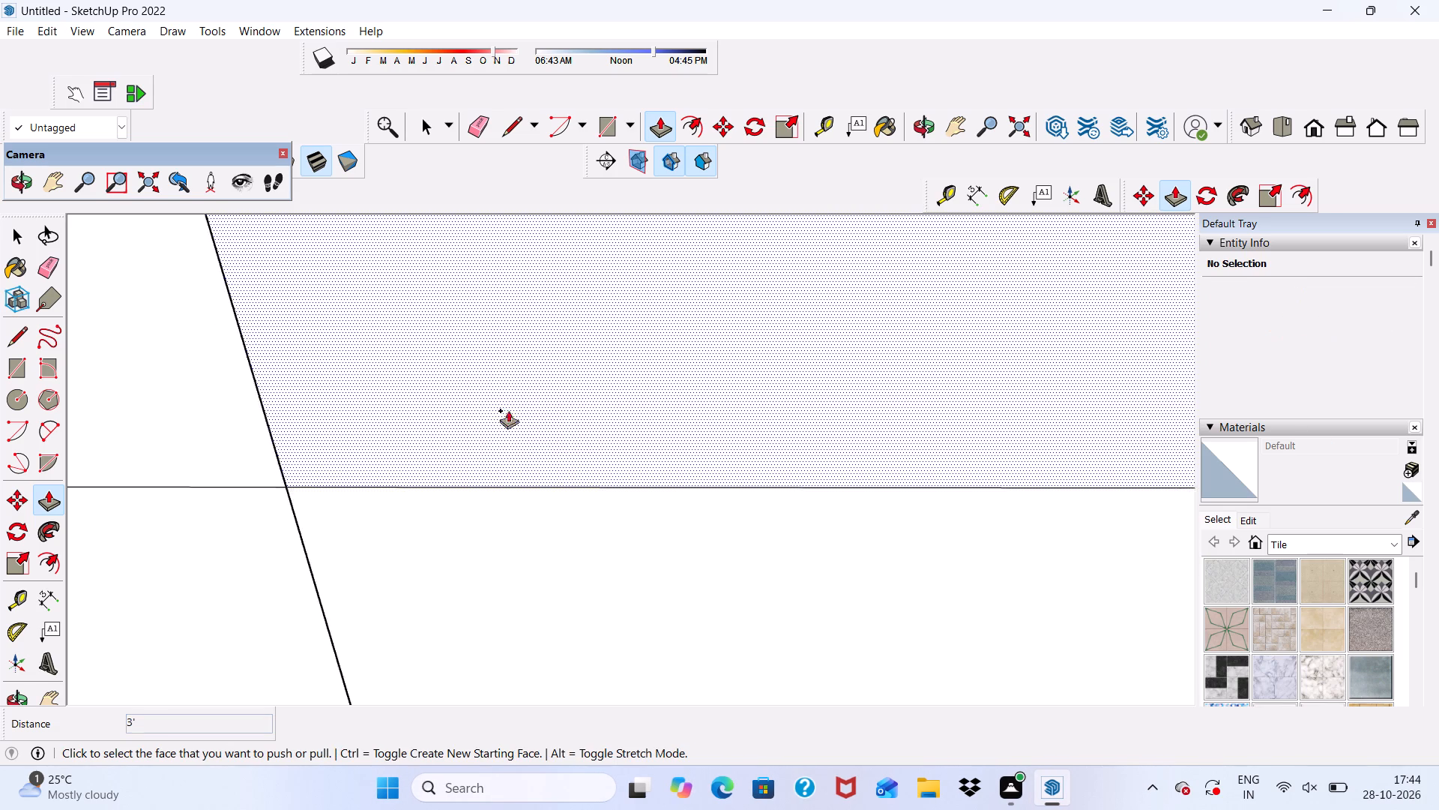
{"action": "scroll", "coordinate": [508, 410], "scroll_direction": "down", "scroll_amount": 20}
{"action": "scroll", "coordinate": [508, 410], "scroll_direction": "down", "scroll_amount": 1}
{"action": "middle_click_drag", "start_coordinate": [615, 447], "coordinate": [632, 337]}
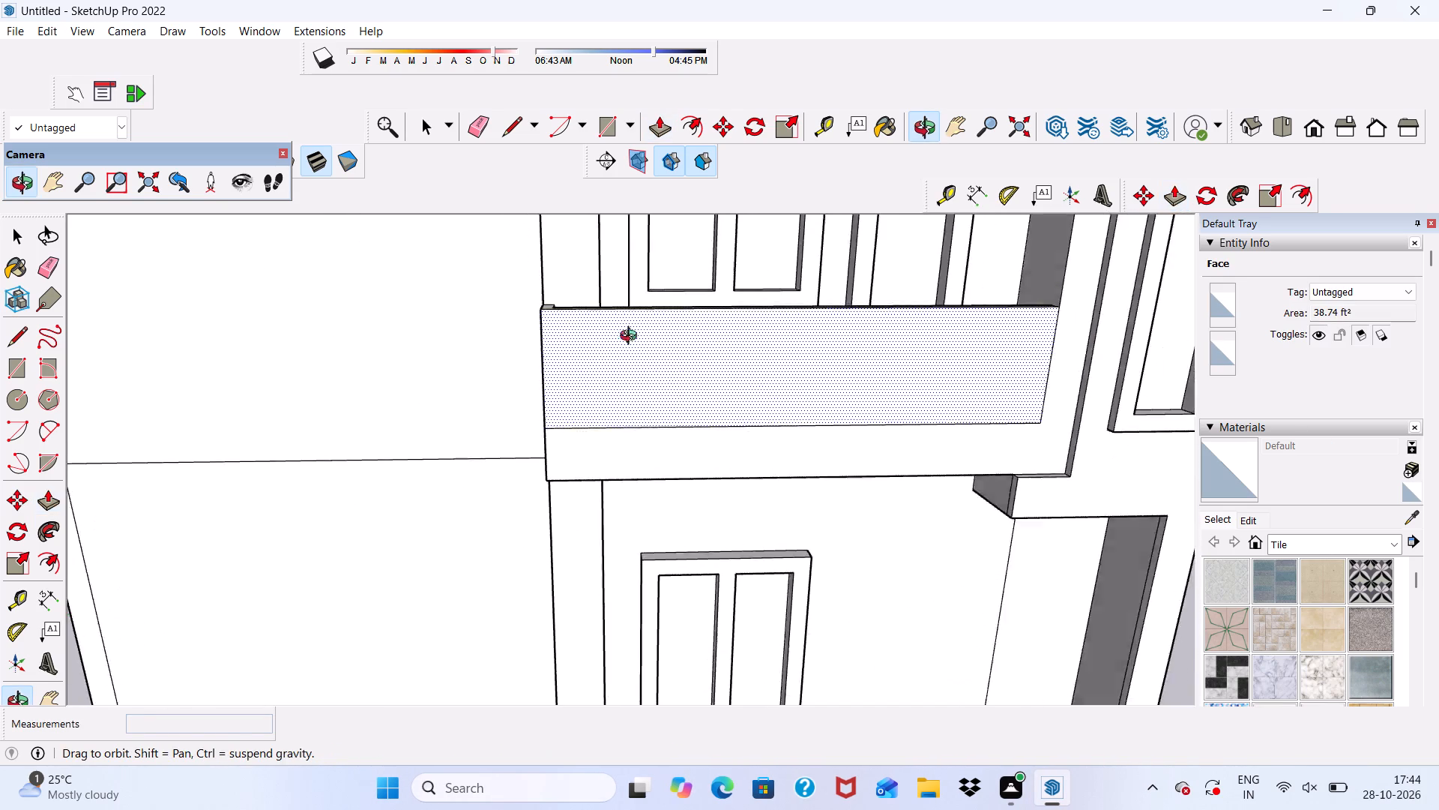
{"action": "middle_click_drag", "start_coordinate": [632, 337], "coordinate": [627, 281]}
{"action": "scroll", "coordinate": [529, 299], "scroll_direction": "down", "scroll_amount": 5}
{"action": "middle_click_drag", "start_coordinate": [688, 395], "coordinate": [609, 386]}
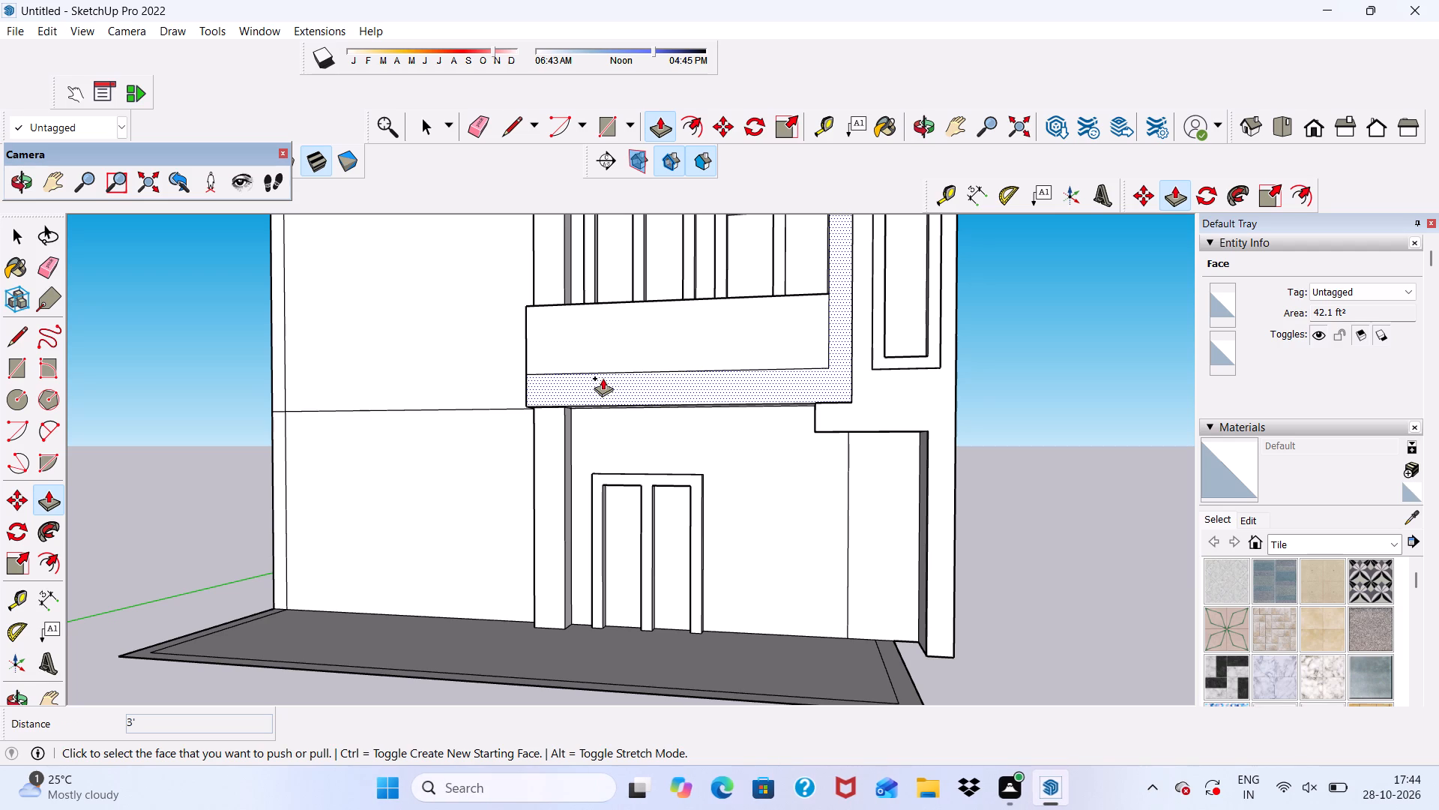
{"action": "key", "text": "space"}
{"action": "scroll", "coordinate": [621, 376], "scroll_direction": "down", "scroll_amount": 3}
{"action": "middle_click_drag", "start_coordinate": [690, 406], "coordinate": [844, 370]}
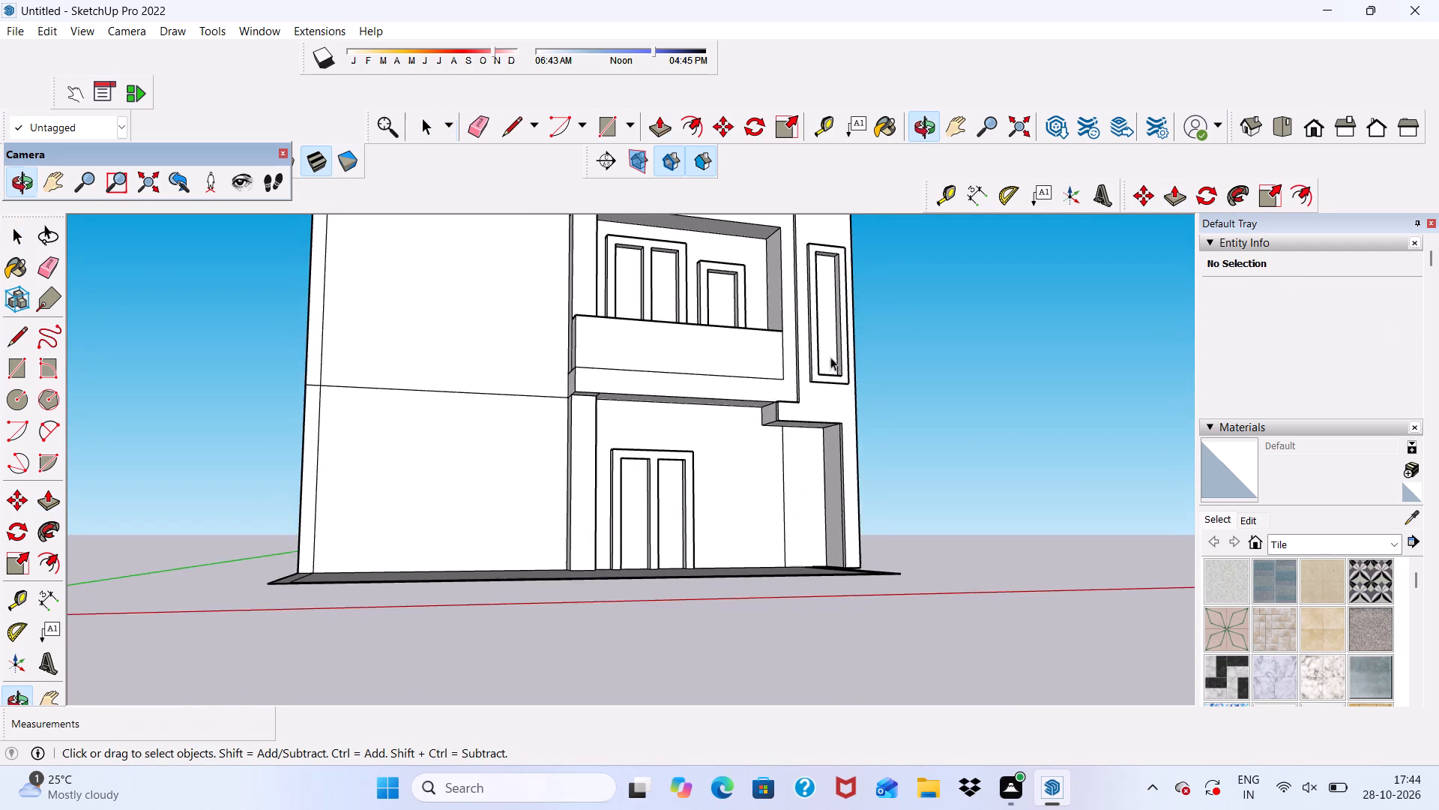
{"action": "scroll", "coordinate": [780, 325], "scroll_direction": "down", "scroll_amount": 8}
{"action": "scroll", "coordinate": [923, 376], "scroll_direction": "up", "scroll_amount": 4}
{"action": "scroll", "coordinate": [868, 361], "scroll_direction": "down", "scroll_amount": 2}
{"action": "middle_click_drag", "start_coordinate": [855, 409], "coordinate": [707, 466]}
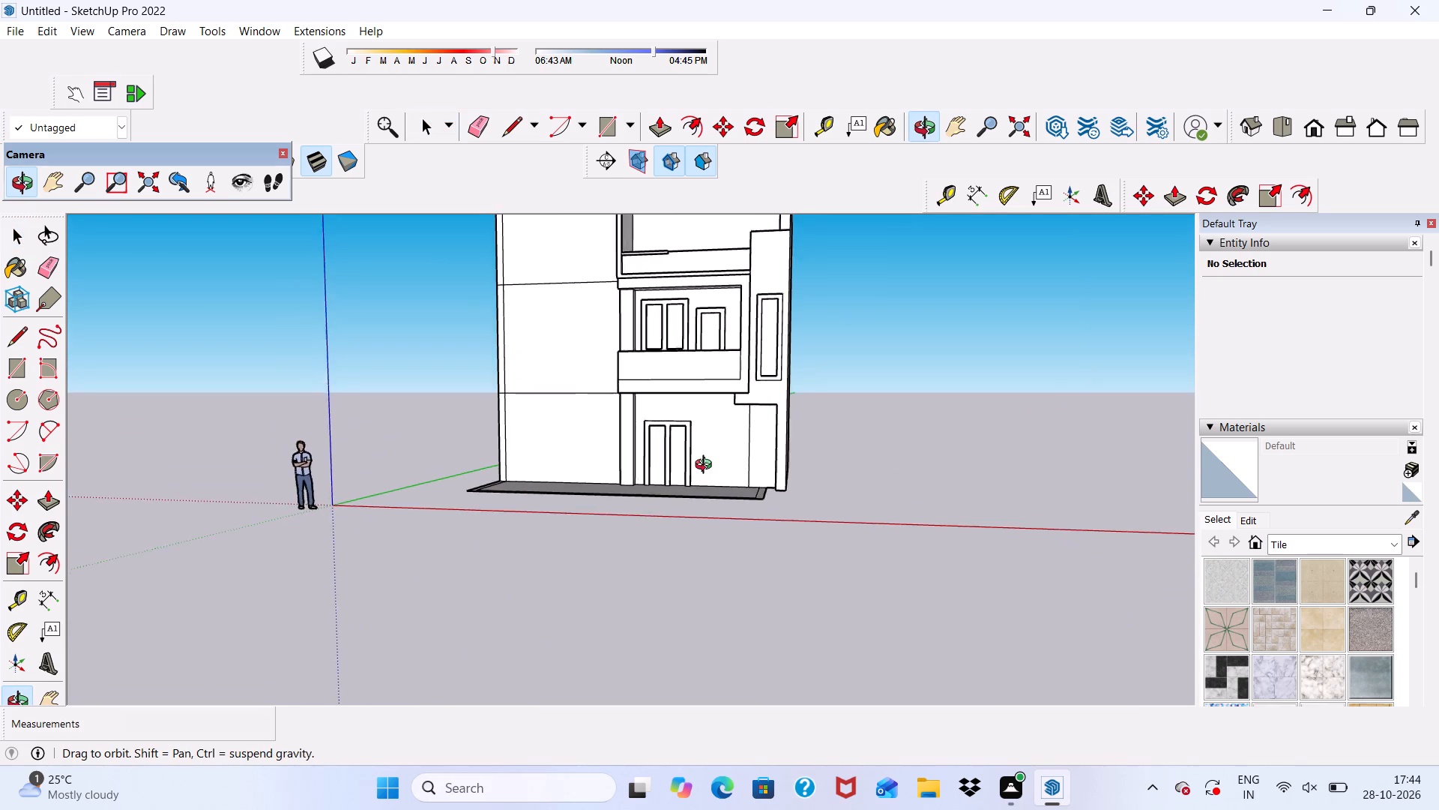
{"action": "middle_click_drag", "start_coordinate": [707, 466], "coordinate": [709, 466]}
{"action": "scroll", "coordinate": [708, 450], "scroll_direction": "up", "scroll_amount": 5}
{"action": "middle_click_drag", "start_coordinate": [710, 412], "coordinate": [739, 342]}
{"action": "scroll", "coordinate": [739, 342], "scroll_direction": "up", "scroll_amount": 4}
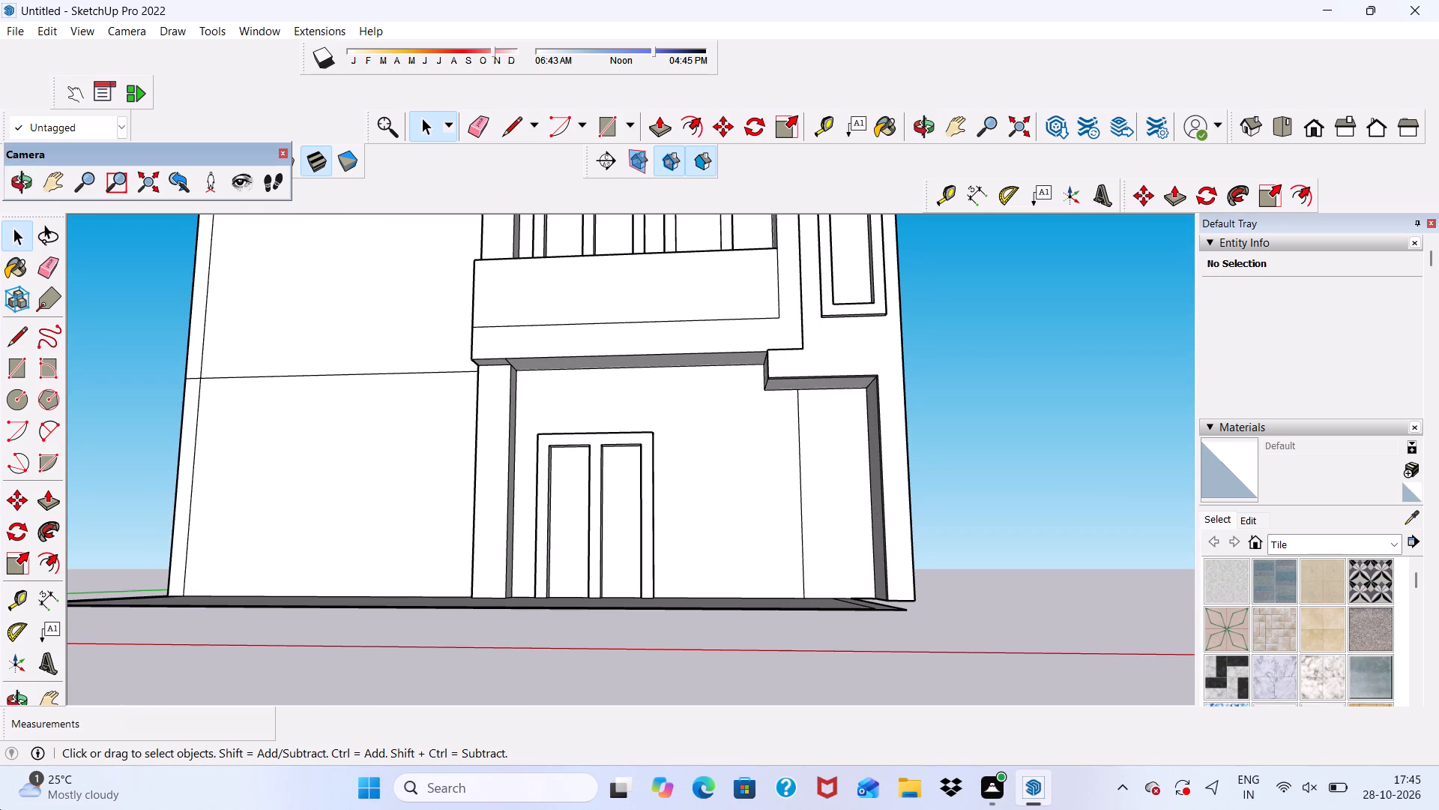
{"action": "scroll", "coordinate": [18, 809], "scroll_direction": "down", "scroll_amount": 5}
{"action": "middle_click_drag", "start_coordinate": [203, 809], "coordinate": [227, 724]}
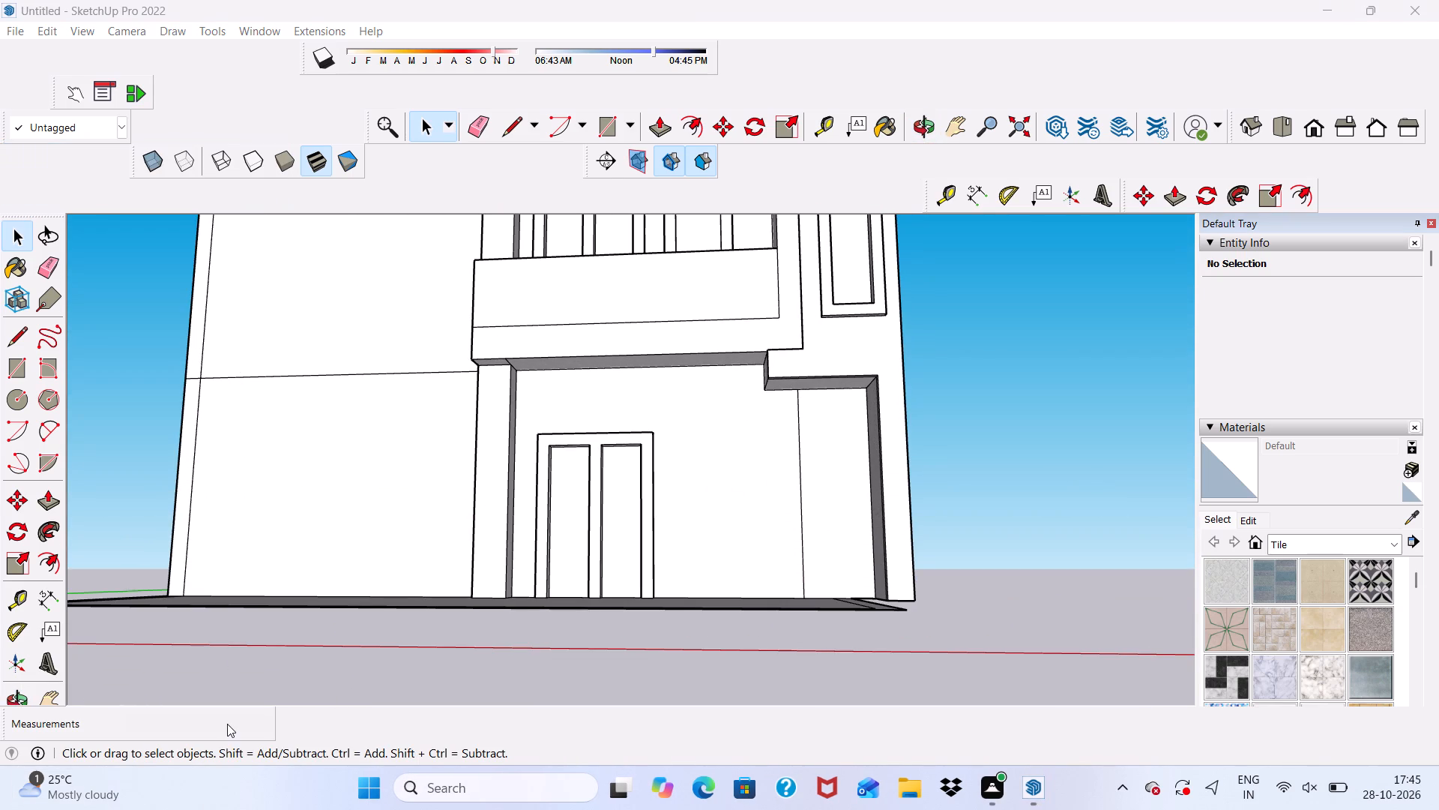
{"action": "middle_click_drag", "start_coordinate": [227, 724], "coordinate": [262, 709]}
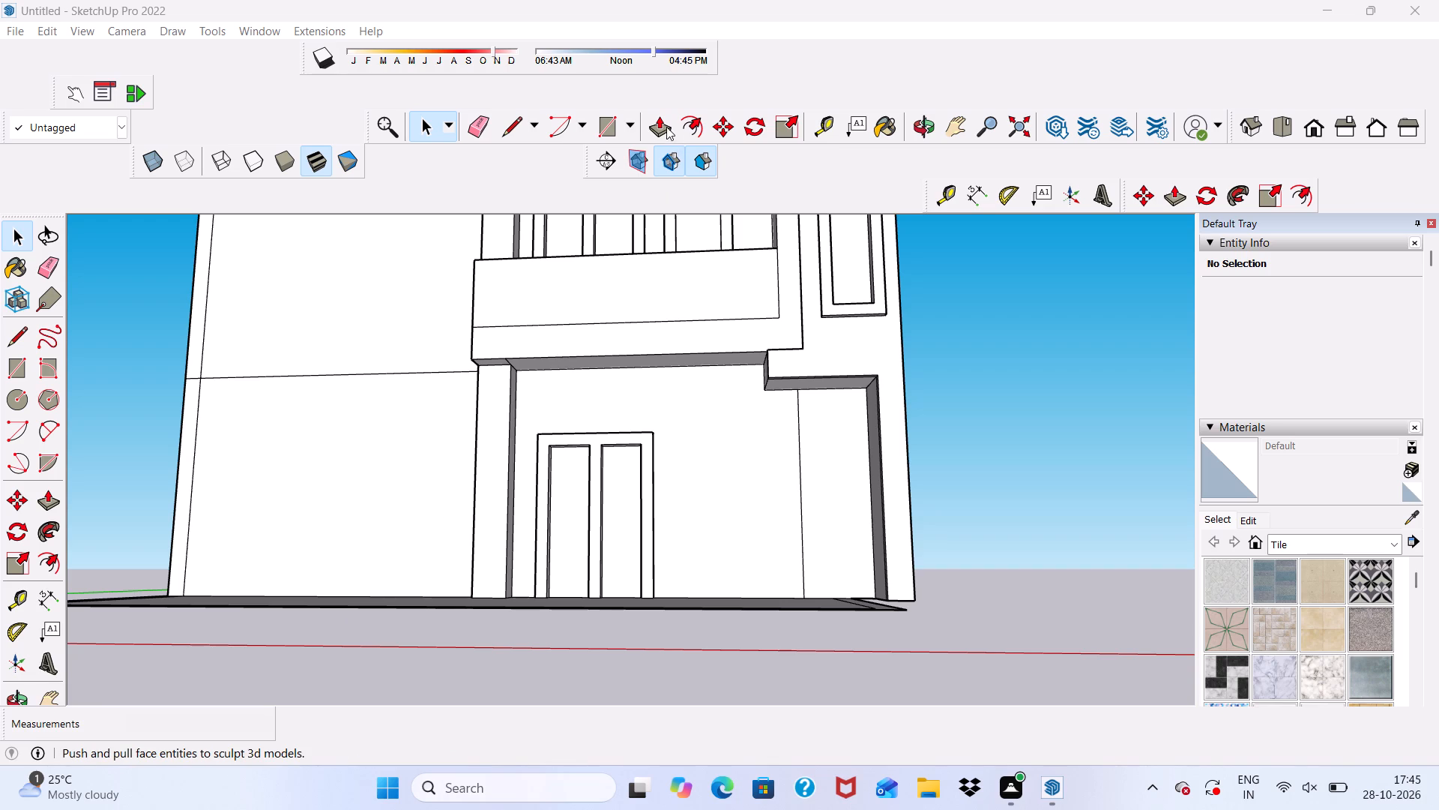
Erase the extra line along the underside of the lower porch beam beside the ground-floor column.
{"action": "scroll", "coordinate": [667, 125], "scroll_direction": "up", "scroll_amount": 1}
{"action": "left_click_drag", "start_coordinate": [653, 118], "coordinate": [659, 133]}
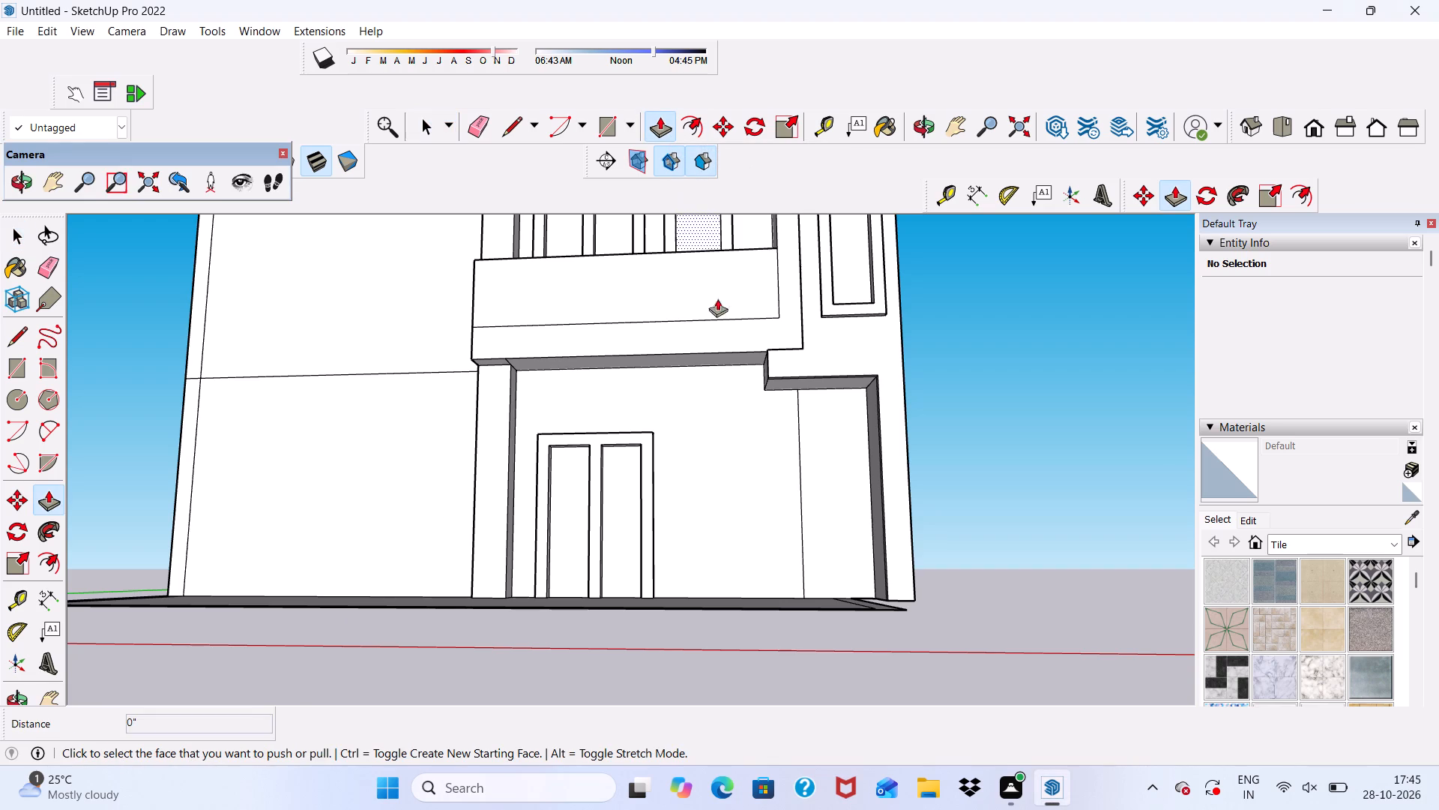
{"action": "scroll", "coordinate": [755, 364], "scroll_direction": "up", "scroll_amount": 4}
{"action": "scroll", "coordinate": [840, 412], "scroll_direction": "up", "scroll_amount": 4}
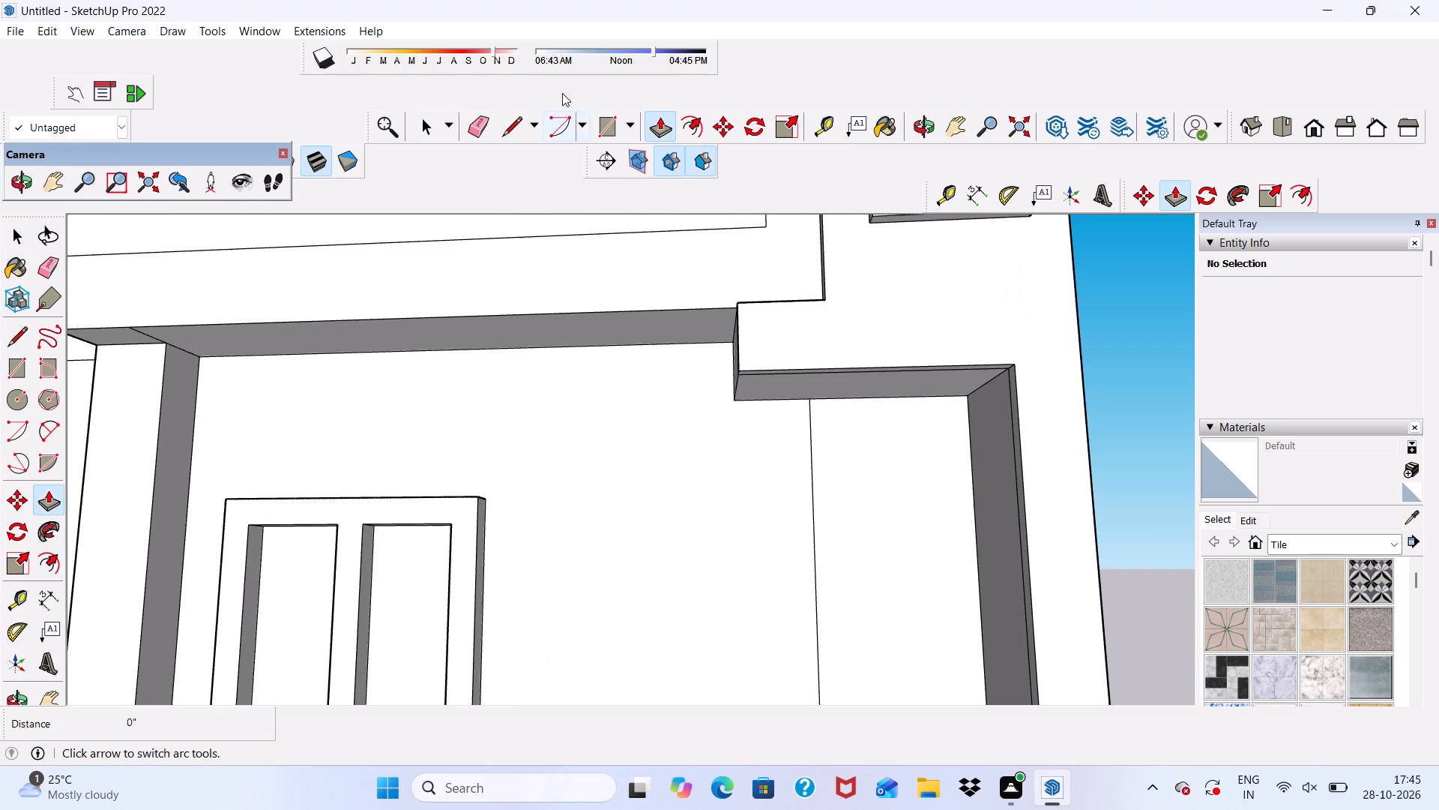
{"action": "left_click", "coordinate": [473, 123]}
{"action": "middle_click_drag", "start_coordinate": [851, 429], "coordinate": [847, 357]}
{"action": "scroll", "coordinate": [846, 356], "scroll_direction": "up", "scroll_amount": 2}
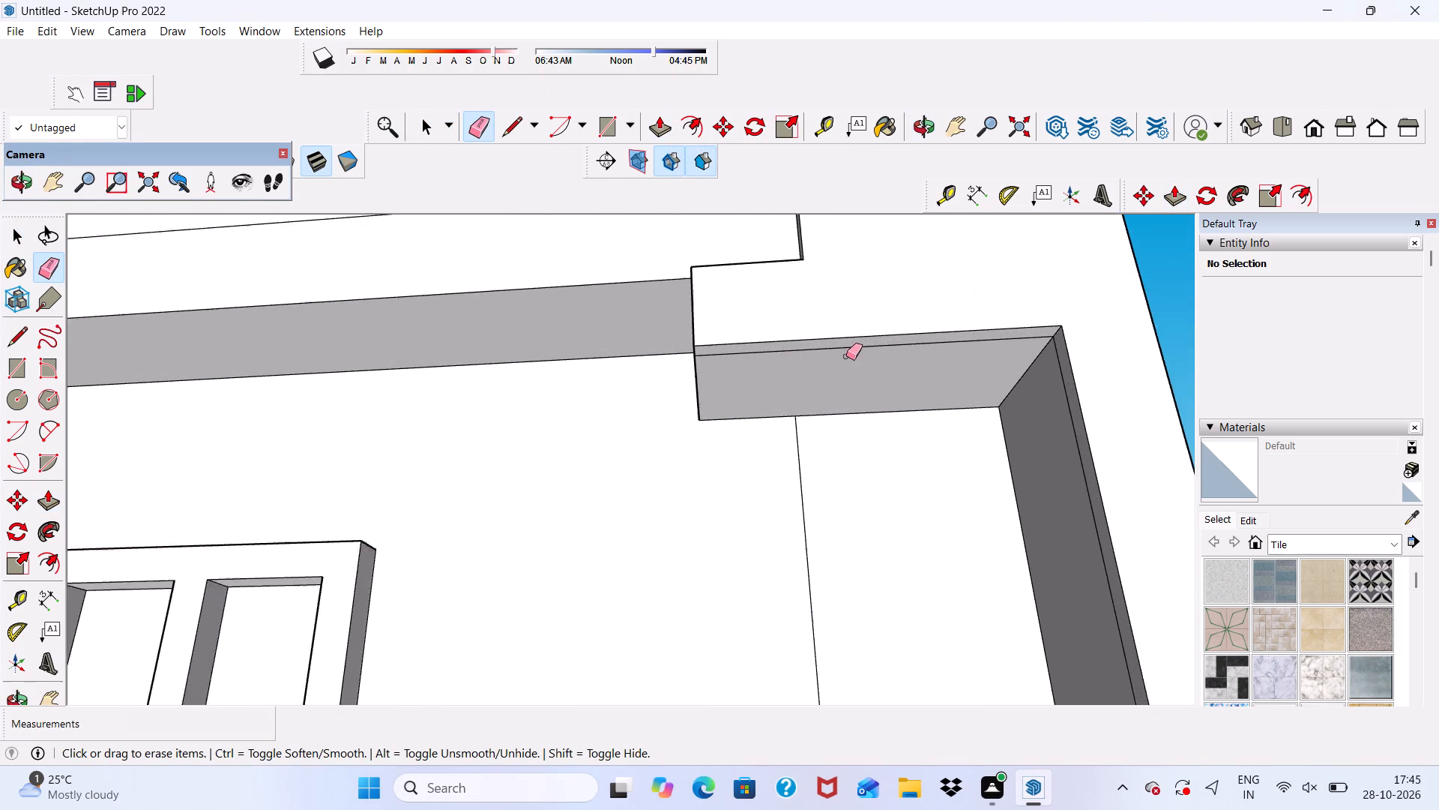
{"action": "scroll", "coordinate": [846, 356], "scroll_direction": "up", "scroll_amount": 2}
{"action": "left_click", "coordinate": [839, 349]}
Push/Pull the underside of the lower porch beam down about 3 15/16".
{"action": "left_click", "coordinate": [654, 126]}
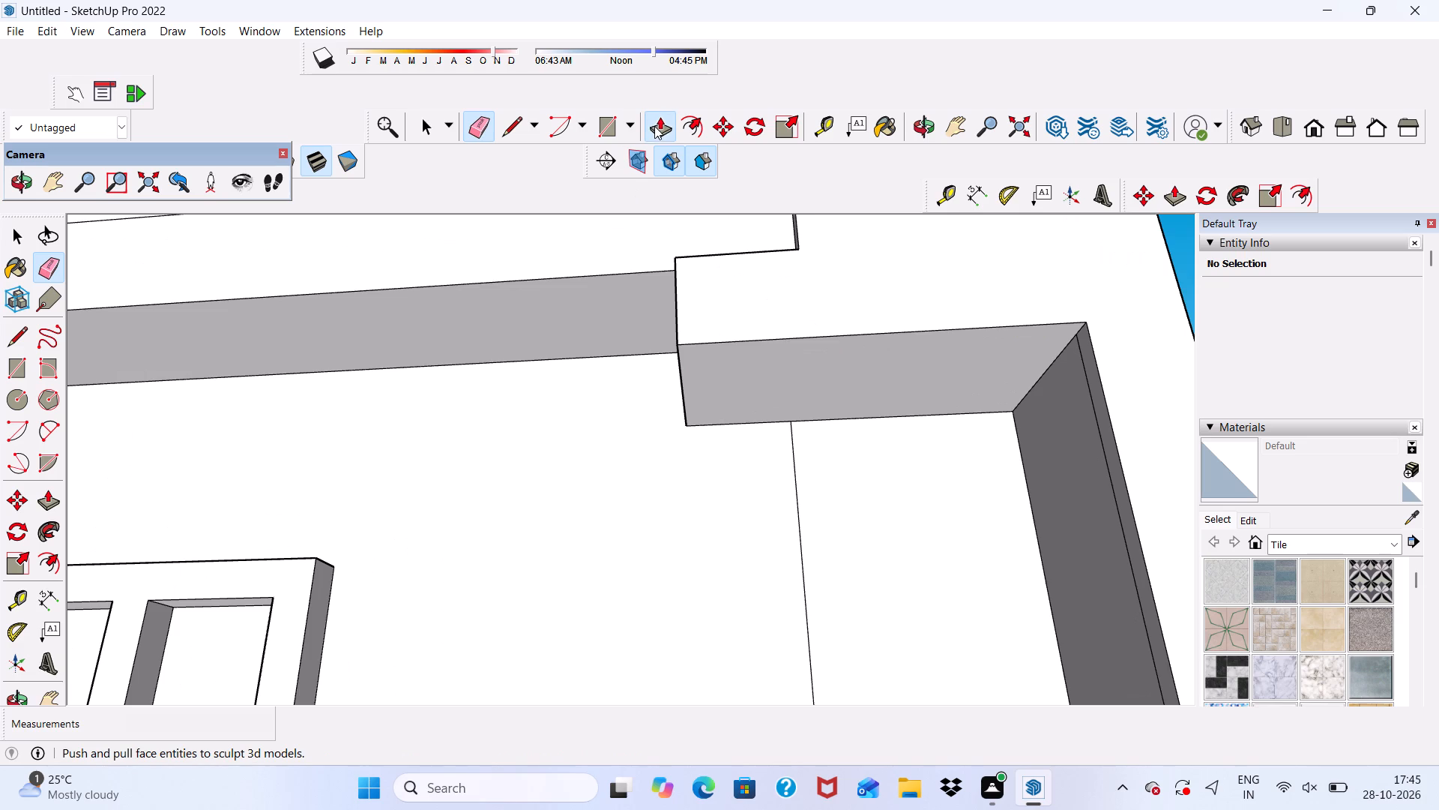
{"action": "left_click", "coordinate": [856, 384]}
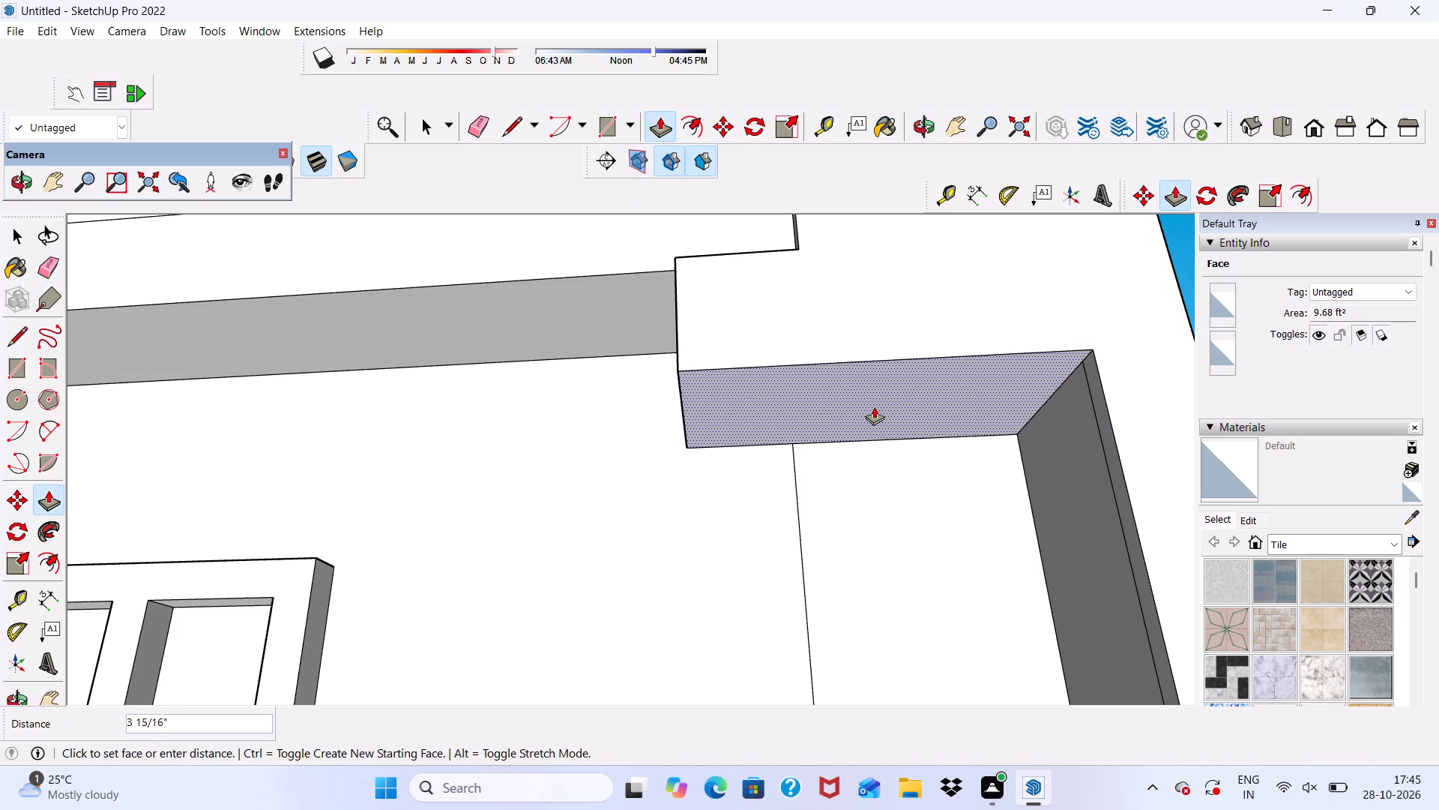
{"action": "left_click", "coordinate": [874, 406]}
Erase the extra vertical line on the stepped end face of the lower porch beam.
{"action": "scroll", "coordinate": [728, 341], "scroll_direction": "down", "scroll_amount": 8}
{"action": "middle_click_drag", "start_coordinate": [868, 450], "coordinate": [907, 571]}
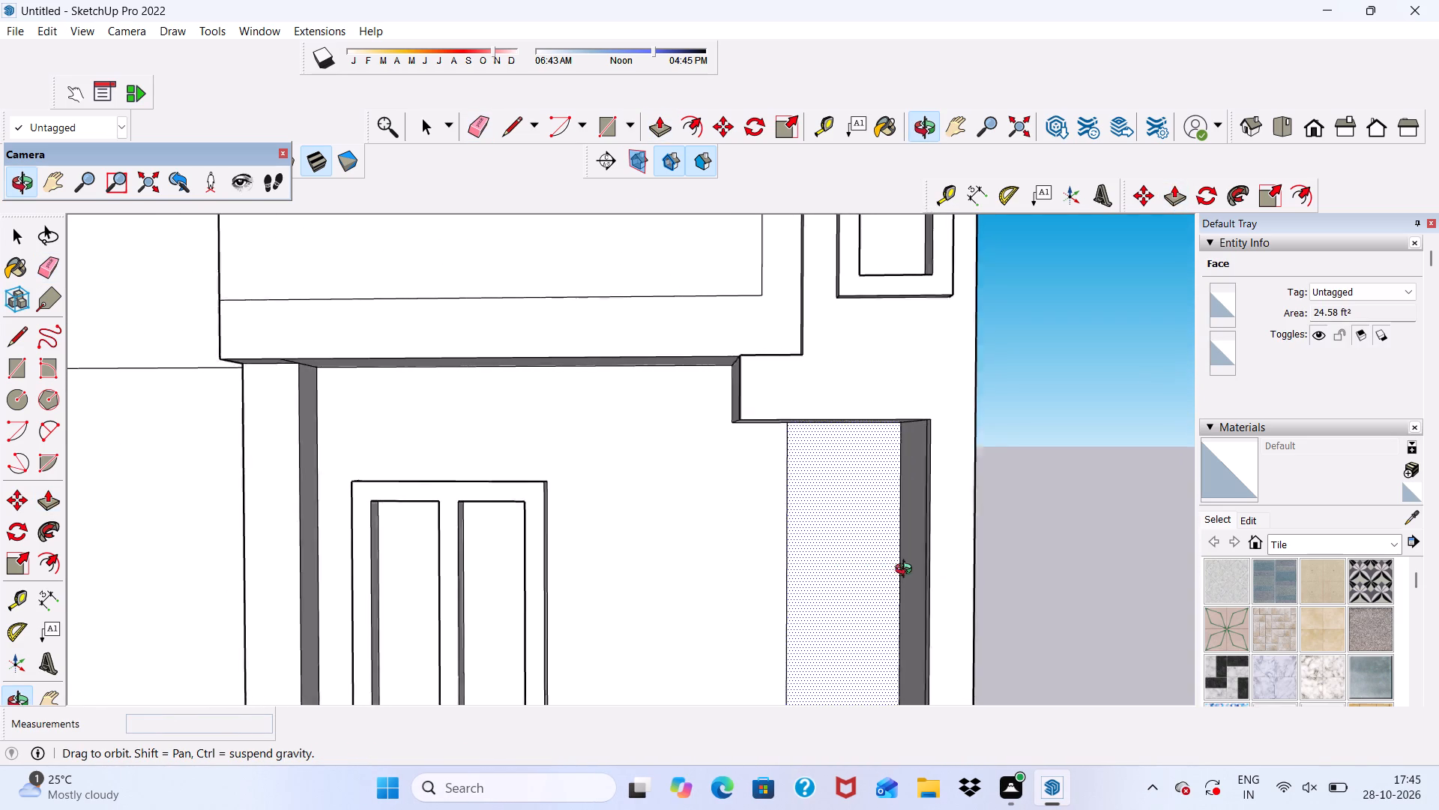
{"action": "middle_click_drag", "start_coordinate": [907, 571], "coordinate": [1049, 596]}
{"action": "left_click", "coordinate": [467, 120]}
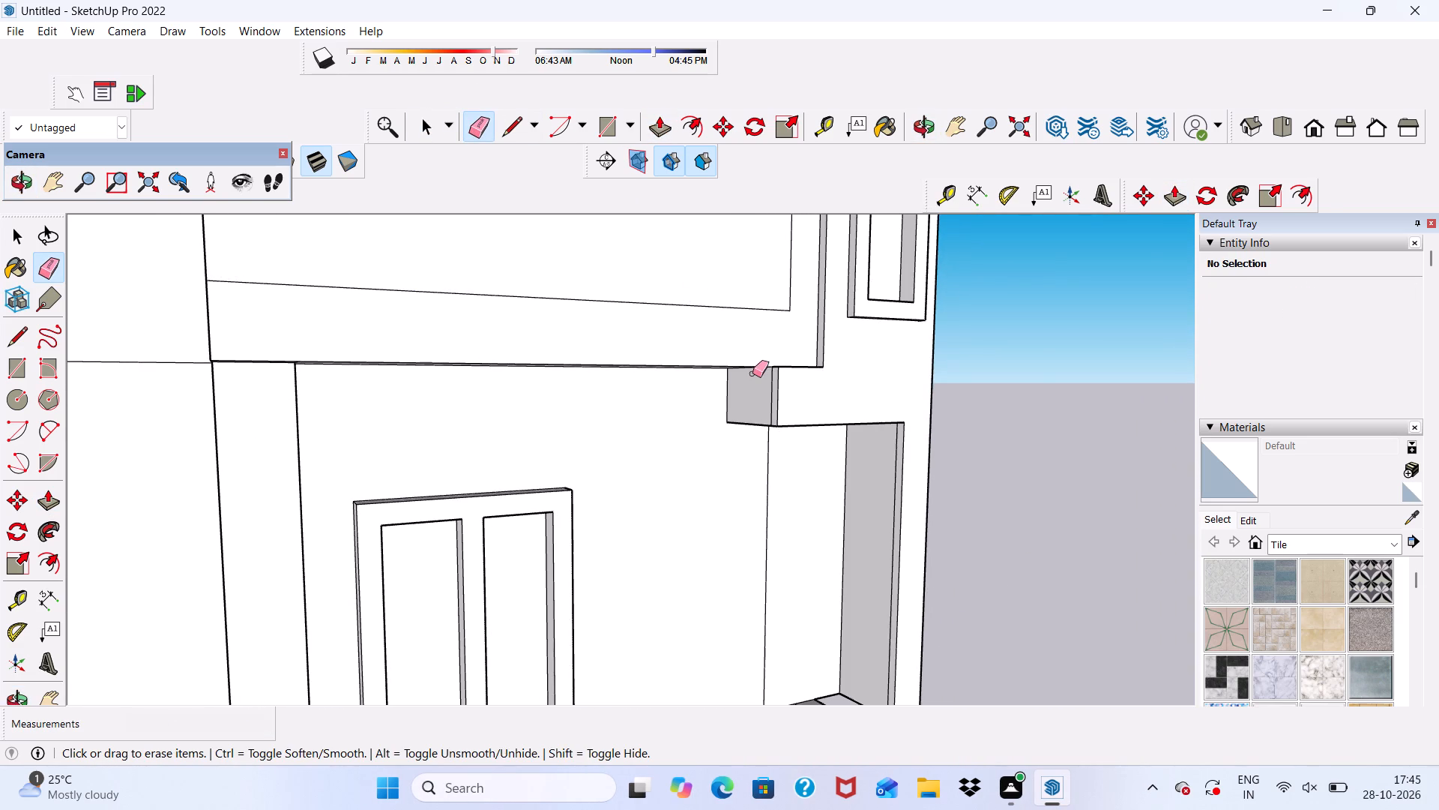
{"action": "scroll", "coordinate": [753, 375], "scroll_direction": "up", "scroll_amount": 9}
{"action": "left_click", "coordinate": [782, 391]}
Examine the cleaned porch beam and the whole front facade from below and from a distance.
{"action": "scroll", "coordinate": [783, 412], "scroll_direction": "down", "scroll_amount": 2}
{"action": "middle_click_drag", "start_coordinate": [801, 444], "coordinate": [804, 416]}
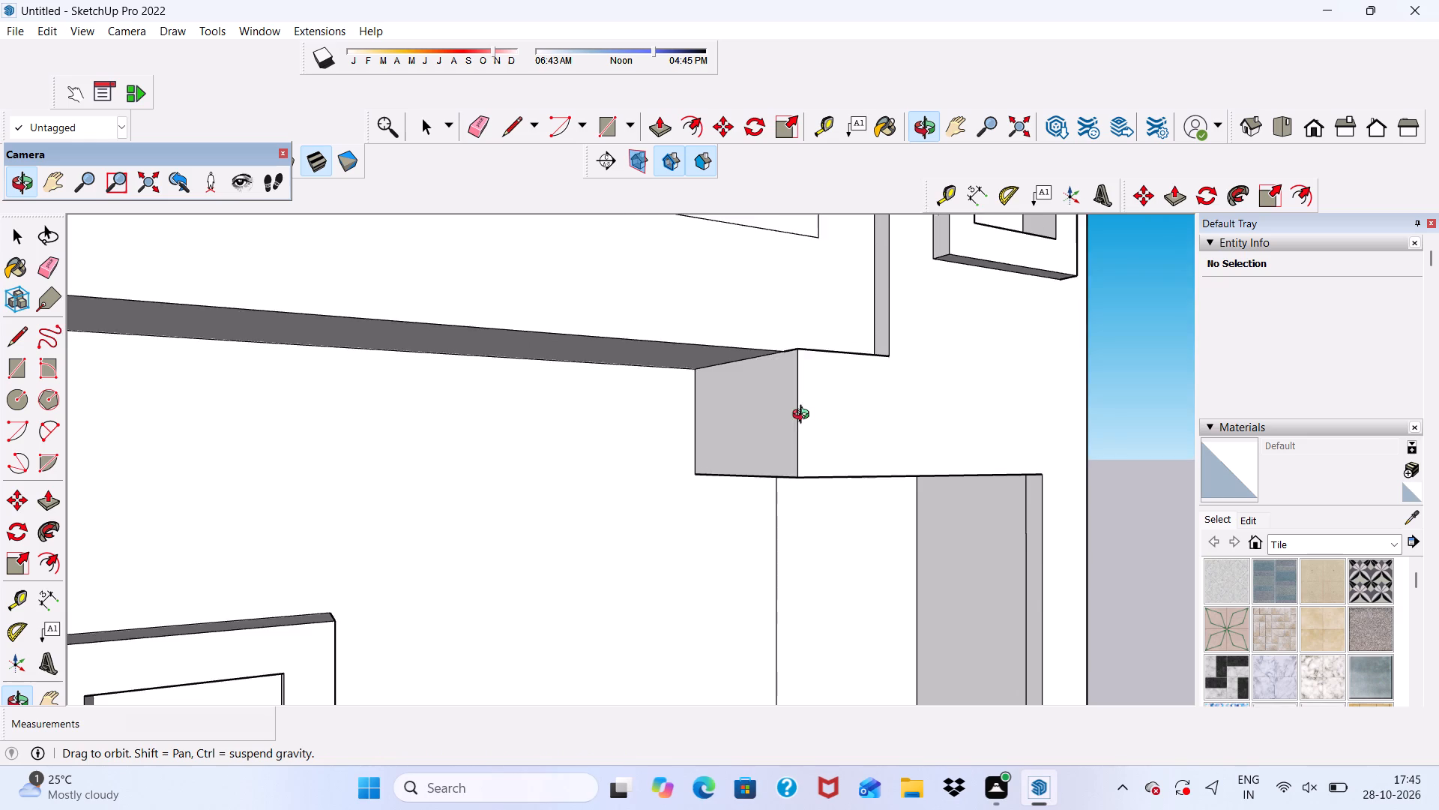
{"action": "middle_click_drag", "start_coordinate": [804, 416], "coordinate": [678, 371]}
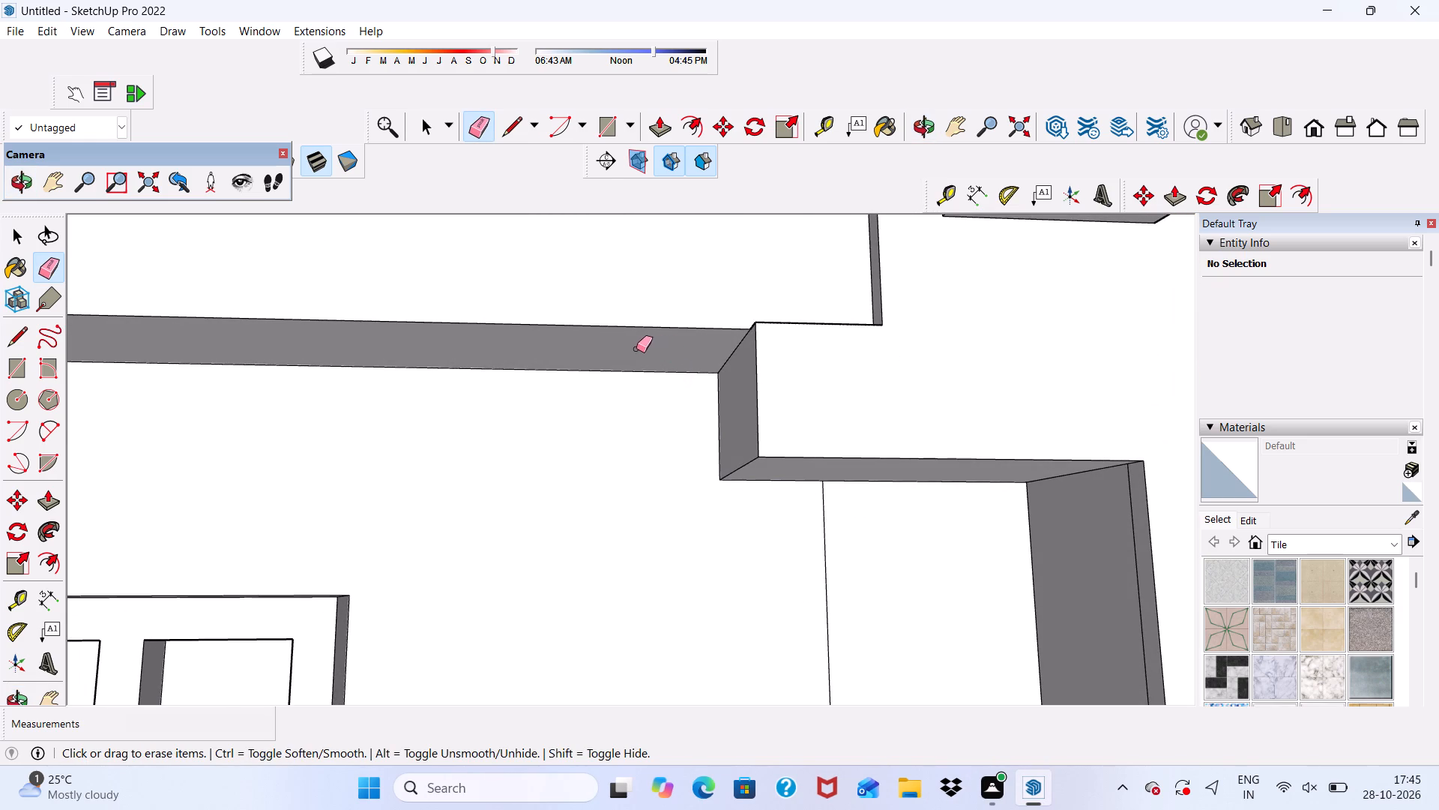
{"action": "scroll", "coordinate": [606, 373], "scroll_direction": "down", "scroll_amount": 5}
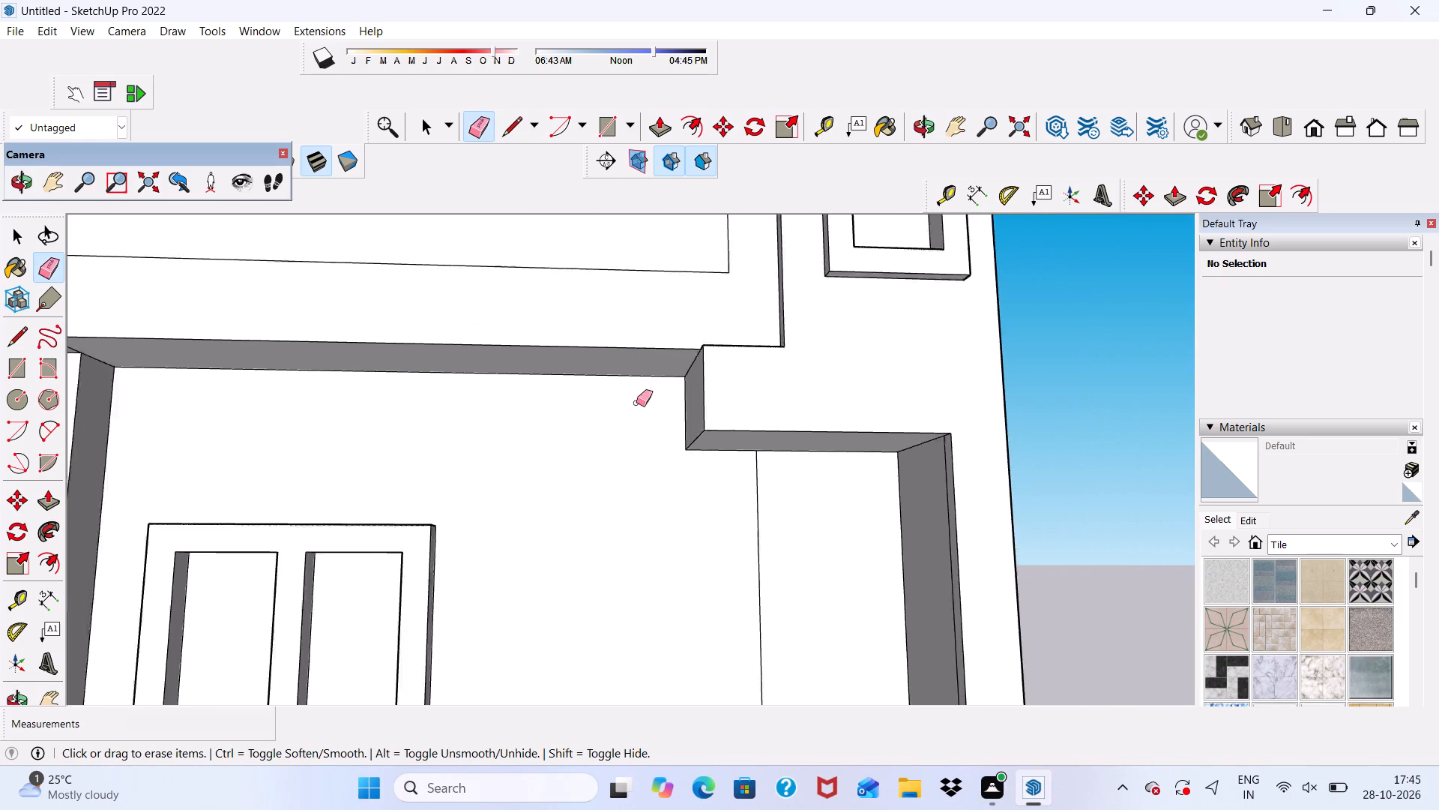
{"action": "scroll", "coordinate": [636, 403], "scroll_direction": "down", "scroll_amount": 1}
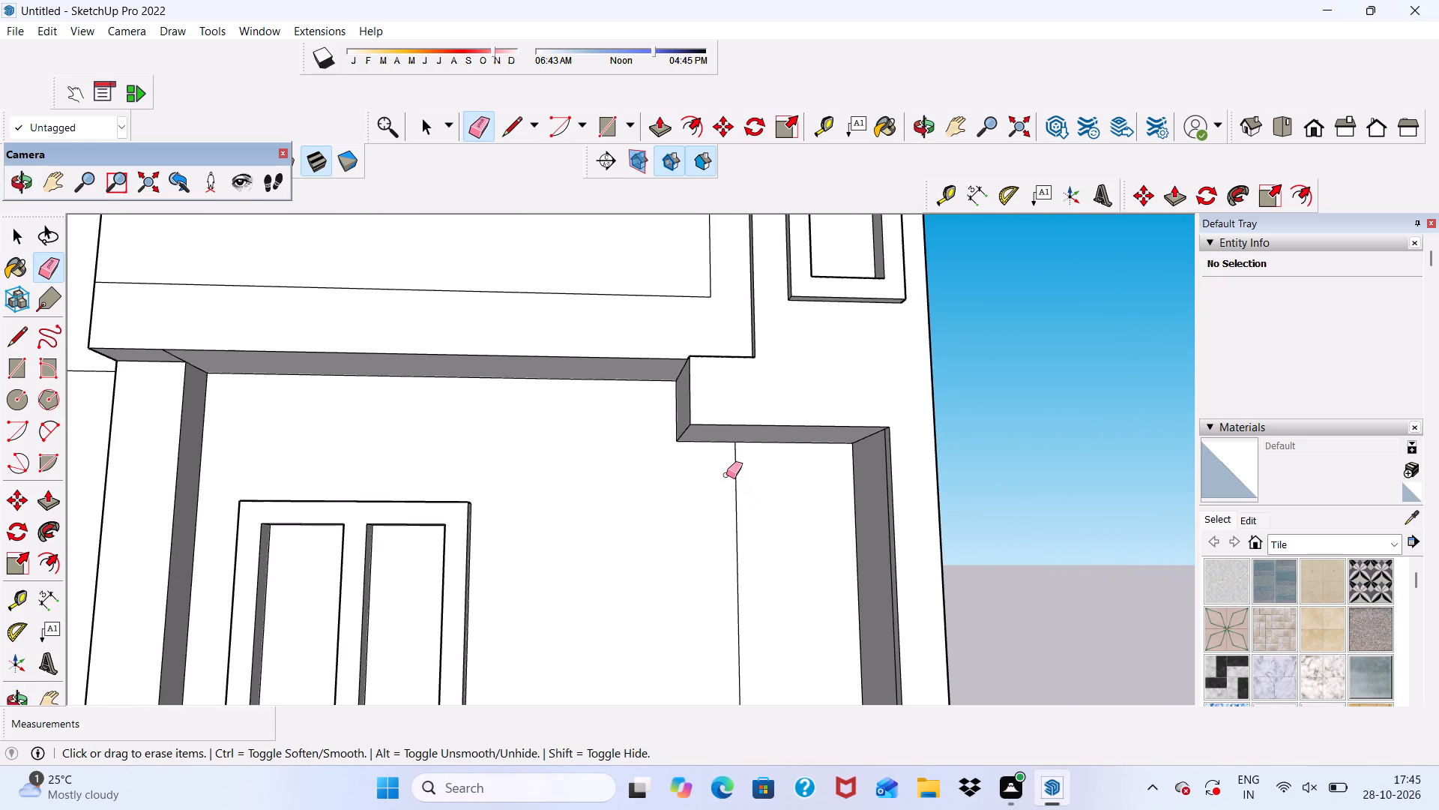
{"action": "key", "text": "space"}
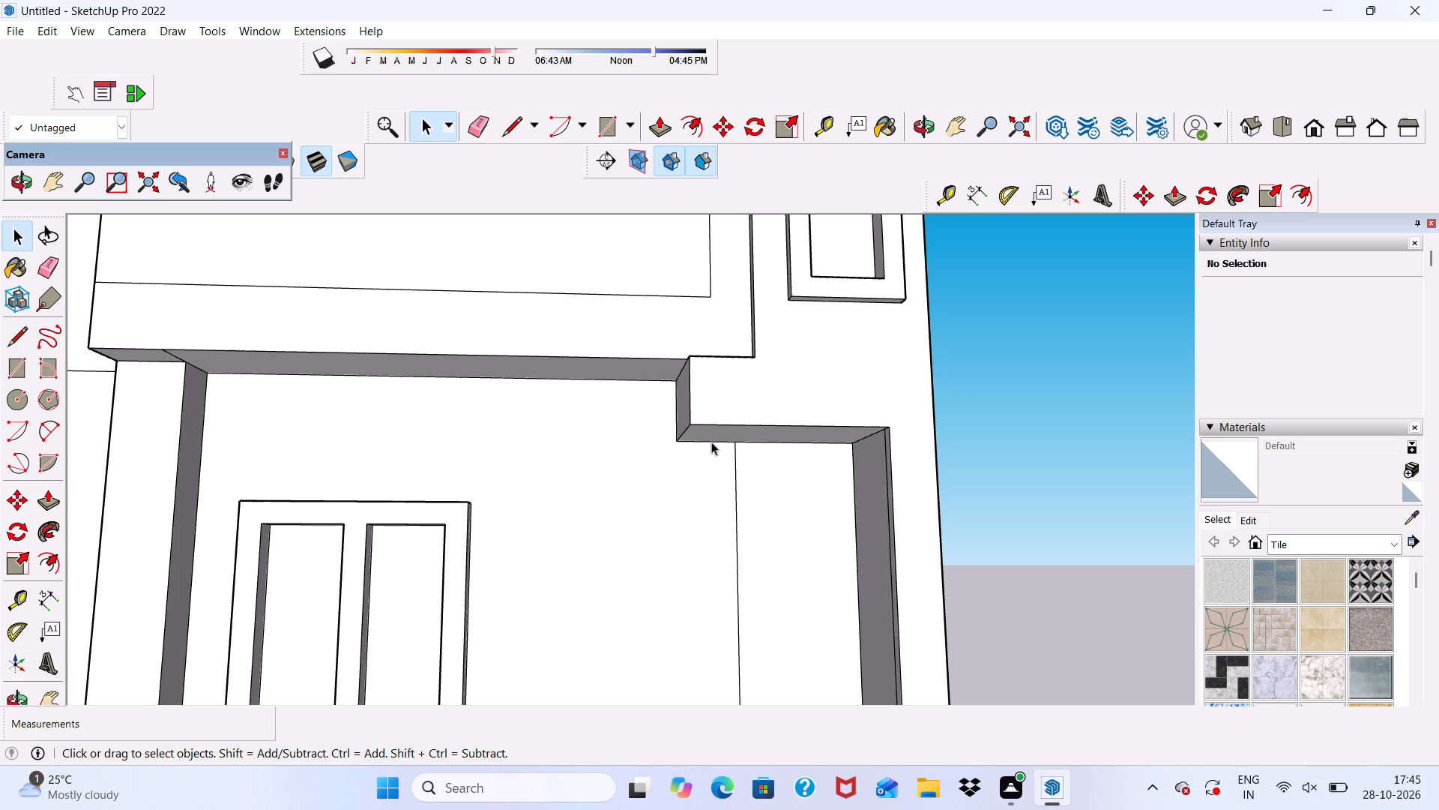
{"action": "scroll", "coordinate": [711, 440], "scroll_direction": "down", "scroll_amount": 1}
{"action": "key", "text": "space"}
{"action": "scroll", "coordinate": [709, 443], "scroll_direction": "down", "scroll_amount": 1}
{"action": "middle_click_drag", "start_coordinate": [732, 462], "coordinate": [745, 597]}
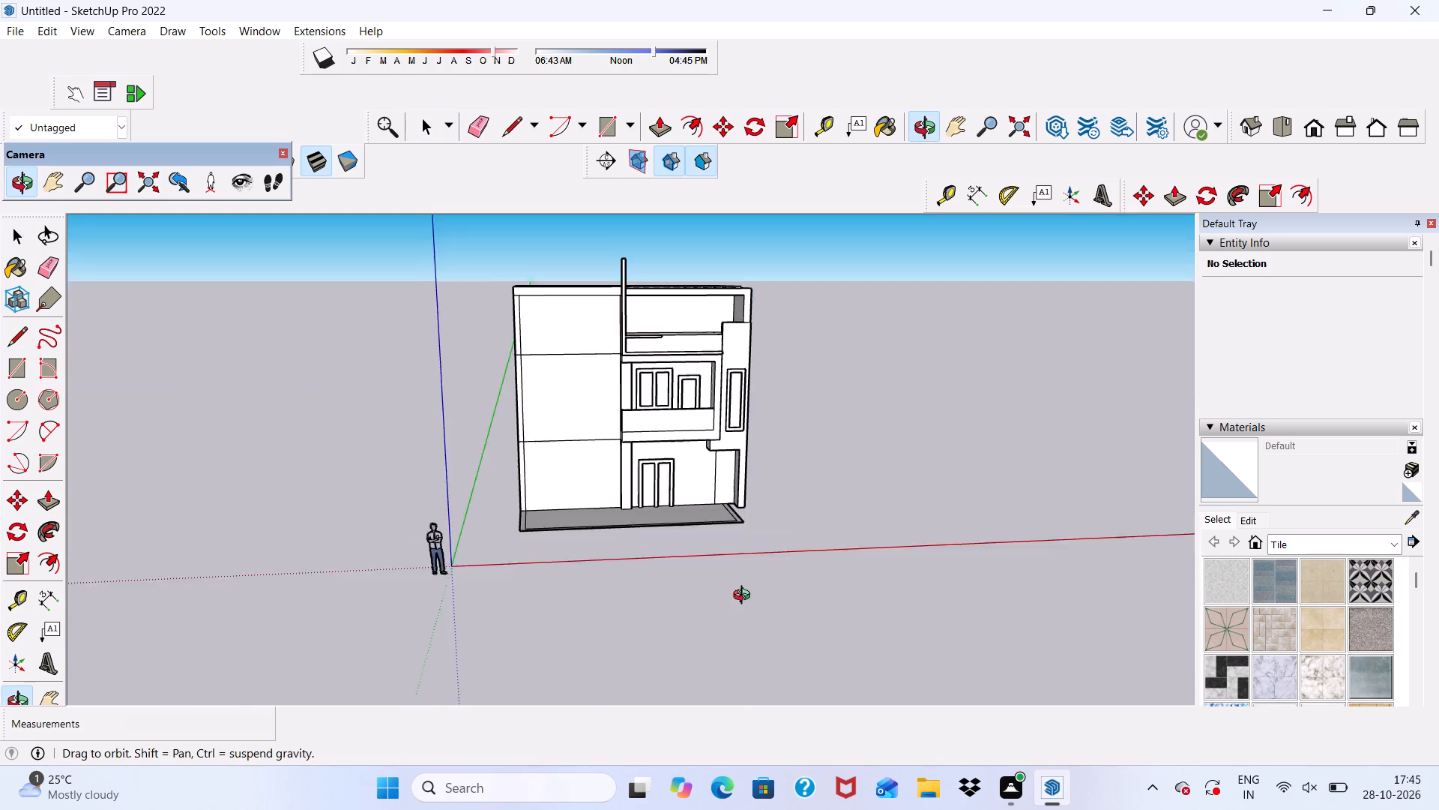
{"action": "middle_click_drag", "start_coordinate": [745, 597], "coordinate": [734, 599]}
{"action": "scroll", "coordinate": [627, 415], "scroll_direction": "up", "scroll_amount": 4}
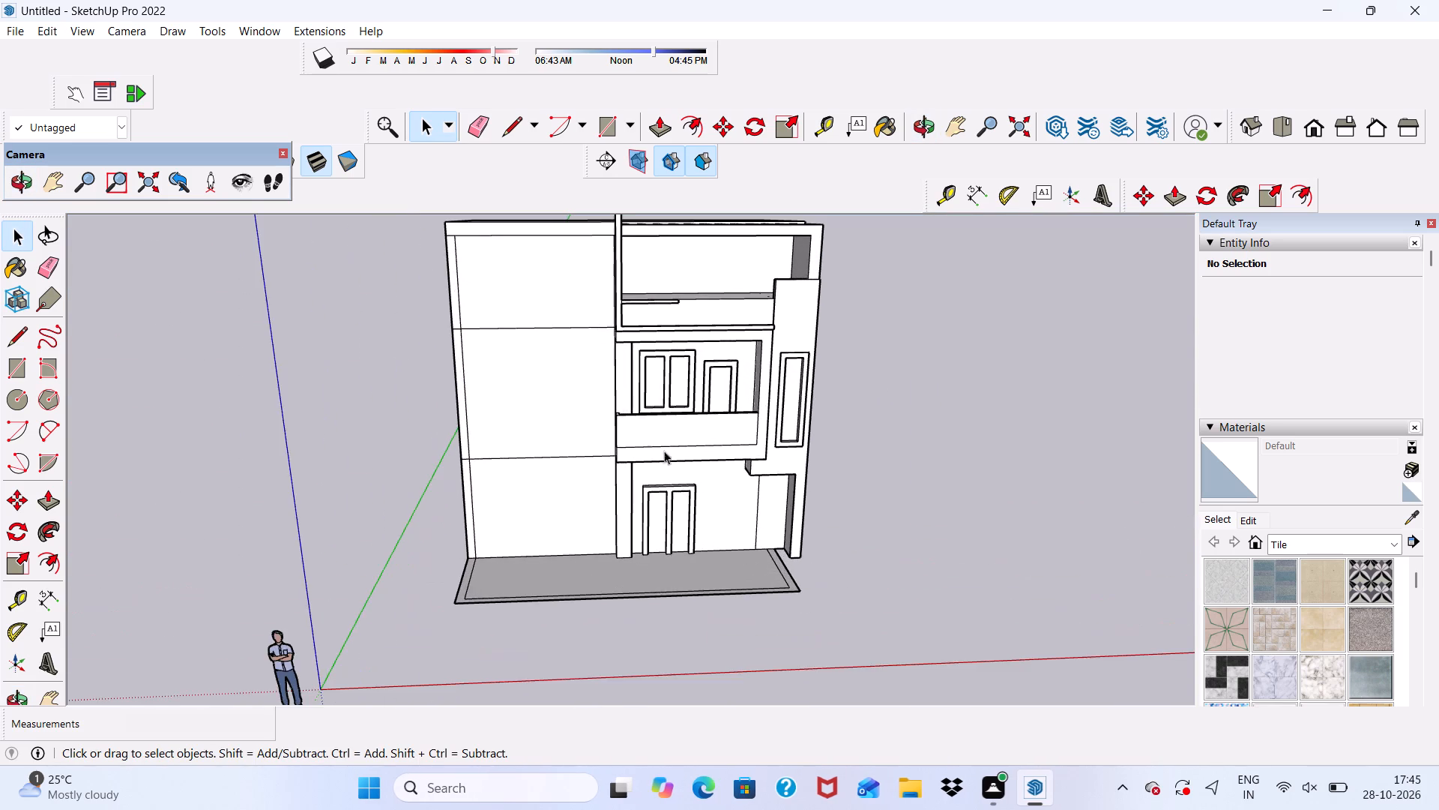
{"action": "middle_click_drag", "start_coordinate": [672, 467], "coordinate": [634, 349]}
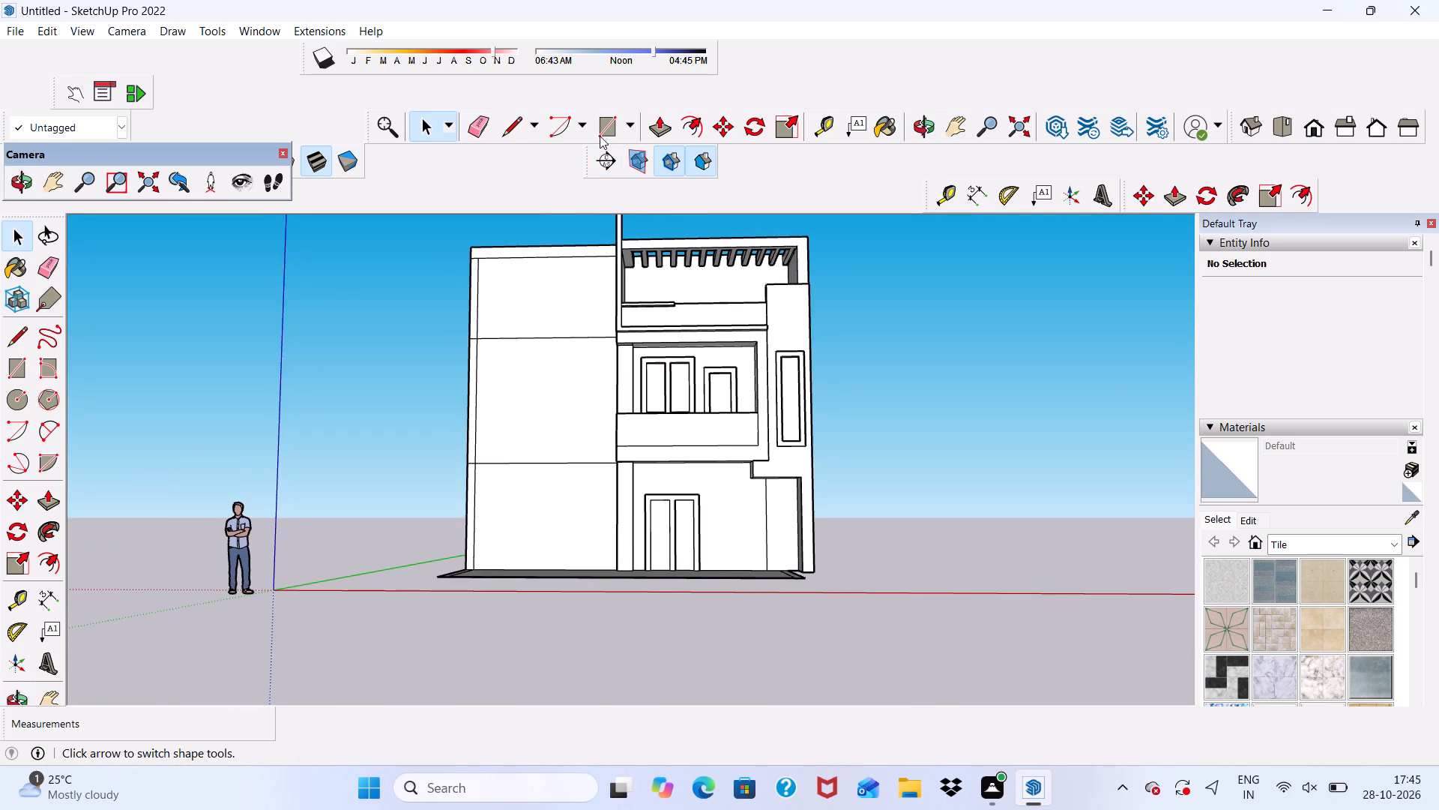
Draw a narrow vertical rectangle about 4 7/8" by 2' 6 5/8" on the porch wall, hanging from the balcony soffit beside the door.
{"action": "left_click", "coordinate": [602, 132]}
{"action": "scroll", "coordinate": [642, 314], "scroll_direction": "down", "scroll_amount": 2}
{"action": "scroll", "coordinate": [720, 469], "scroll_direction": "up", "scroll_amount": 5}
{"action": "scroll", "coordinate": [731, 472], "scroll_direction": "down", "scroll_amount": 1}
{"action": "scroll", "coordinate": [808, 524], "scroll_direction": "up", "scroll_amount": 3}
{"action": "middle_click_drag", "start_coordinate": [714, 490], "coordinate": [788, 494]}
{"action": "scroll", "coordinate": [684, 451], "scroll_direction": "up", "scroll_amount": 2}
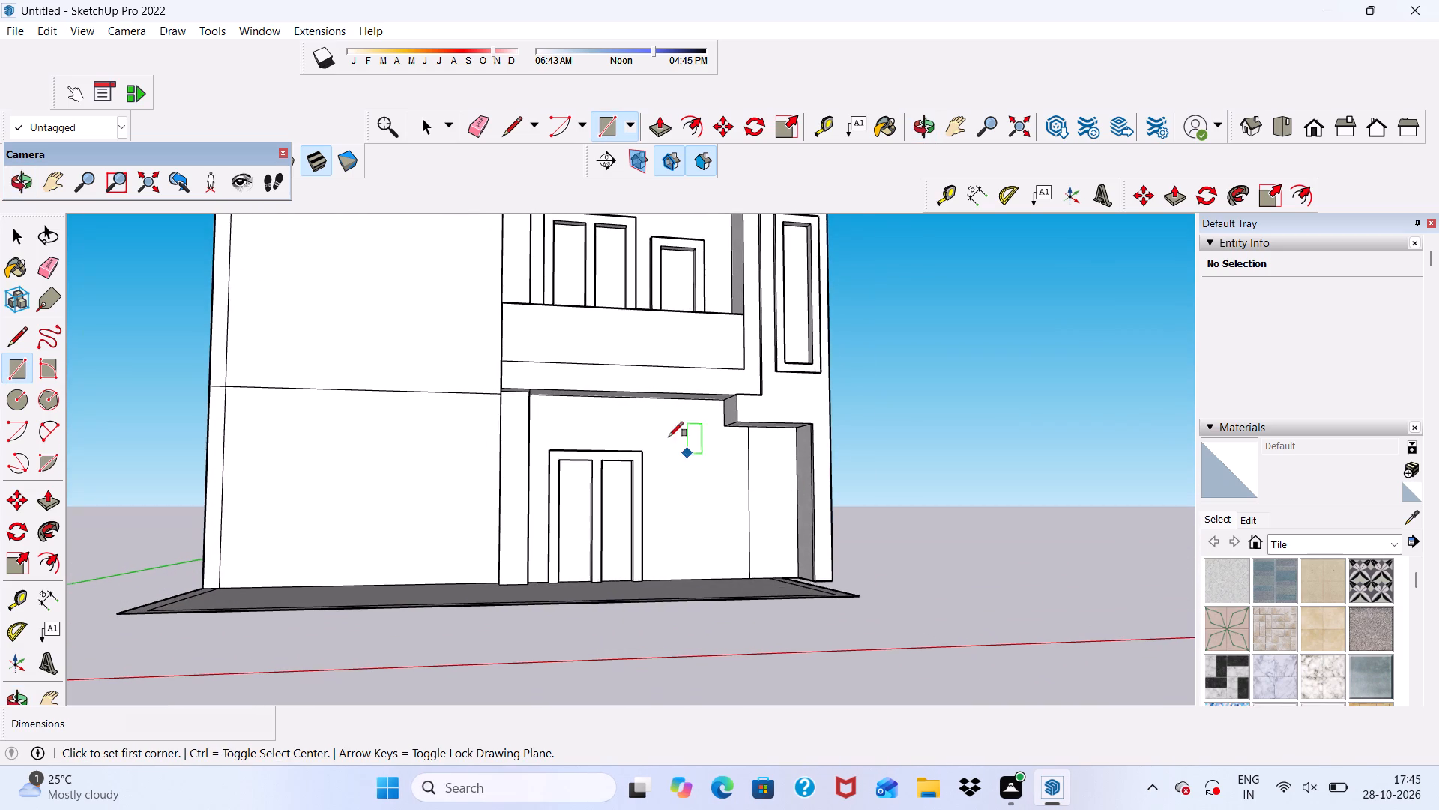
{"action": "scroll", "coordinate": [669, 436], "scroll_direction": "up", "scroll_amount": 6}
{"action": "scroll", "coordinate": [717, 400], "scroll_direction": "up", "scroll_amount": 4}
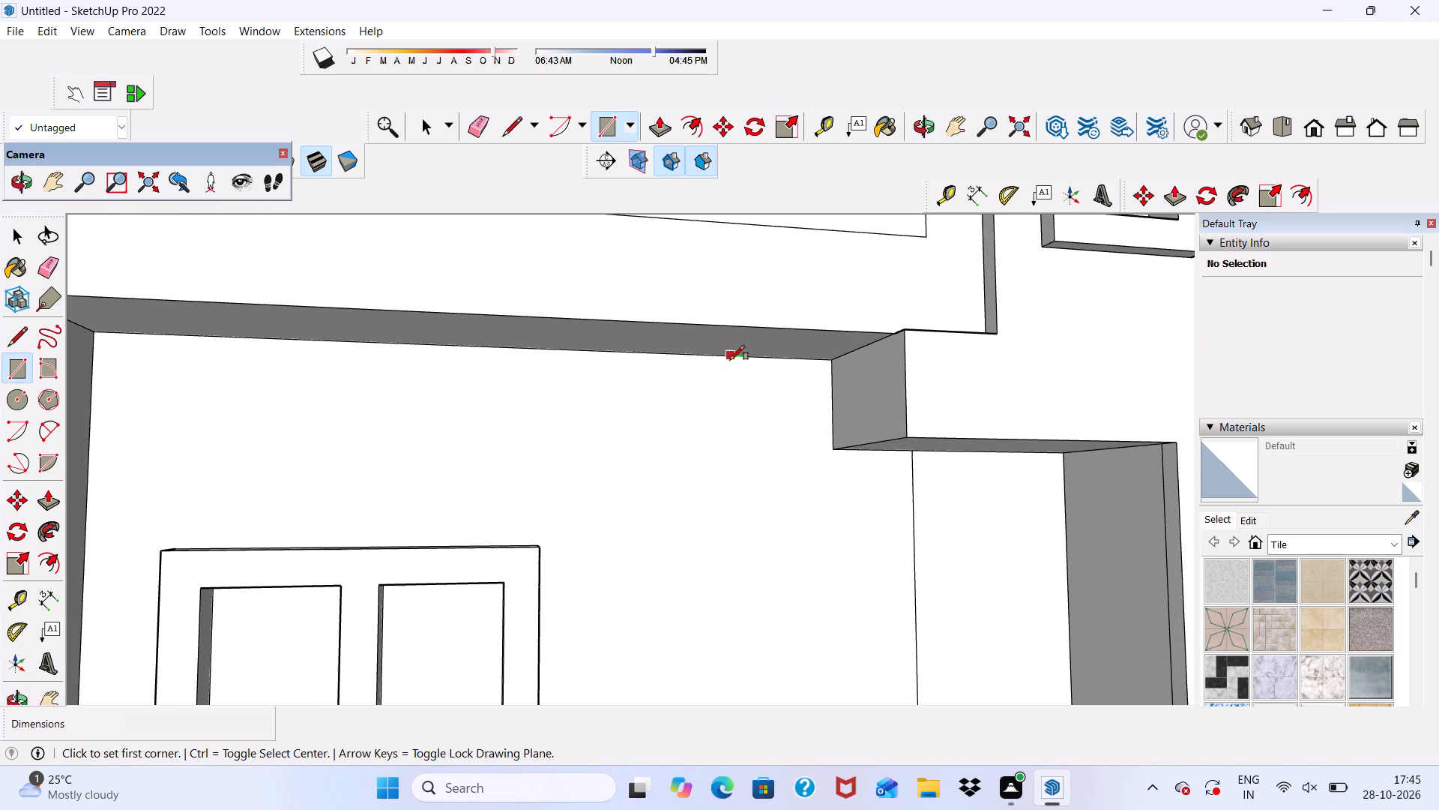
{"action": "left_click", "coordinate": [730, 359]}
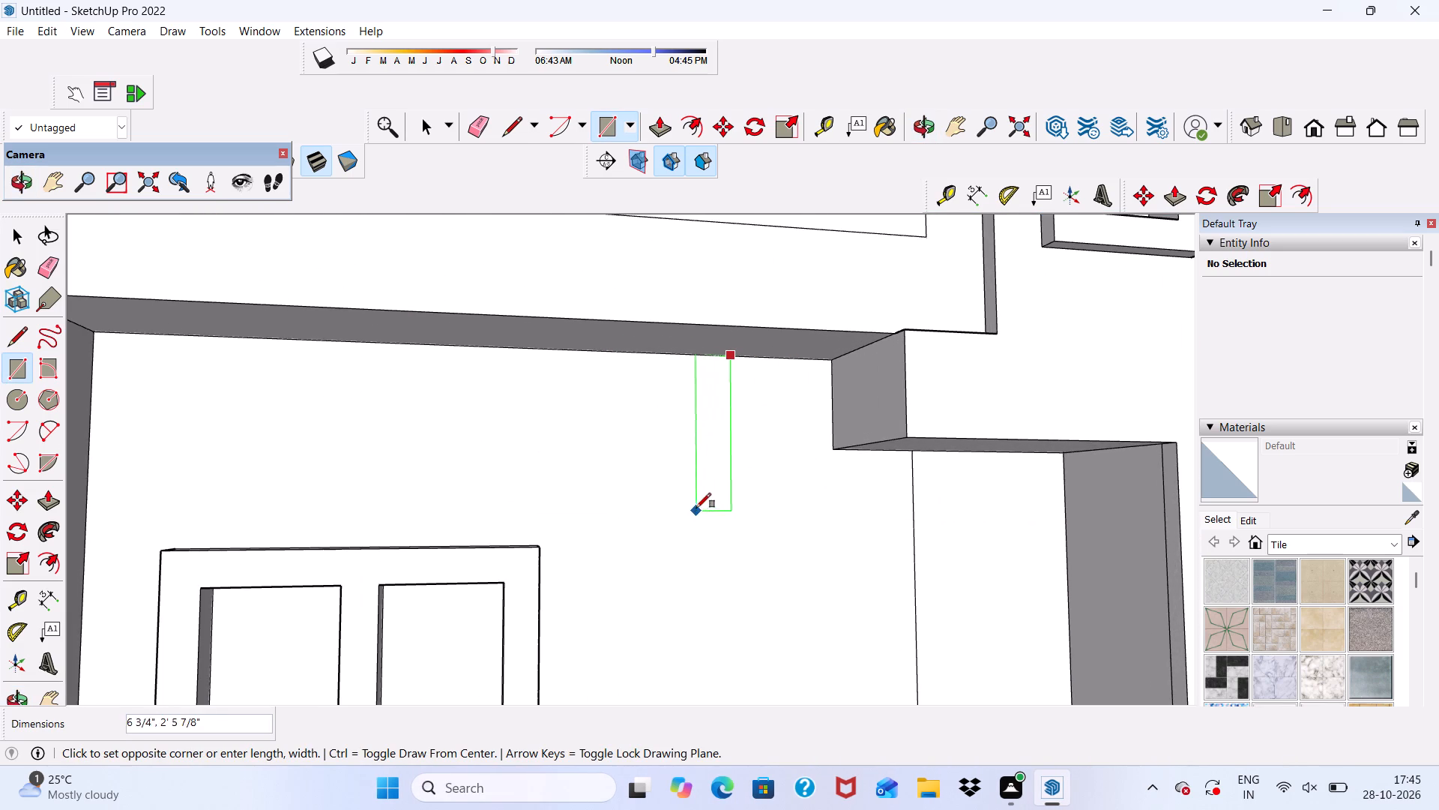
{"action": "left_click", "coordinate": [707, 515]}
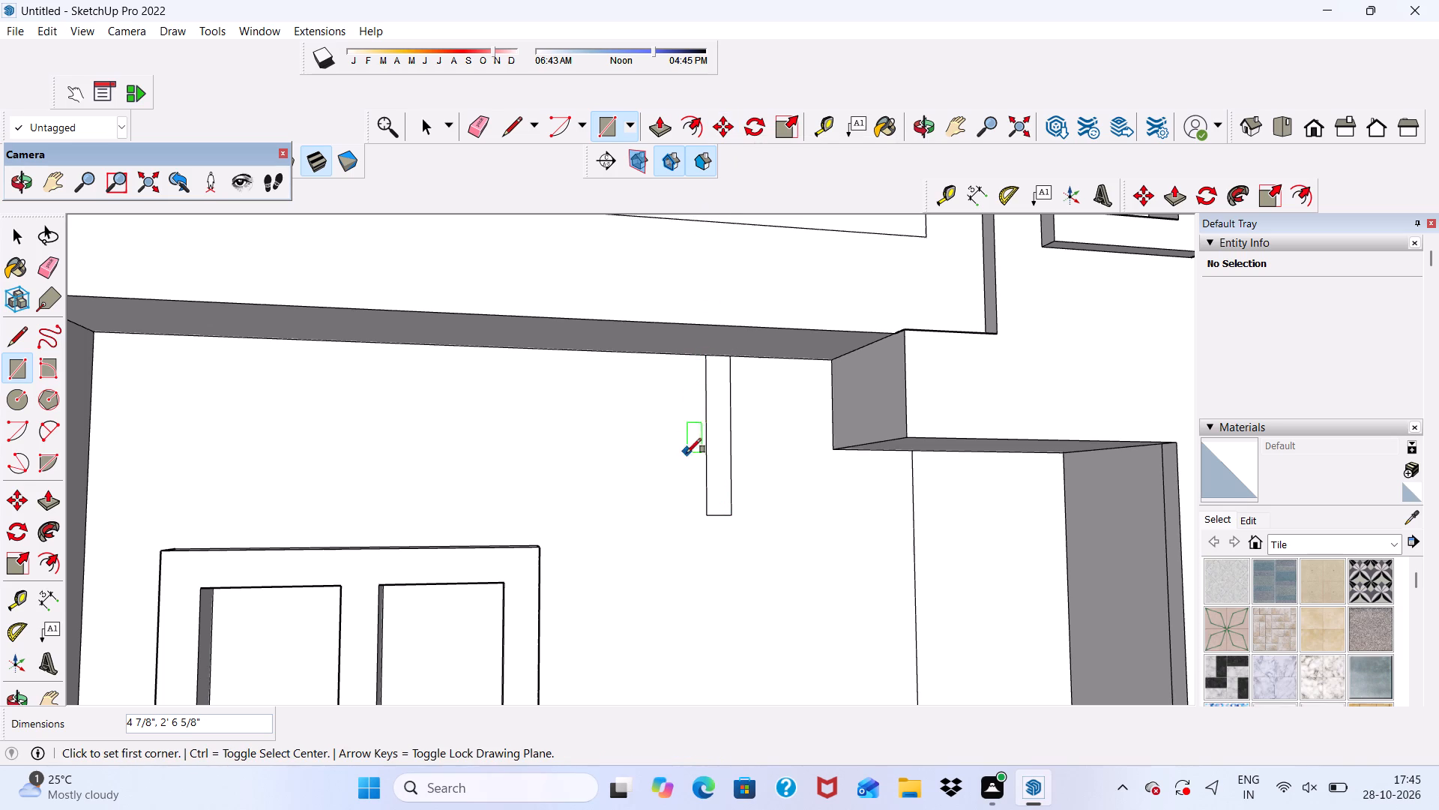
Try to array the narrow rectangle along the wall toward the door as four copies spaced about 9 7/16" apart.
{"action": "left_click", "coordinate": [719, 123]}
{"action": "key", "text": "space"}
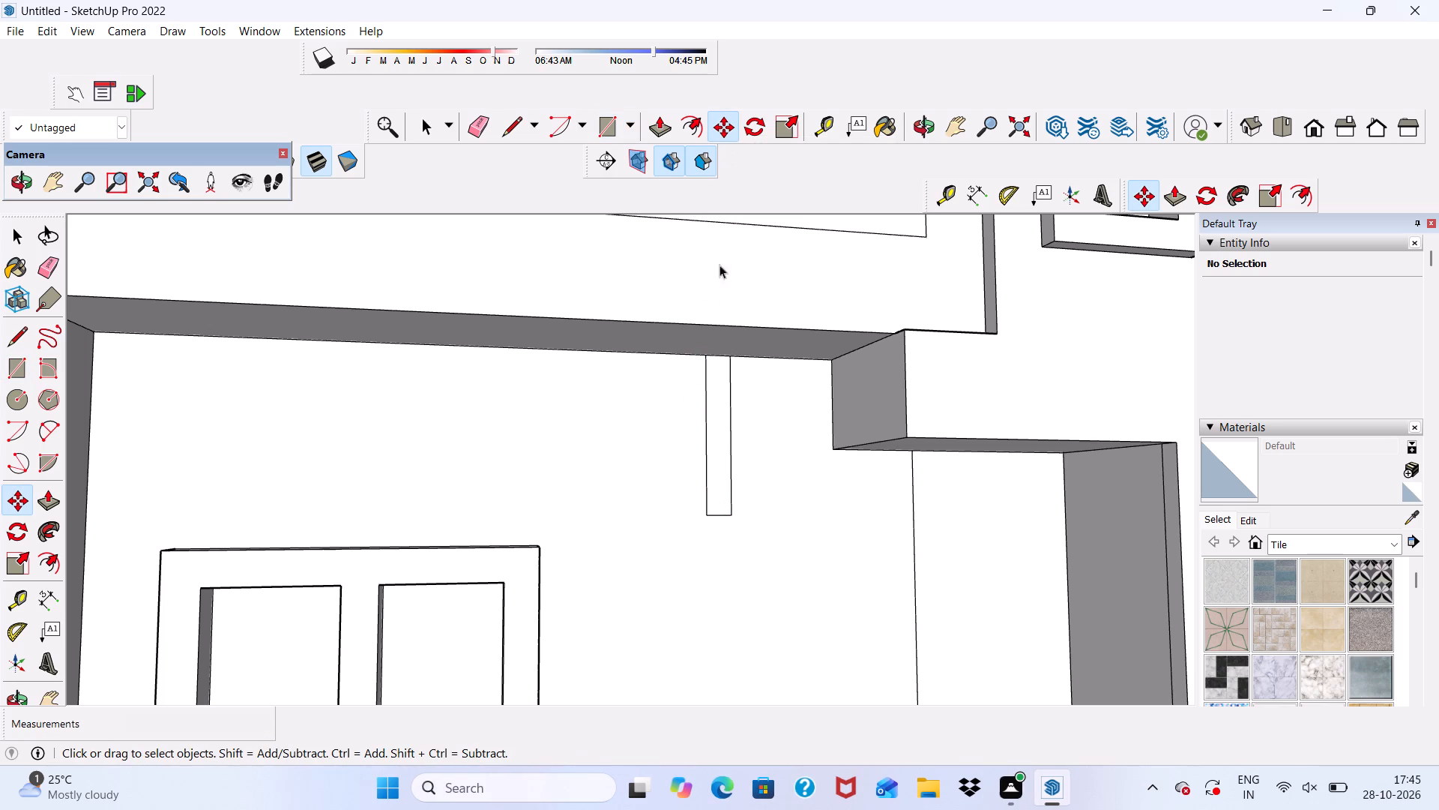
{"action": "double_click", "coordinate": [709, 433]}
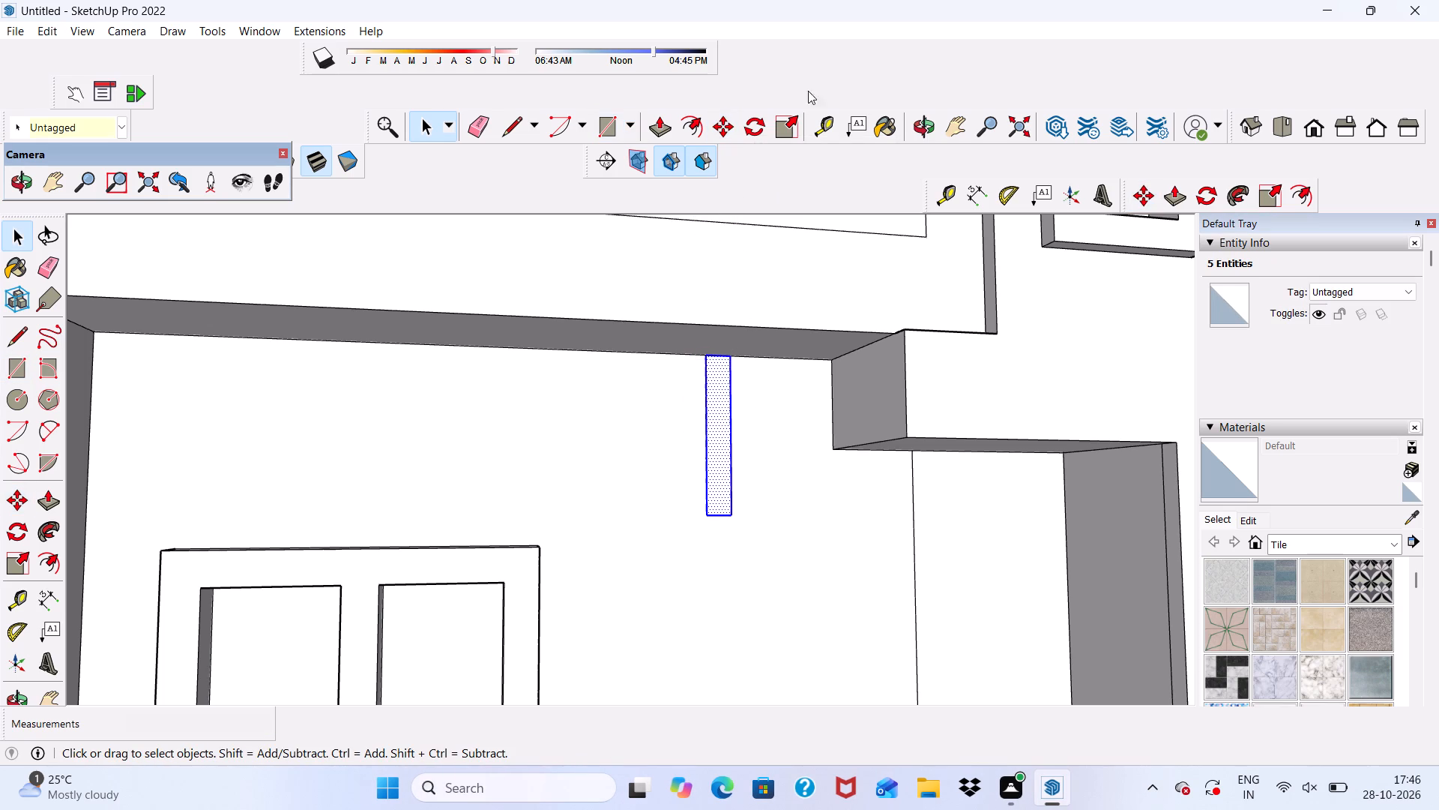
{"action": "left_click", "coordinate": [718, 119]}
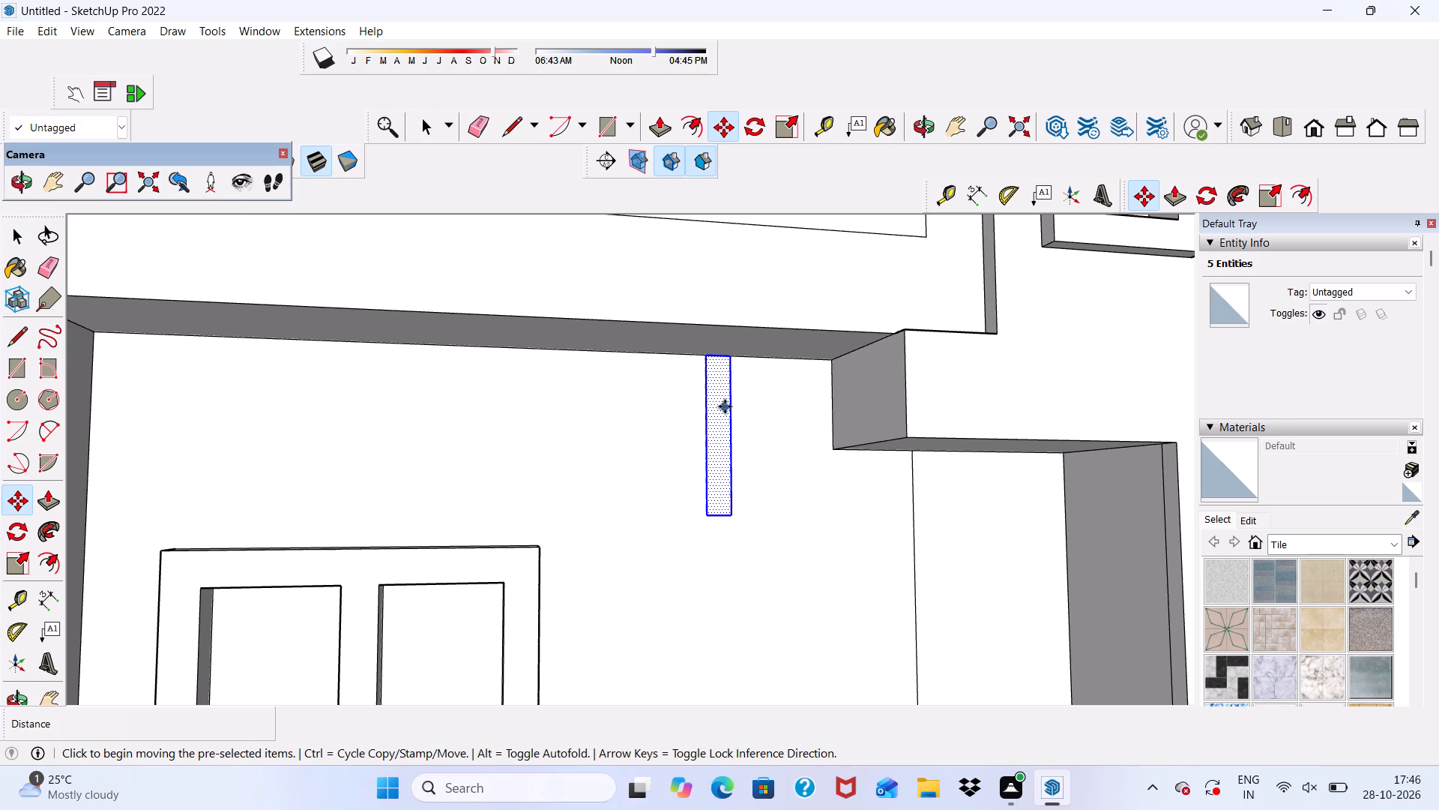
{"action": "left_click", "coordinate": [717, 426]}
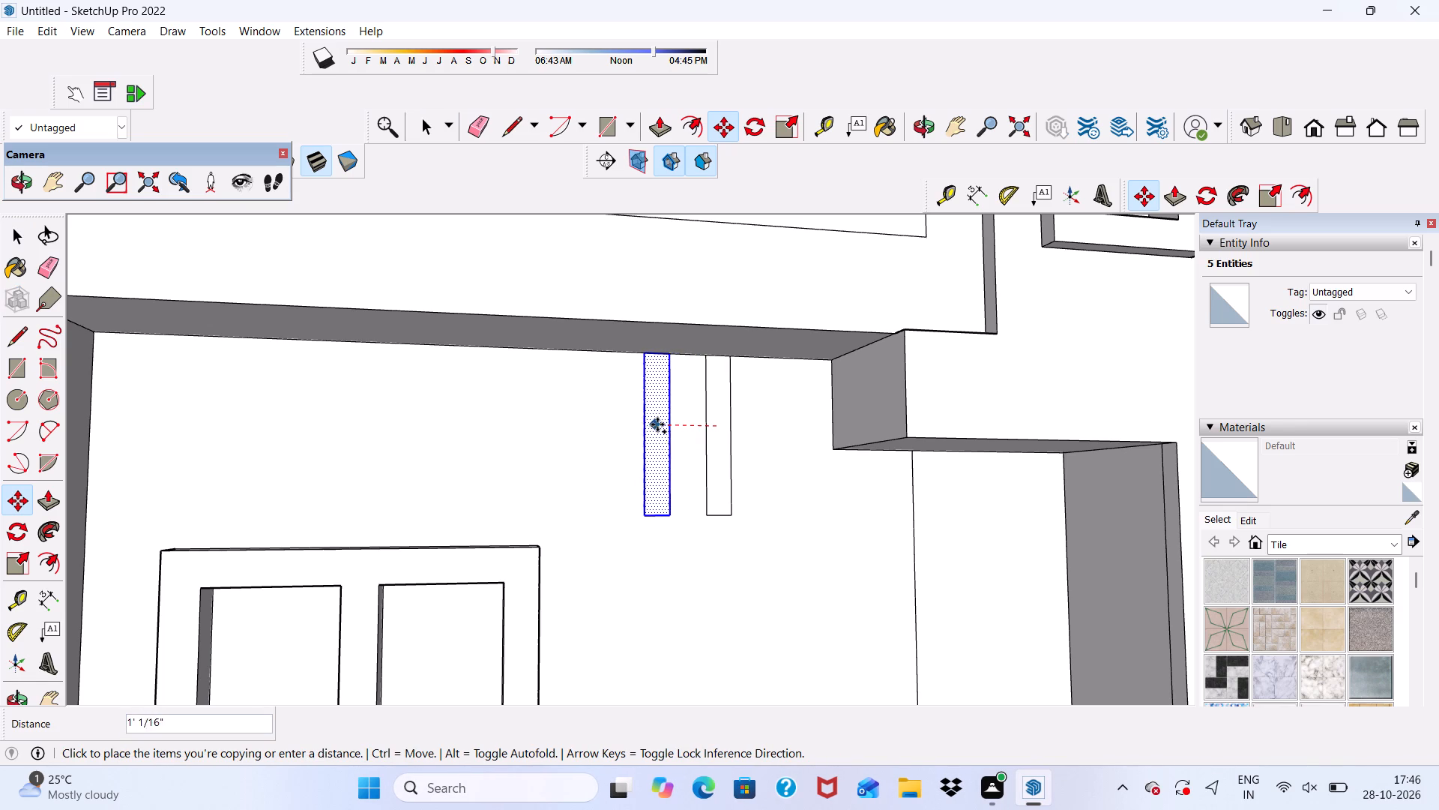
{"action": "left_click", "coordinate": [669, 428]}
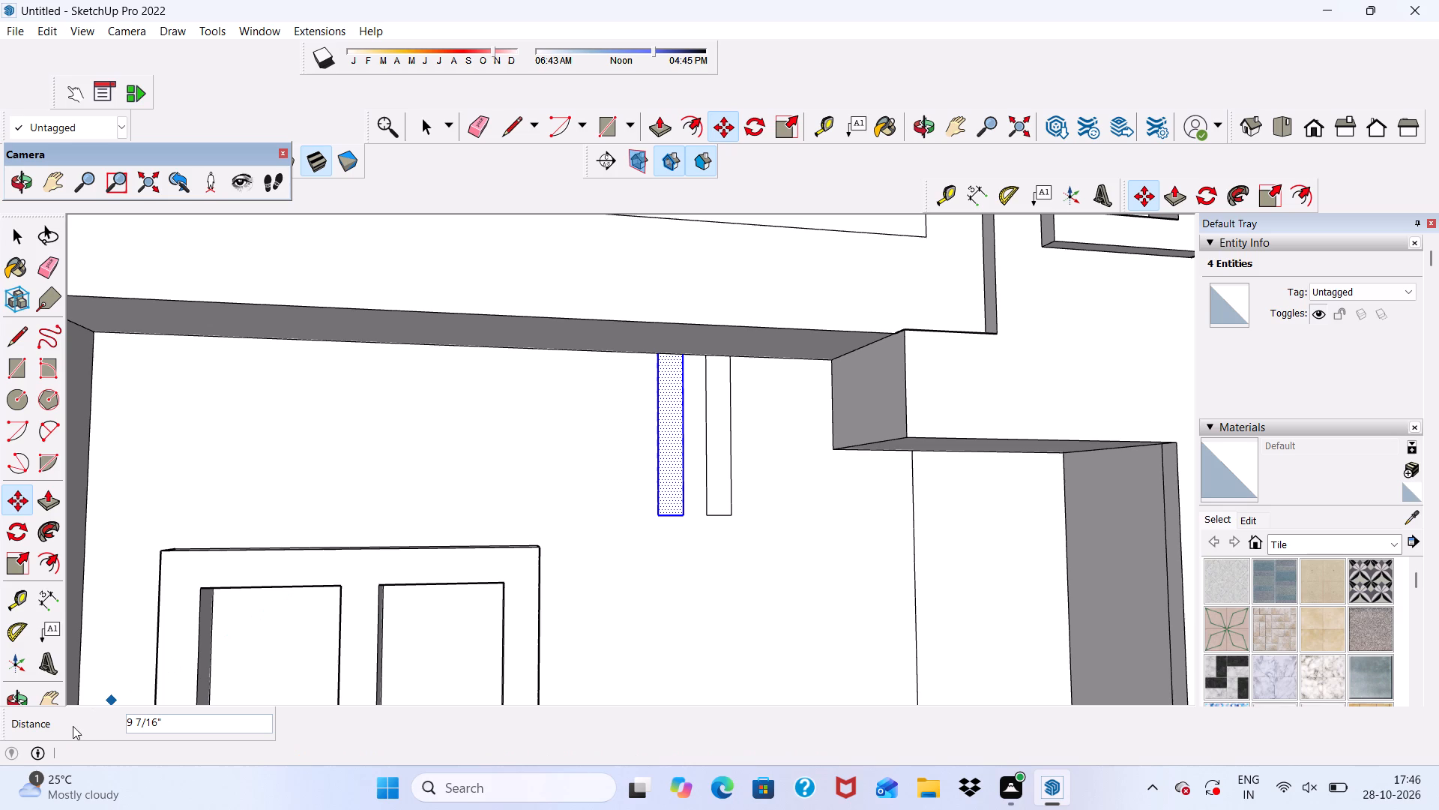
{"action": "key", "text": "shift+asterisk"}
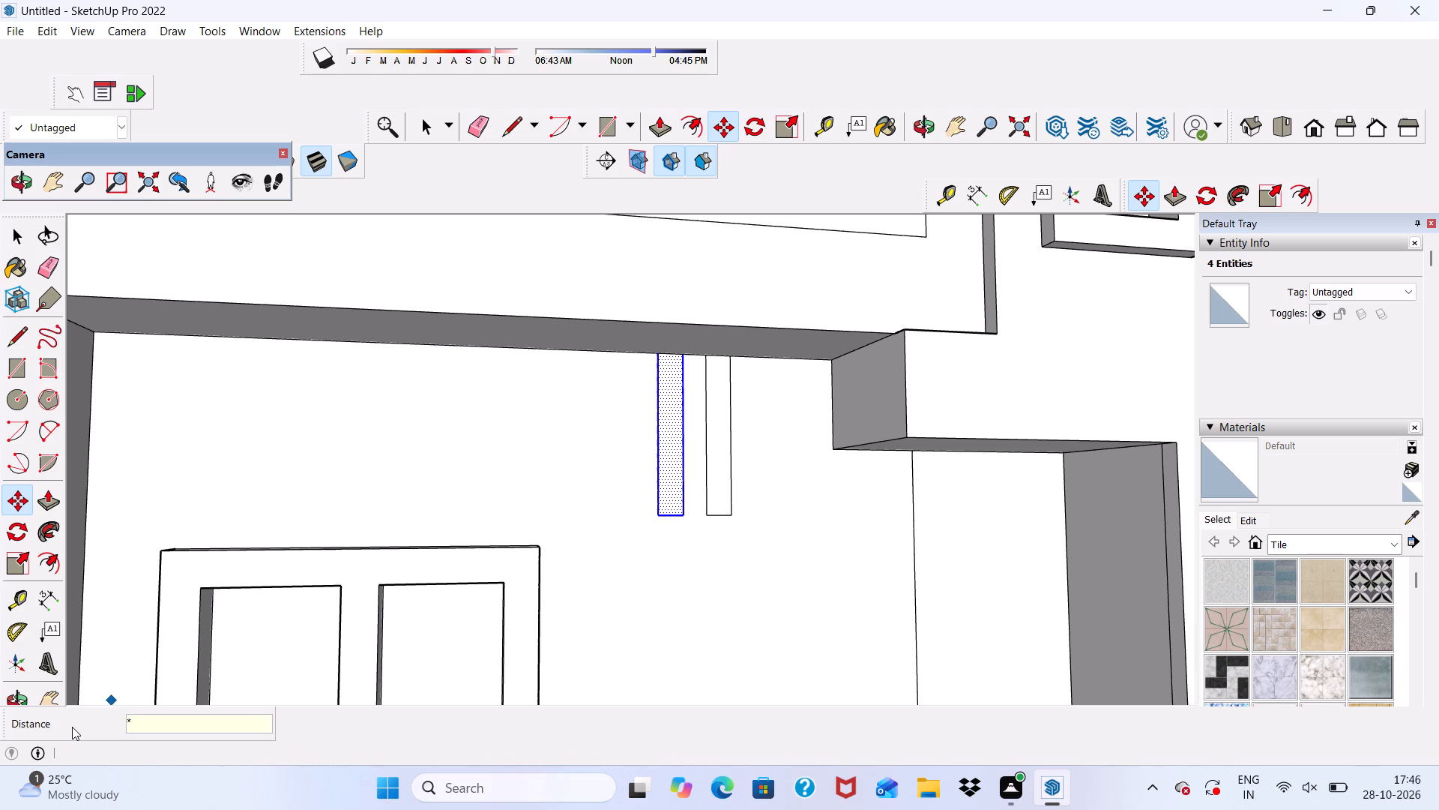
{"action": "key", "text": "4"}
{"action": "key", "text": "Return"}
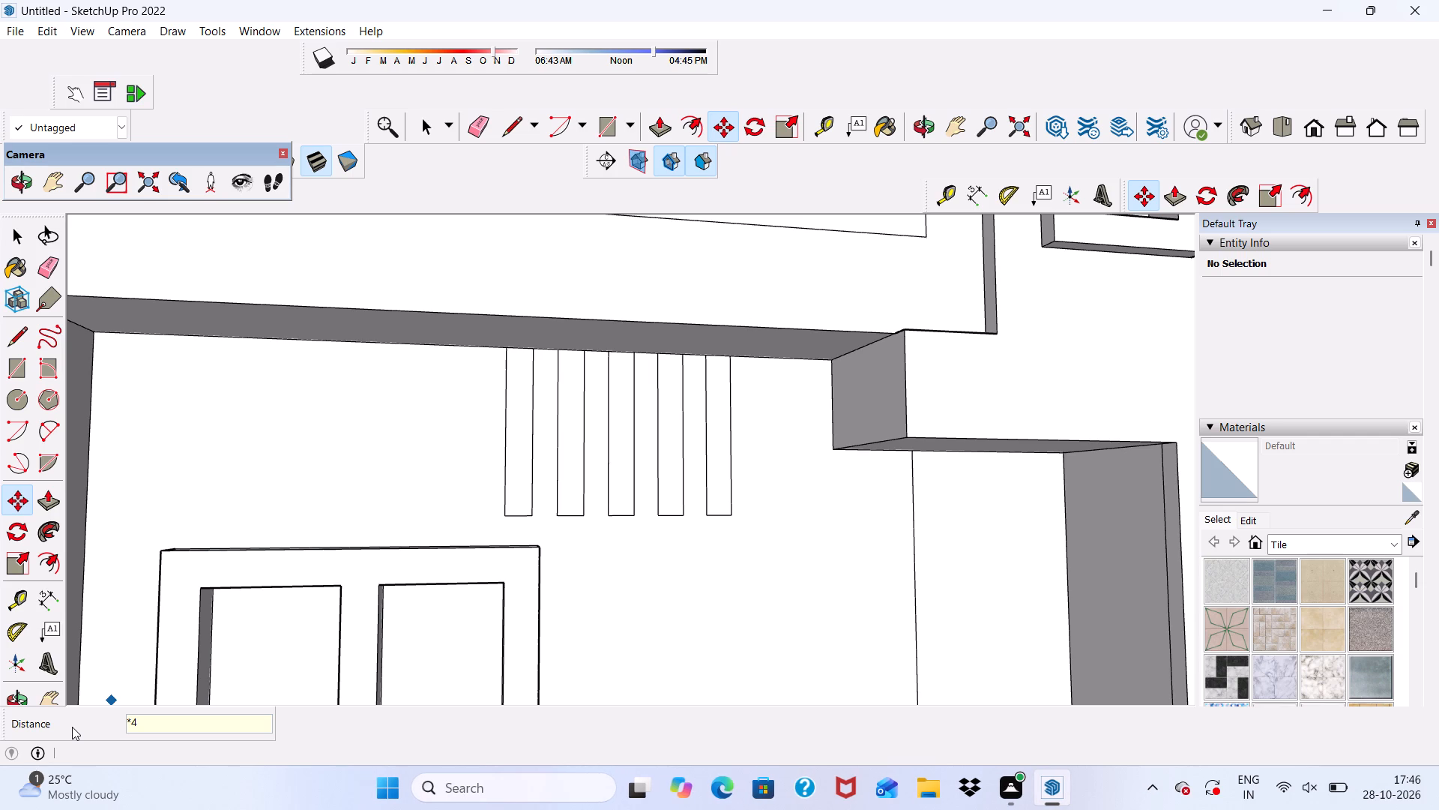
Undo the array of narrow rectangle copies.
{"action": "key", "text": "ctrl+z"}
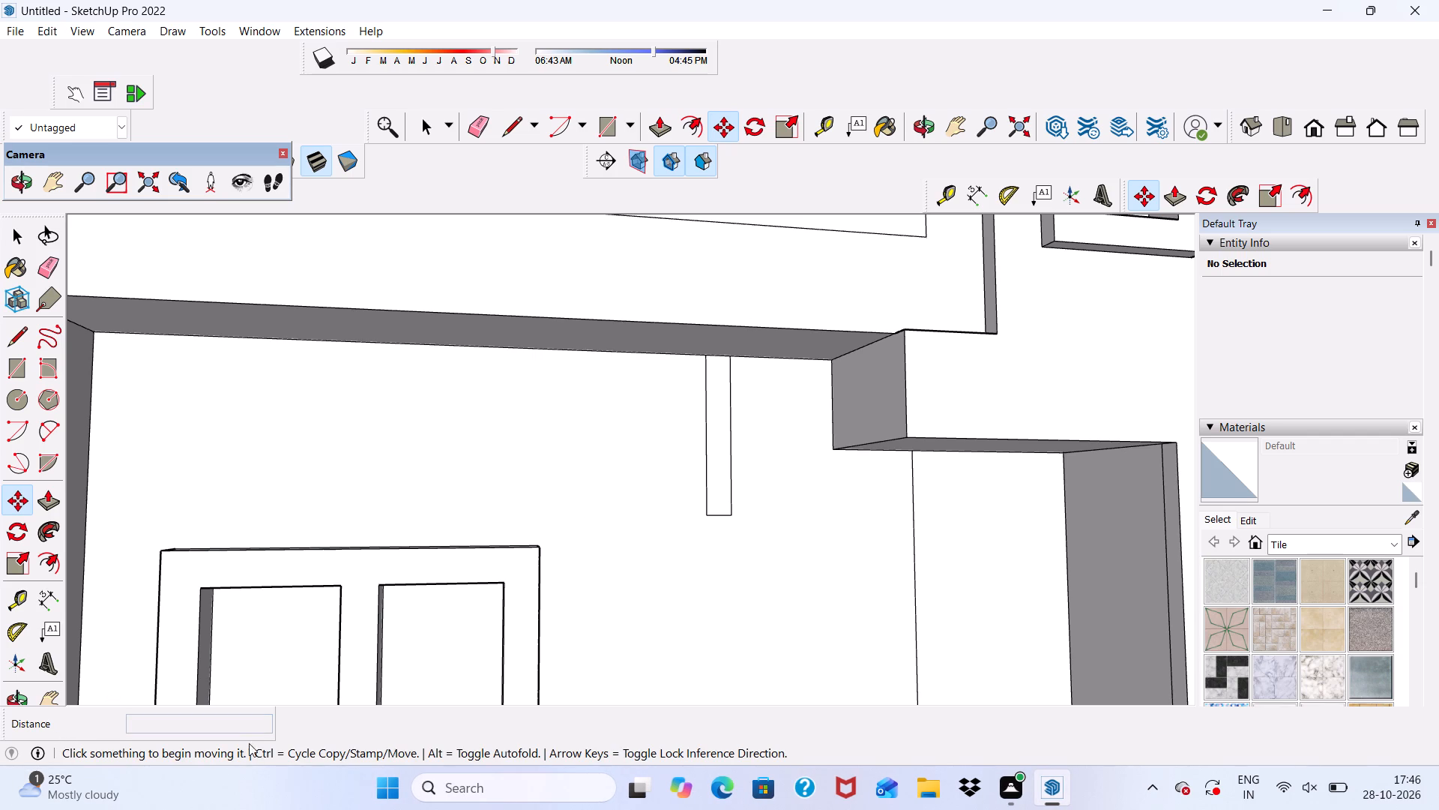
Move the narrow vertical rectangle under the balcony soffit about 11 9/16" along the wall, away from the door.
{"action": "scroll", "coordinate": [719, 472], "scroll_direction": "up", "scroll_amount": 1}
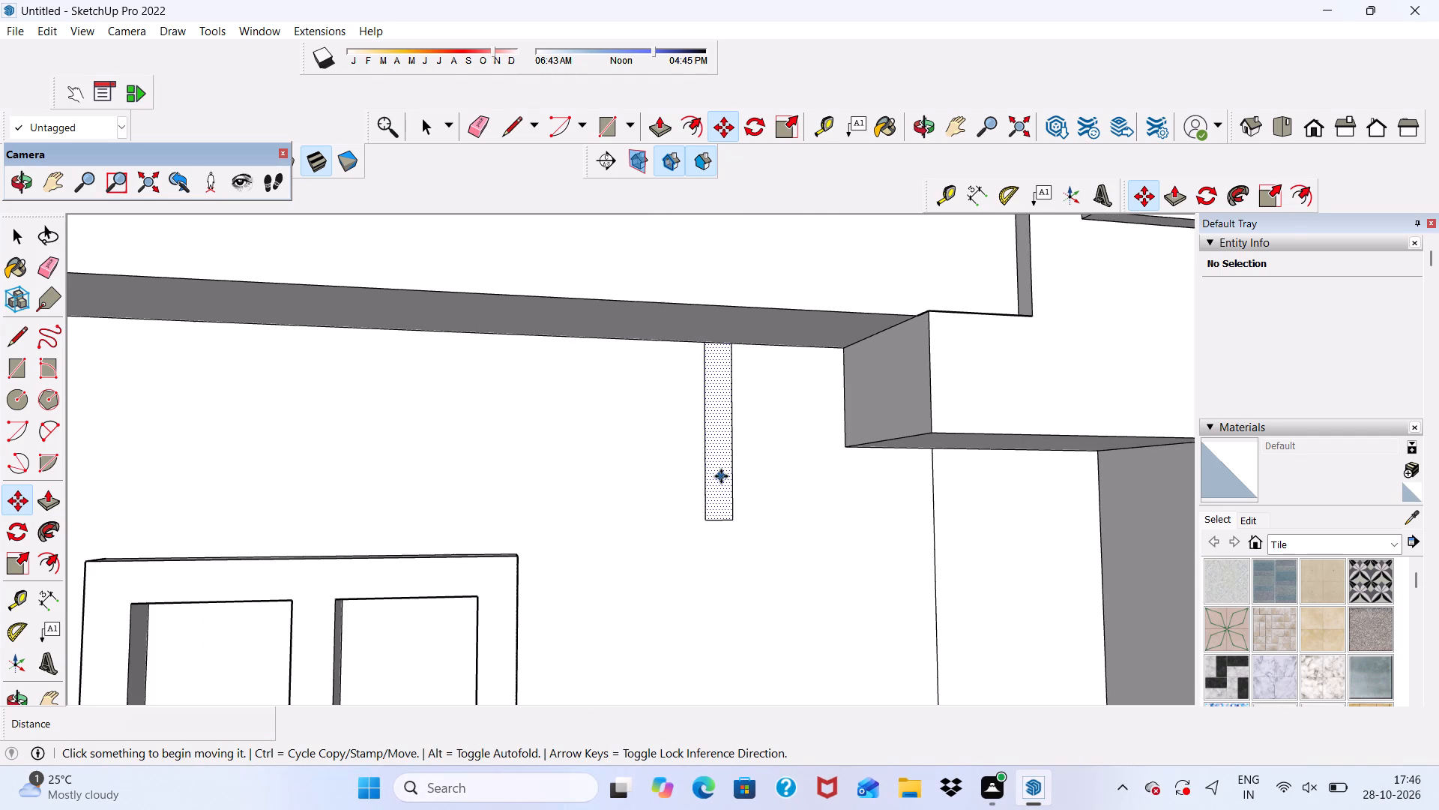
{"action": "left_click", "coordinate": [721, 476]}
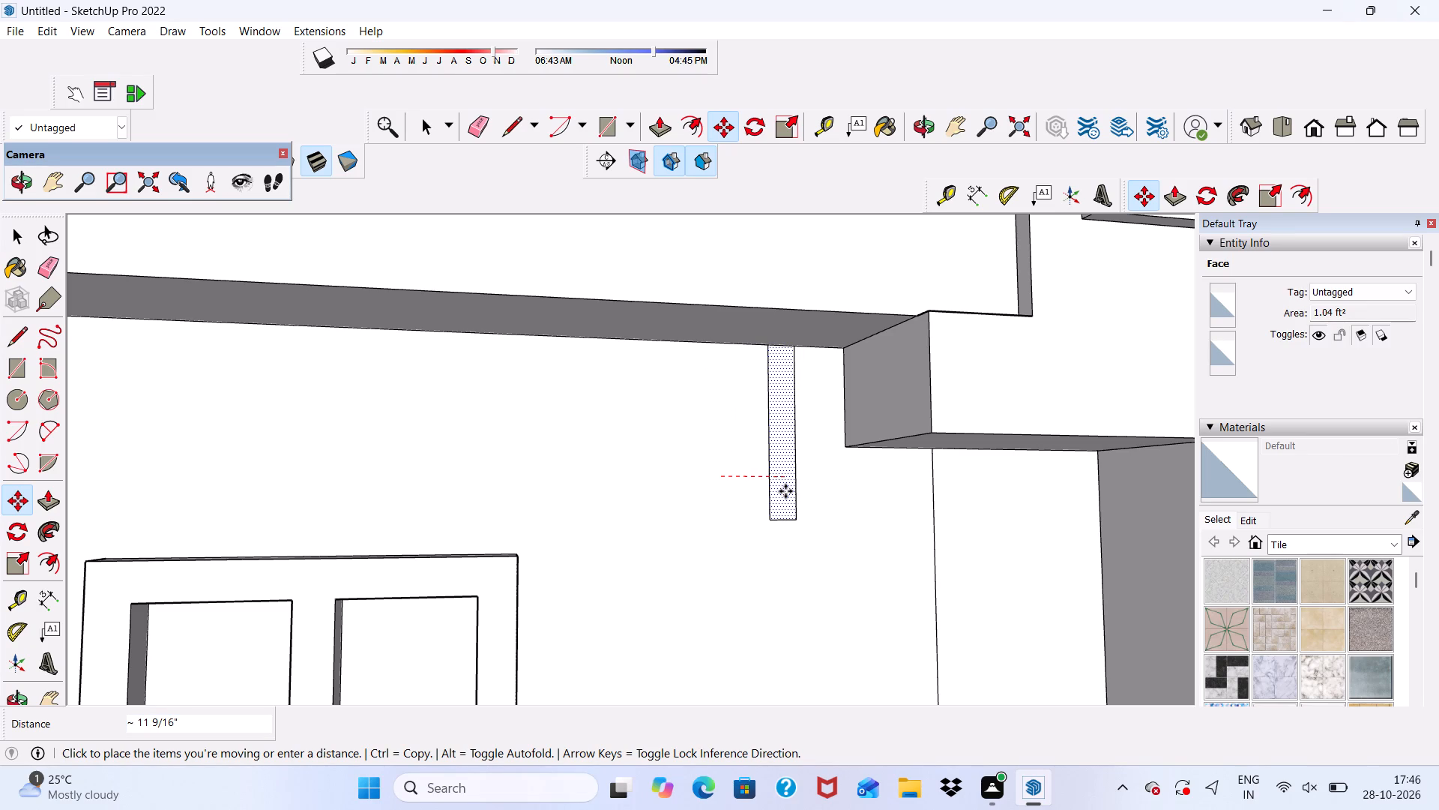
{"action": "left_click", "coordinate": [785, 491]}
Array the narrow rectangle along the wall toward the door as four copies spaced about 8 3/16" apart.
{"action": "left_click", "coordinate": [781, 499]}
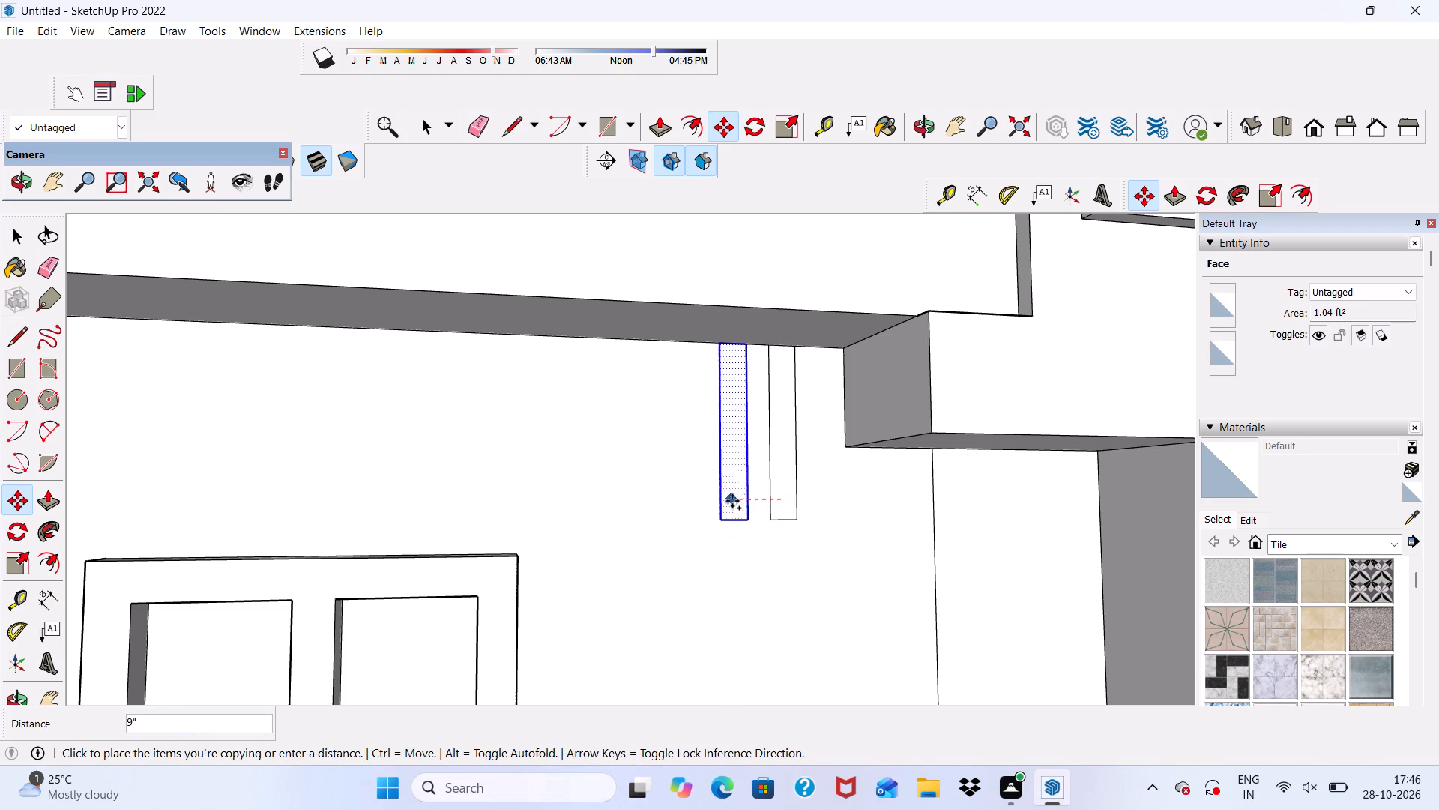
{"action": "left_click", "coordinate": [736, 506]}
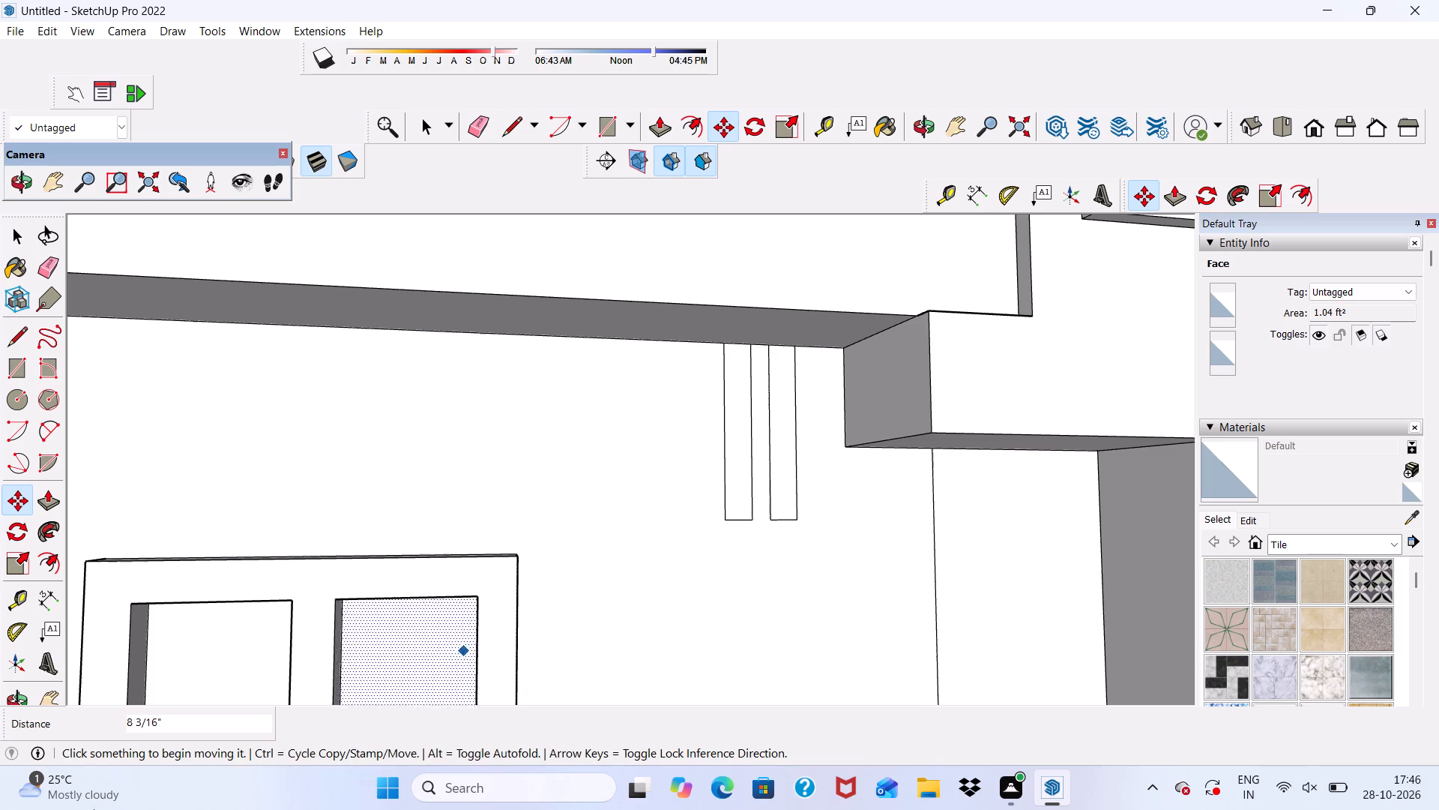
{"action": "key", "text": "shift+asterisk"}
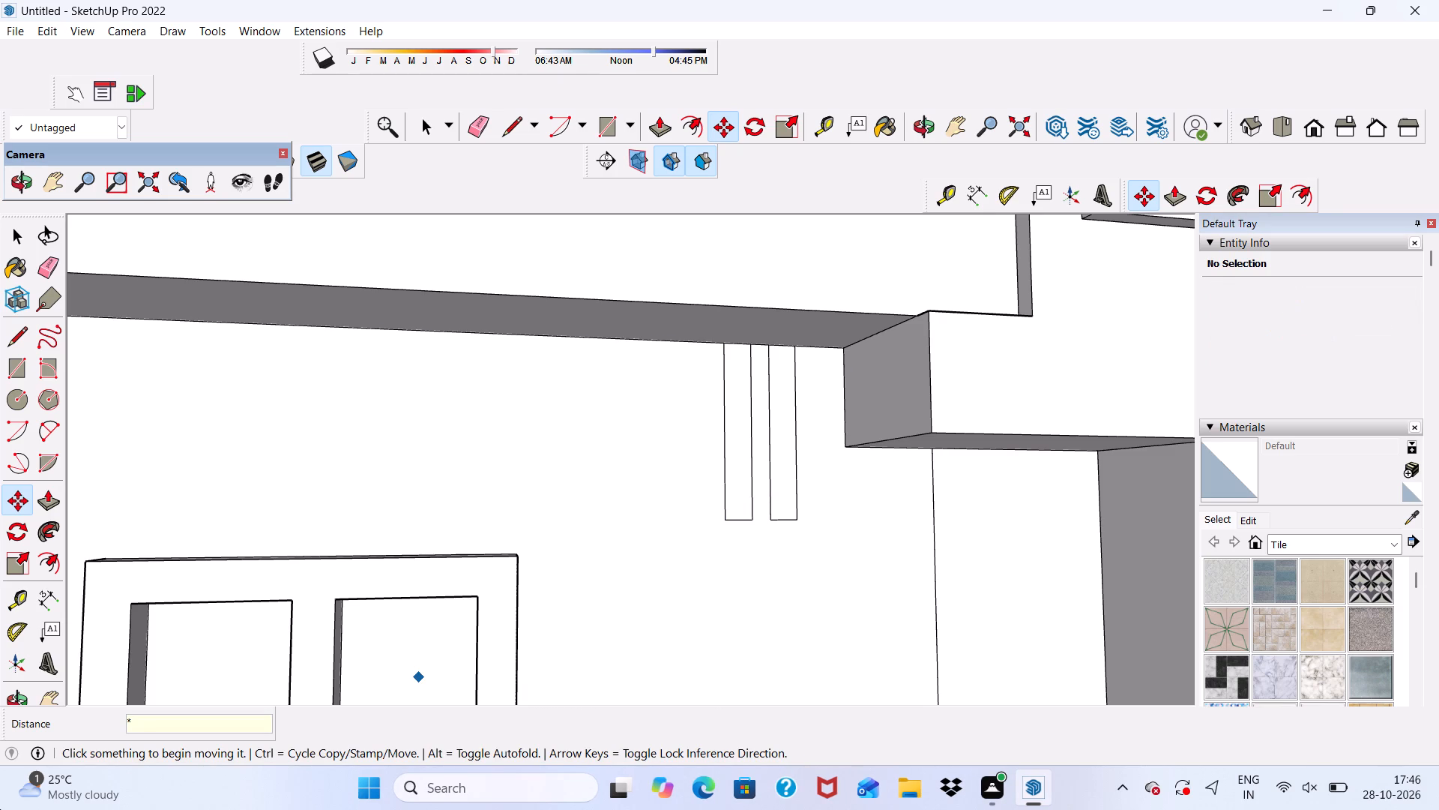
{"action": "key", "text": "4"}
{"action": "key", "text": "Return"}
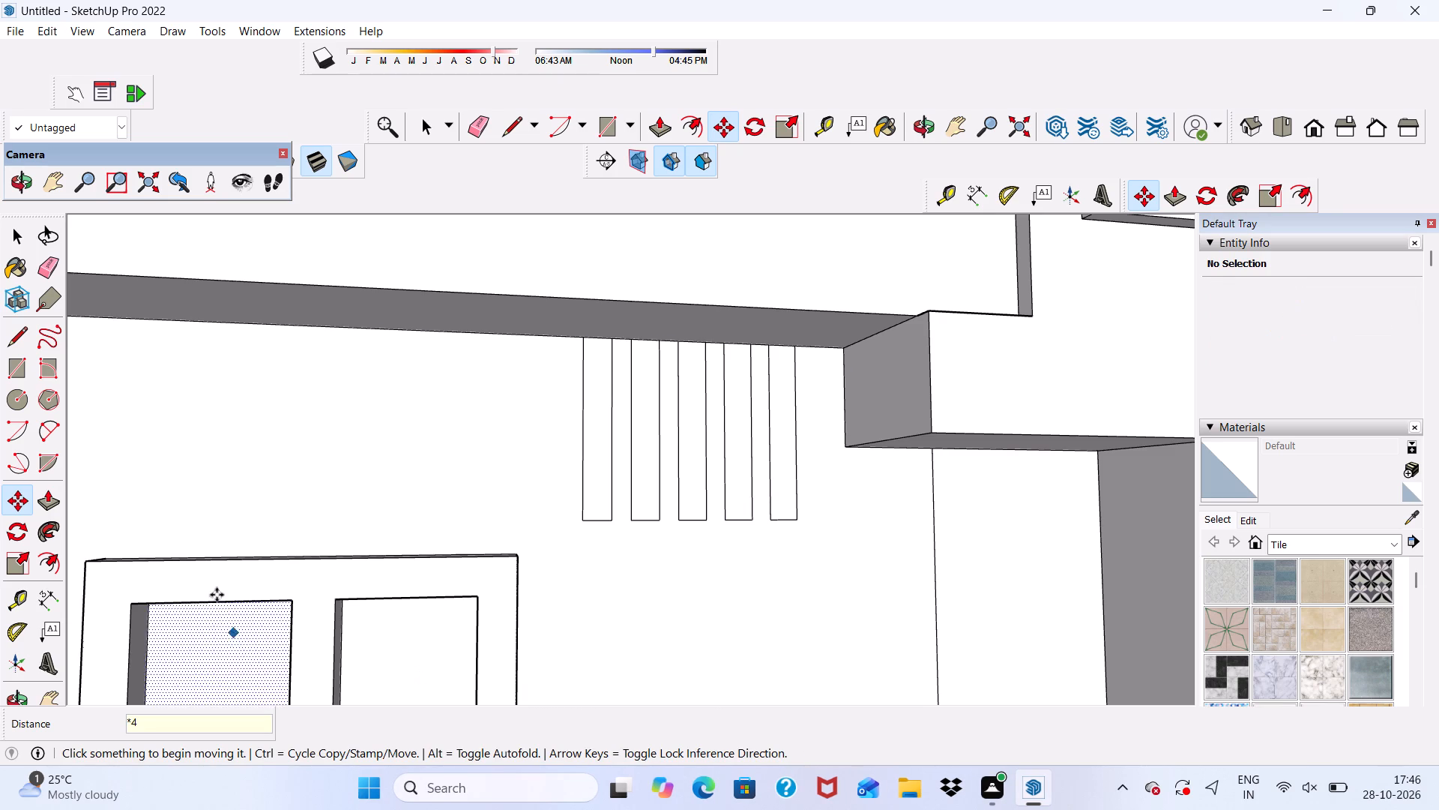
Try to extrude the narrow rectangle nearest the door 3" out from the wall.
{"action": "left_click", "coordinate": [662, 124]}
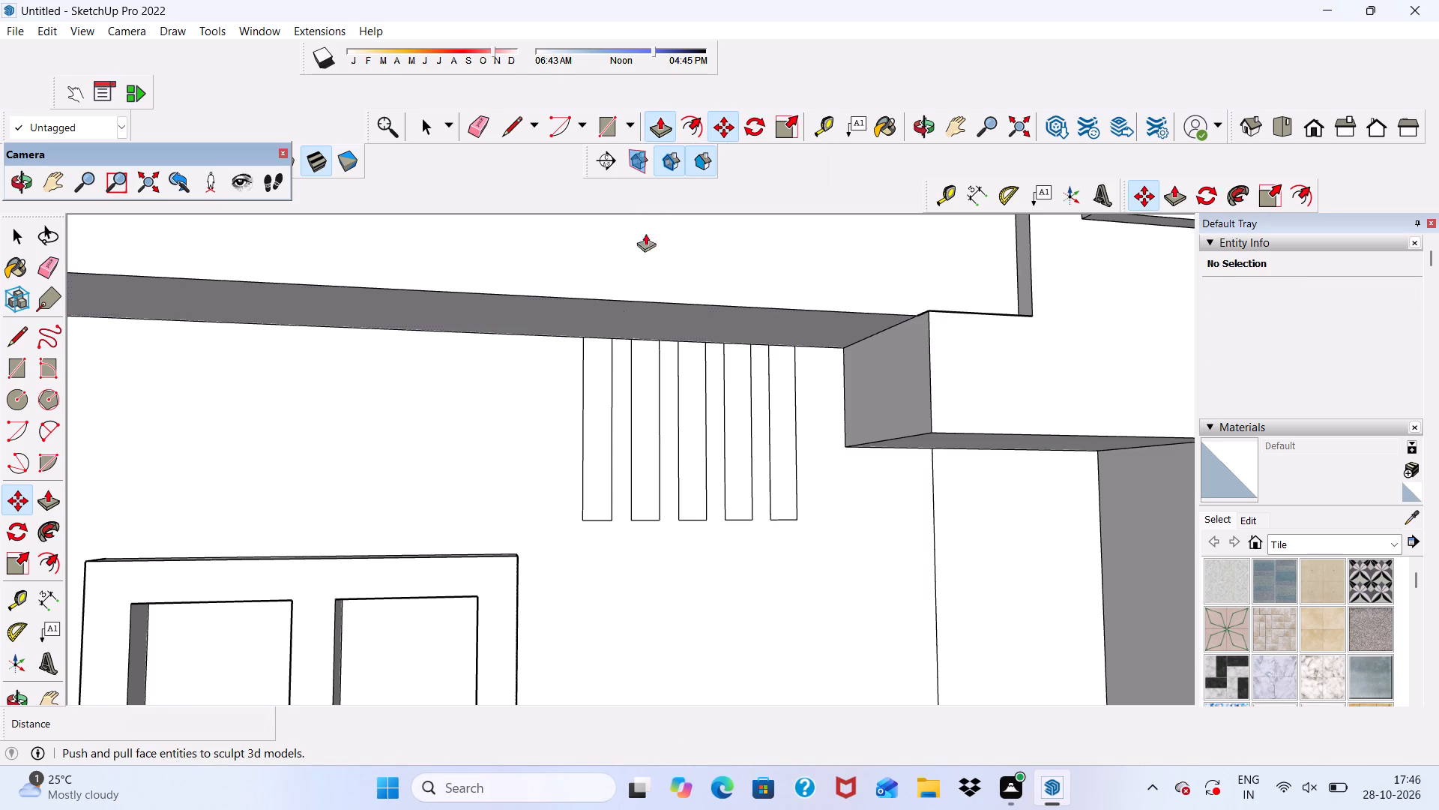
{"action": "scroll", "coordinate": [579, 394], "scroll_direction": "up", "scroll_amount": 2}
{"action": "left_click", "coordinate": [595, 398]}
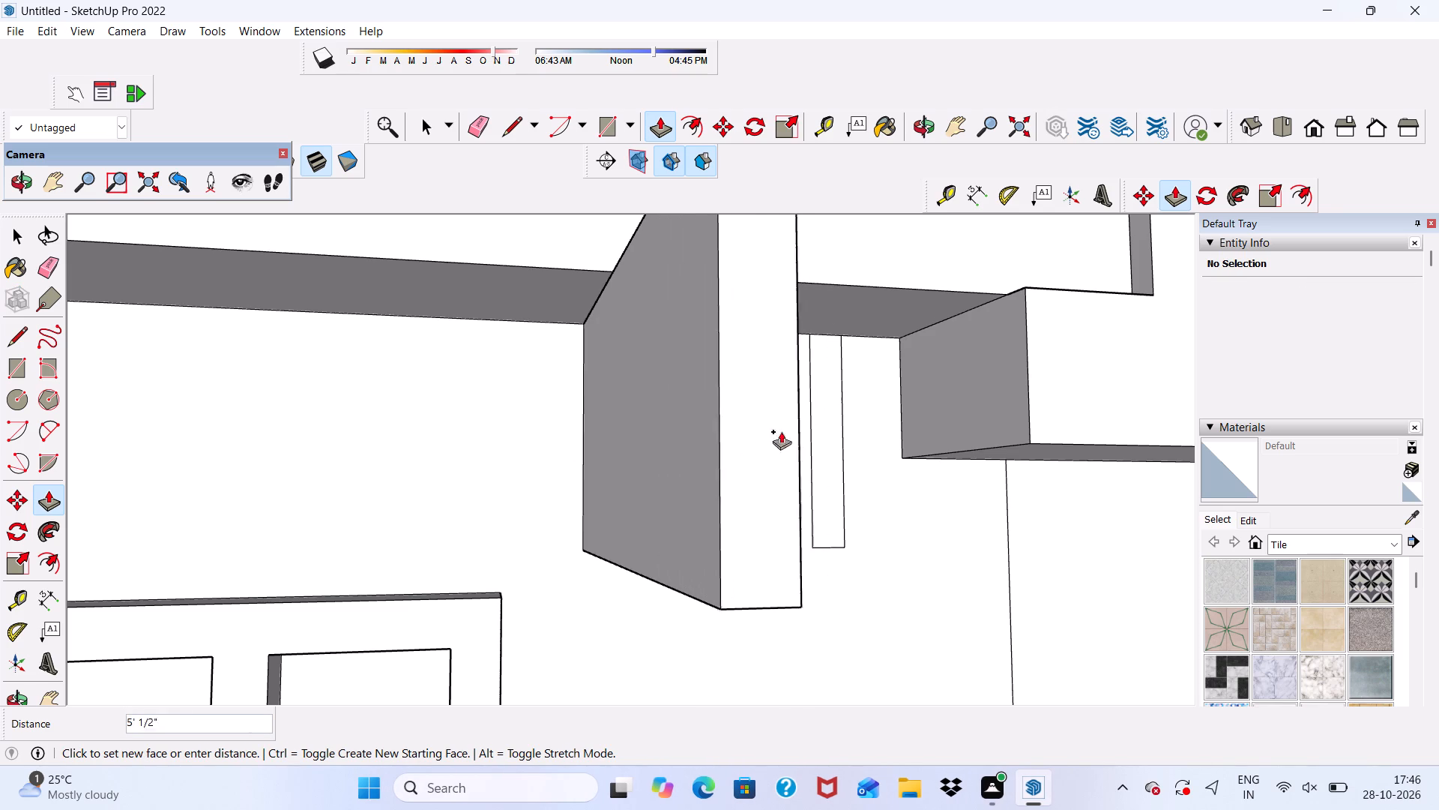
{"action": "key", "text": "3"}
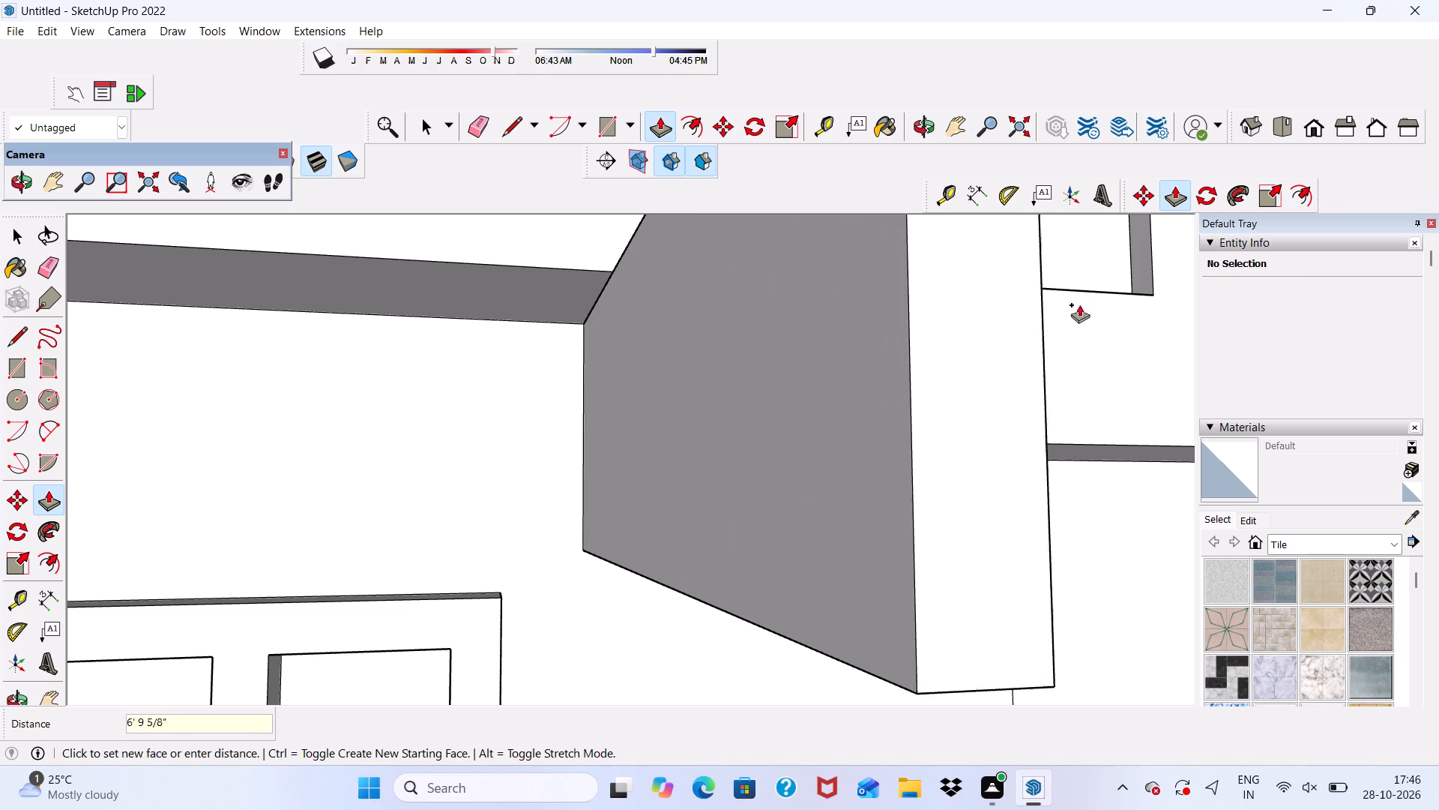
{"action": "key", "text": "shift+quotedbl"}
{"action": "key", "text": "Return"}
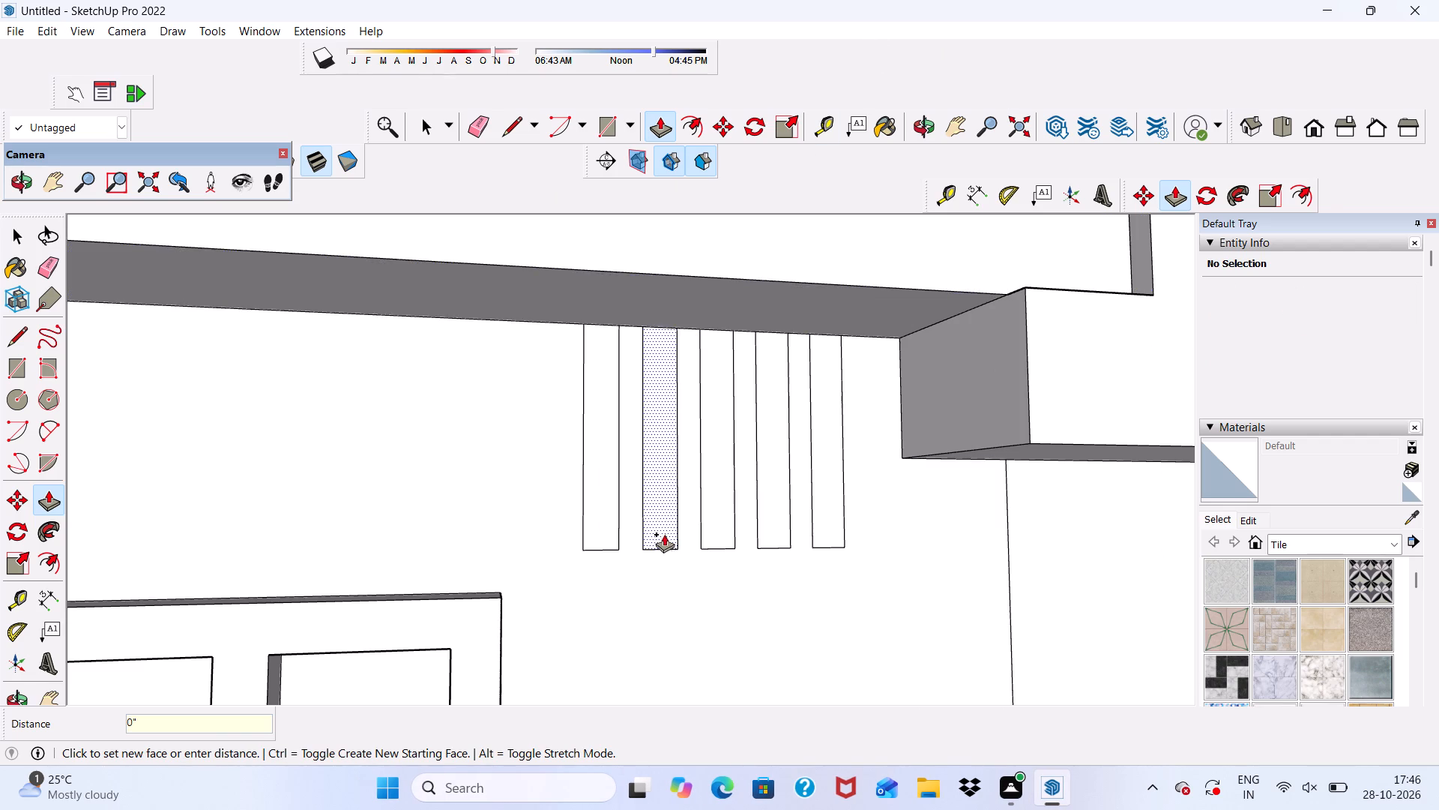
Extrude the narrow rectangle nearest the door 3" out from the porch wall.
{"action": "scroll", "coordinate": [680, 555], "scroll_direction": "up", "scroll_amount": 3}
{"action": "scroll", "coordinate": [581, 515], "scroll_direction": "up", "scroll_amount": 2}
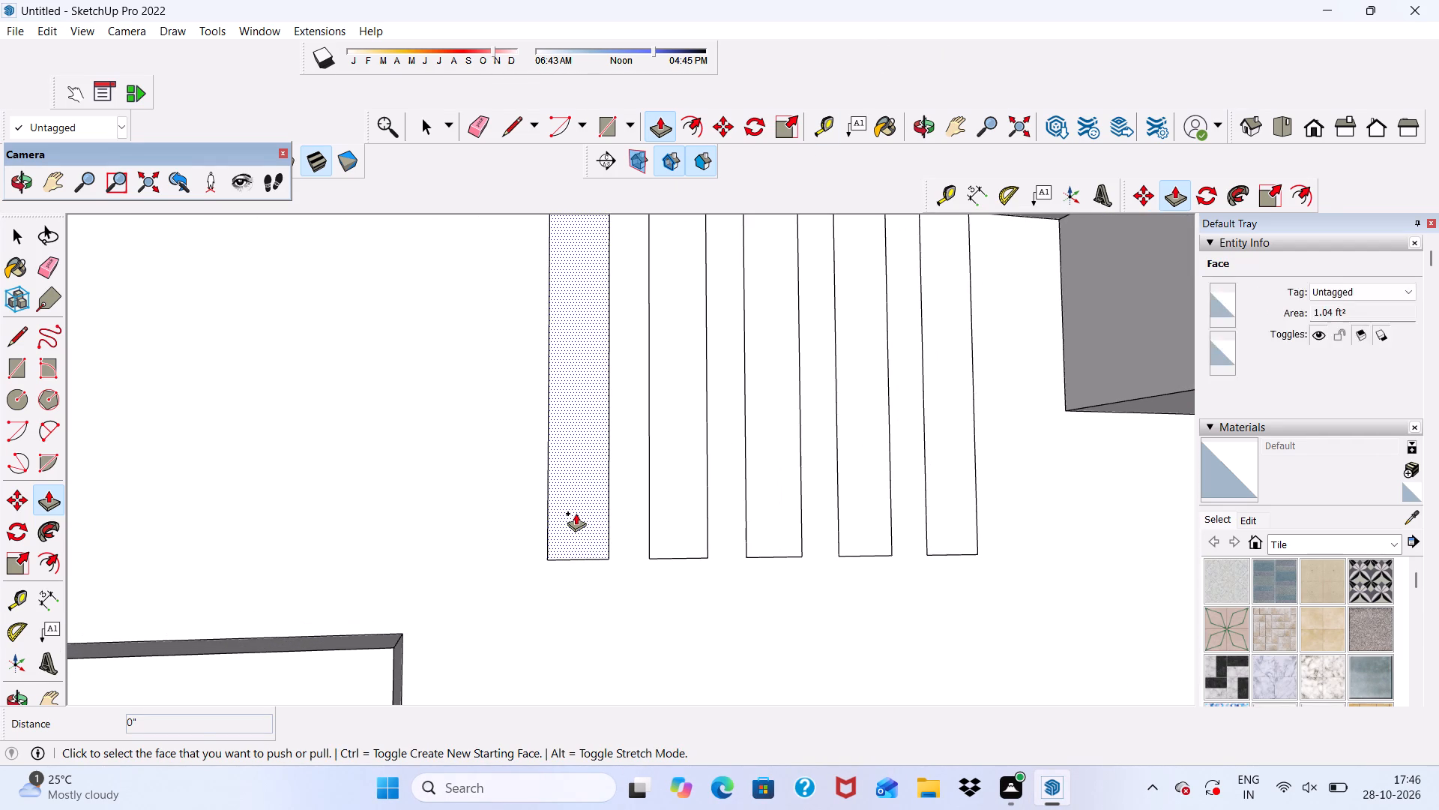
{"action": "left_click", "coordinate": [576, 513]}
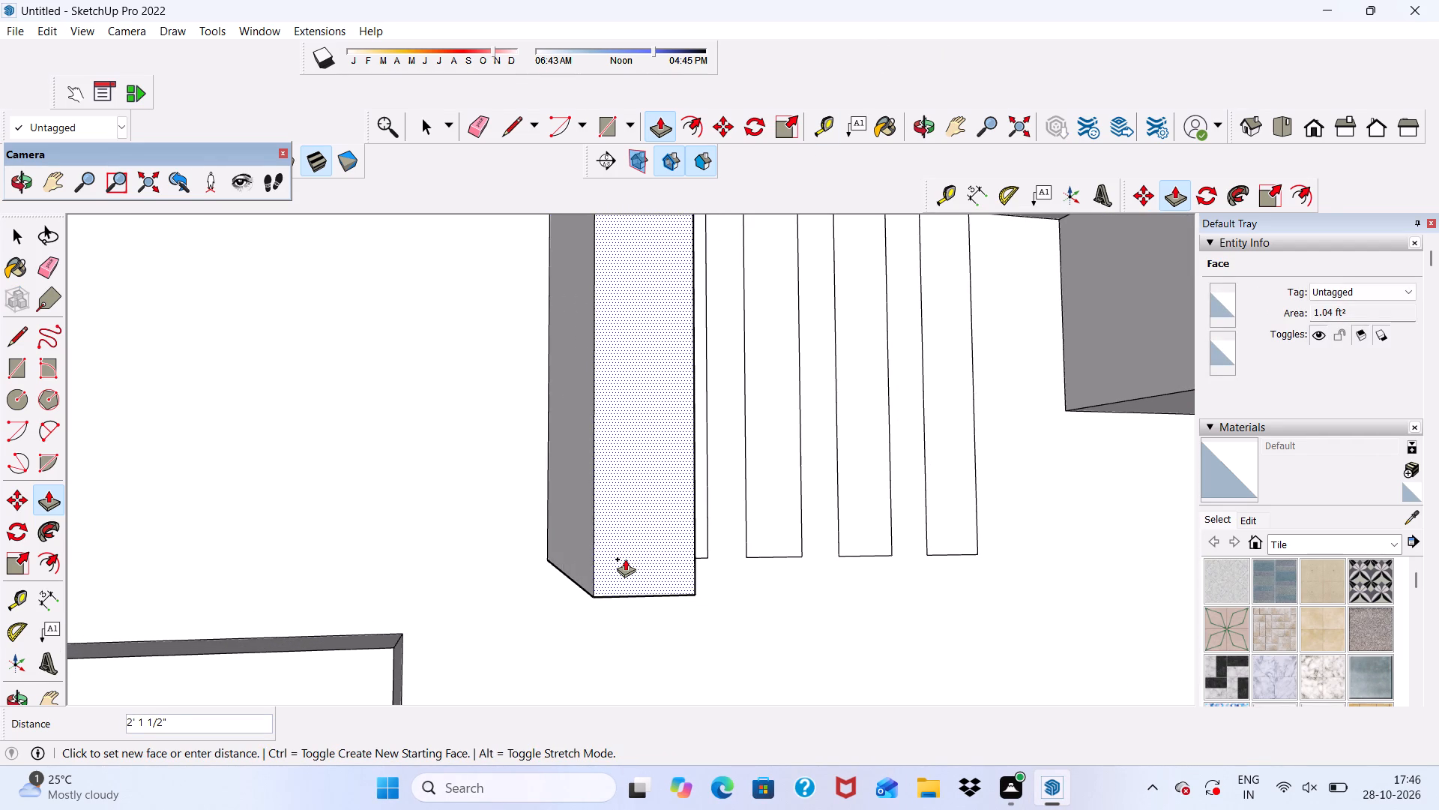
{"action": "key", "text": "3"}
{"action": "key", "text": "shift+quotedbl"}
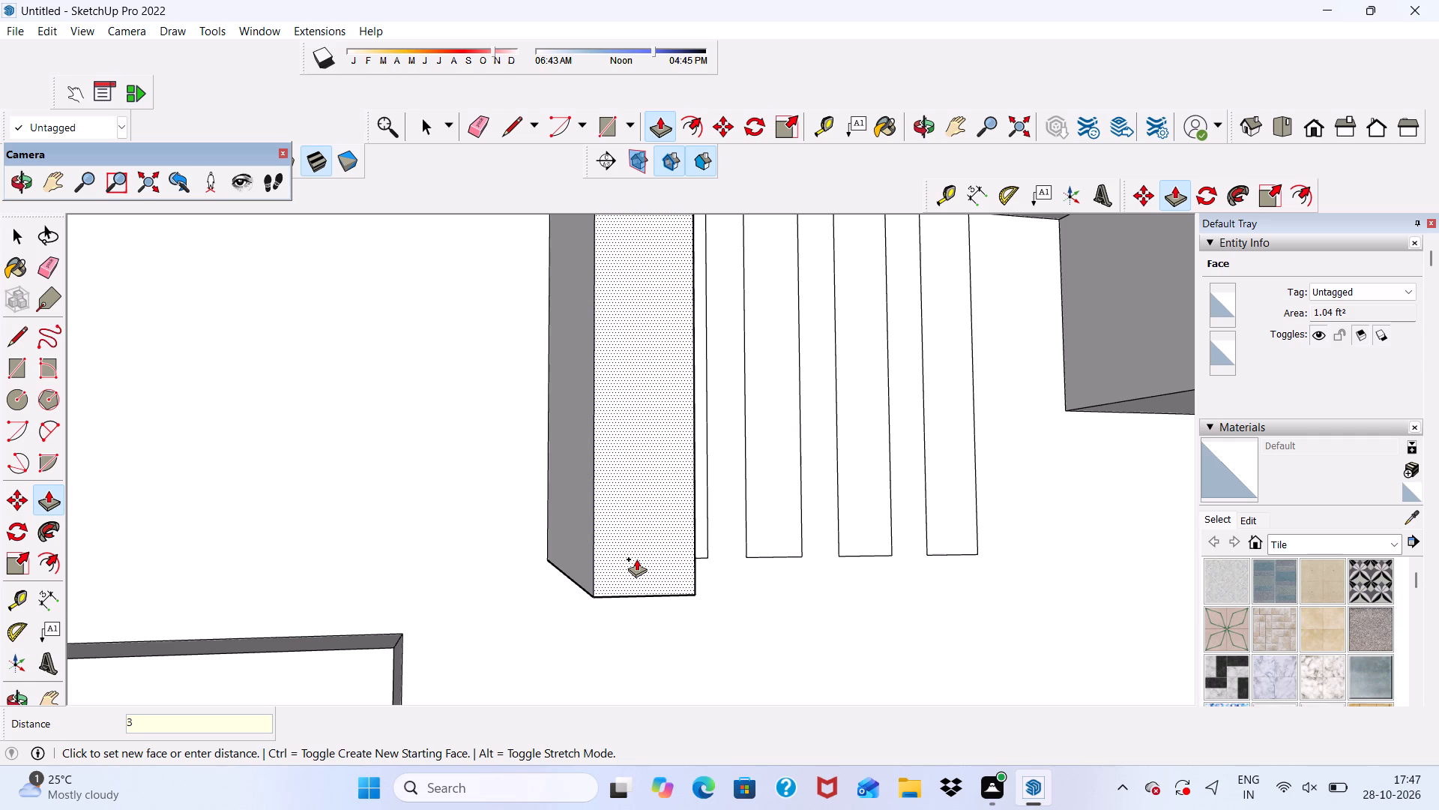
{"action": "key", "text": "Return"}
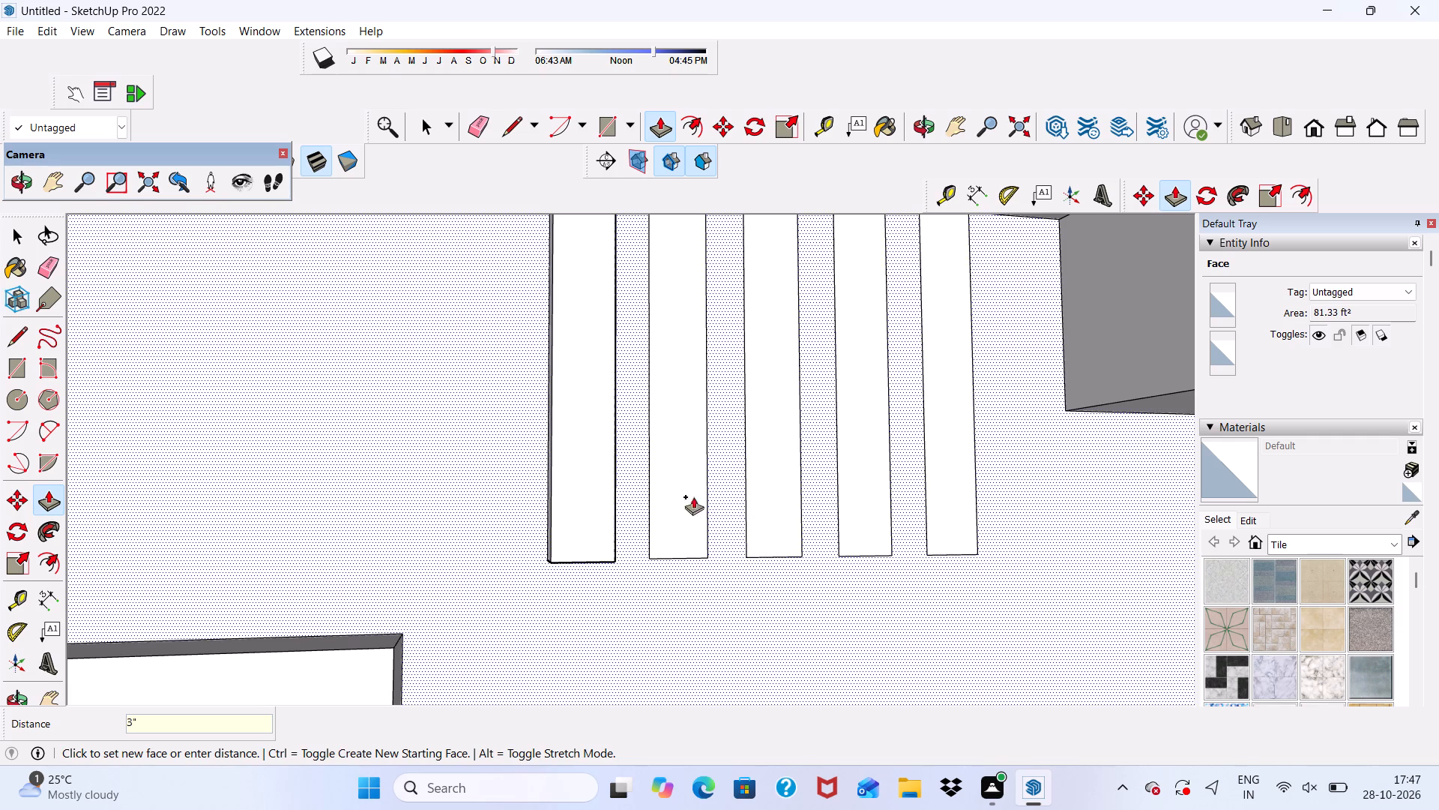
Extrude the next three narrow rectangles 3" out from the wall, matching the depth of the strip nearest the door.
{"action": "scroll", "coordinate": [729, 484], "scroll_direction": "up", "scroll_amount": 4}
{"action": "left_click", "coordinate": [626, 490]}
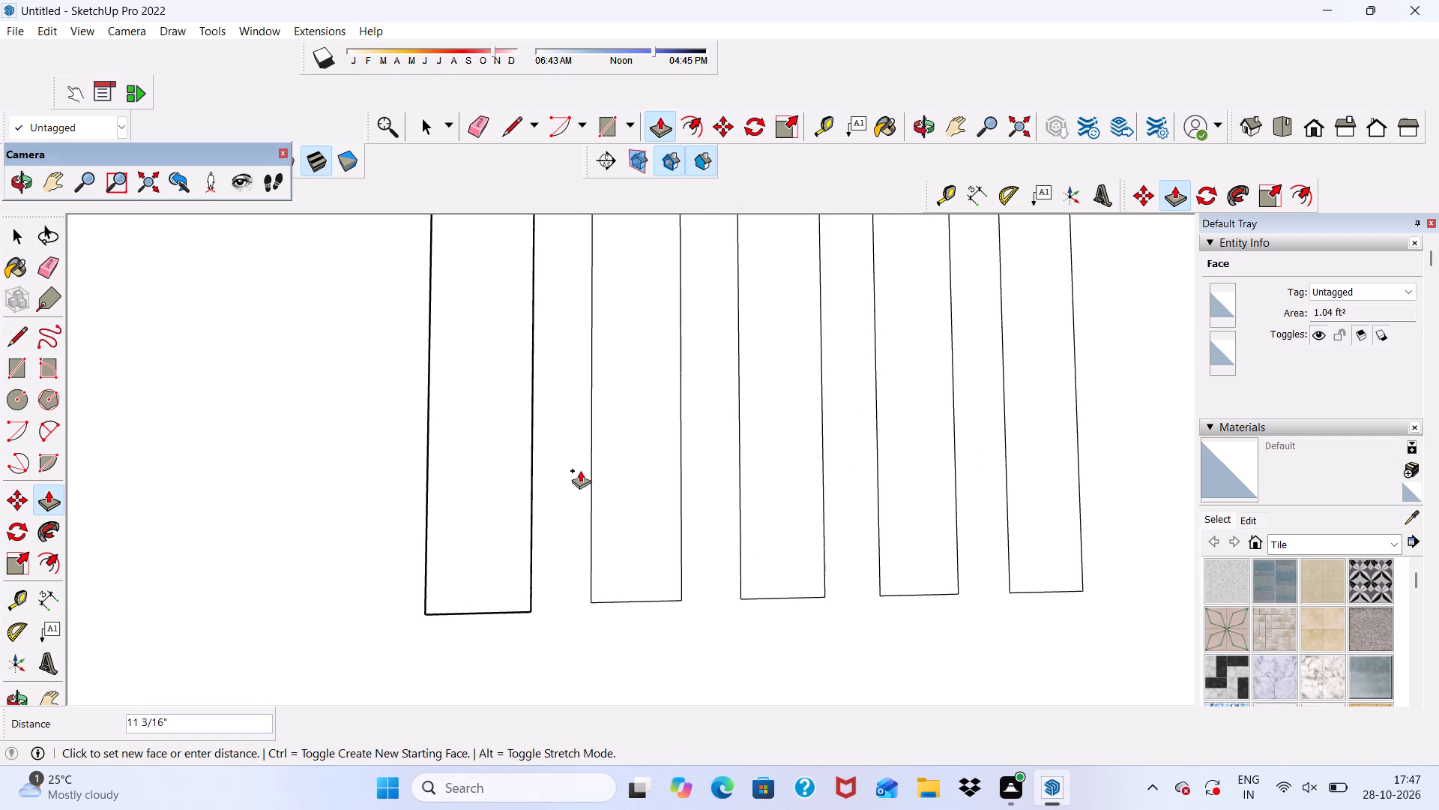
{"action": "scroll", "coordinate": [570, 448], "scroll_direction": "up", "scroll_amount": 4}
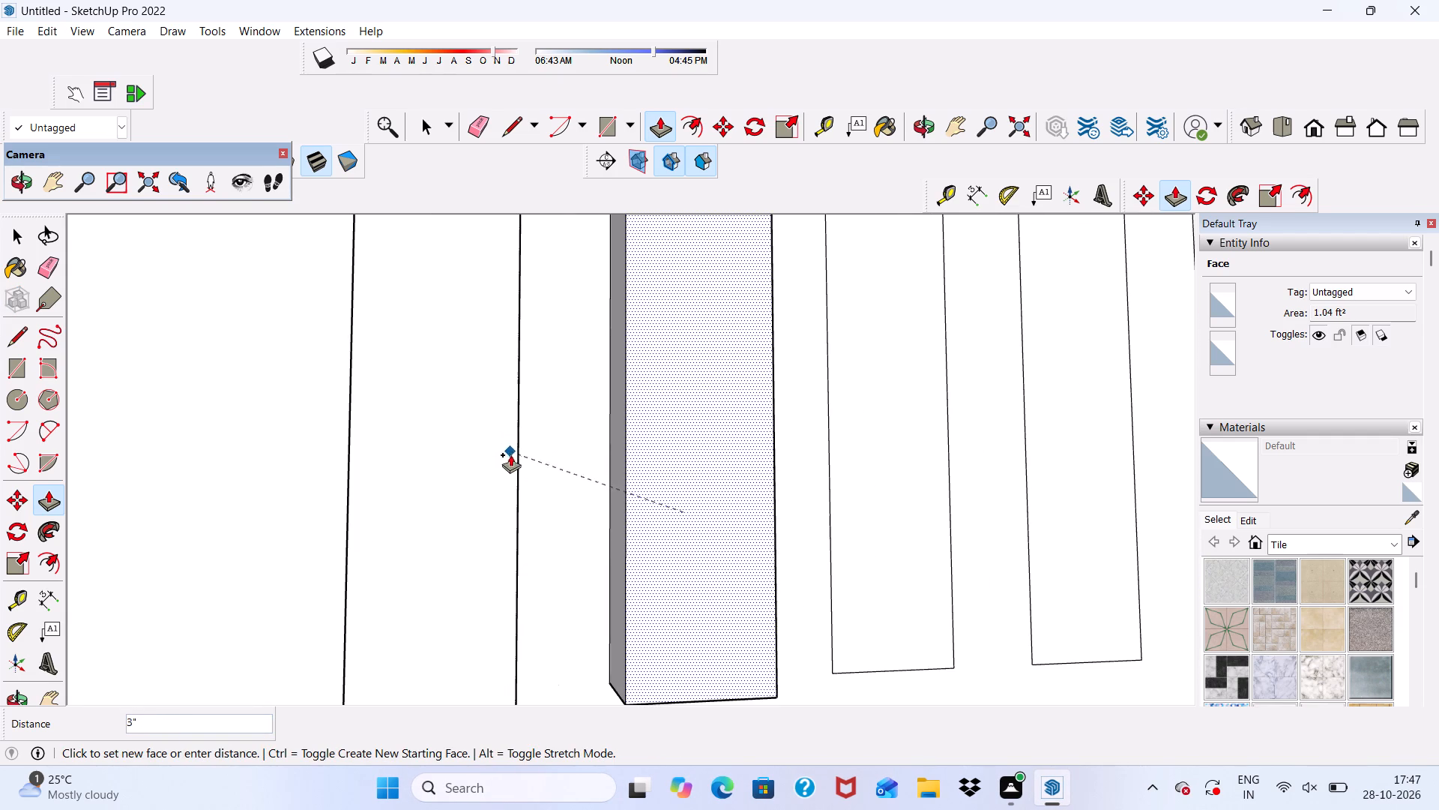
{"action": "left_click", "coordinate": [516, 471]}
{"action": "left_click", "coordinate": [889, 539]}
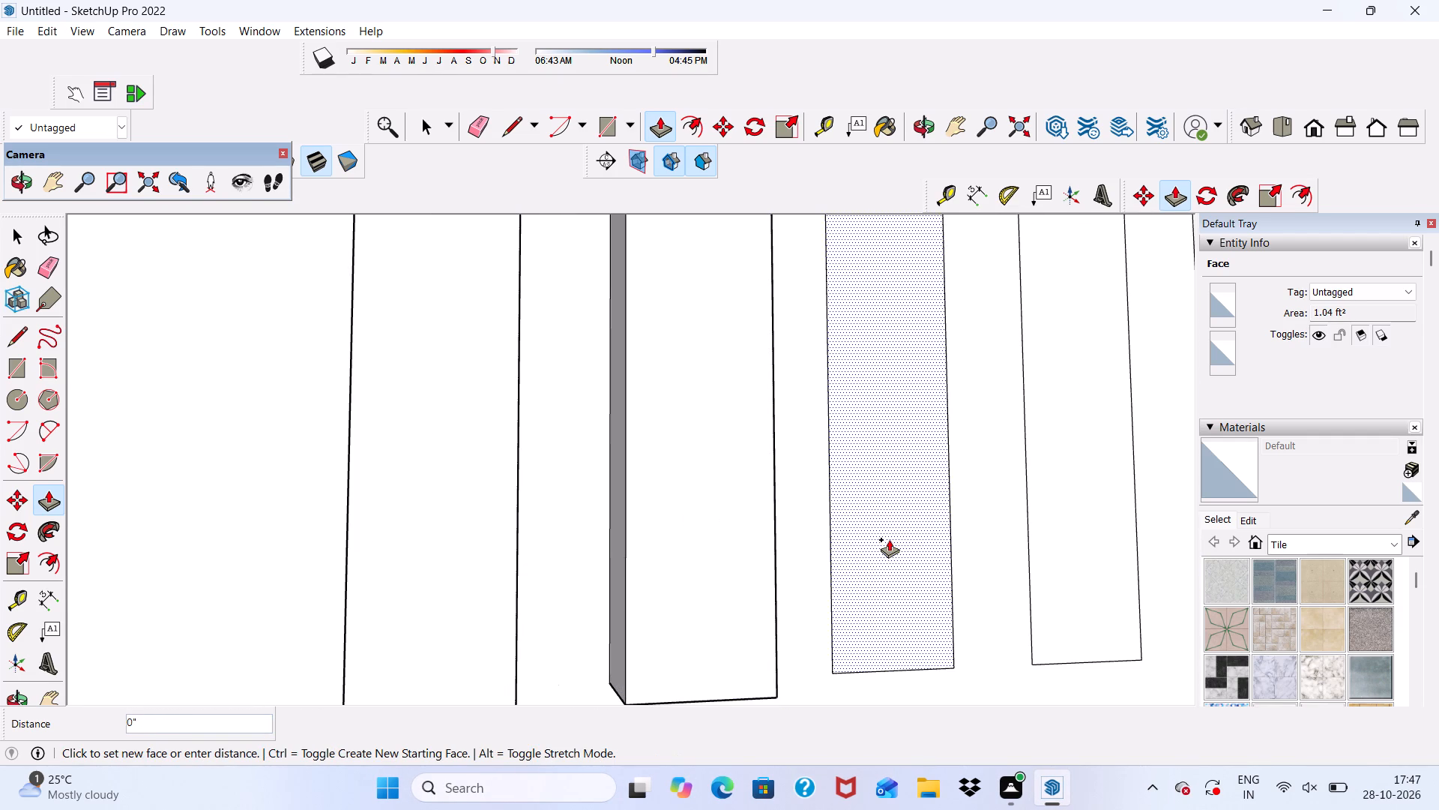
{"action": "scroll", "coordinate": [827, 491], "scroll_direction": "down", "scroll_amount": 5}
{"action": "middle_click_drag", "start_coordinate": [833, 494], "coordinate": [624, 580]}
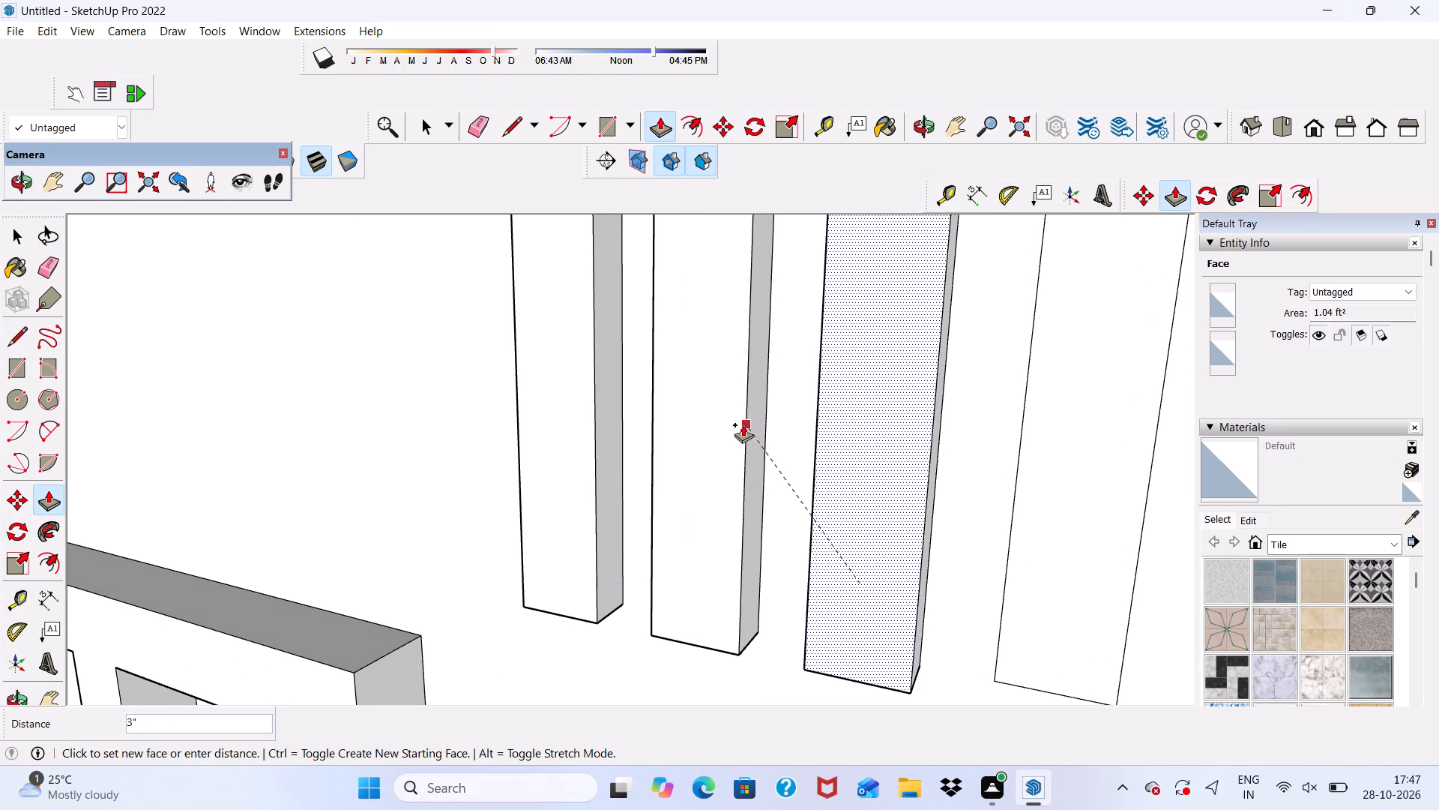
{"action": "left_click", "coordinate": [750, 419]}
{"action": "scroll", "coordinate": [651, 421], "scroll_direction": "down", "scroll_amount": 5}
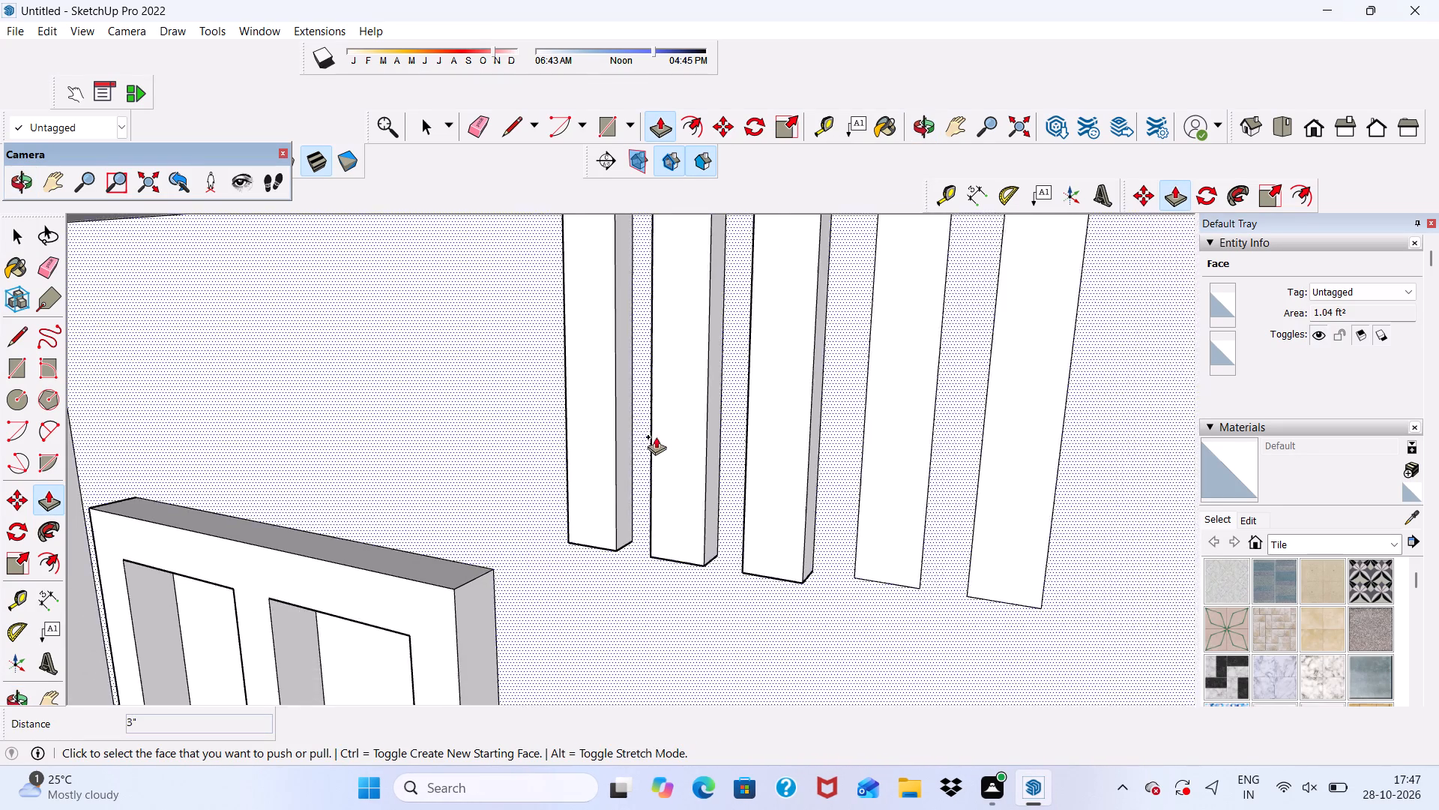
{"action": "scroll", "coordinate": [654, 428], "scroll_direction": "down", "scroll_amount": 4}
{"action": "scroll", "coordinate": [843, 495], "scroll_direction": "up", "scroll_amount": 5}
{"action": "left_click", "coordinate": [809, 470]}
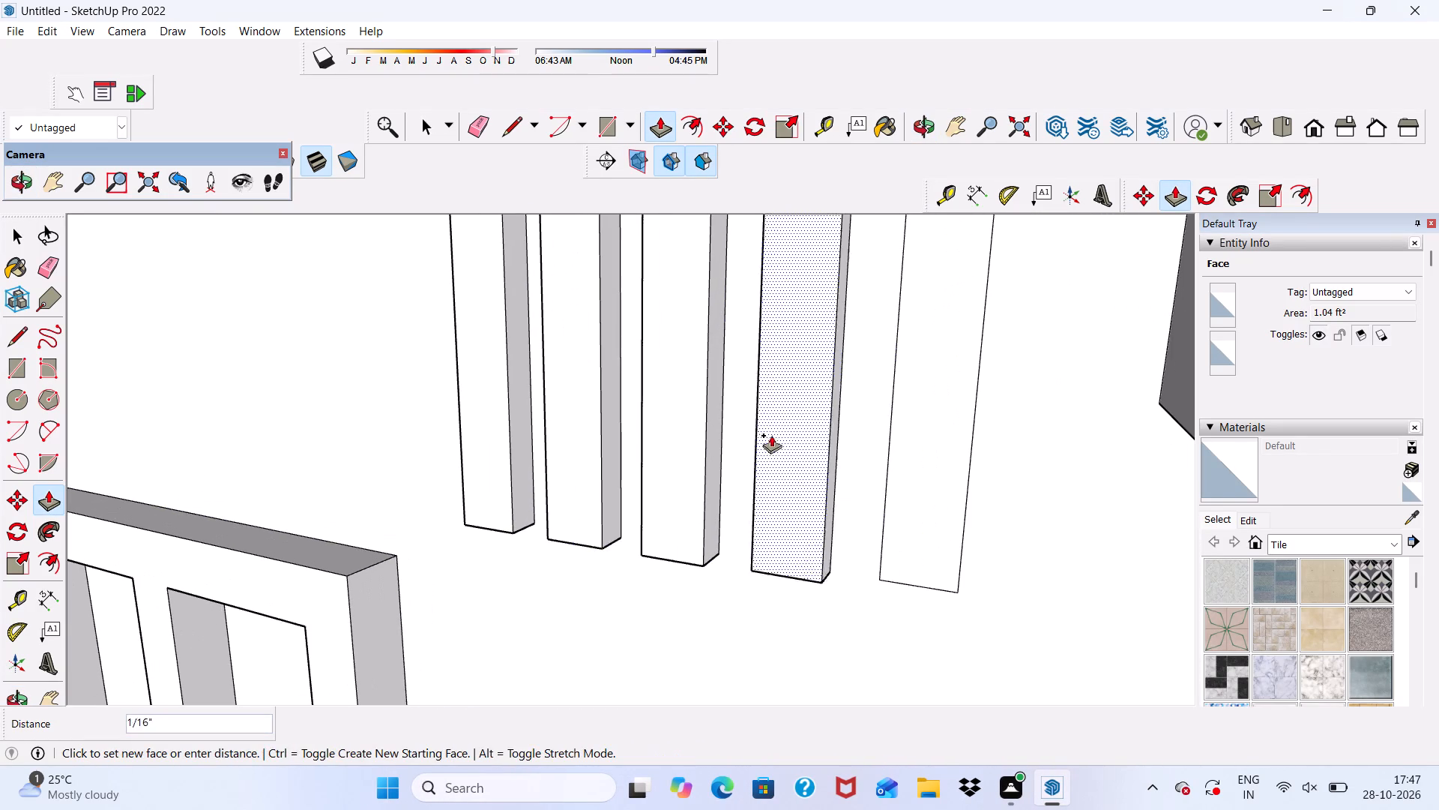
Complete the fourth strip's 3" projection and extrude the last narrow rectangle from the porch wall to the same 3" depth.
{"action": "scroll", "coordinate": [667, 376], "scroll_direction": "down", "scroll_amount": 2}
{"action": "middle_click_drag", "start_coordinate": [675, 381], "coordinate": [815, 391]}
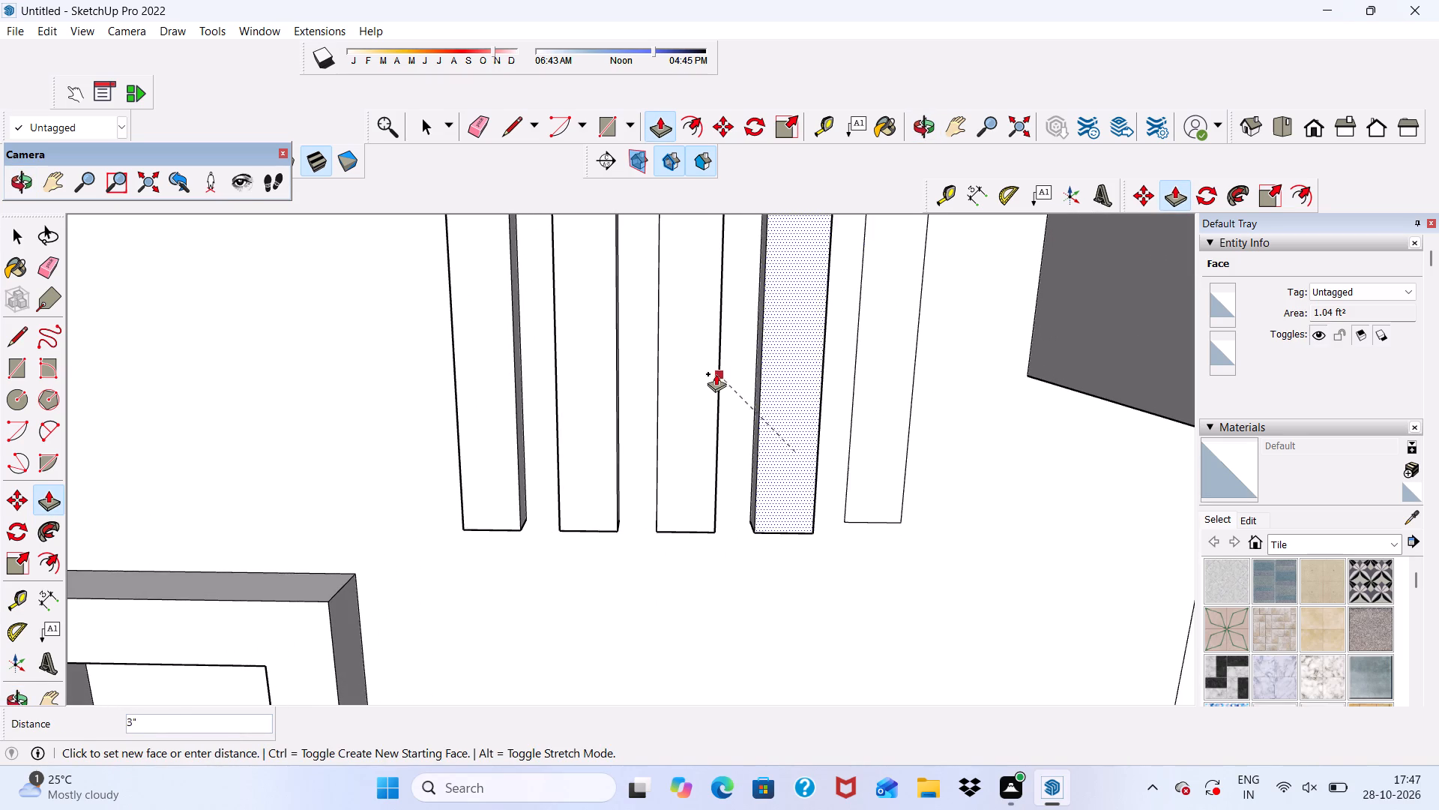
{"action": "scroll", "coordinate": [716, 369], "scroll_direction": "up", "scroll_amount": 3}
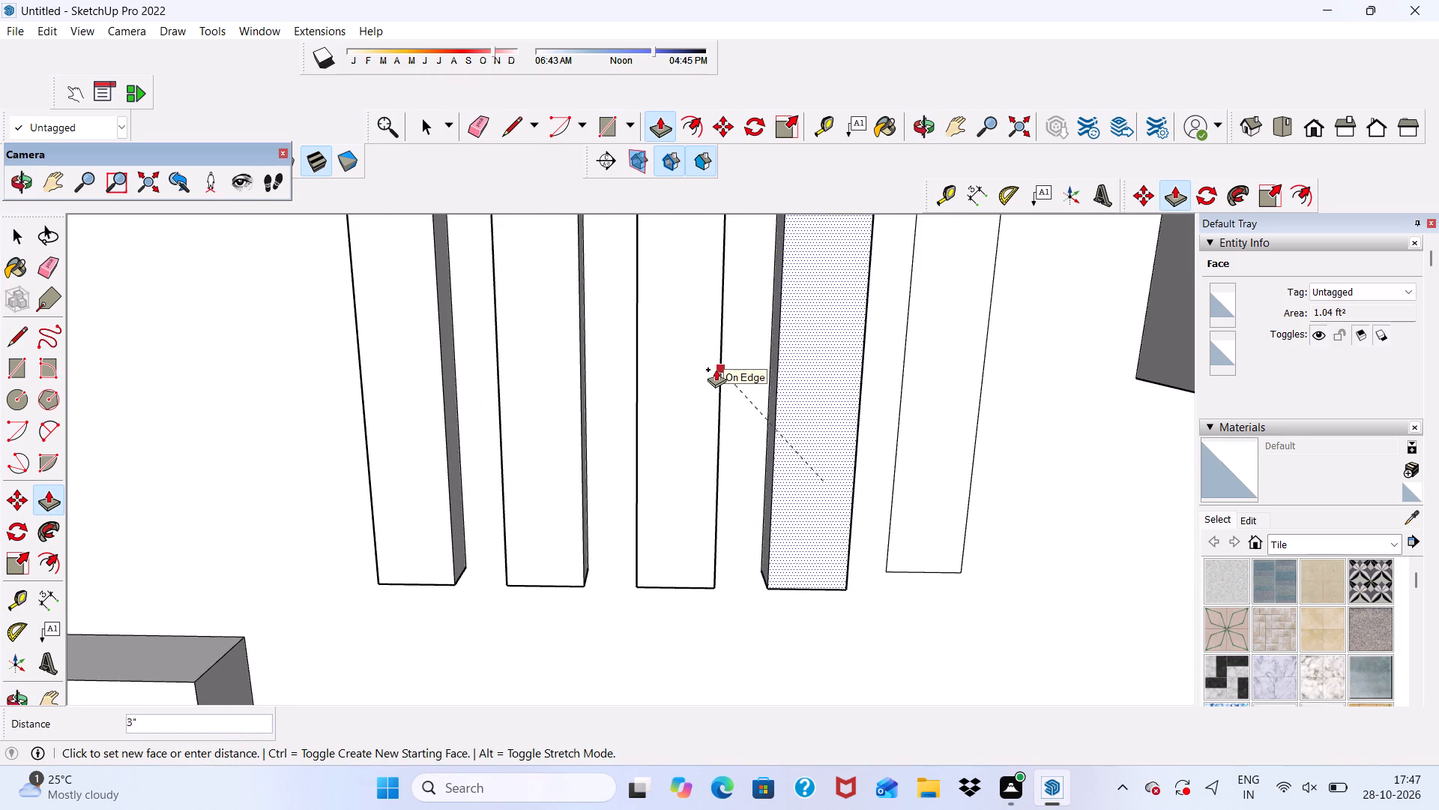
{"action": "left_click", "coordinate": [716, 369]}
{"action": "scroll", "coordinate": [949, 451], "scroll_direction": "up", "scroll_amount": 4}
{"action": "left_click", "coordinate": [944, 438]}
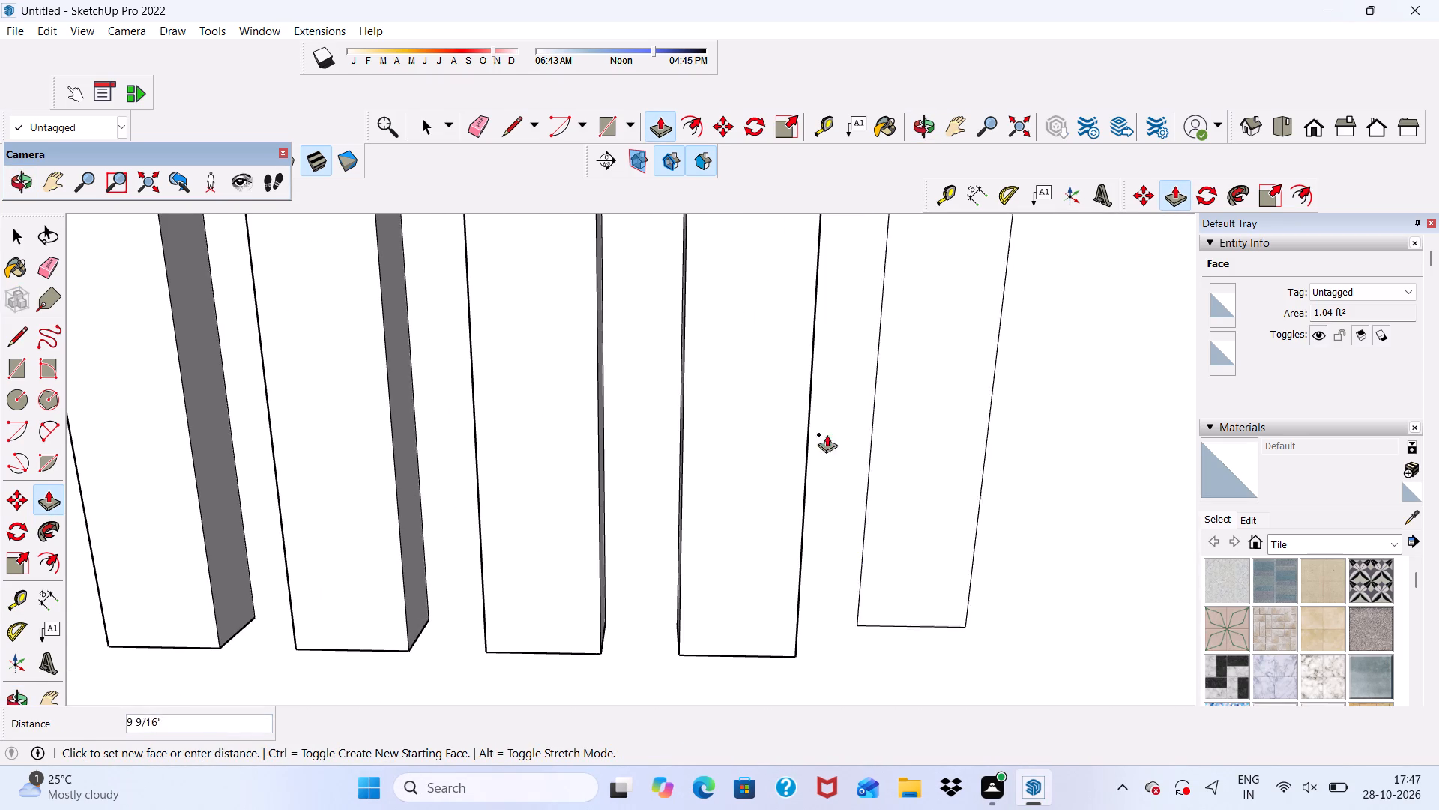
{"action": "left_click", "coordinate": [809, 337]}
{"action": "scroll", "coordinate": [788, 372], "scroll_direction": "down", "scroll_amount": 2}
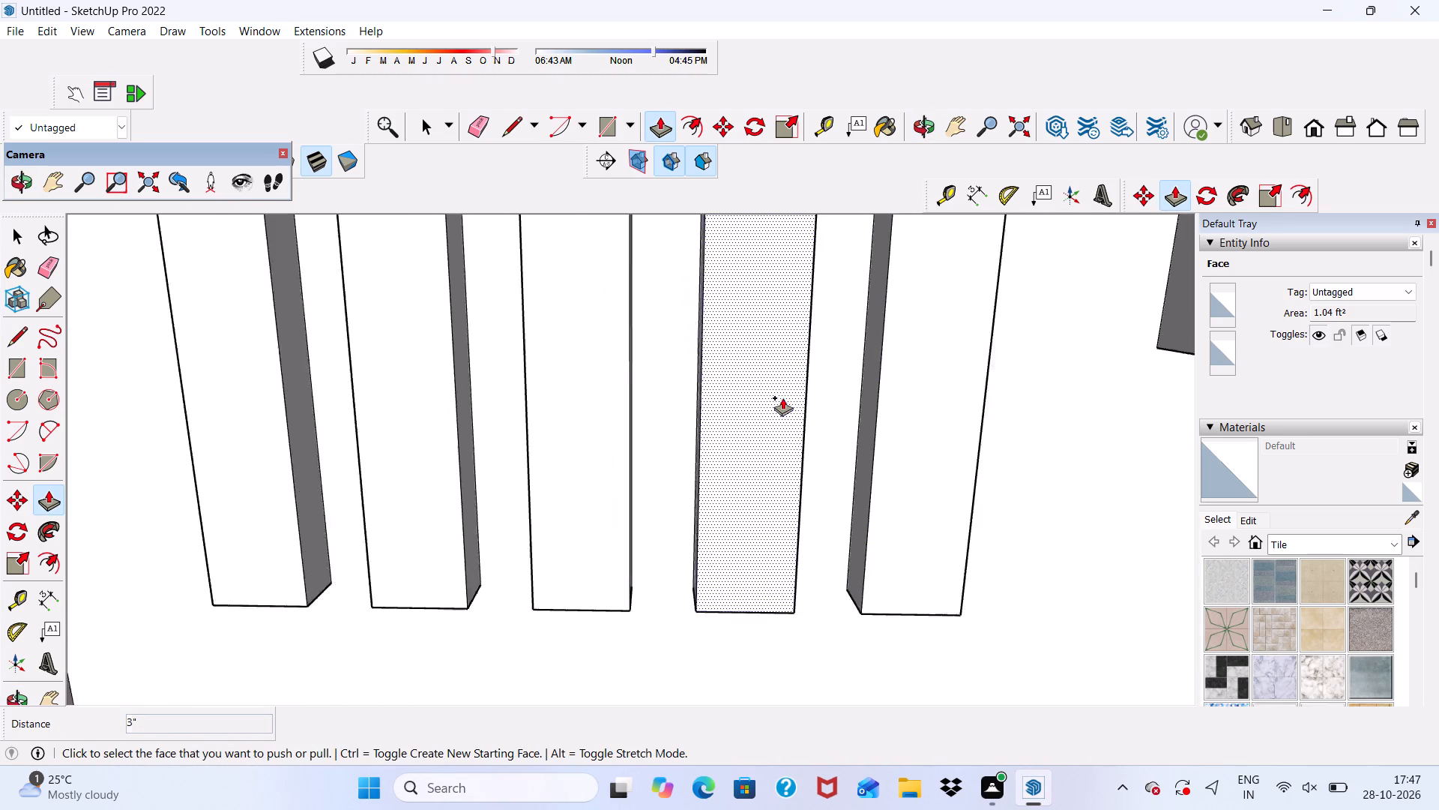
{"action": "scroll", "coordinate": [782, 397], "scroll_direction": "down", "scroll_amount": 2}
{"action": "middle_click_drag", "start_coordinate": [788, 385], "coordinate": [828, 303]}
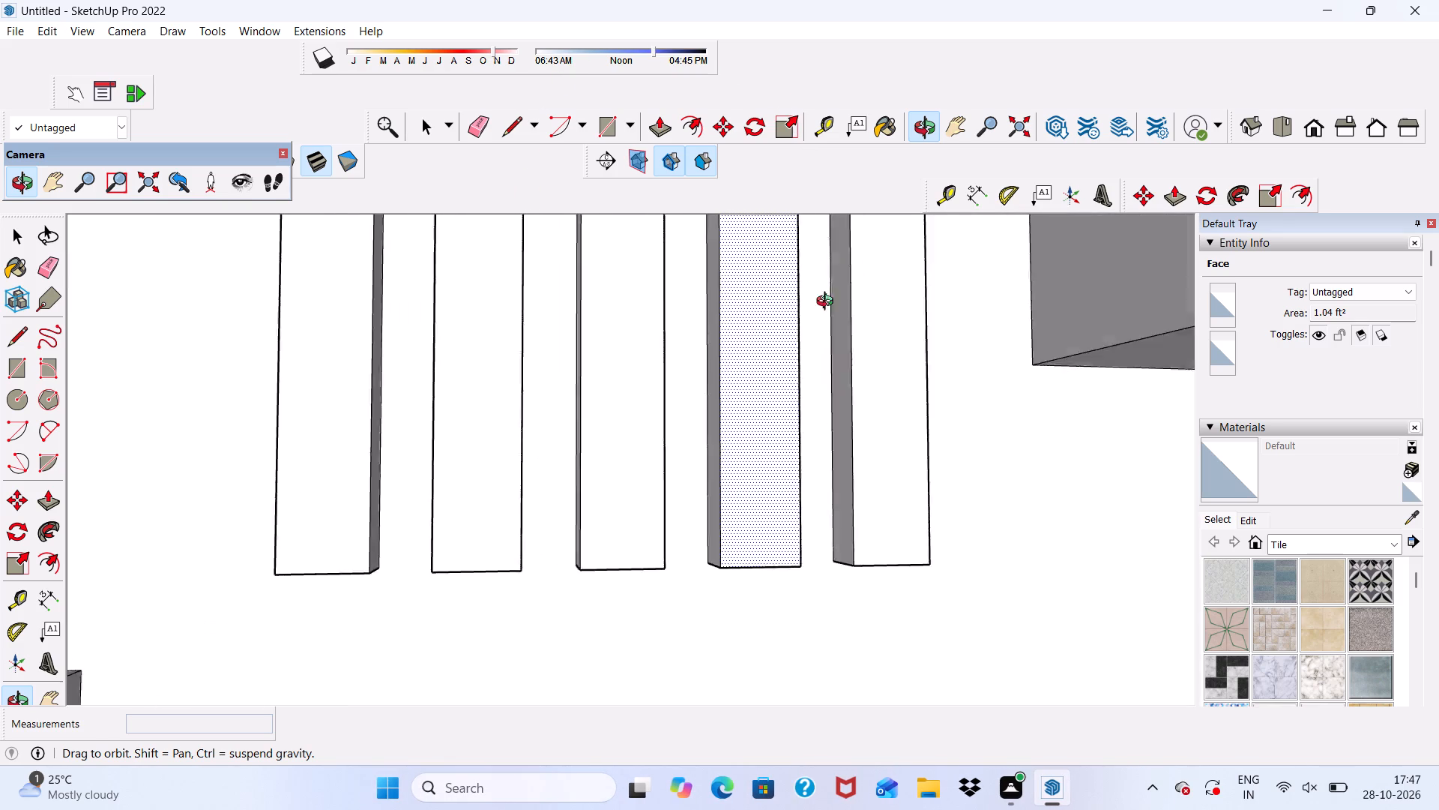
{"action": "middle_click_drag", "start_coordinate": [828, 303], "coordinate": [851, 394]}
{"action": "key", "text": "space"}
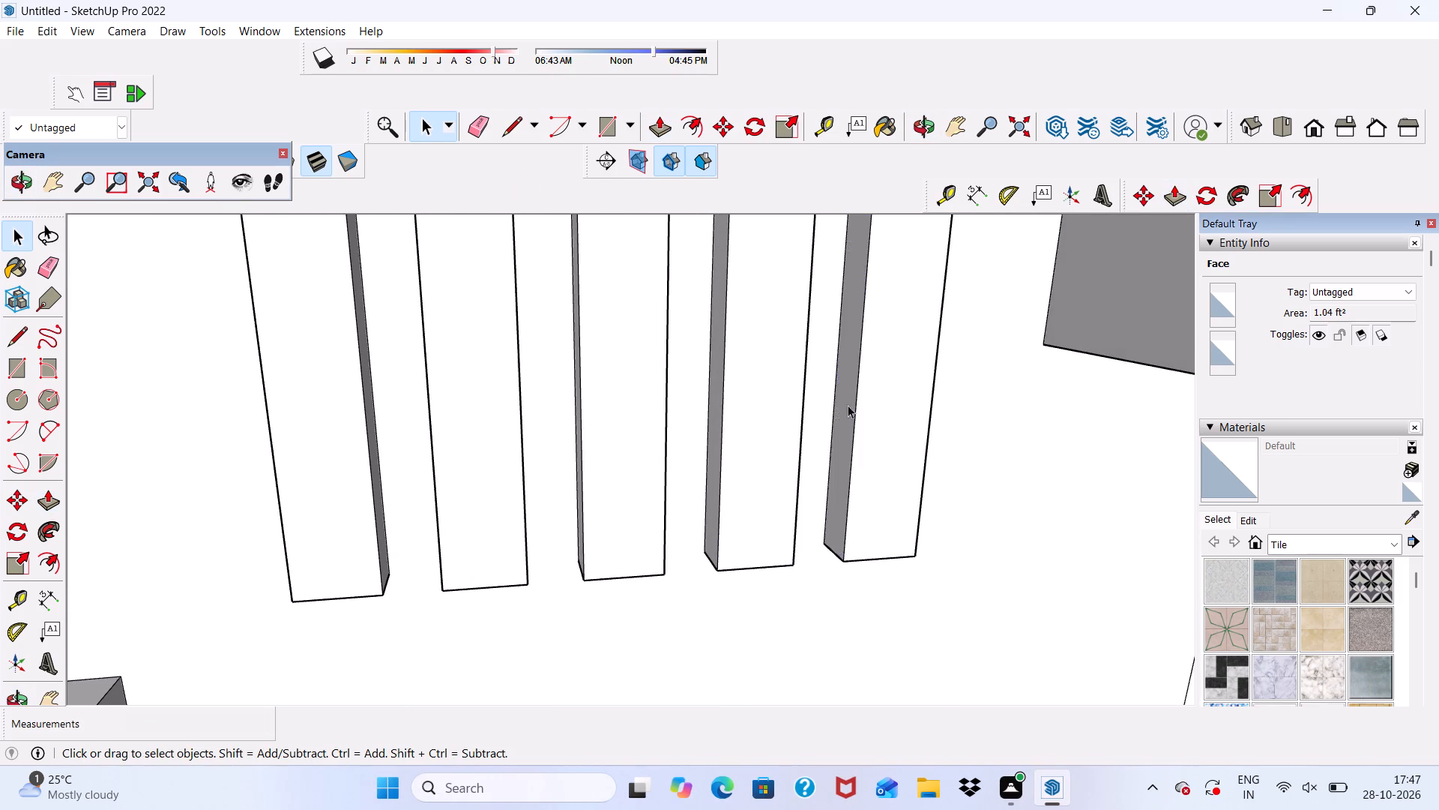
Examine the row of five strips beneath the balcony and the whole front facade.
{"action": "scroll", "coordinate": [821, 398], "scroll_direction": "down", "scroll_amount": 11}
{"action": "middle_click_drag", "start_coordinate": [740, 451], "coordinate": [615, 302]}
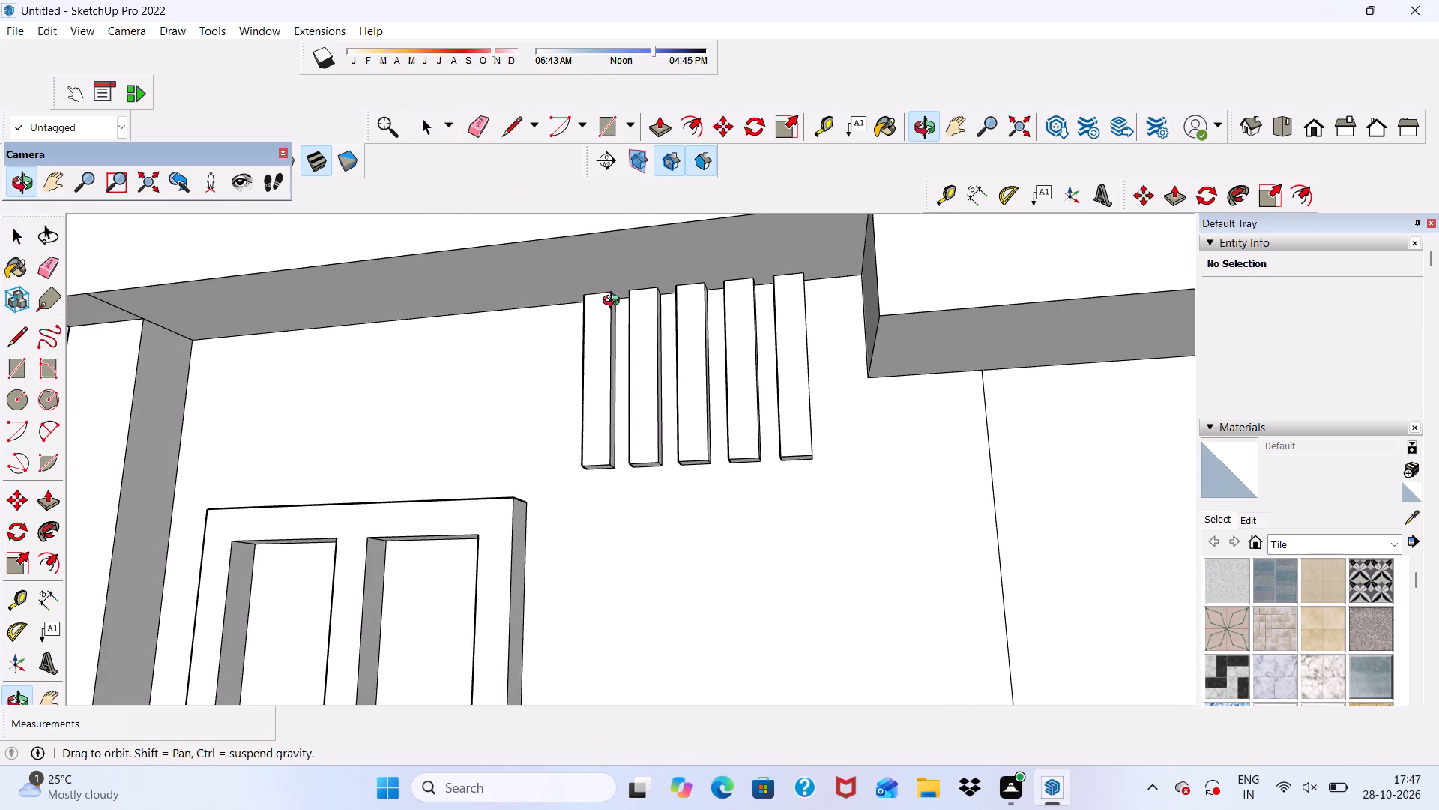
{"action": "middle_click_drag", "start_coordinate": [615, 302], "coordinate": [703, 324]}
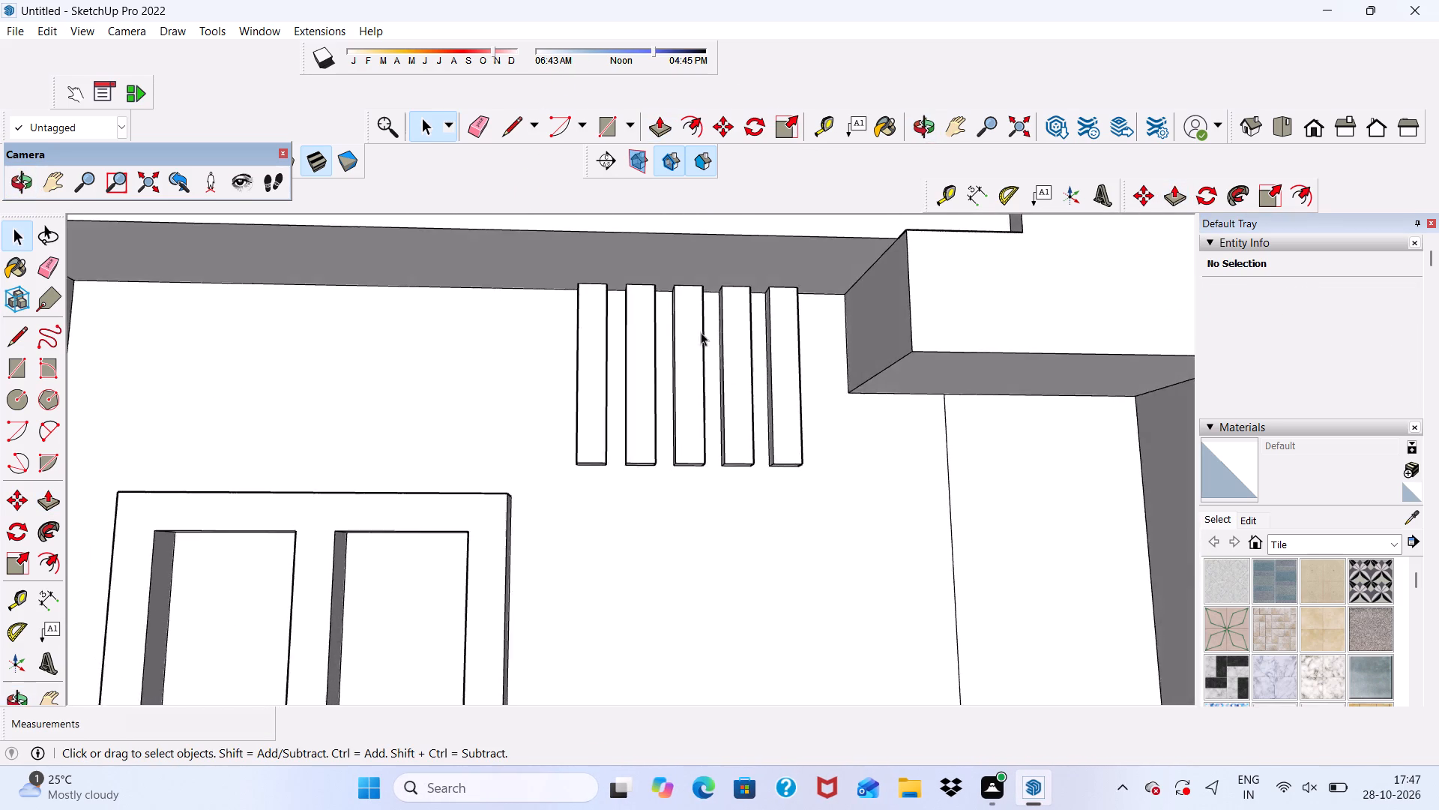
{"action": "scroll", "coordinate": [702, 328], "scroll_direction": "up", "scroll_amount": 1}
{"action": "scroll", "coordinate": [696, 324], "scroll_direction": "down", "scroll_amount": 13}
{"action": "middle_click_drag", "start_coordinate": [768, 360], "coordinate": [721, 470]}
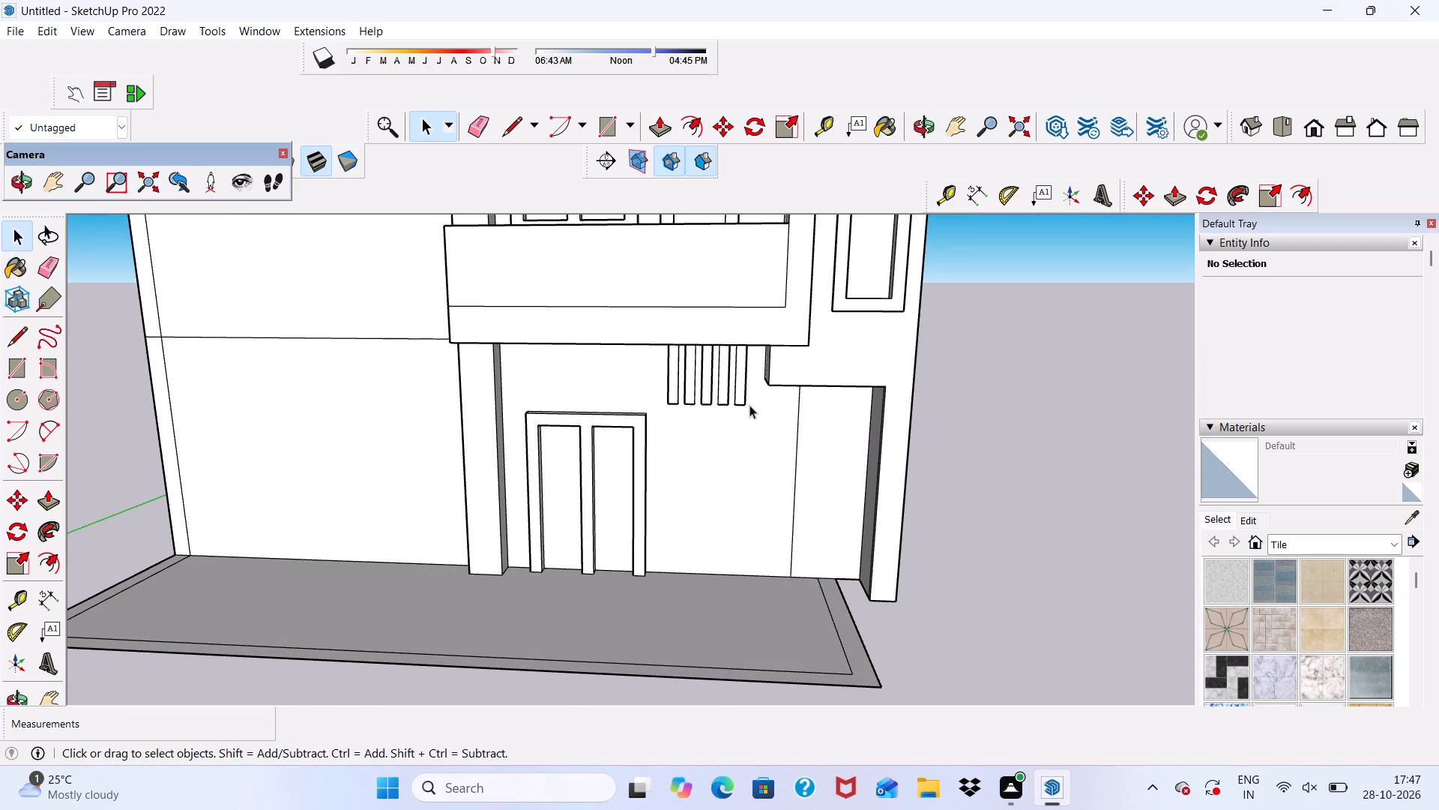
{"action": "scroll", "coordinate": [752, 405], "scroll_direction": "up", "scroll_amount": 1}
{"action": "scroll", "coordinate": [755, 425], "scroll_direction": "down", "scroll_amount": 9}
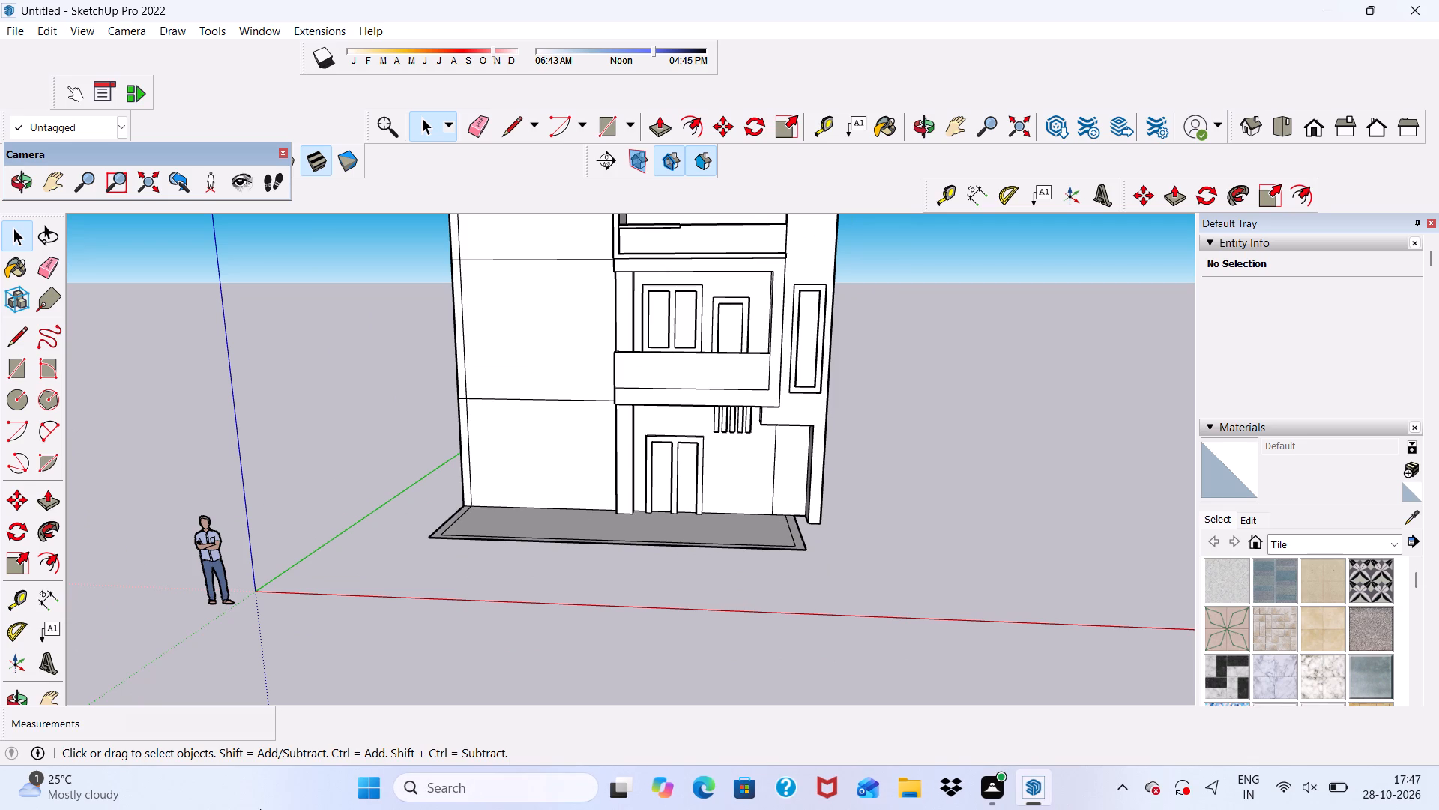
{"action": "scroll", "coordinate": [286, 809], "scroll_direction": "down", "scroll_amount": 3}
{"action": "middle_click_drag", "start_coordinate": [378, 791], "coordinate": [405, 717]}
{"action": "scroll", "coordinate": [588, 500], "scroll_direction": "up", "scroll_amount": 5}
{"action": "scroll", "coordinate": [598, 532], "scroll_direction": "down", "scroll_amount": 10}
{"action": "middle_click_drag", "start_coordinate": [562, 383], "coordinate": [578, 278]}
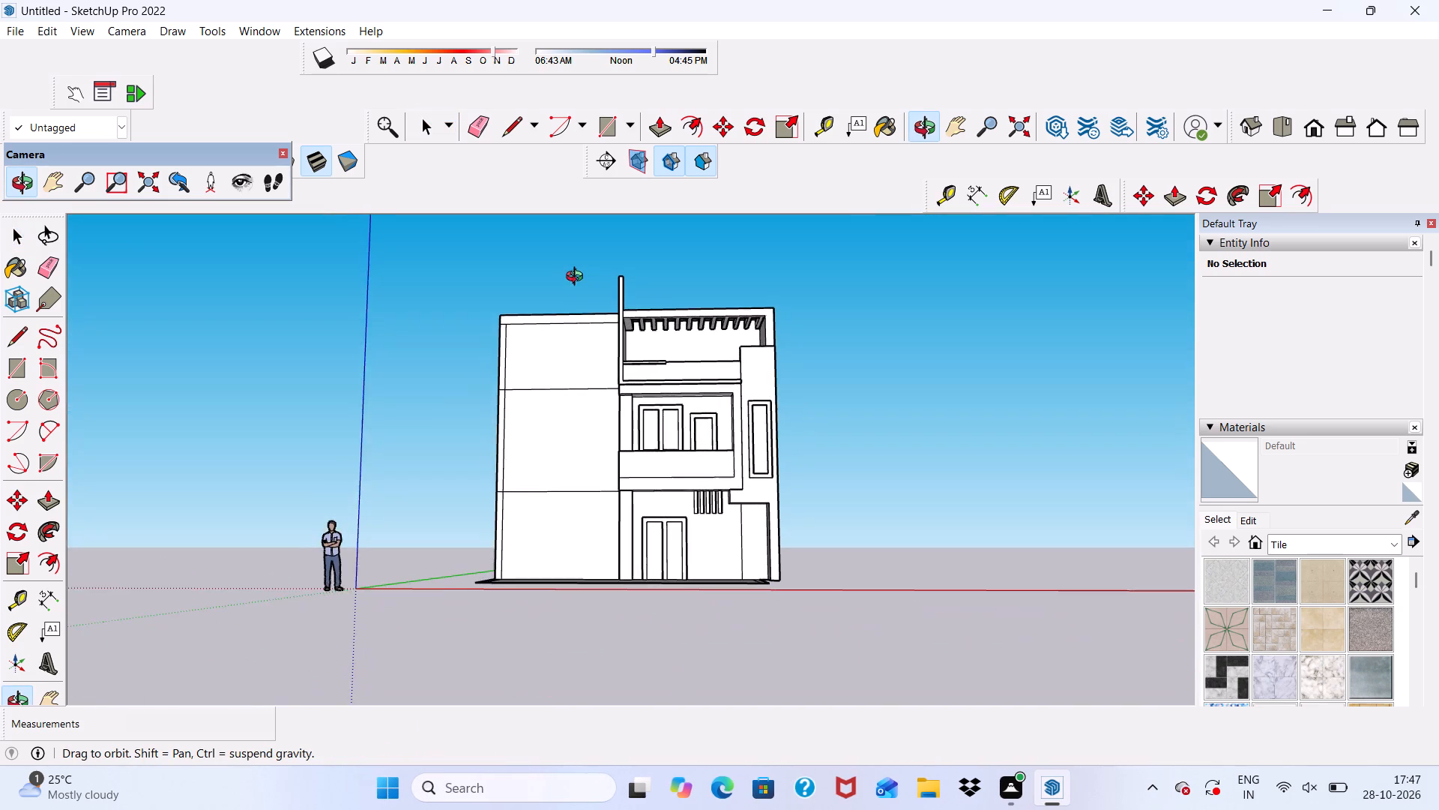
{"action": "middle_click_drag", "start_coordinate": [578, 278], "coordinate": [600, 275]}
Raise the narrow wall's top face beside the tall terrace post, under the roof edge, by about 9/16" and another 5/16".
{"action": "scroll", "coordinate": [600, 275], "scroll_direction": "up", "scroll_amount": 5}
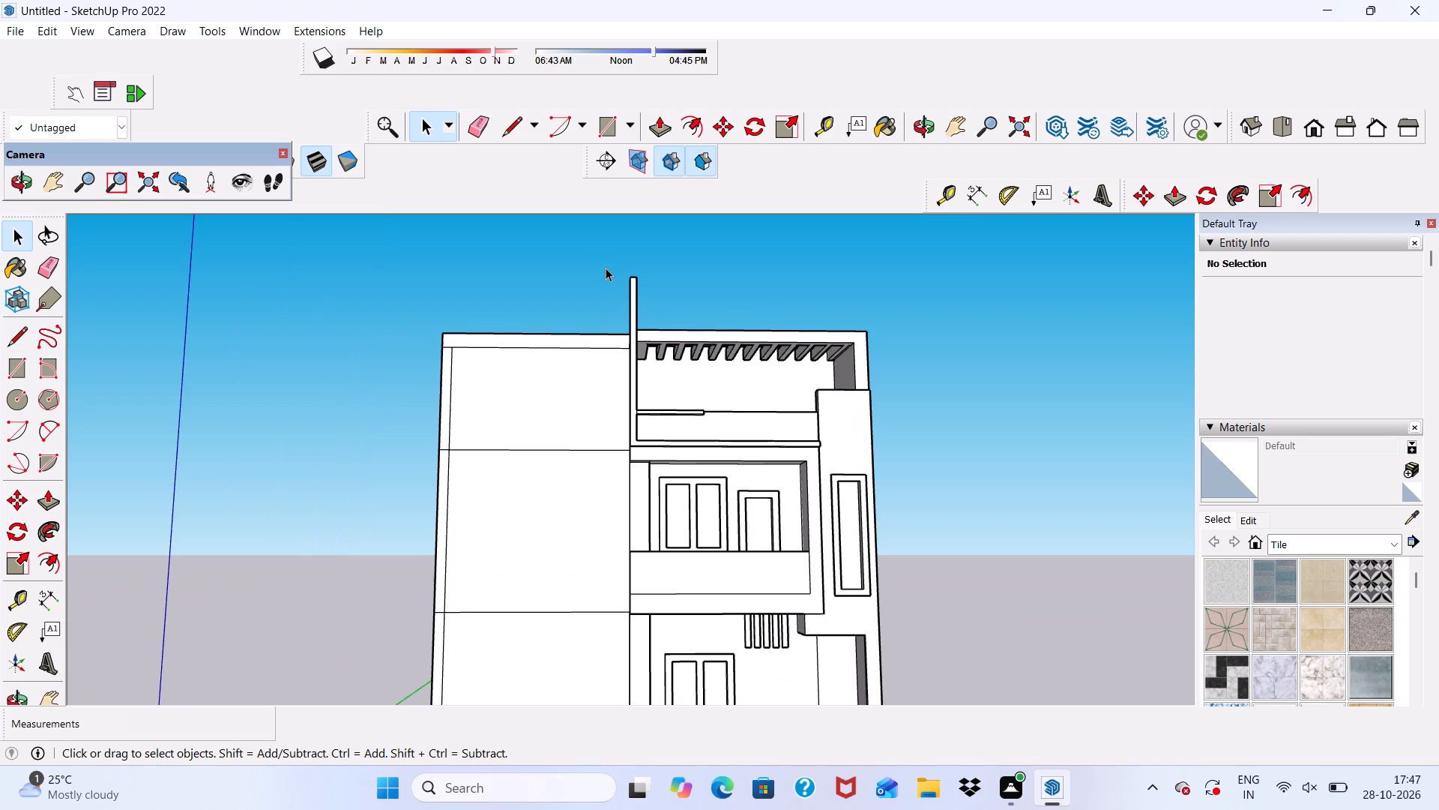
{"action": "middle_click_drag", "start_coordinate": [605, 294], "coordinate": [737, 479]}
{"action": "scroll", "coordinate": [638, 363], "scroll_direction": "up", "scroll_amount": 4}
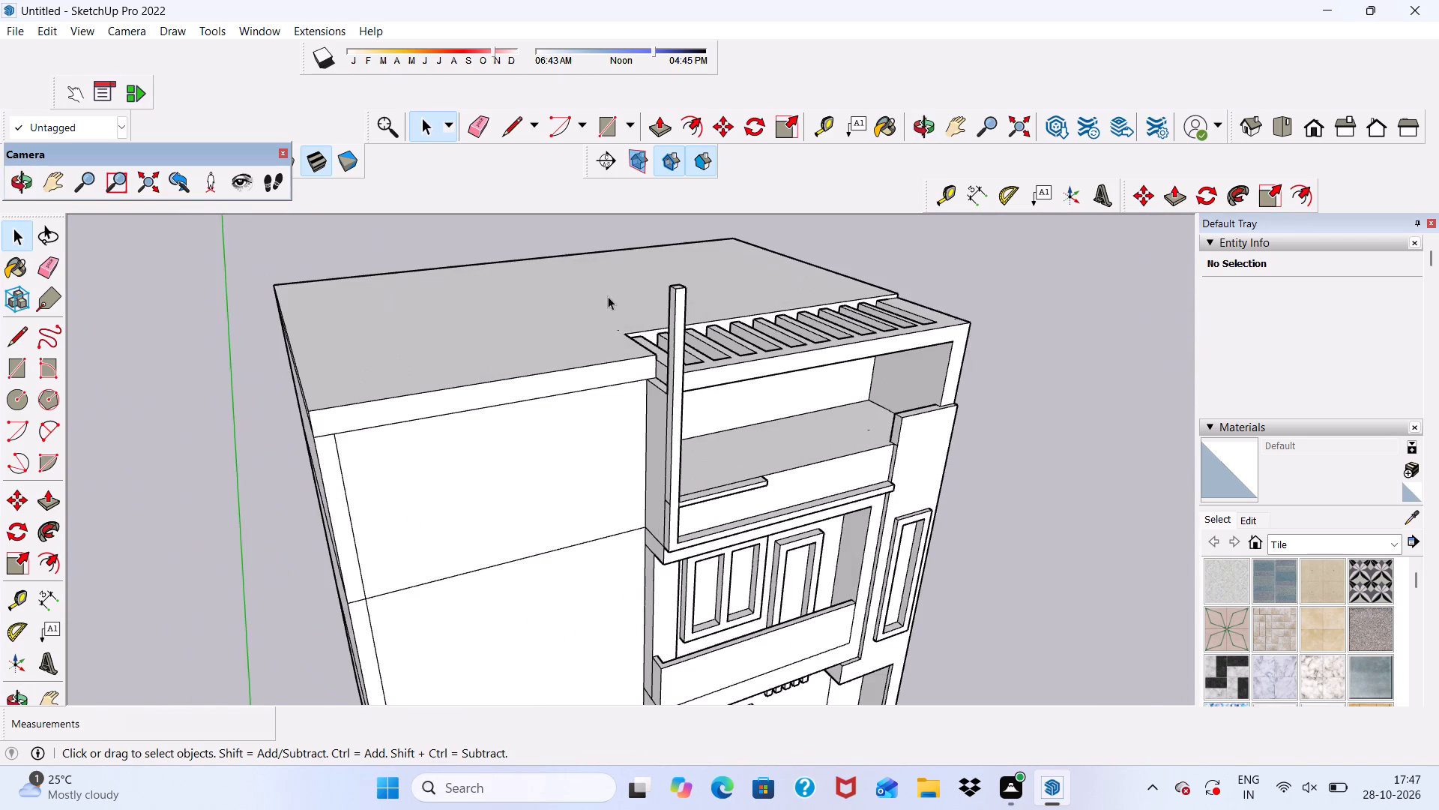
{"action": "scroll", "coordinate": [634, 334], "scroll_direction": "up", "scroll_amount": 8}
{"action": "scroll", "coordinate": [688, 434], "scroll_direction": "up", "scroll_amount": 7}
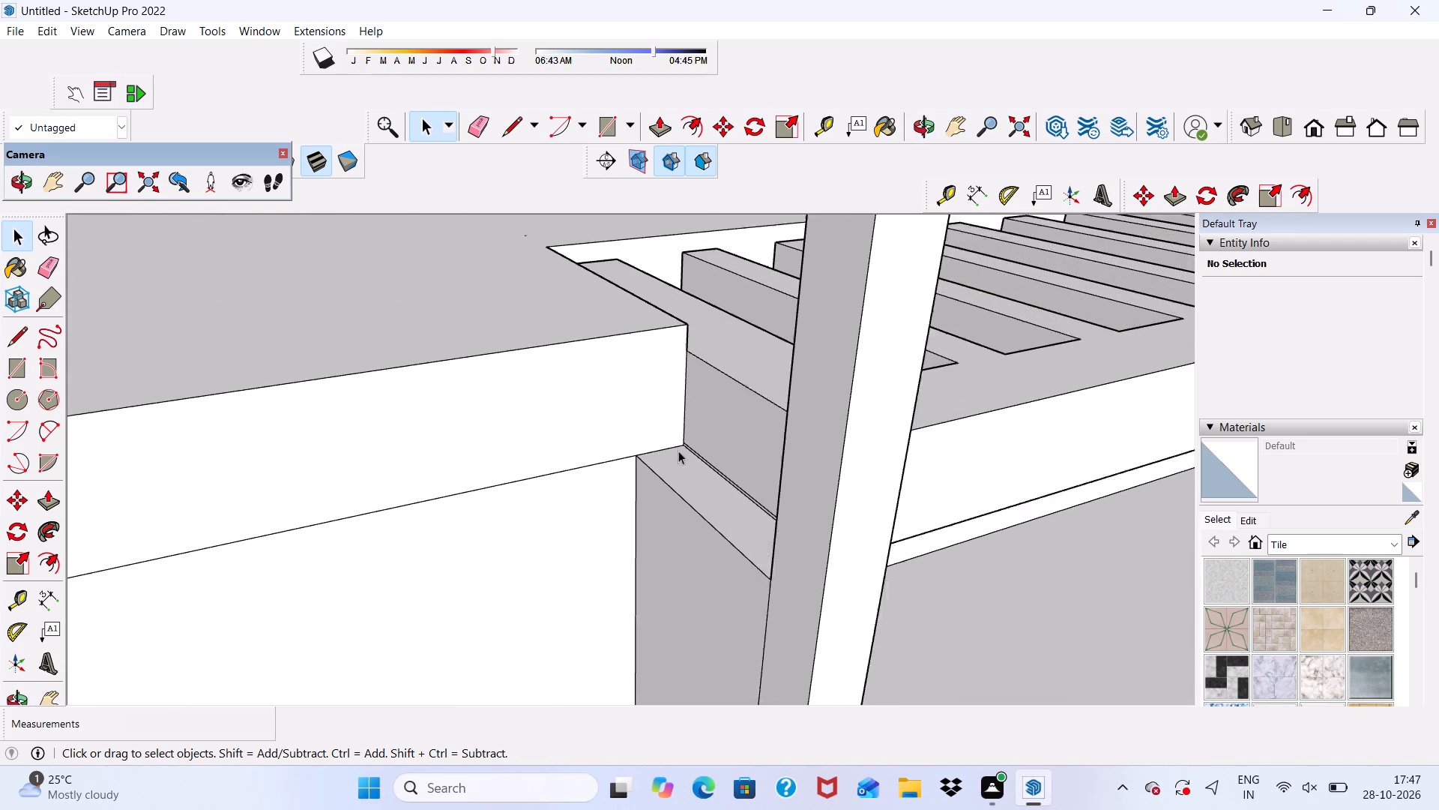
{"action": "scroll", "coordinate": [678, 451], "scroll_direction": "up", "scroll_amount": 1}
{"action": "left_click", "coordinate": [691, 479]}
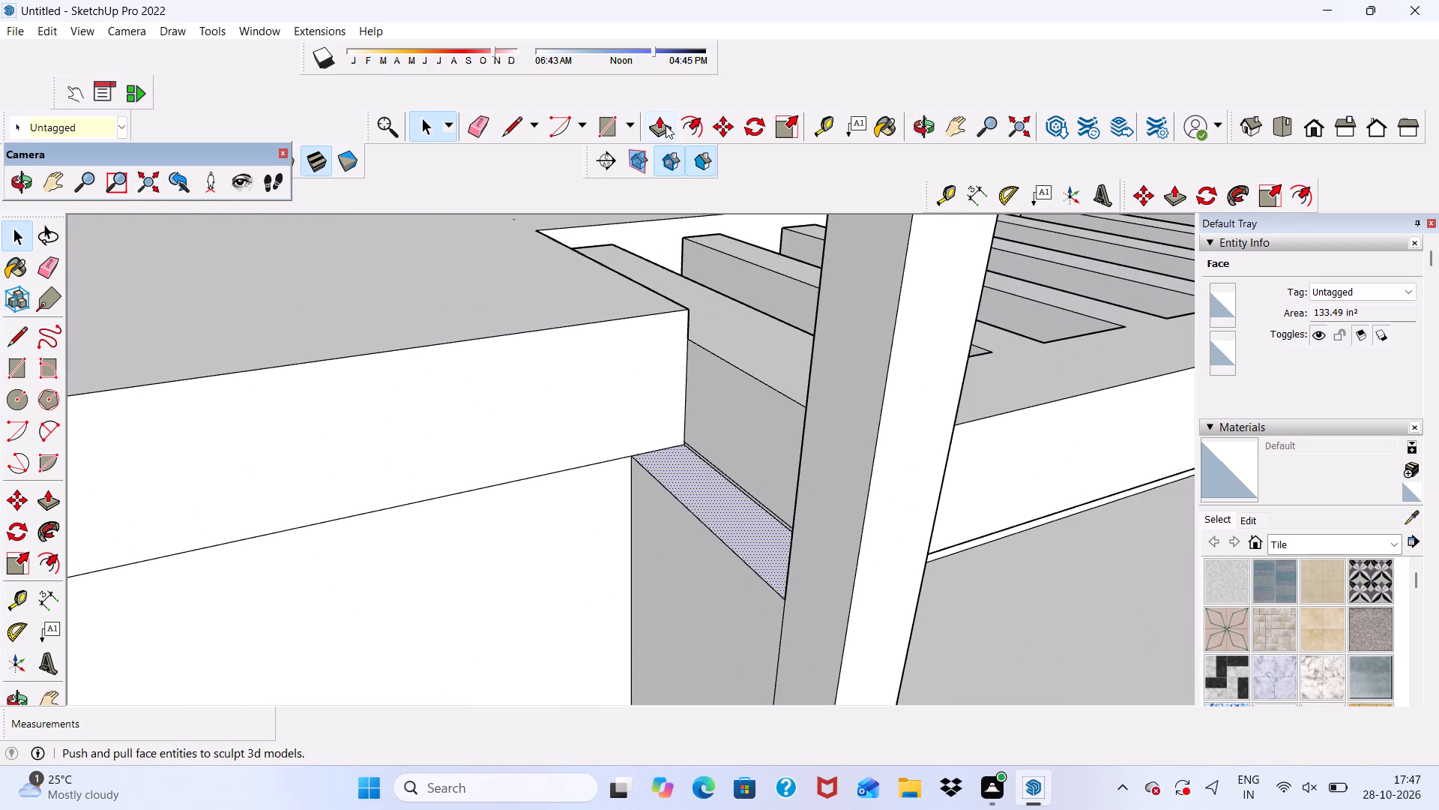
{"action": "left_click", "coordinate": [666, 125]}
{"action": "scroll", "coordinate": [684, 397], "scroll_direction": "up", "scroll_amount": 1}
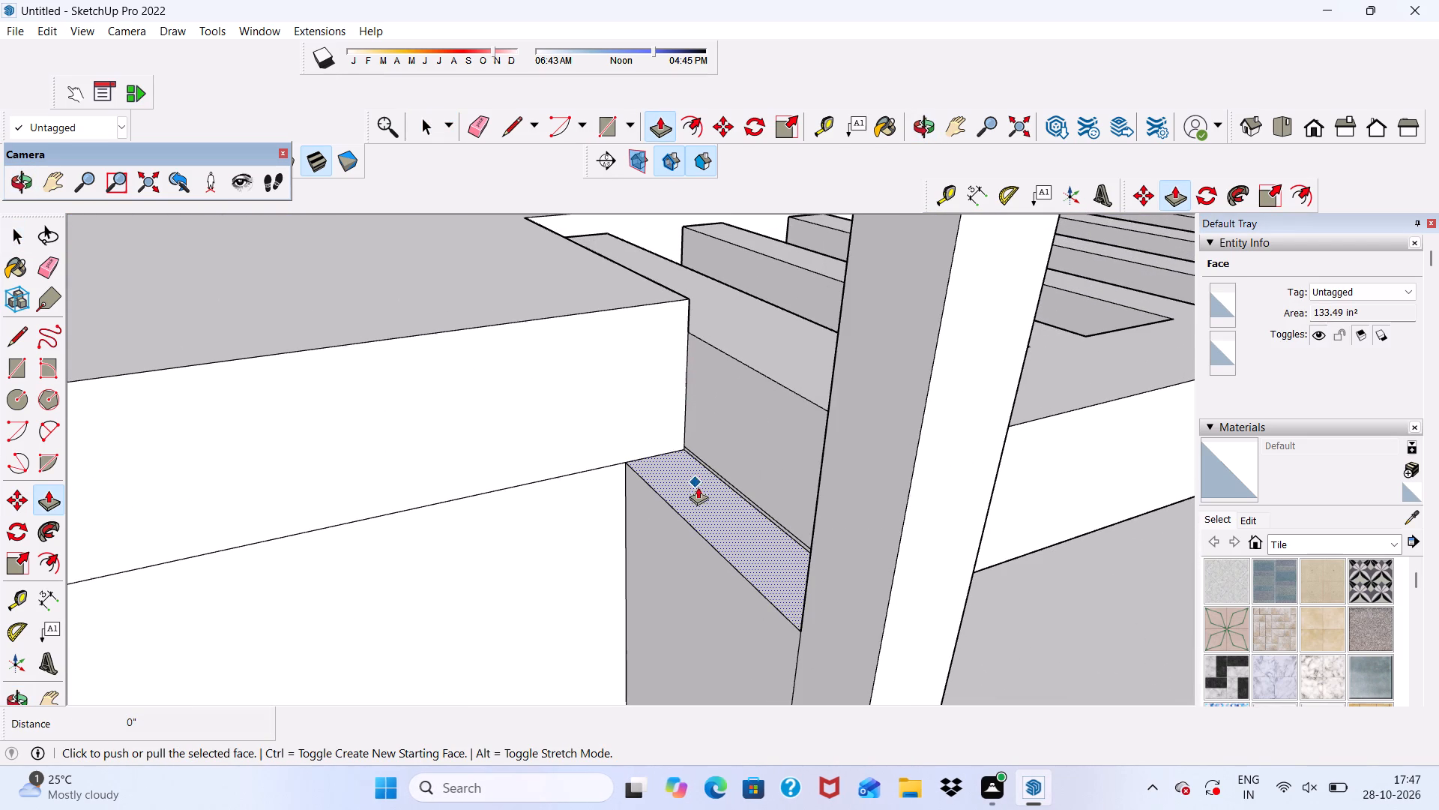
{"action": "left_click_drag", "start_coordinate": [703, 495], "coordinate": [703, 488]}
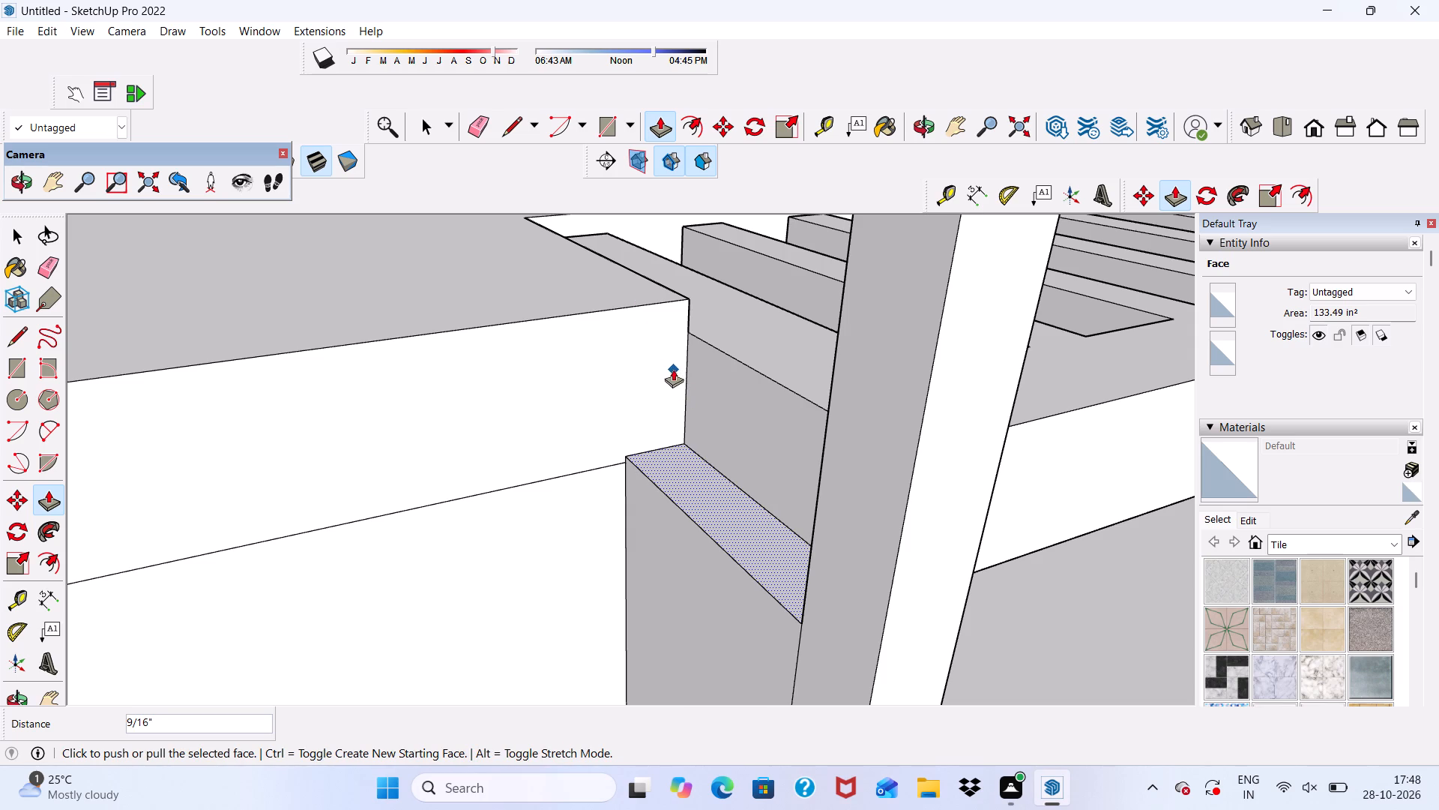
{"action": "left_click", "coordinate": [679, 468]}
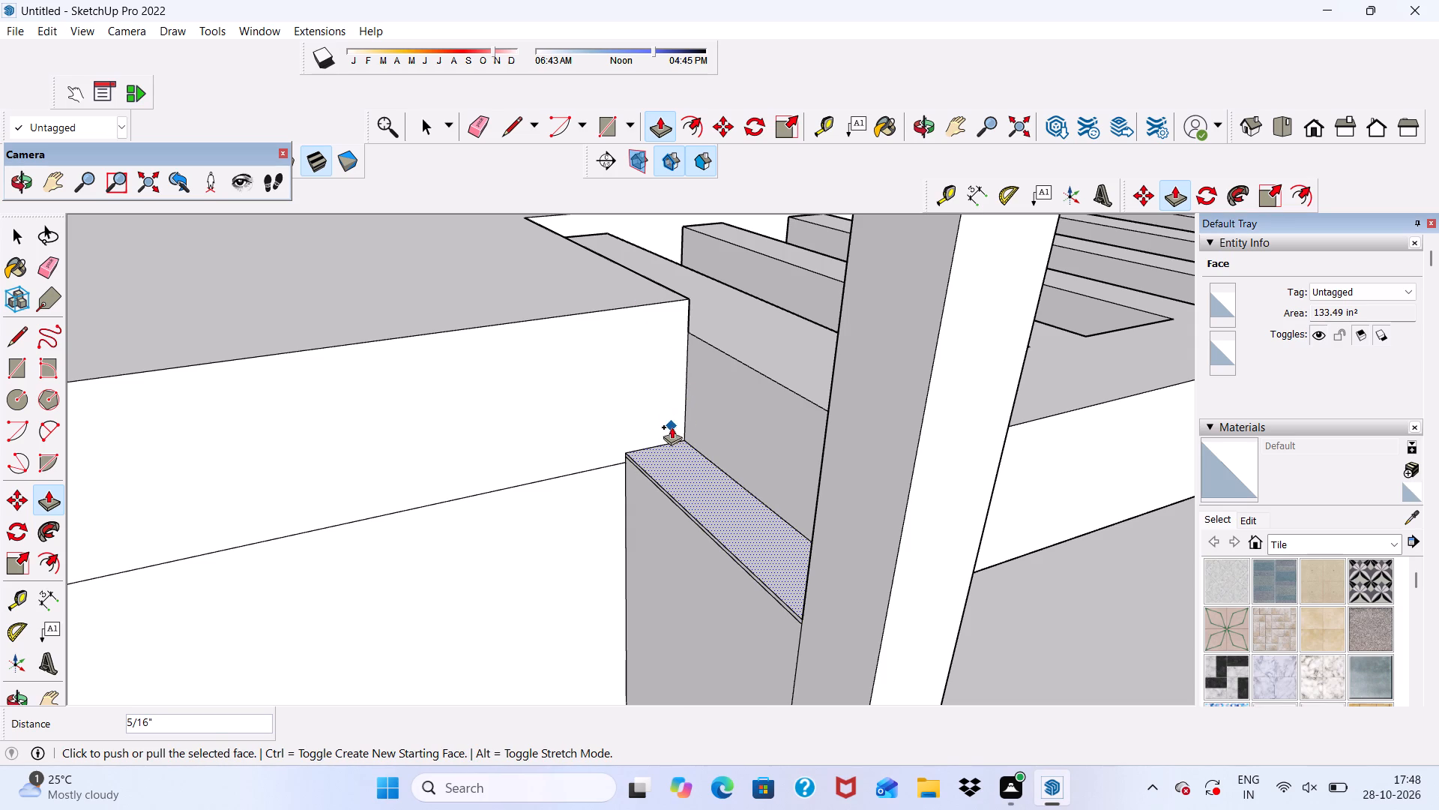
{"action": "key", "text": "ctrl+z"}
{"action": "key", "text": "space"}
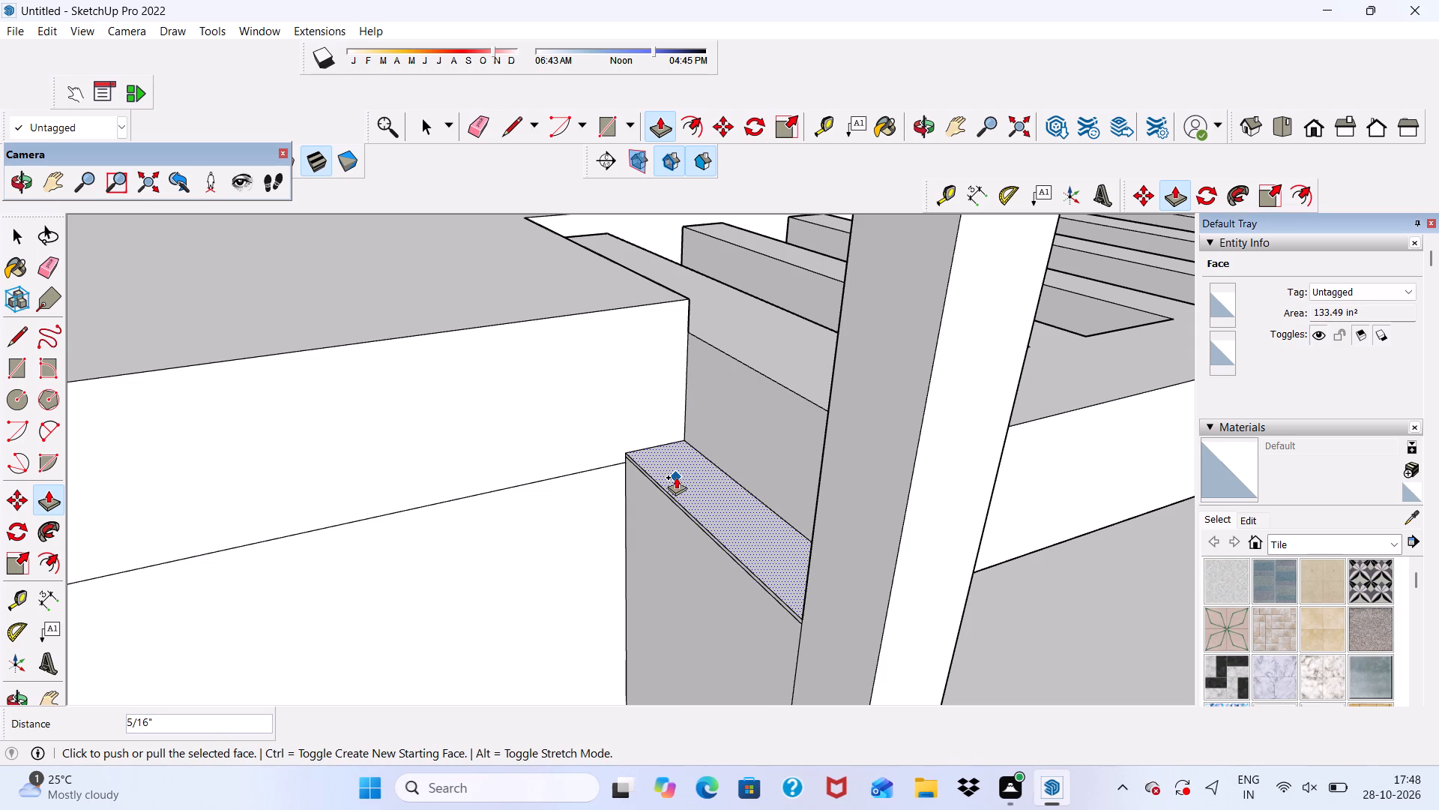
{"action": "key", "text": "space"}
{"action": "key", "text": "space"}
{"action": "key", "text": "space"}
{"action": "left_click", "coordinate": [681, 463]}
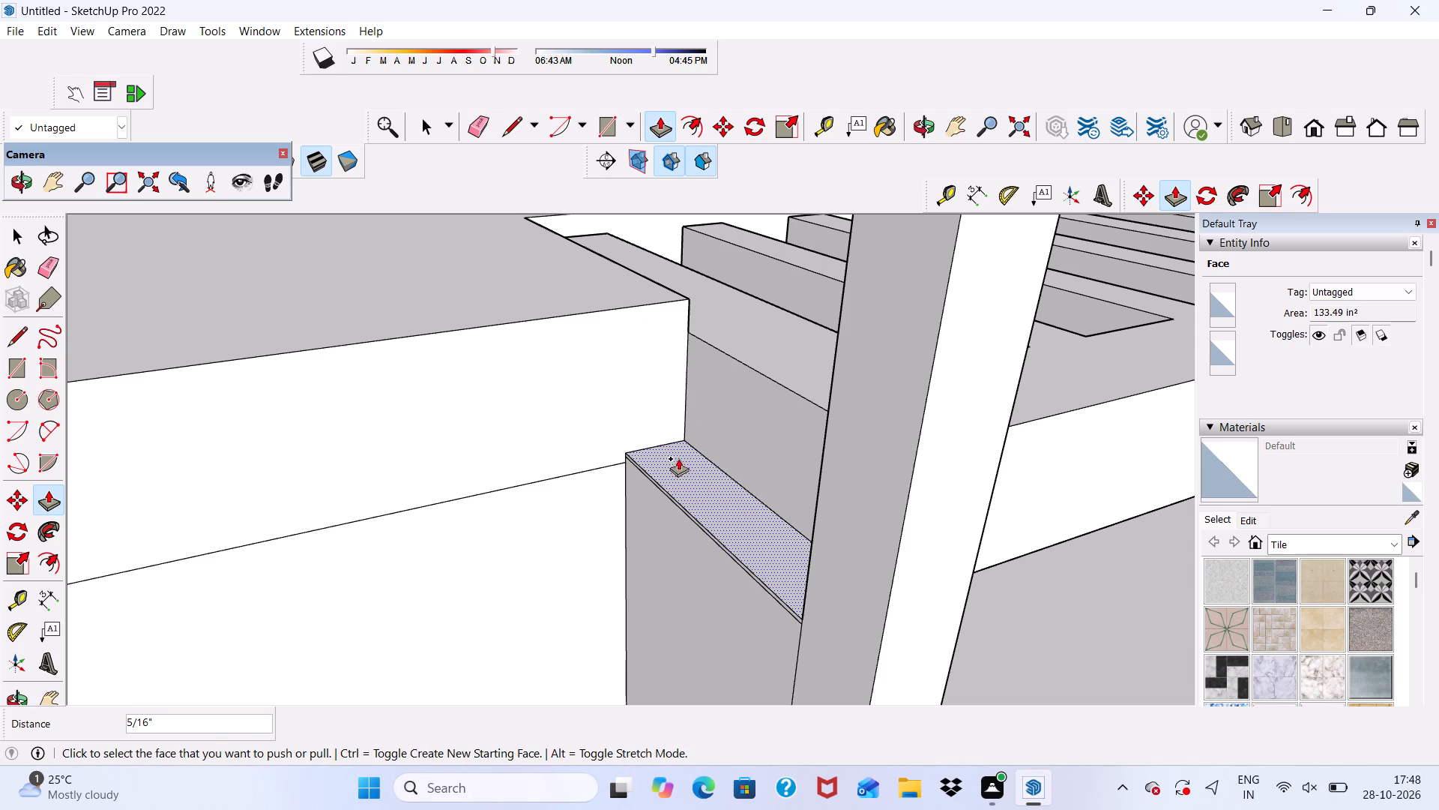
{"action": "left_click", "coordinate": [707, 484]}
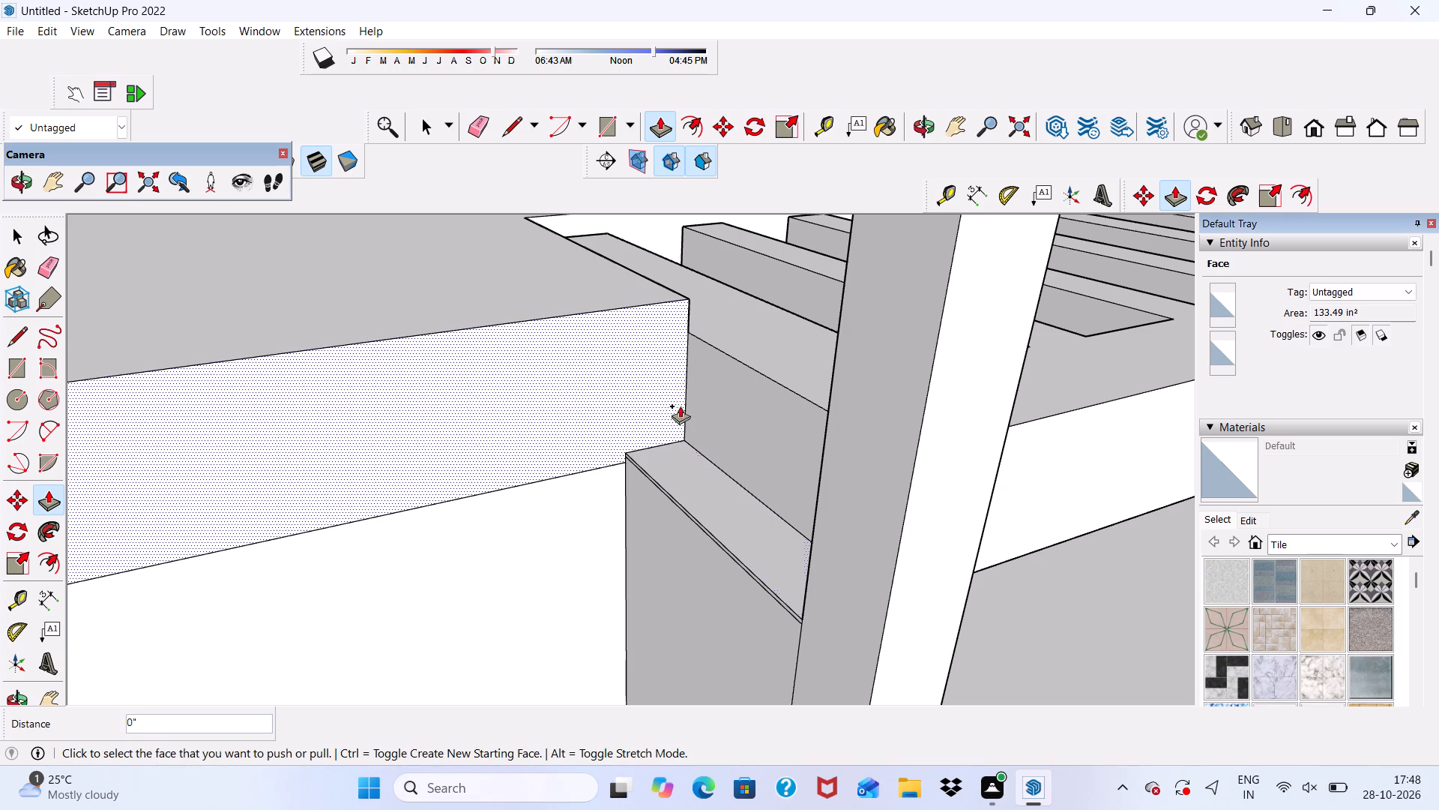
{"action": "key", "text": "space"}
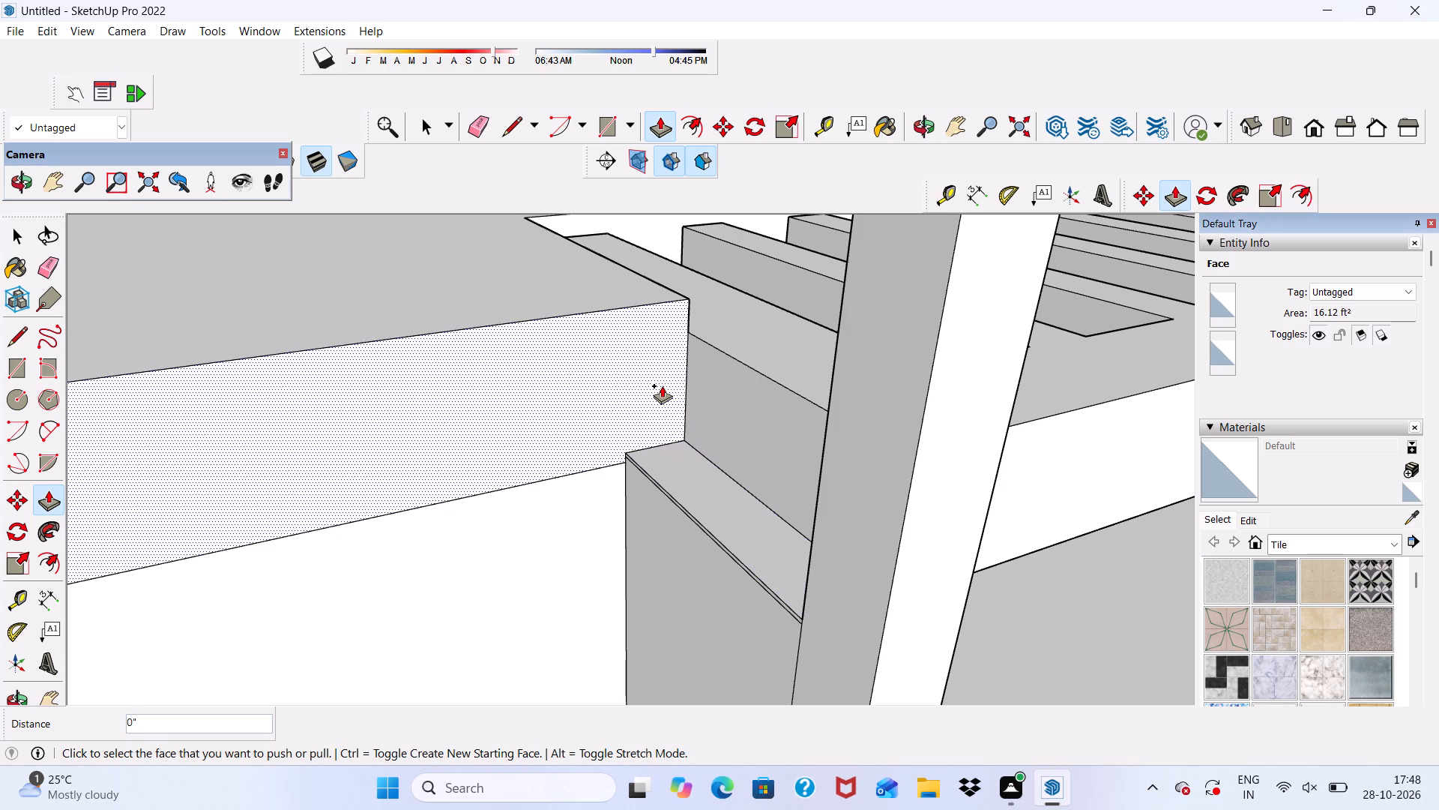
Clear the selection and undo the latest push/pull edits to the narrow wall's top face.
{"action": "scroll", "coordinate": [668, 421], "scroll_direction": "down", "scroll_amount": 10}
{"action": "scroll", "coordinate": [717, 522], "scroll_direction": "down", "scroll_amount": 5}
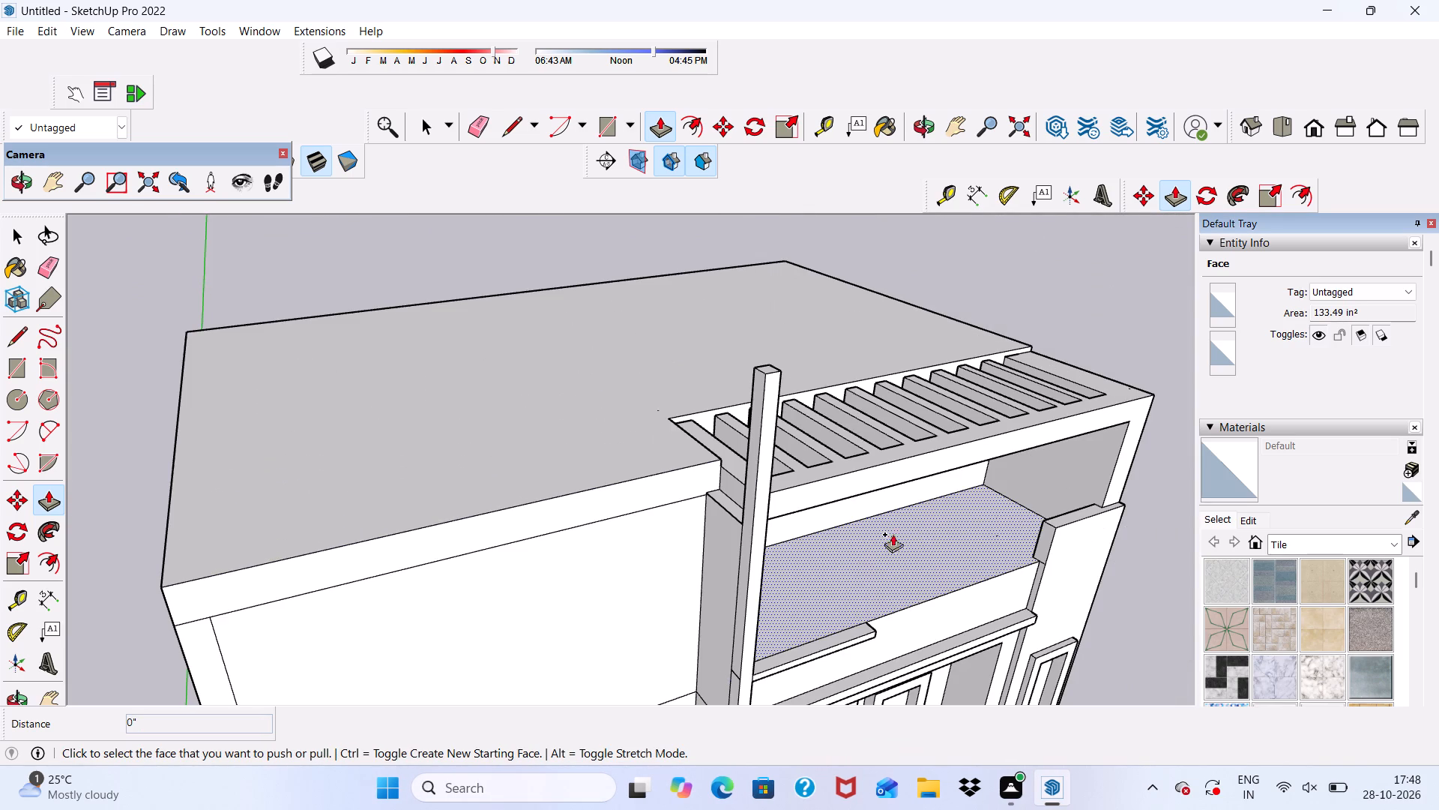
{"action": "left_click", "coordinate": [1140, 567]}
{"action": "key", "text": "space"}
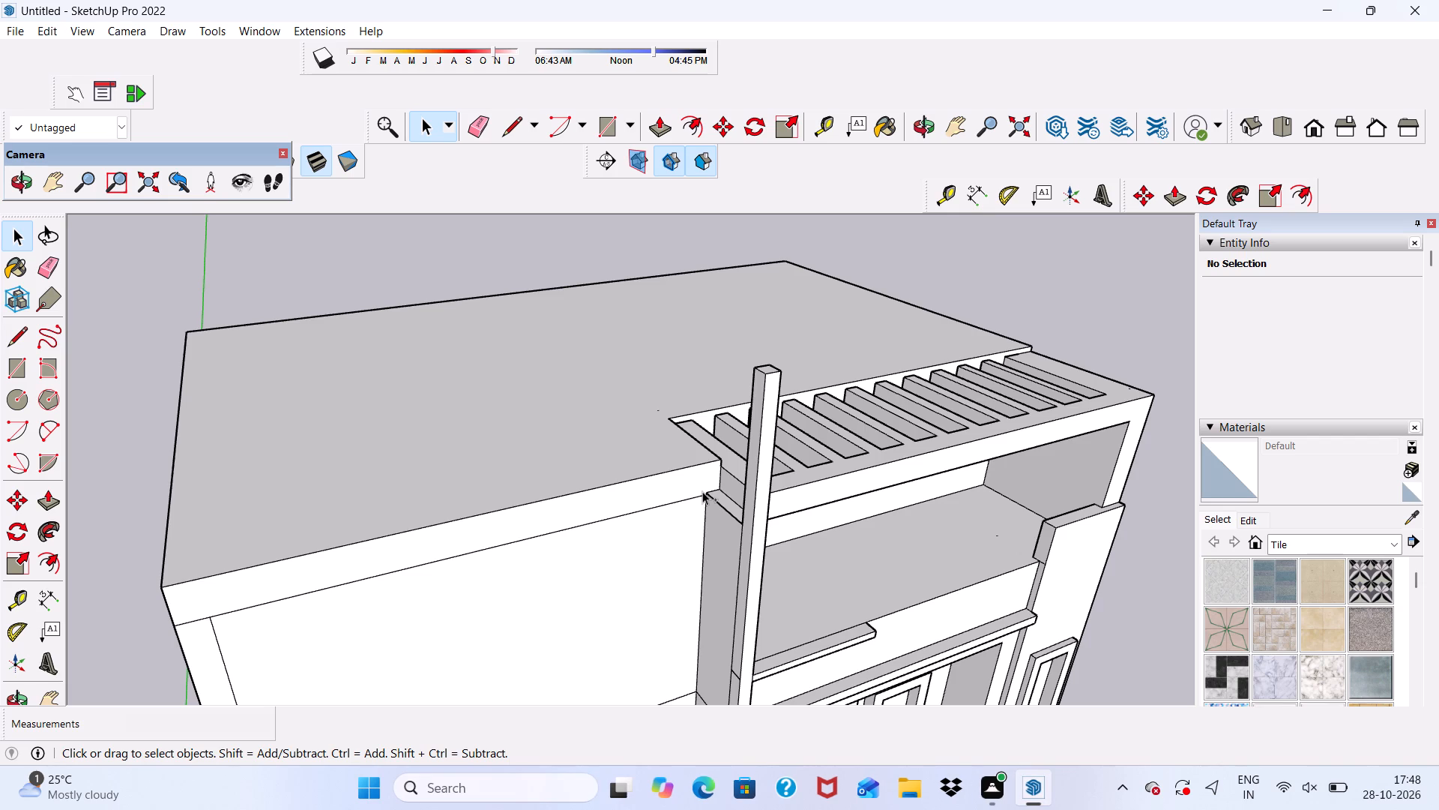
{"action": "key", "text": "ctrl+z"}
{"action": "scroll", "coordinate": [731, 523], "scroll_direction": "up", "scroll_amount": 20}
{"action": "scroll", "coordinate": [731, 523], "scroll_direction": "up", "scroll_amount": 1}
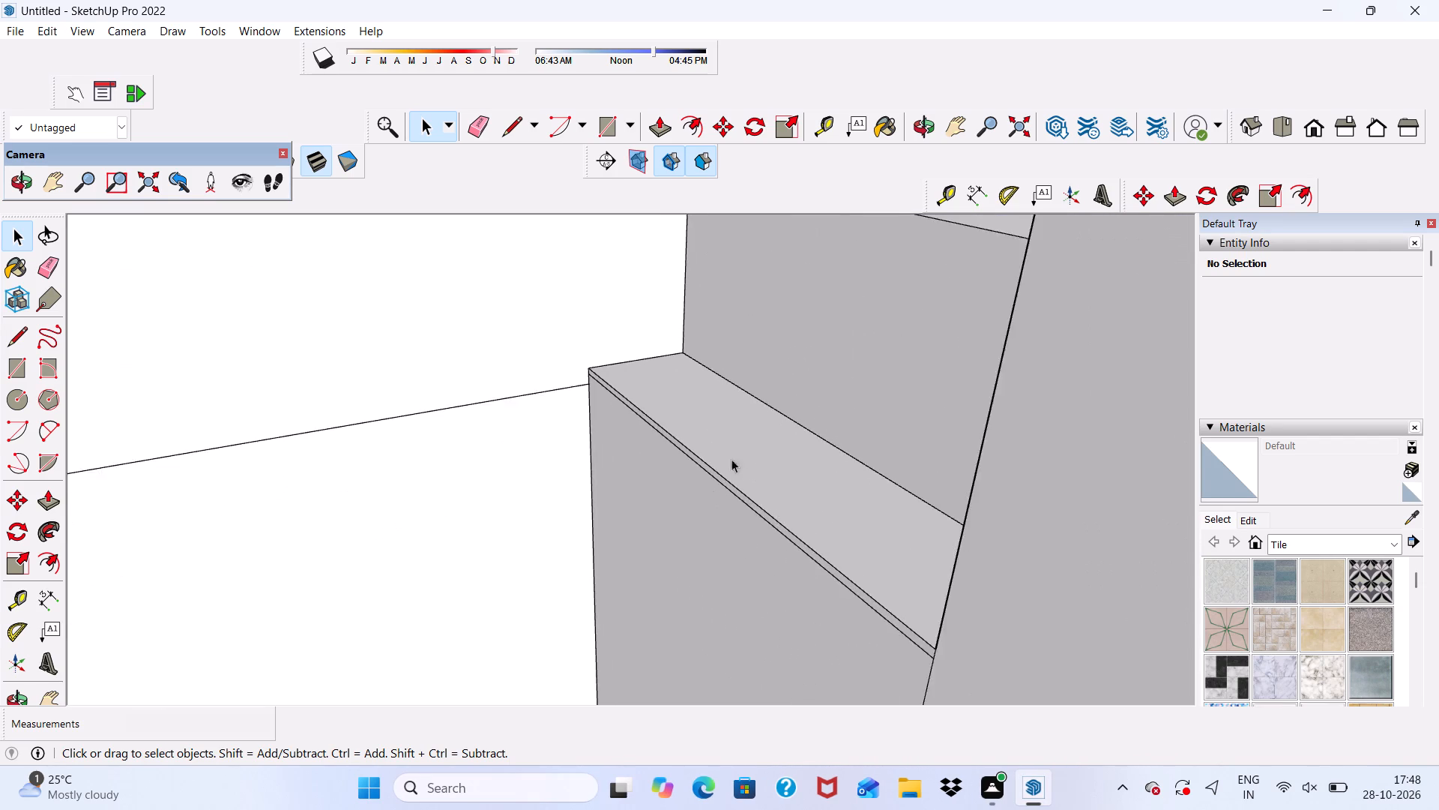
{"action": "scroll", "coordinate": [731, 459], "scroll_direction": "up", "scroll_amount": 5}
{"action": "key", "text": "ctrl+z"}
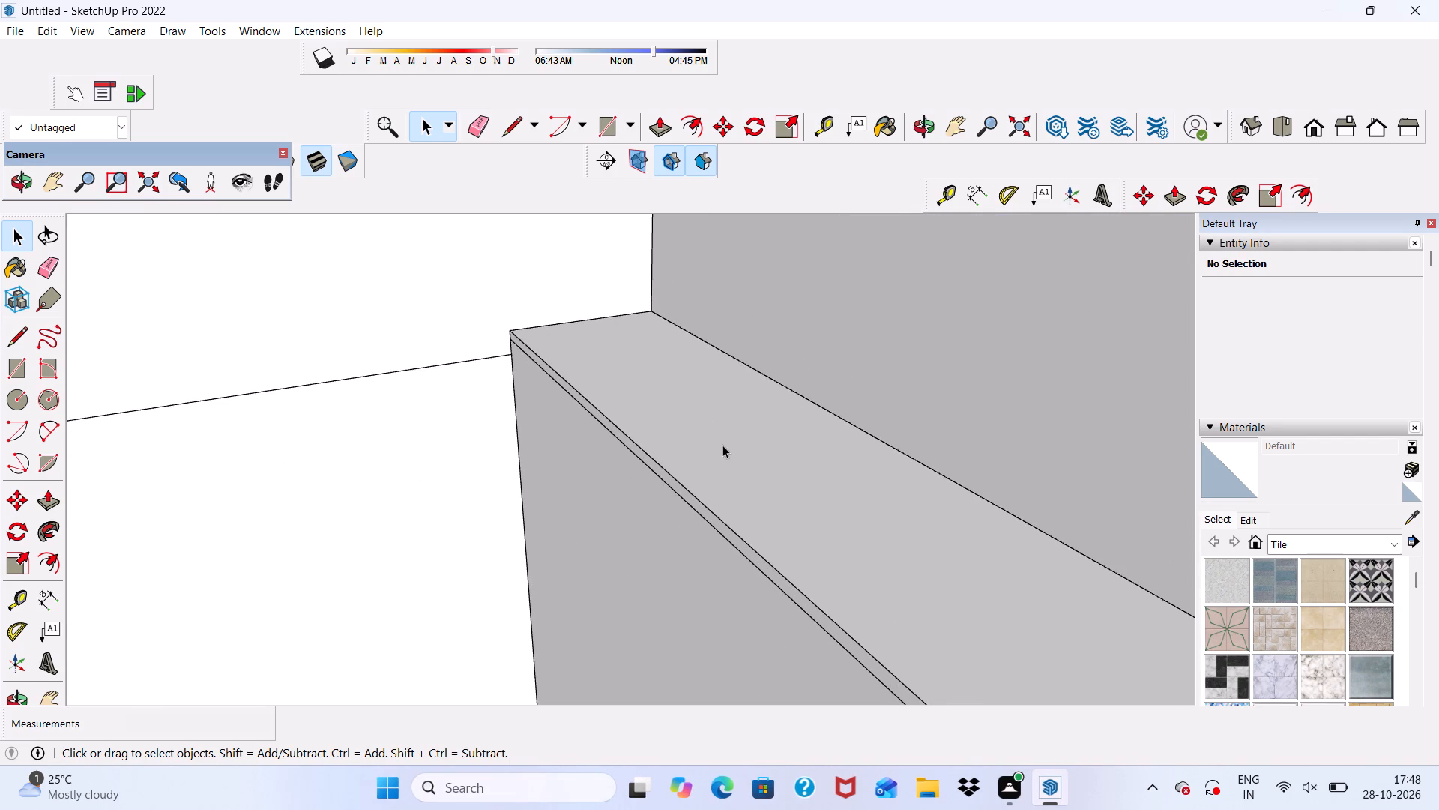
Extrude the top face of the narrow wall beside the tall post upward by about 1 15/16".
{"action": "scroll", "coordinate": [657, 448], "scroll_direction": "up", "scroll_amount": 4}
{"action": "left_click", "coordinate": [653, 124]}
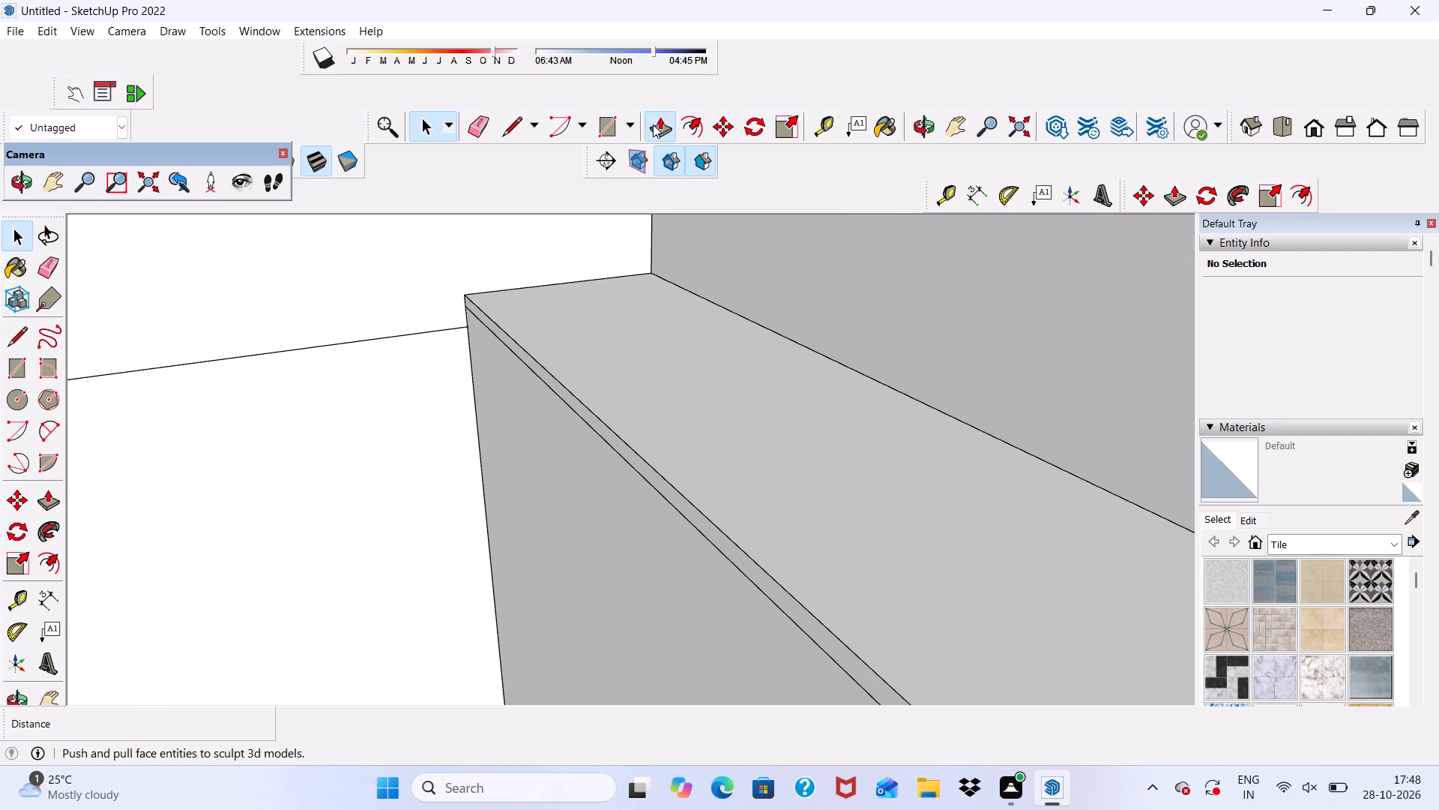
{"action": "scroll", "coordinate": [719, 369], "scroll_direction": "up", "scroll_amount": 1}
{"action": "left_click", "coordinate": [682, 421]}
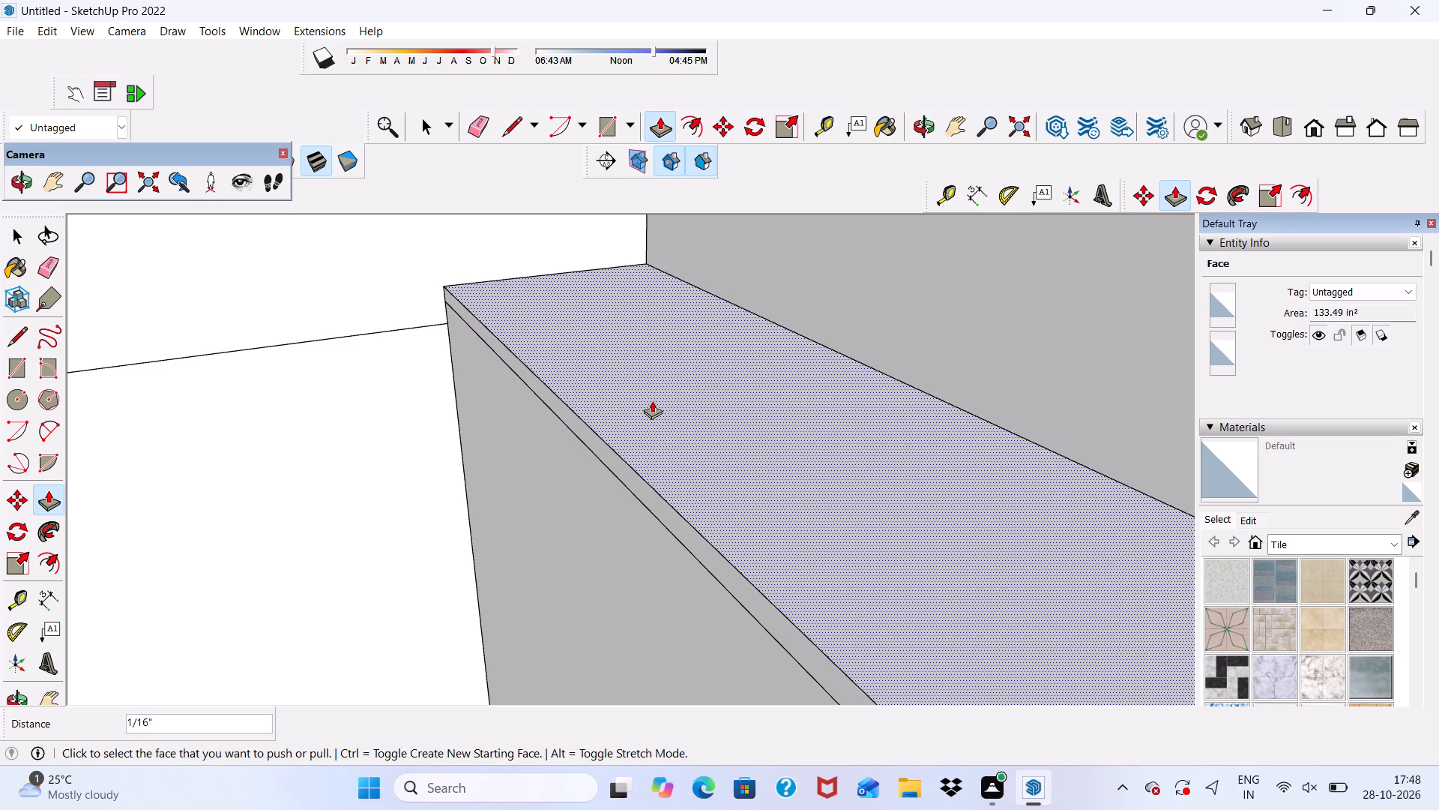
{"action": "left_click_drag", "start_coordinate": [653, 401], "coordinate": [690, 282]}
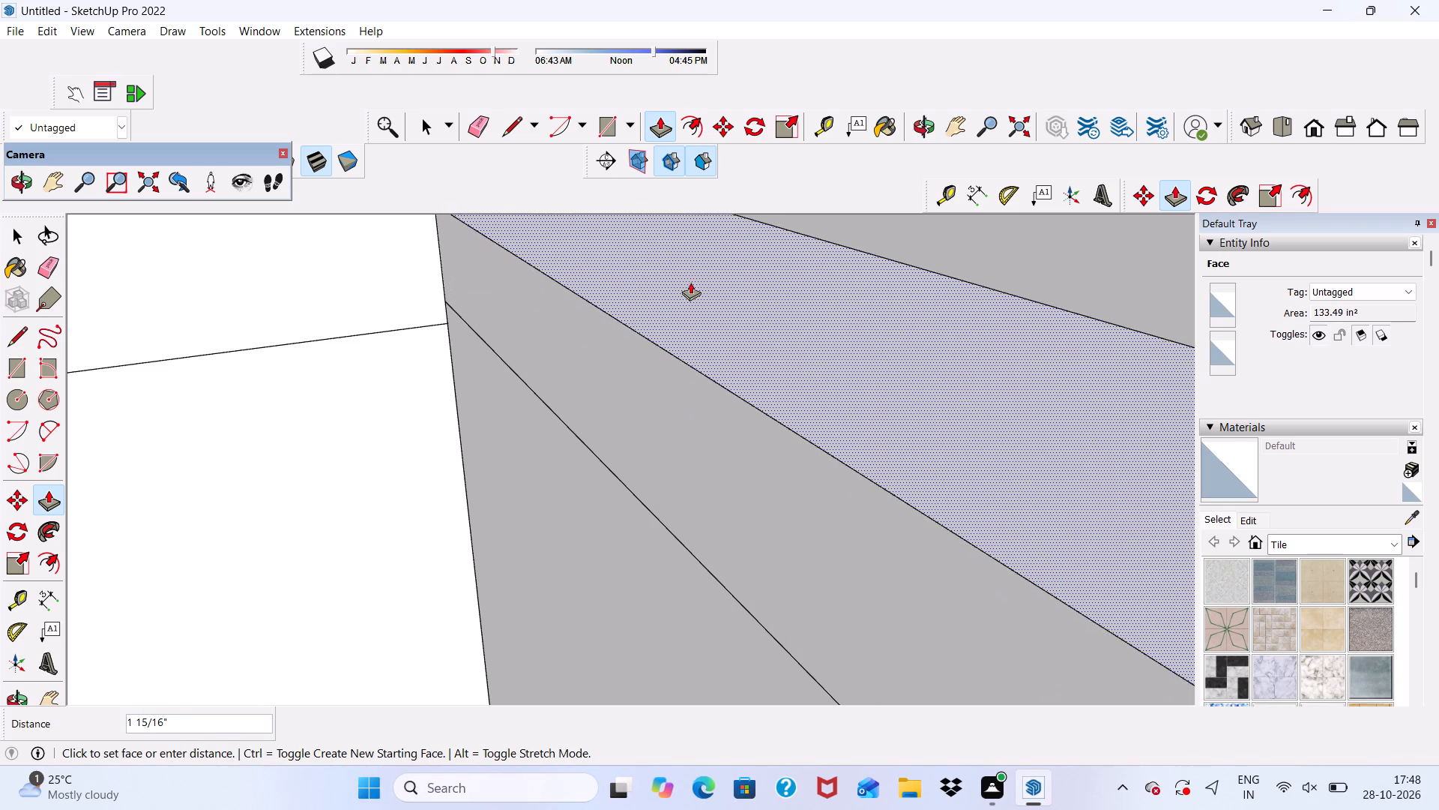
{"action": "scroll", "coordinate": [582, 290], "scroll_direction": "down", "scroll_amount": 6}
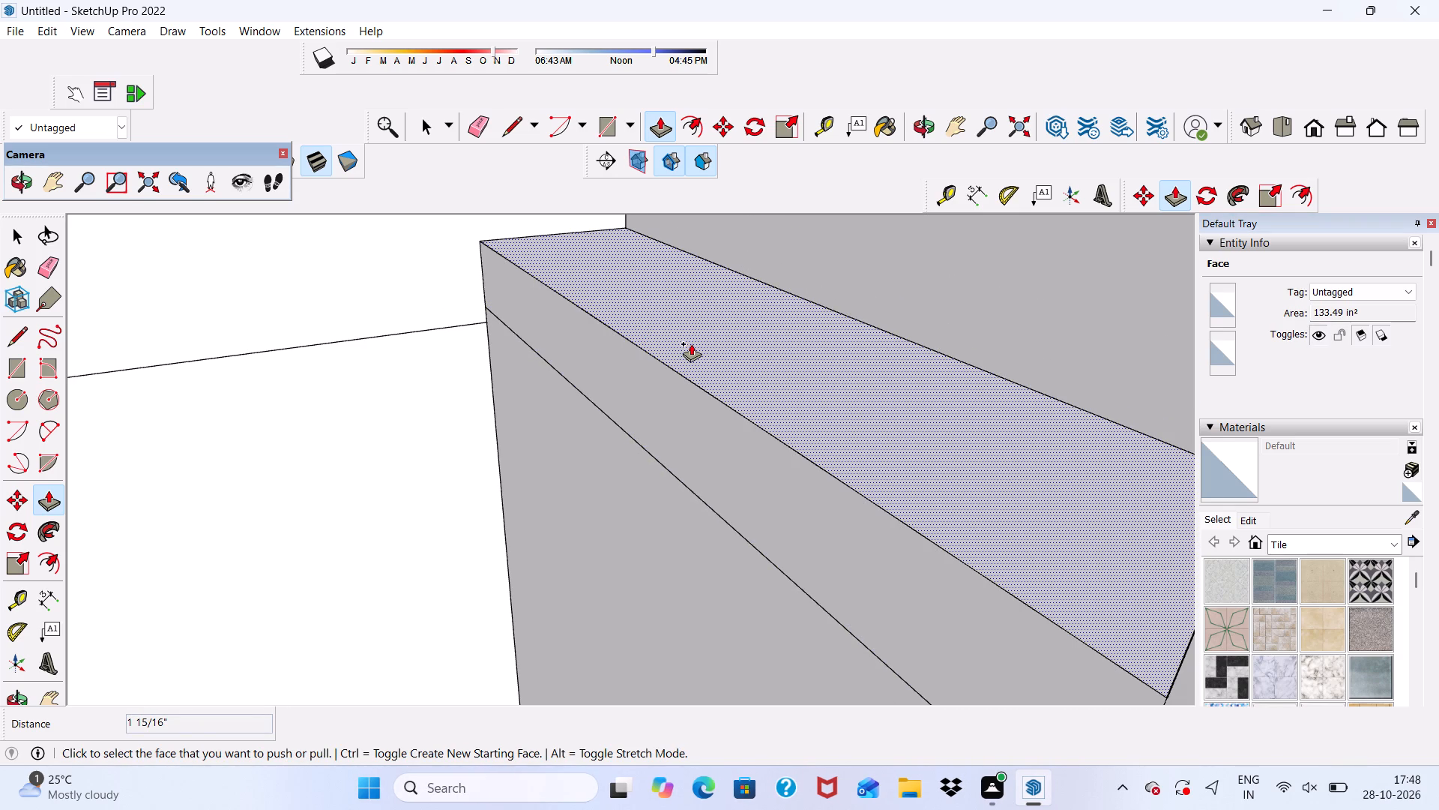
Extrude the top face of the narrow wall upward by about 4' 5 15/16", level with the top of the tall terrace post.
{"action": "left_click", "coordinate": [693, 344]}
{"action": "scroll", "coordinate": [699, 310], "scroll_direction": "down", "scroll_amount": 3}
{"action": "scroll", "coordinate": [591, 307], "scroll_direction": "down", "scroll_amount": 7}
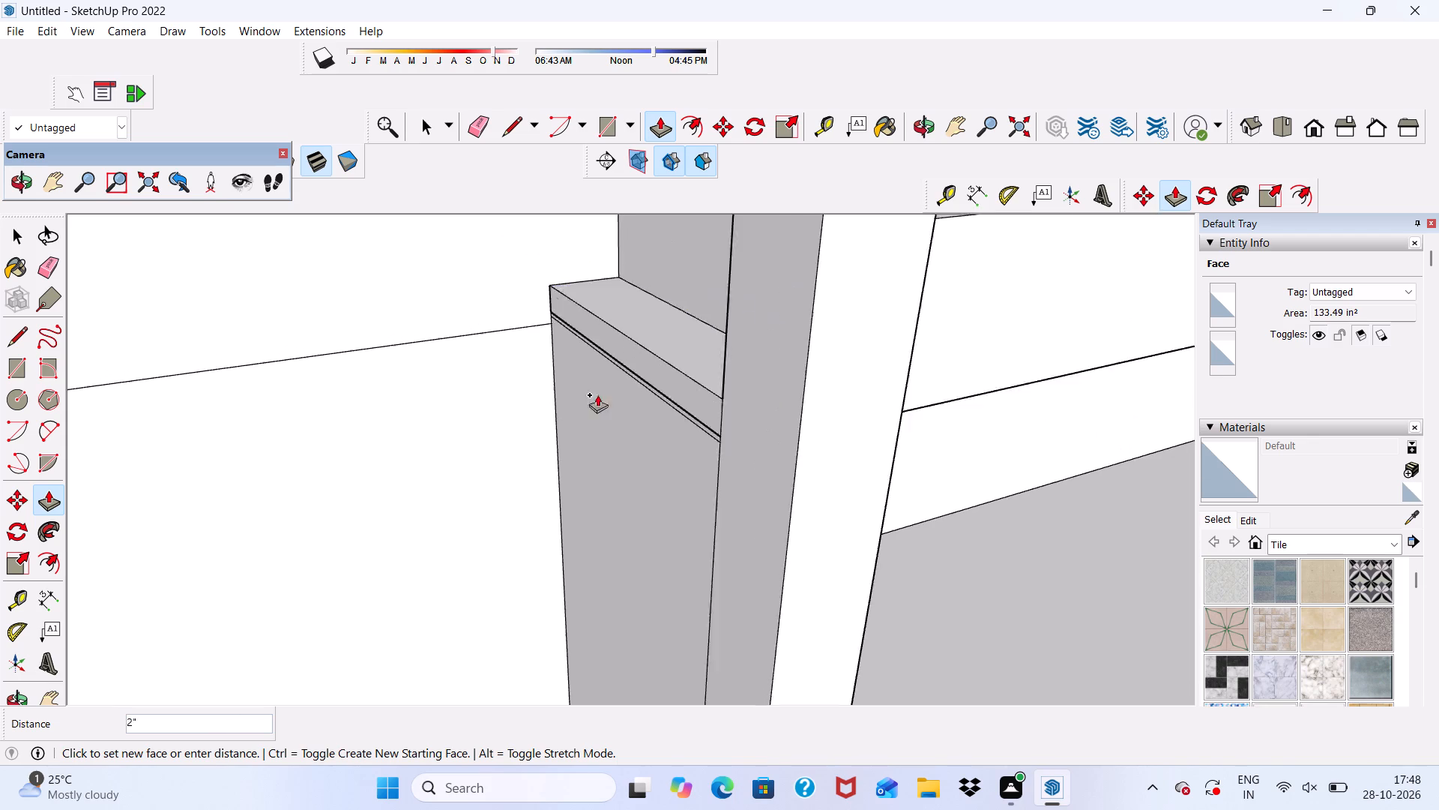
{"action": "scroll", "coordinate": [597, 394], "scroll_direction": "down", "scroll_amount": 15}
{"action": "scroll", "coordinate": [678, 237], "scroll_direction": "up", "scroll_amount": 3}
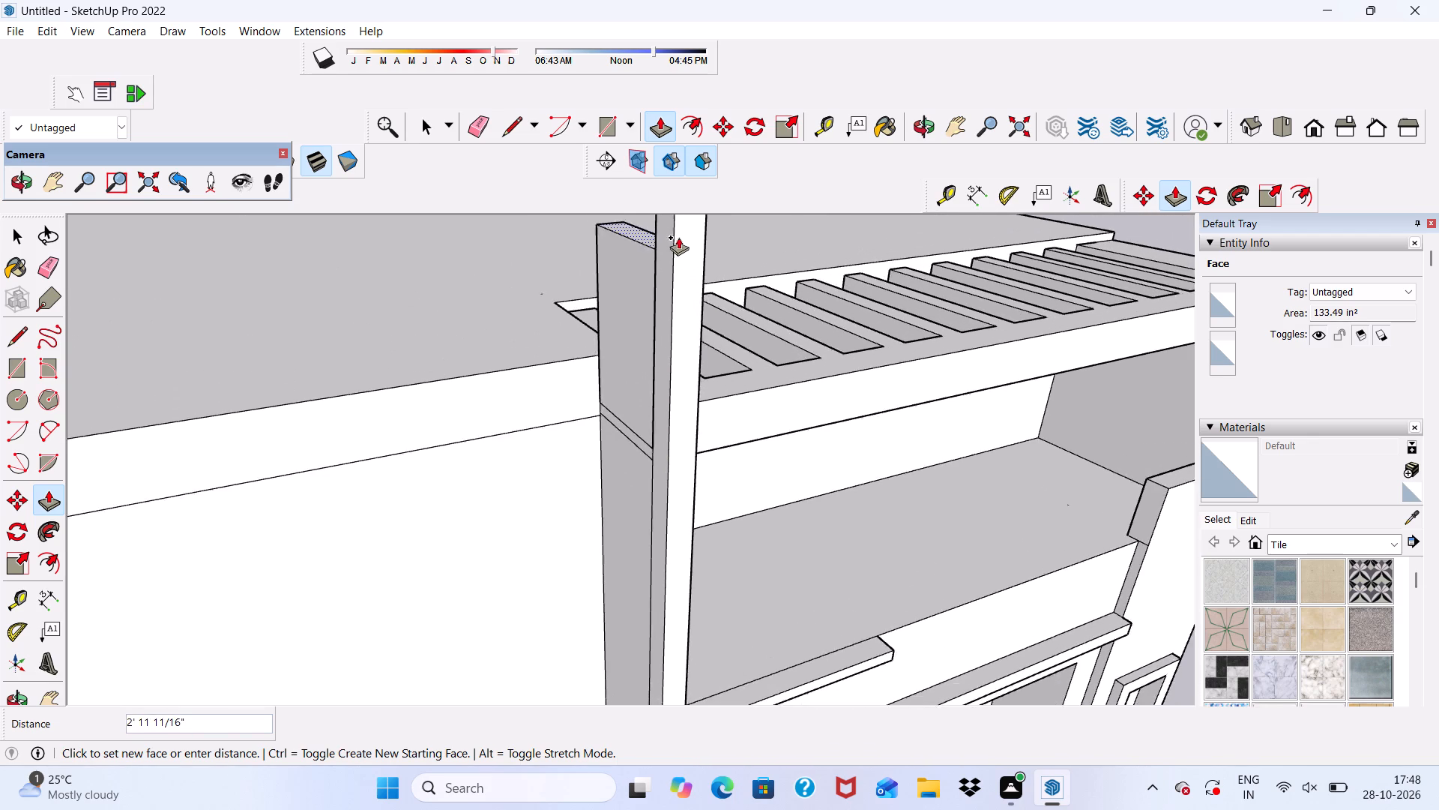
{"action": "scroll", "coordinate": [678, 237], "scroll_direction": "up", "scroll_amount": 1}
{"action": "scroll", "coordinate": [675, 227], "scroll_direction": "down", "scroll_amount": 8}
{"action": "scroll", "coordinate": [684, 276], "scroll_direction": "up", "scroll_amount": 2}
{"action": "scroll", "coordinate": [677, 310], "scroll_direction": "down", "scroll_amount": 6}
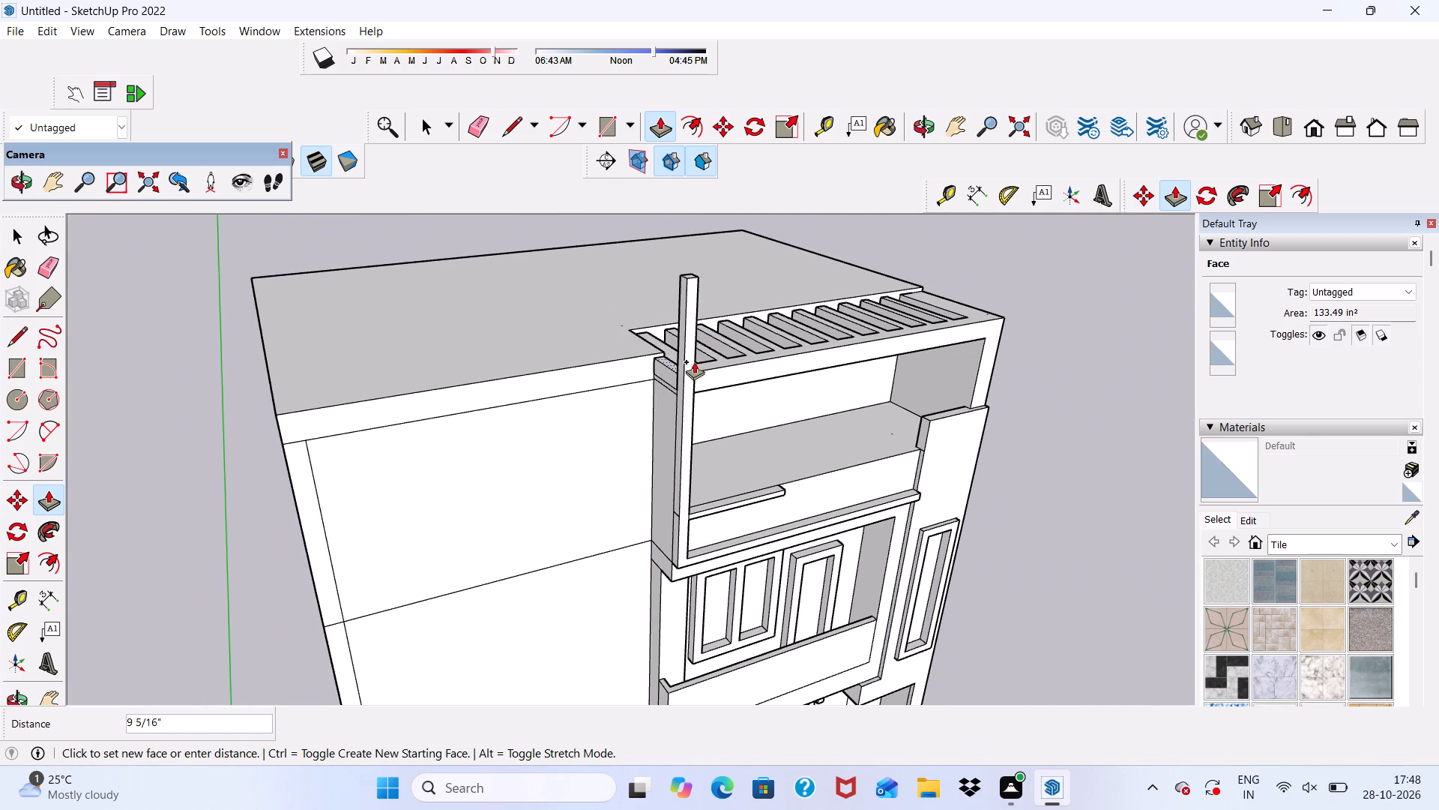
{"action": "scroll", "coordinate": [693, 361], "scroll_direction": "down", "scroll_amount": 1}
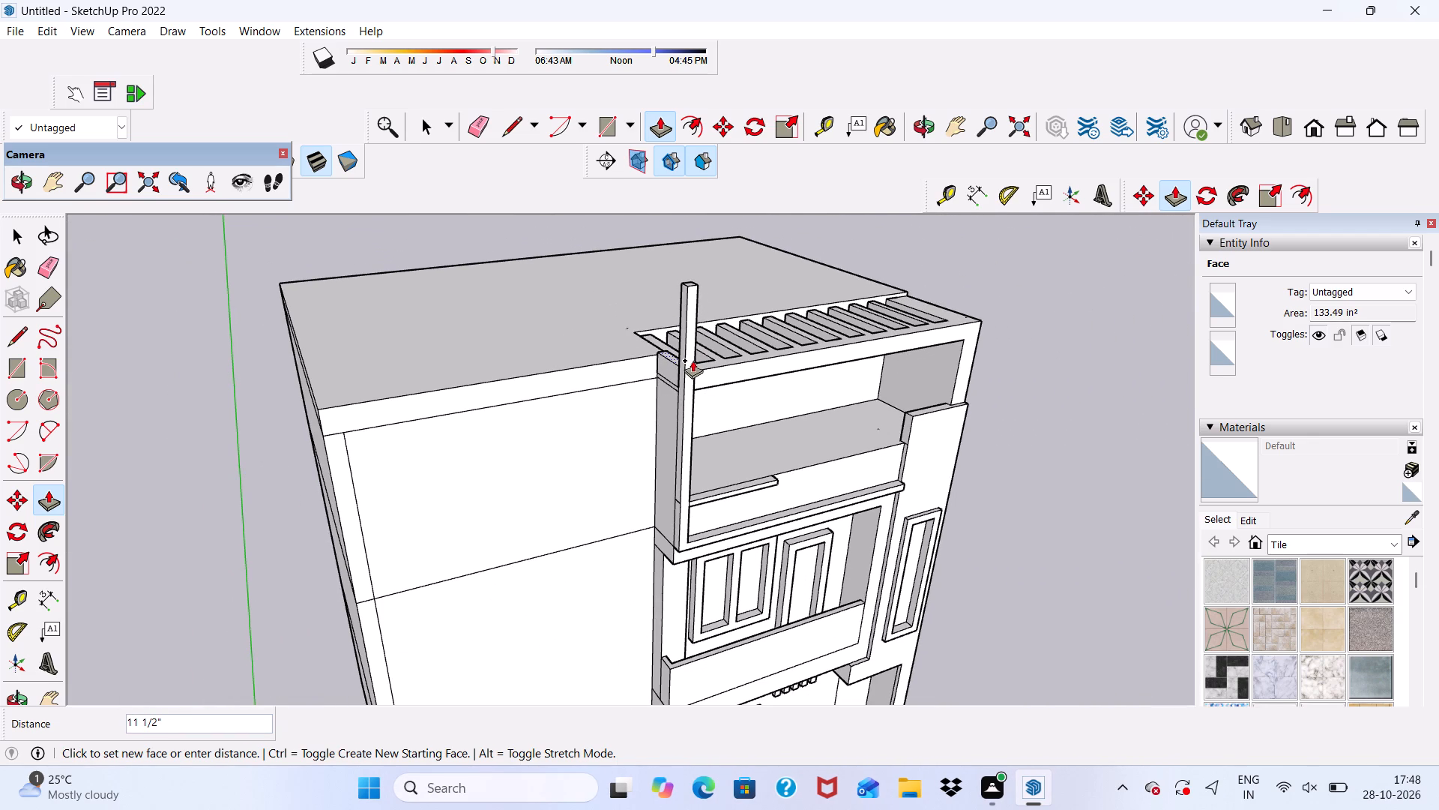
{"action": "scroll", "coordinate": [690, 284], "scroll_direction": "up", "scroll_amount": 3}
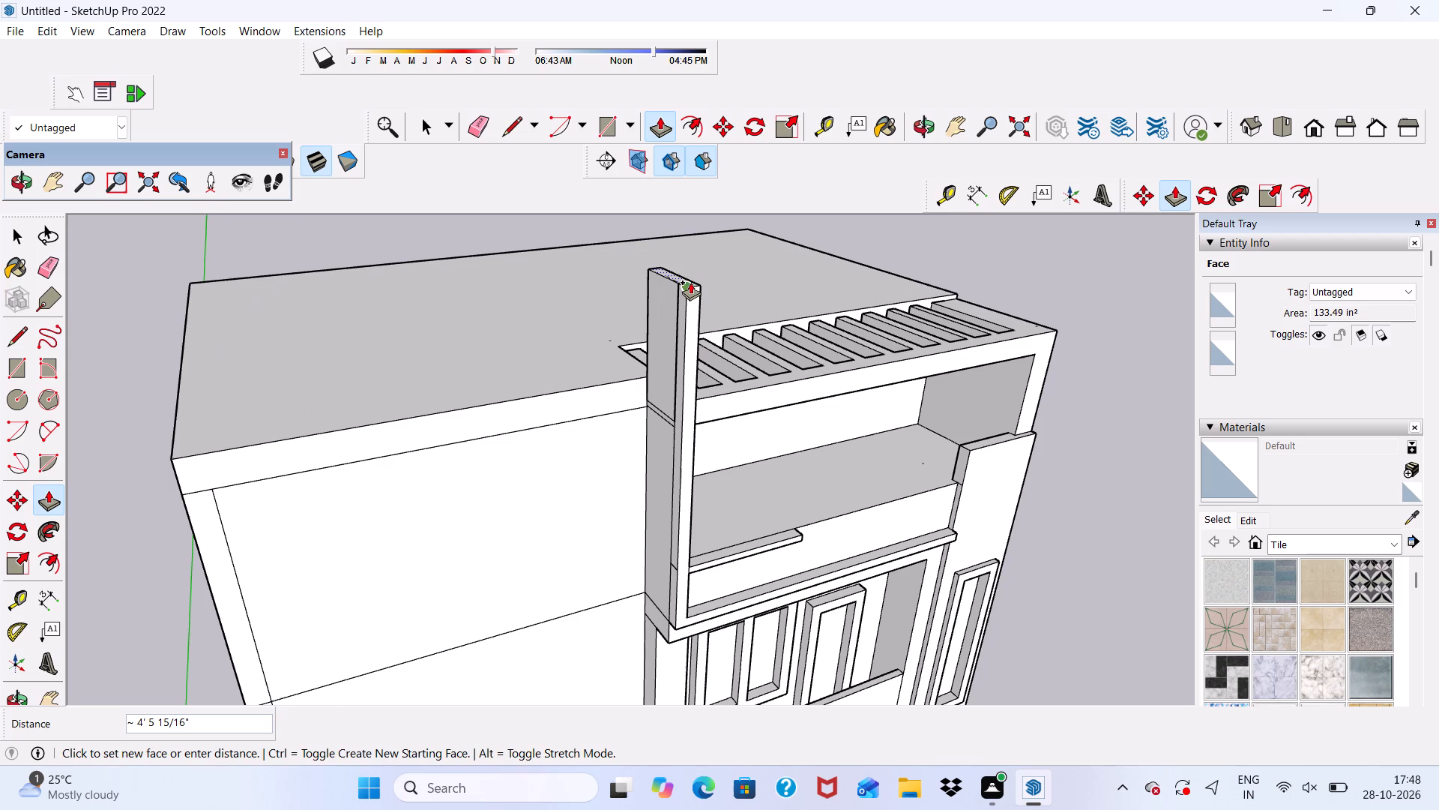
{"action": "left_click", "coordinate": [693, 280]}
Draw a rectangle along the roof's front edge, from the slatted opening's corner to the outer front corner, about 14' 9 3/16" by 3' 4 1/16".
{"action": "middle_click_drag", "start_coordinate": [693, 280], "coordinate": [699, 180]}
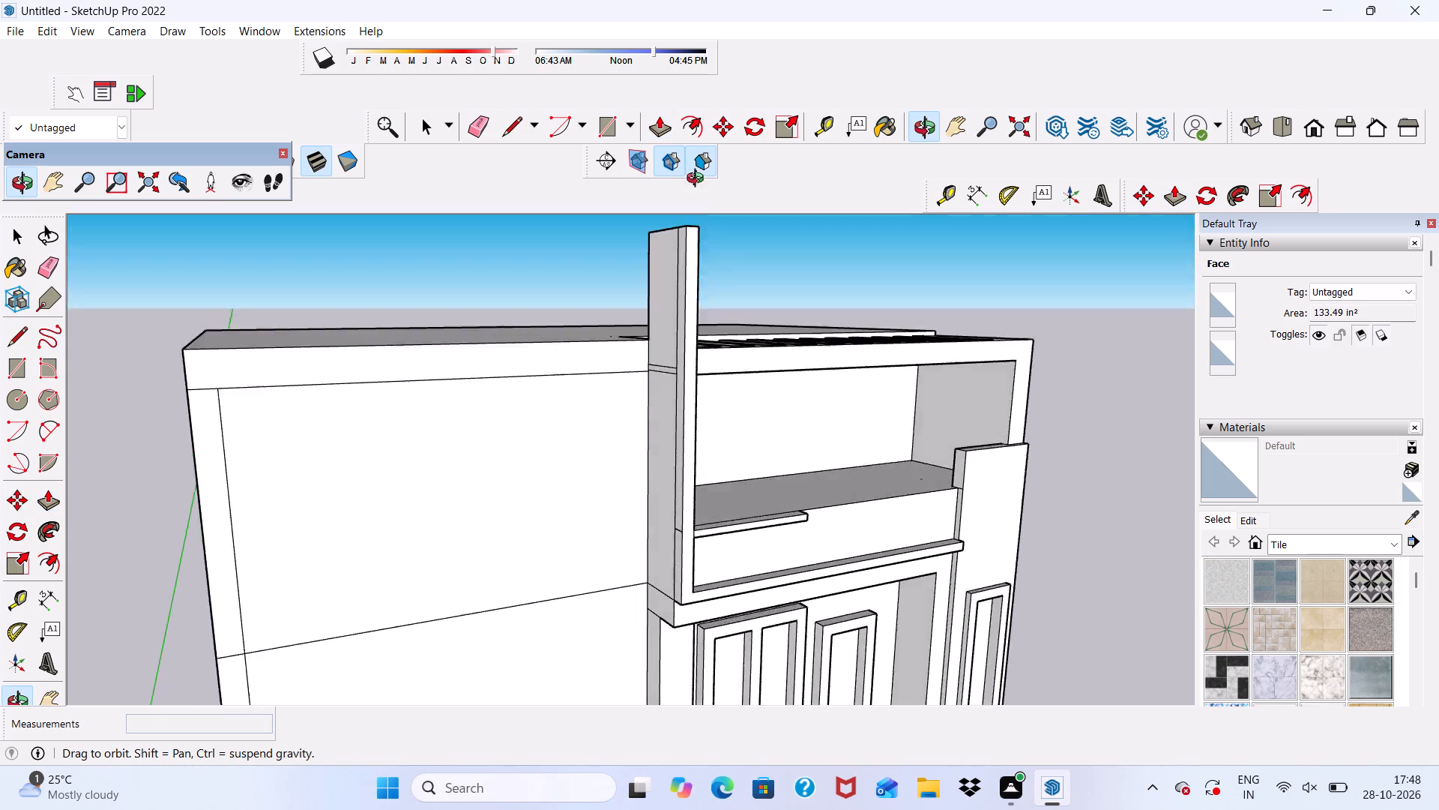
{"action": "middle_click_drag", "start_coordinate": [699, 180], "coordinate": [621, 227]}
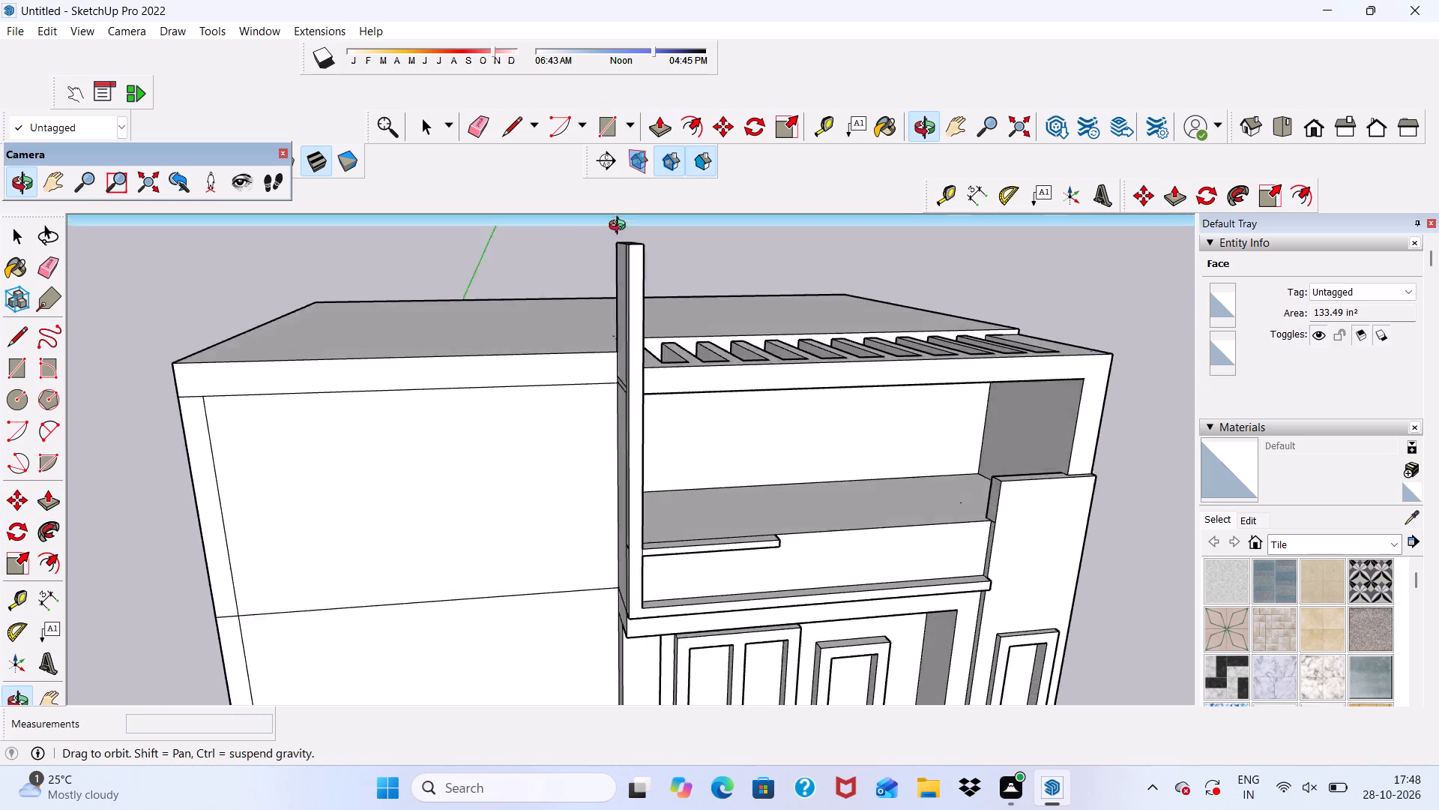
{"action": "middle_click_drag", "start_coordinate": [621, 227], "coordinate": [704, 244]}
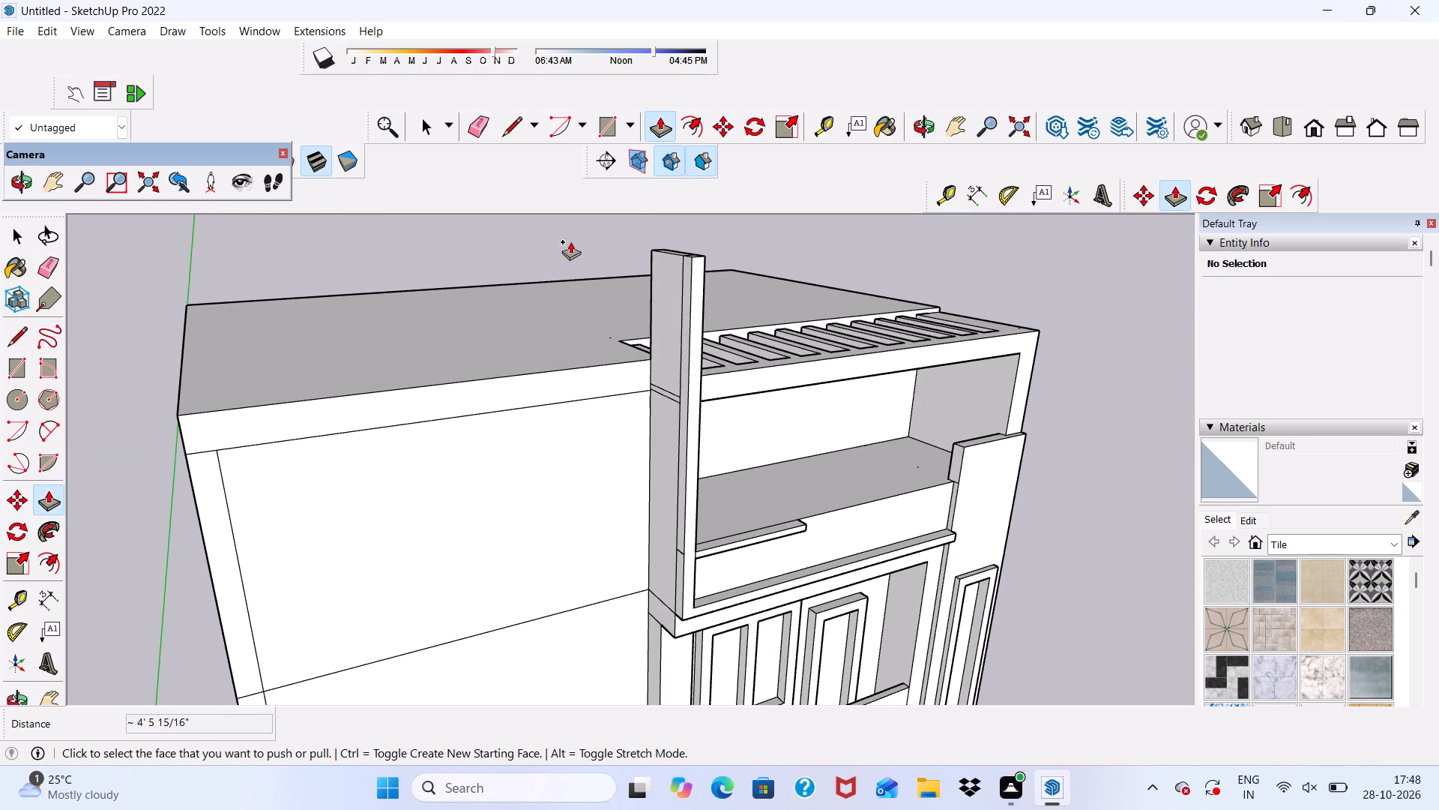
{"action": "left_click", "coordinate": [598, 121]}
{"action": "scroll", "coordinate": [612, 313], "scroll_direction": "up", "scroll_amount": 3}
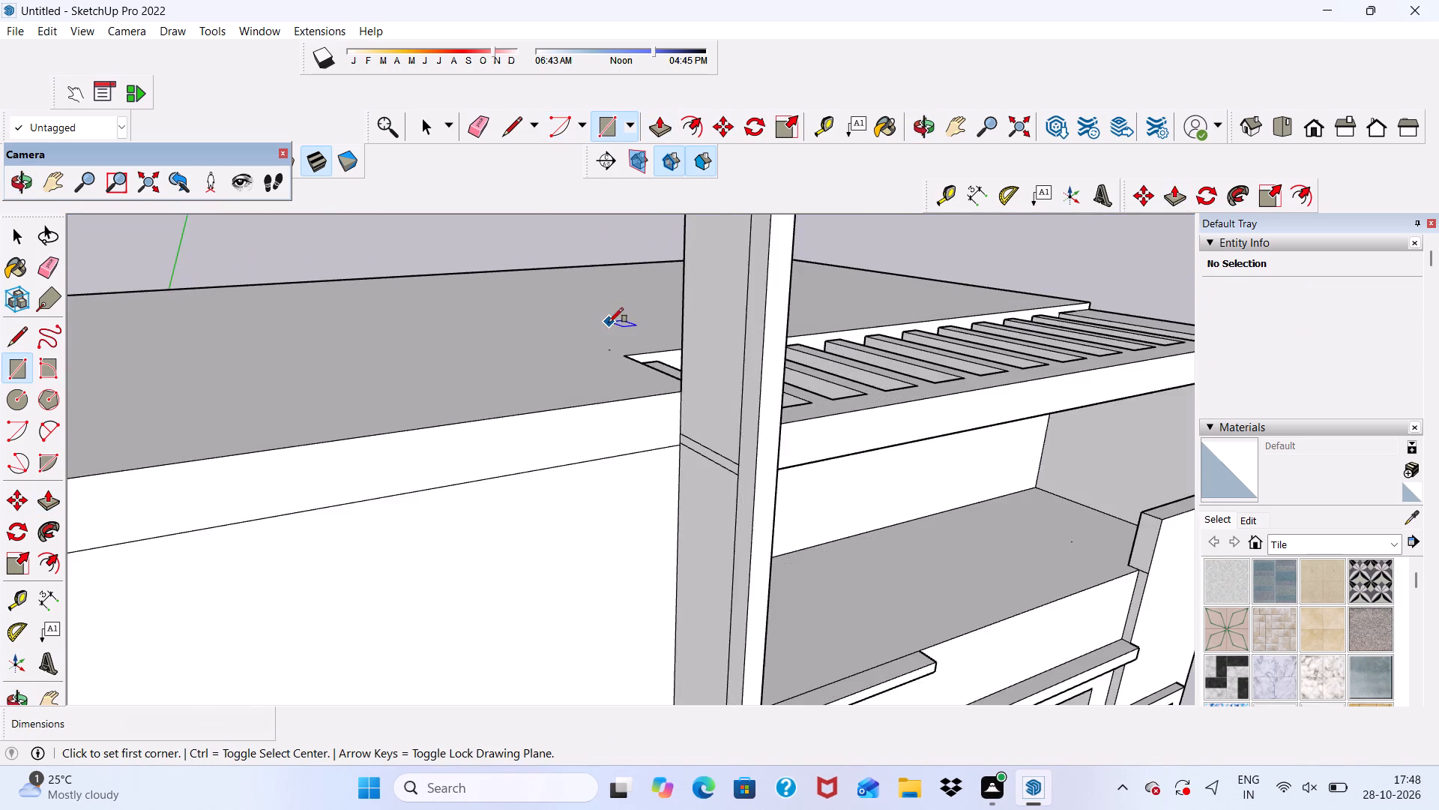
{"action": "scroll", "coordinate": [609, 322], "scroll_direction": "up", "scroll_amount": 9}
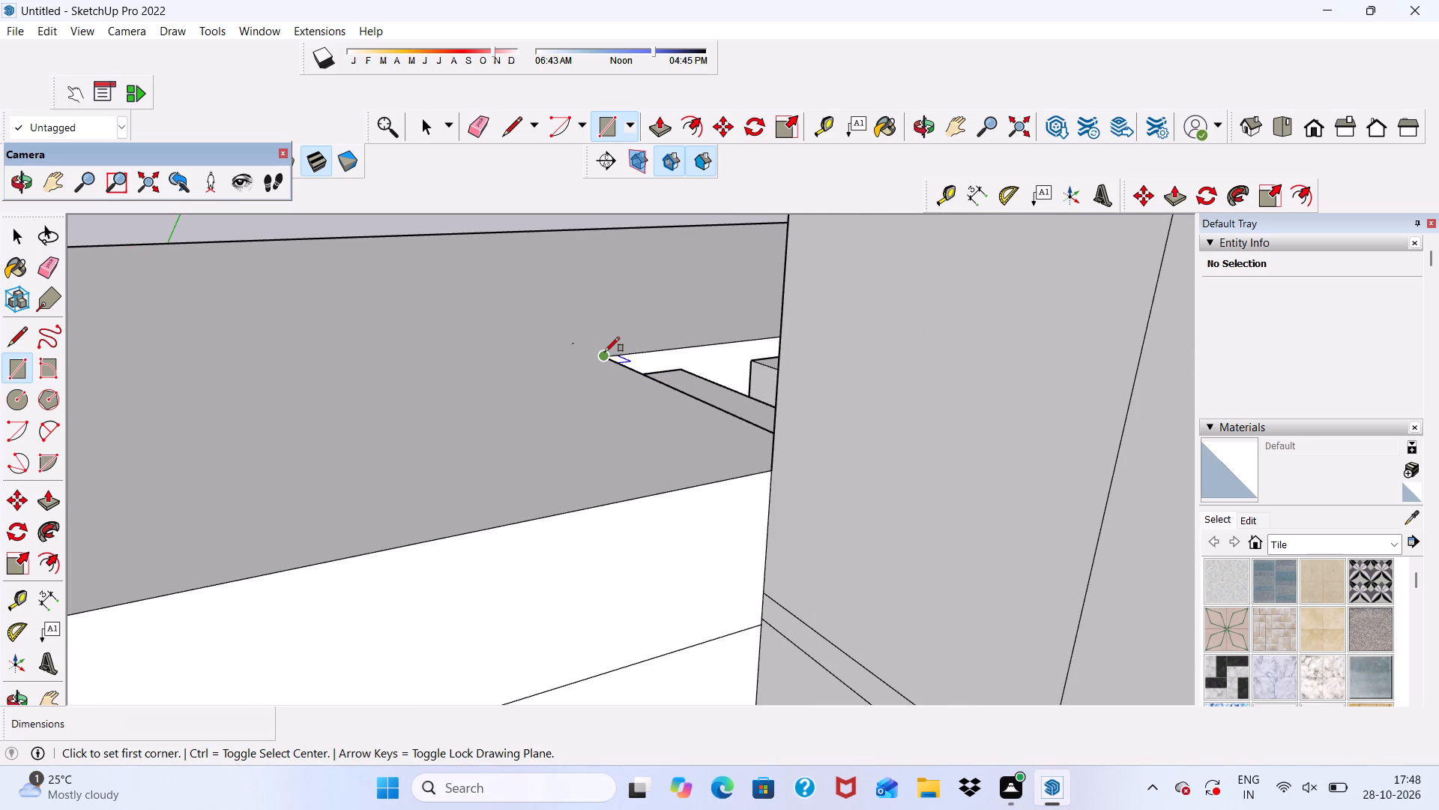
{"action": "left_click", "coordinate": [605, 352]}
{"action": "scroll", "coordinate": [464, 334], "scroll_direction": "down", "scroll_amount": 6}
{"action": "scroll", "coordinate": [540, 331], "scroll_direction": "down", "scroll_amount": 15}
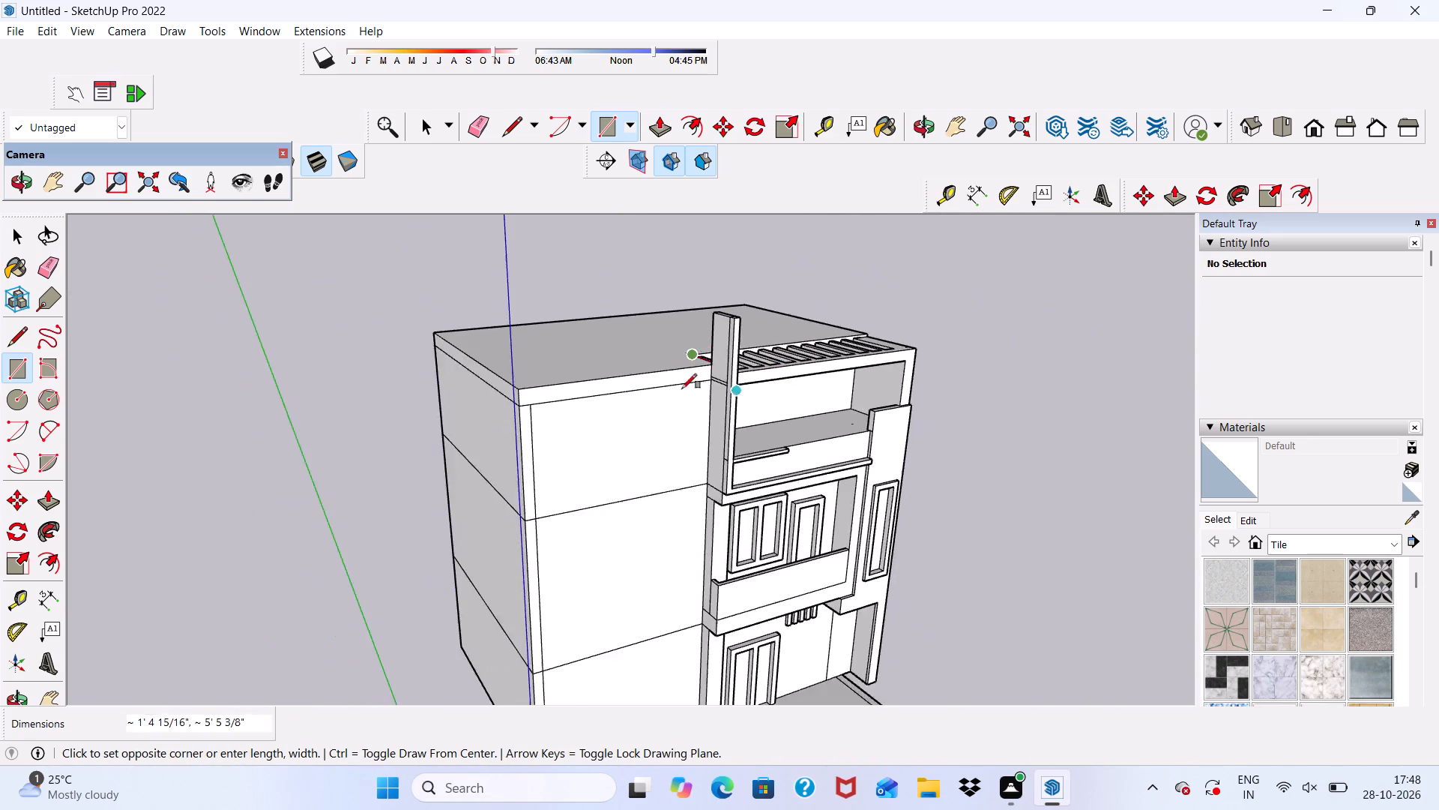
{"action": "scroll", "coordinate": [573, 379], "scroll_direction": "up", "scroll_amount": 11}
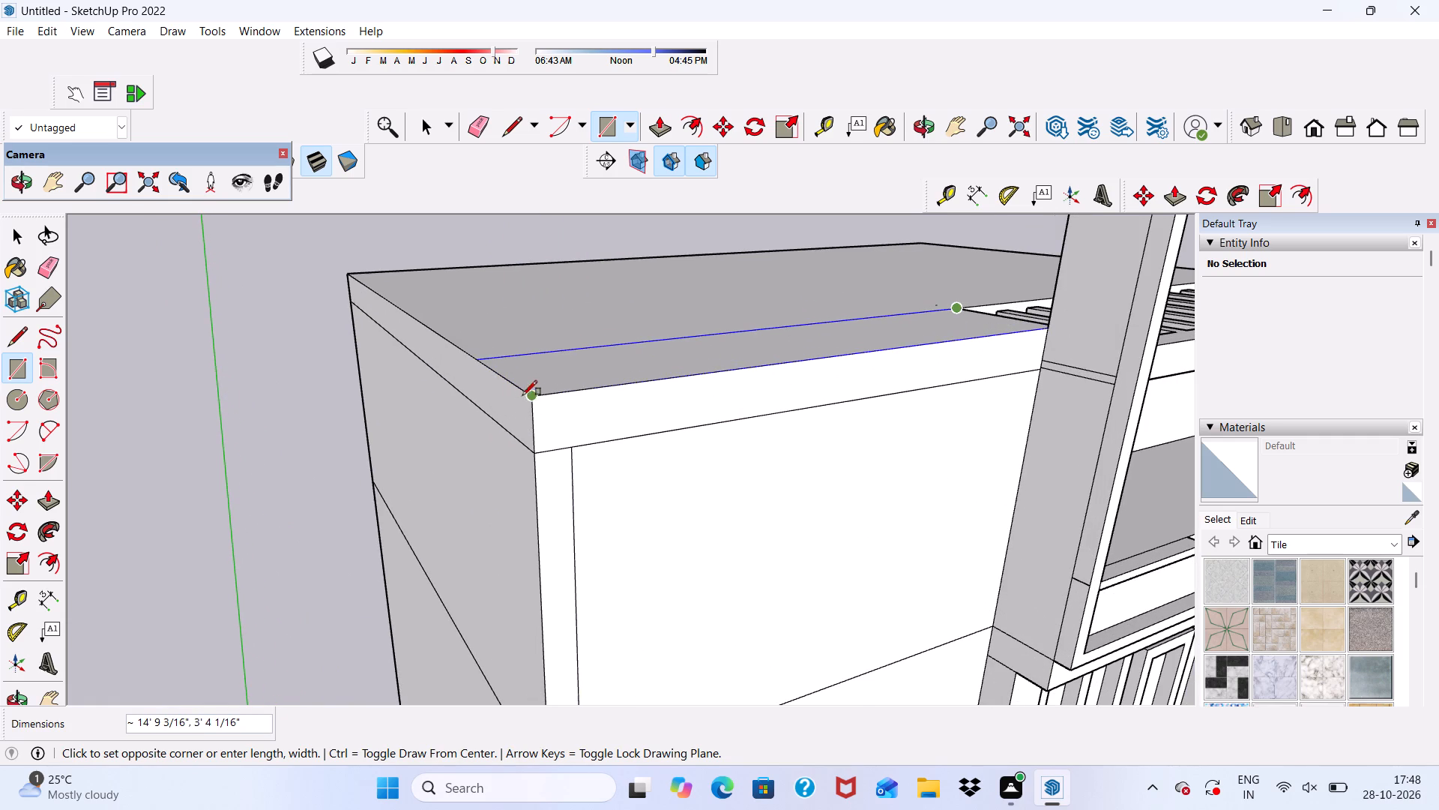
{"action": "left_click", "coordinate": [528, 398]}
Extrude the new roof-edge rectangle upward by about 3' 7 11/16" to the height of the tall post.
{"action": "scroll", "coordinate": [609, 409], "scroll_direction": "down", "scroll_amount": 4}
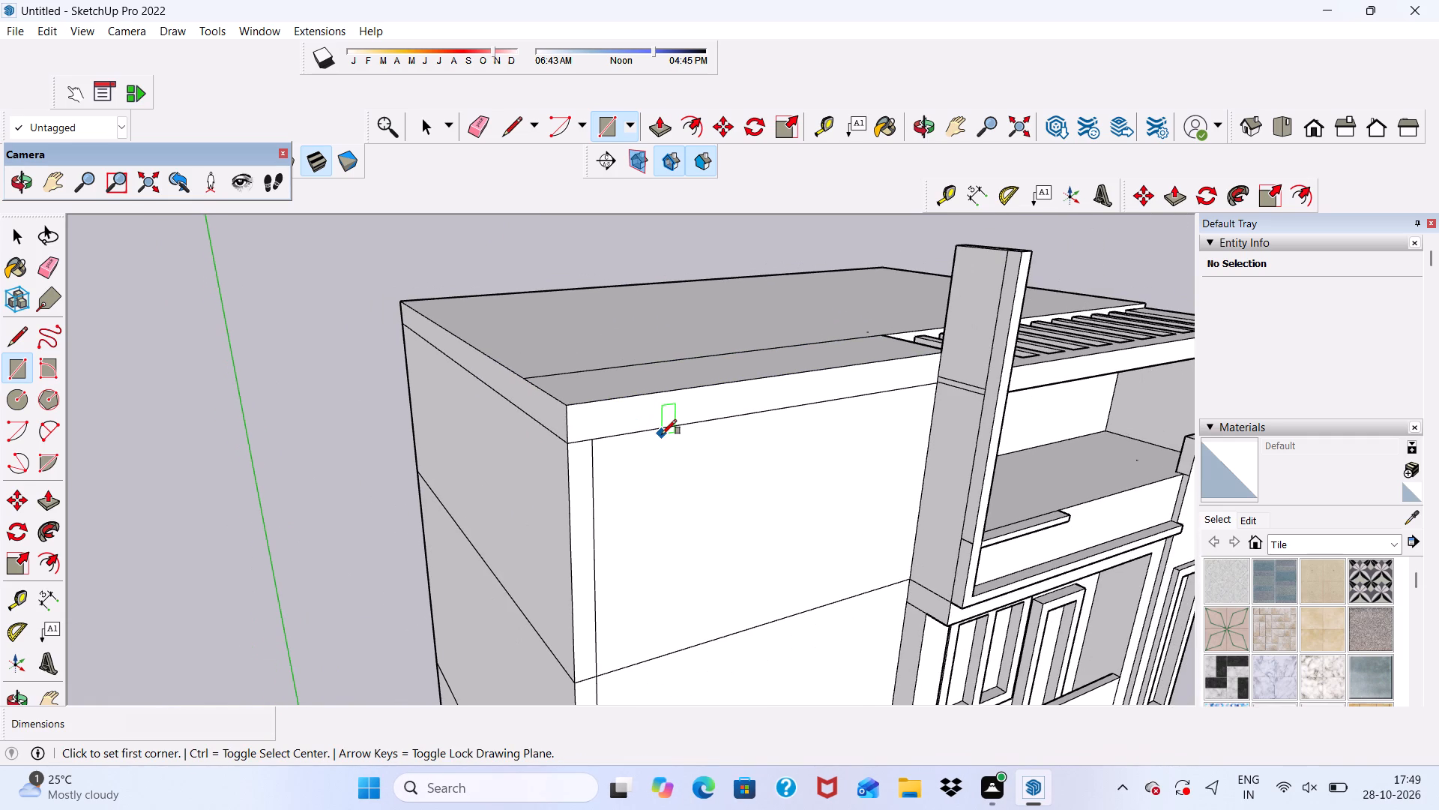
{"action": "middle_click_drag", "start_coordinate": [661, 434], "coordinate": [543, 422]}
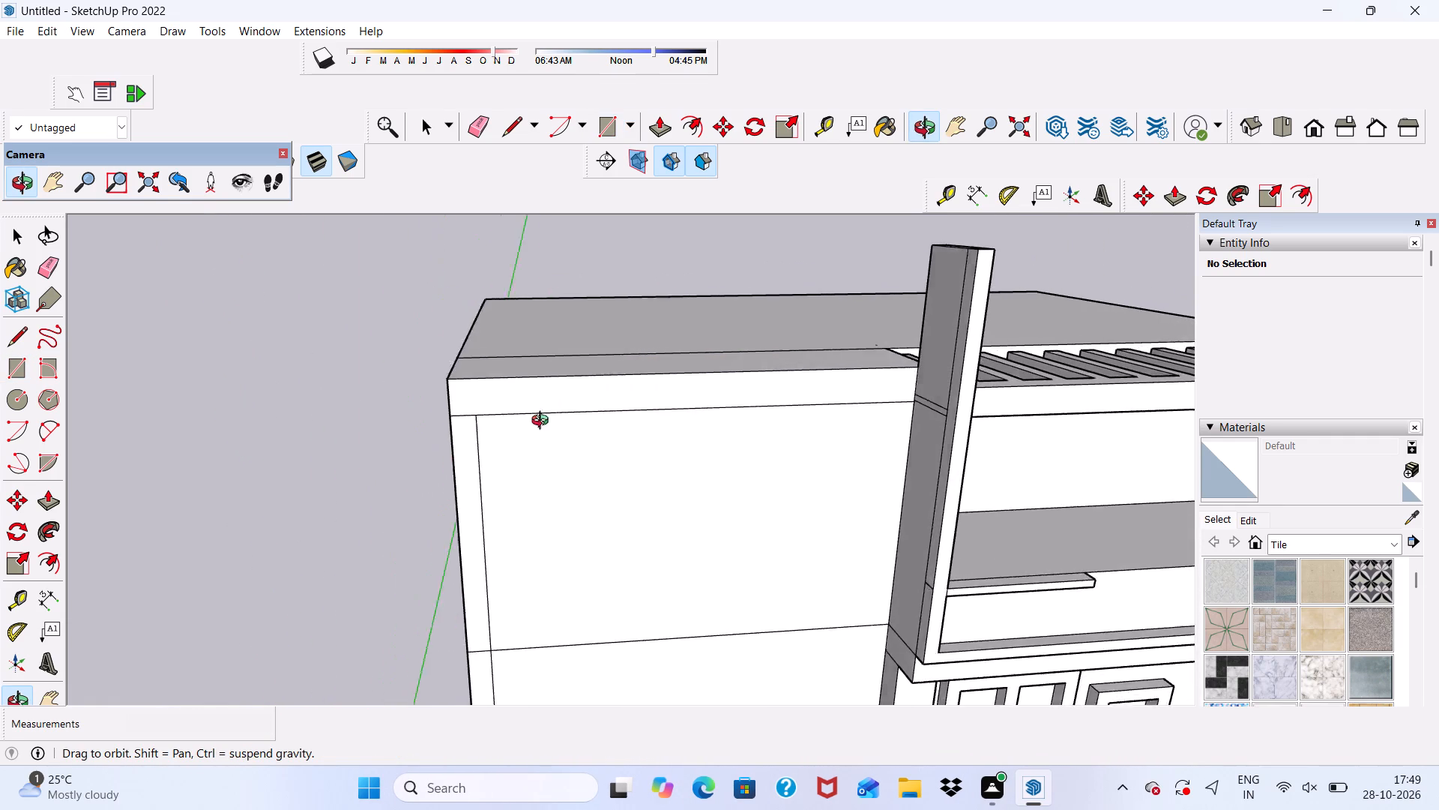
{"action": "middle_click_drag", "start_coordinate": [543, 422], "coordinate": [501, 383]}
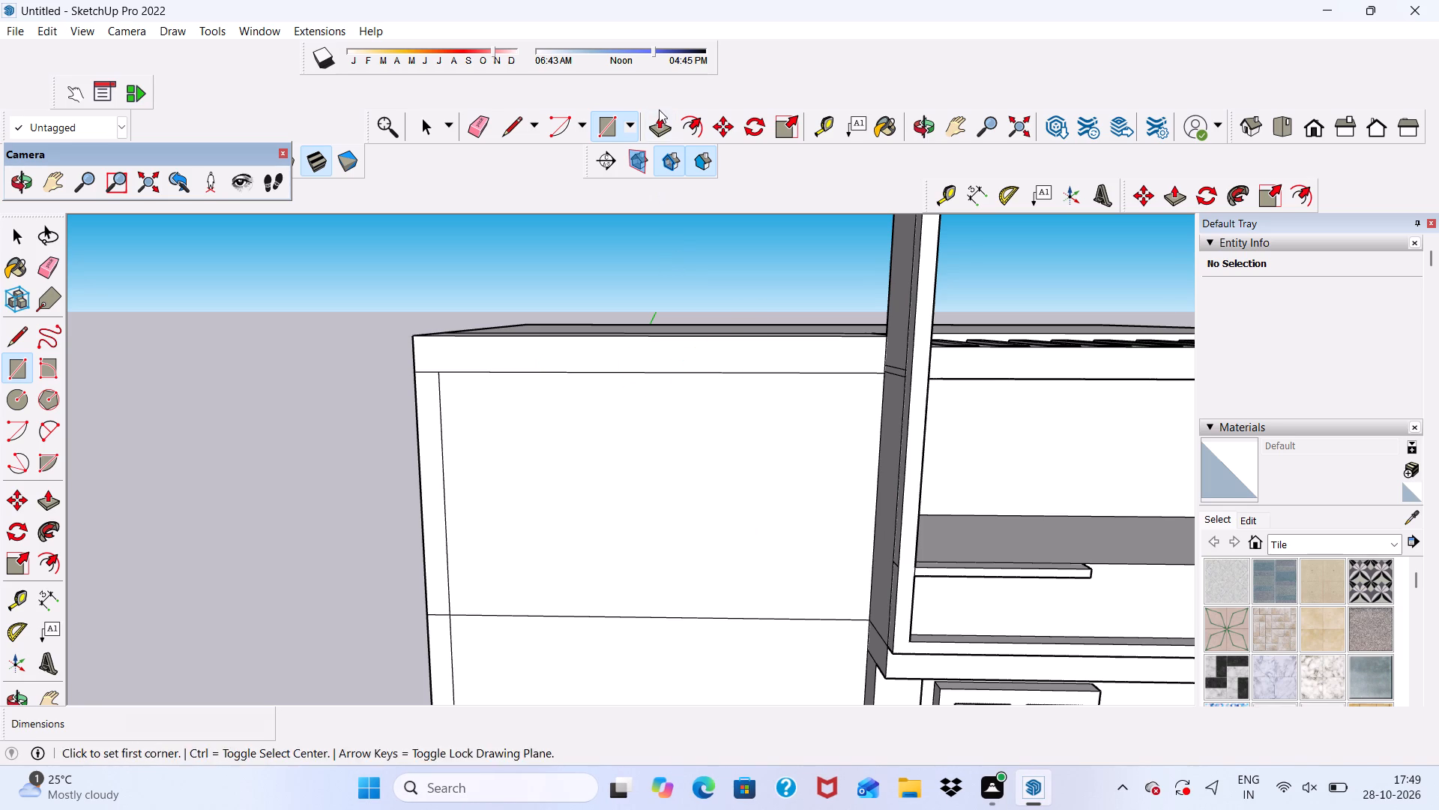
{"action": "left_click", "coordinate": [659, 130]}
{"action": "scroll", "coordinate": [645, 286], "scroll_direction": "down", "scroll_amount": 5}
{"action": "middle_click_drag", "start_coordinate": [688, 370], "coordinate": [657, 514]}
{"action": "scroll", "coordinate": [658, 337], "scroll_direction": "up", "scroll_amount": 3}
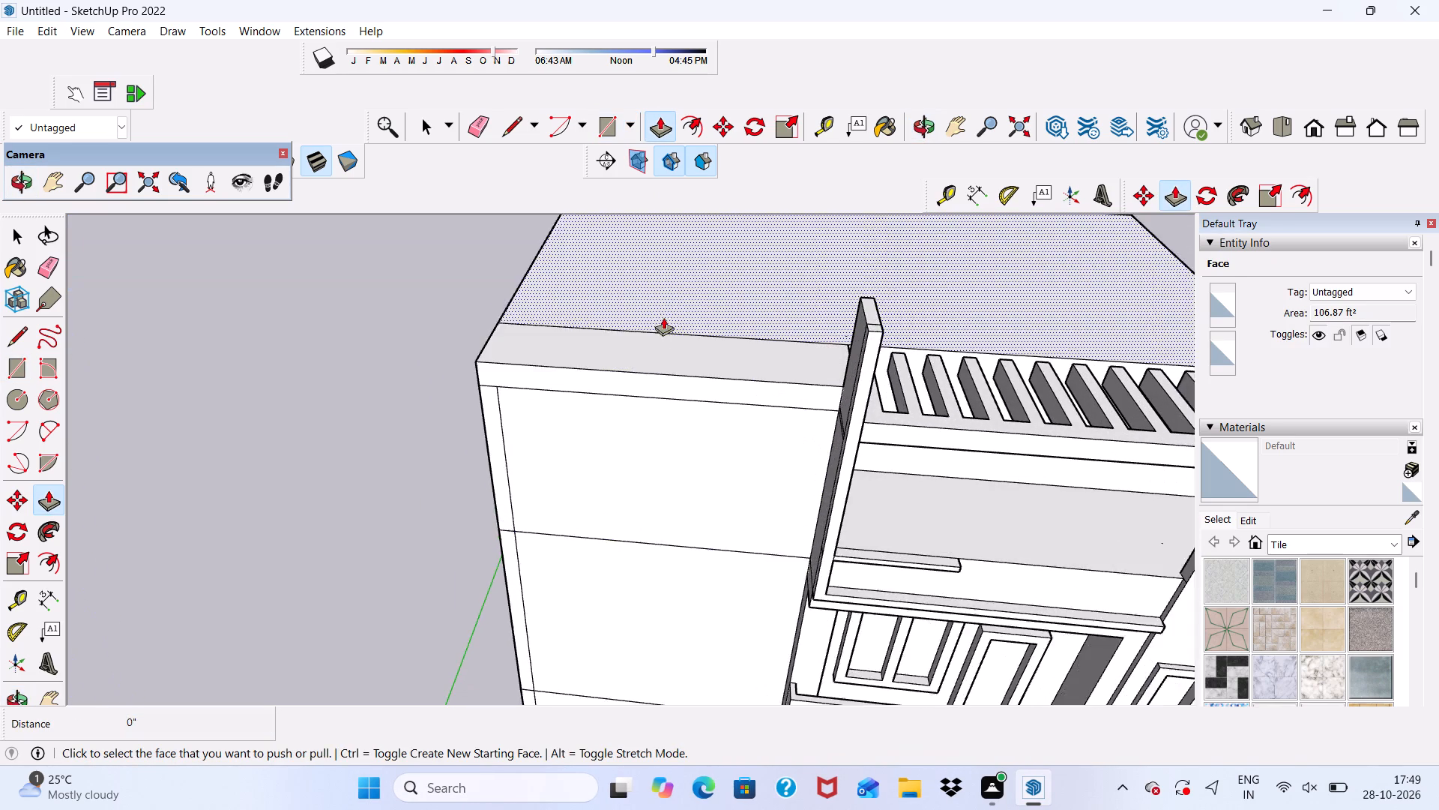
{"action": "left_click", "coordinate": [664, 355]}
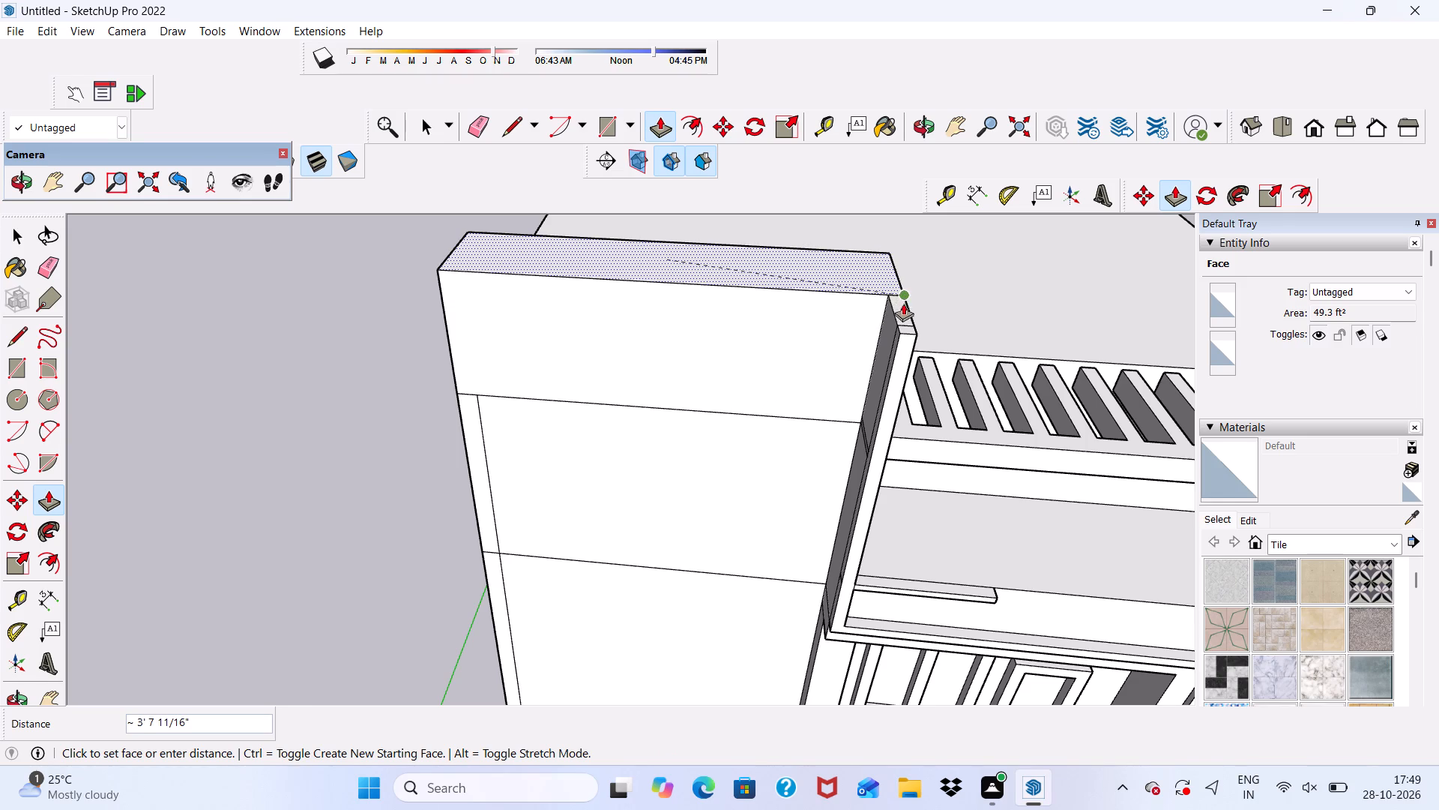
{"action": "left_click_drag", "start_coordinate": [902, 308], "coordinate": [900, 299]}
Erase the vertical seam edges on the slat-facing side of the post and wall, and the seam across their top.
{"action": "scroll", "coordinate": [896, 297], "scroll_direction": "down", "scroll_amount": 1}
{"action": "middle_click_drag", "start_coordinate": [896, 298], "coordinate": [896, 145]}
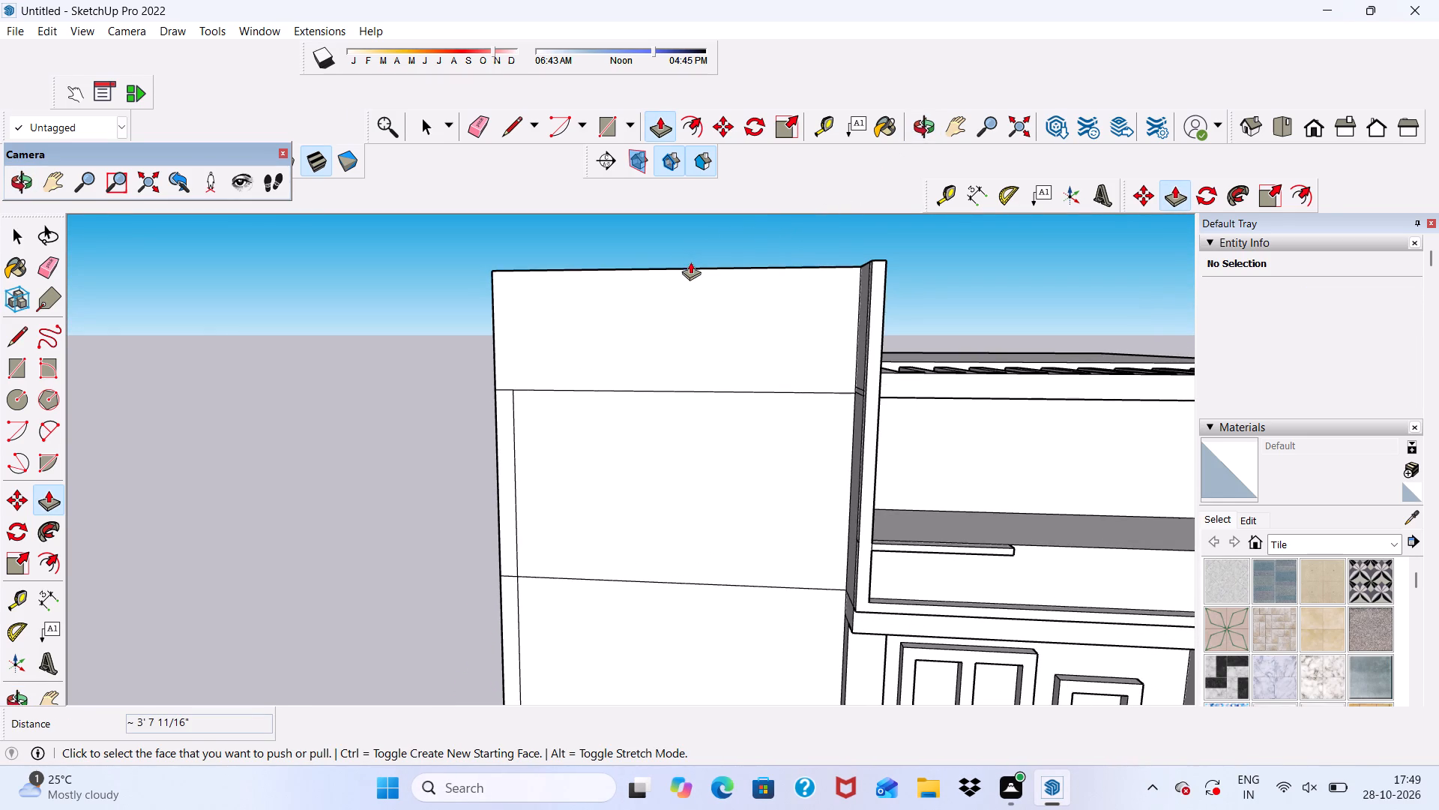
{"action": "left_click", "coordinate": [489, 124]}
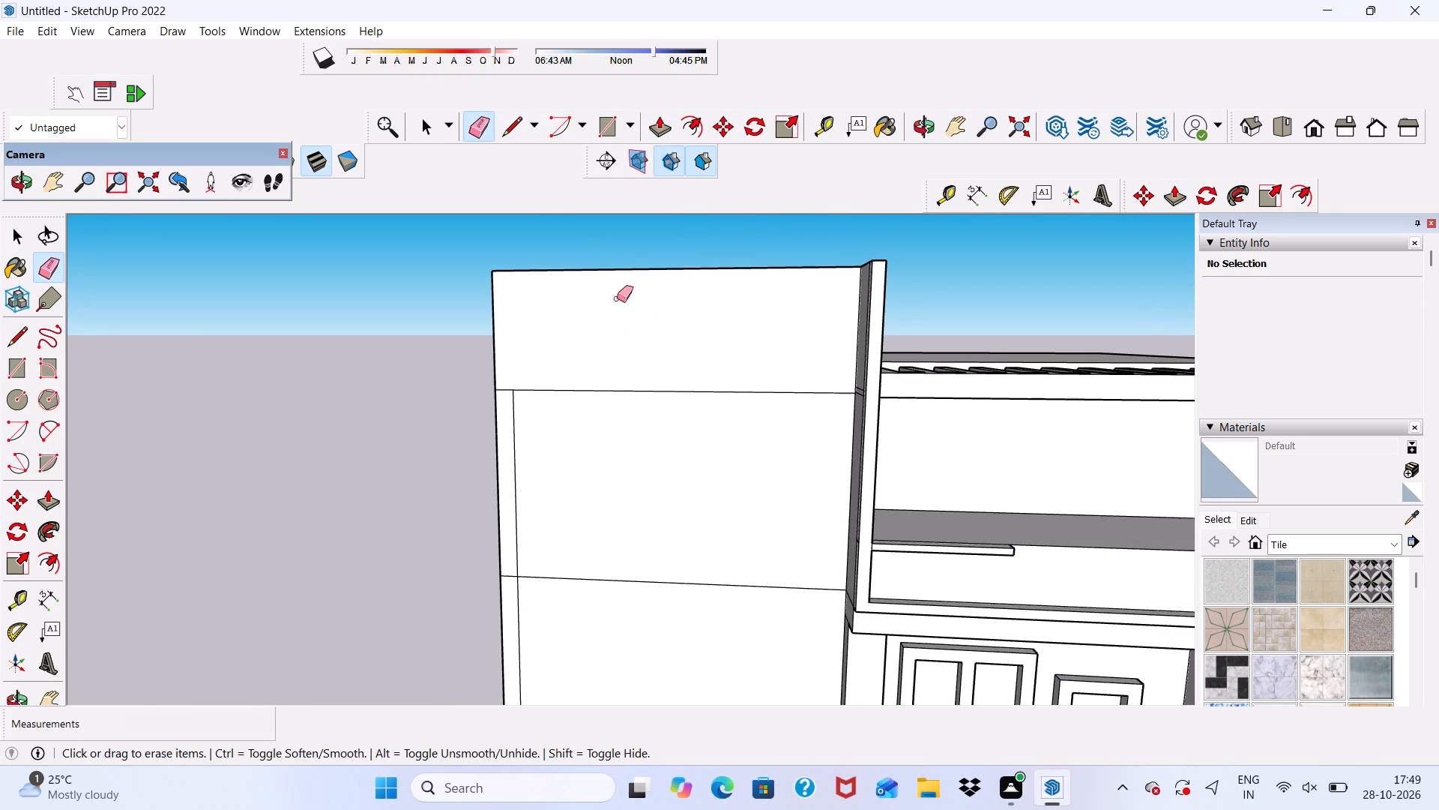
{"action": "scroll", "coordinate": [604, 284], "scroll_direction": "down", "scroll_amount": 2}
{"action": "middle_click_drag", "start_coordinate": [694, 360], "coordinate": [450, 449]}
{"action": "scroll", "coordinate": [776, 389], "scroll_direction": "up", "scroll_amount": 6}
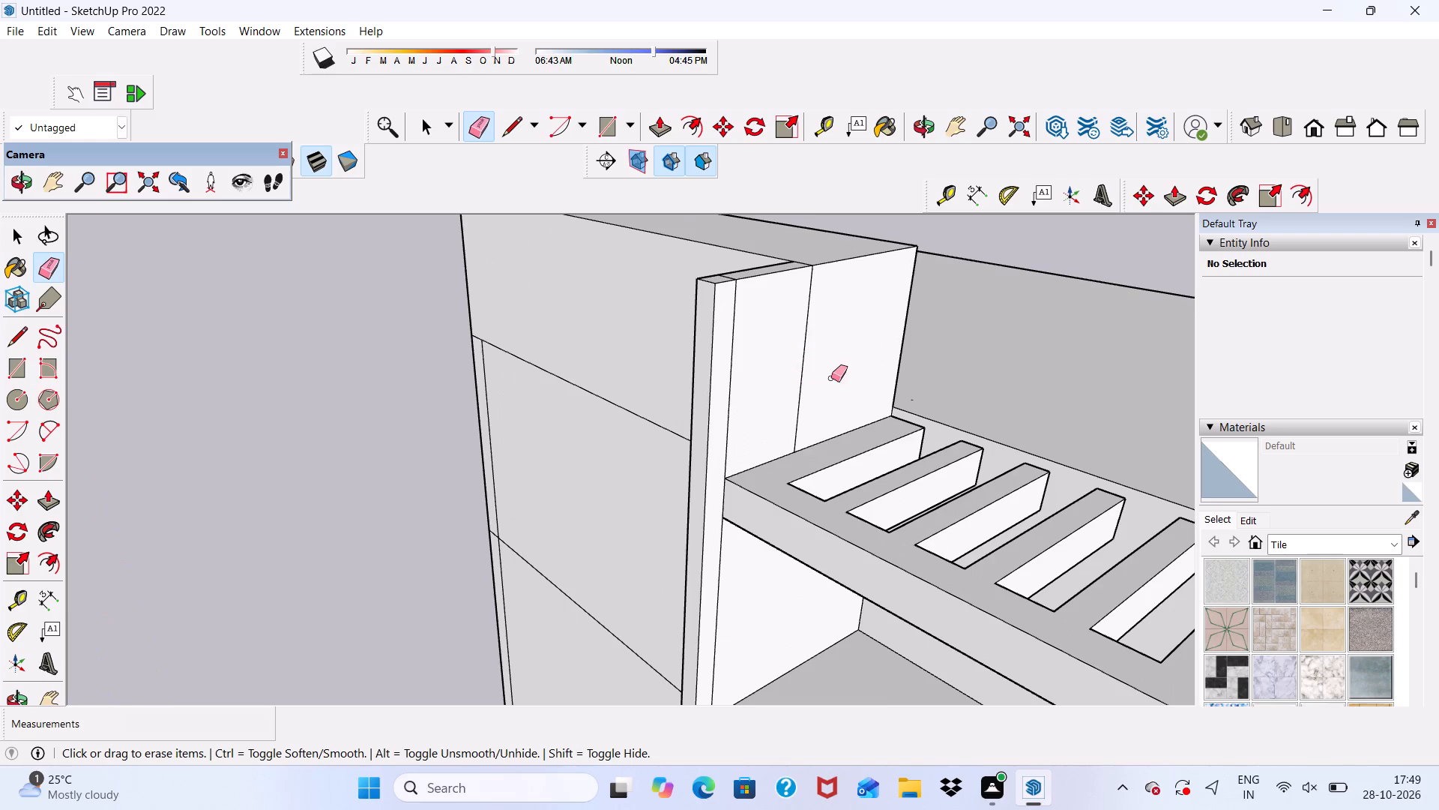
{"action": "left_click_drag", "start_coordinate": [818, 377], "coordinate": [775, 381]}
{"action": "scroll", "coordinate": [754, 379], "scroll_direction": "up", "scroll_amount": 4}
{"action": "left_click_drag", "start_coordinate": [722, 373], "coordinate": [749, 386]}
{"action": "middle_click_drag", "start_coordinate": [772, 361], "coordinate": [783, 514]}
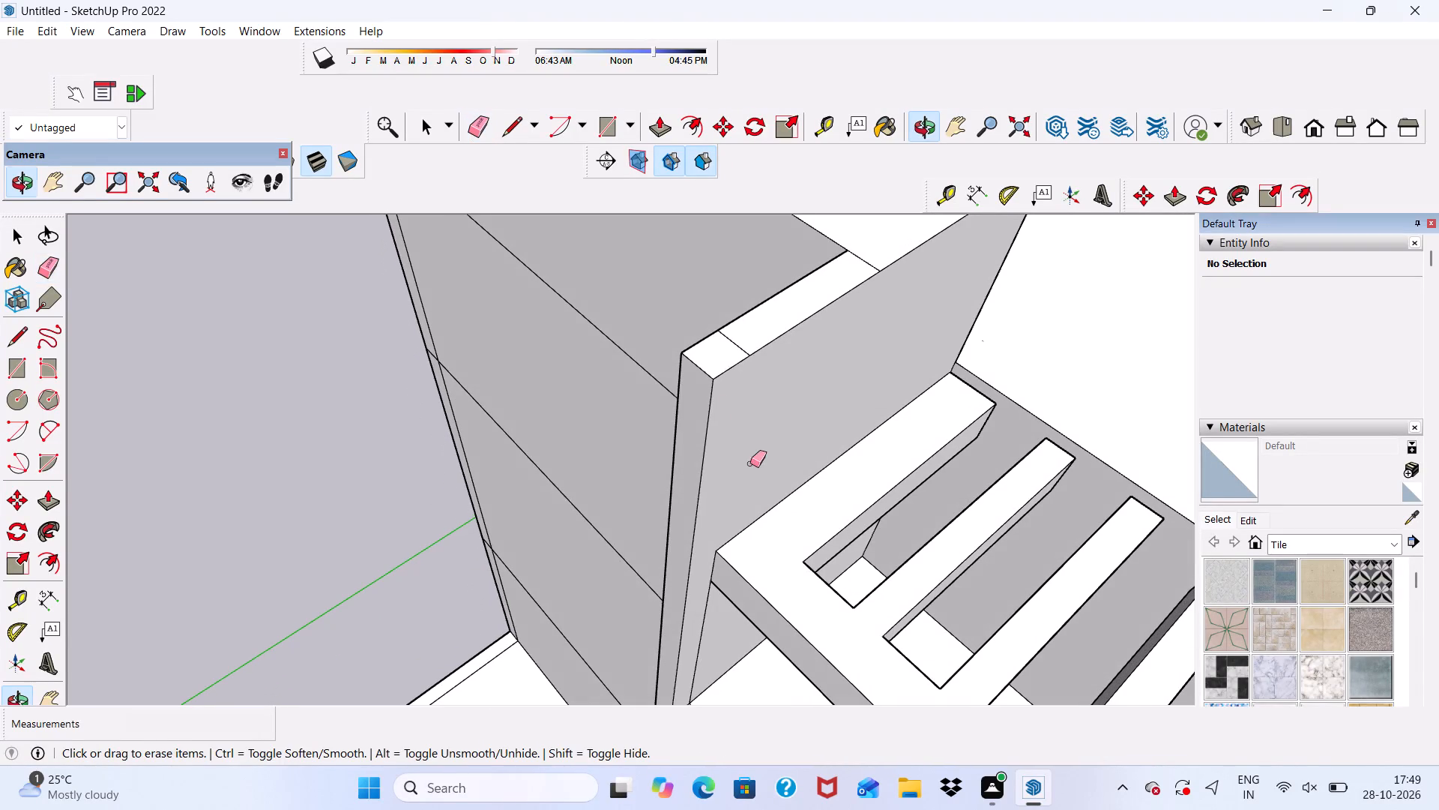
{"action": "left_click_drag", "start_coordinate": [715, 355], "coordinate": [734, 342]}
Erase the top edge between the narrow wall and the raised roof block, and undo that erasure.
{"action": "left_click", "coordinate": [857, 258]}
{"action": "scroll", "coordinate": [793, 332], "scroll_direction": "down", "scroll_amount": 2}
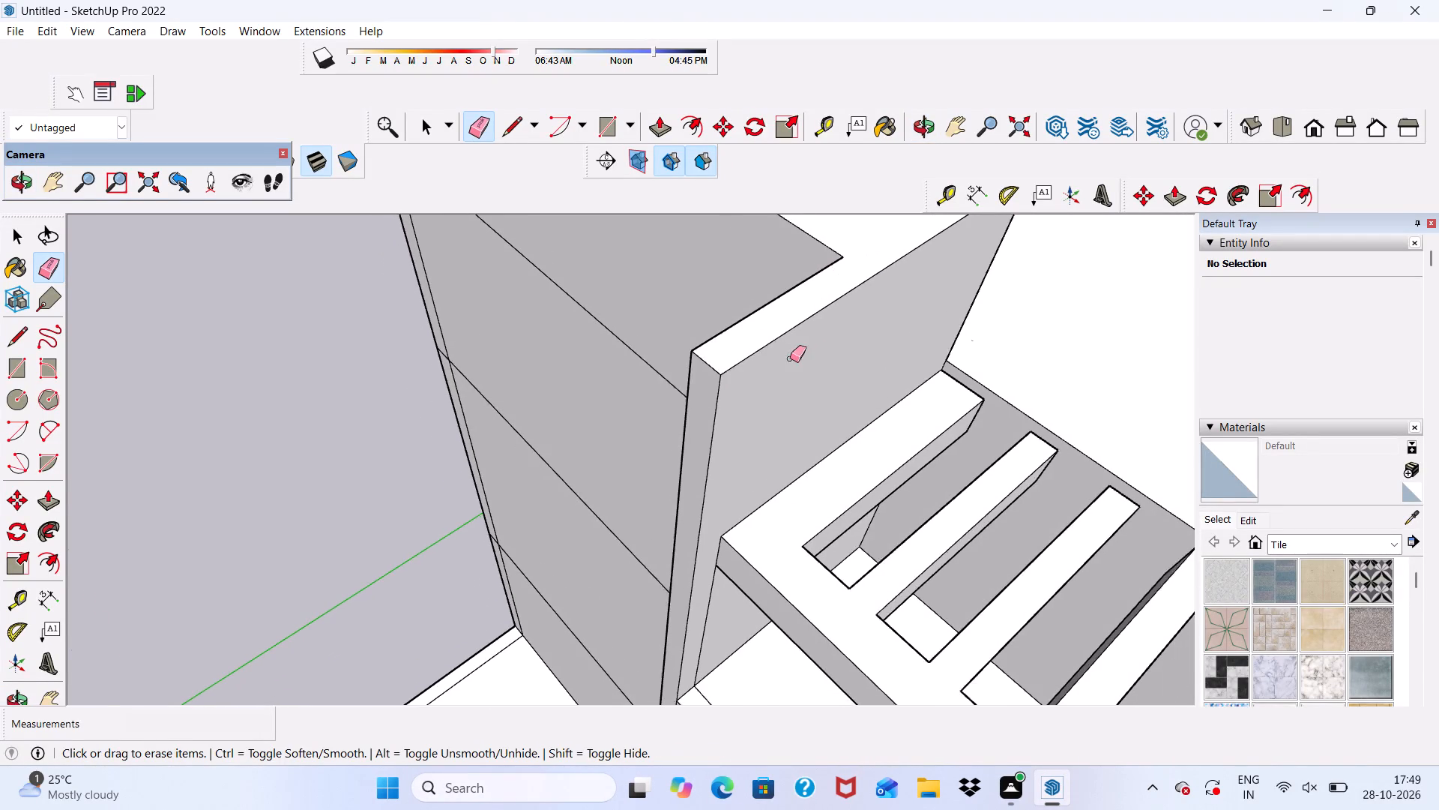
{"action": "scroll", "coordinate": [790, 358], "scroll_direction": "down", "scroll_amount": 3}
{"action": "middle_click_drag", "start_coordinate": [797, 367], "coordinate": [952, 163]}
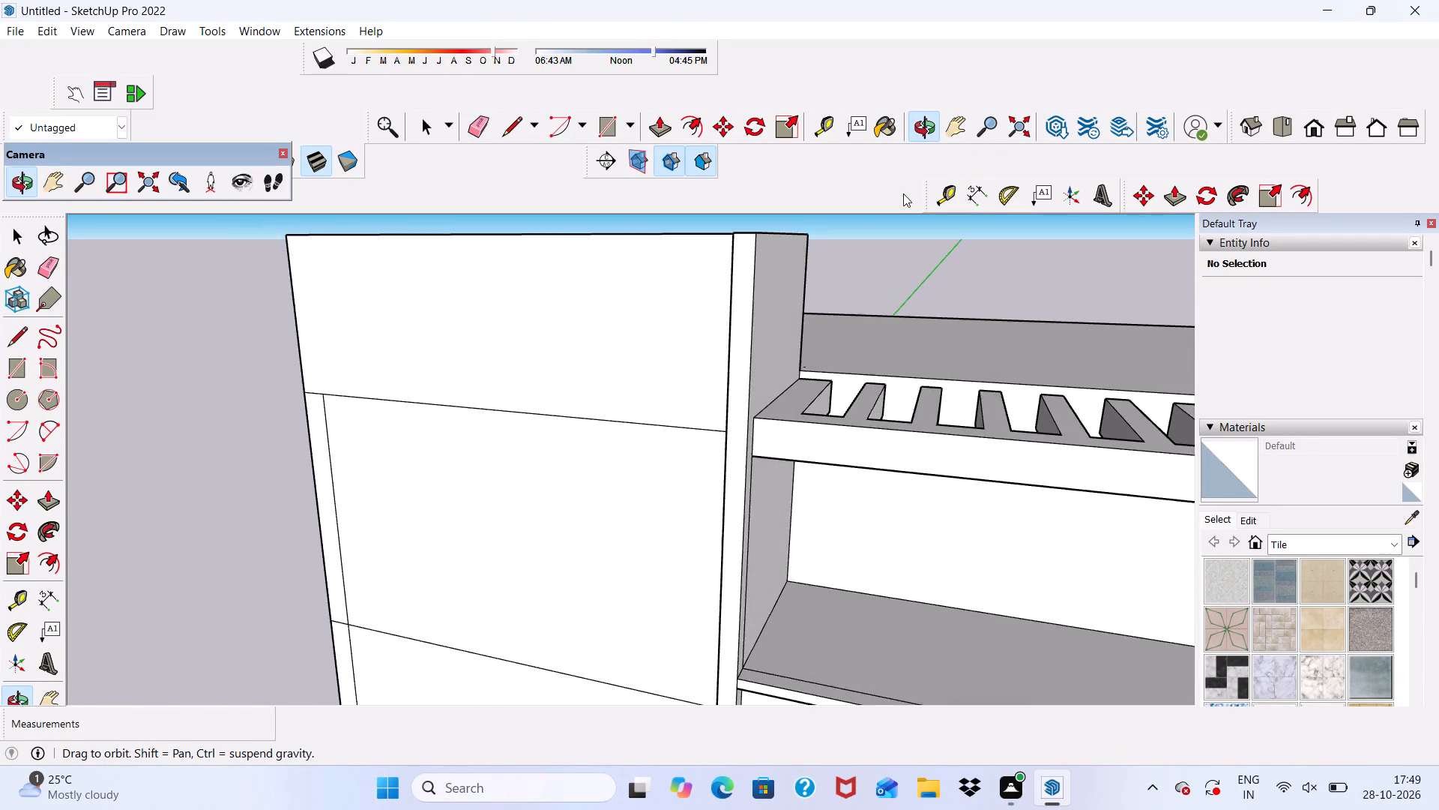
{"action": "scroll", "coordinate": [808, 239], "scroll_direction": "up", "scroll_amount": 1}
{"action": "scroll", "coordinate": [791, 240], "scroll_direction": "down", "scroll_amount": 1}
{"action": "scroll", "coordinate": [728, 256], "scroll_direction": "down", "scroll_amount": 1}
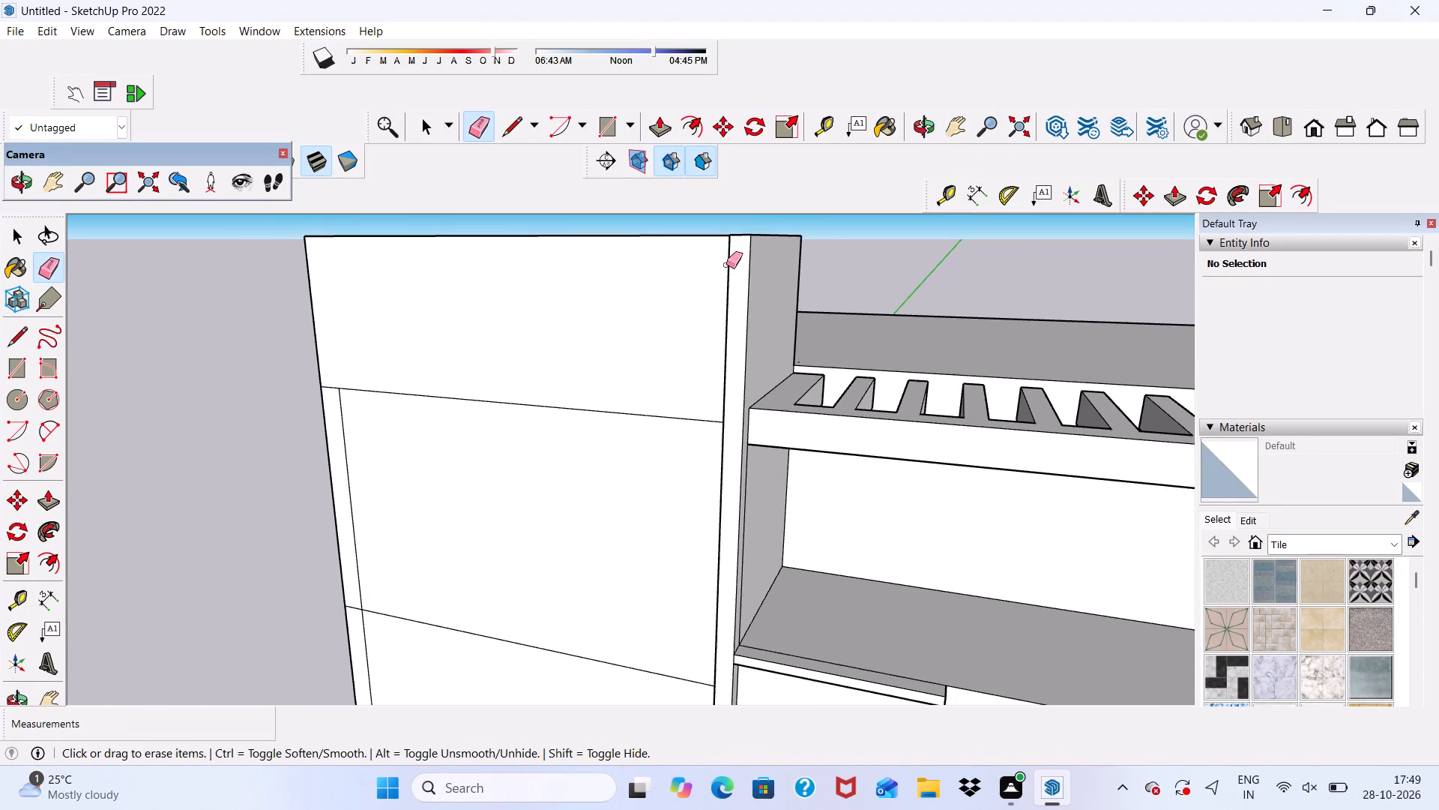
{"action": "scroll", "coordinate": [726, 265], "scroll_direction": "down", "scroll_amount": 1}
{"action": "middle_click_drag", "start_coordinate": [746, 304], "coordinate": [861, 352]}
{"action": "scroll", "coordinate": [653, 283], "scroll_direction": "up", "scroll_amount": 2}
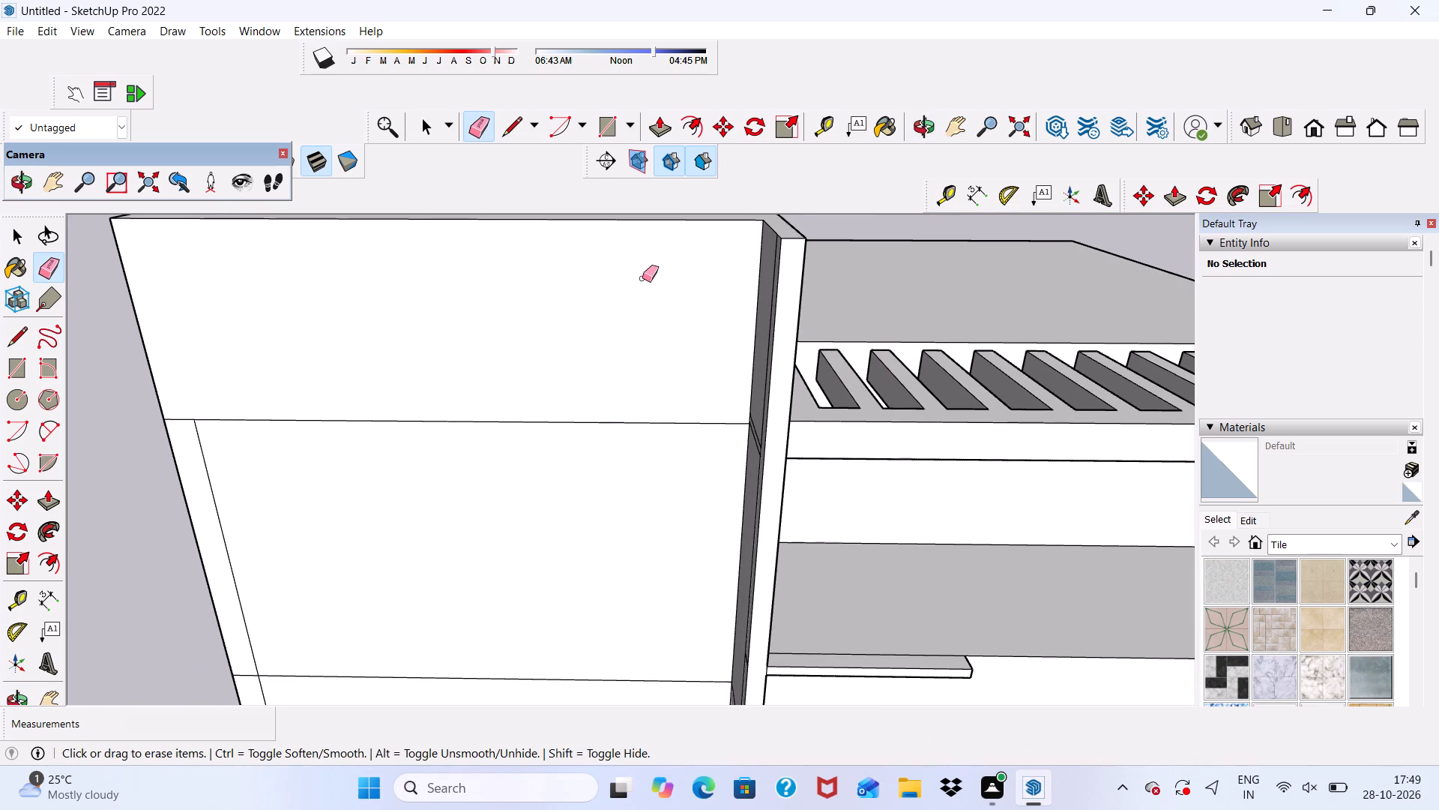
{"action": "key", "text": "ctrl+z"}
Extrude the top face of the raised roof block upward by about 6 1/4".
{"action": "key", "text": "space"}
{"action": "middle_click_drag", "start_coordinate": [672, 311], "coordinate": [681, 410]}
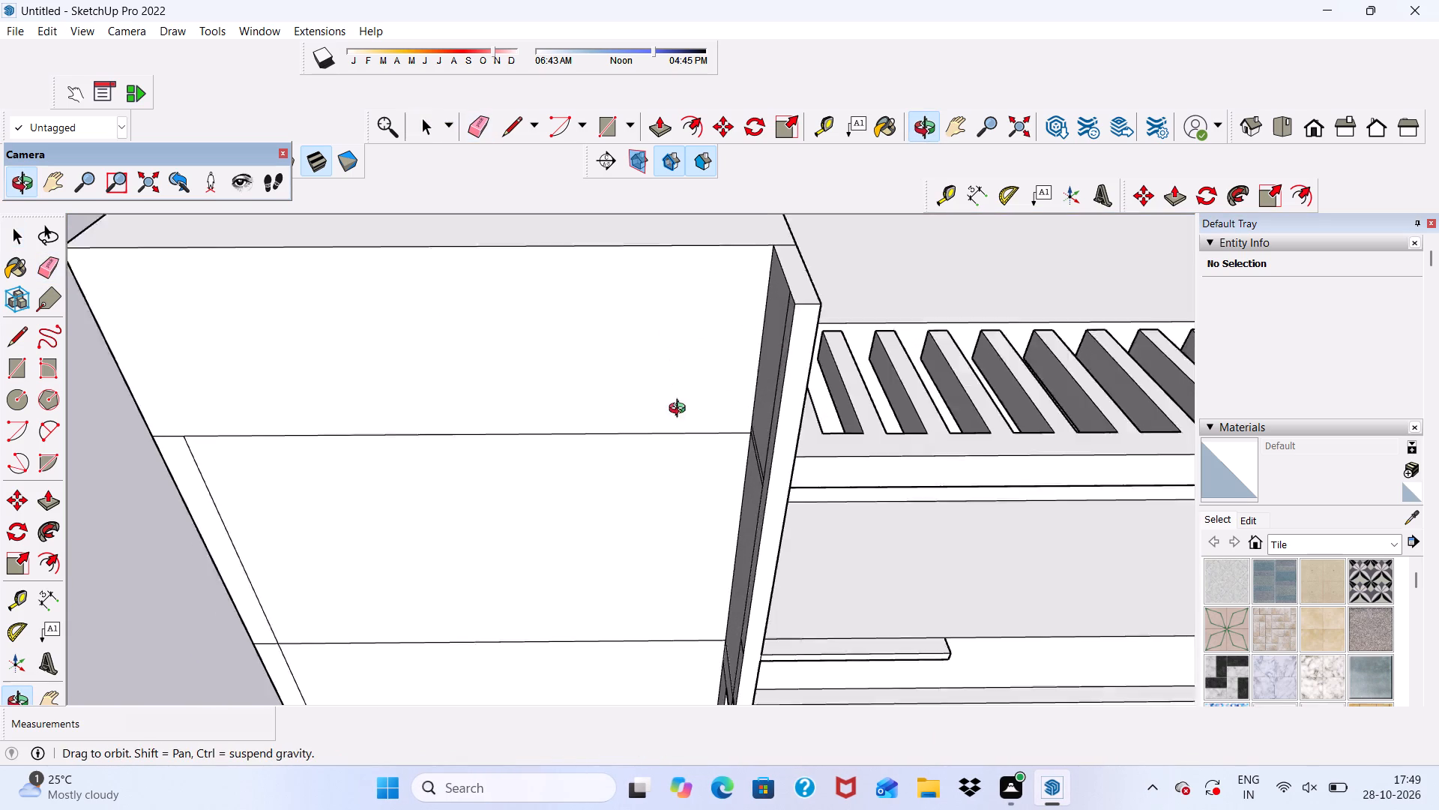
{"action": "middle_click_drag", "start_coordinate": [681, 410], "coordinate": [678, 457]}
{"action": "left_click", "coordinate": [542, 241]}
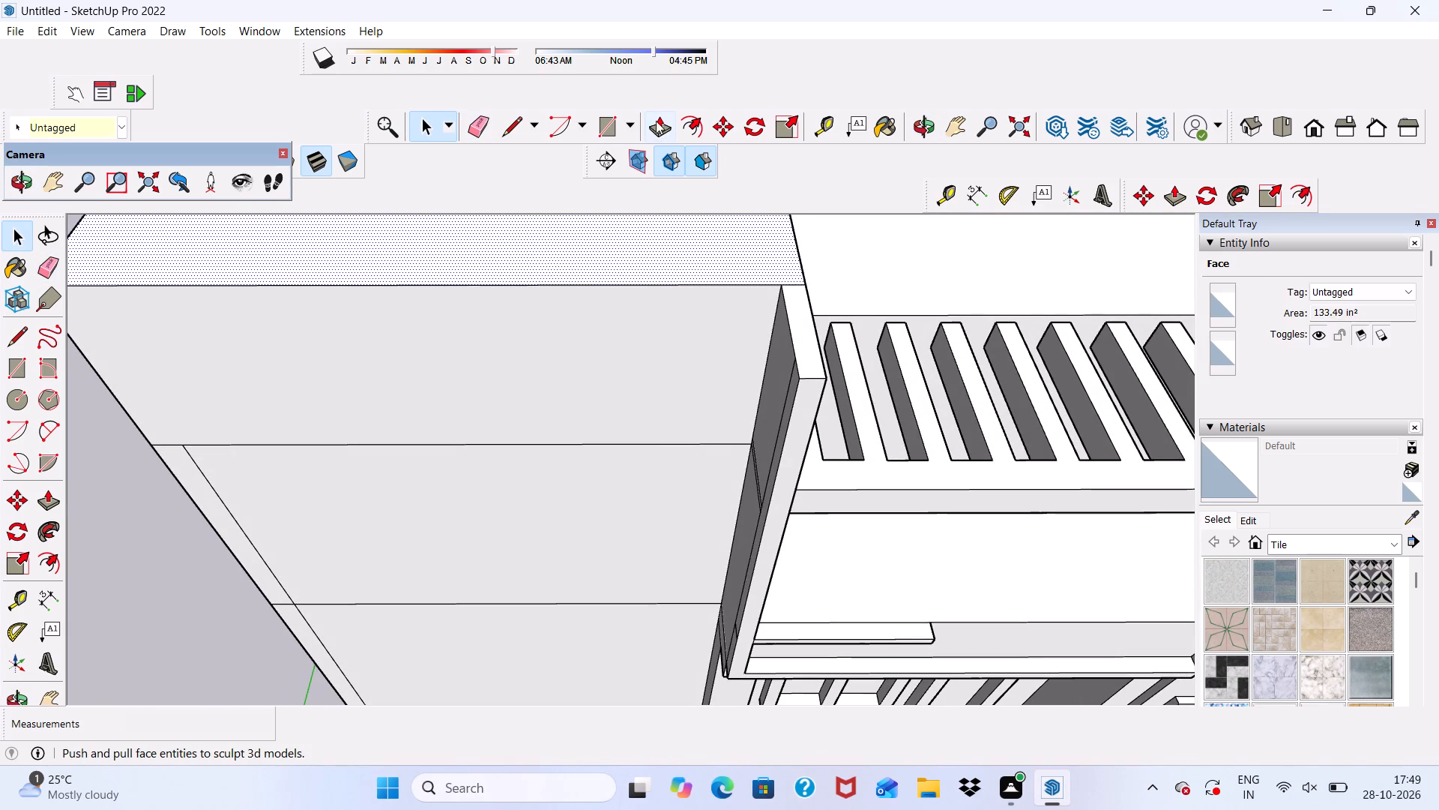
{"action": "left_click", "coordinate": [663, 115]}
{"action": "scroll", "coordinate": [584, 216], "scroll_direction": "down", "scroll_amount": 10}
{"action": "scroll", "coordinate": [568, 285], "scroll_direction": "up", "scroll_amount": 4}
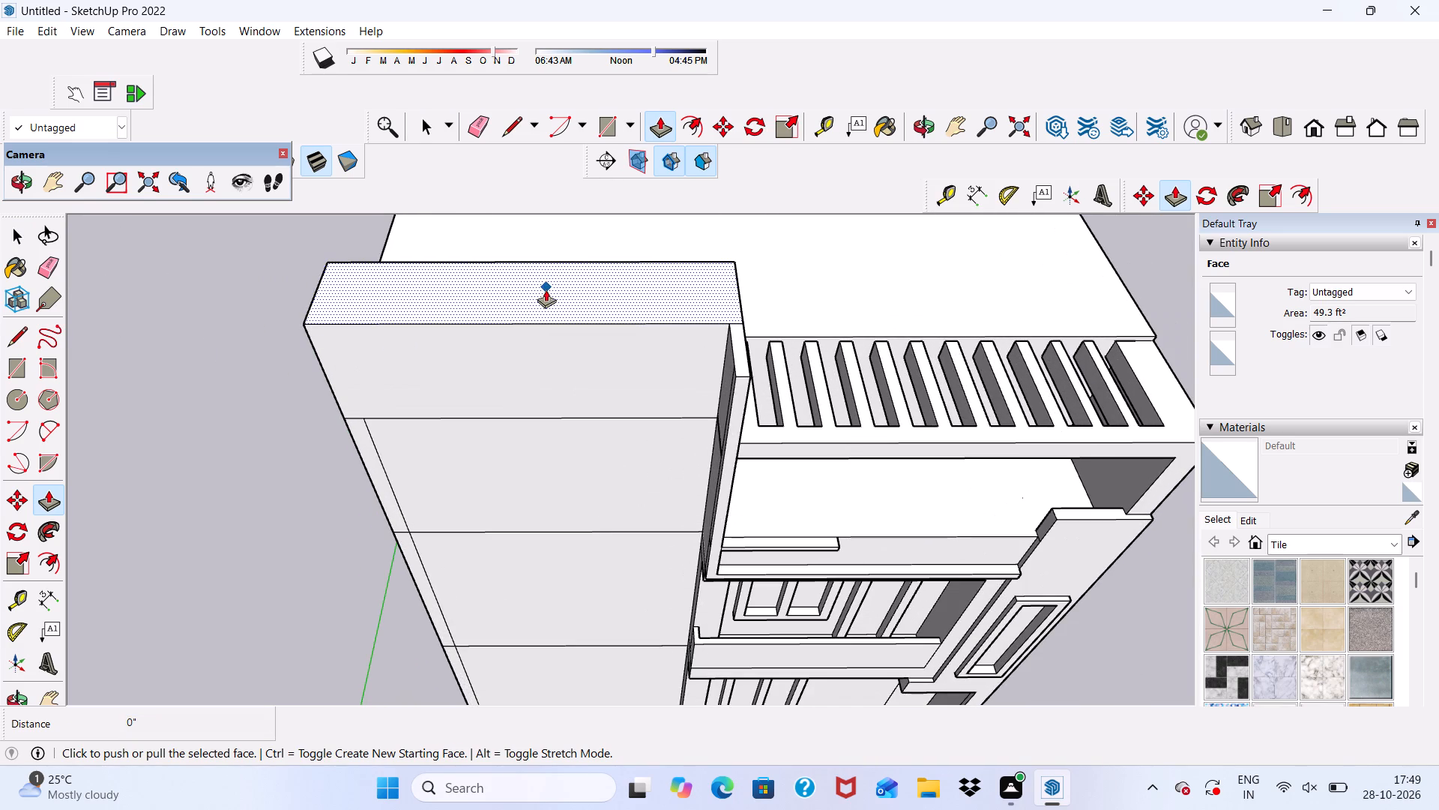
{"action": "left_click", "coordinate": [546, 290]}
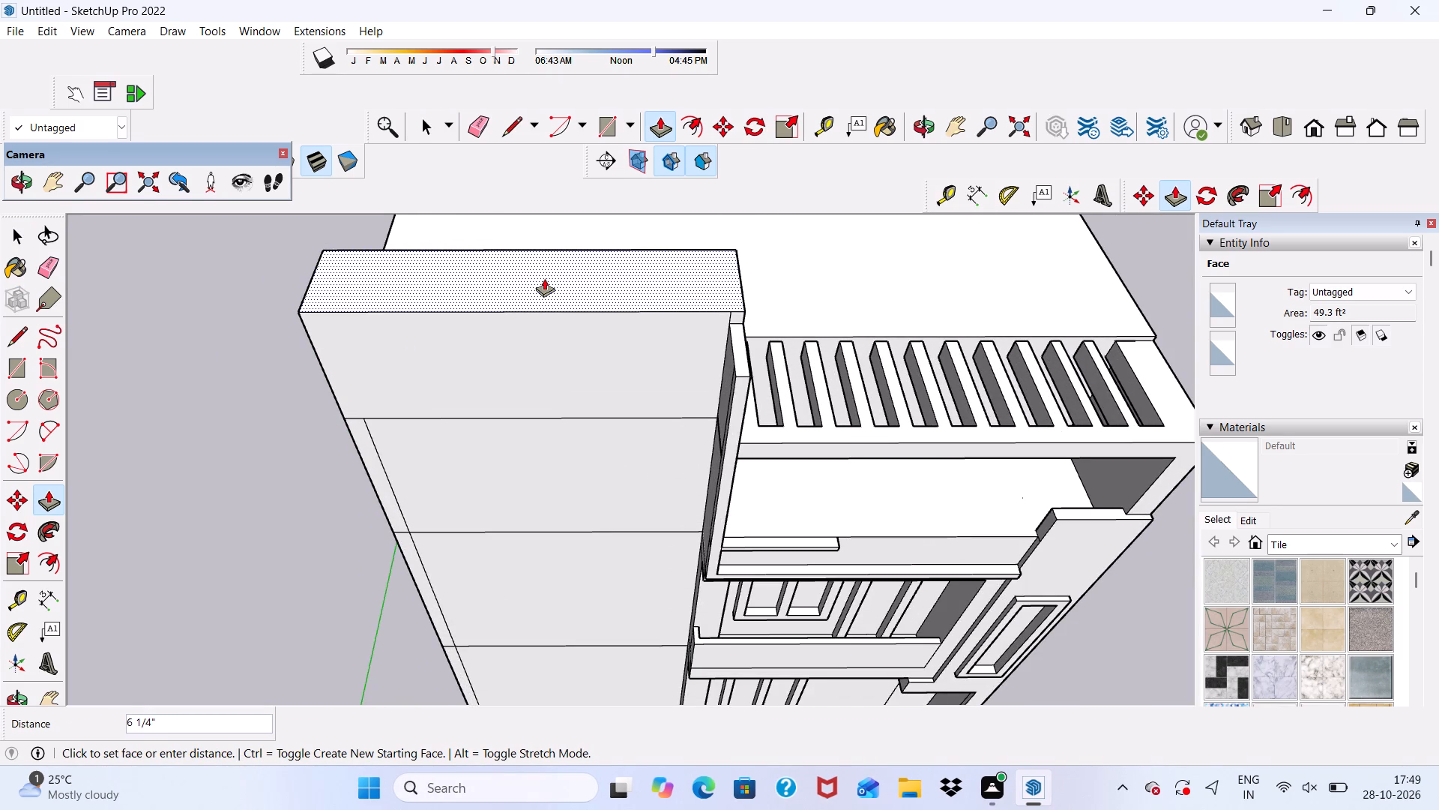
{"action": "left_click", "coordinate": [544, 278]}
Examine the raised roof block against the post and the whole front facade down to the base.
{"action": "scroll", "coordinate": [427, 322], "scroll_direction": "down", "scroll_amount": 3}
{"action": "middle_click_drag", "start_coordinate": [521, 369], "coordinate": [540, 199]}
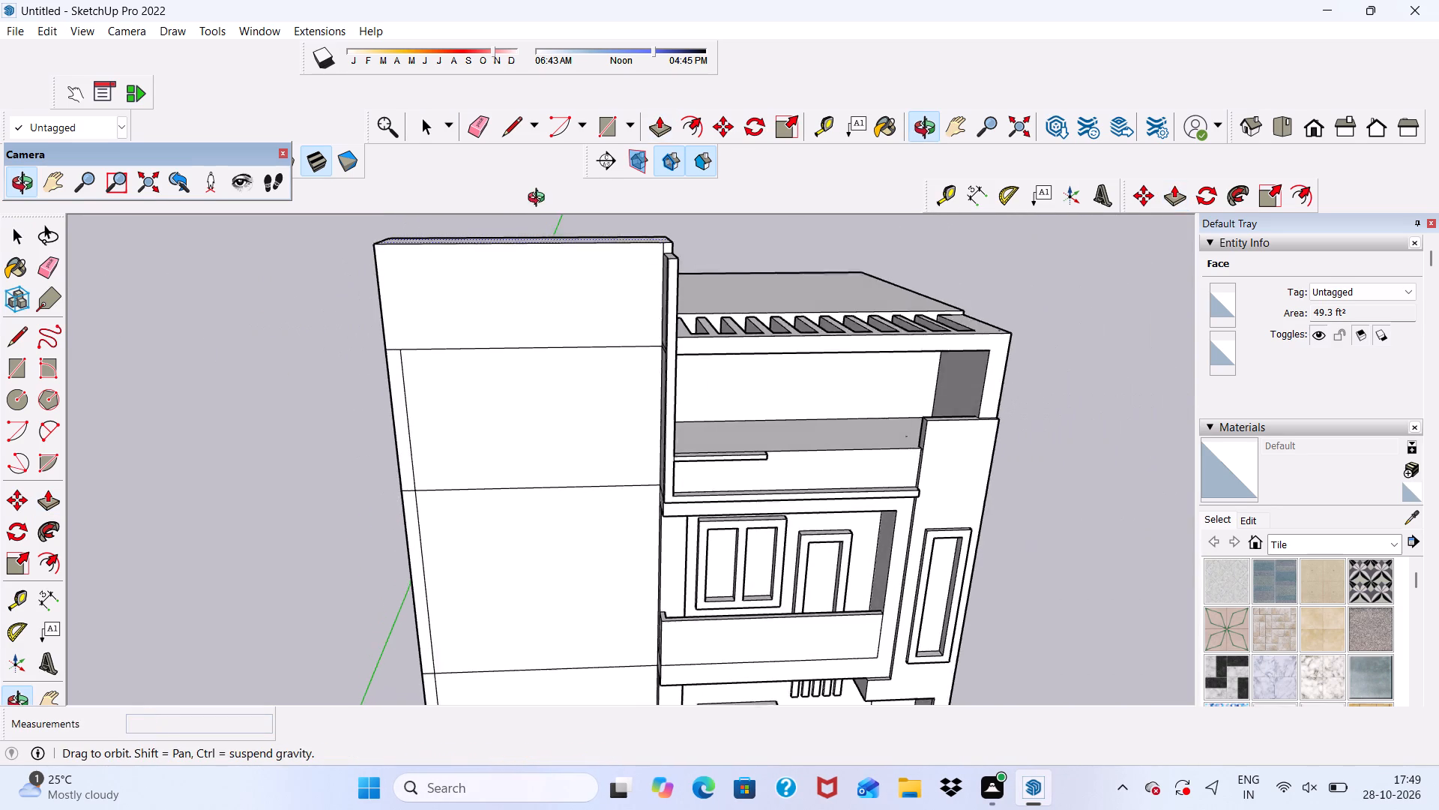
{"action": "middle_click_drag", "start_coordinate": [540, 199], "coordinate": [540, 199]}
{"action": "key", "text": "space"}
{"action": "scroll", "coordinate": [549, 292], "scroll_direction": "up", "scroll_amount": 1}
{"action": "scroll", "coordinate": [557, 300], "scroll_direction": "down", "scroll_amount": 3}
{"action": "middle_click_drag", "start_coordinate": [606, 346], "coordinate": [670, 261]}
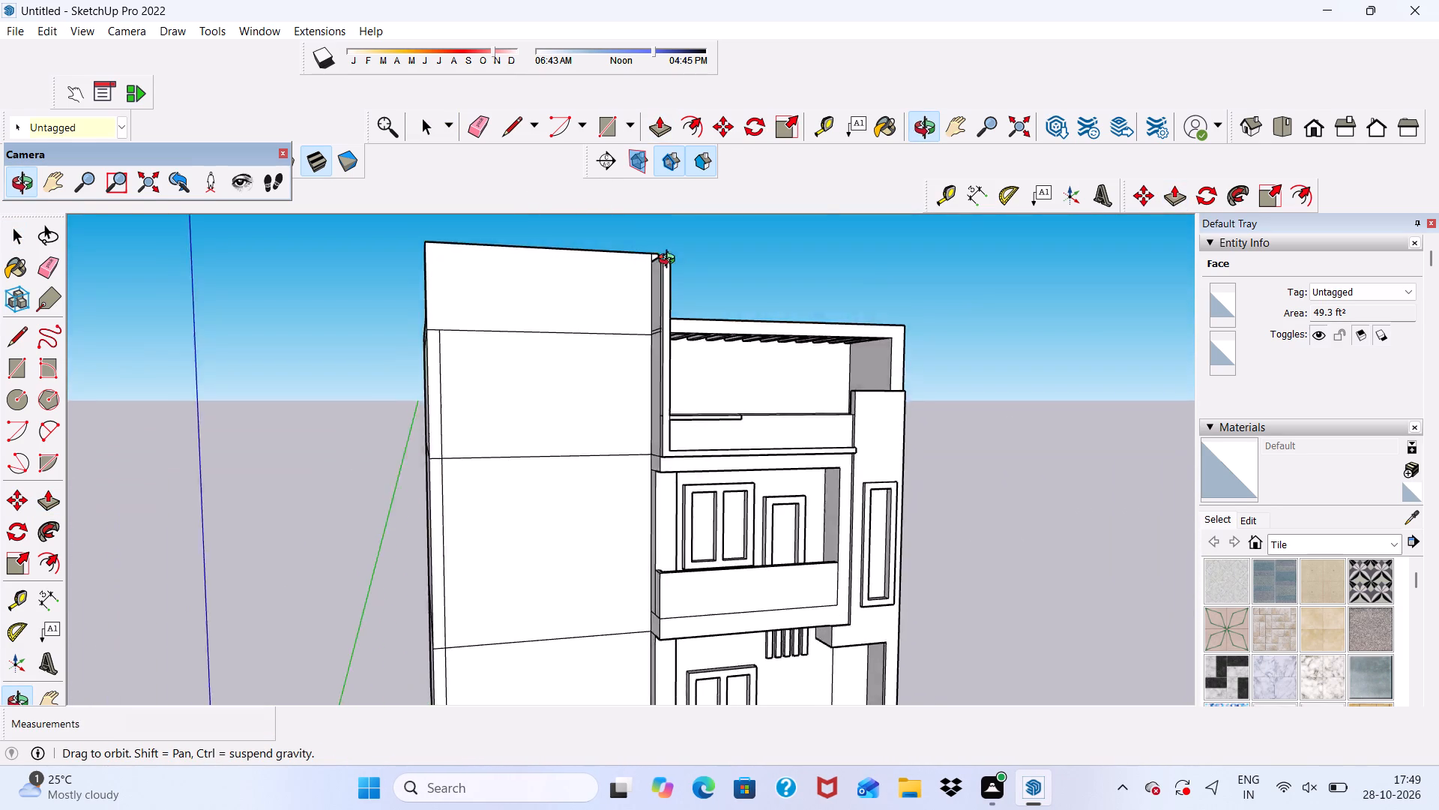
{"action": "middle_click_drag", "start_coordinate": [670, 261], "coordinate": [589, 241]}
{"action": "scroll", "coordinate": [593, 240], "scroll_direction": "up", "scroll_amount": 1}
{"action": "scroll", "coordinate": [586, 319], "scroll_direction": "down", "scroll_amount": 9}
{"action": "scroll", "coordinate": [573, 430], "scroll_direction": "up", "scroll_amount": 5}
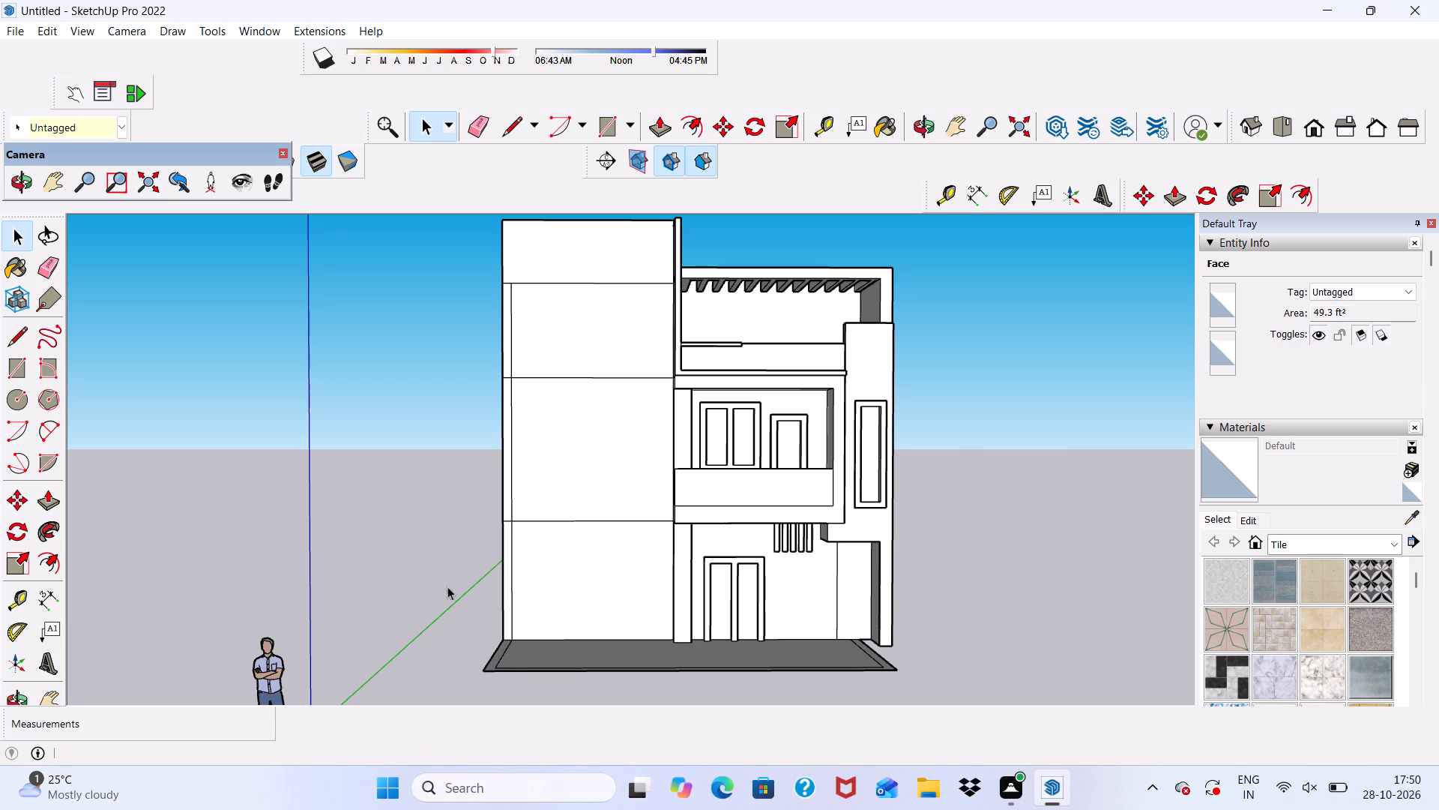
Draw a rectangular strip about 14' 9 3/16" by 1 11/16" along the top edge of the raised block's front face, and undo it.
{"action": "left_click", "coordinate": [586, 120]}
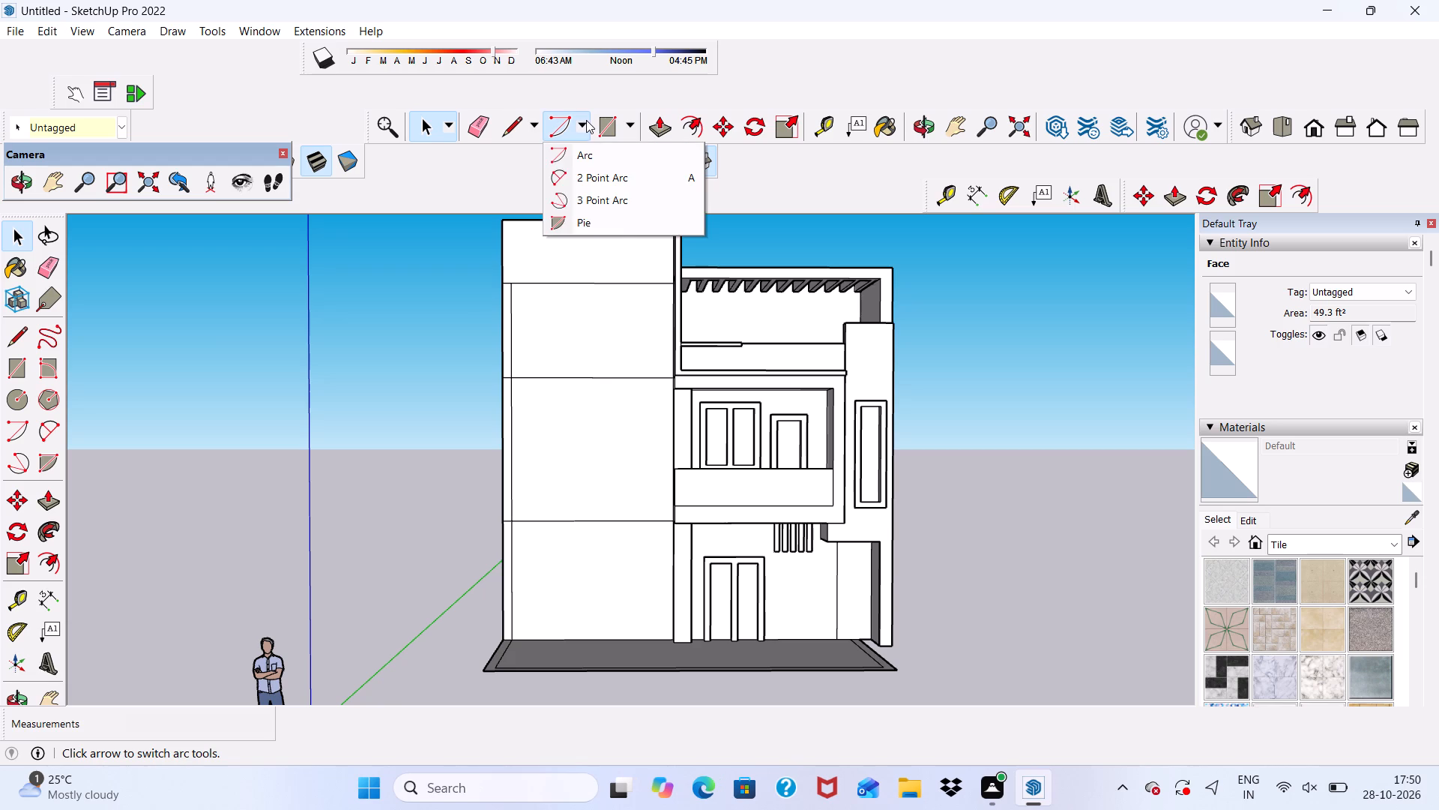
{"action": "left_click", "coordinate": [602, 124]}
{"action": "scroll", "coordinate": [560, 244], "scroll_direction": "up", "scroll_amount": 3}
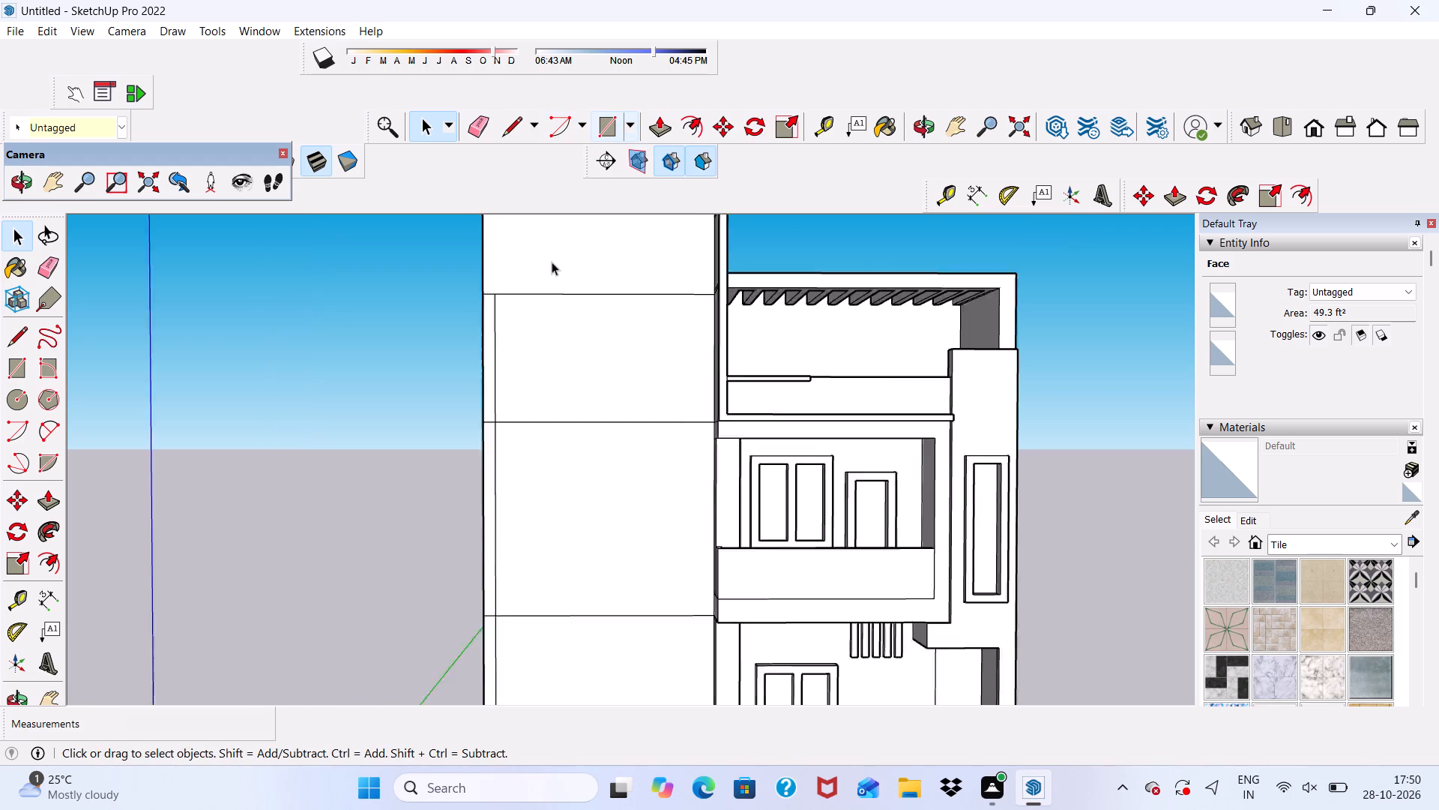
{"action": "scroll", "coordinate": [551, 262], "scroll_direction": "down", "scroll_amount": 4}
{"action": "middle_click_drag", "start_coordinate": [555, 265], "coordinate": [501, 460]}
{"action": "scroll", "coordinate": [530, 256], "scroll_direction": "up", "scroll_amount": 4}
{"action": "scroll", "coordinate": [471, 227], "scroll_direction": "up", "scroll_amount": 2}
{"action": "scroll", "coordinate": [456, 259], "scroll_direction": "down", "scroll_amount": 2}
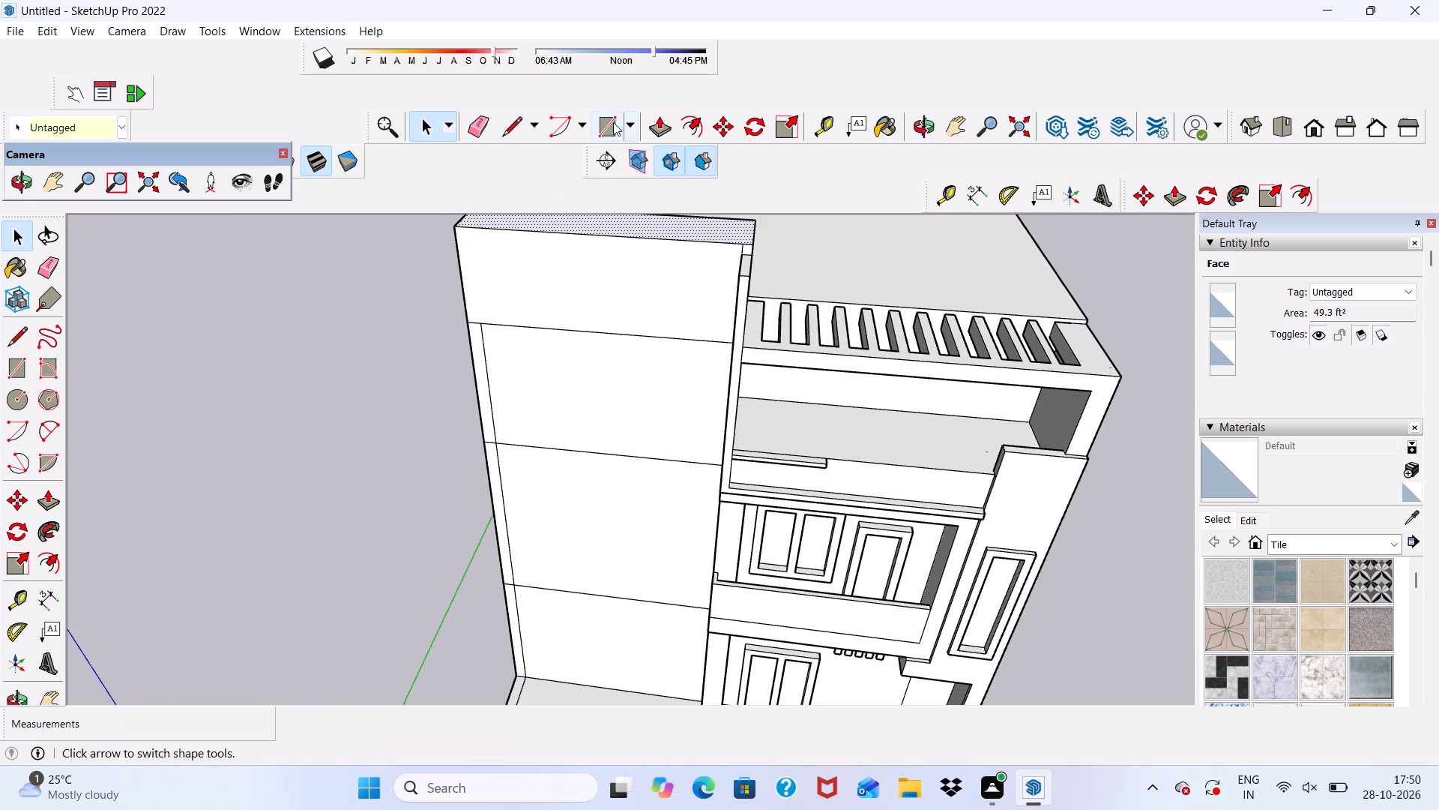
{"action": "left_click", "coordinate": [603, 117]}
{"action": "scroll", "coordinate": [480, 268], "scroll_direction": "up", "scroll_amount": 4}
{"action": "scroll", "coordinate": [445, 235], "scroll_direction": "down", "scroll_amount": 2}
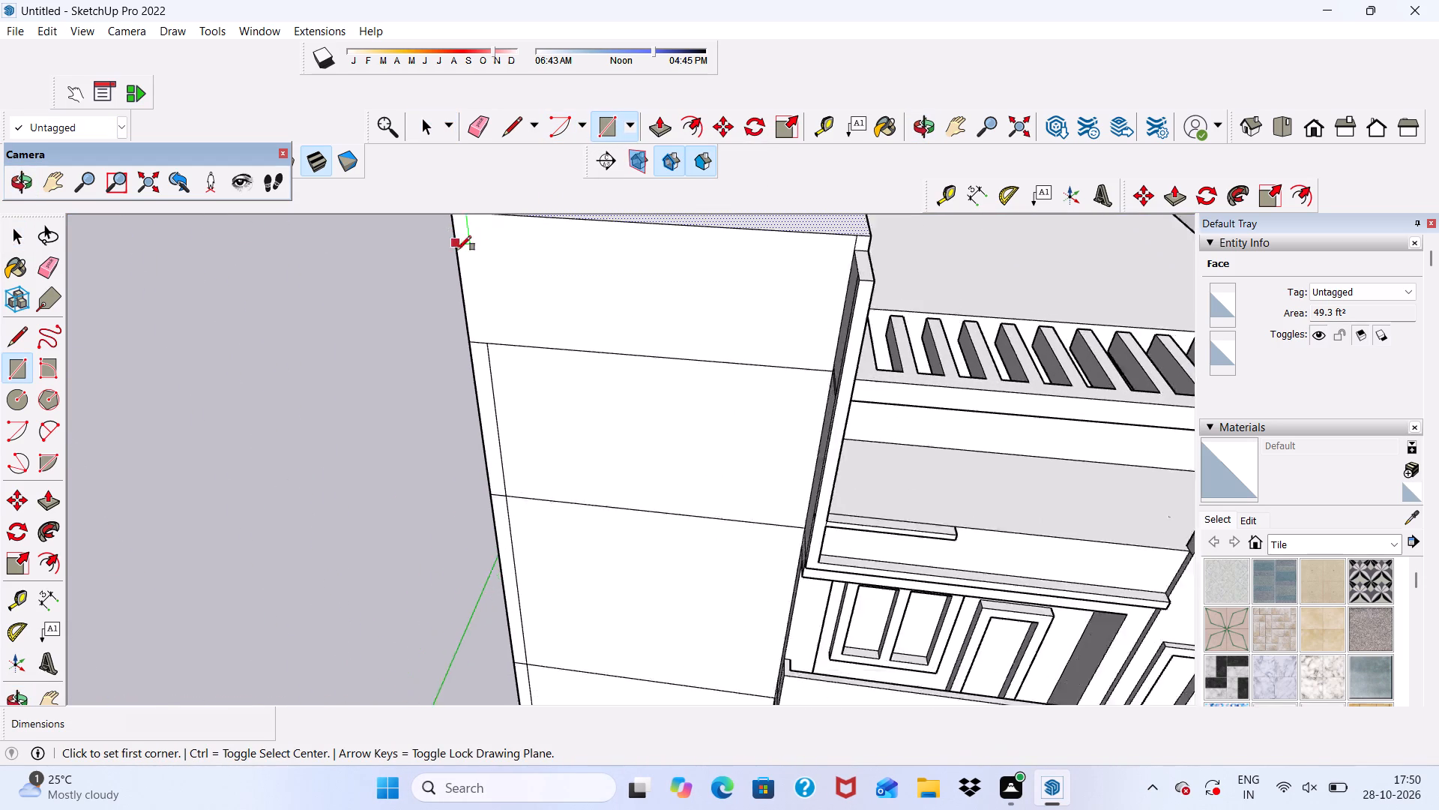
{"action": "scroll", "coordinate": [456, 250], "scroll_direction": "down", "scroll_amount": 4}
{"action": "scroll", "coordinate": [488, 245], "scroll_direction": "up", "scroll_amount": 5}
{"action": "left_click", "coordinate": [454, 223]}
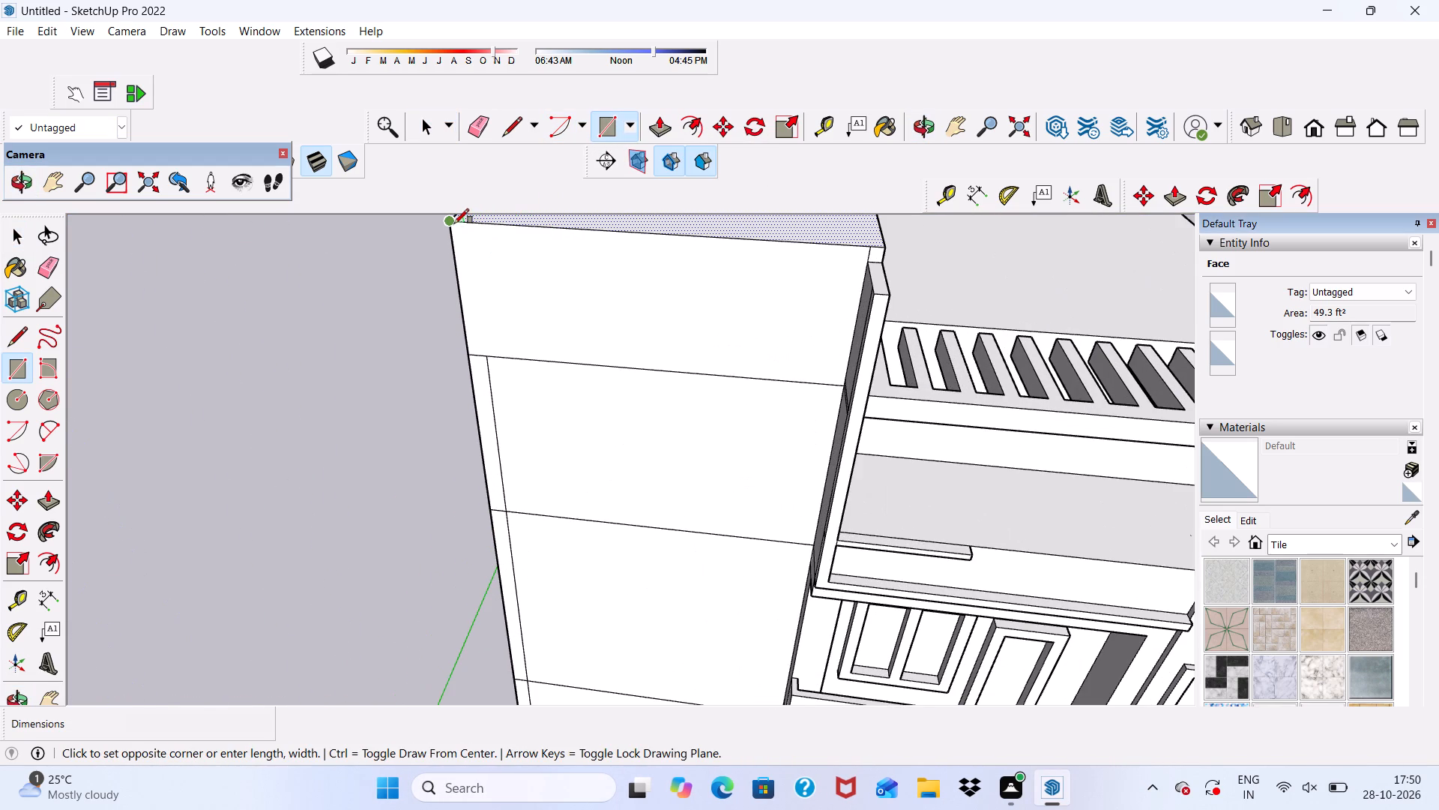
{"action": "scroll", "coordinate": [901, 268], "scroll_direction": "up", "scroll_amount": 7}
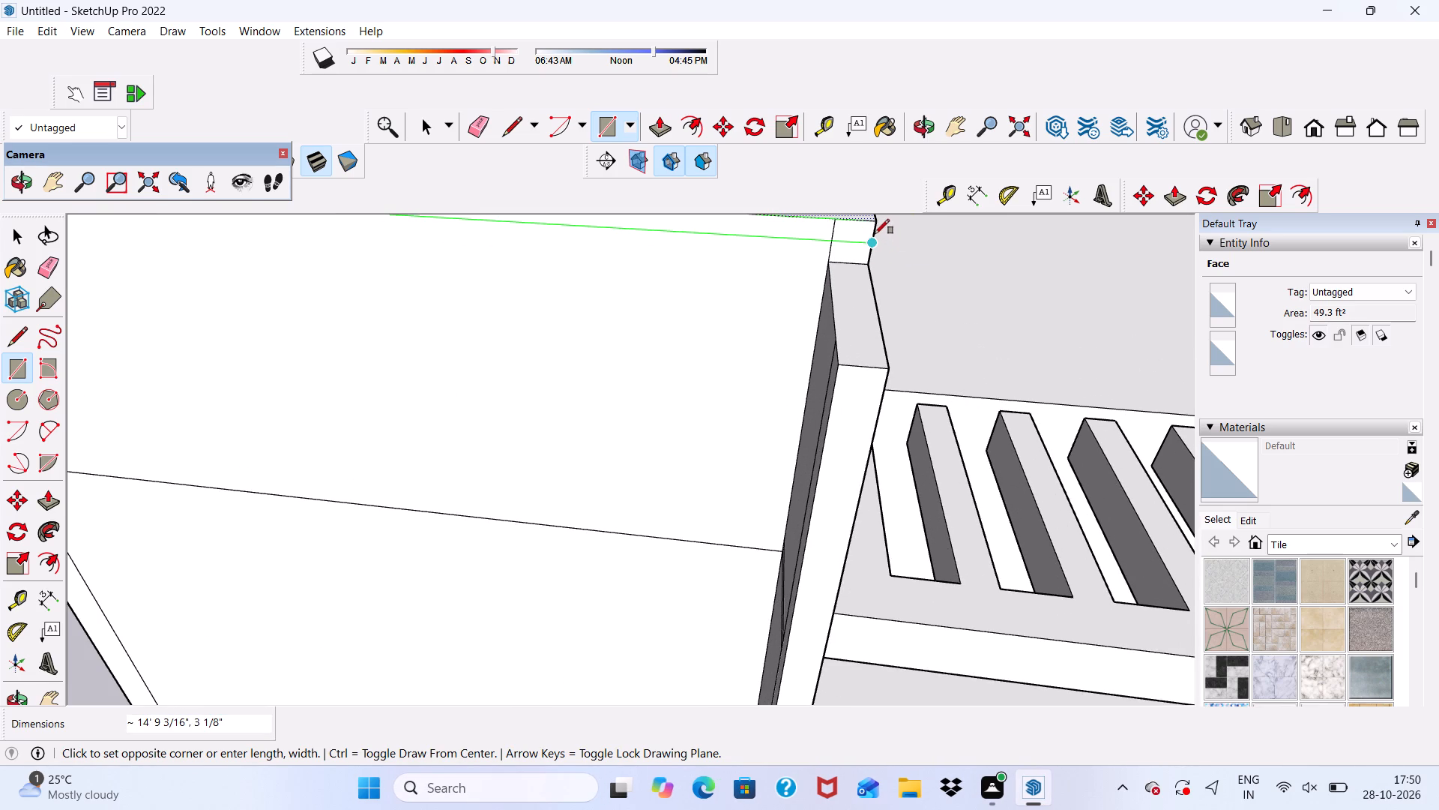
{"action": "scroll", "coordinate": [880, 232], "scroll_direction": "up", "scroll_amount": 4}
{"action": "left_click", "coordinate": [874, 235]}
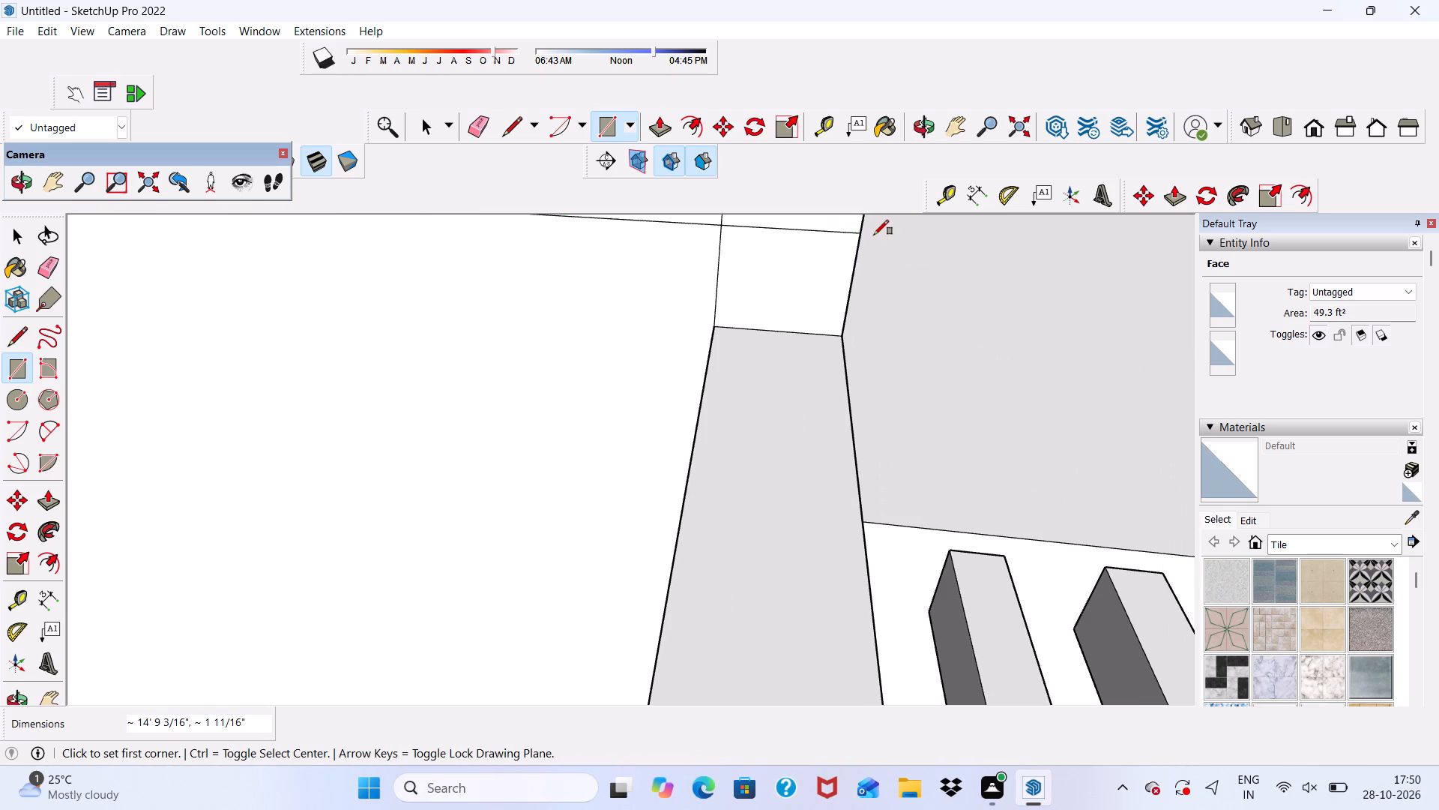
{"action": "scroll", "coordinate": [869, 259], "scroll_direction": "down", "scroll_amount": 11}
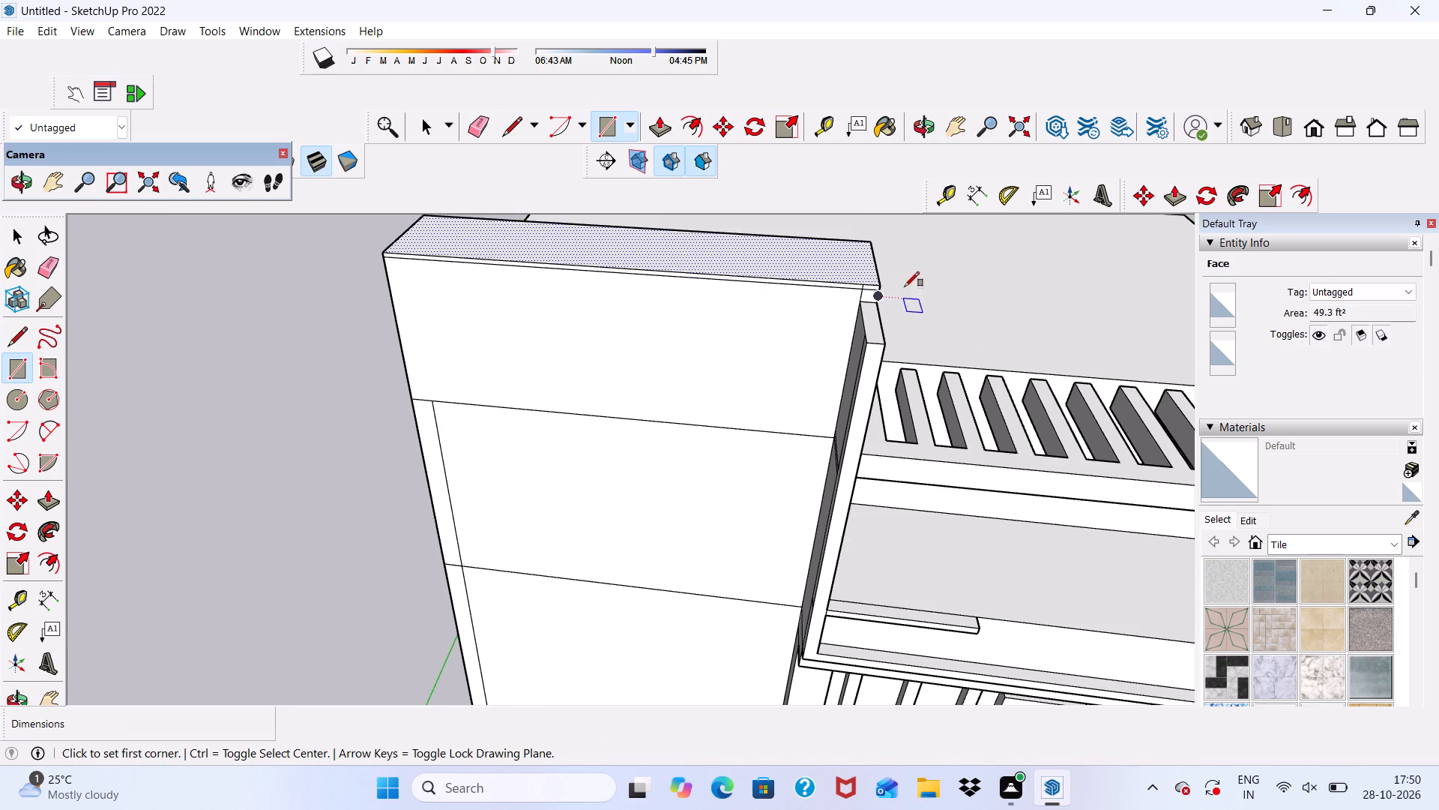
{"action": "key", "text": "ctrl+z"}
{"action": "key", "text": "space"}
Extrude the top face of the raised roof block upward by about 8 1/2".
{"action": "scroll", "coordinate": [797, 271], "scroll_direction": "up", "scroll_amount": 5}
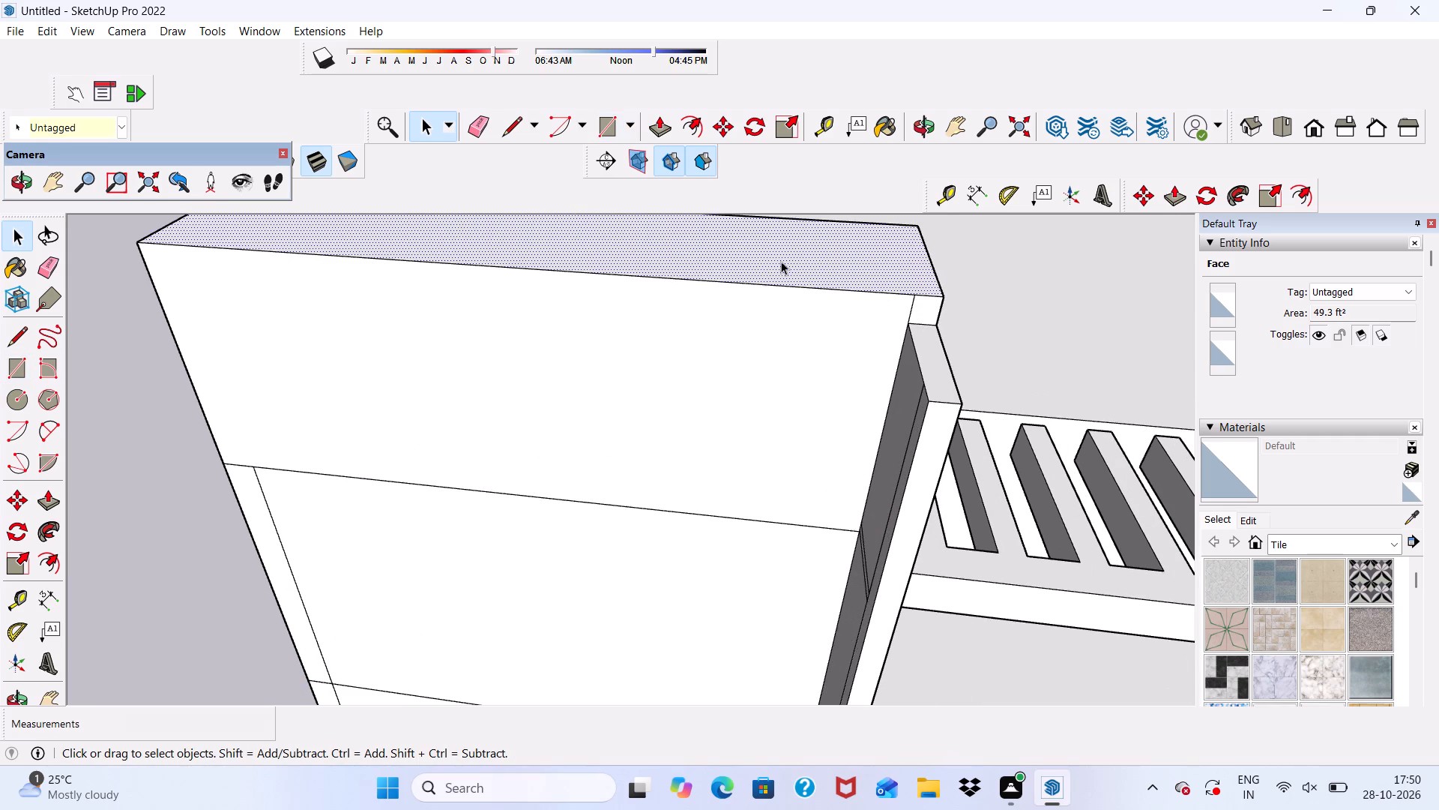
{"action": "left_click", "coordinate": [781, 261]}
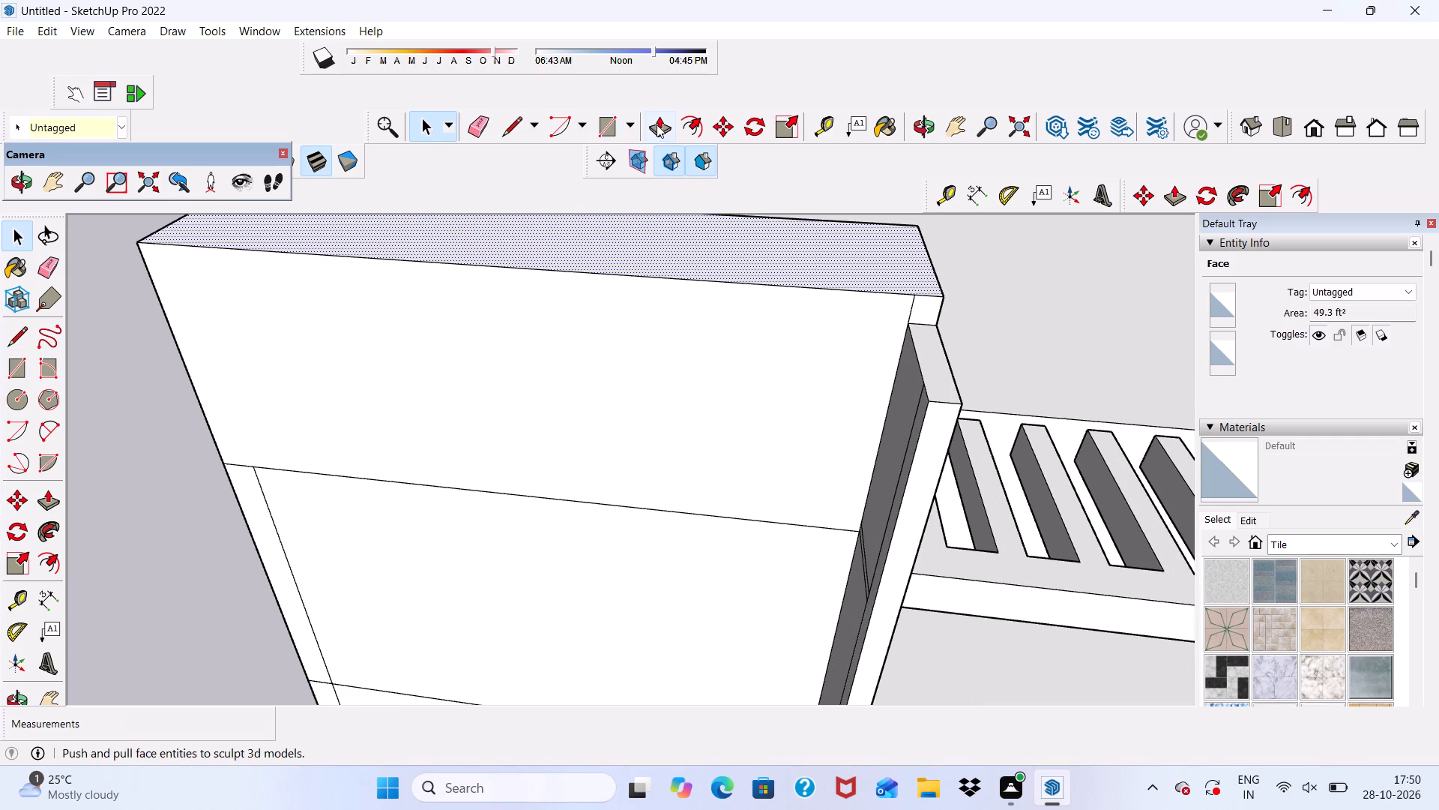
{"action": "left_click", "coordinate": [656, 121]}
{"action": "left_click", "coordinate": [666, 241]}
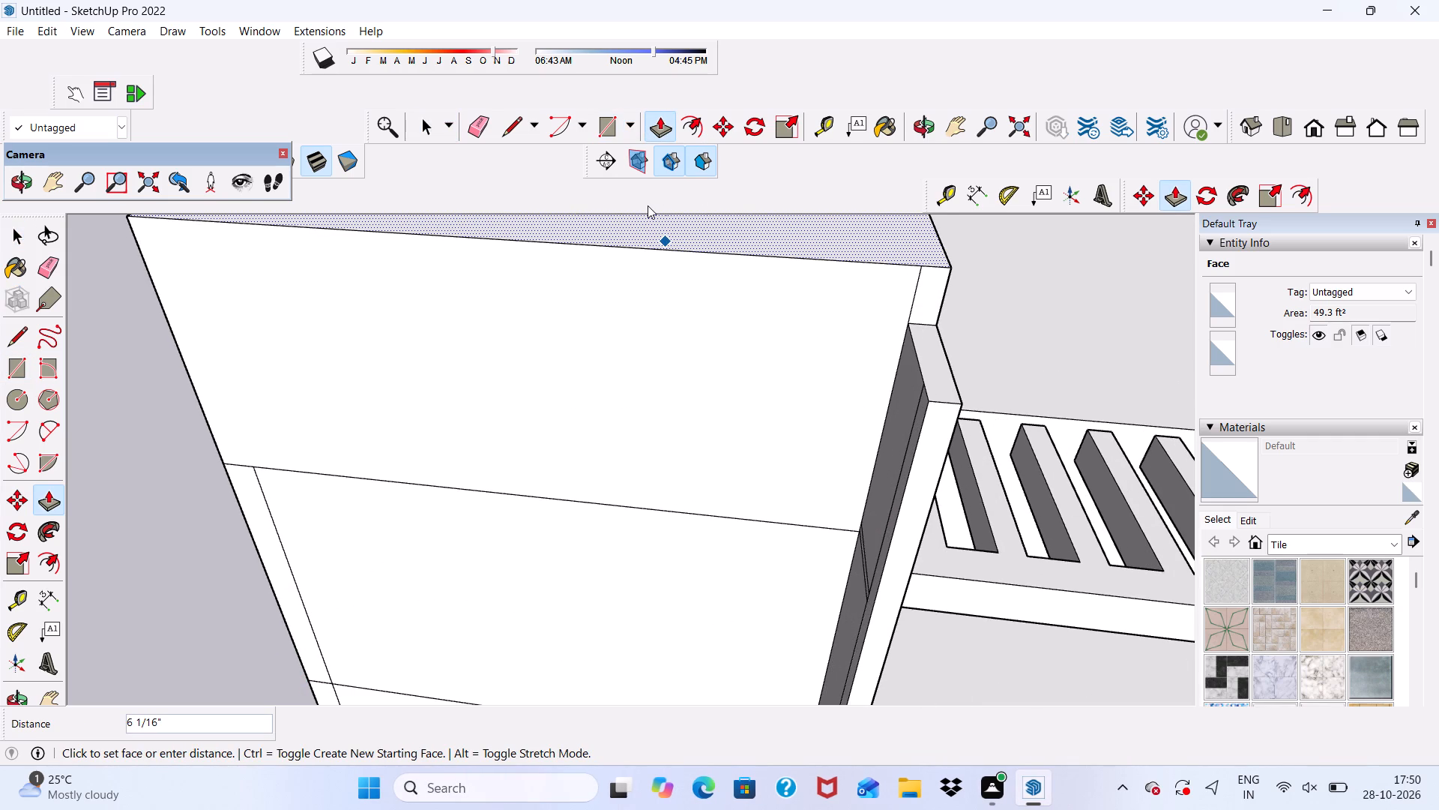
{"action": "scroll", "coordinate": [645, 211], "scroll_direction": "down", "scroll_amount": 10}
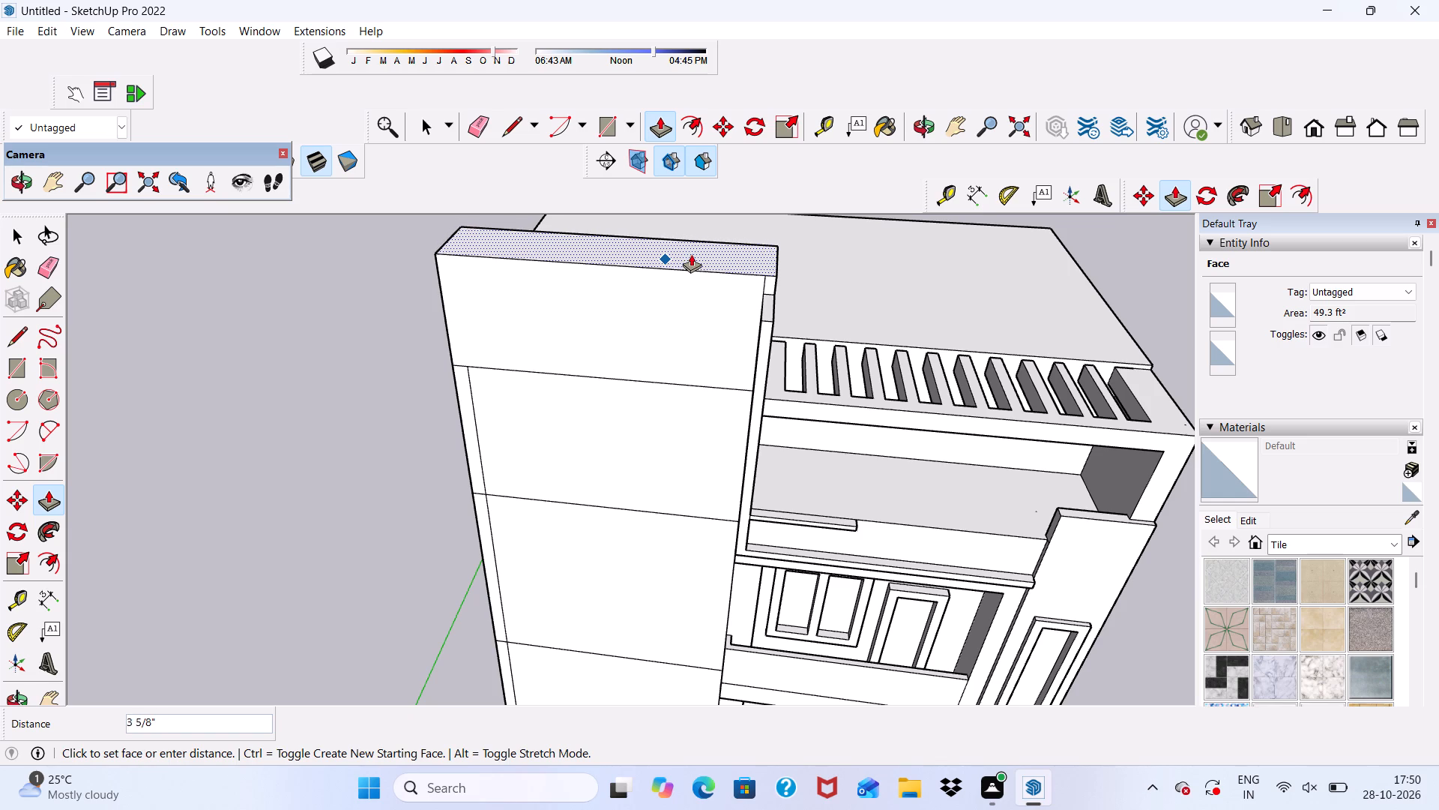
{"action": "left_click", "coordinate": [691, 245]}
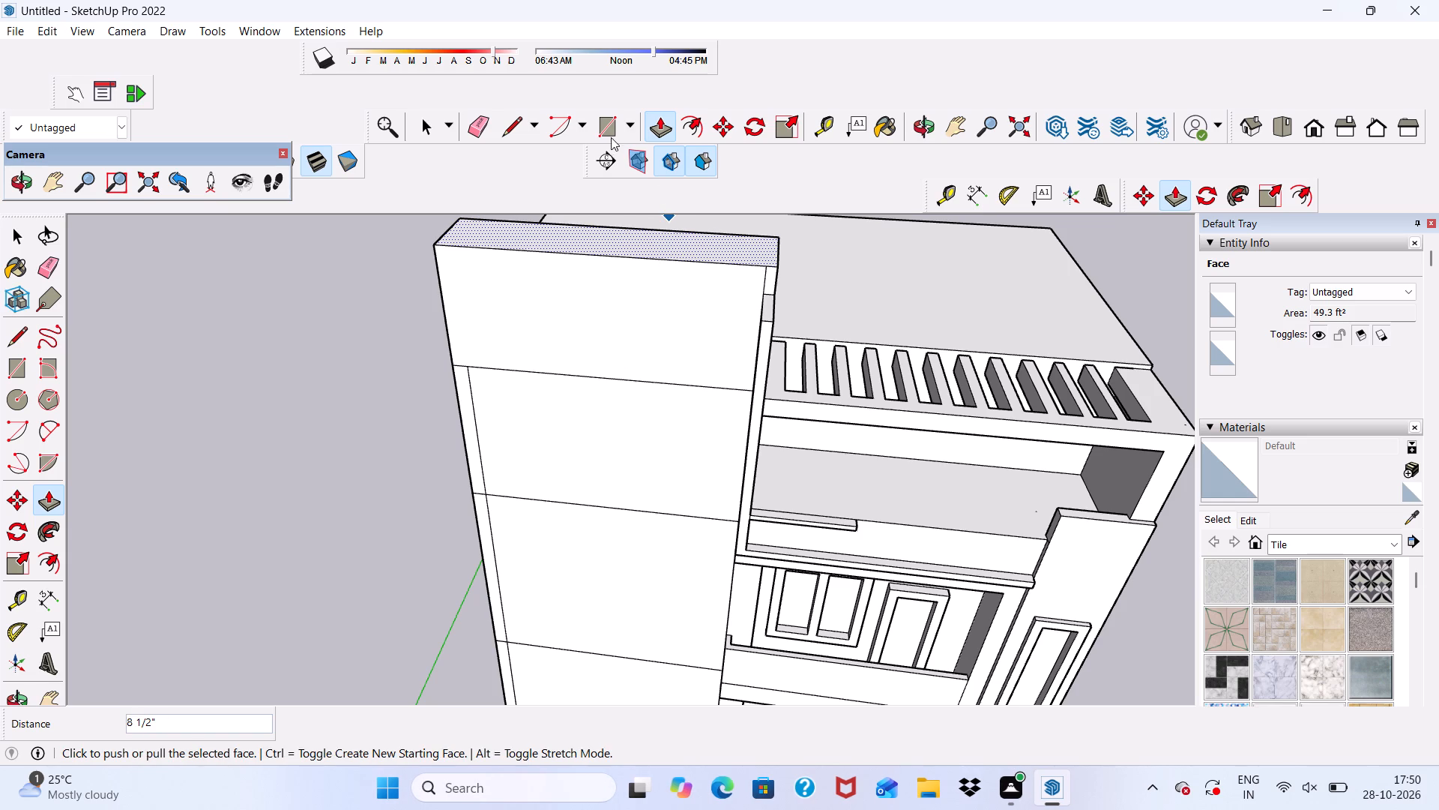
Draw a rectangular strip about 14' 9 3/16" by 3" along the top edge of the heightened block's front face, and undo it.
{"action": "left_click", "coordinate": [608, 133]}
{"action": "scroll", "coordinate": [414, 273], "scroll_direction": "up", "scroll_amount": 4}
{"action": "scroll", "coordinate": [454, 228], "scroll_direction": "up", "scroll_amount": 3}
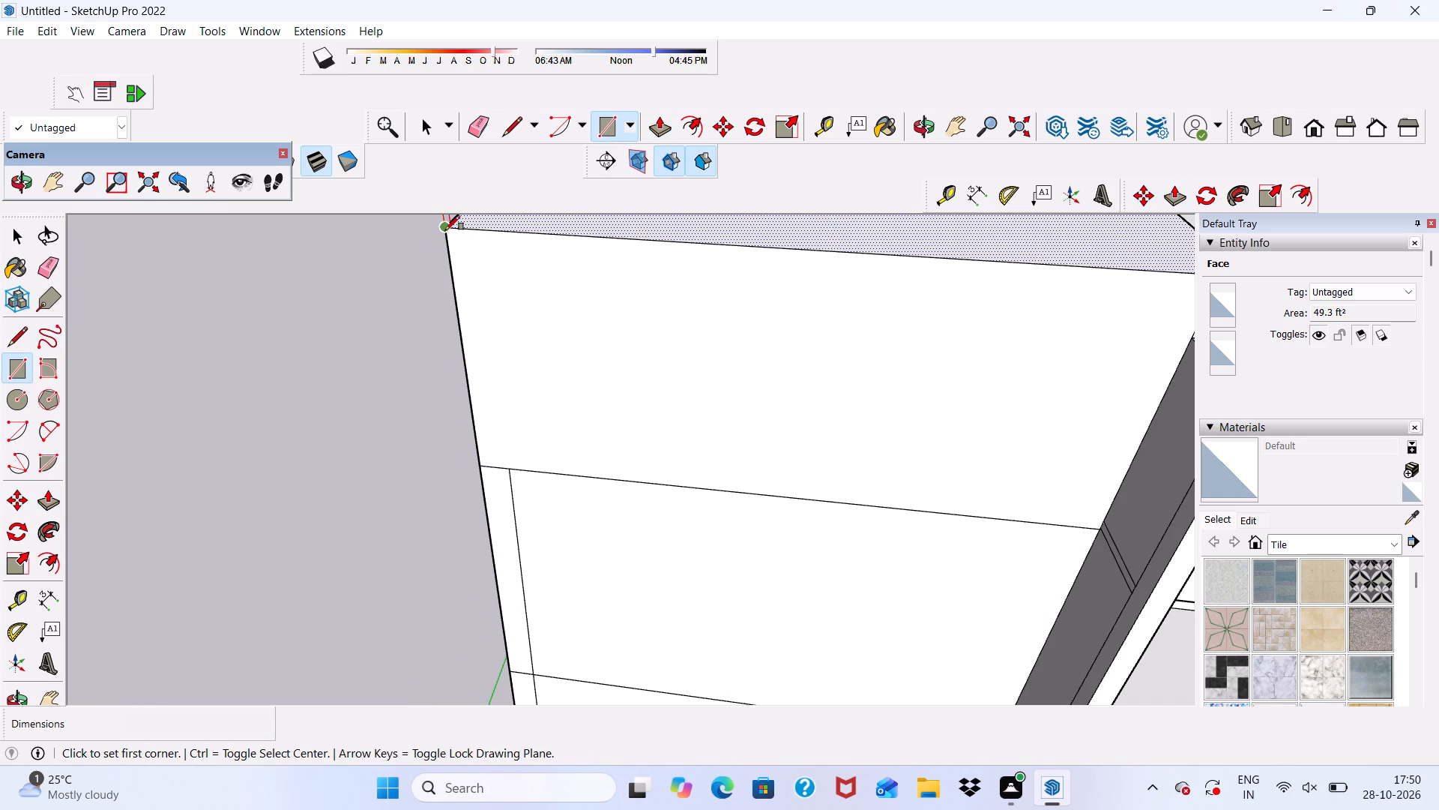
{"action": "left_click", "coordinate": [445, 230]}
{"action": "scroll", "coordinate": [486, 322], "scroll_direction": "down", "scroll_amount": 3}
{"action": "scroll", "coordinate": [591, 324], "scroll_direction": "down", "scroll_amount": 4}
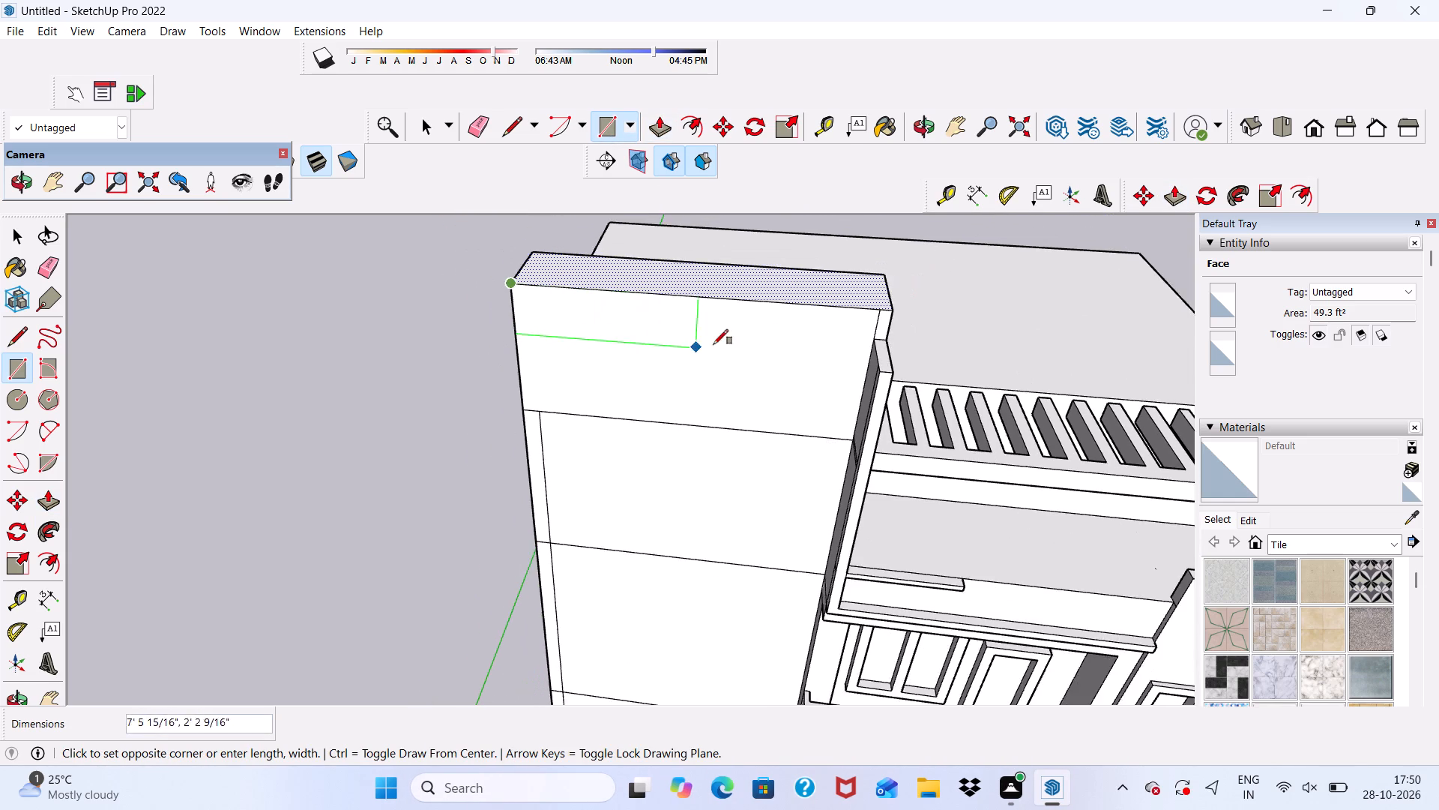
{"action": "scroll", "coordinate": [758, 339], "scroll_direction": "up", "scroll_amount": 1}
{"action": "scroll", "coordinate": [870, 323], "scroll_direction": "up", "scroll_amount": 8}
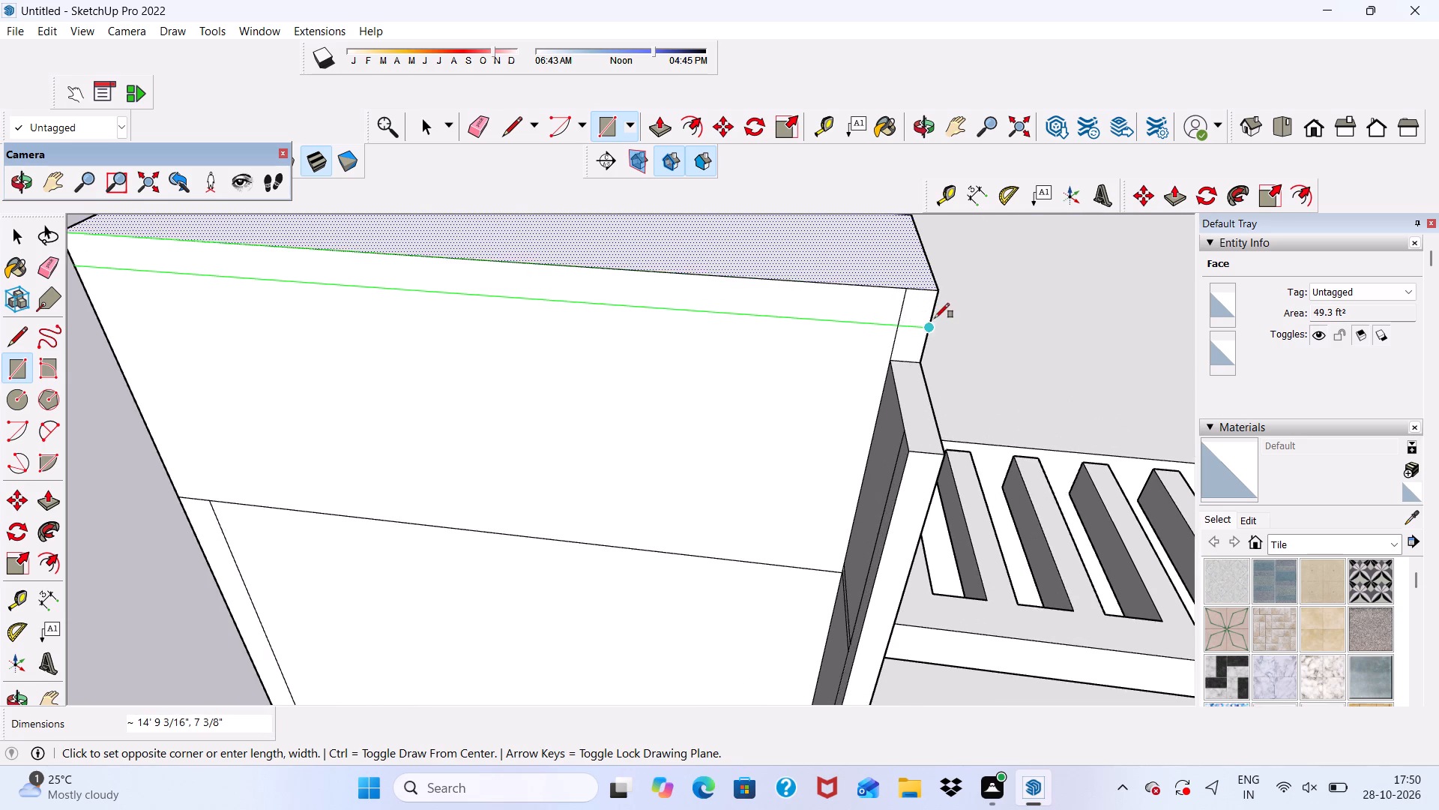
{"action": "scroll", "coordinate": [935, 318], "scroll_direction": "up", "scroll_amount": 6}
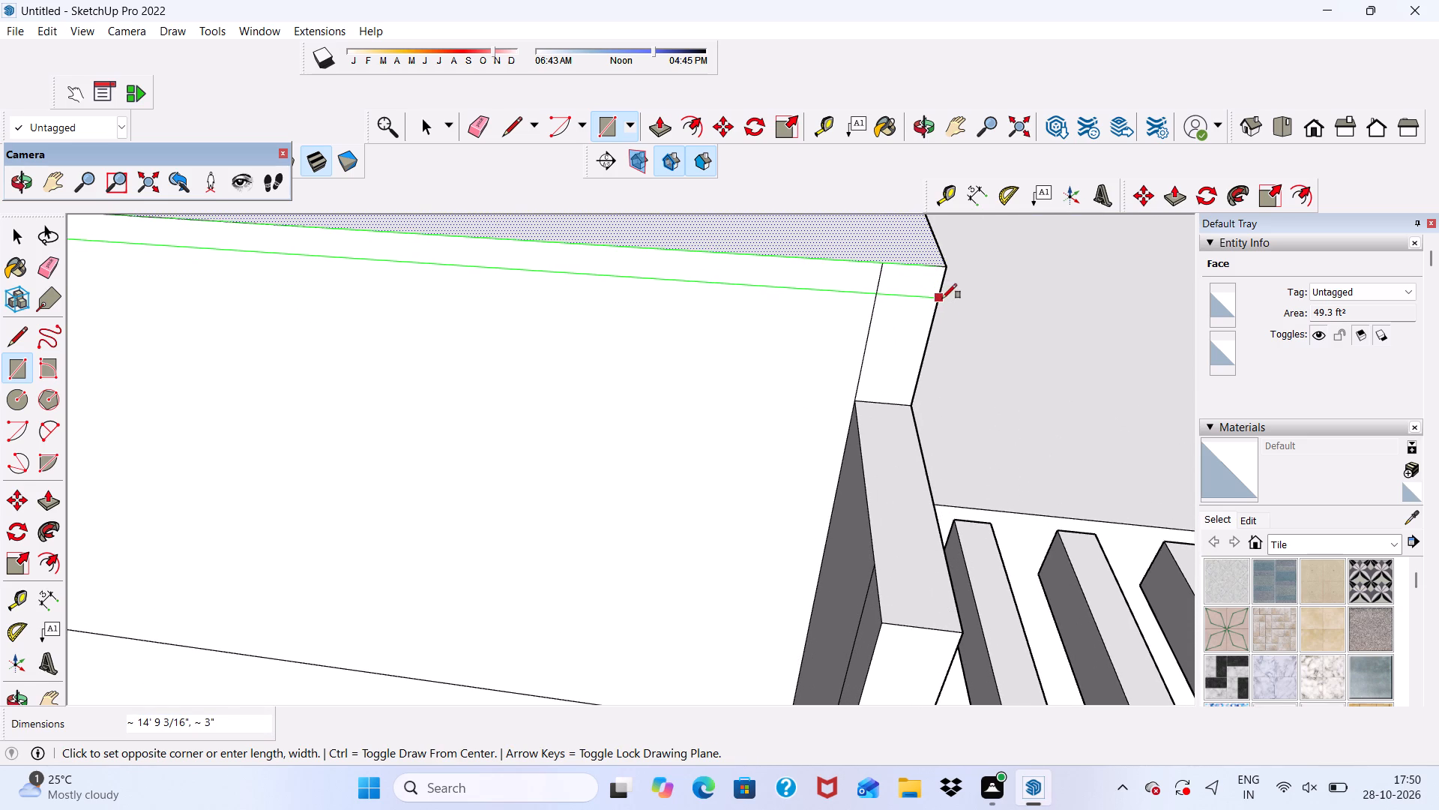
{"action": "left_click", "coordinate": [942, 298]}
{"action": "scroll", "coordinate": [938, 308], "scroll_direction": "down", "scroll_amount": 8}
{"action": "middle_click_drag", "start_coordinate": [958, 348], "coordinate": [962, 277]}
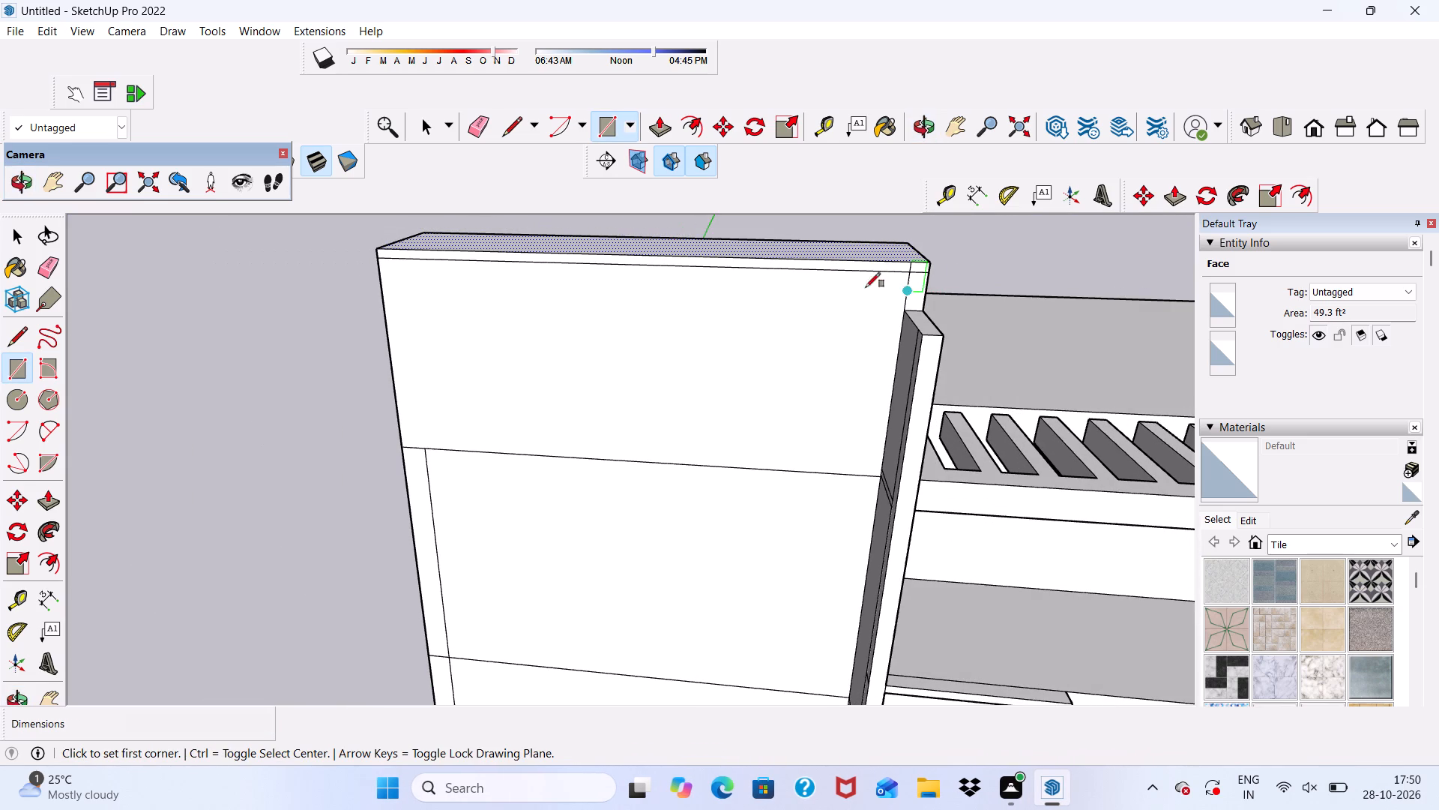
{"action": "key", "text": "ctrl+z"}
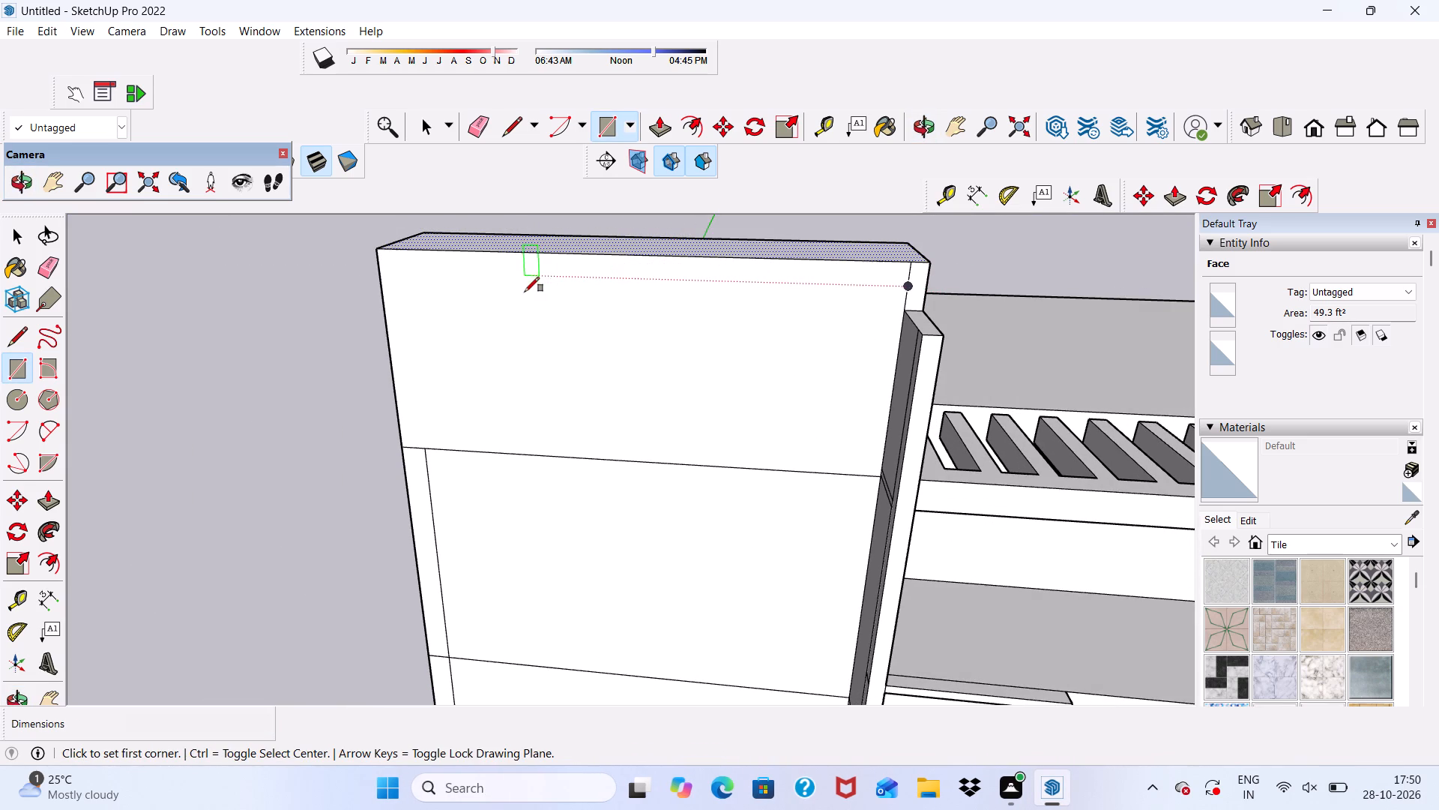
Draw a thin rectangular strip about 14' 9 3/16" long along the top edge of the raised block's front face.
{"action": "scroll", "coordinate": [419, 271], "scroll_direction": "up", "scroll_amount": 4}
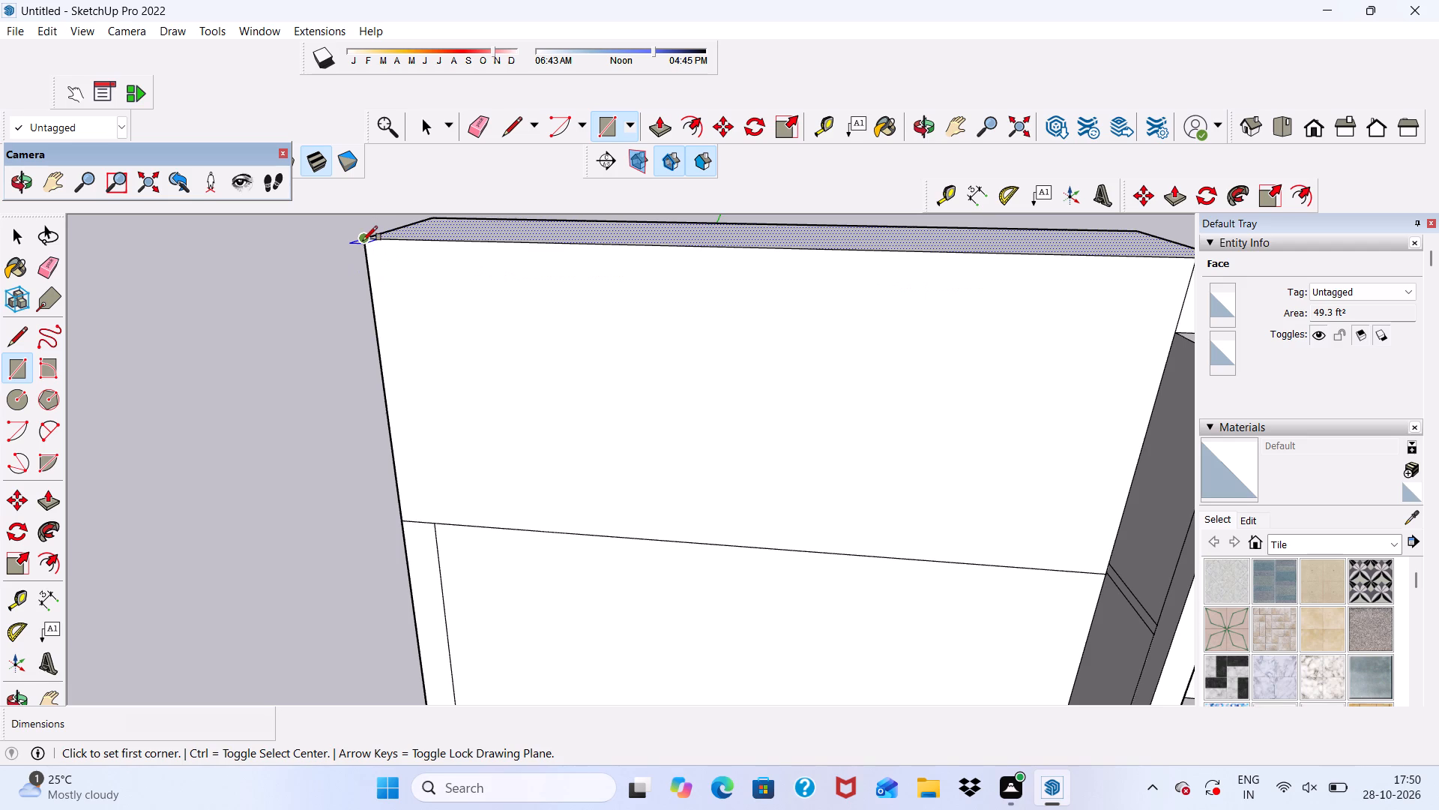
{"action": "left_click", "coordinate": [363, 240]}
{"action": "scroll", "coordinate": [382, 294], "scroll_direction": "down", "scroll_amount": 8}
{"action": "scroll", "coordinate": [743, 320], "scroll_direction": "up", "scroll_amount": 4}
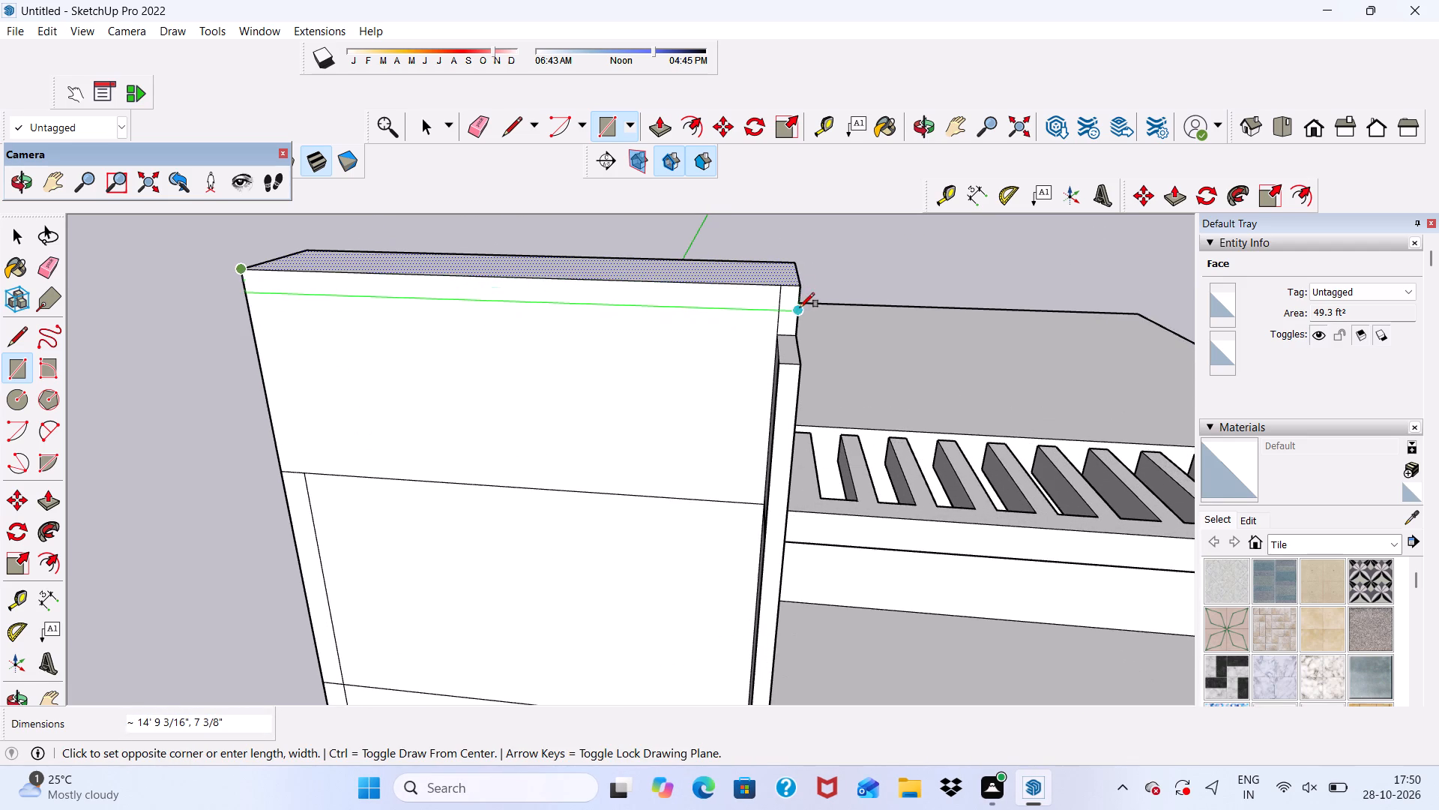
{"action": "scroll", "coordinate": [797, 309], "scroll_direction": "up", "scroll_amount": 6}
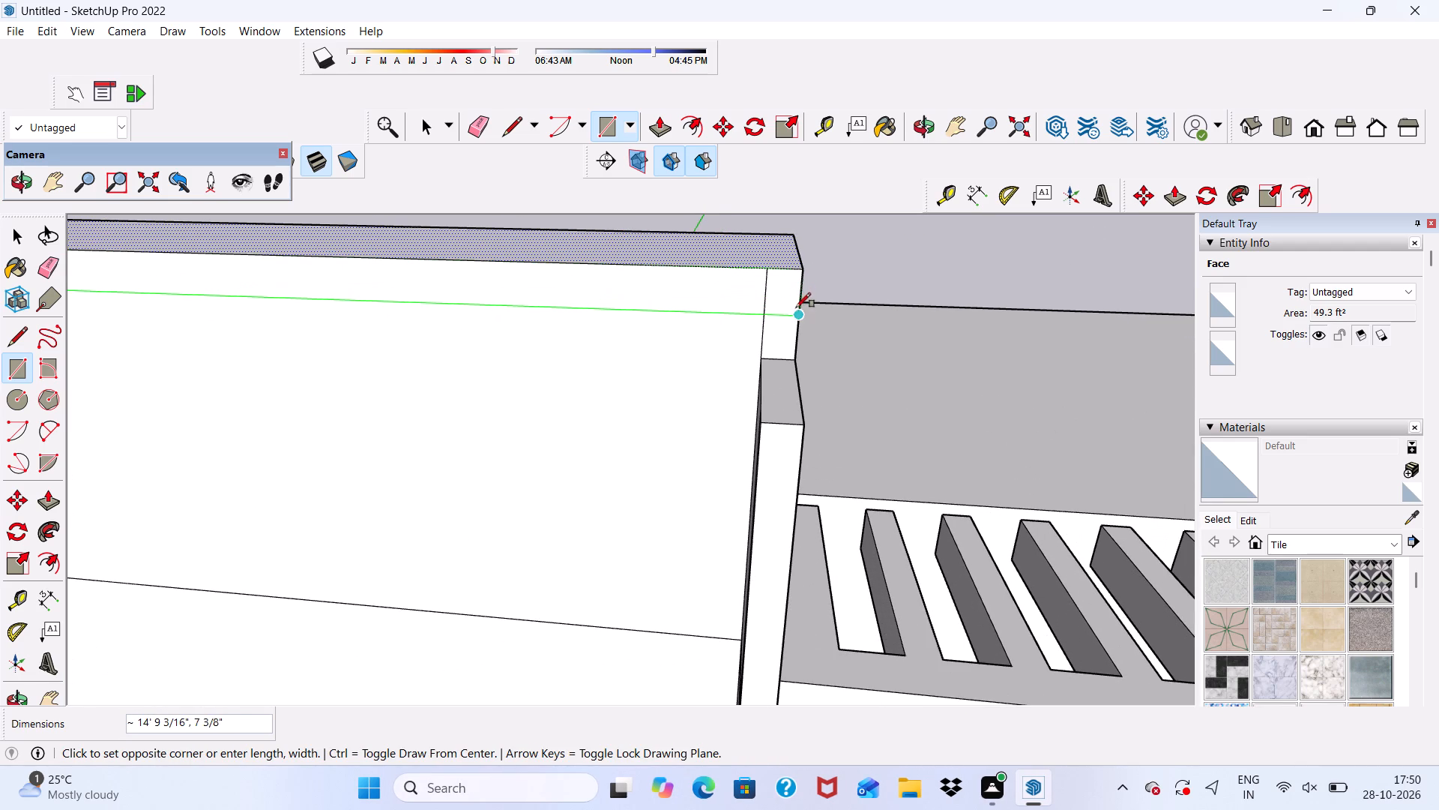
{"action": "left_click", "coordinate": [797, 298]}
{"action": "scroll", "coordinate": [807, 310], "scroll_direction": "down", "scroll_amount": 10}
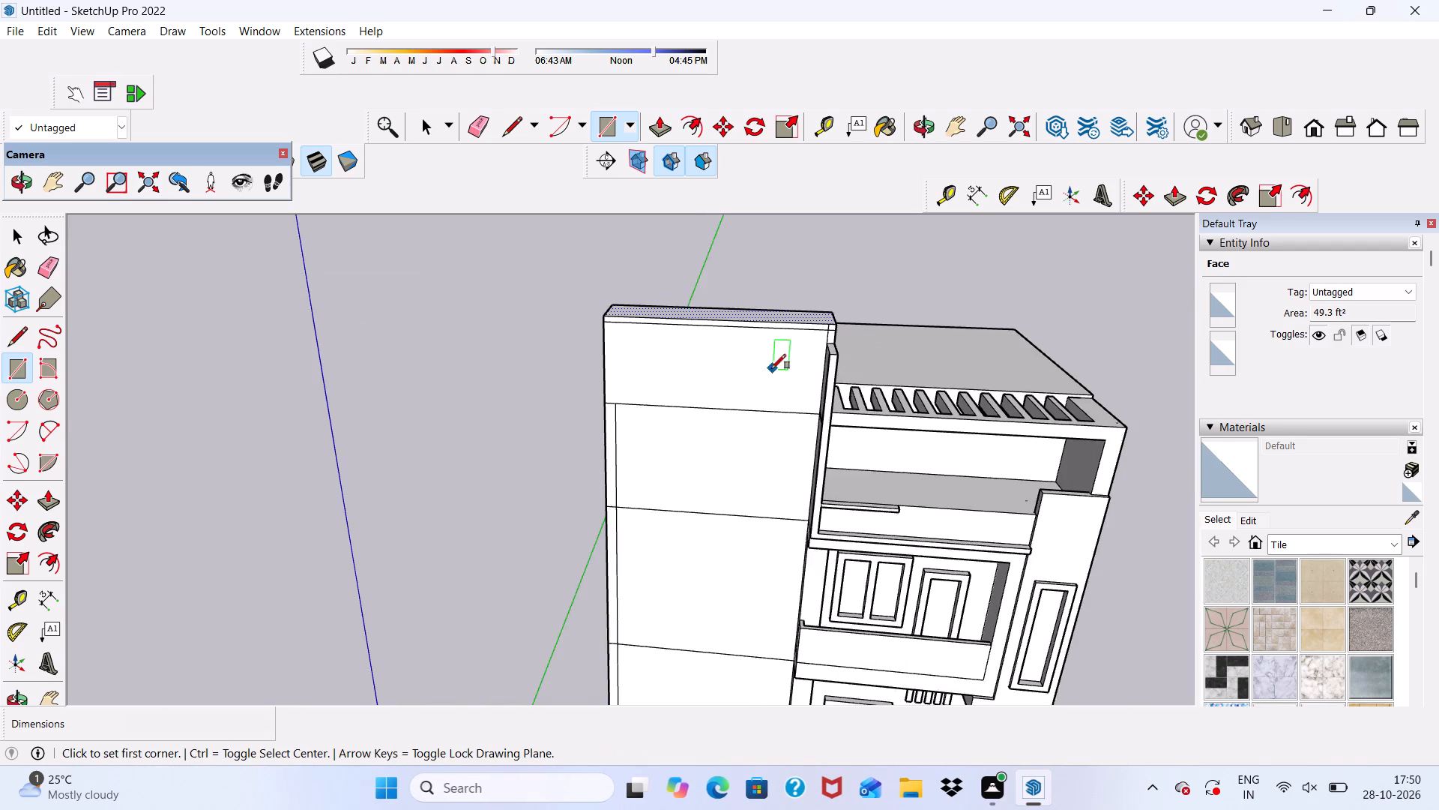
Draw a second full-width strip, about 14' 9 3/16" long, below the first with a gap, its lower edge level with the narrow wall's top.
{"action": "middle_click_drag", "start_coordinate": [770, 368], "coordinate": [764, 286]}
{"action": "scroll", "coordinate": [681, 341], "scroll_direction": "up", "scroll_amount": 5}
{"action": "scroll", "coordinate": [595, 333], "scroll_direction": "up", "scroll_amount": 3}
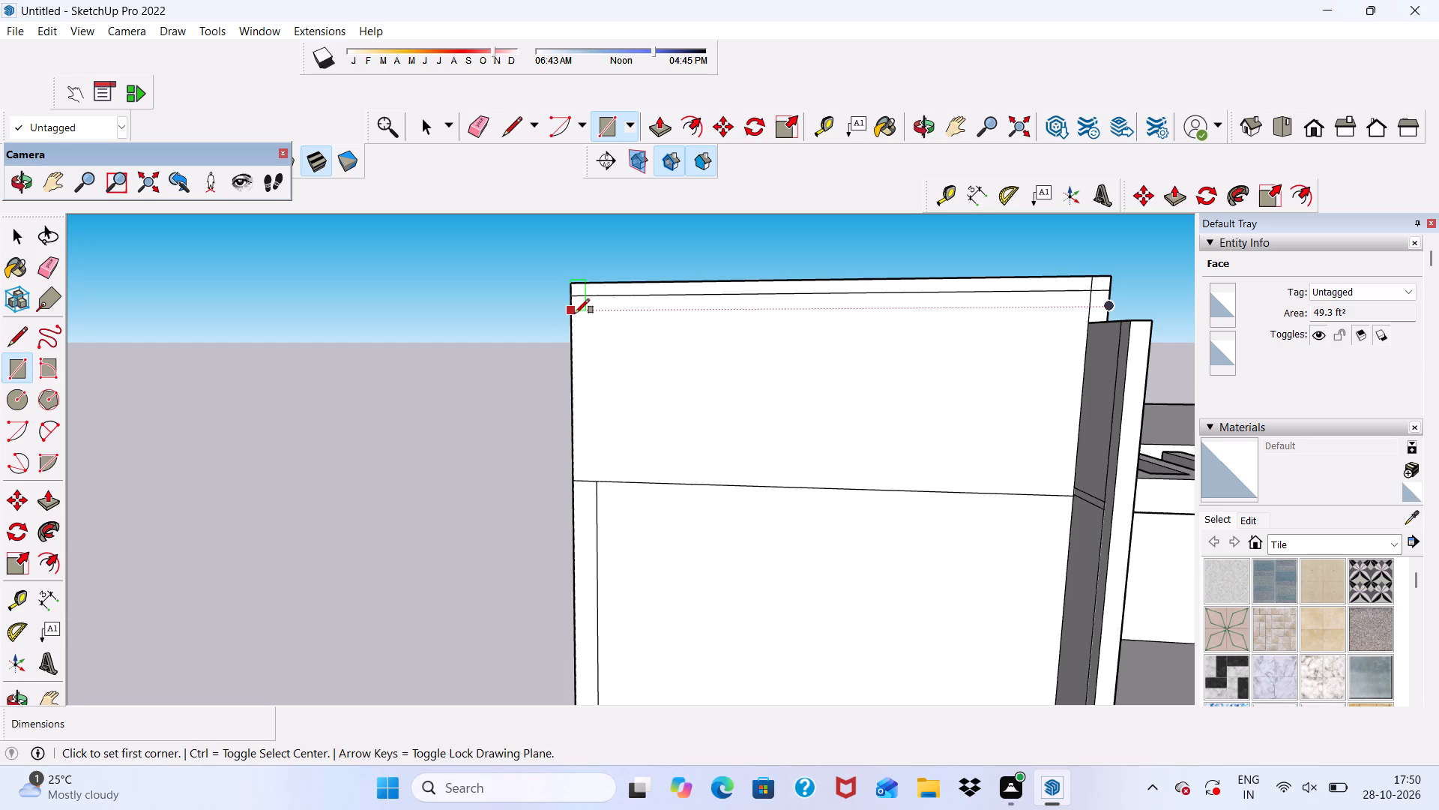
{"action": "left_click", "coordinate": [573, 313]}
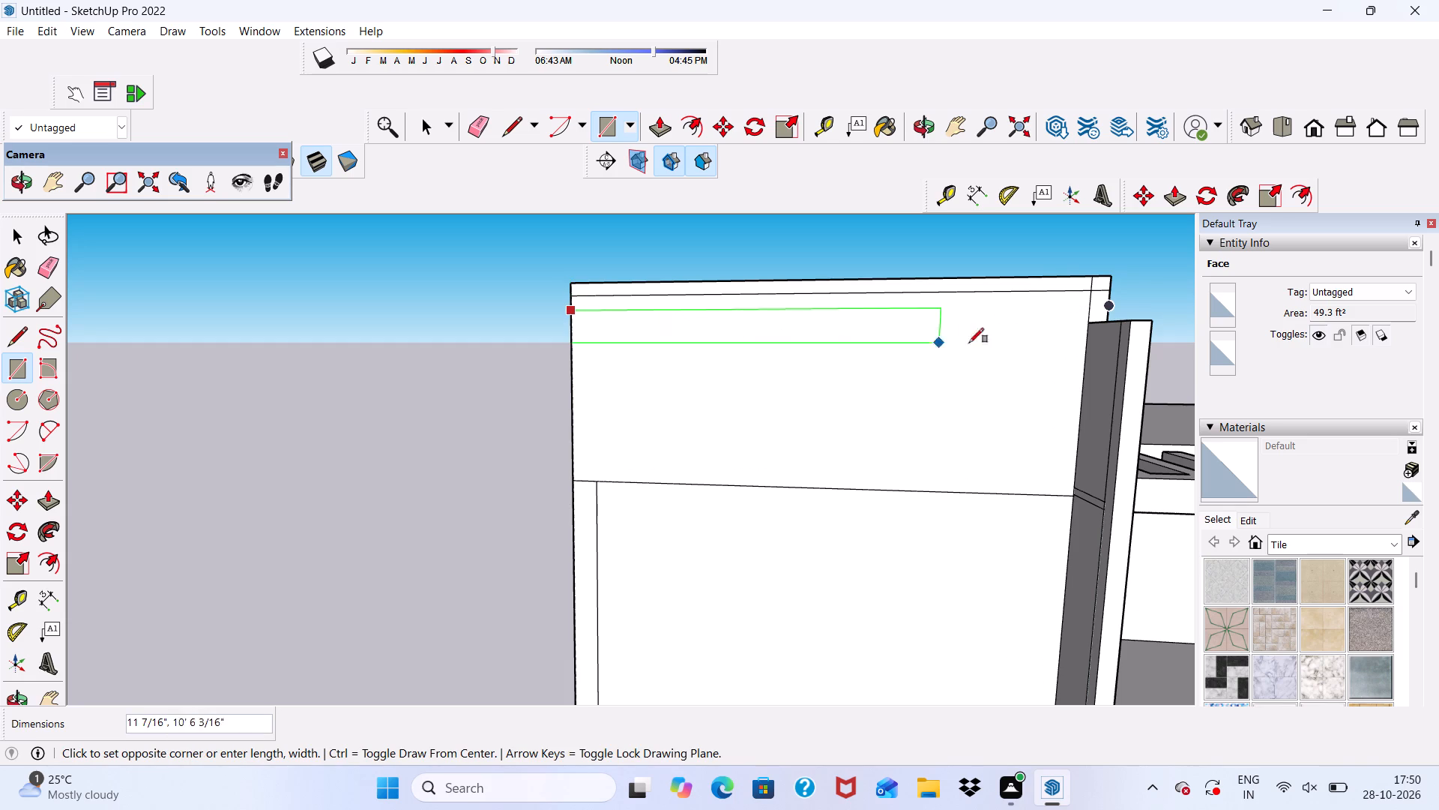
{"action": "scroll", "coordinate": [999, 343], "scroll_direction": "up", "scroll_amount": 3}
{"action": "scroll", "coordinate": [1113, 316], "scroll_direction": "up", "scroll_amount": 3}
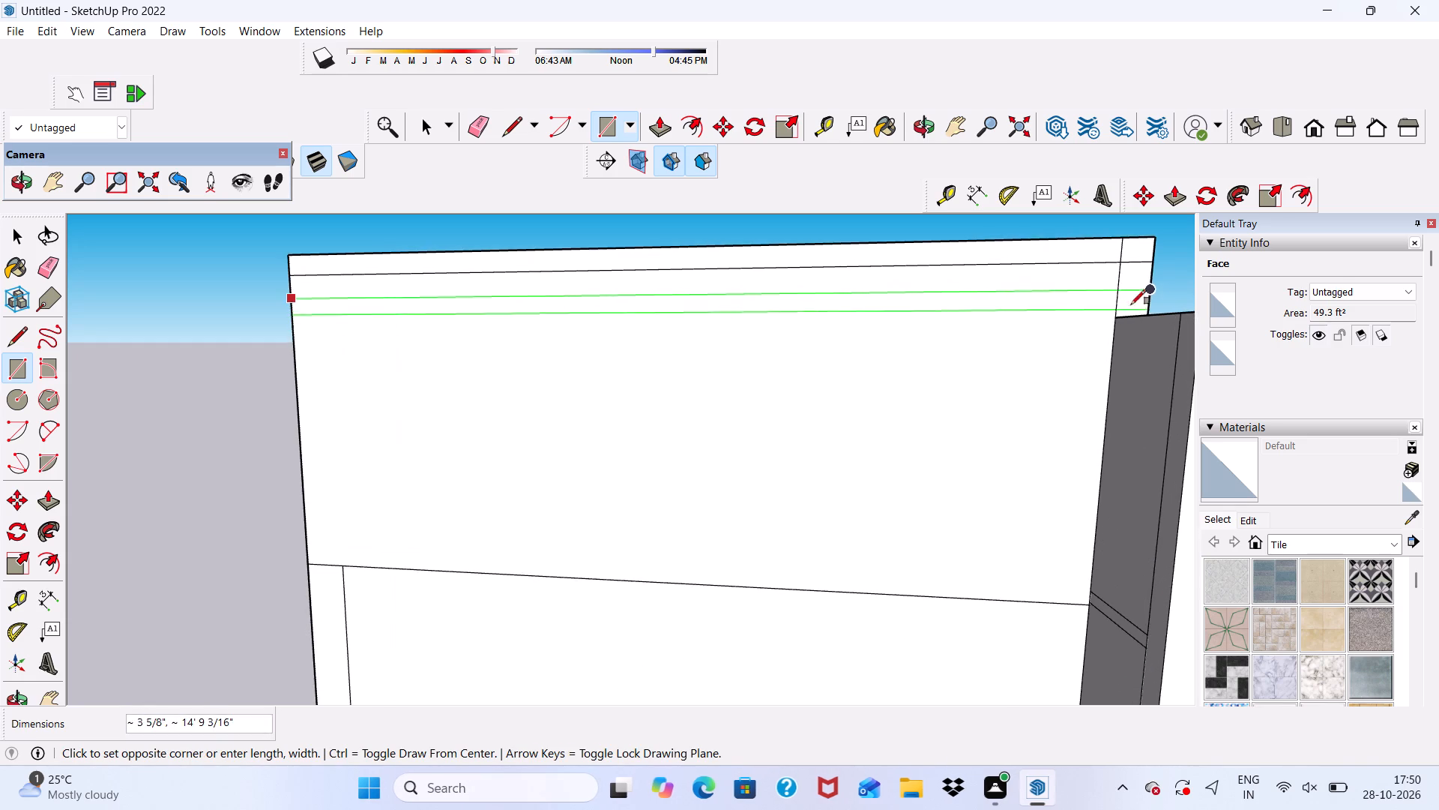
{"action": "scroll", "coordinate": [1156, 295], "scroll_direction": "up", "scroll_amount": 7}
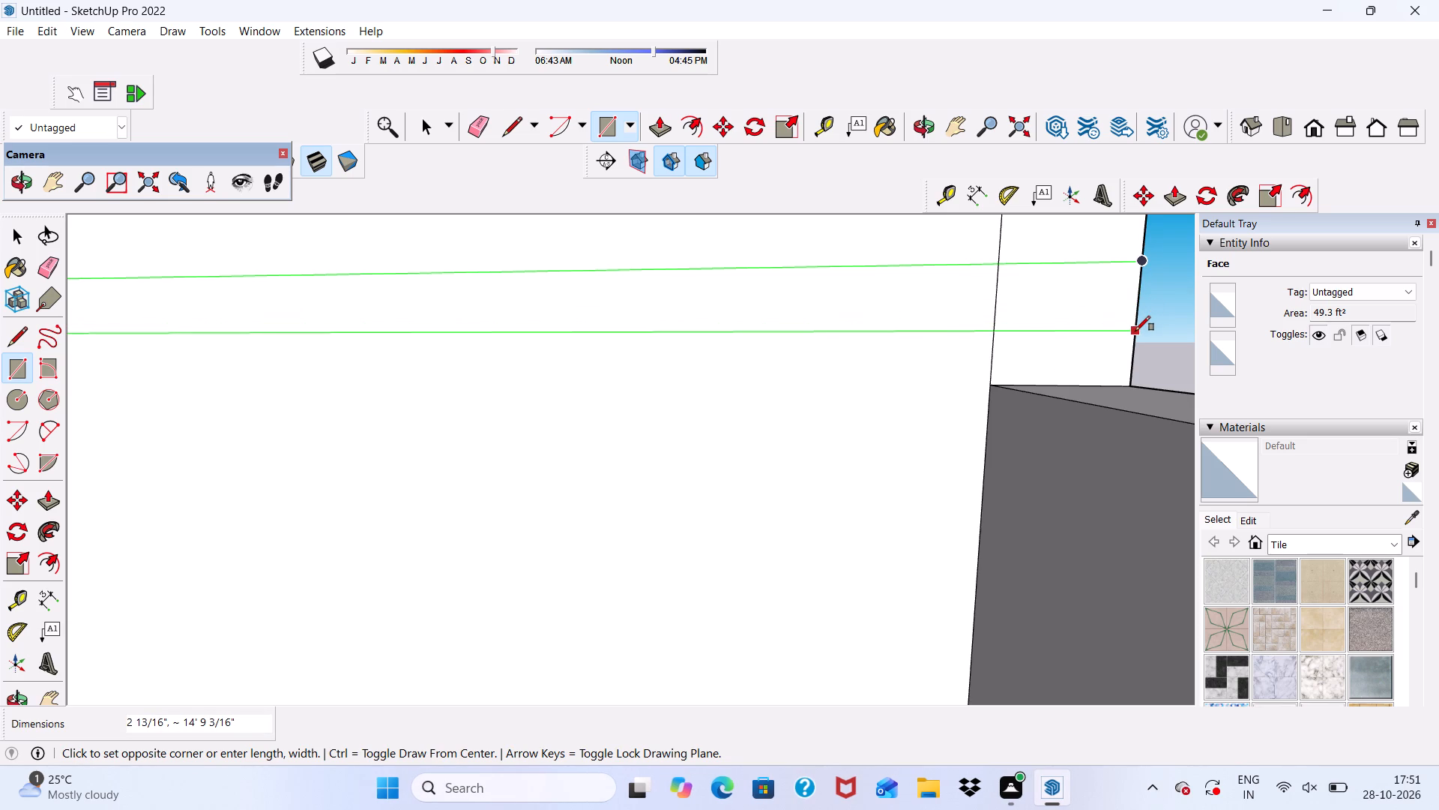
{"action": "left_click", "coordinate": [1133, 382]}
{"action": "scroll", "coordinate": [827, 338], "scroll_direction": "down", "scroll_amount": 5}
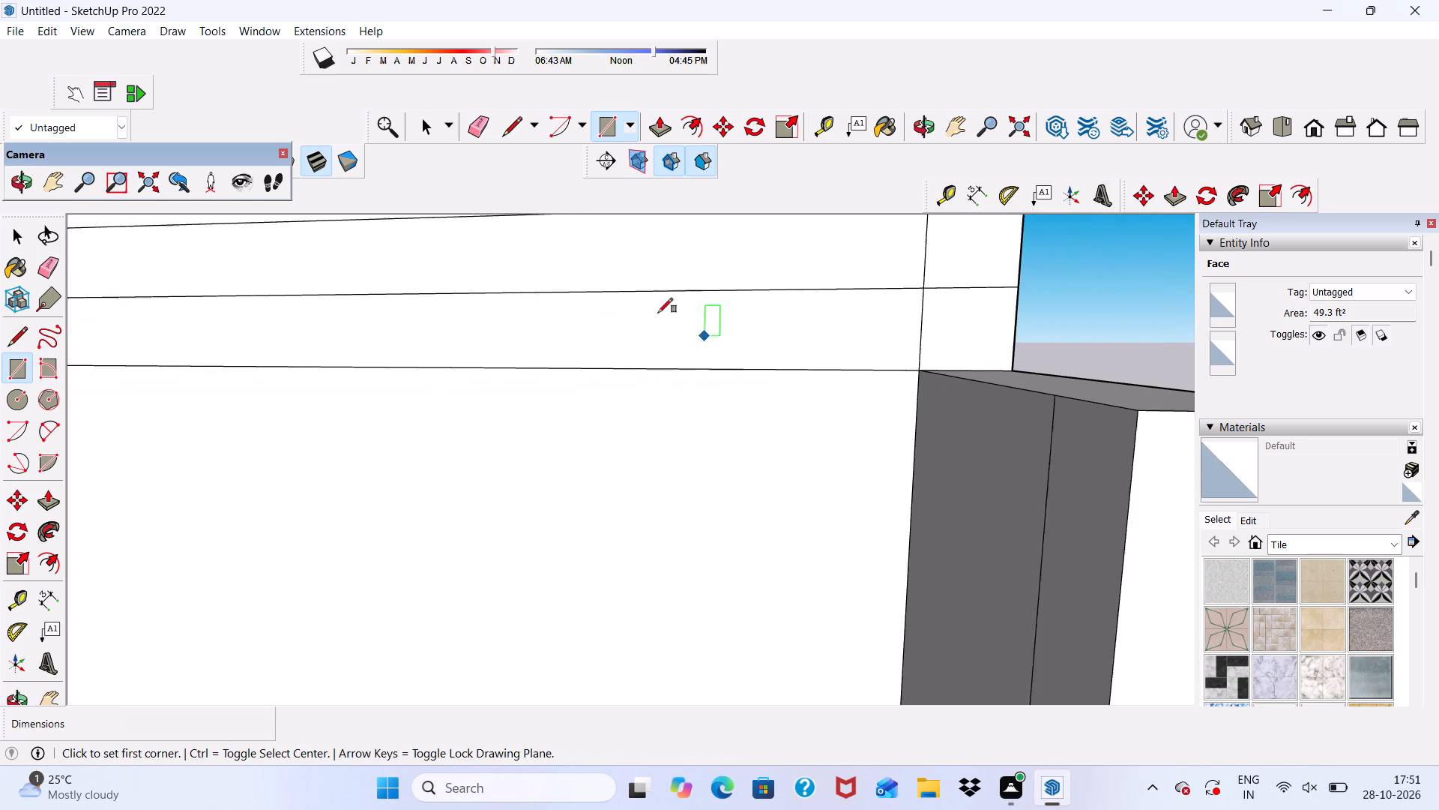
Extrude the lower front strip outward about 2' 8" to form a projecting slab.
{"action": "left_click", "coordinate": [657, 119]}
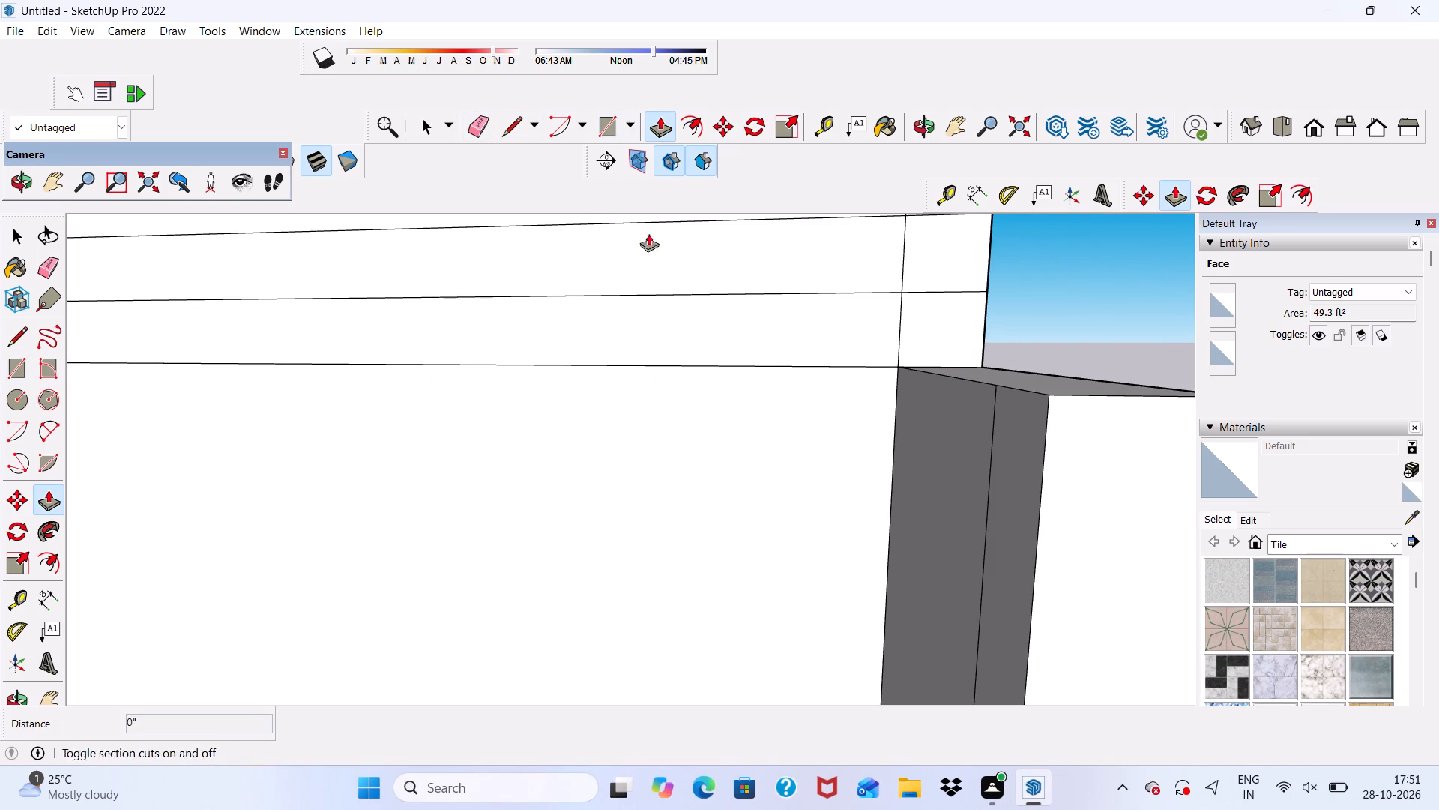
{"action": "key", "text": "space"}
{"action": "scroll", "coordinate": [593, 322], "scroll_direction": "down", "scroll_amount": 1}
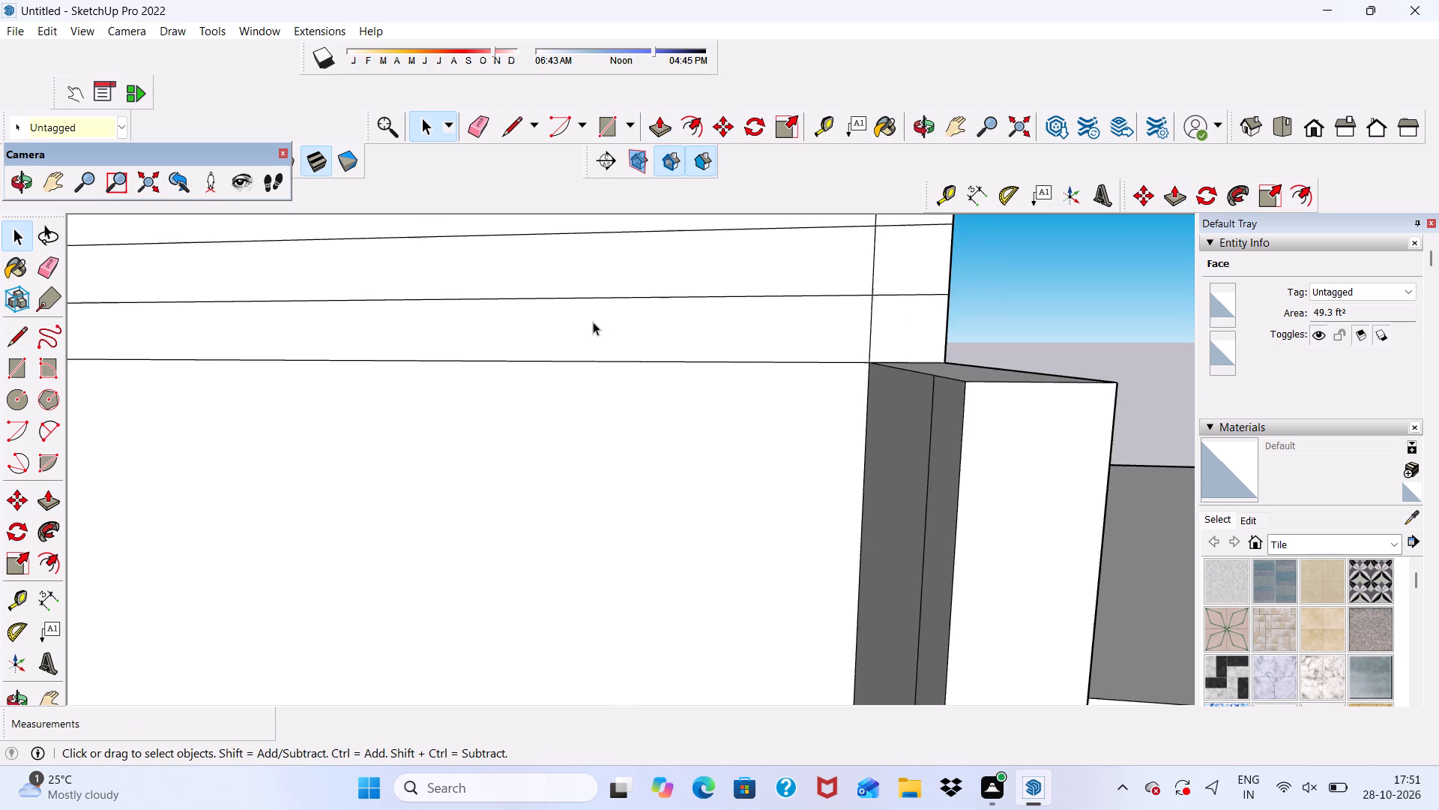
{"action": "scroll", "coordinate": [593, 322], "scroll_direction": "down", "scroll_amount": 1}
{"action": "left_click", "coordinate": [553, 342]}
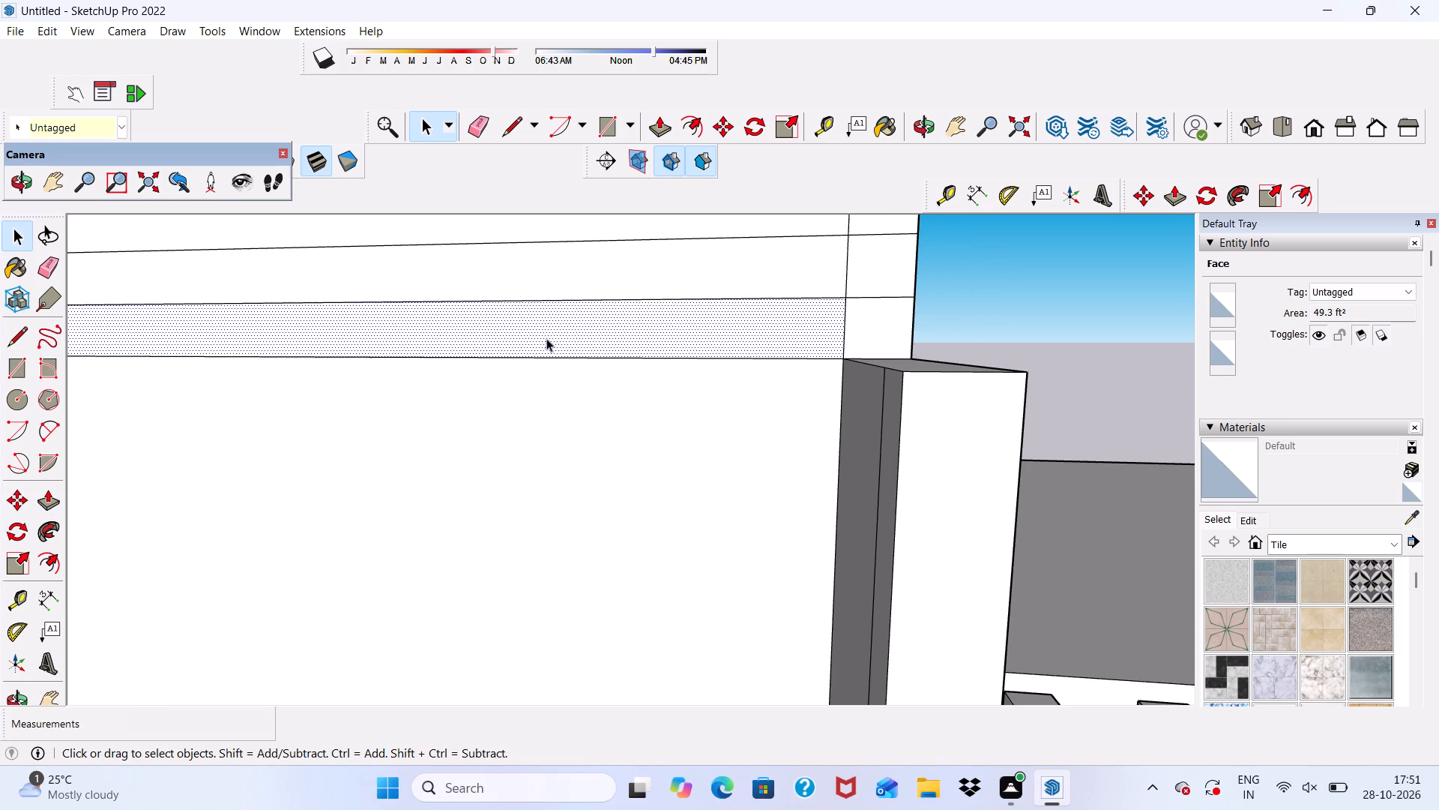
{"action": "left_click", "coordinate": [663, 116]}
{"action": "left_click", "coordinate": [611, 317]}
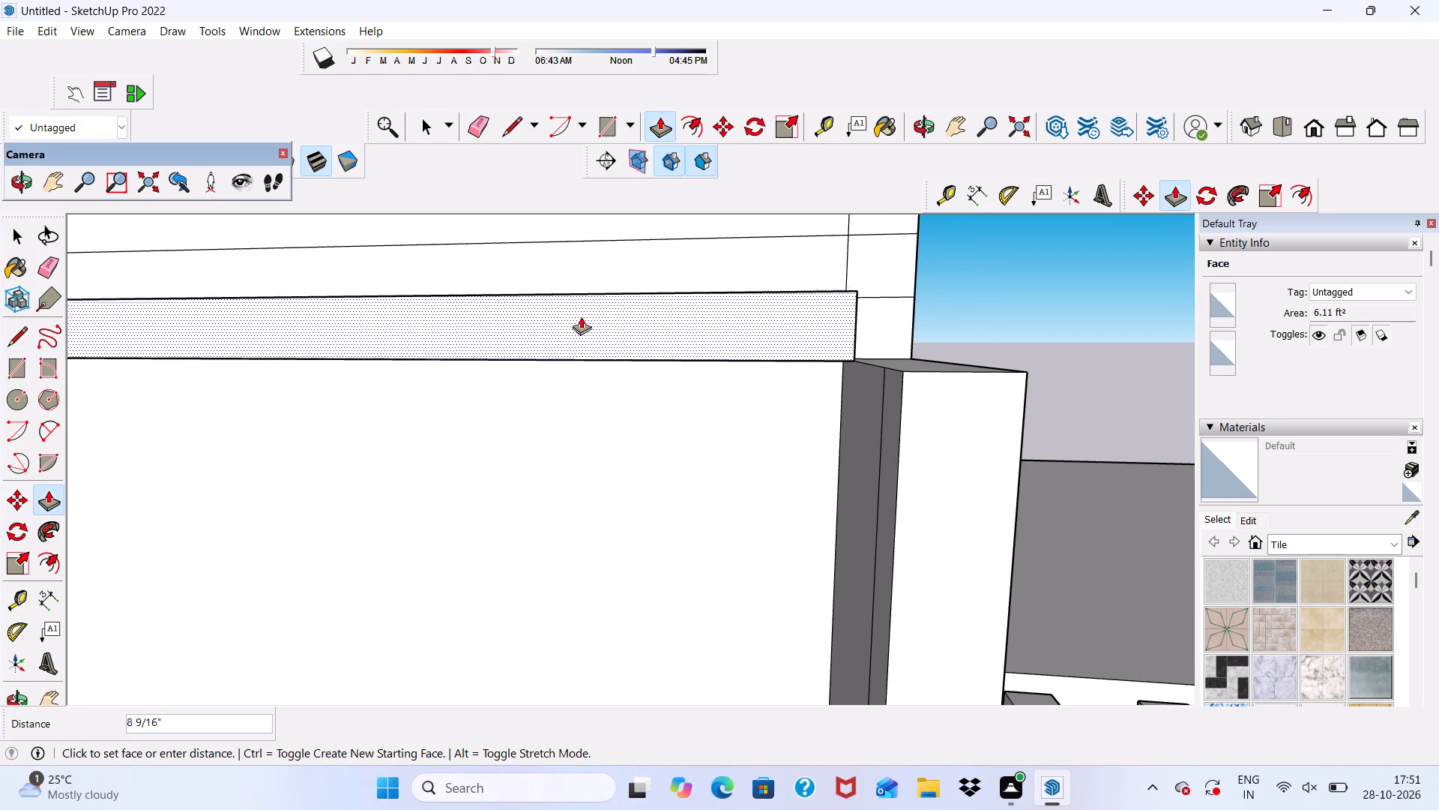
{"action": "scroll", "coordinate": [604, 346], "scroll_direction": "down", "scroll_amount": 4}
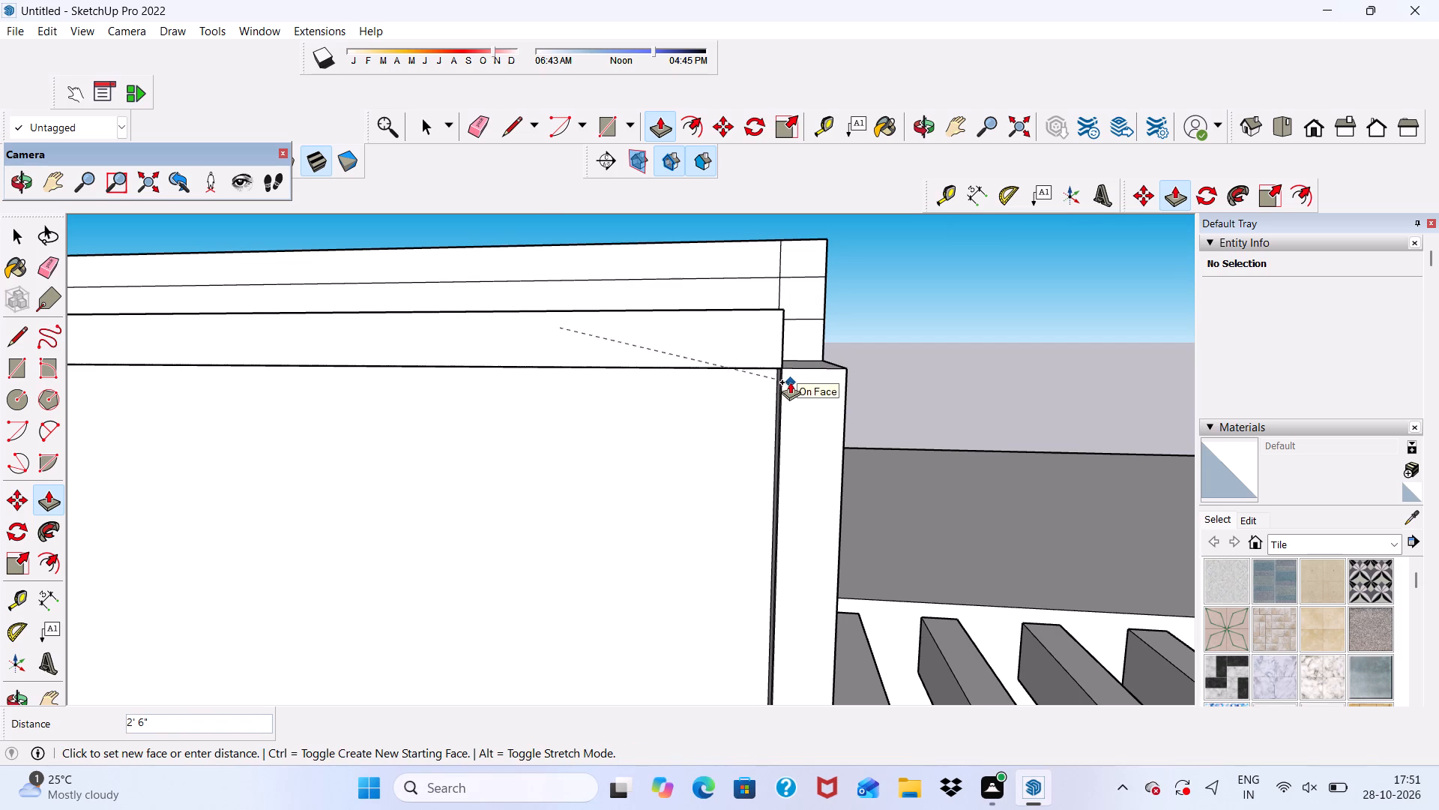
{"action": "scroll", "coordinate": [790, 381], "scroll_direction": "up", "scroll_amount": 3}
{"action": "scroll", "coordinate": [649, 349], "scroll_direction": "down", "scroll_amount": 3}
{"action": "scroll", "coordinate": [709, 353], "scroll_direction": "down", "scroll_amount": 2}
{"action": "middle_click_drag", "start_coordinate": [711, 354], "coordinate": [571, 412]}
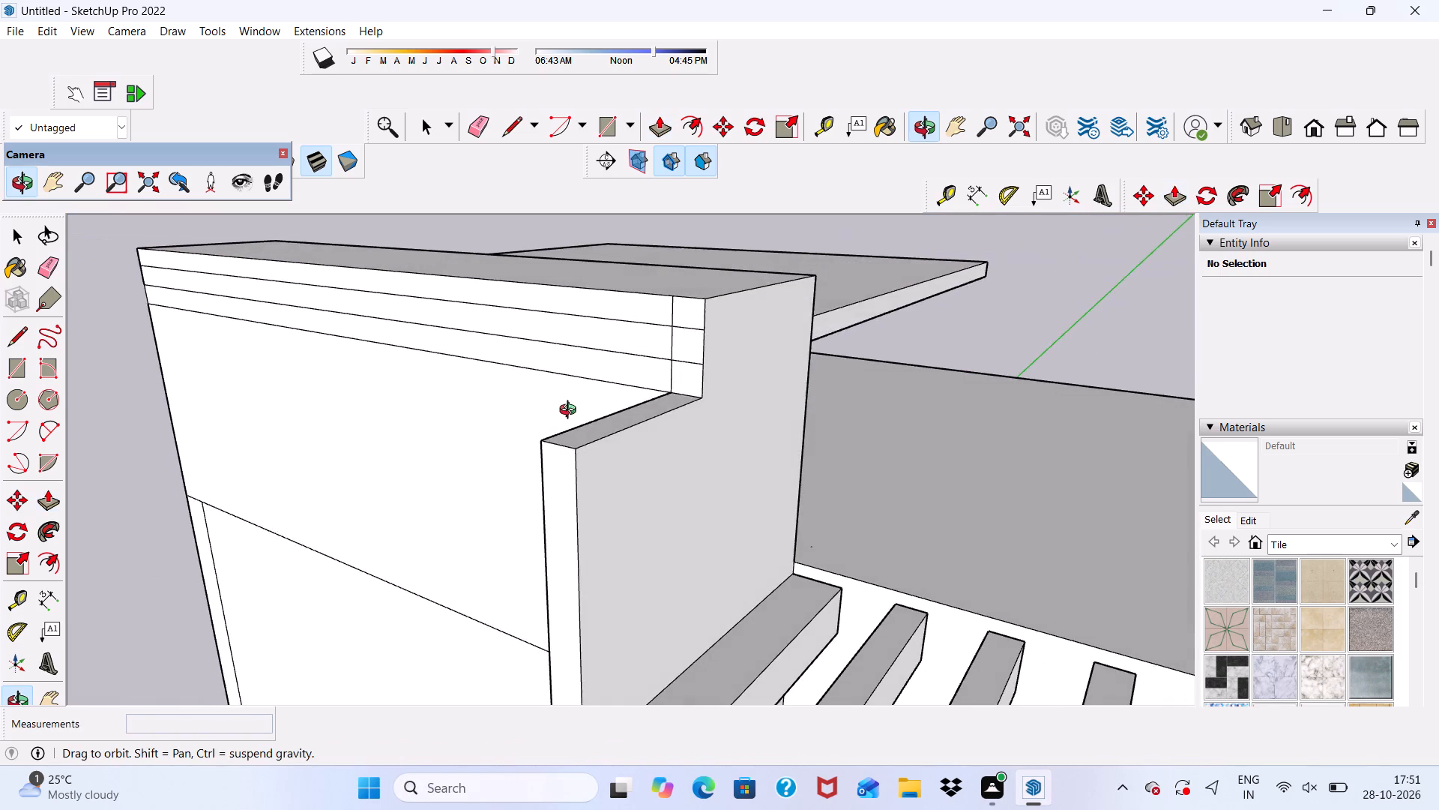
{"action": "middle_click_drag", "start_coordinate": [571, 412], "coordinate": [569, 418]}
{"action": "scroll", "coordinate": [570, 402], "scroll_direction": "down", "scroll_amount": 1}
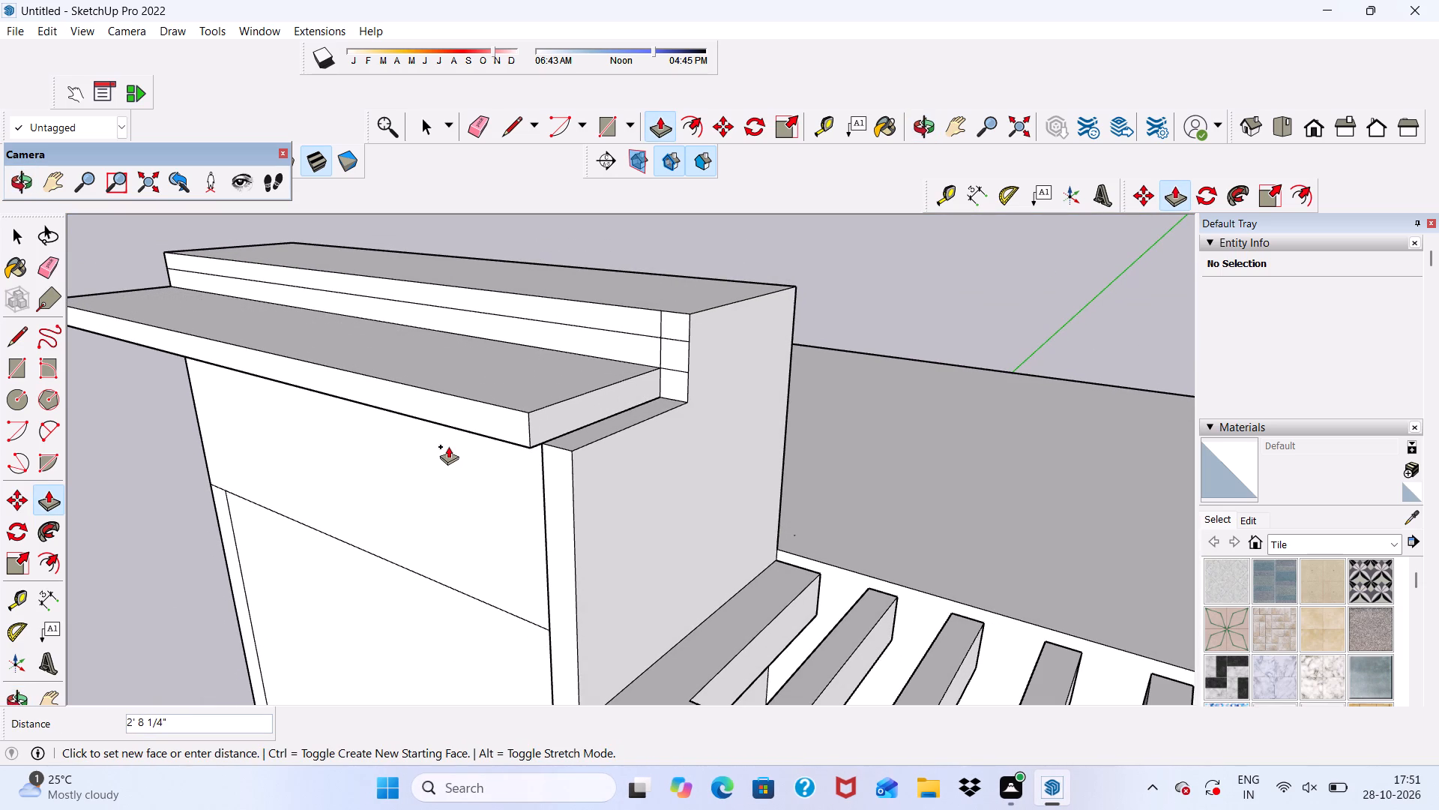
{"action": "left_click", "coordinate": [448, 446]}
Extrude the top strip outward about 2' 8 7/16", level with the lower slab's front.
{"action": "scroll", "coordinate": [578, 331], "scroll_direction": "up", "scroll_amount": 3}
{"action": "left_click", "coordinate": [616, 306]}
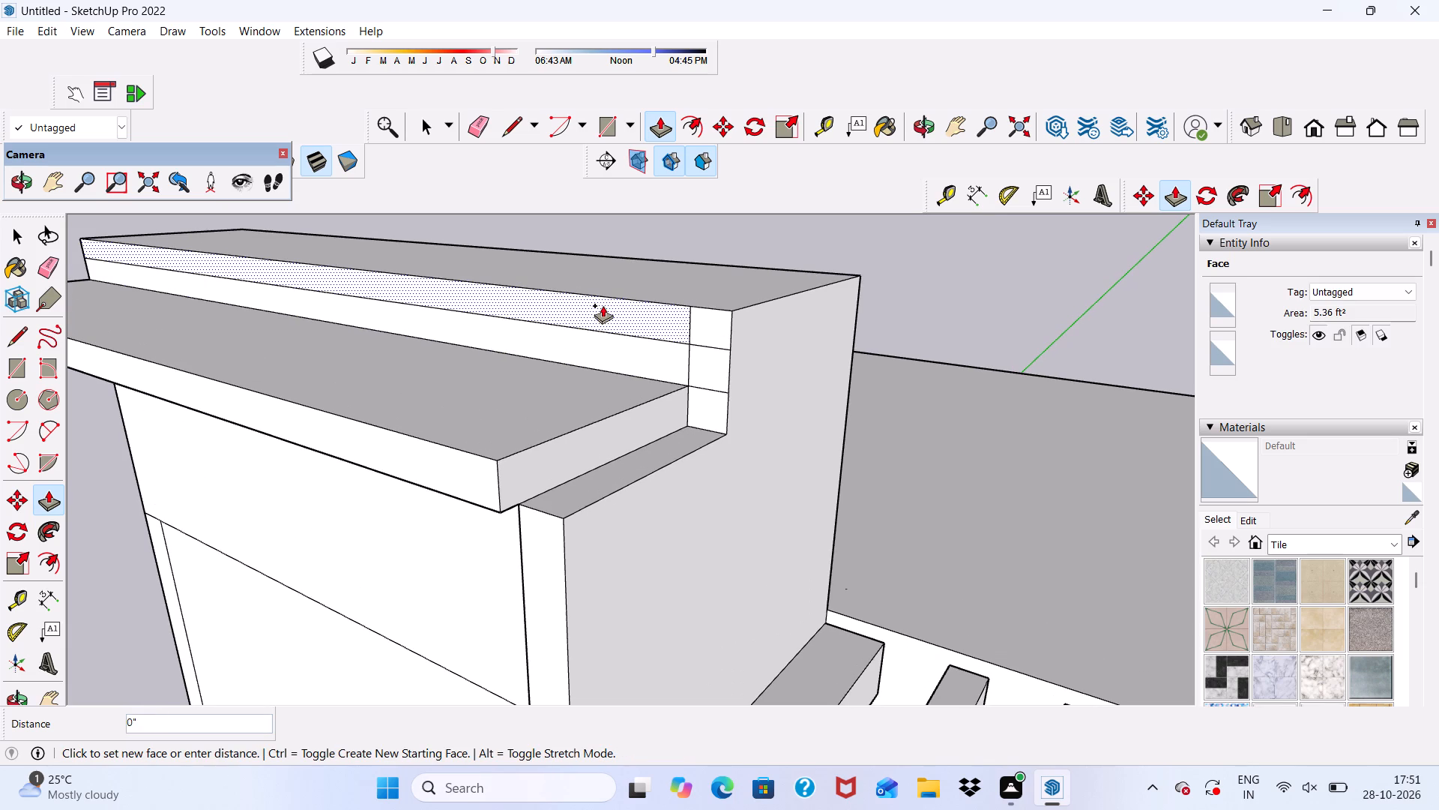
{"action": "left_click", "coordinate": [495, 467]}
Extend the upper slab's end on the pergola side flush with the block's side face, and further out to overhang it.
{"action": "scroll", "coordinate": [612, 438], "scroll_direction": "down", "scroll_amount": 1}
{"action": "middle_click_drag", "start_coordinate": [613, 433], "coordinate": [758, 255]}
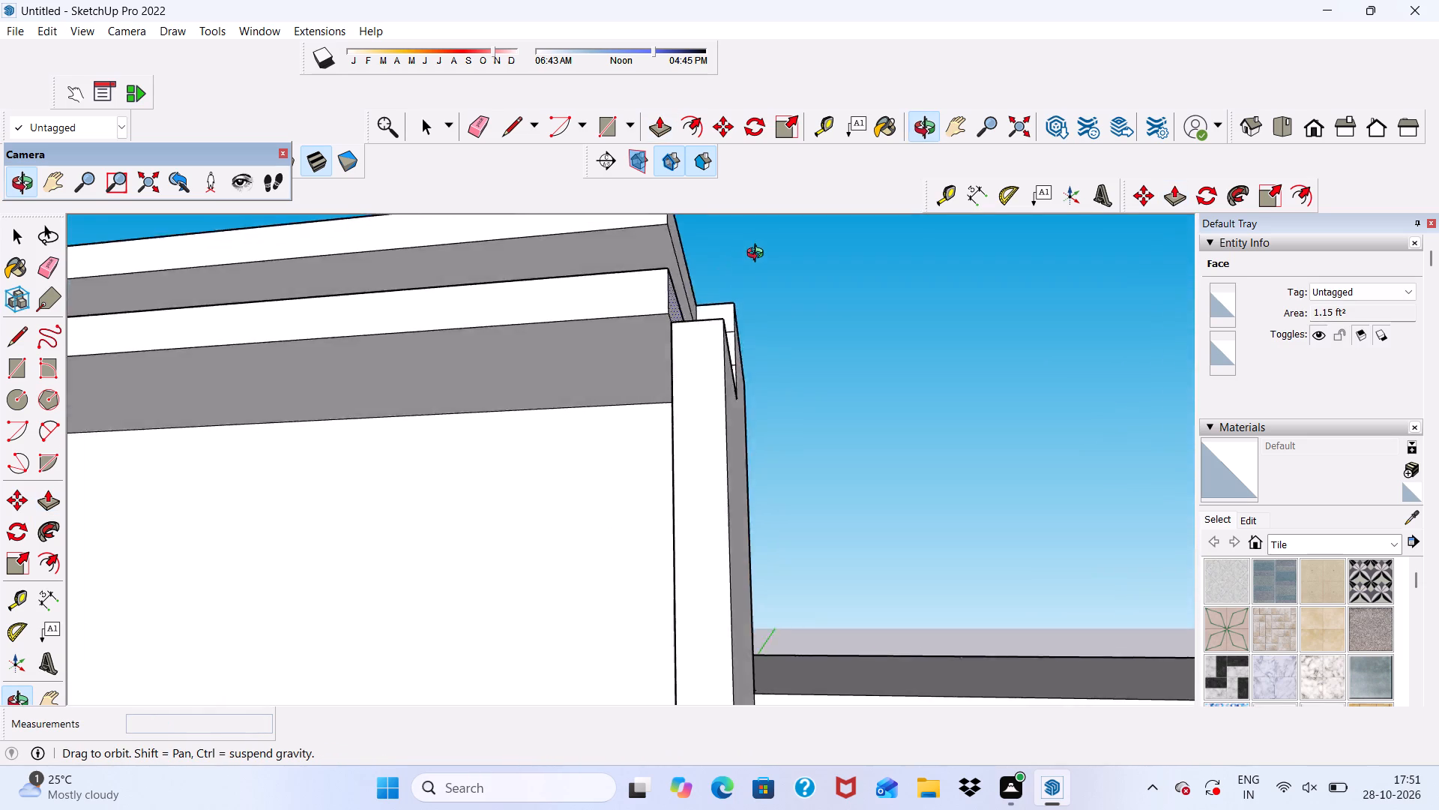
{"action": "middle_click_drag", "start_coordinate": [758, 255], "coordinate": [481, 363]}
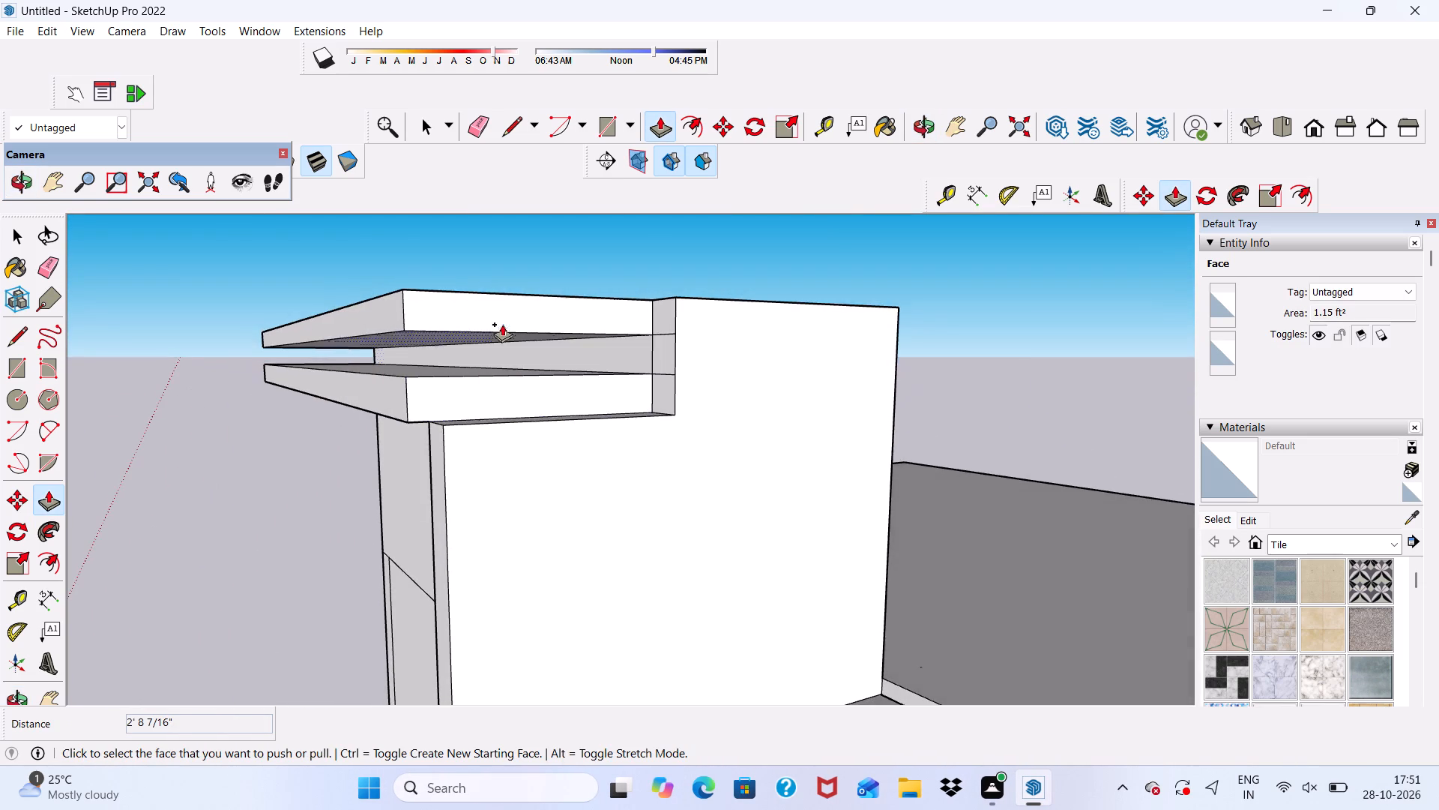
{"action": "scroll", "coordinate": [501, 310], "scroll_direction": "up", "scroll_amount": 1}
{"action": "left_click", "coordinate": [498, 304]}
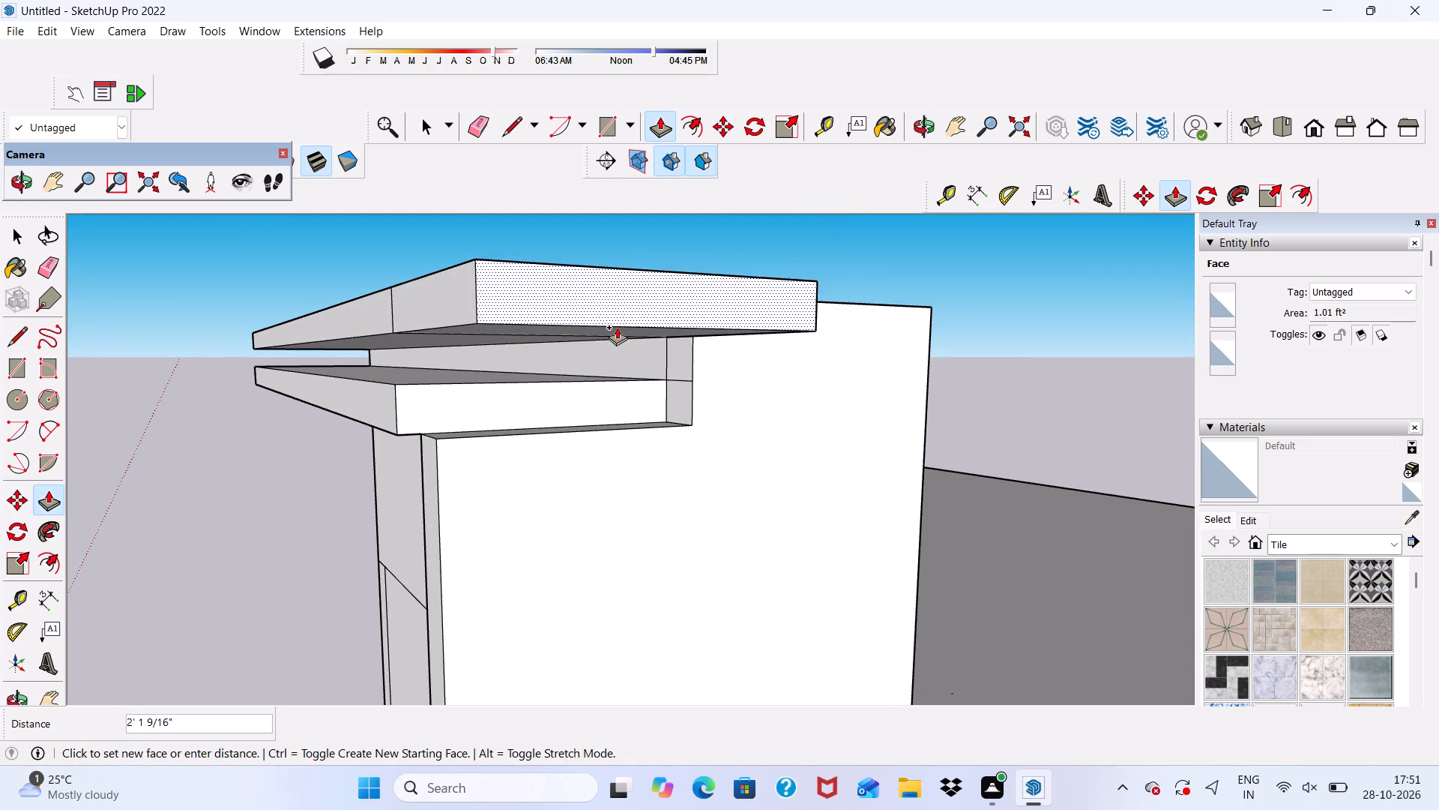
{"action": "scroll", "coordinate": [624, 327], "scroll_direction": "down", "scroll_amount": 1}
{"action": "middle_click_drag", "start_coordinate": [638, 342], "coordinate": [403, 417]}
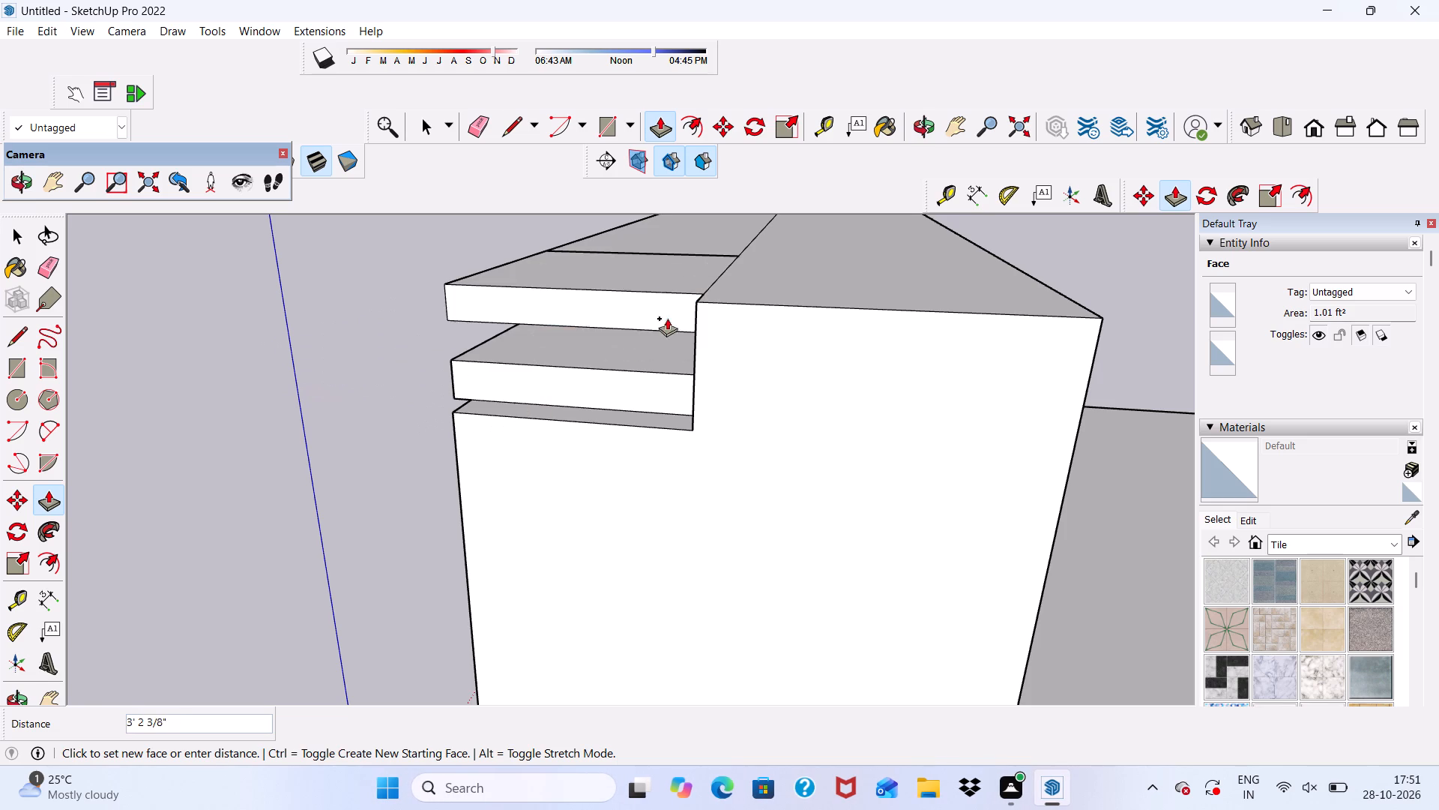
{"action": "left_click", "coordinate": [705, 355]}
{"action": "scroll", "coordinate": [680, 328], "scroll_direction": "up", "scroll_amount": 4}
{"action": "left_click", "coordinate": [672, 316]}
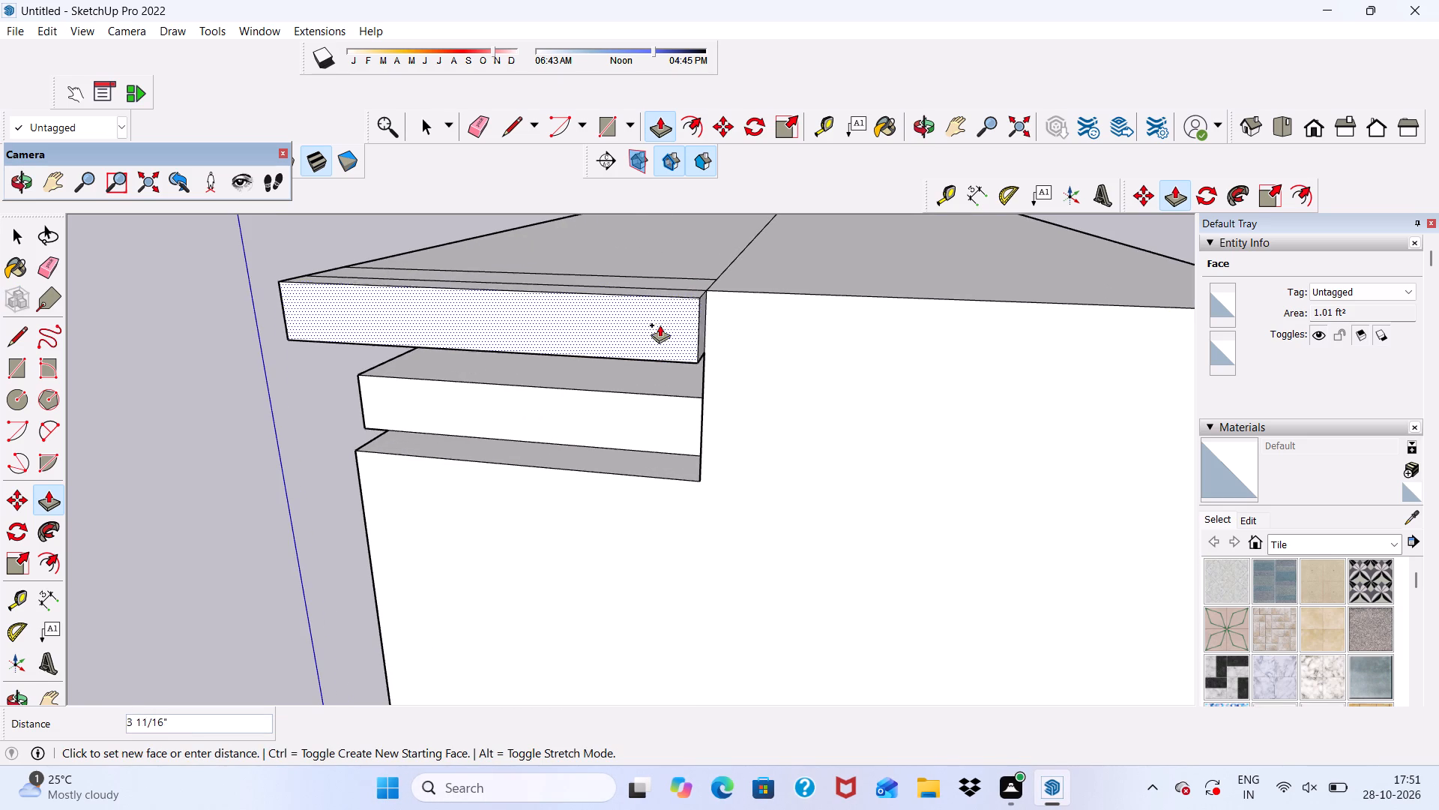
{"action": "left_click", "coordinate": [645, 336]}
Extend the lower slab's end flush with the block's side face and a further 8" out to match the upper slab.
{"action": "left_click", "coordinate": [671, 414]}
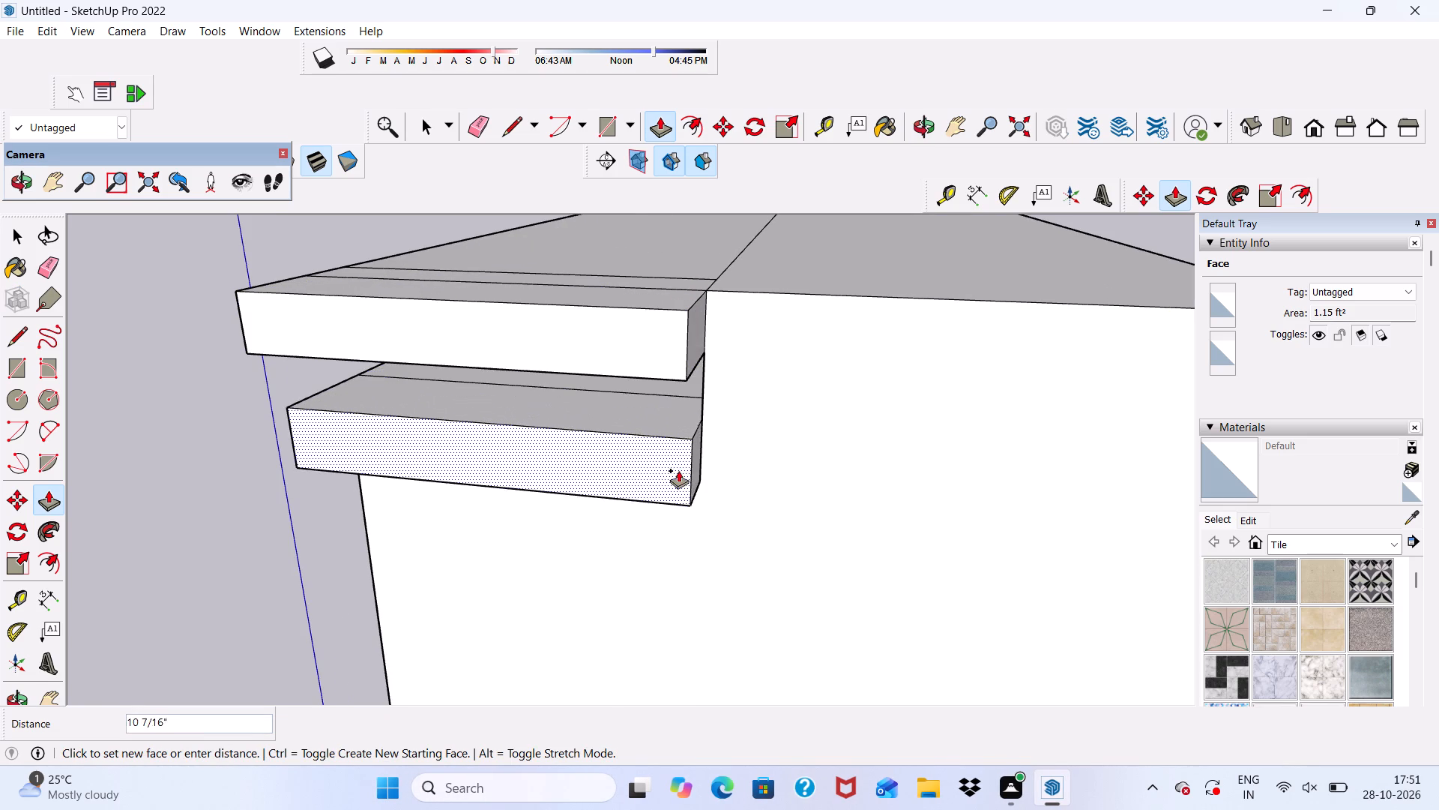
{"action": "left_click", "coordinate": [716, 463]}
{"action": "left_click", "coordinate": [660, 454]}
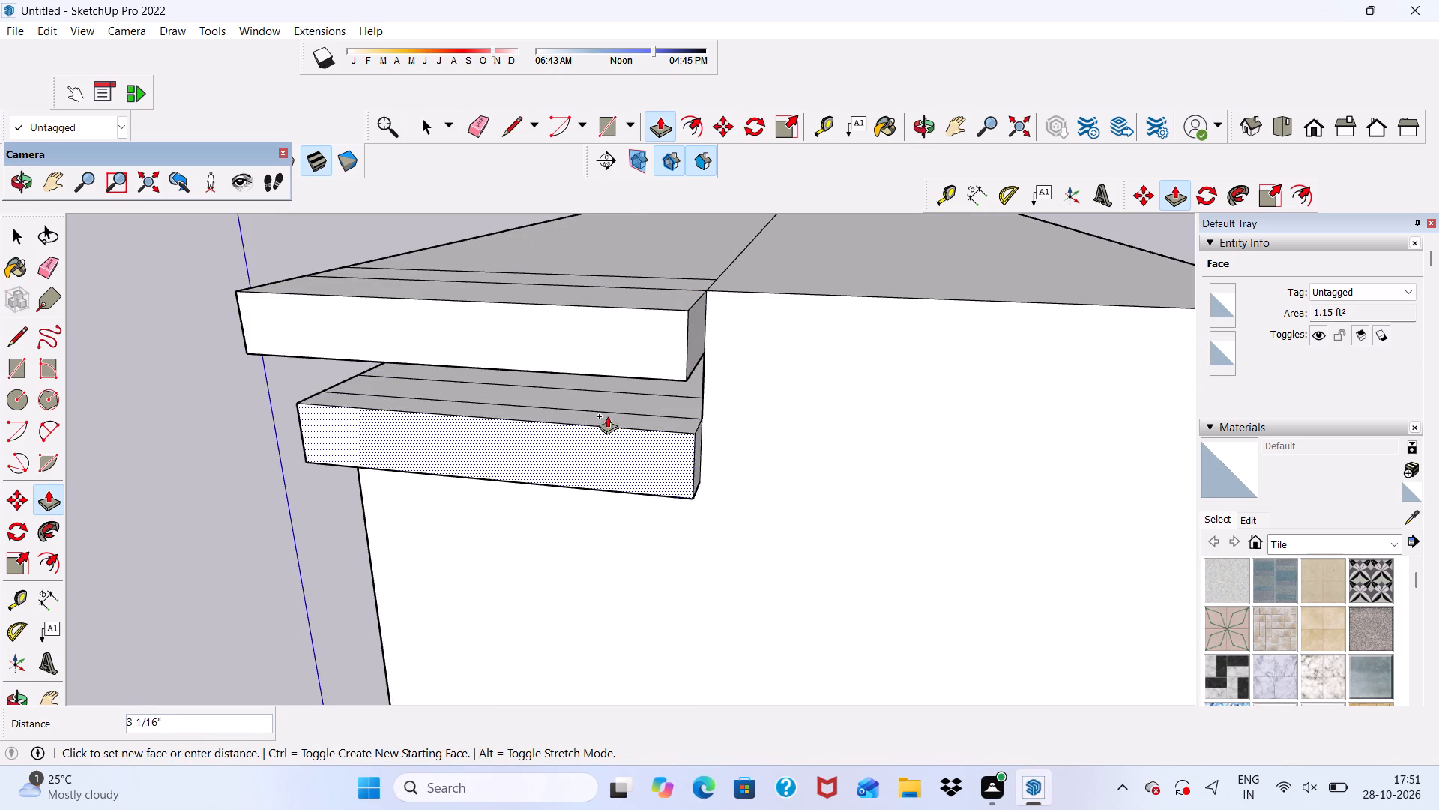
{"action": "left_click", "coordinate": [692, 366]}
Extend the rear faces of both slab overhangs back along the block's side to its rear corner, about 3' 4 1/16".
{"action": "middle_click_drag", "start_coordinate": [700, 403], "coordinate": [572, 394]}
{"action": "scroll", "coordinate": [700, 403], "scroll_direction": "down", "scroll_amount": 1}
{"action": "left_click", "coordinate": [648, 469]}
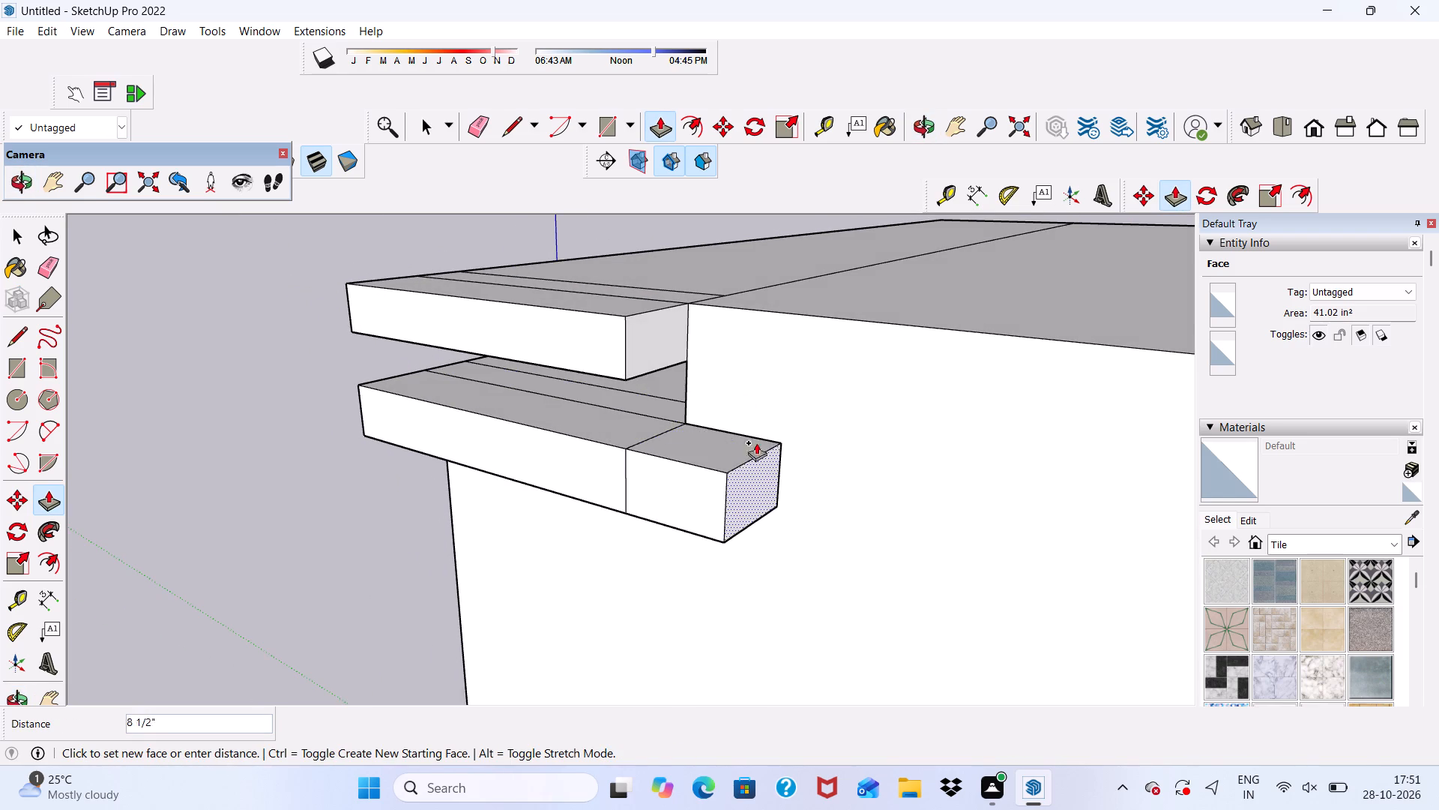
{"action": "scroll", "coordinate": [520, 356], "scroll_direction": "down", "scroll_amount": 4}
{"action": "scroll", "coordinate": [617, 386], "scroll_direction": "down", "scroll_amount": 2}
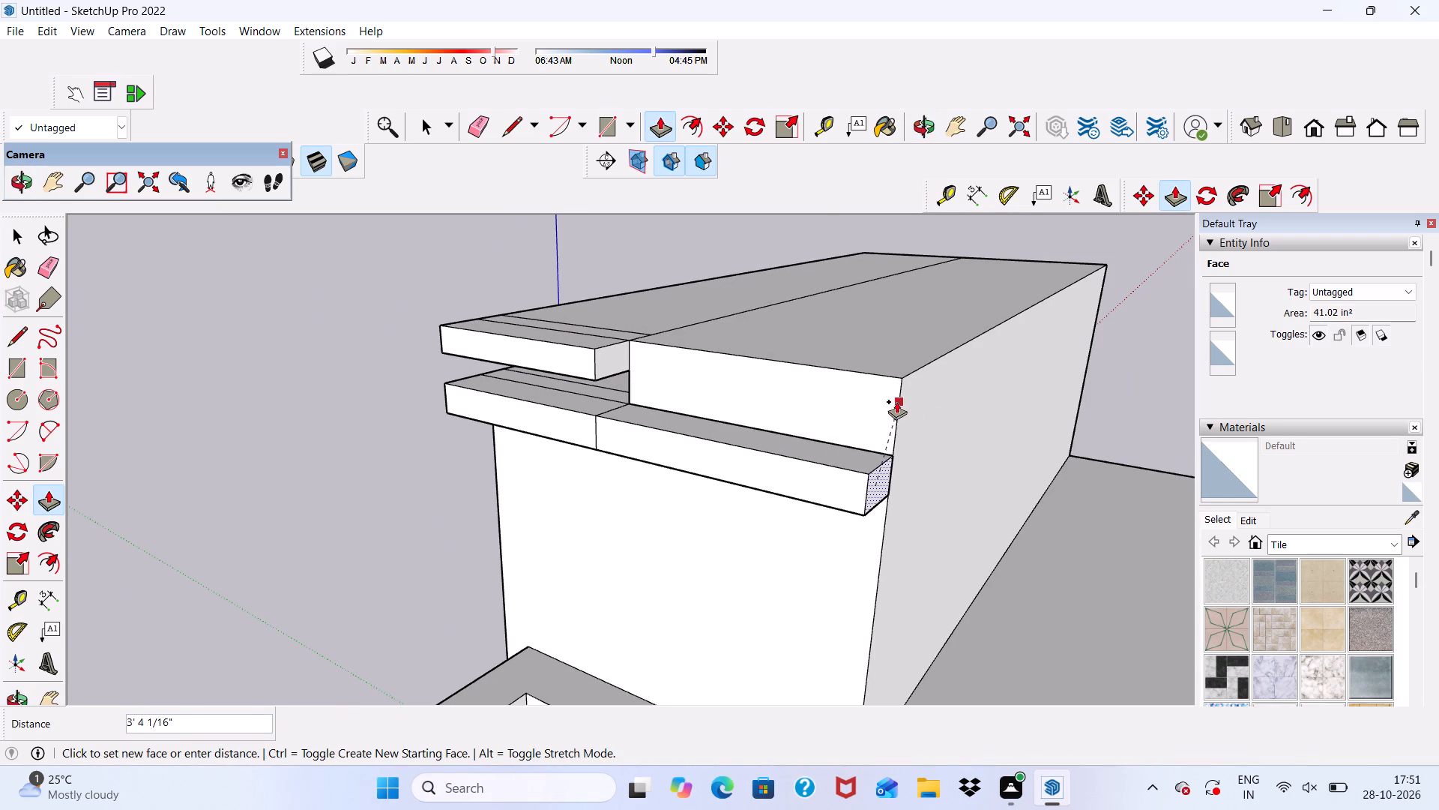
{"action": "left_click", "coordinate": [903, 399]}
{"action": "scroll", "coordinate": [669, 359], "scroll_direction": "up", "scroll_amount": 4}
{"action": "left_click", "coordinate": [585, 357]}
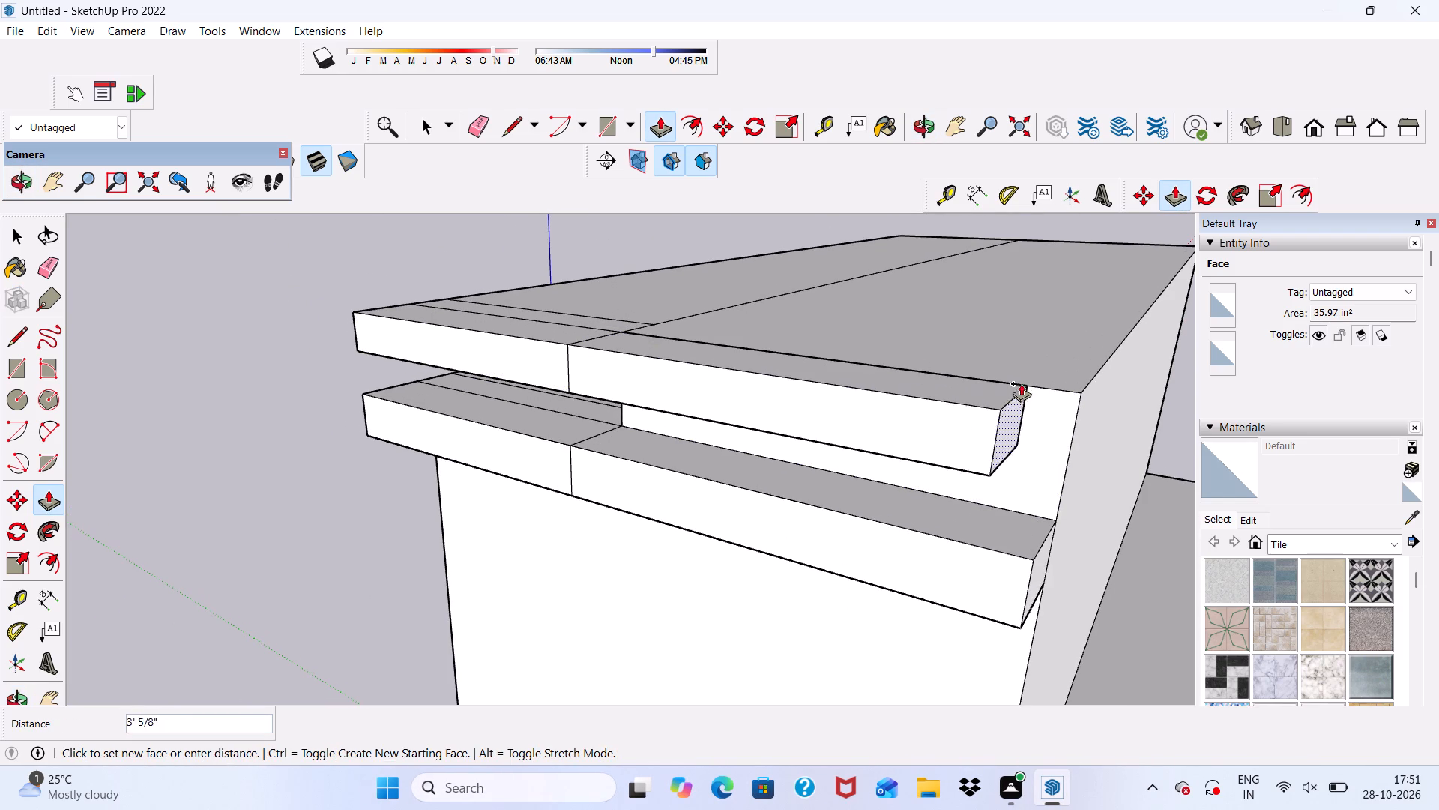
{"action": "left_click", "coordinate": [1090, 383]}
Extrude the front wall panel directly beneath the two slabs outward about 1' 7 5/8".
{"action": "scroll", "coordinate": [601, 318], "scroll_direction": "down", "scroll_amount": 5}
{"action": "middle_click_drag", "start_coordinate": [591, 355], "coordinate": [1134, 239]}
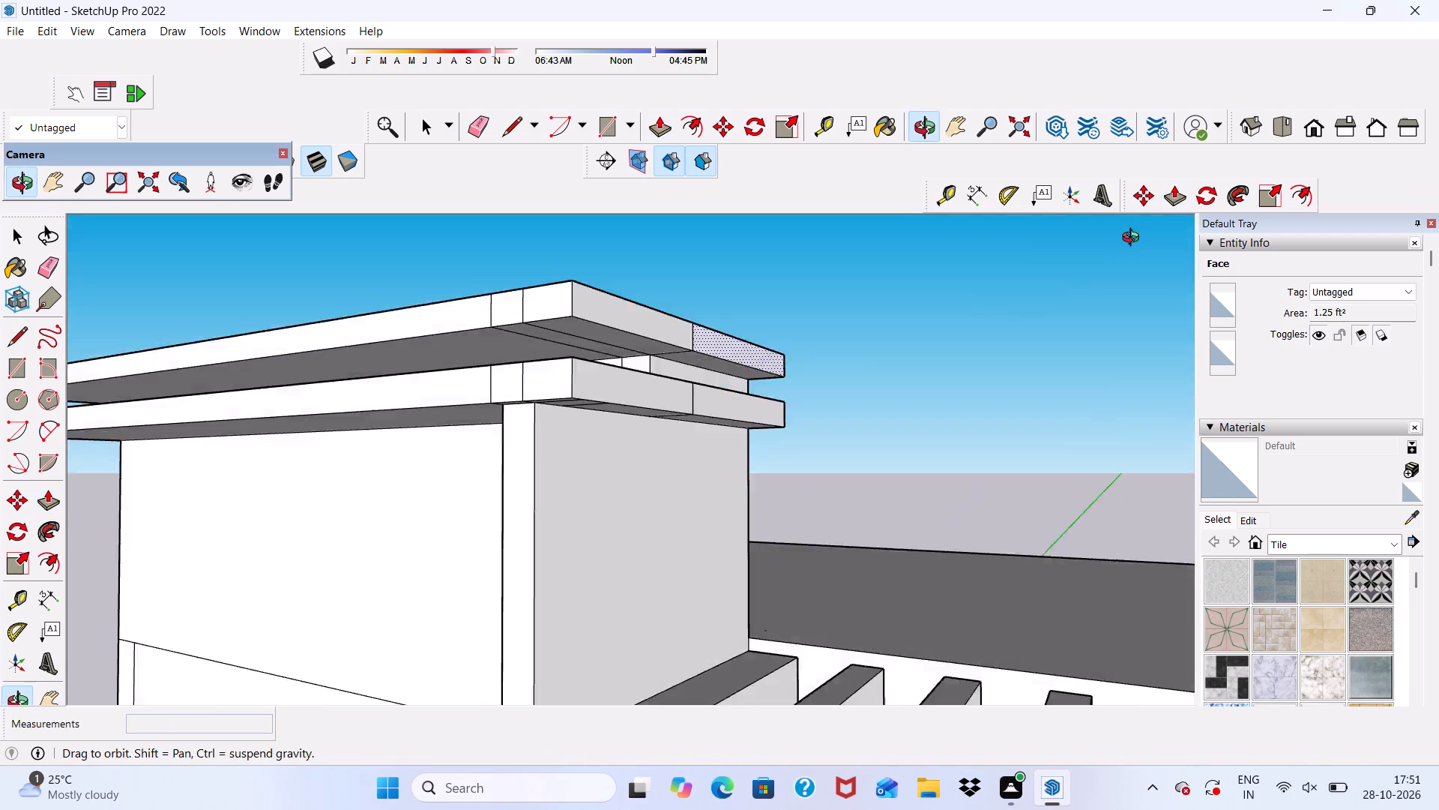
{"action": "middle_click_drag", "start_coordinate": [1134, 239], "coordinate": [905, 293]}
{"action": "middle_click_drag", "start_coordinate": [450, 426], "coordinate": [763, 322]}
{"action": "scroll", "coordinate": [580, 340], "scroll_direction": "down", "scroll_amount": 14}
{"action": "middle_click_drag", "start_coordinate": [543, 390], "coordinate": [682, 382]}
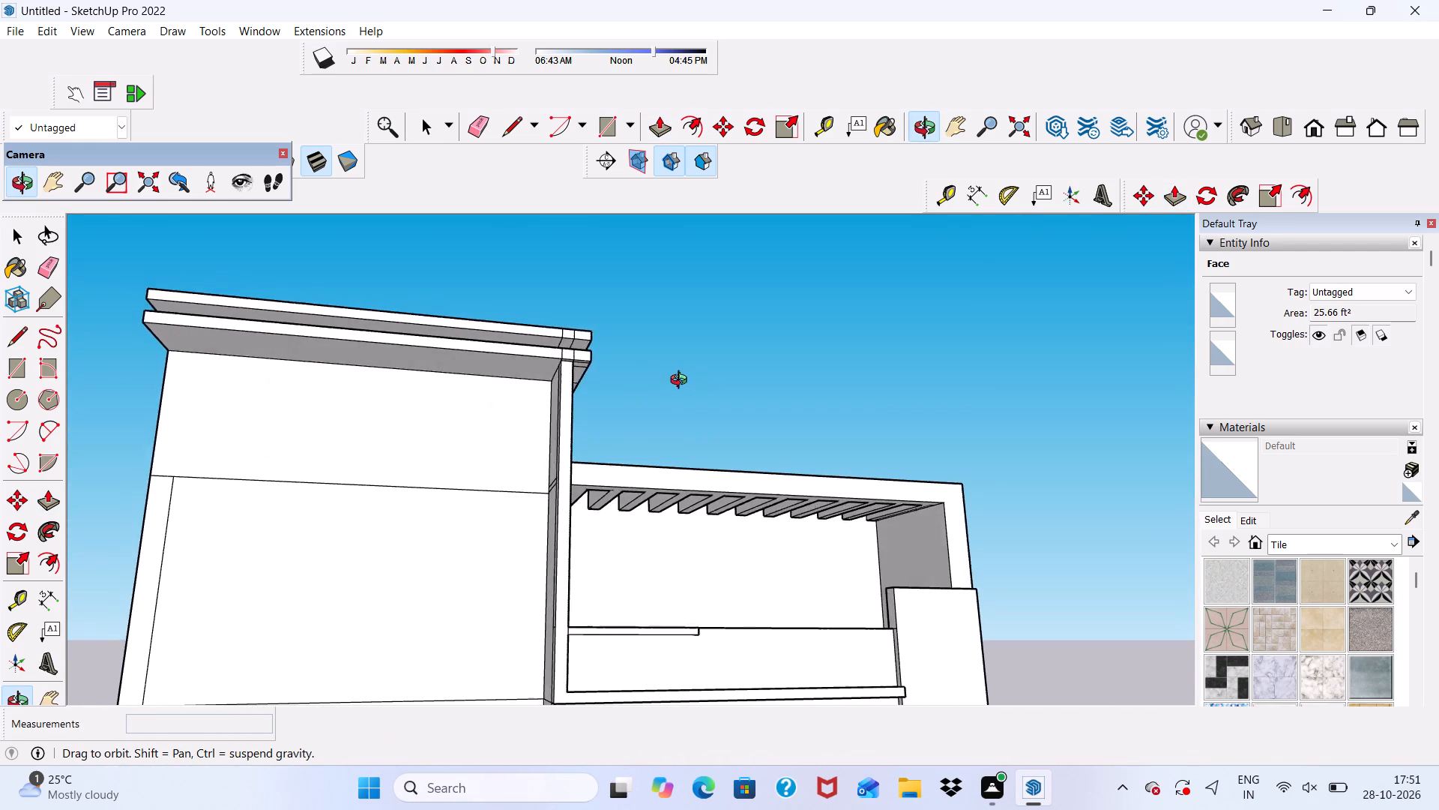
{"action": "middle_click_drag", "start_coordinate": [682, 382], "coordinate": [504, 369]}
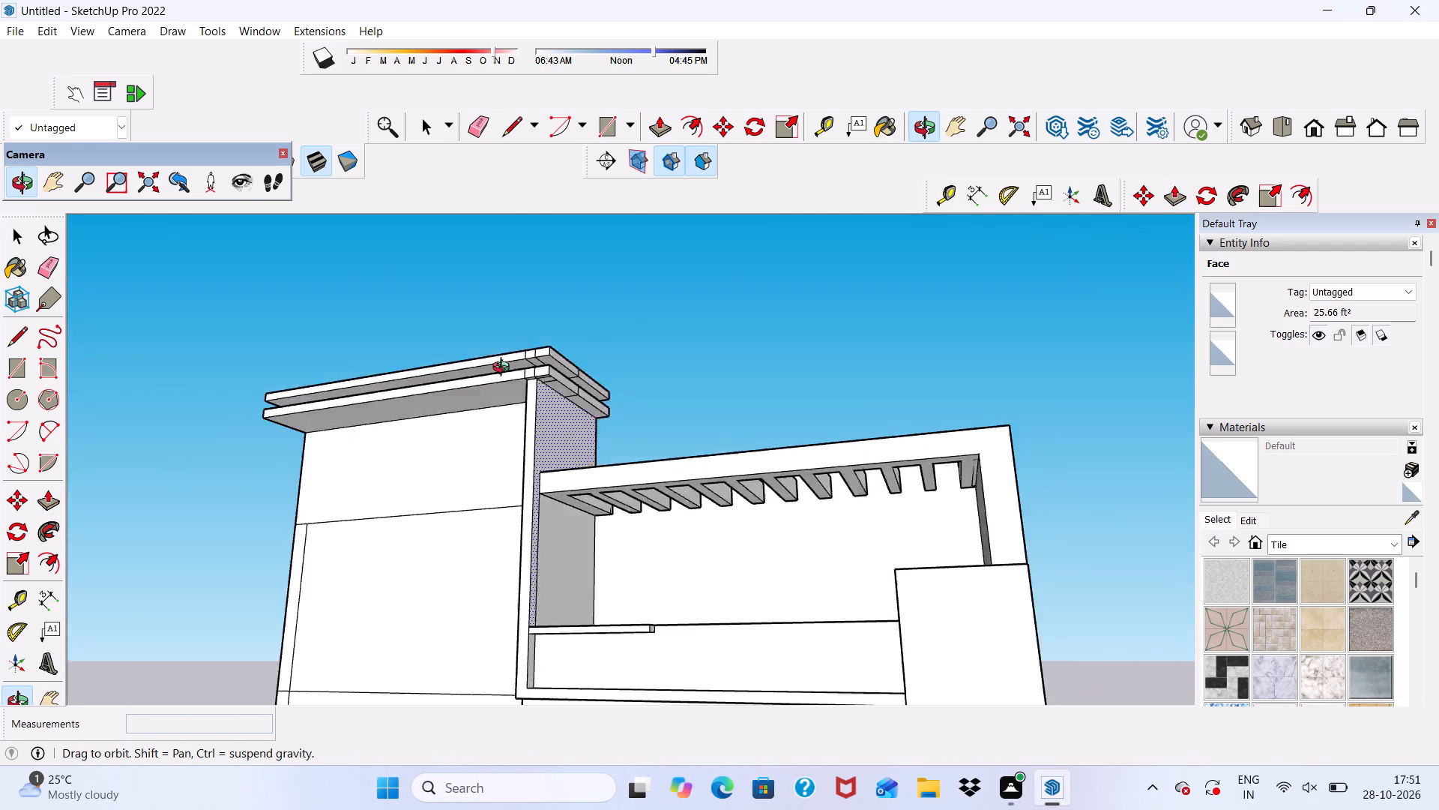
{"action": "middle_click_drag", "start_coordinate": [504, 369], "coordinate": [378, 470]}
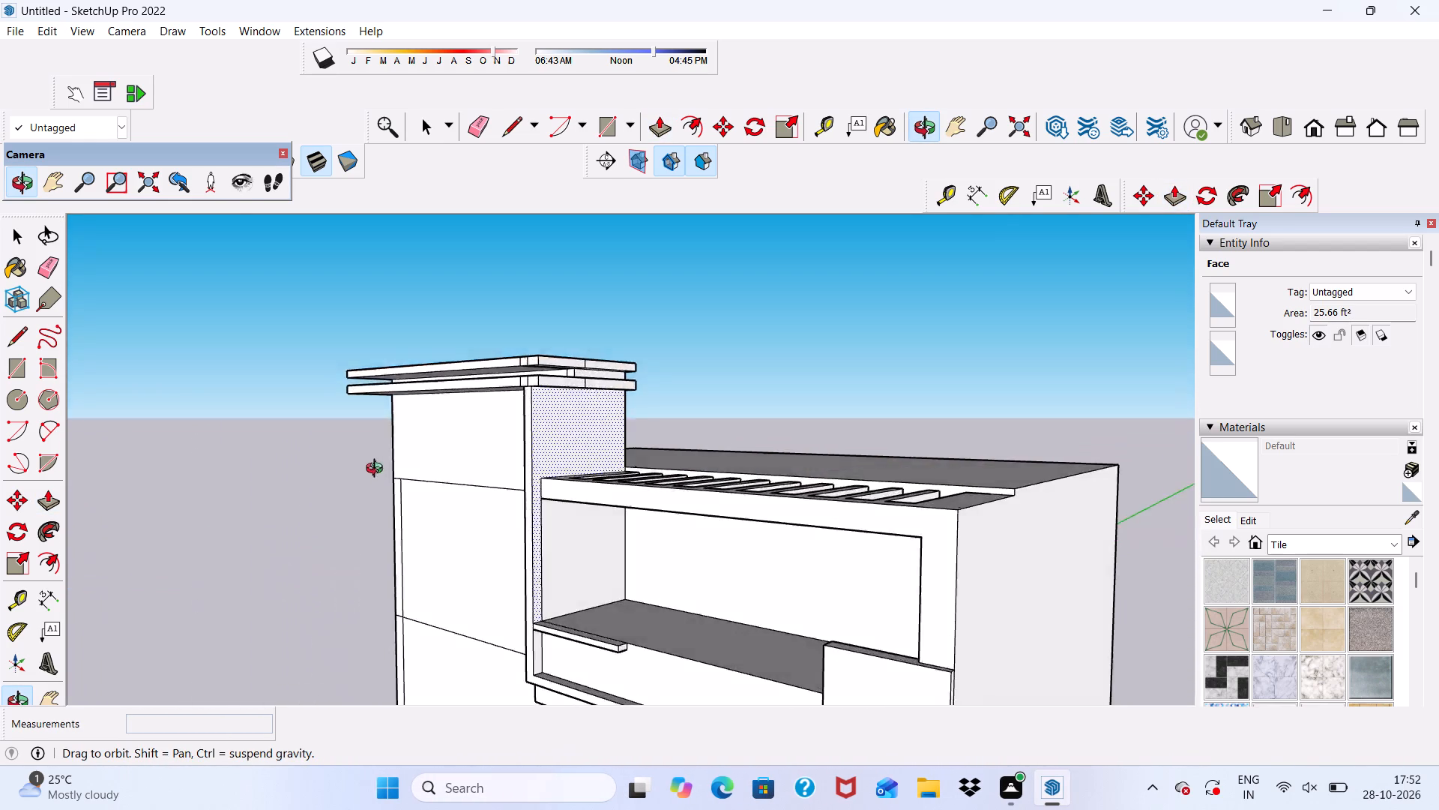
{"action": "middle_click_drag", "start_coordinate": [378, 470], "coordinate": [660, 413]}
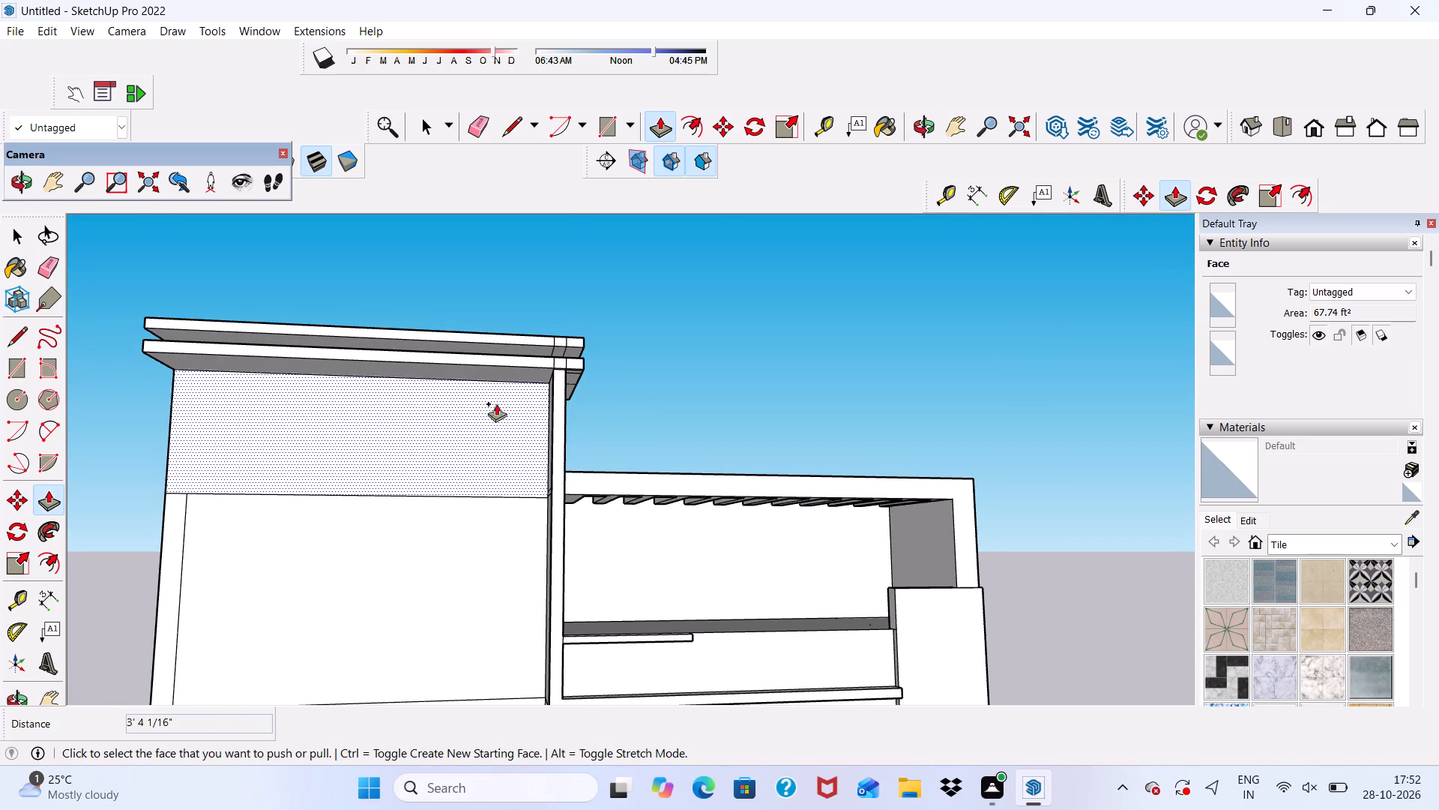
{"action": "scroll", "coordinate": [469, 405], "scroll_direction": "down", "scroll_amount": 2}
{"action": "middle_click_drag", "start_coordinate": [514, 419], "coordinate": [497, 451]}
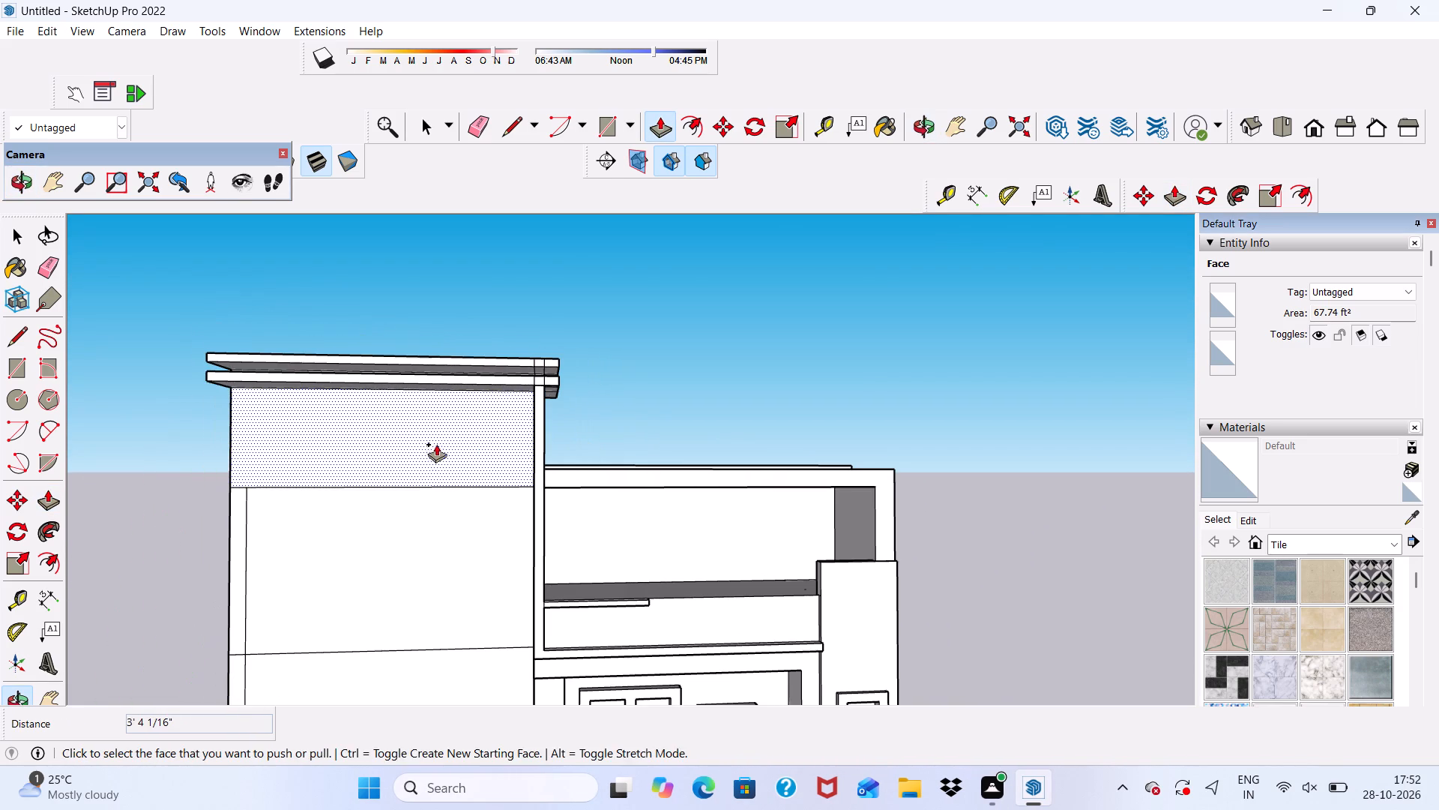
{"action": "left_click", "coordinate": [426, 436]}
{"action": "middle_click_drag", "start_coordinate": [492, 410], "coordinate": [699, 445]}
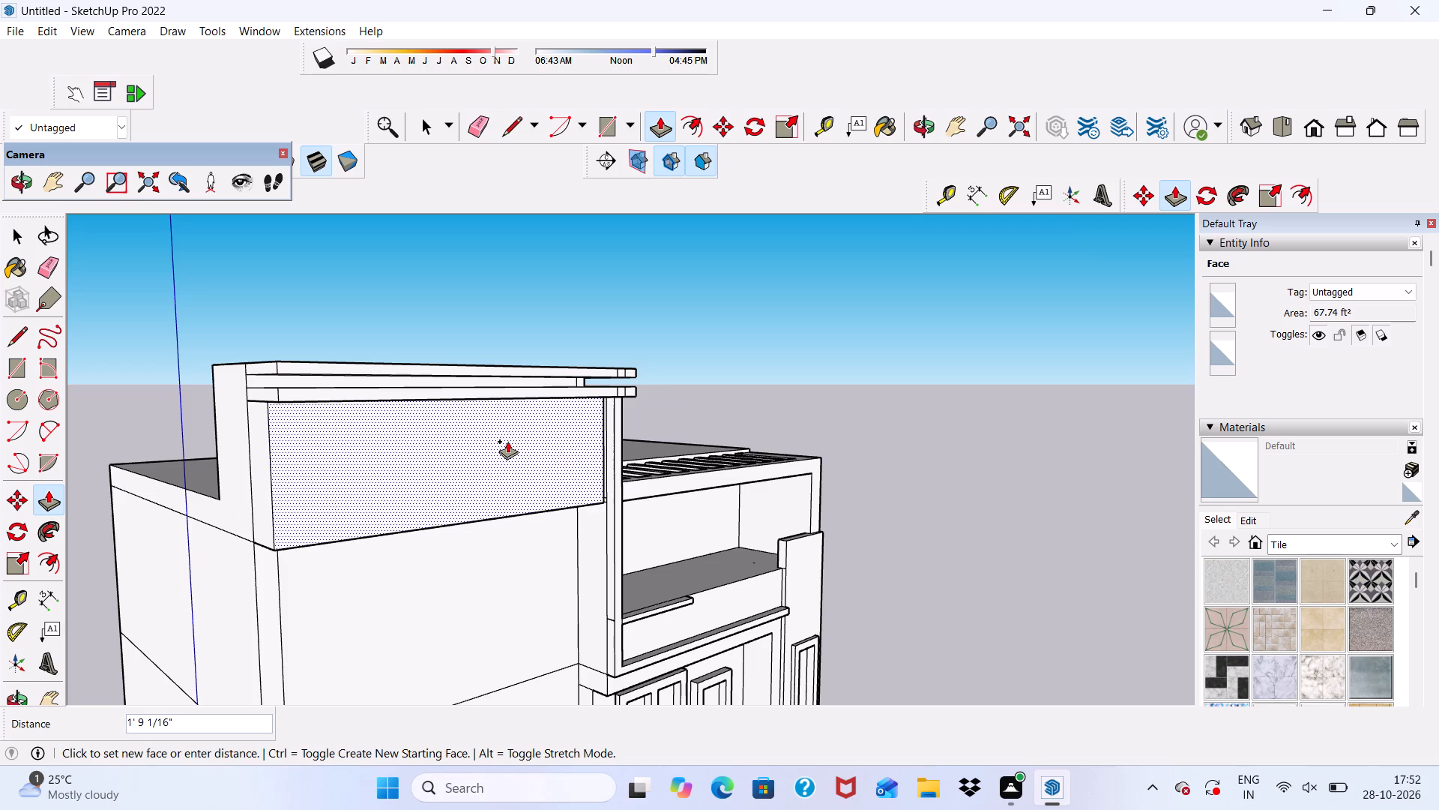
{"action": "left_click", "coordinate": [506, 435]}
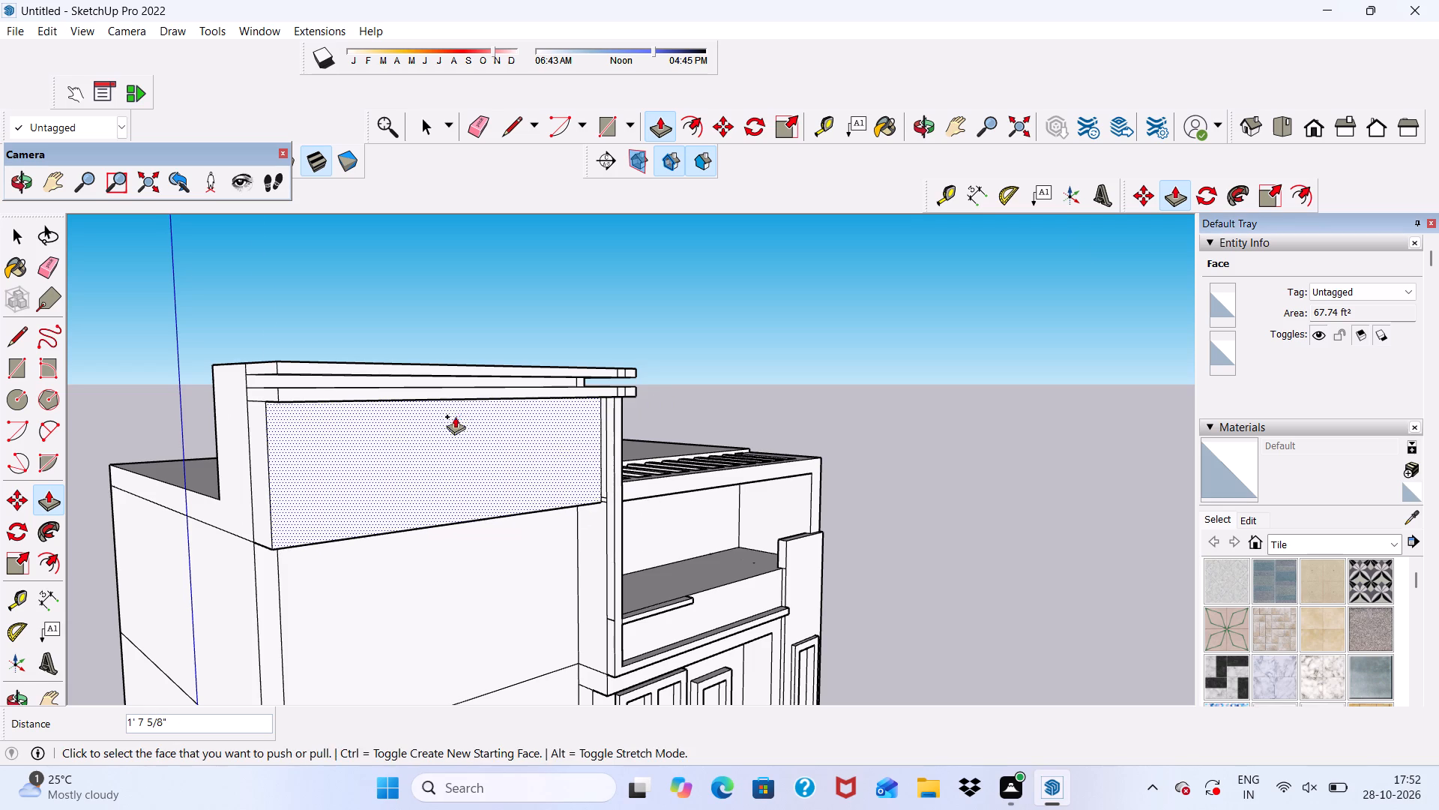
Extrude the large wall panel below outward 1' 7 5/8", flush with the projecting panel above it.
{"action": "scroll", "coordinate": [437, 422], "scroll_direction": "down", "scroll_amount": 2}
{"action": "middle_click_drag", "start_coordinate": [442, 442], "coordinate": [411, 357]}
{"action": "scroll", "coordinate": [411, 465], "scroll_direction": "up", "scroll_amount": 5}
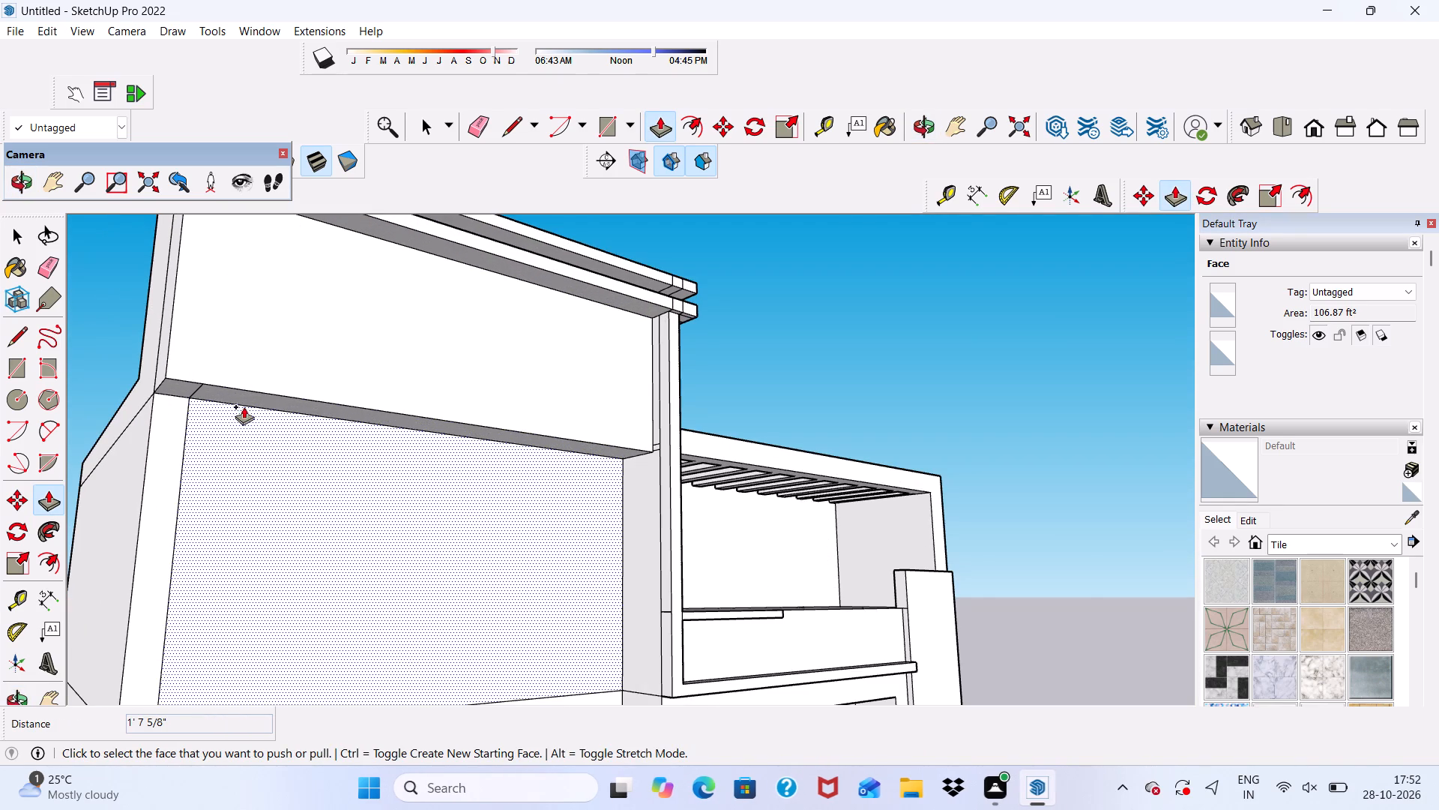
{"action": "scroll", "coordinate": [235, 403], "scroll_direction": "up", "scroll_amount": 4}
{"action": "scroll", "coordinate": [262, 375], "scroll_direction": "down", "scroll_amount": 13}
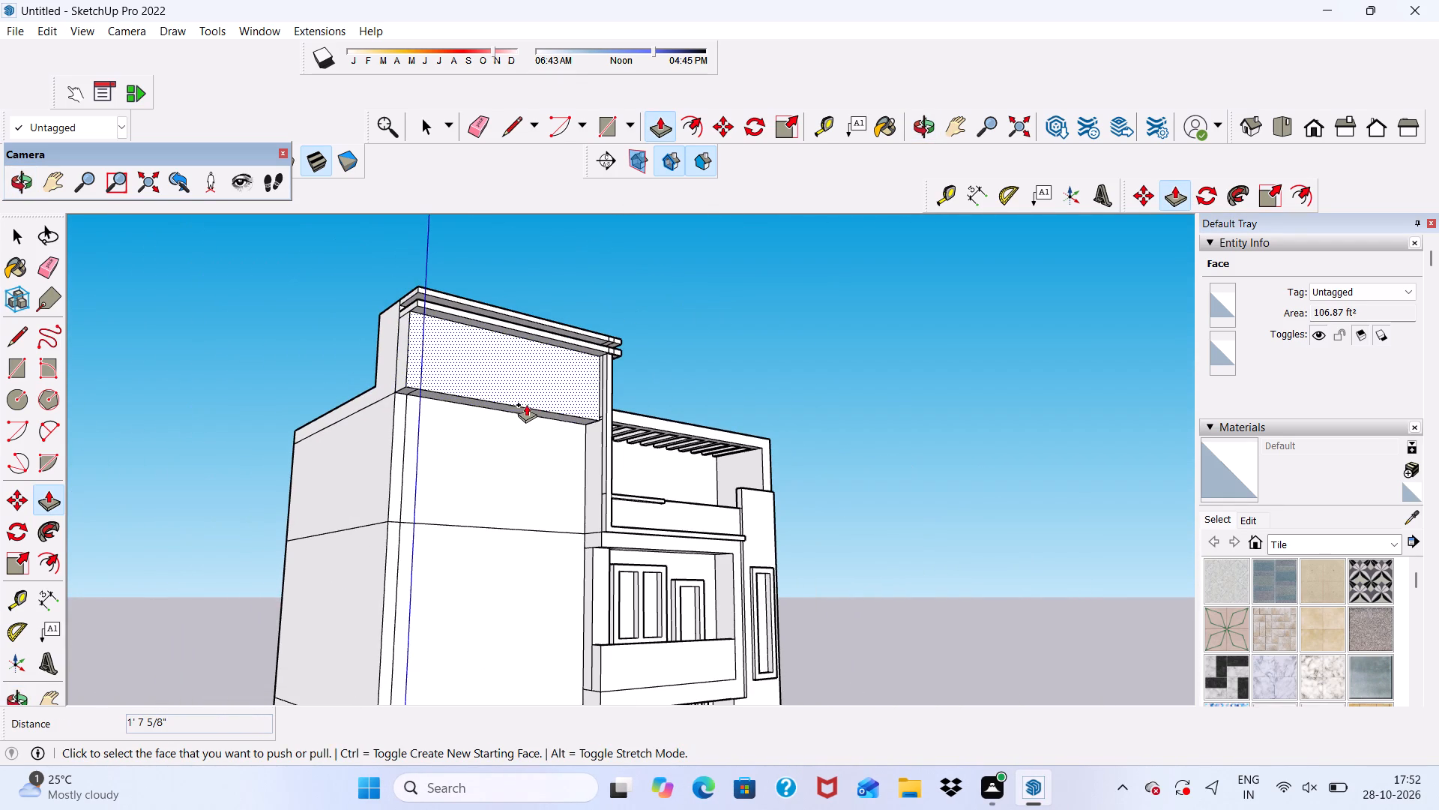
{"action": "middle_click_drag", "start_coordinate": [515, 406], "coordinate": [432, 401]}
{"action": "scroll", "coordinate": [428, 458], "scroll_direction": "up", "scroll_amount": 2}
{"action": "left_click", "coordinate": [428, 459]}
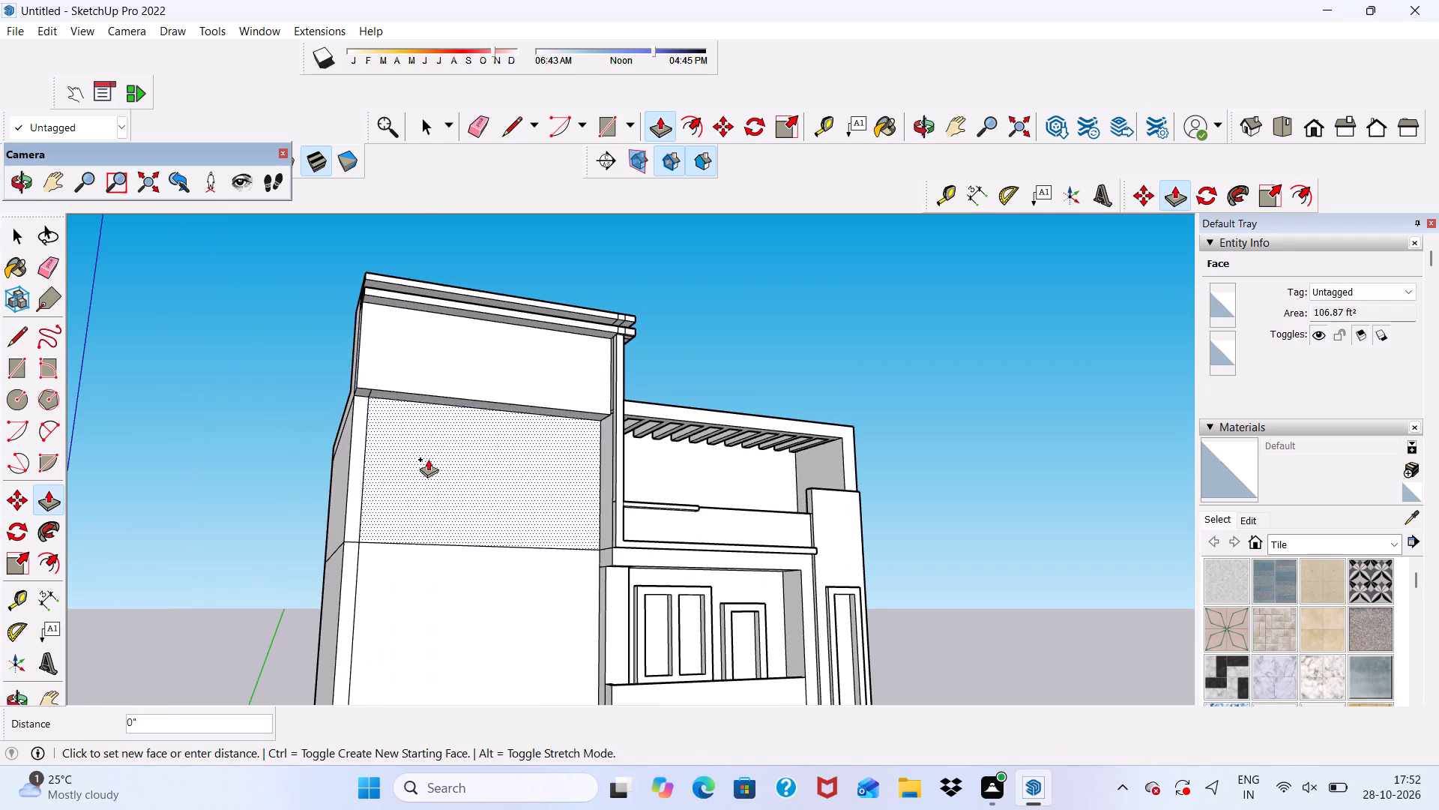
{"action": "scroll", "coordinate": [355, 374], "scroll_direction": "down", "scroll_amount": 1}
{"action": "scroll", "coordinate": [353, 367], "scroll_direction": "up", "scroll_amount": 3}
{"action": "left_click", "coordinate": [361, 364]}
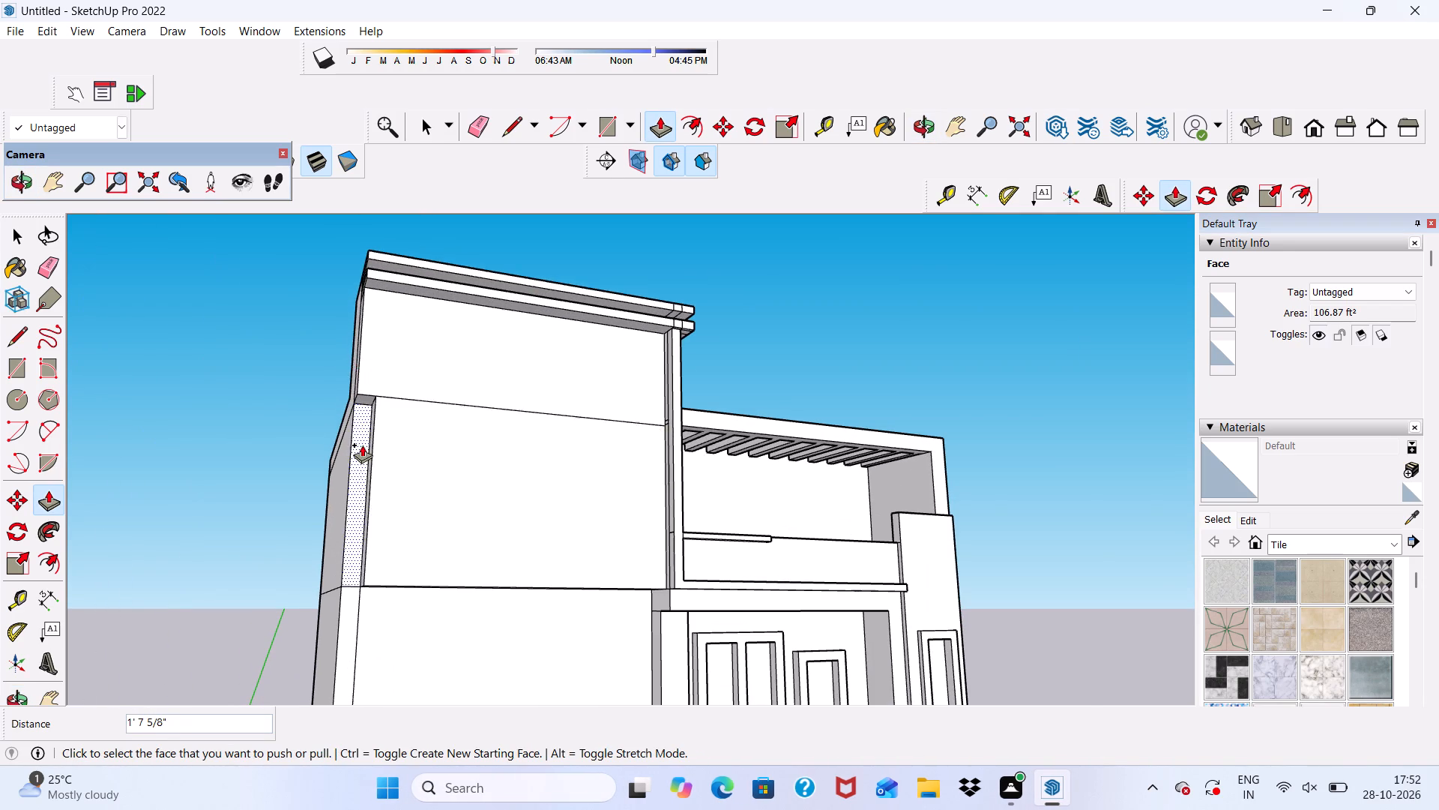
Extrude the narrow vertical strip beside the large panel outward 1' 7 5/8", flush with that panel.
{"action": "scroll", "coordinate": [368, 458], "scroll_direction": "up", "scroll_amount": 4}
{"action": "left_click", "coordinate": [353, 441]}
{"action": "left_click", "coordinate": [423, 439]}
Extrude the underside of the projecting front wall 22' down to ground level.
{"action": "scroll", "coordinate": [399, 379], "scroll_direction": "down", "scroll_amount": 2}
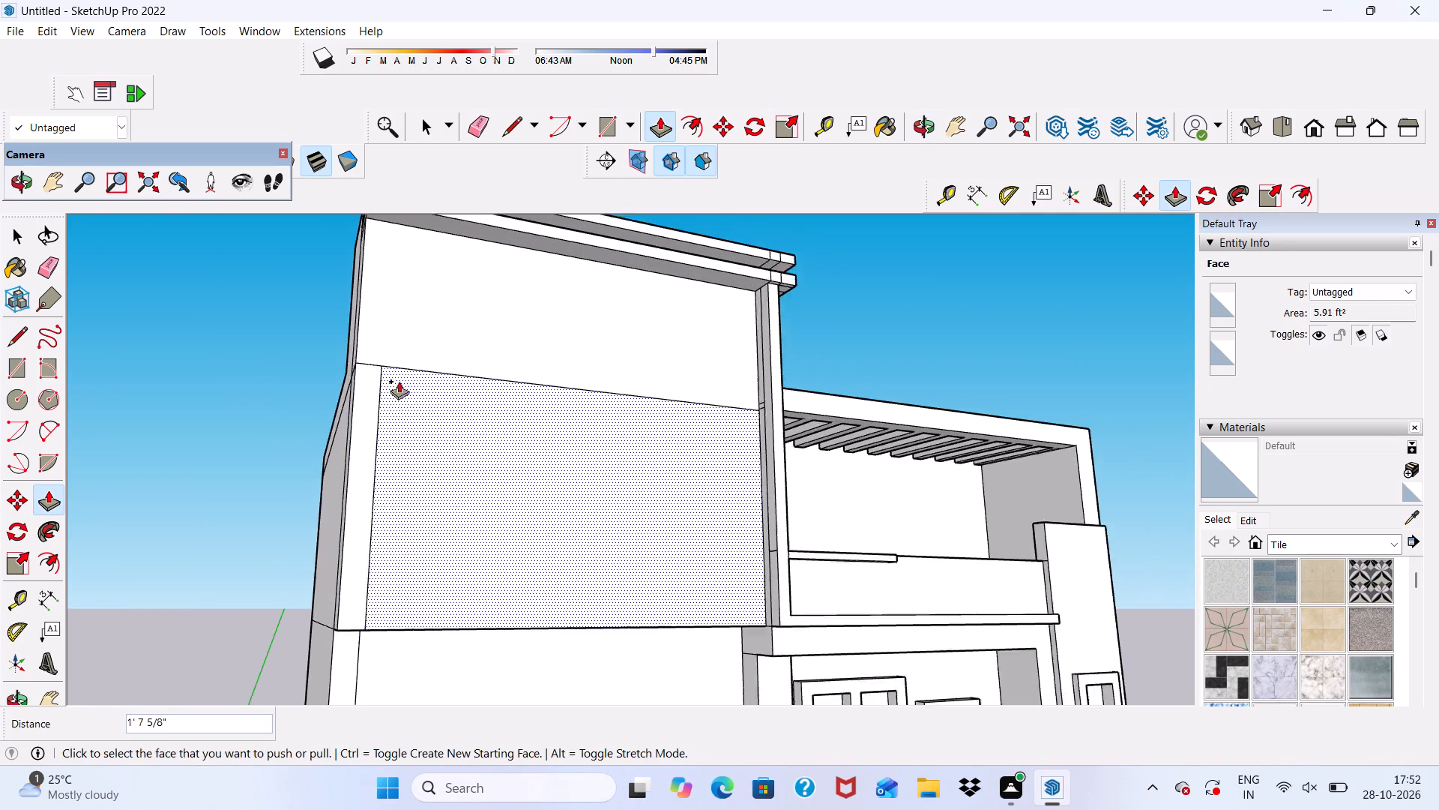
{"action": "scroll", "coordinate": [399, 381], "scroll_direction": "down", "scroll_amount": 4}
{"action": "middle_click_drag", "start_coordinate": [434, 578], "coordinate": [411, 471]}
{"action": "scroll", "coordinate": [413, 510], "scroll_direction": "up", "scroll_amount": 4}
{"action": "left_click", "coordinate": [404, 467]}
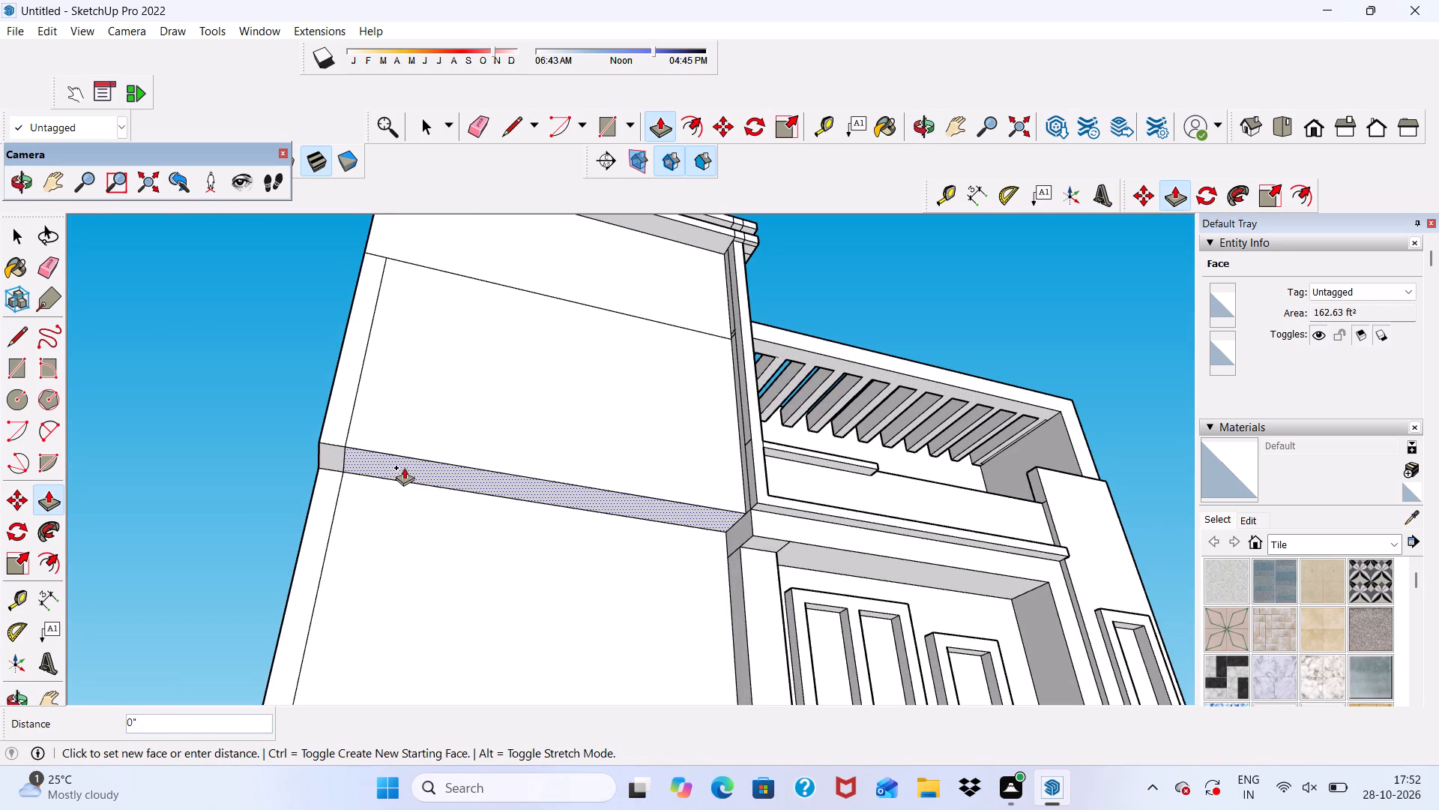
{"action": "scroll", "coordinate": [399, 559], "scroll_direction": "down", "scroll_amount": 11}
{"action": "scroll", "coordinate": [327, 495], "scroll_direction": "down", "scroll_amount": 5}
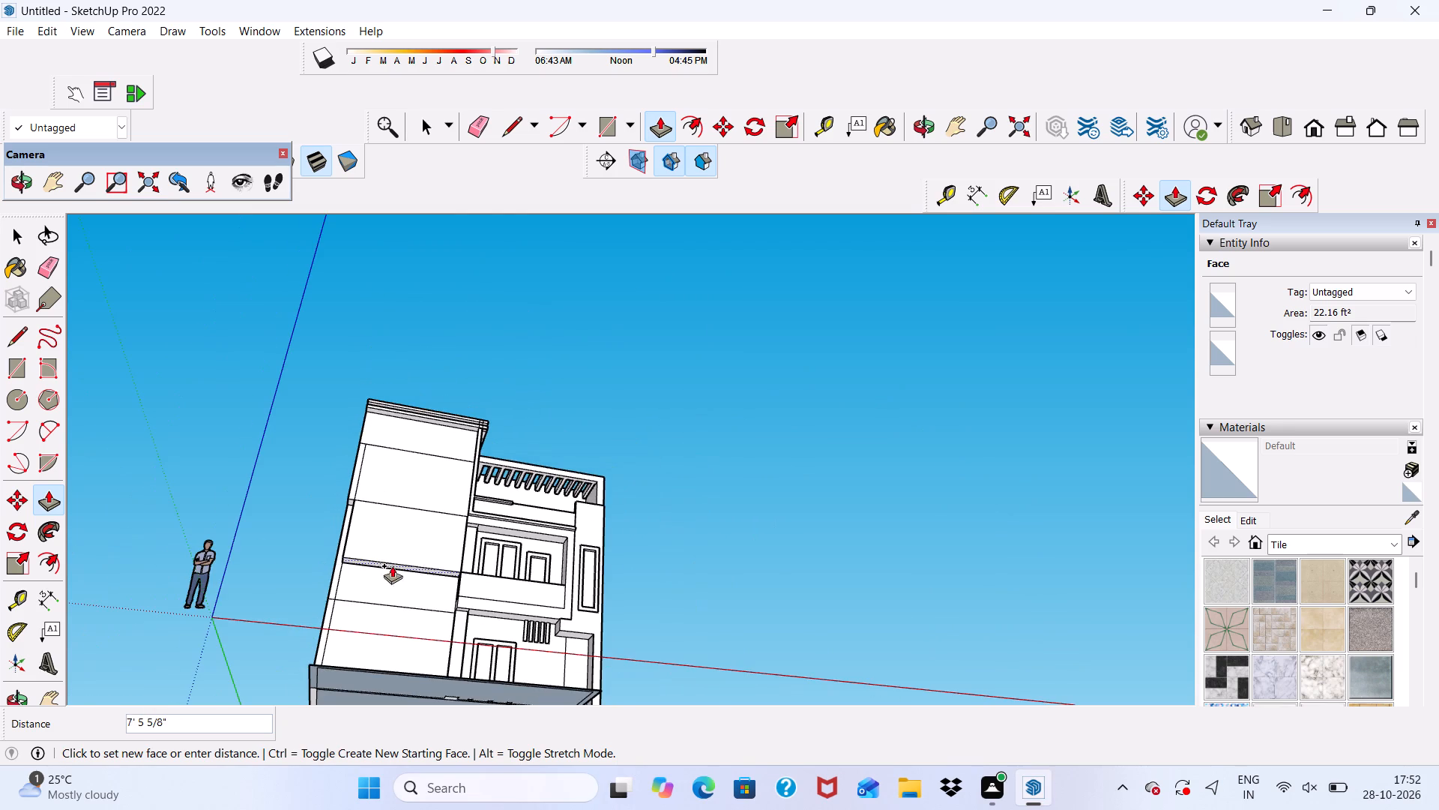
{"action": "scroll", "coordinate": [348, 643], "scroll_direction": "down", "scroll_amount": 2}
{"action": "middle_click_drag", "start_coordinate": [346, 642], "coordinate": [459, 761]}
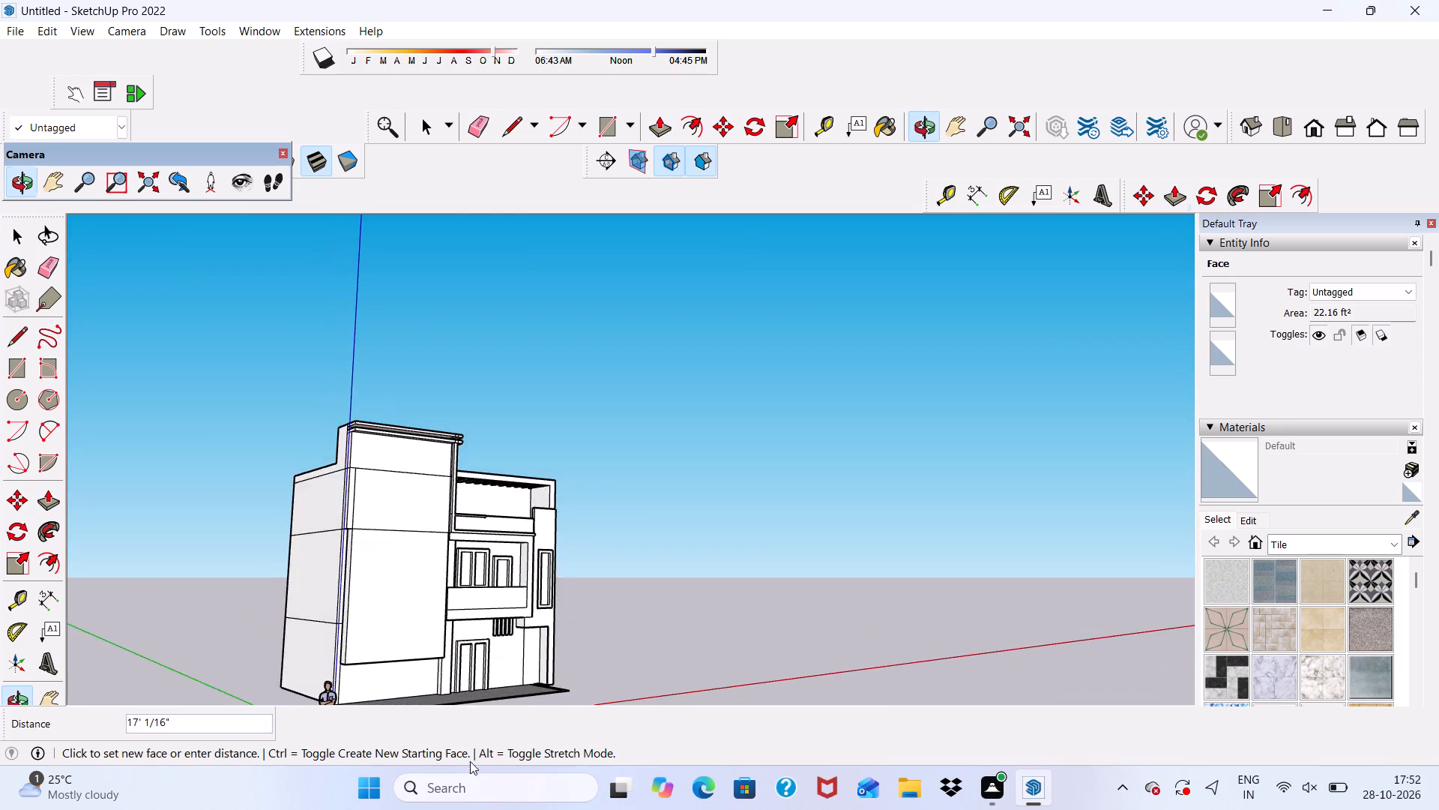
{"action": "scroll", "coordinate": [394, 674], "scroll_direction": "up", "scroll_amount": 6}
{"action": "scroll", "coordinate": [338, 548], "scroll_direction": "down", "scroll_amount": 6}
{"action": "scroll", "coordinate": [358, 653], "scroll_direction": "up", "scroll_amount": 14}
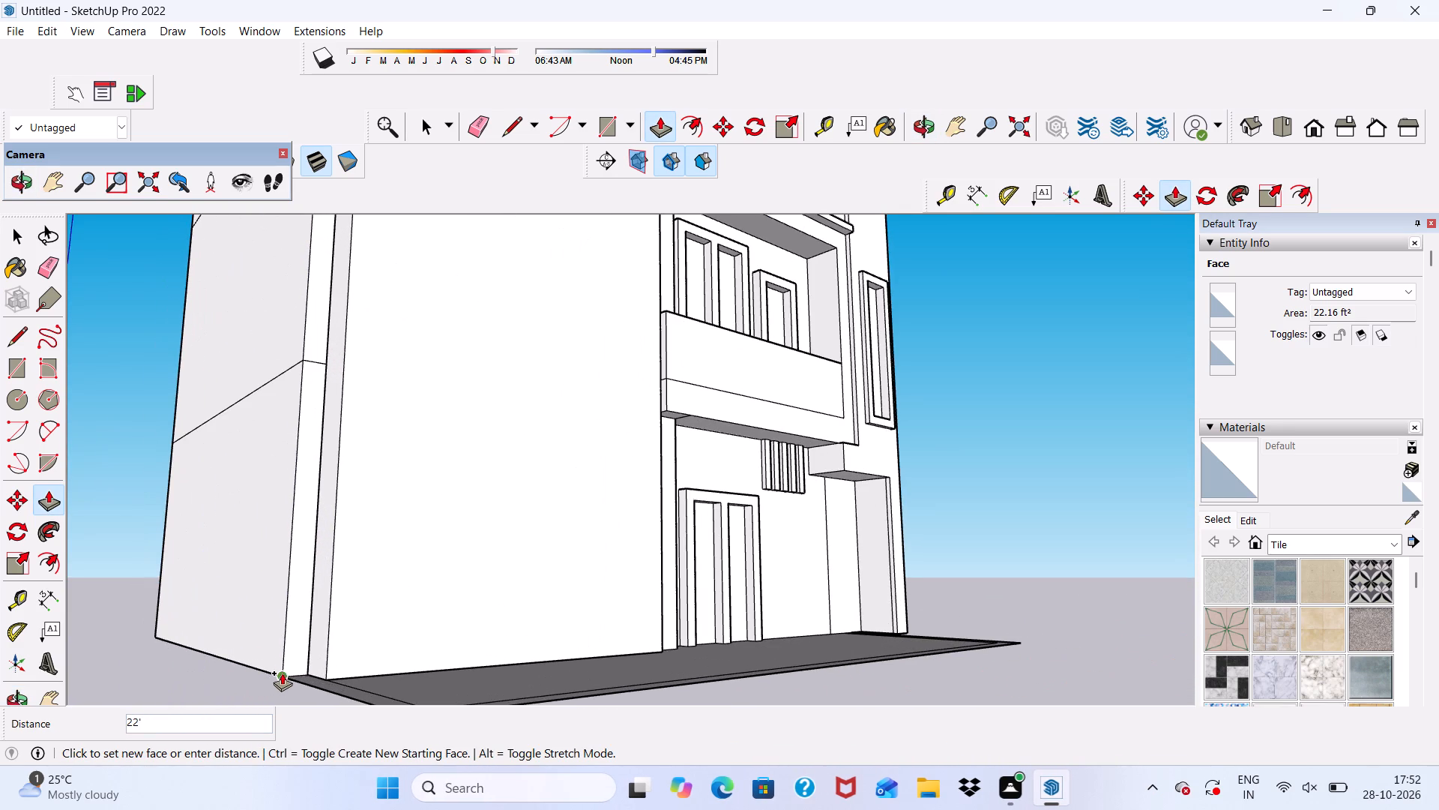
{"action": "left_click", "coordinate": [282, 667]}
Extrude the narrow side face of the lowered front wall outward 9", flush with the block's side.
{"action": "scroll", "coordinate": [296, 665], "scroll_direction": "up", "scroll_amount": 5}
{"action": "scroll", "coordinate": [313, 648], "scroll_direction": "down", "scroll_amount": 3}
{"action": "middle_click_drag", "start_coordinate": [320, 646], "coordinate": [414, 531]}
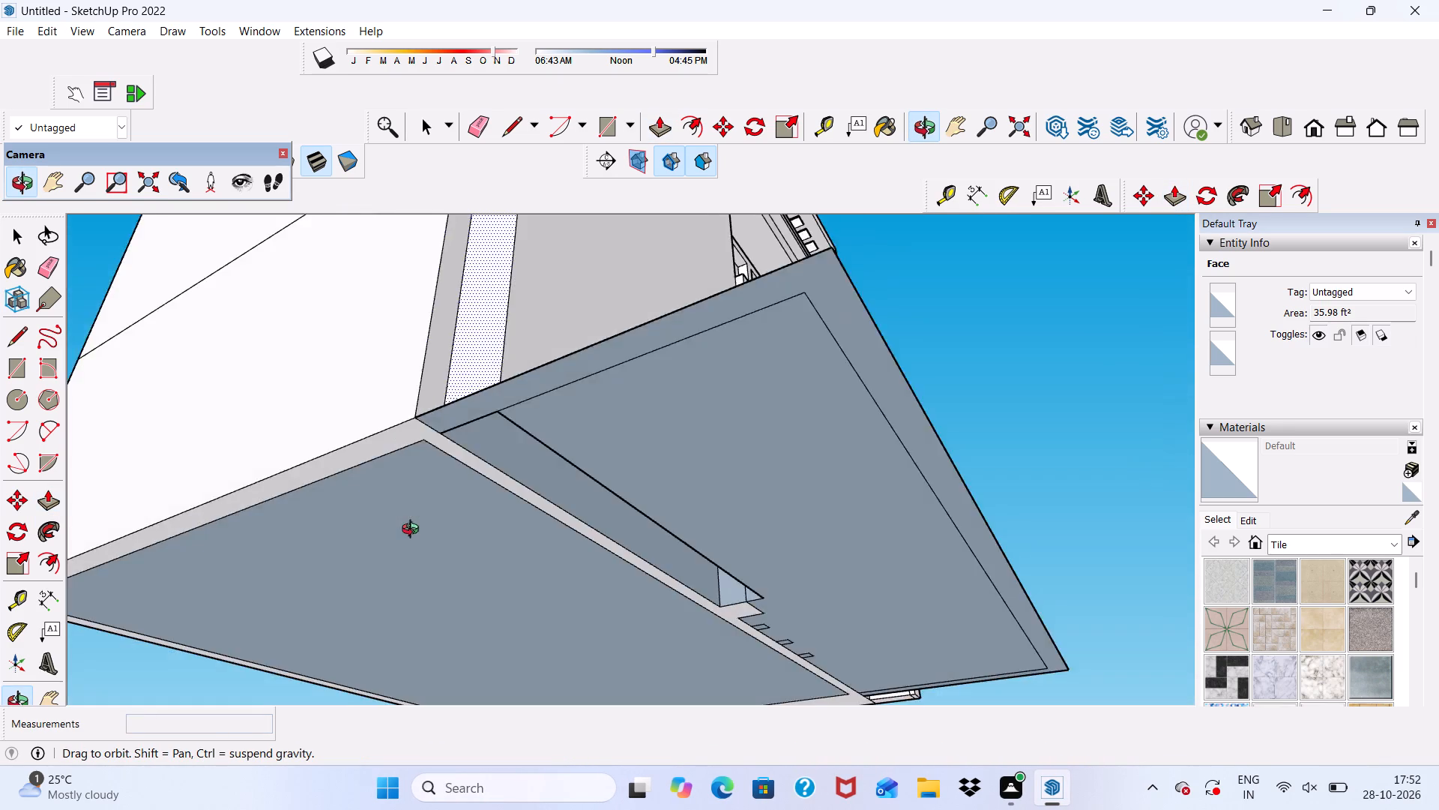
{"action": "middle_click_drag", "start_coordinate": [414, 531], "coordinate": [433, 644]}
{"action": "scroll", "coordinate": [493, 638], "scroll_direction": "up", "scroll_amount": 4}
{"action": "scroll", "coordinate": [425, 590], "scroll_direction": "down", "scroll_amount": 3}
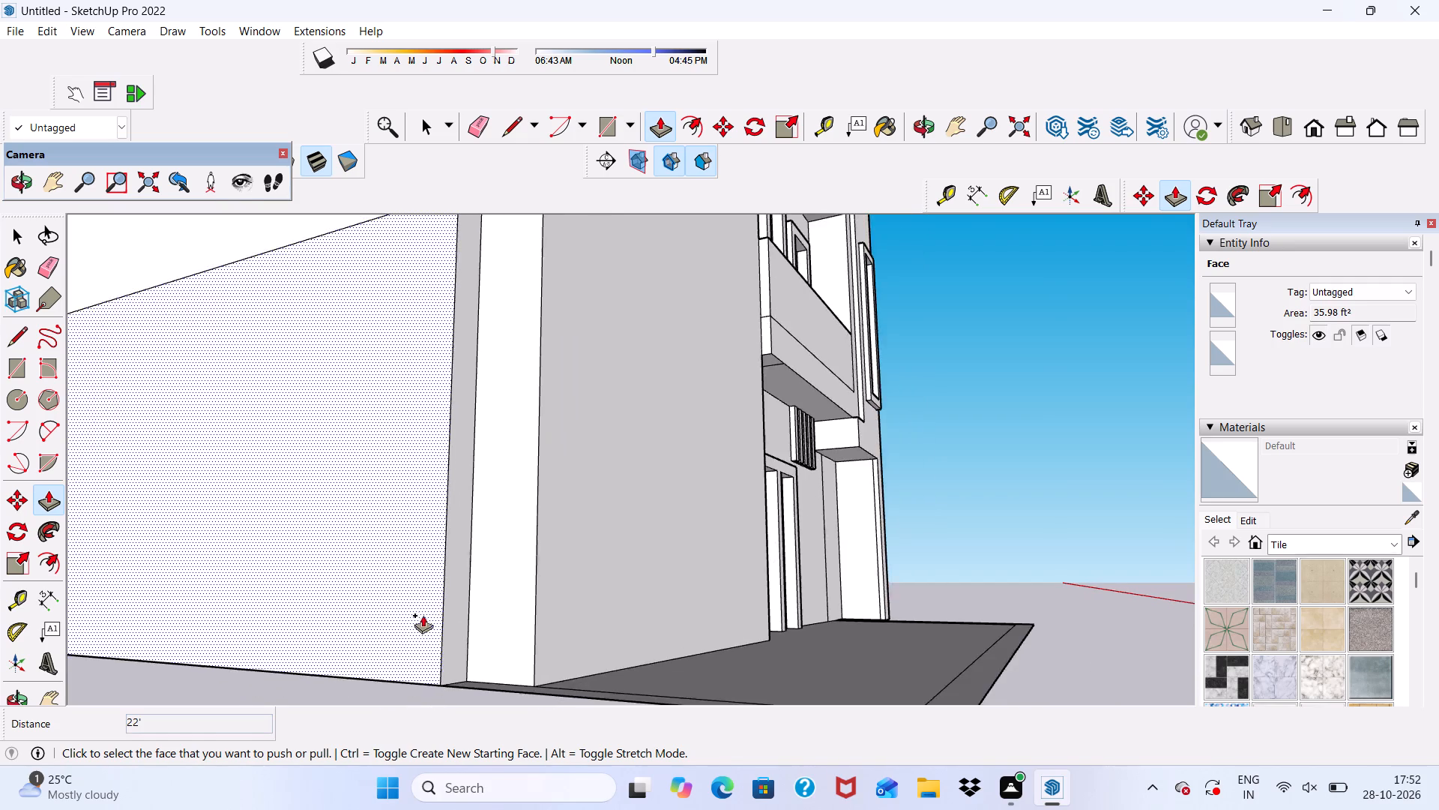
{"action": "scroll", "coordinate": [423, 615], "scroll_direction": "down", "scroll_amount": 9}
{"action": "middle_click_drag", "start_coordinate": [447, 592], "coordinate": [360, 679]}
{"action": "scroll", "coordinate": [360, 628], "scroll_direction": "up", "scroll_amount": 5}
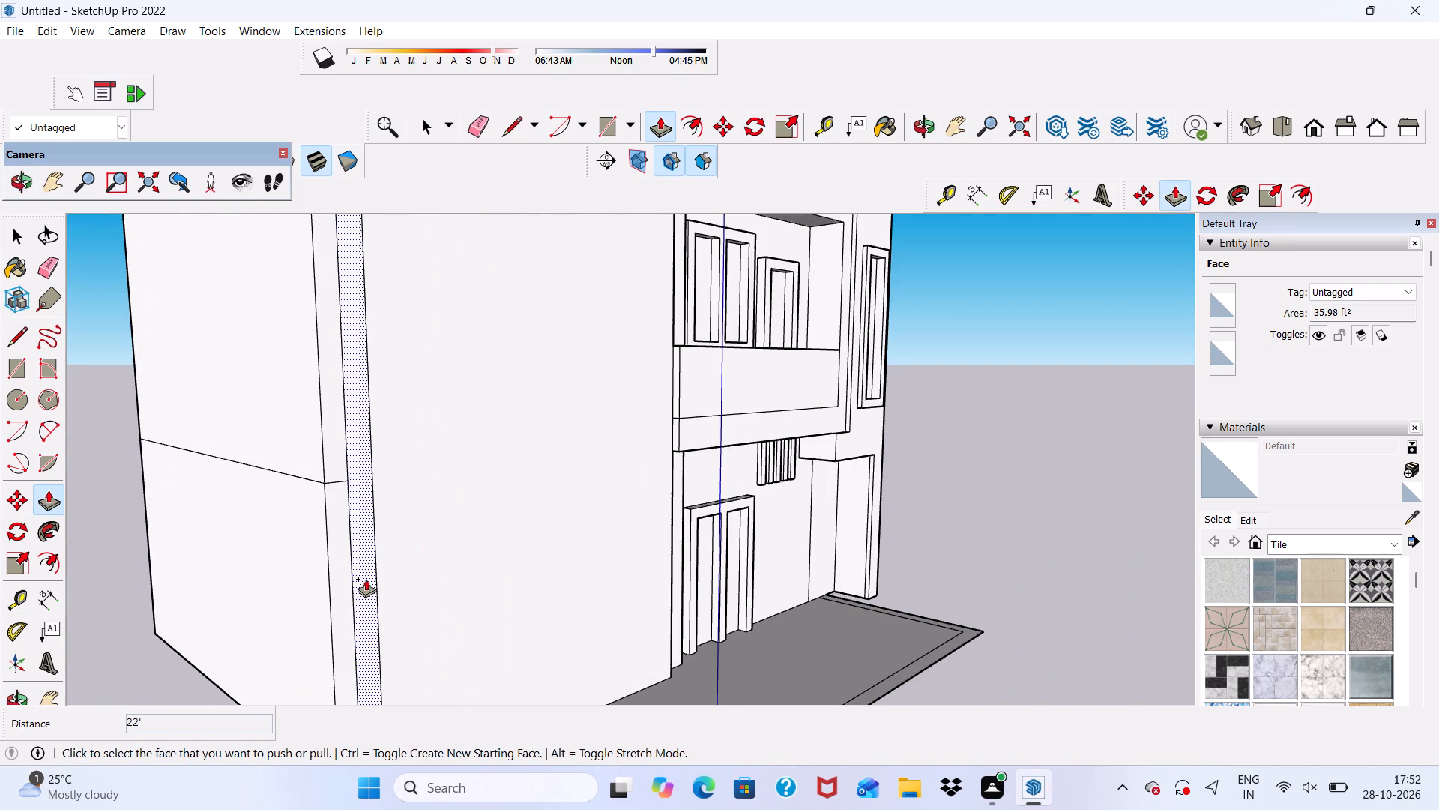
{"action": "left_click", "coordinate": [361, 577]}
{"action": "scroll", "coordinate": [325, 568], "scroll_direction": "down", "scroll_amount": 2}
{"action": "middle_click_drag", "start_coordinate": [328, 568], "coordinate": [483, 576]}
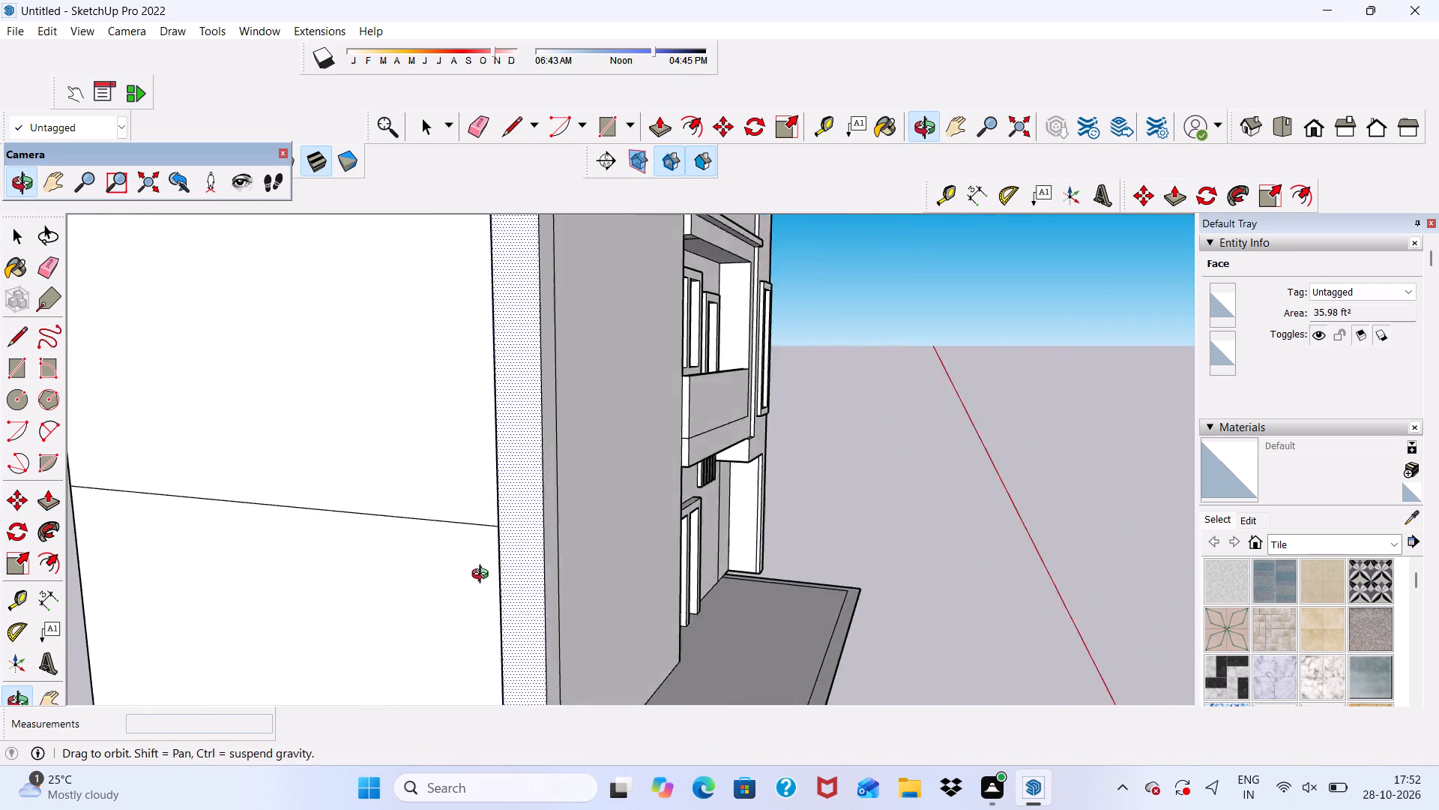
{"action": "middle_click_drag", "start_coordinate": [483, 576], "coordinate": [540, 588]}
{"action": "left_click", "coordinate": [626, 553]}
Examine the lowered front wall and the neighbouring facade down to the base slab.
{"action": "scroll", "coordinate": [439, 604], "scroll_direction": "down", "scroll_amount": 7}
{"action": "middle_click_drag", "start_coordinate": [584, 575], "coordinate": [197, 579]}
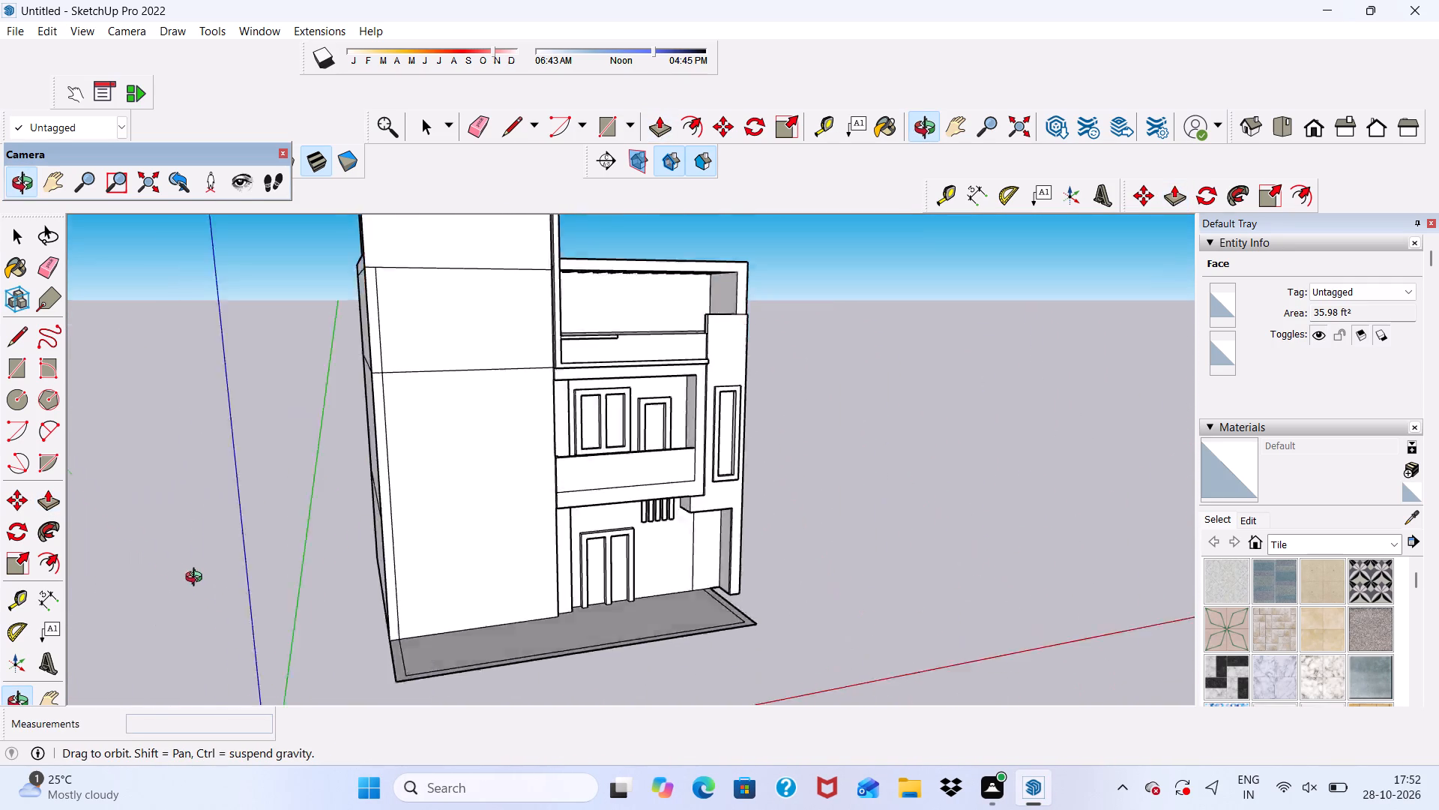
{"action": "middle_click_drag", "start_coordinate": [197, 579], "coordinate": [147, 571]}
{"action": "scroll", "coordinate": [401, 508], "scroll_direction": "up", "scroll_amount": 5}
{"action": "scroll", "coordinate": [418, 461], "scroll_direction": "down", "scroll_amount": 2}
{"action": "middle_click_drag", "start_coordinate": [454, 502], "coordinate": [310, 384]}
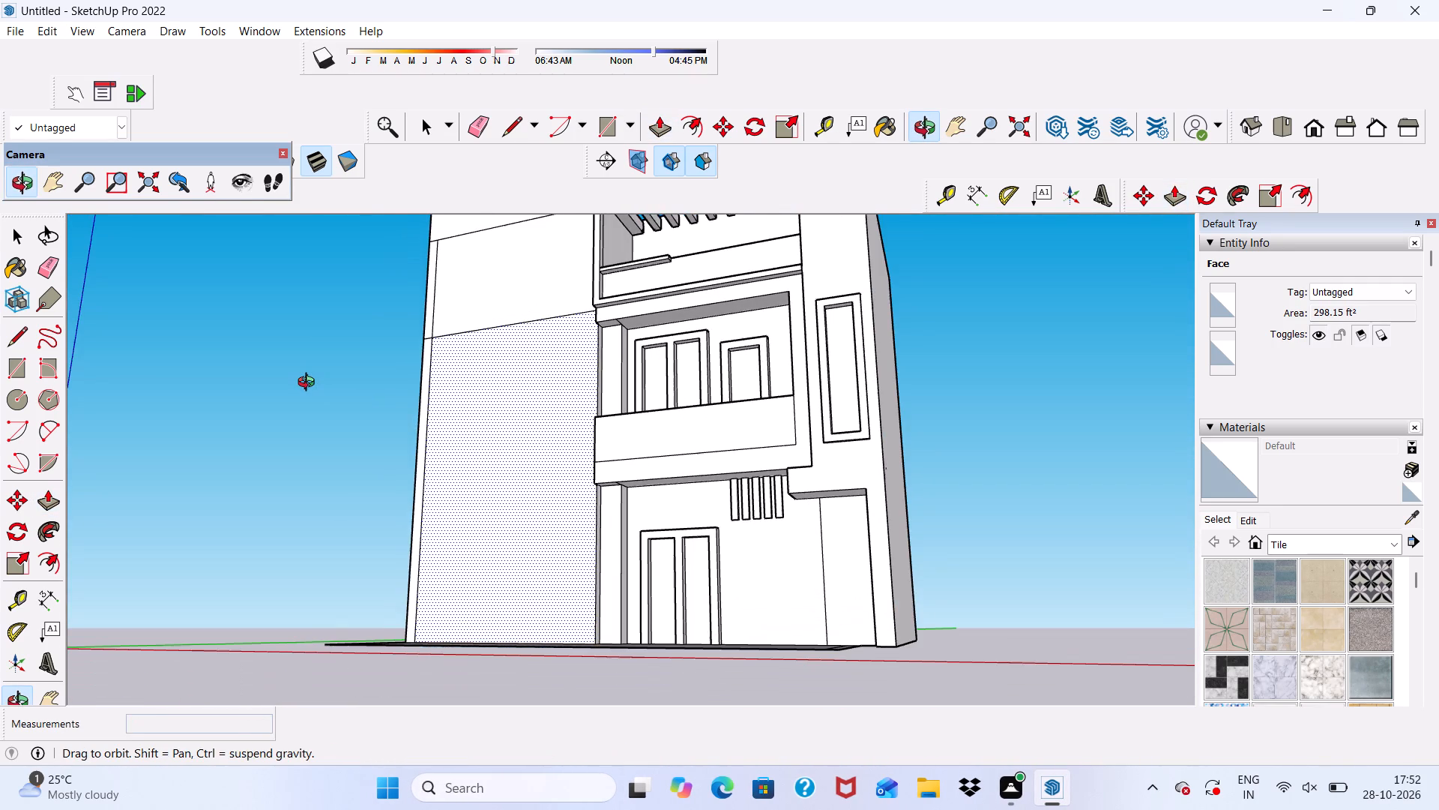
{"action": "middle_click_drag", "start_coordinate": [310, 384], "coordinate": [323, 474]}
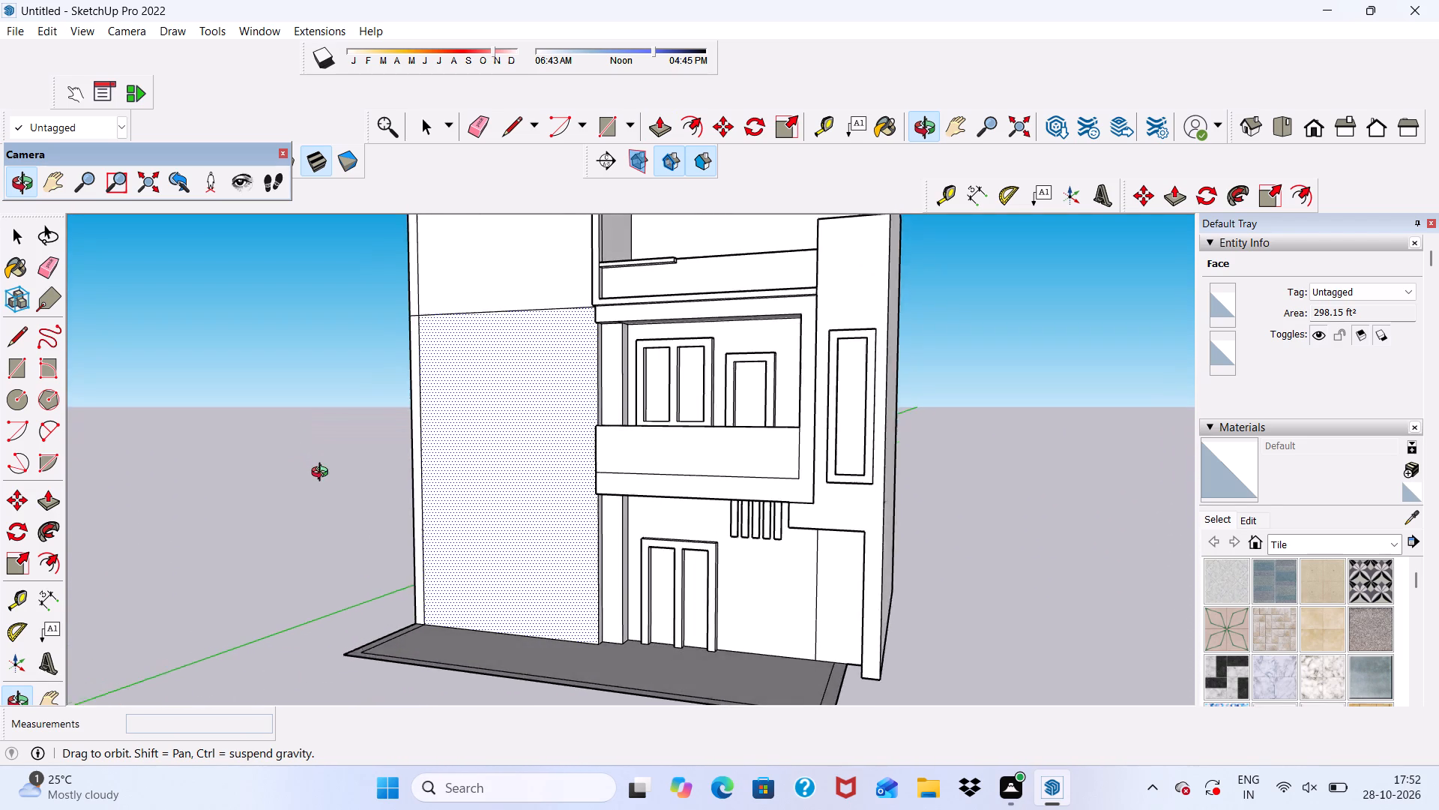
{"action": "middle_click_drag", "start_coordinate": [323, 474], "coordinate": [354, 511]}
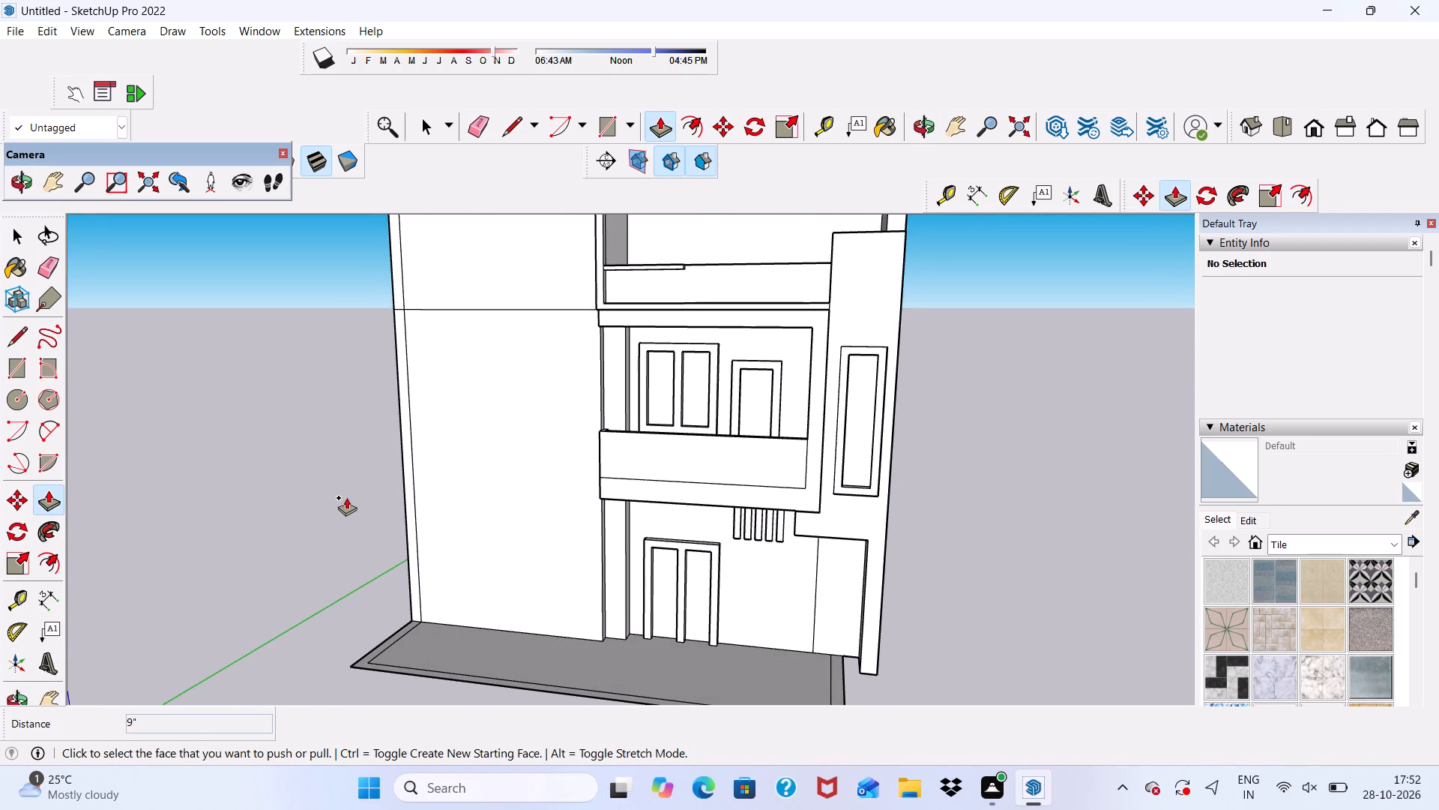
Erase the leftover horizontal and vertical seam lines across the raised block's front wall to make one continuous face.
{"action": "scroll", "coordinate": [349, 493], "scroll_direction": "down", "scroll_amount": 11}
{"action": "middle_click_drag", "start_coordinate": [460, 524], "coordinate": [496, 331]}
{"action": "scroll", "coordinate": [496, 326], "scroll_direction": "up", "scroll_amount": 6}
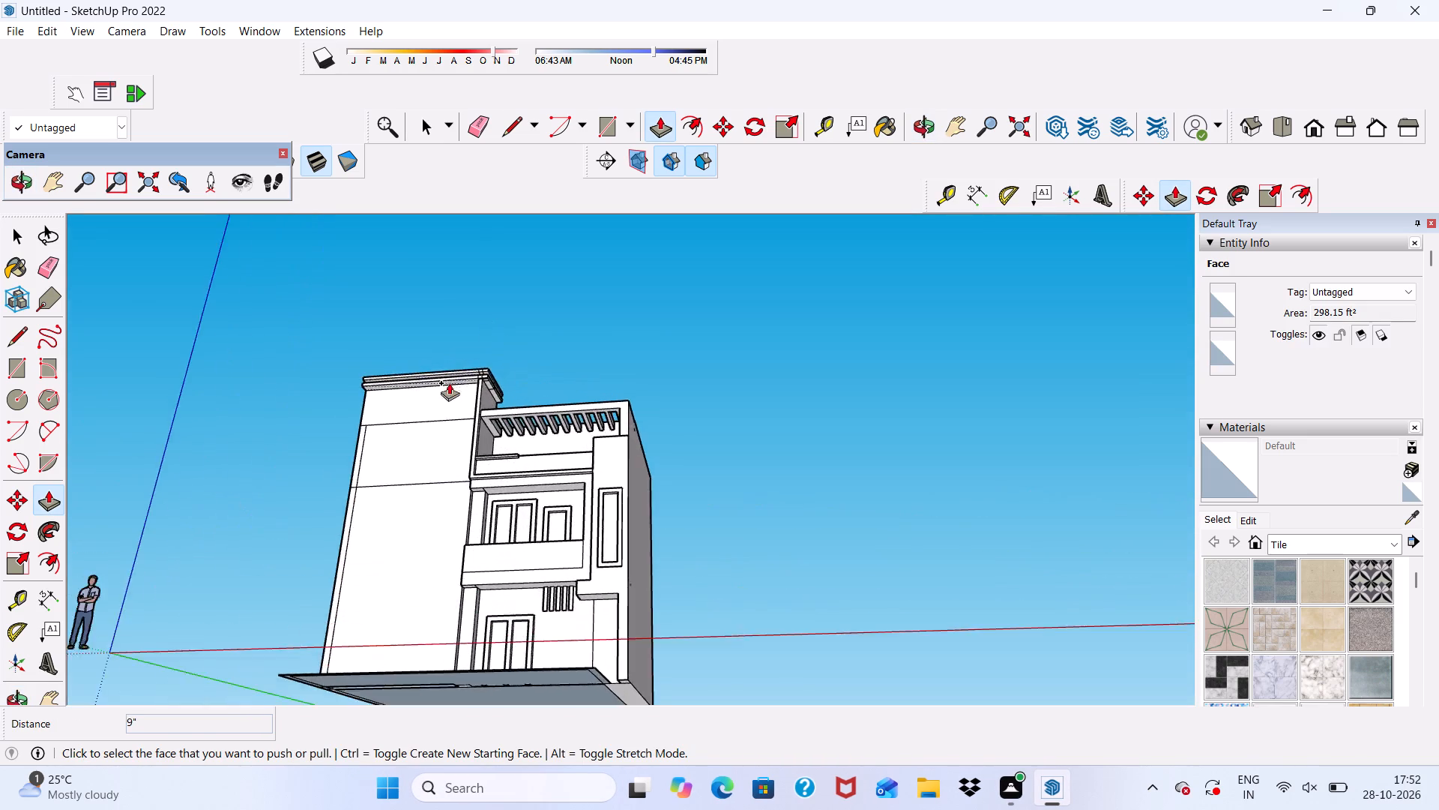
{"action": "scroll", "coordinate": [444, 398], "scroll_direction": "down", "scroll_amount": 1}
{"action": "scroll", "coordinate": [443, 401], "scroll_direction": "up", "scroll_amount": 3}
{"action": "left_click", "coordinate": [489, 127]}
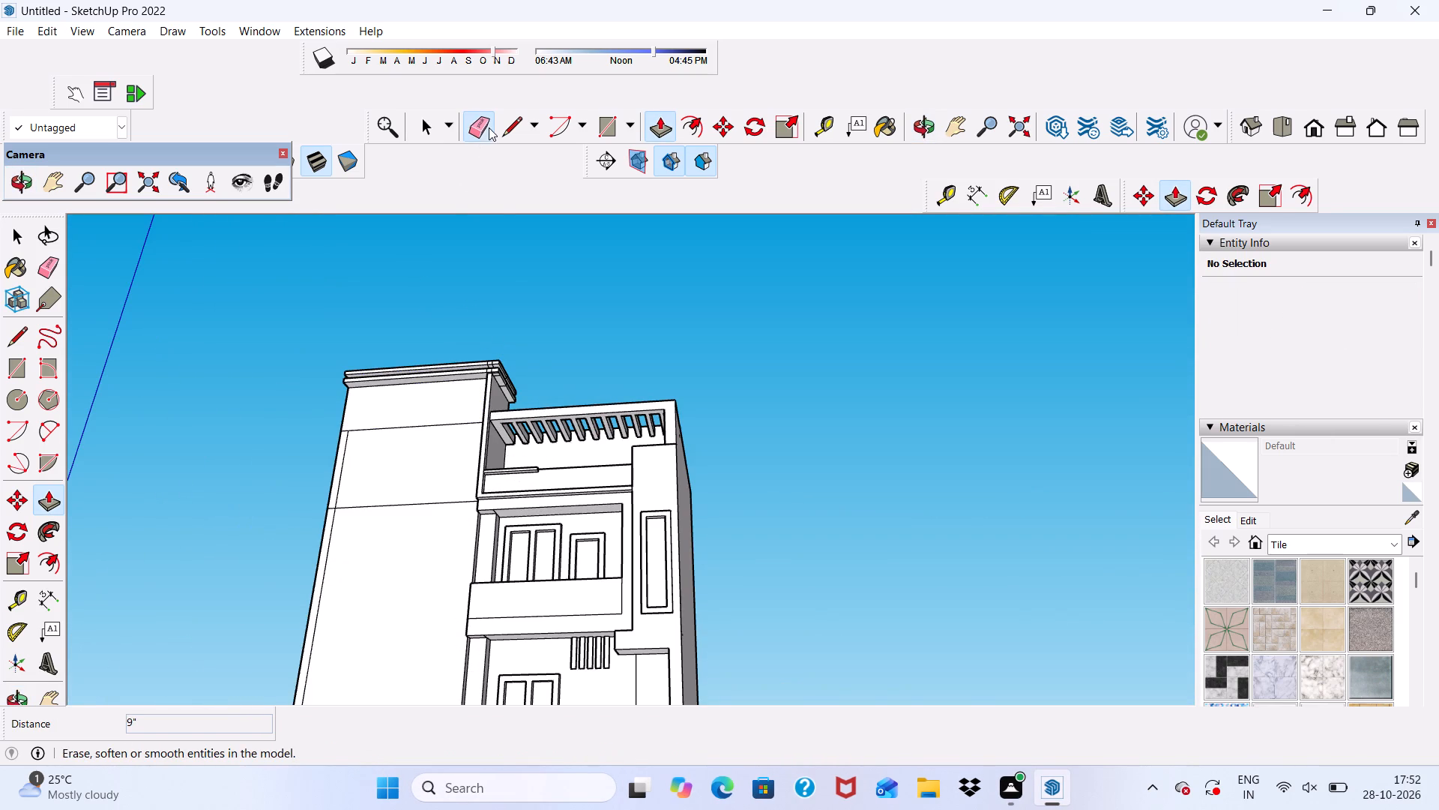
{"action": "scroll", "coordinate": [407, 472], "scroll_direction": "up", "scroll_amount": 2}
{"action": "left_click_drag", "start_coordinate": [396, 422], "coordinate": [383, 517]}
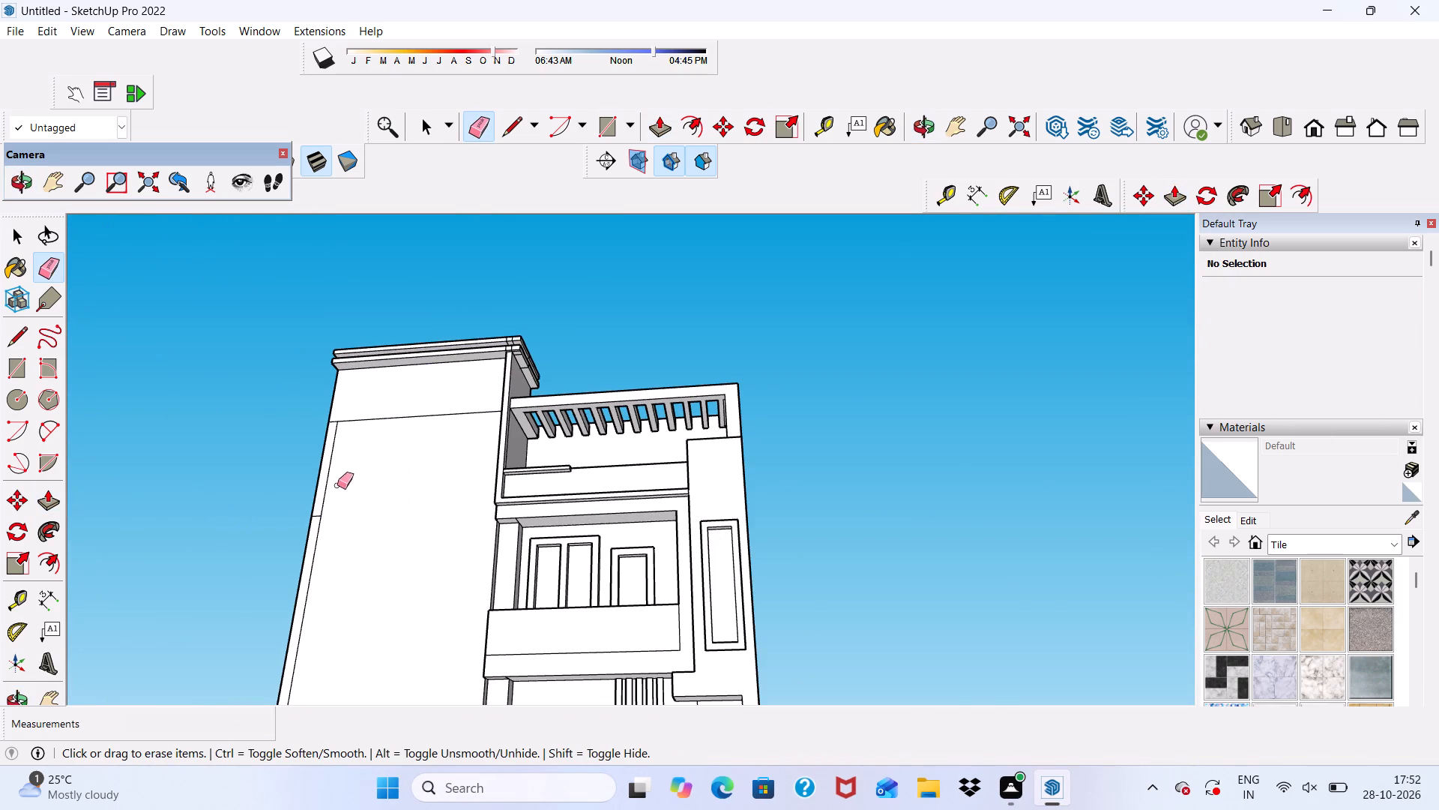
{"action": "scroll", "coordinate": [344, 450], "scroll_direction": "up", "scroll_amount": 4}
{"action": "left_click_drag", "start_coordinate": [340, 400], "coordinate": [331, 442]}
{"action": "left_click_drag", "start_coordinate": [310, 541], "coordinate": [308, 547]}
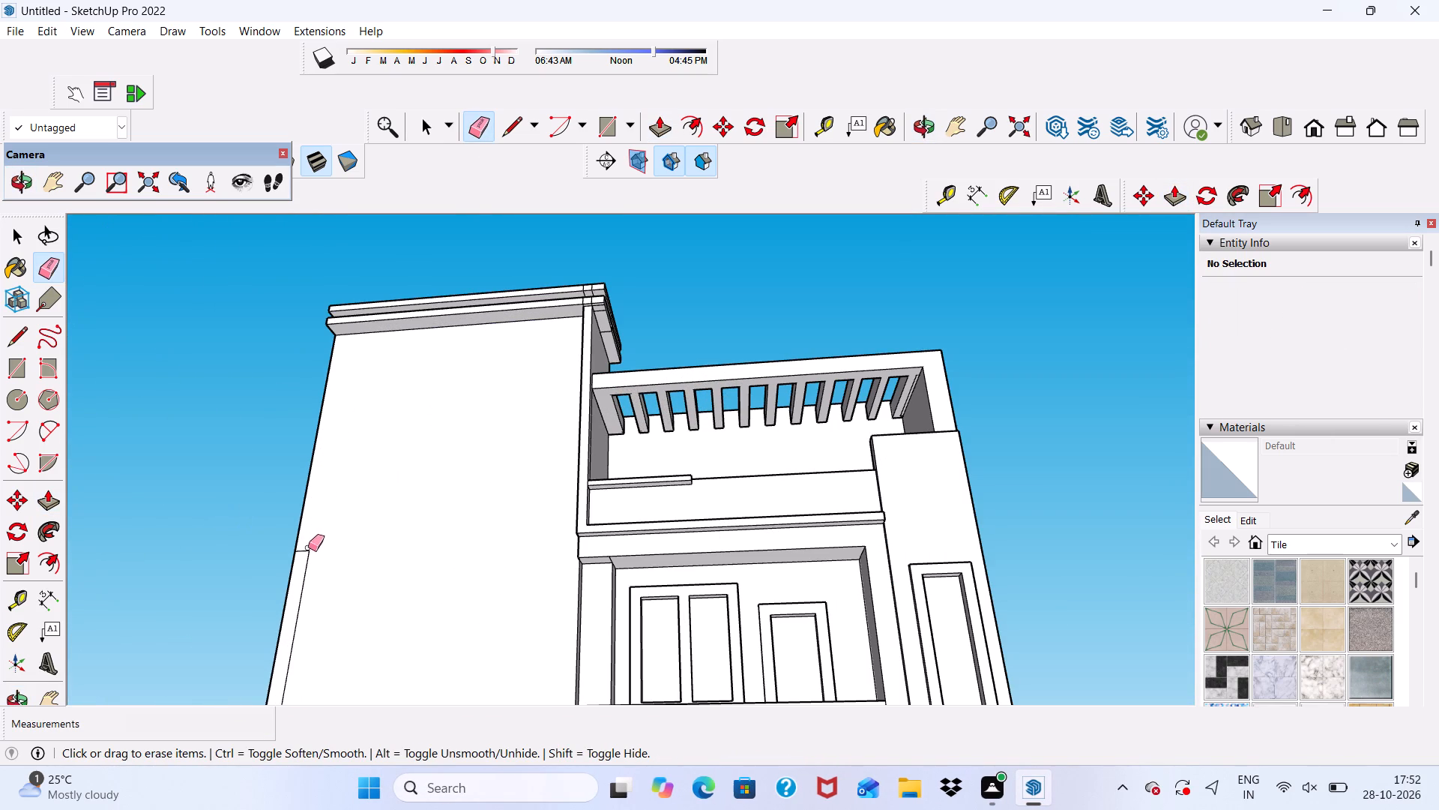
{"action": "left_click_drag", "start_coordinate": [308, 547], "coordinate": [304, 573]}
Erase the seam lines near the front corner on both slabs' front edges and on the upper slab's underside.
{"action": "scroll", "coordinate": [330, 490], "scroll_direction": "down", "scroll_amount": 8}
{"action": "middle_click_drag", "start_coordinate": [496, 433], "coordinate": [444, 551]}
{"action": "scroll", "coordinate": [481, 442], "scroll_direction": "up", "scroll_amount": 7}
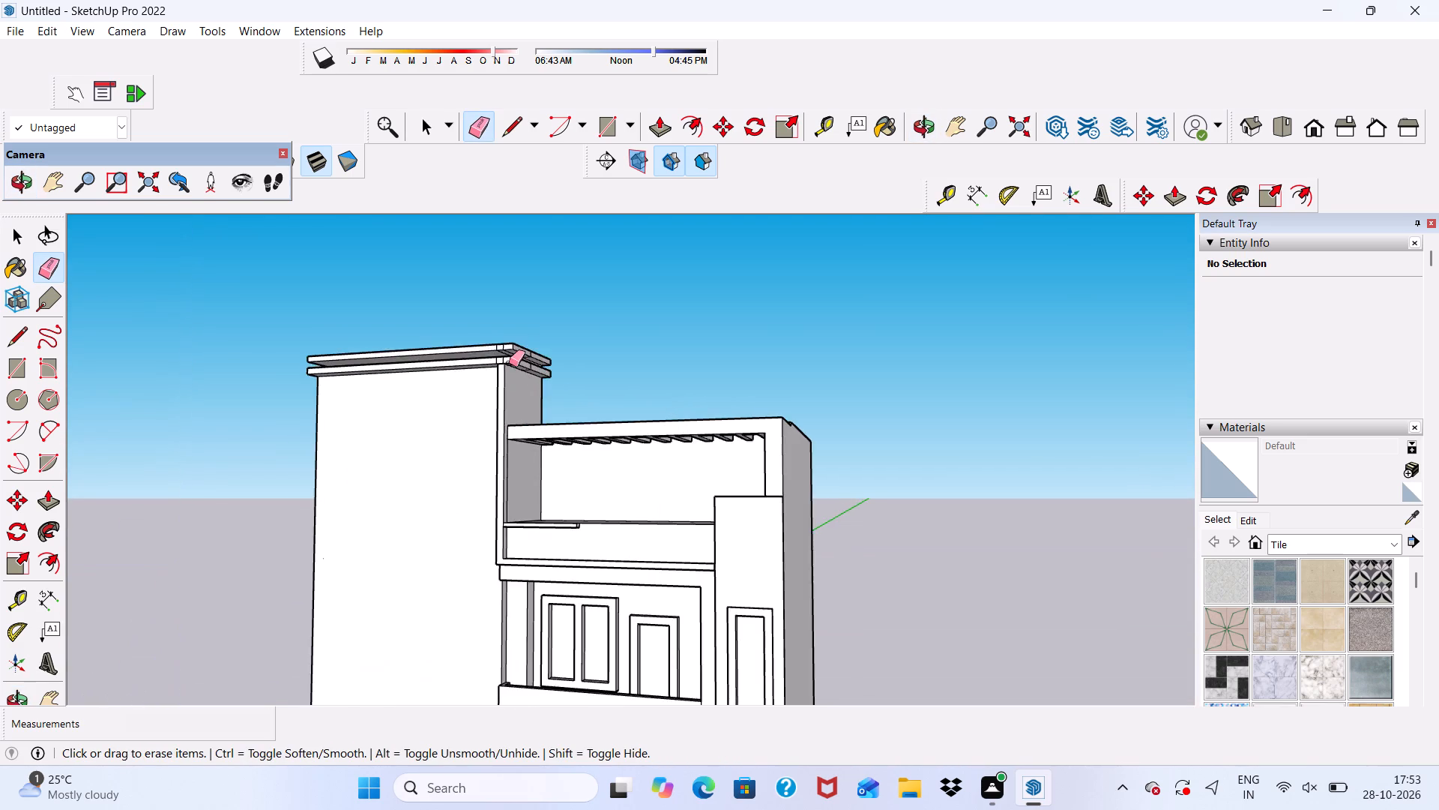
{"action": "scroll", "coordinate": [509, 363], "scroll_direction": "up", "scroll_amount": 19}
{"action": "left_click_drag", "start_coordinate": [455, 337], "coordinate": [471, 340]}
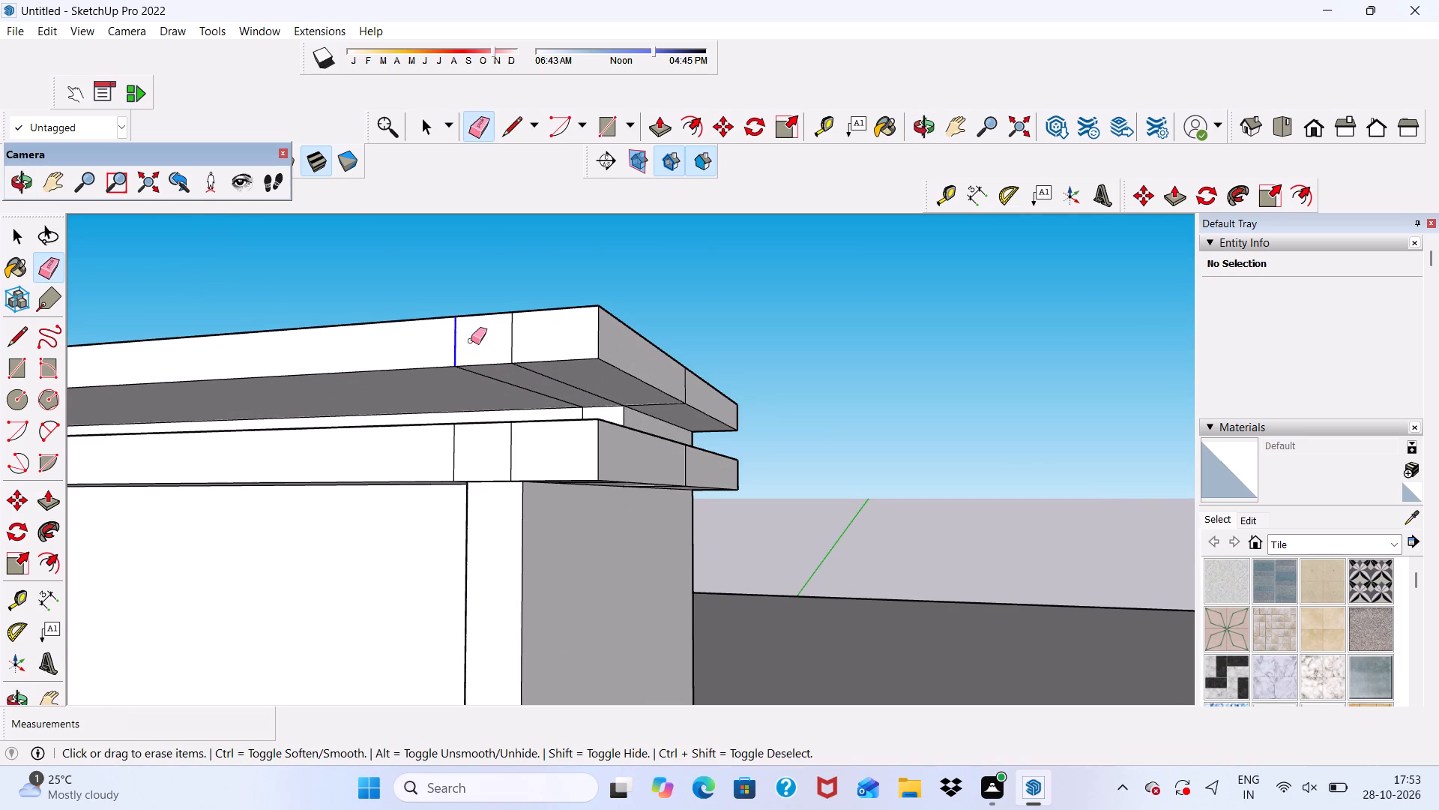
{"action": "left_click_drag", "start_coordinate": [471, 340], "coordinate": [516, 343]}
{"action": "scroll", "coordinate": [512, 379], "scroll_direction": "up", "scroll_amount": 2}
{"action": "left_click_drag", "start_coordinate": [511, 379], "coordinate": [524, 384]}
{"action": "left_click_drag", "start_coordinate": [562, 368], "coordinate": [564, 391]}
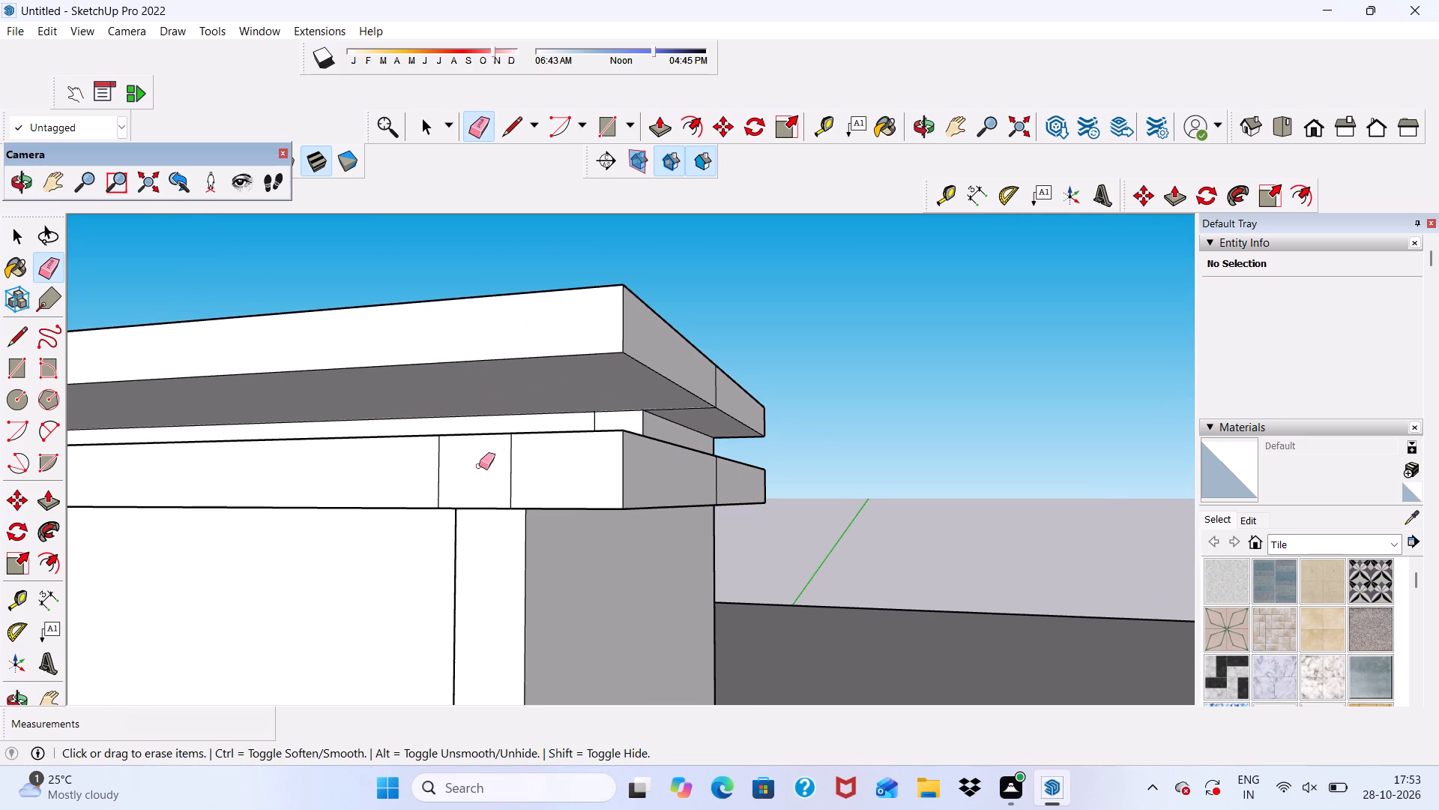
{"action": "scroll", "coordinate": [470, 468], "scroll_direction": "up", "scroll_amount": 4}
{"action": "left_click_drag", "start_coordinate": [428, 460], "coordinate": [552, 460]}
Erase the seam lines on the lower slab's underside around the front corner and along the side.
{"action": "scroll", "coordinate": [541, 454], "scroll_direction": "down", "scroll_amount": 3}
{"action": "middle_click_drag", "start_coordinate": [545, 459], "coordinate": [576, 284]}
{"action": "scroll", "coordinate": [597, 384], "scroll_direction": "up", "scroll_amount": 2}
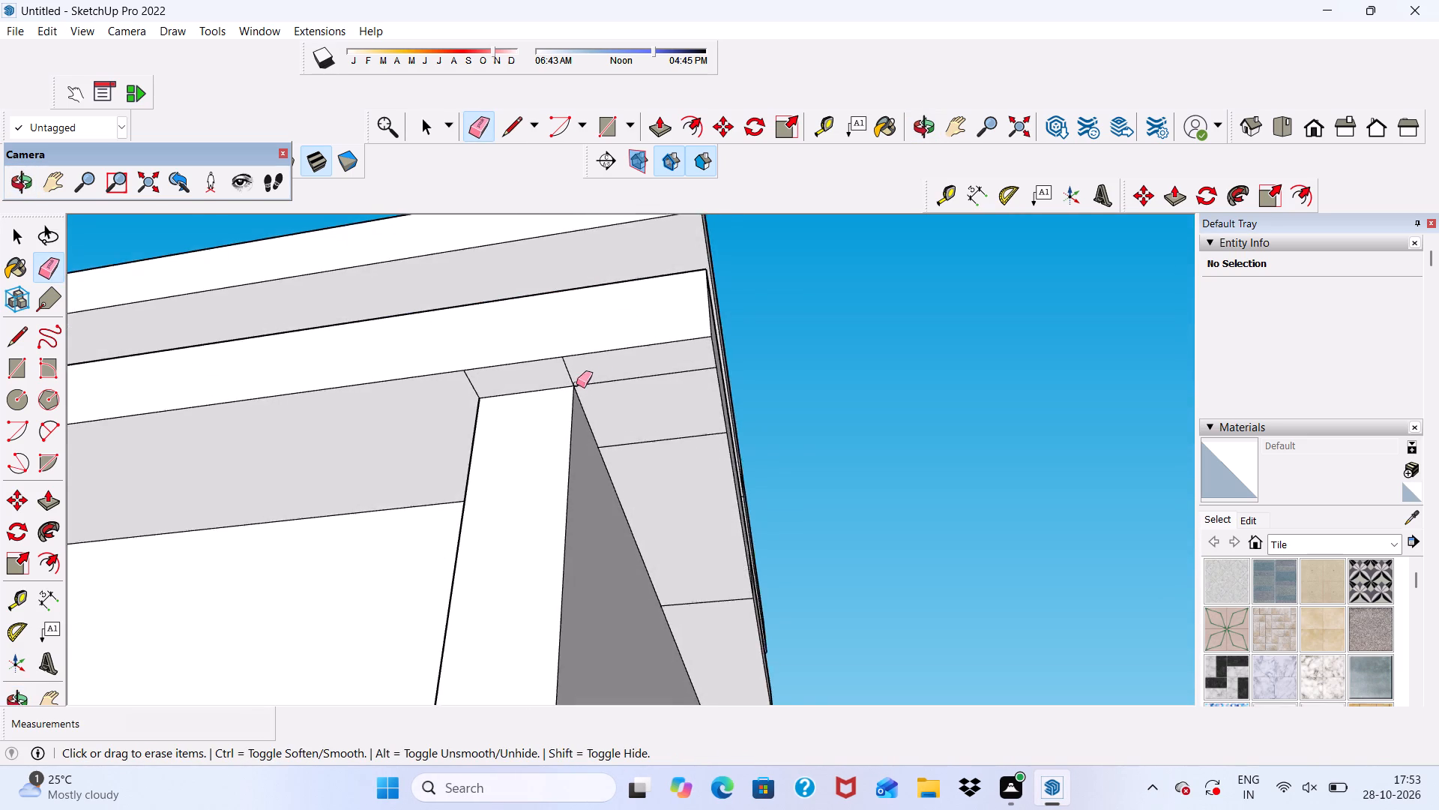
{"action": "scroll", "coordinate": [576, 384], "scroll_direction": "up", "scroll_amount": 3}
{"action": "left_click_drag", "start_coordinate": [573, 369], "coordinate": [595, 381]}
{"action": "left_click_drag", "start_coordinate": [623, 378], "coordinate": [633, 400]}
{"action": "left_click_drag", "start_coordinate": [636, 415], "coordinate": [662, 478]}
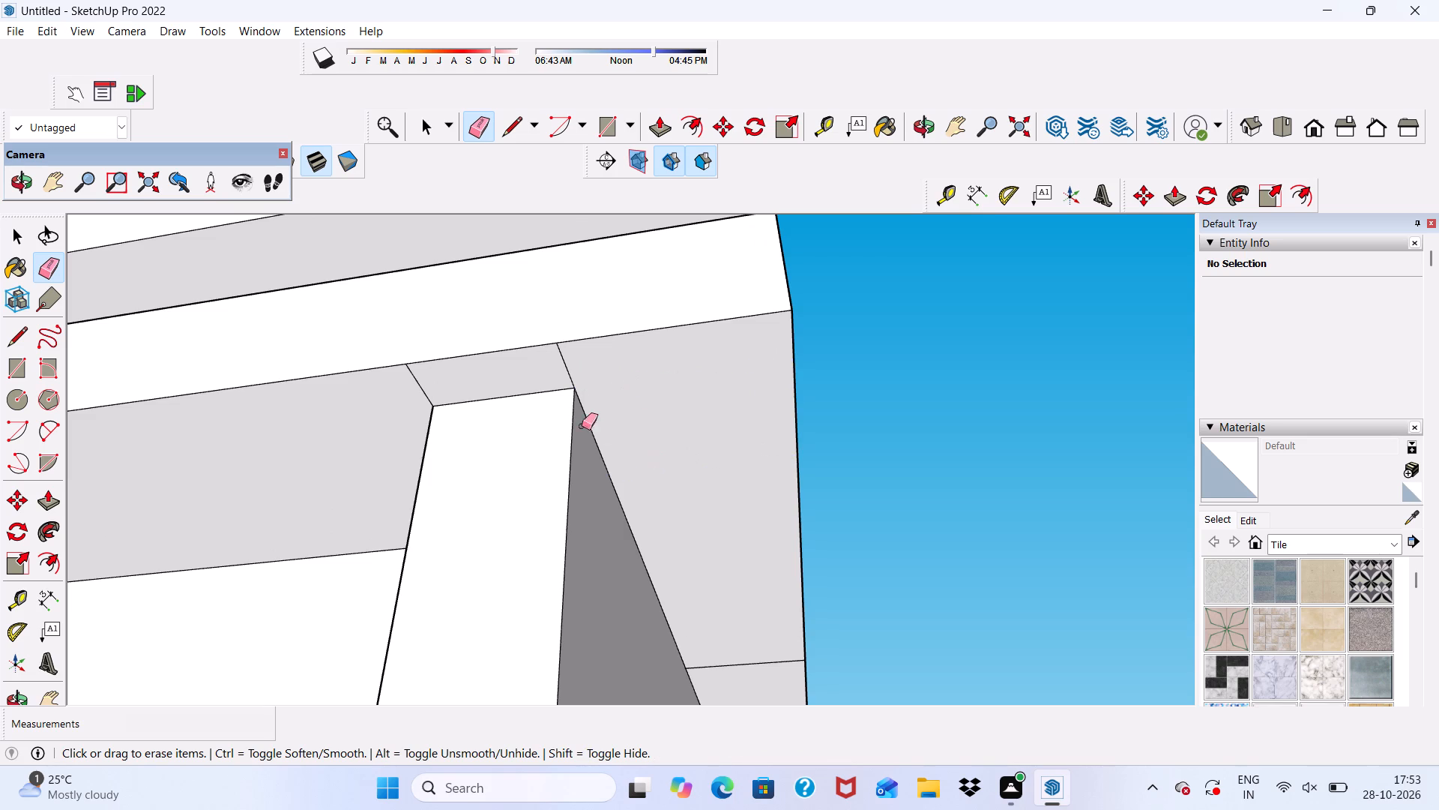
{"action": "left_click_drag", "start_coordinate": [563, 374], "coordinate": [581, 371]}
{"action": "left_click_drag", "start_coordinate": [445, 382], "coordinate": [345, 393]}
{"action": "scroll", "coordinate": [578, 450], "scroll_direction": "down", "scroll_amount": 3}
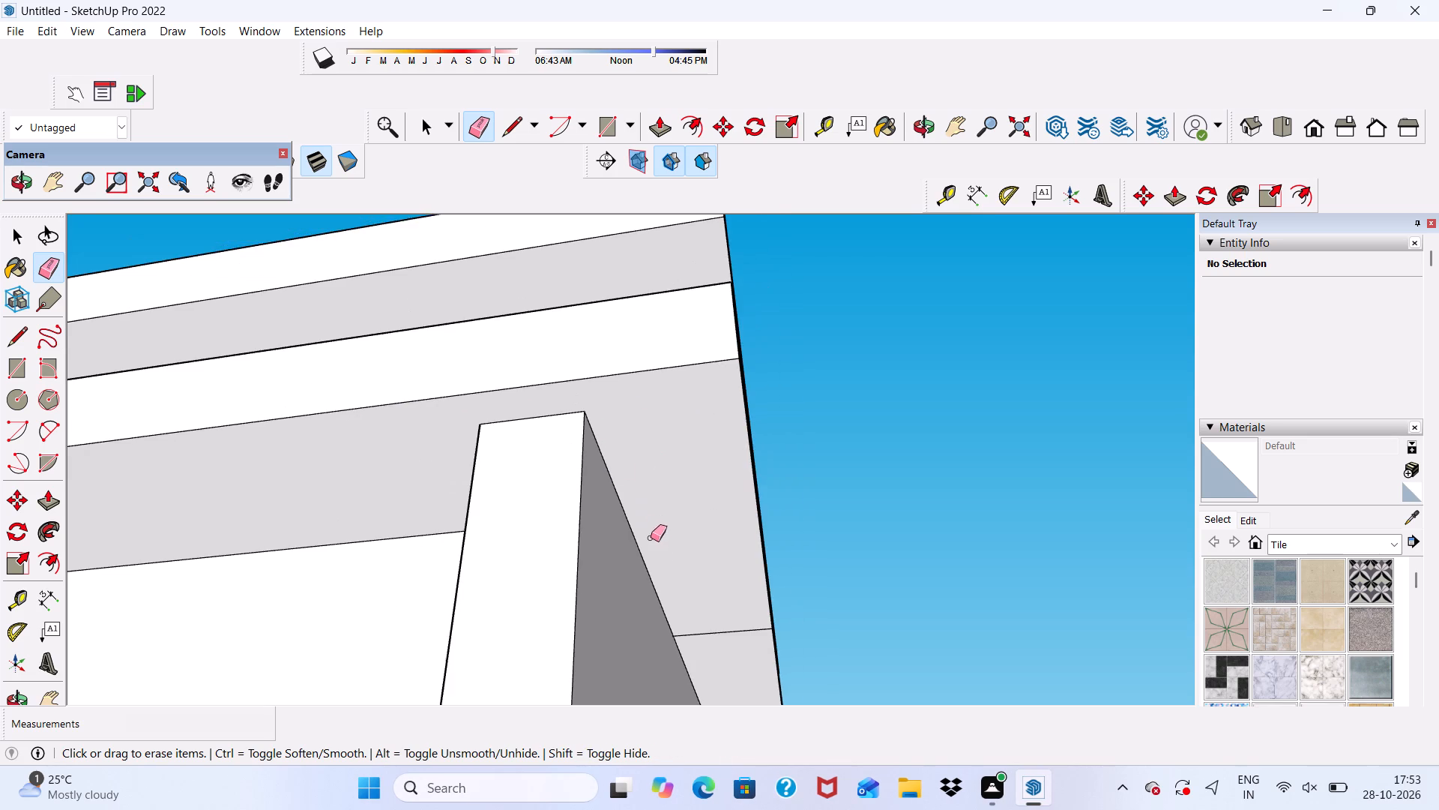
{"action": "scroll", "coordinate": [653, 544], "scroll_direction": "up", "scroll_amount": 1}
{"action": "left_click_drag", "start_coordinate": [675, 580], "coordinate": [708, 644]}
Erase the seam lines on the side edges of both slabs and across the upper slab's side underside.
{"action": "scroll", "coordinate": [515, 459], "scroll_direction": "down", "scroll_amount": 6}
{"action": "scroll", "coordinate": [623, 457], "scroll_direction": "down", "scroll_amount": 1}
{"action": "middle_click_drag", "start_coordinate": [623, 457], "coordinate": [435, 541]}
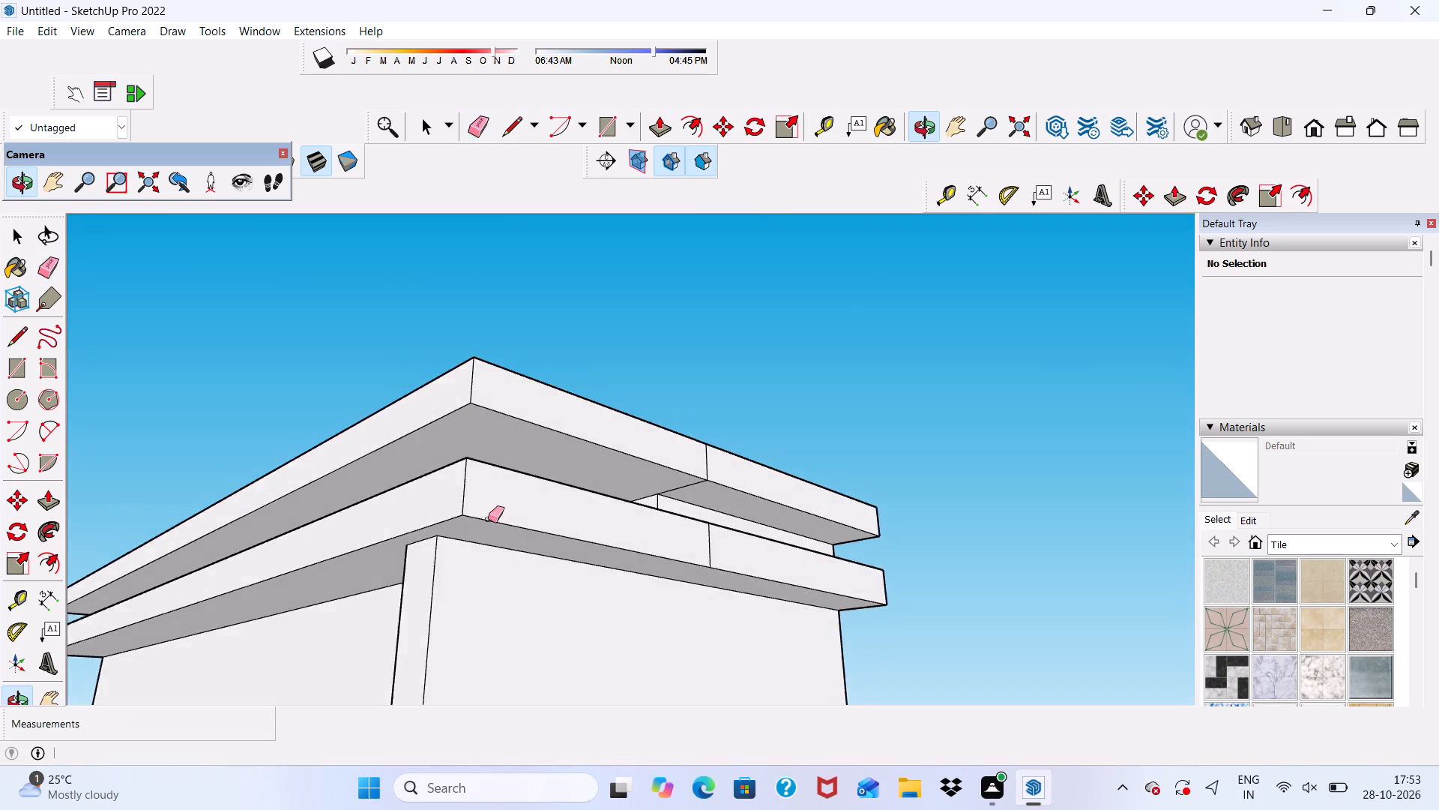
{"action": "scroll", "coordinate": [663, 480], "scroll_direction": "up", "scroll_amount": 8}
{"action": "scroll", "coordinate": [710, 478], "scroll_direction": "down", "scroll_amount": 3}
{"action": "middle_click_drag", "start_coordinate": [713, 478], "coordinate": [501, 461]}
{"action": "scroll", "coordinate": [676, 464], "scroll_direction": "up", "scroll_amount": 5}
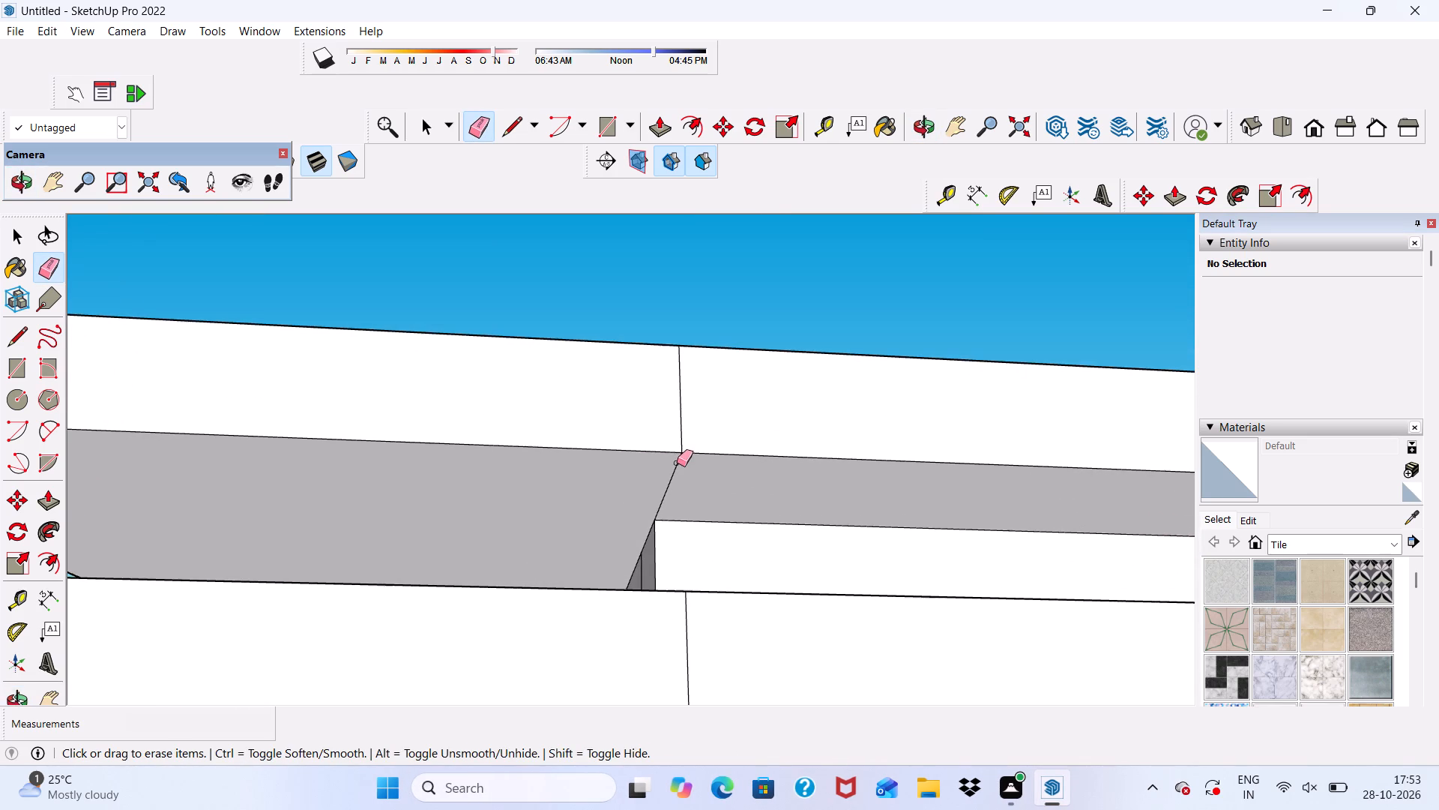
{"action": "left_click_drag", "start_coordinate": [676, 475], "coordinate": [678, 481]}
{"action": "left_click_drag", "start_coordinate": [669, 424], "coordinate": [700, 423]}
{"action": "left_click_drag", "start_coordinate": [673, 477], "coordinate": [681, 480]}
{"action": "scroll", "coordinate": [681, 532], "scroll_direction": "down", "scroll_amount": 2}
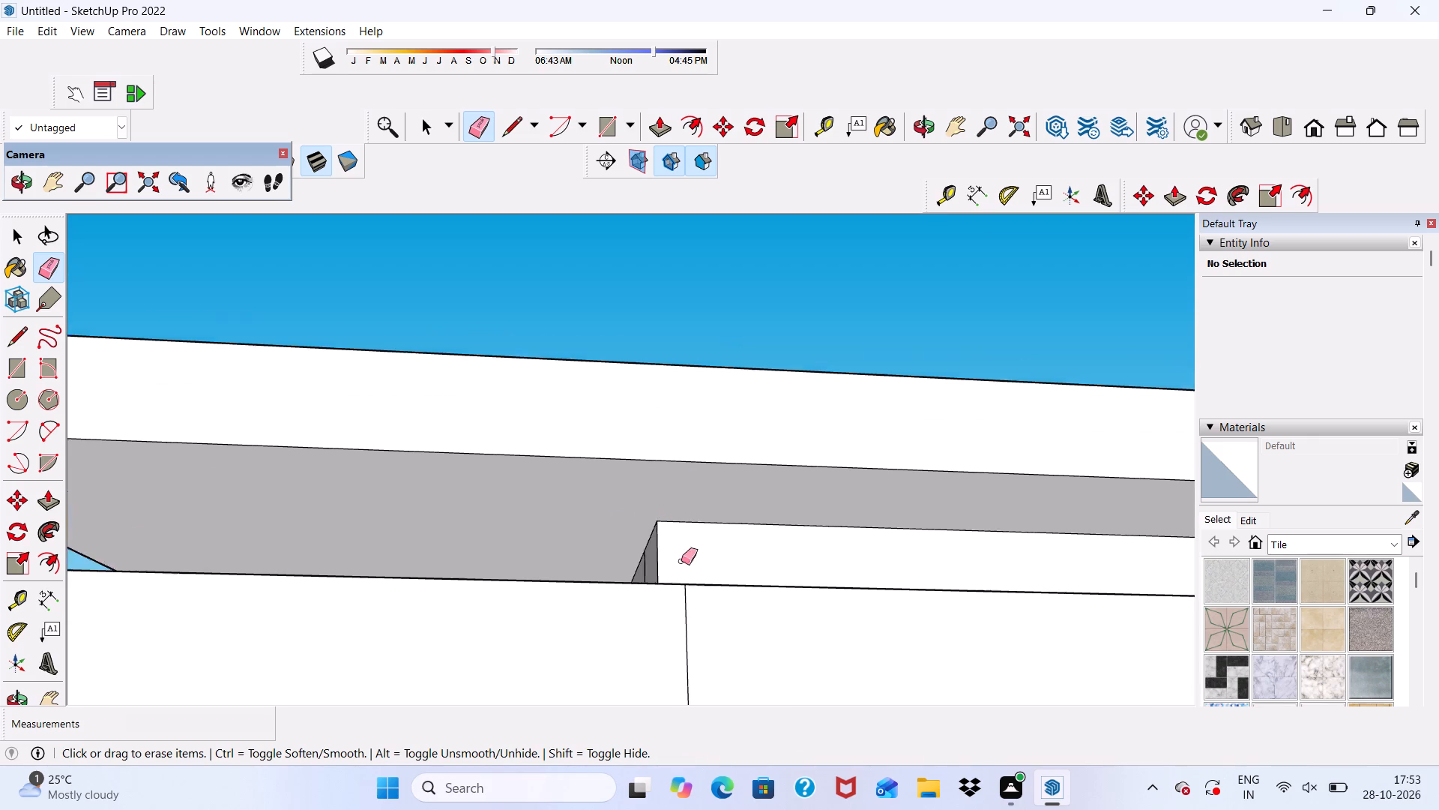
{"action": "scroll", "coordinate": [681, 561], "scroll_direction": "down", "scroll_amount": 6}
{"action": "scroll", "coordinate": [711, 571], "scroll_direction": "up", "scroll_amount": 3}
{"action": "left_click_drag", "start_coordinate": [675, 570], "coordinate": [687, 570]}
Erase the leftover dividing lines on the upper slab's top face.
{"action": "scroll", "coordinate": [608, 504], "scroll_direction": "down", "scroll_amount": 4}
{"action": "middle_click_drag", "start_coordinate": [612, 507], "coordinate": [182, 700]}
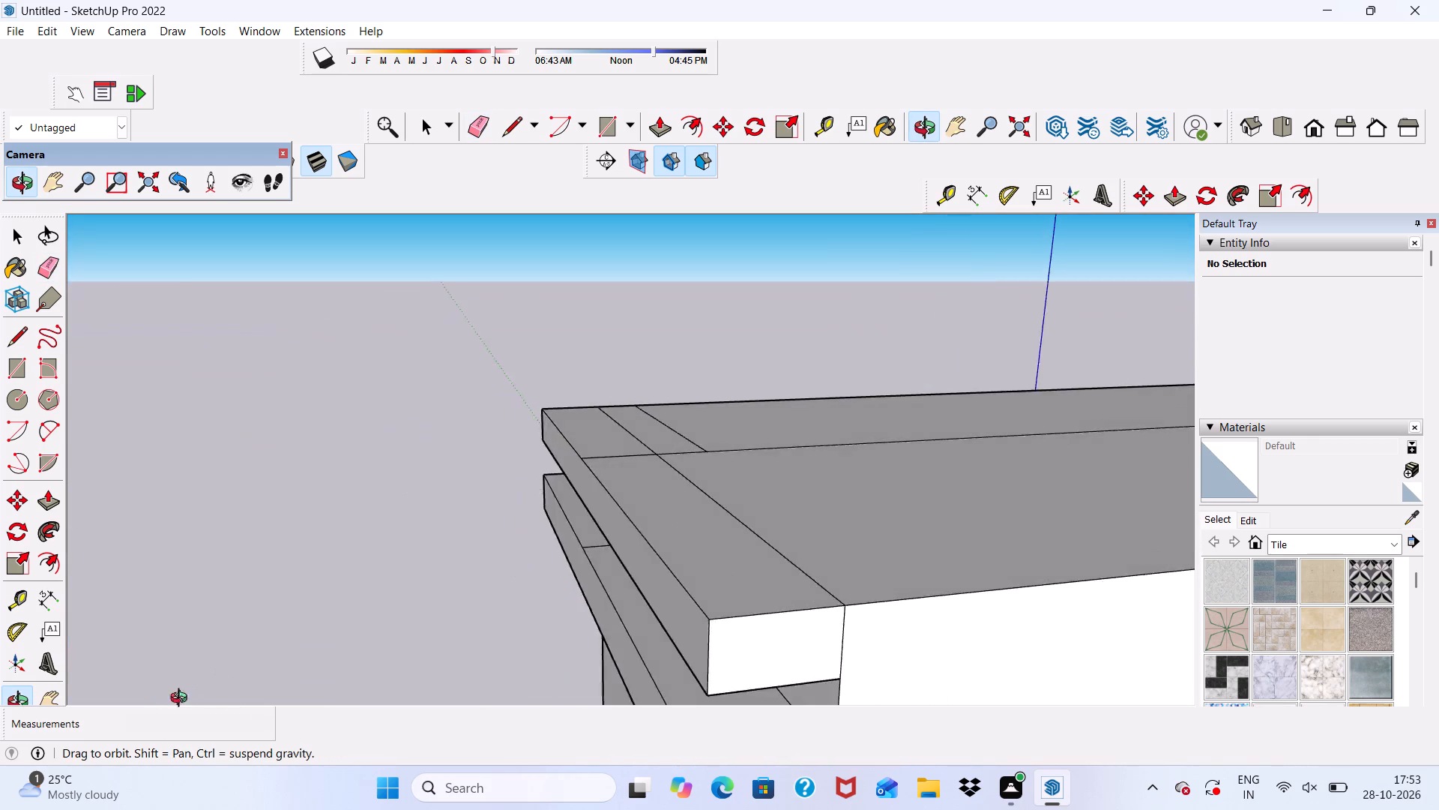
{"action": "middle_click_drag", "start_coordinate": [182, 700], "coordinate": [289, 717]}
{"action": "scroll", "coordinate": [453, 502], "scroll_direction": "up", "scroll_amount": 3}
{"action": "left_click_drag", "start_coordinate": [747, 326], "coordinate": [838, 407]}
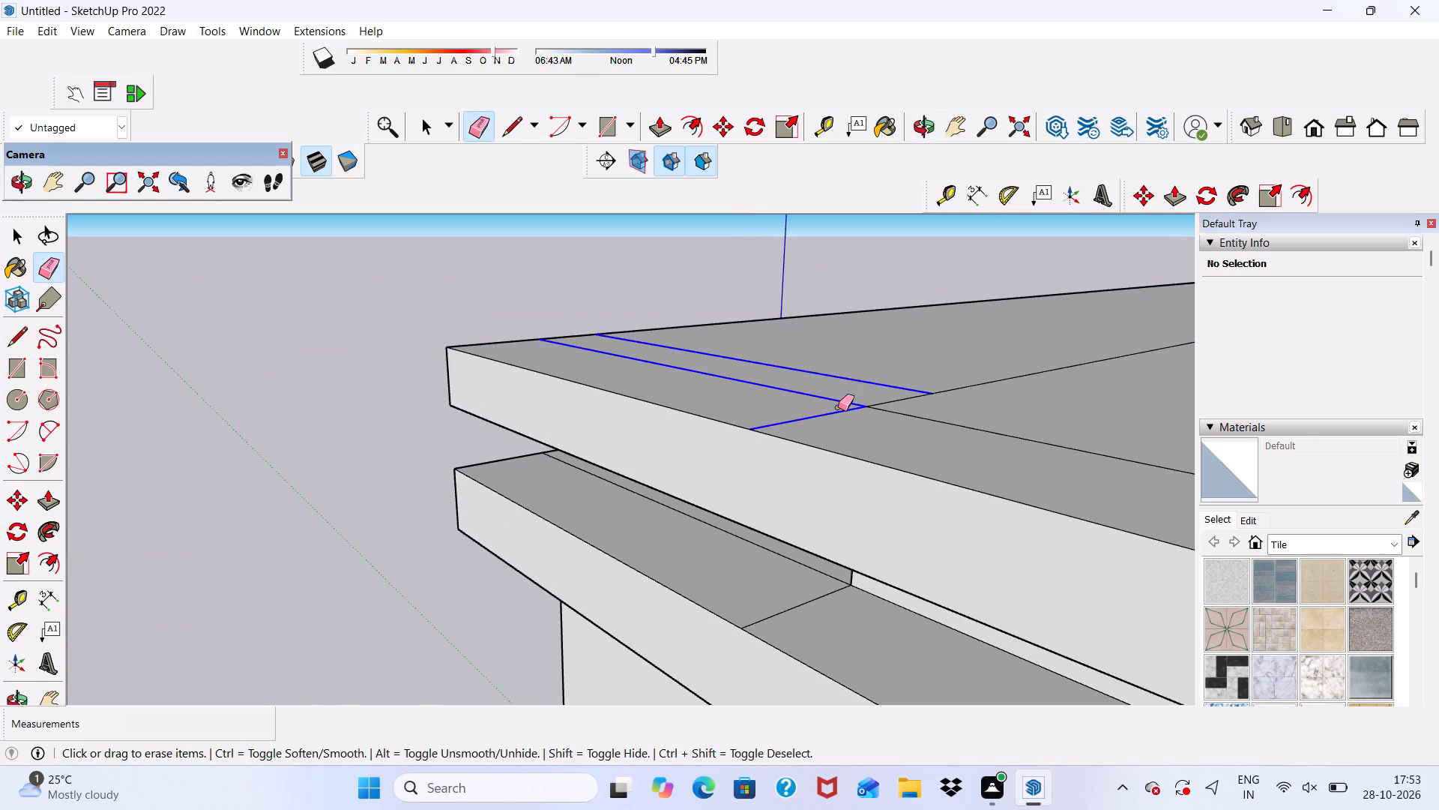
{"action": "left_click_drag", "start_coordinate": [838, 407], "coordinate": [896, 418]}
{"action": "scroll", "coordinate": [752, 363], "scroll_direction": "down", "scroll_amount": 5}
{"action": "left_click_drag", "start_coordinate": [943, 332], "coordinate": [866, 388]}
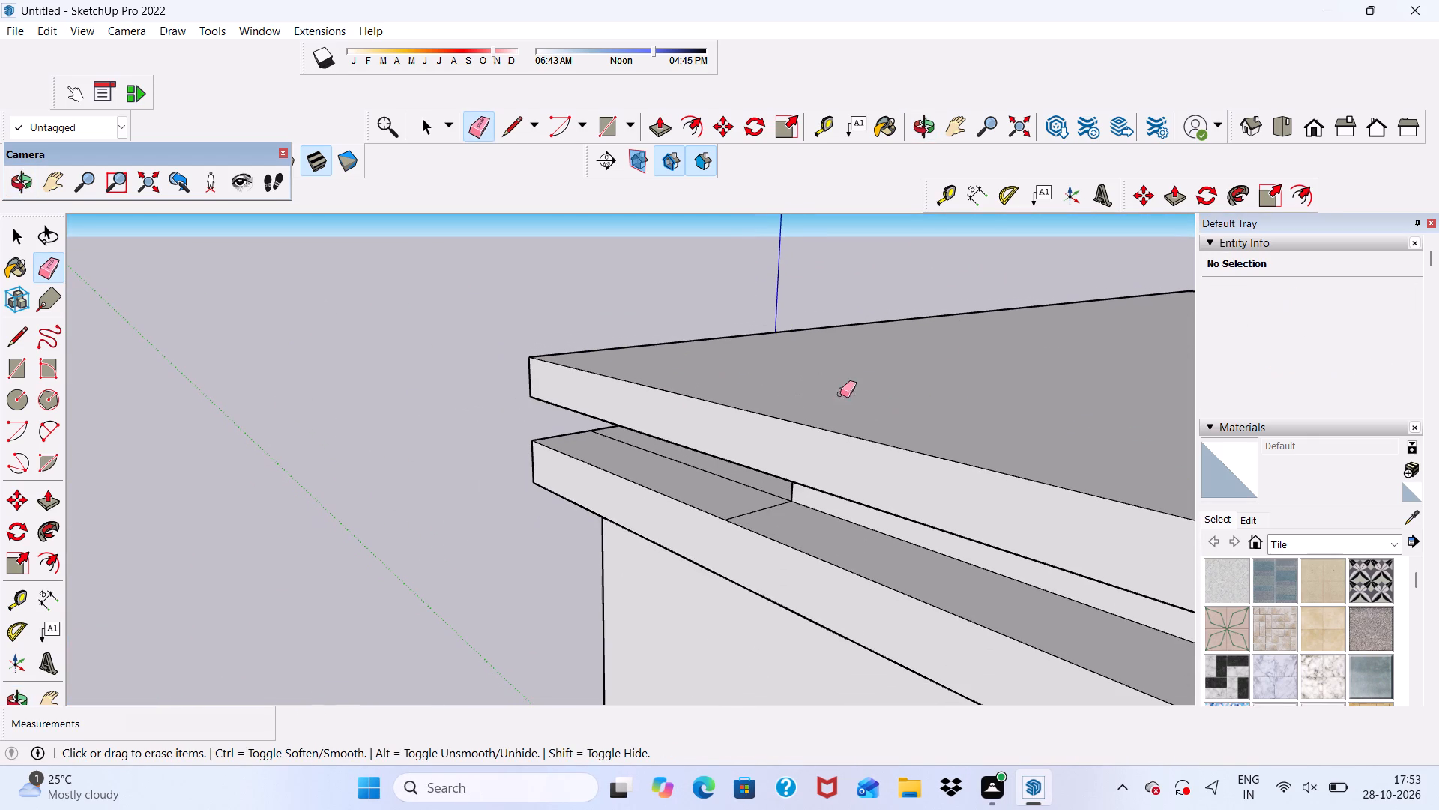
{"action": "left_click_drag", "start_coordinate": [803, 393], "coordinate": [840, 397]}
{"action": "left_click_drag", "start_coordinate": [802, 395], "coordinate": [790, 399]}
Erase the seam lines on the lower slab's top face and on the recessed band between the two slabs.
{"action": "scroll", "coordinate": [820, 386], "scroll_direction": "down", "scroll_amount": 15}
{"action": "scroll", "coordinate": [714, 363], "scroll_direction": "up", "scroll_amount": 10}
{"action": "middle_click_drag", "start_coordinate": [591, 361], "coordinate": [783, 387]}
{"action": "scroll", "coordinate": [567, 402], "scroll_direction": "up", "scroll_amount": 15}
{"action": "left_click_drag", "start_coordinate": [579, 294], "coordinate": [595, 361]}
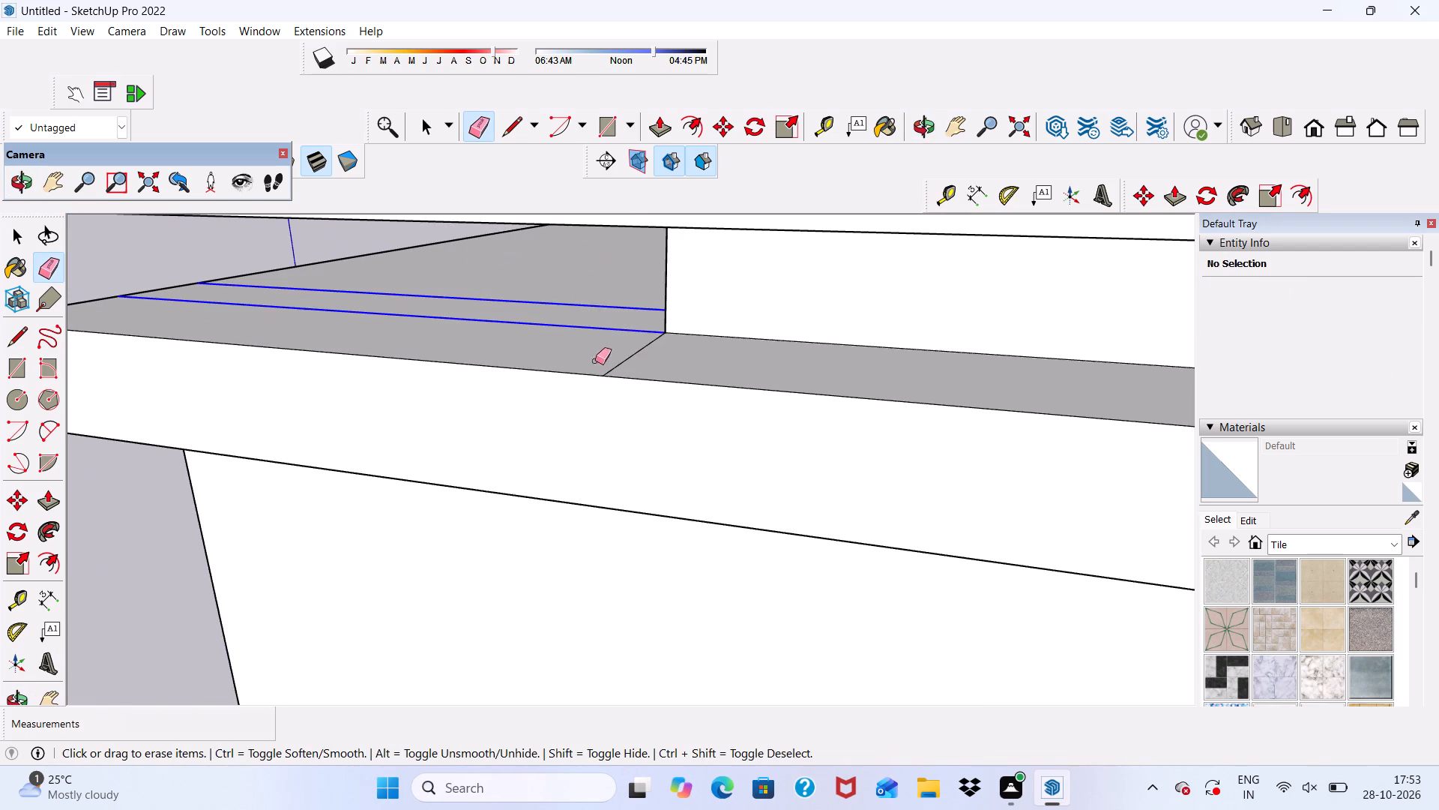
{"action": "left_click_drag", "start_coordinate": [595, 361], "coordinate": [648, 364]}
{"action": "scroll", "coordinate": [521, 325], "scroll_direction": "down", "scroll_amount": 8}
{"action": "middle_click_drag", "start_coordinate": [498, 388], "coordinate": [839, 367]}
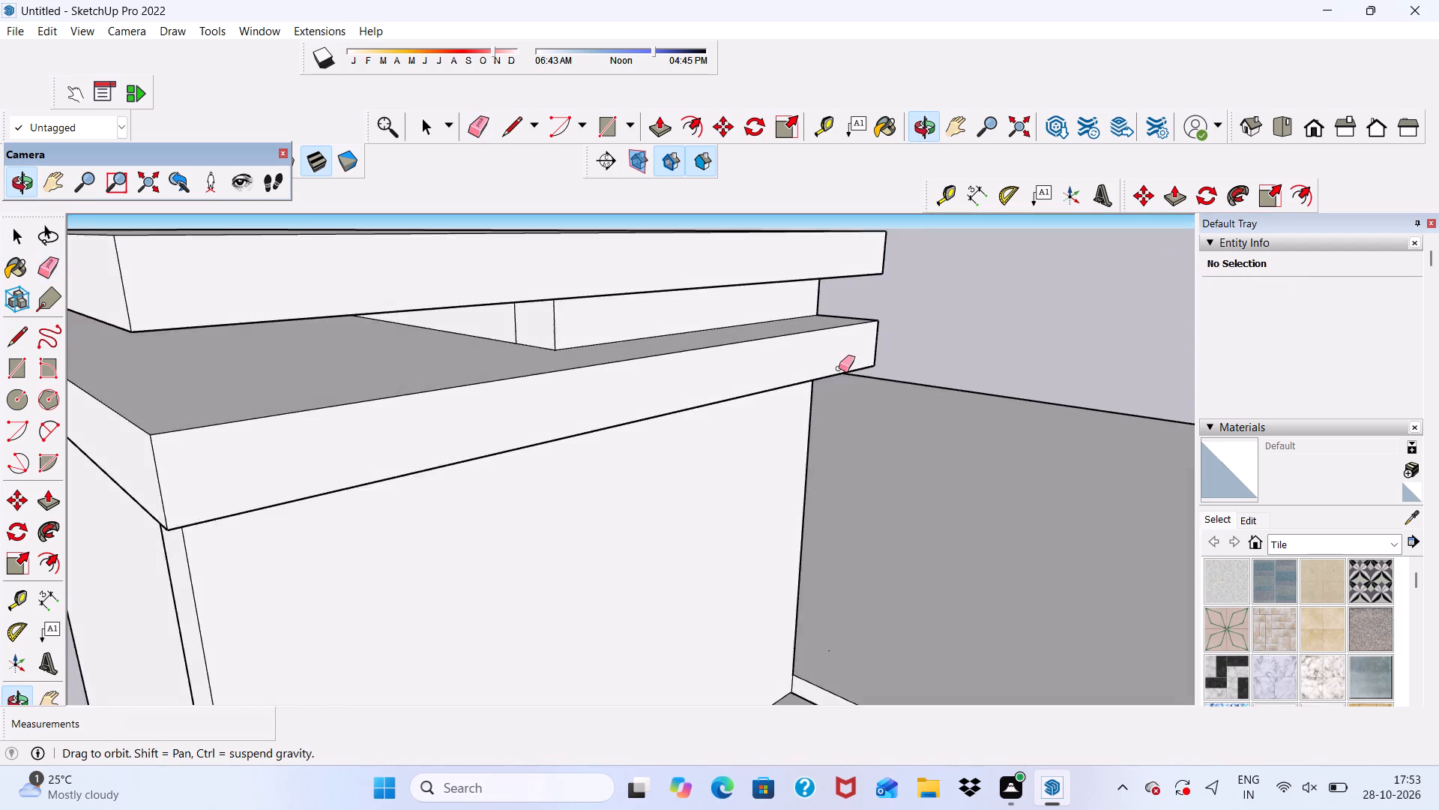
{"action": "scroll", "coordinate": [519, 367], "scroll_direction": "up", "scroll_amount": 5}
{"action": "left_click", "coordinate": [512, 295]}
Examine the cleaned slab edges and the whole front facade for remaining seams.
{"action": "scroll", "coordinate": [510, 301], "scroll_direction": "down", "scroll_amount": 14}
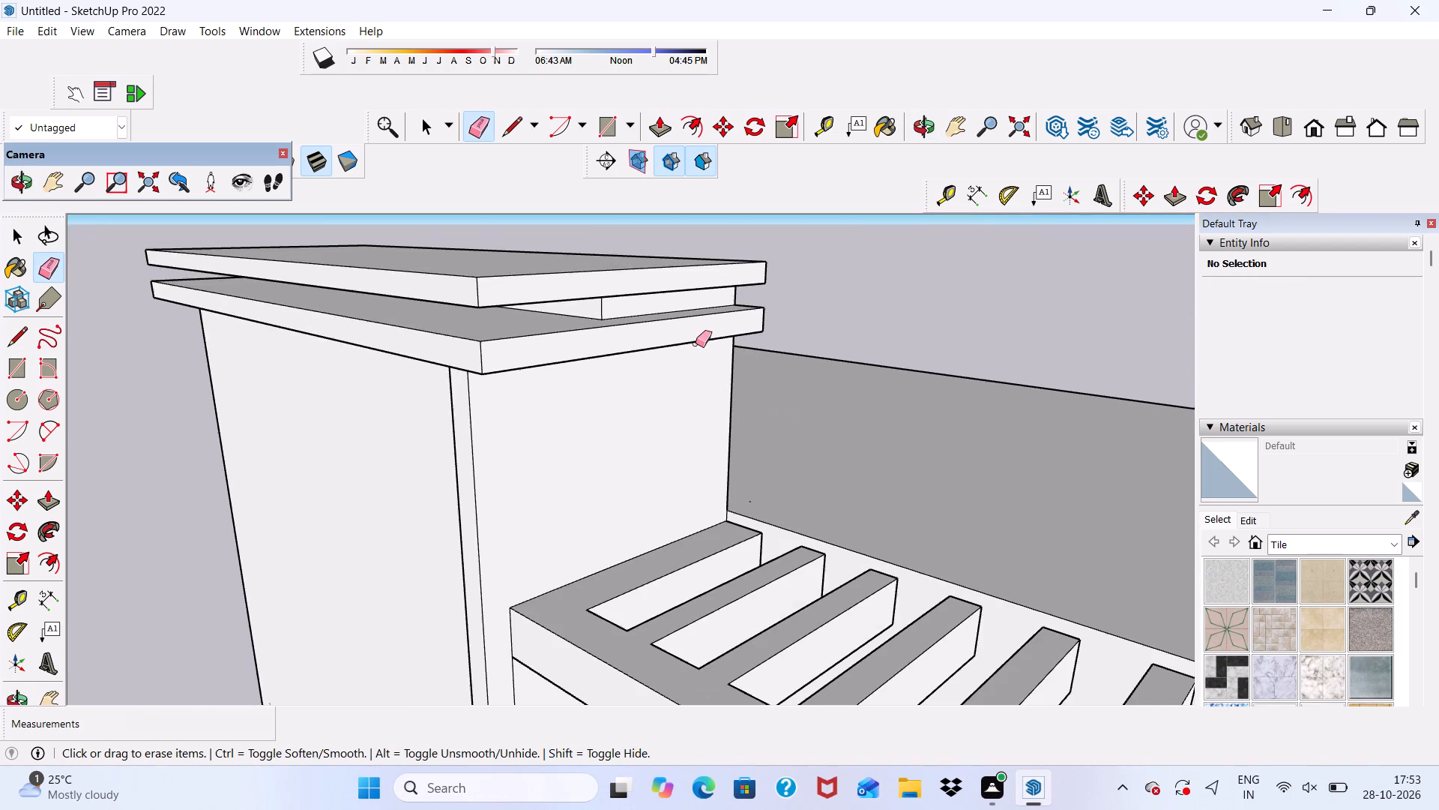
{"action": "middle_click_drag", "start_coordinate": [453, 342], "coordinate": [592, 306]}
{"action": "scroll", "coordinate": [567, 379], "scroll_direction": "up", "scroll_amount": 4}
{"action": "scroll", "coordinate": [534, 385], "scroll_direction": "down", "scroll_amount": 4}
{"action": "middle_click_drag", "start_coordinate": [533, 385], "coordinate": [678, 340]}
{"action": "scroll", "coordinate": [597, 276], "scroll_direction": "down", "scroll_amount": 7}
{"action": "scroll", "coordinate": [500, 302], "scroll_direction": "down", "scroll_amount": 6}
{"action": "scroll", "coordinate": [427, 330], "scroll_direction": "down", "scroll_amount": 5}
{"action": "middle_click_drag", "start_coordinate": [444, 361], "coordinate": [439, 363]}
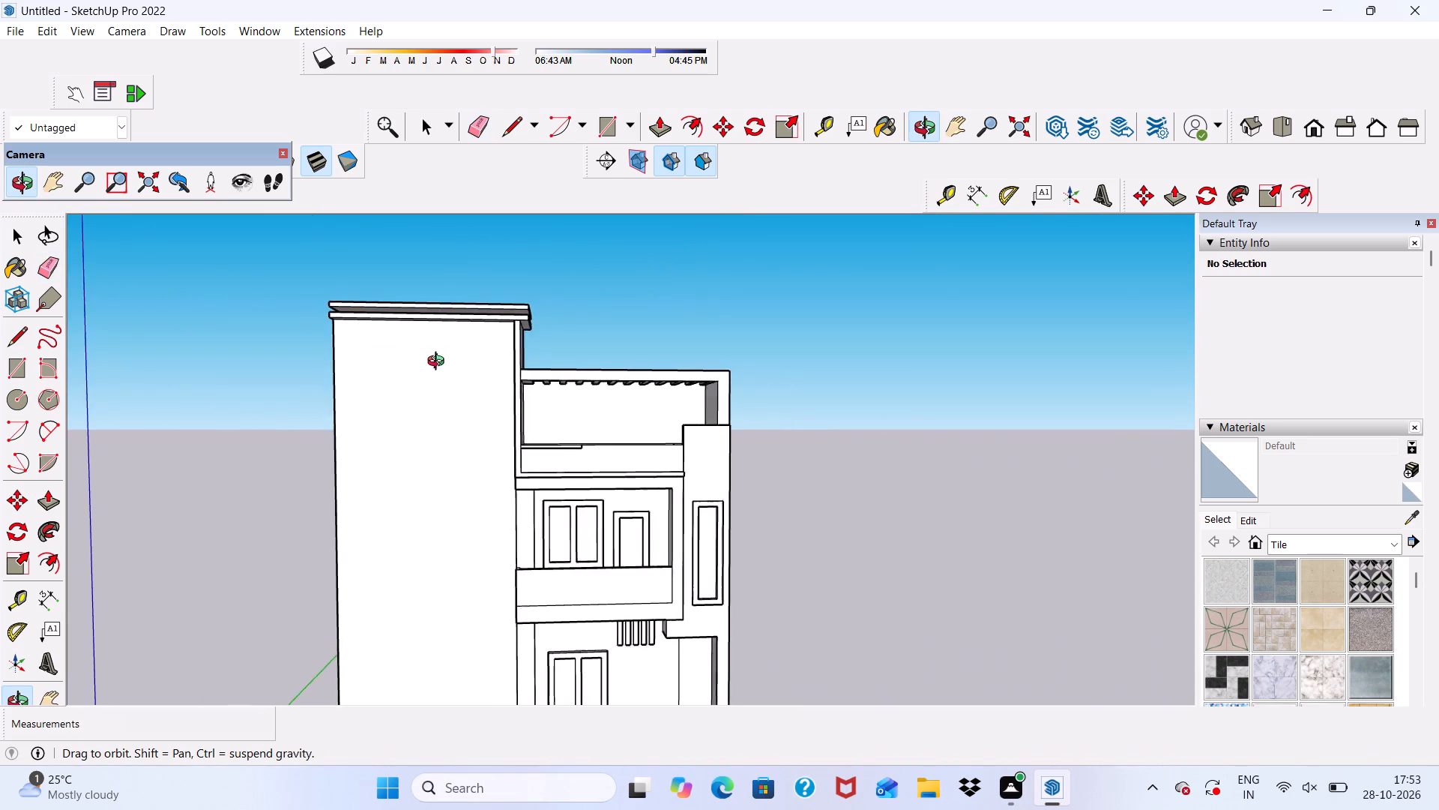
{"action": "middle_click_drag", "start_coordinate": [439, 363], "coordinate": [490, 341]}
{"action": "scroll", "coordinate": [433, 222], "scroll_direction": "down", "scroll_amount": 3}
{"action": "middle_click_drag", "start_coordinate": [504, 374], "coordinate": [444, 383]}
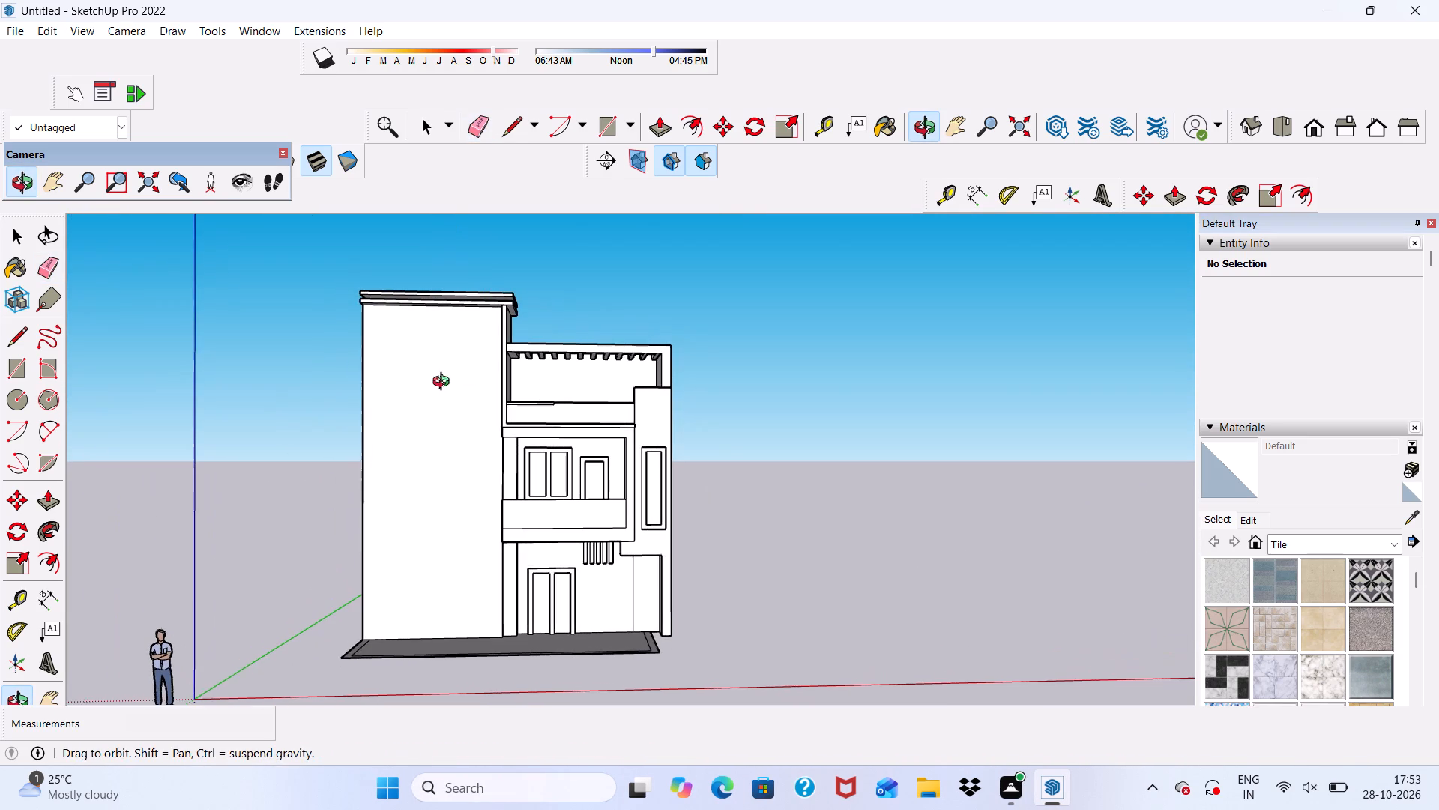
{"action": "middle_click_drag", "start_coordinate": [444, 383], "coordinate": [442, 383]}
{"action": "scroll", "coordinate": [492, 382], "scroll_direction": "down", "scroll_amount": 3}
{"action": "middle_click_drag", "start_coordinate": [492, 403], "coordinate": [383, 400]}
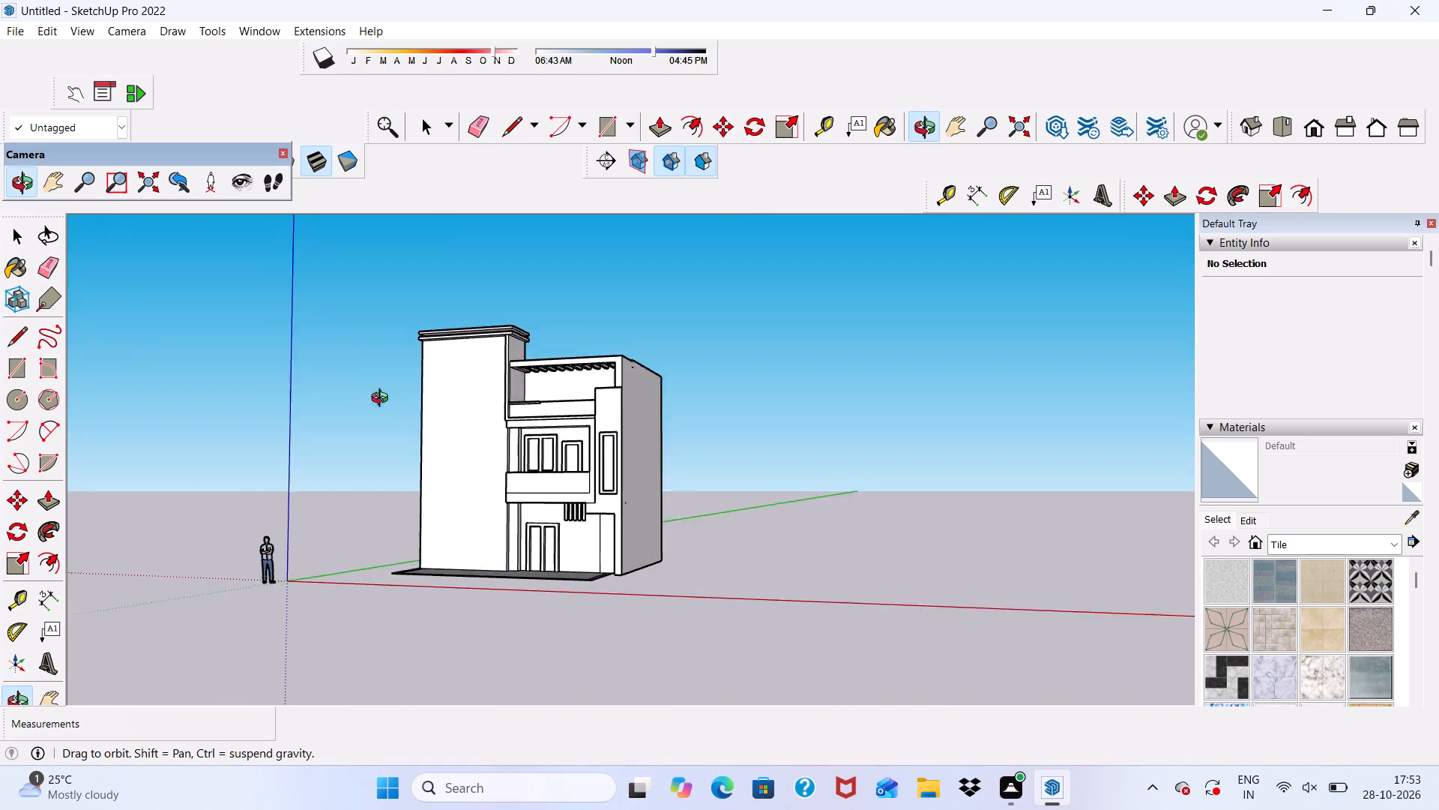
Draw a rectangle about 21' high and 5' 5" wide on the raised block's front wall, starting at its upper corner beside the terrace.
{"action": "middle_click_drag", "start_coordinate": [383, 400], "coordinate": [479, 444]}
{"action": "scroll", "coordinate": [479, 208], "scroll_direction": "up", "scroll_amount": 1}
{"action": "scroll", "coordinate": [598, 100], "scroll_direction": "up", "scroll_amount": 2}
{"action": "scroll", "coordinate": [605, 125], "scroll_direction": "down", "scroll_amount": 1}
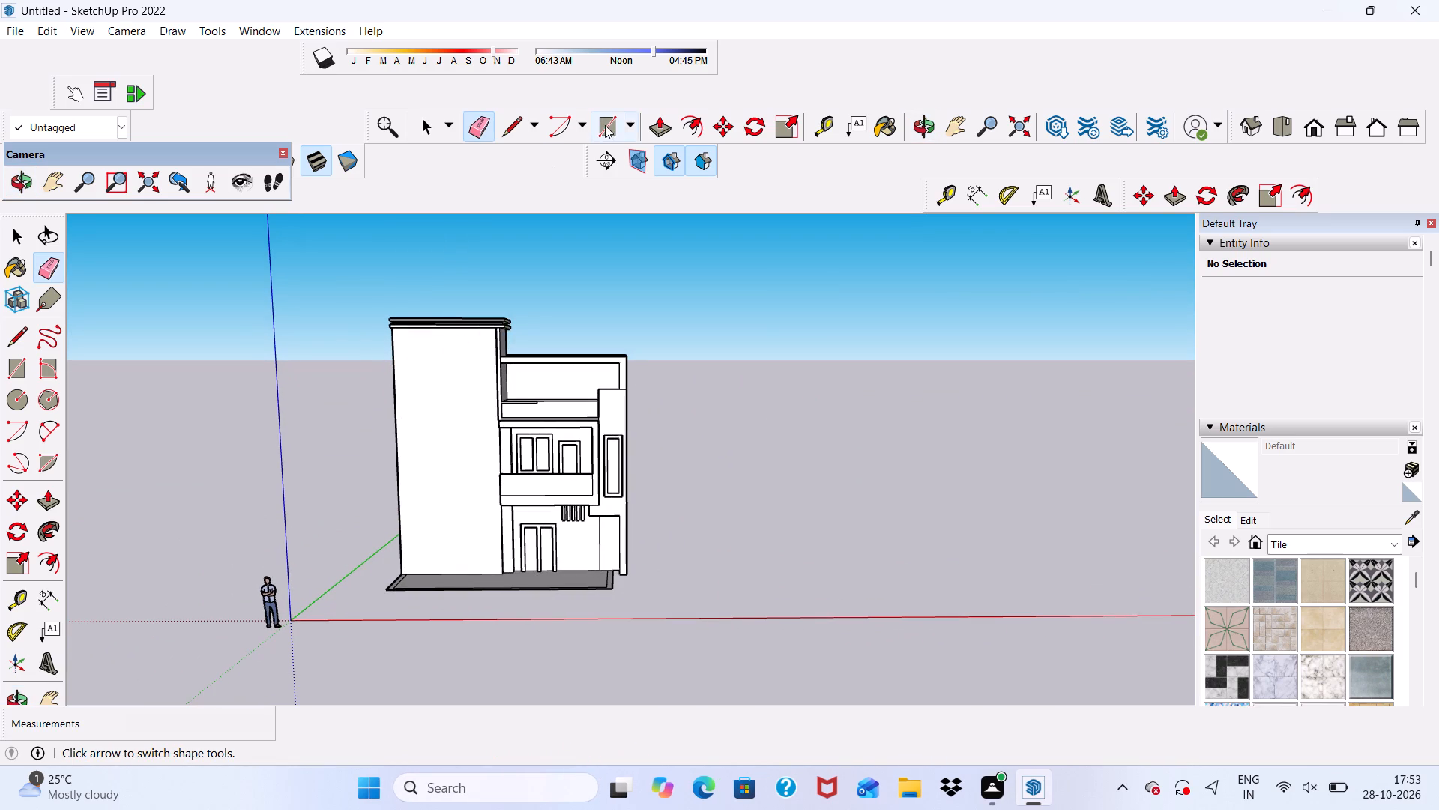
{"action": "left_click", "coordinate": [605, 125]}
{"action": "middle_click_drag", "start_coordinate": [296, 388], "coordinate": [393, 395]}
{"action": "scroll", "coordinate": [396, 397], "scroll_direction": "up", "scroll_amount": 5}
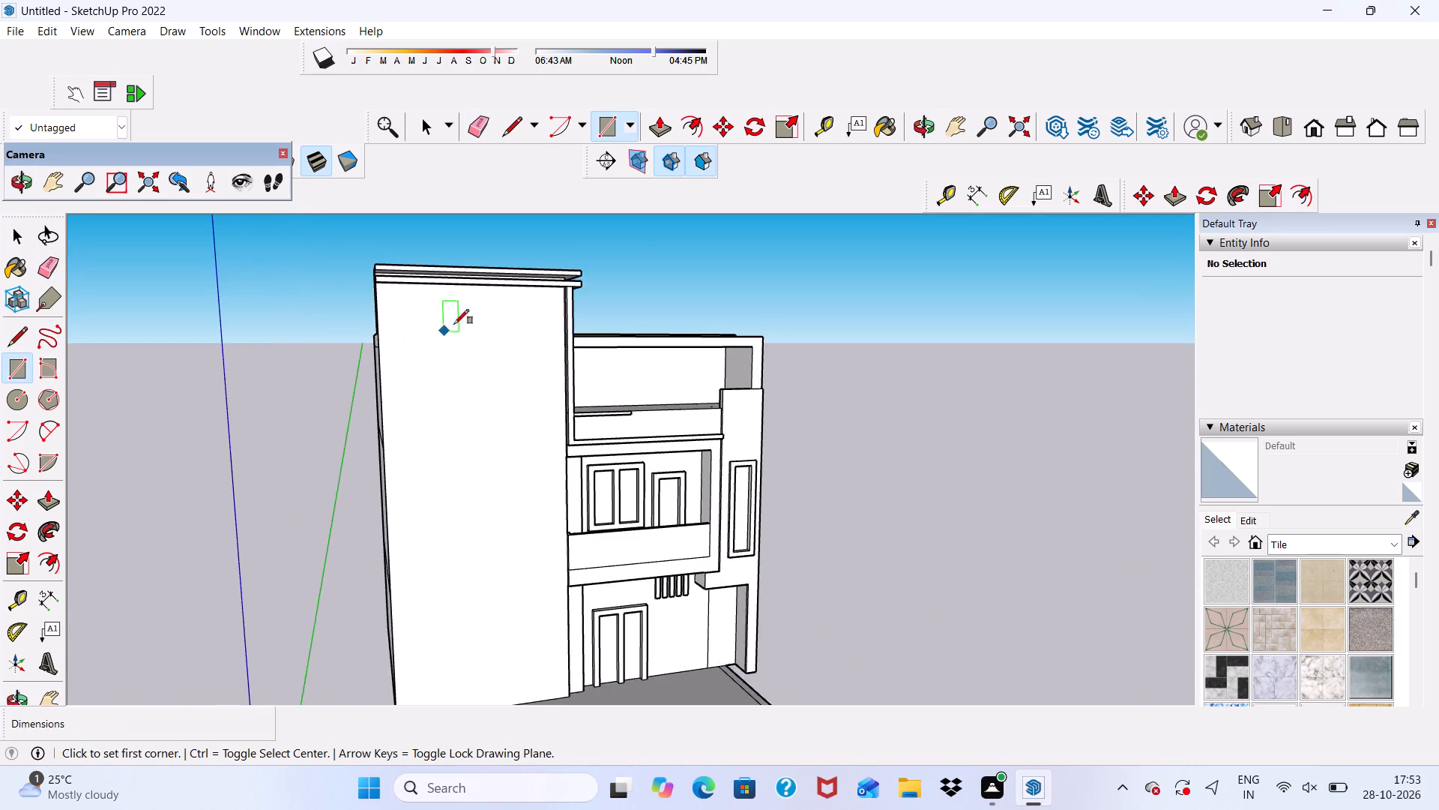
{"action": "scroll", "coordinate": [482, 312], "scroll_direction": "up", "scroll_amount": 17}
{"action": "scroll", "coordinate": [643, 232], "scroll_direction": "up", "scroll_amount": 4}
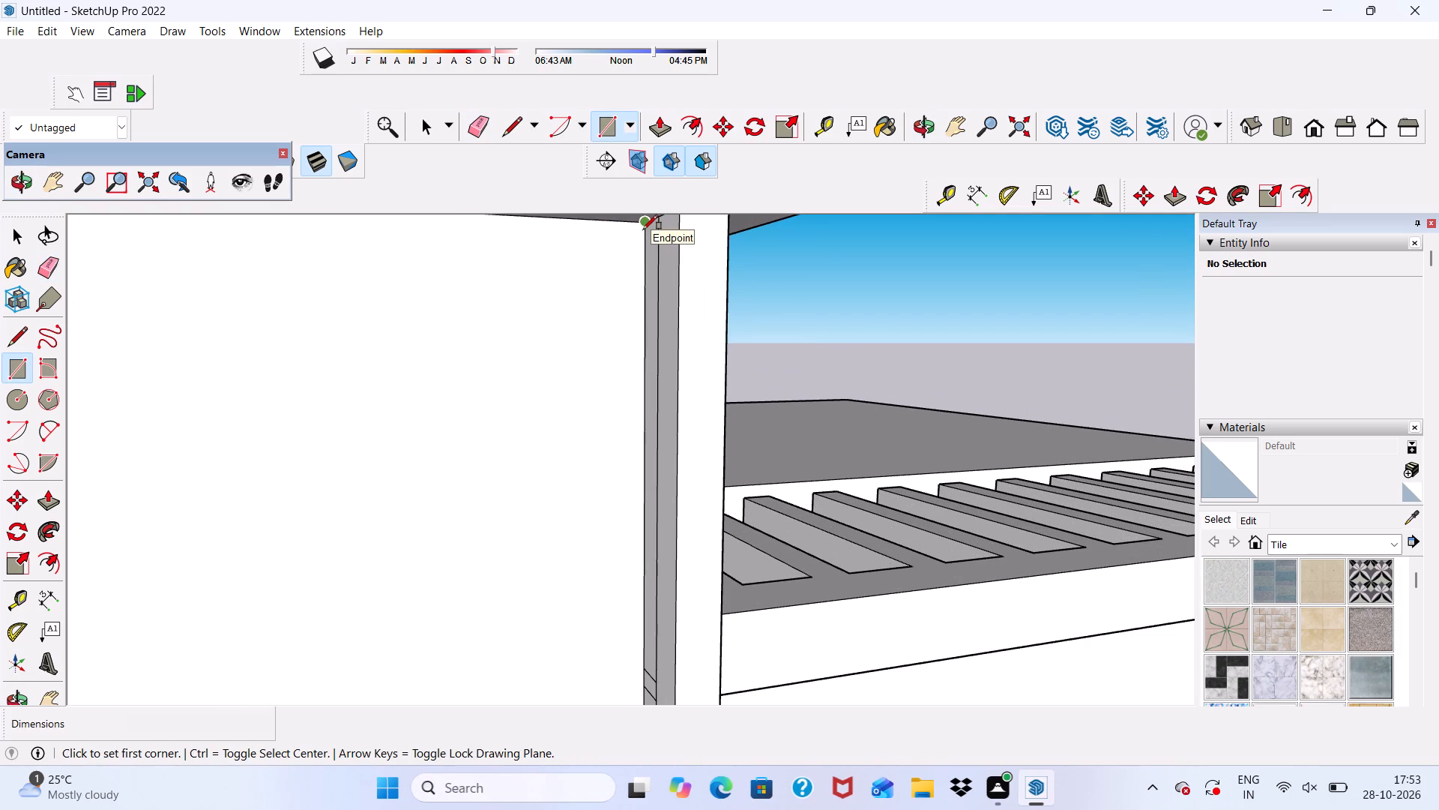
{"action": "left_click", "coordinate": [643, 229]}
{"action": "scroll", "coordinate": [454, 361], "scroll_direction": "down", "scroll_amount": 19}
{"action": "scroll", "coordinate": [359, 355], "scroll_direction": "down", "scroll_amount": 4}
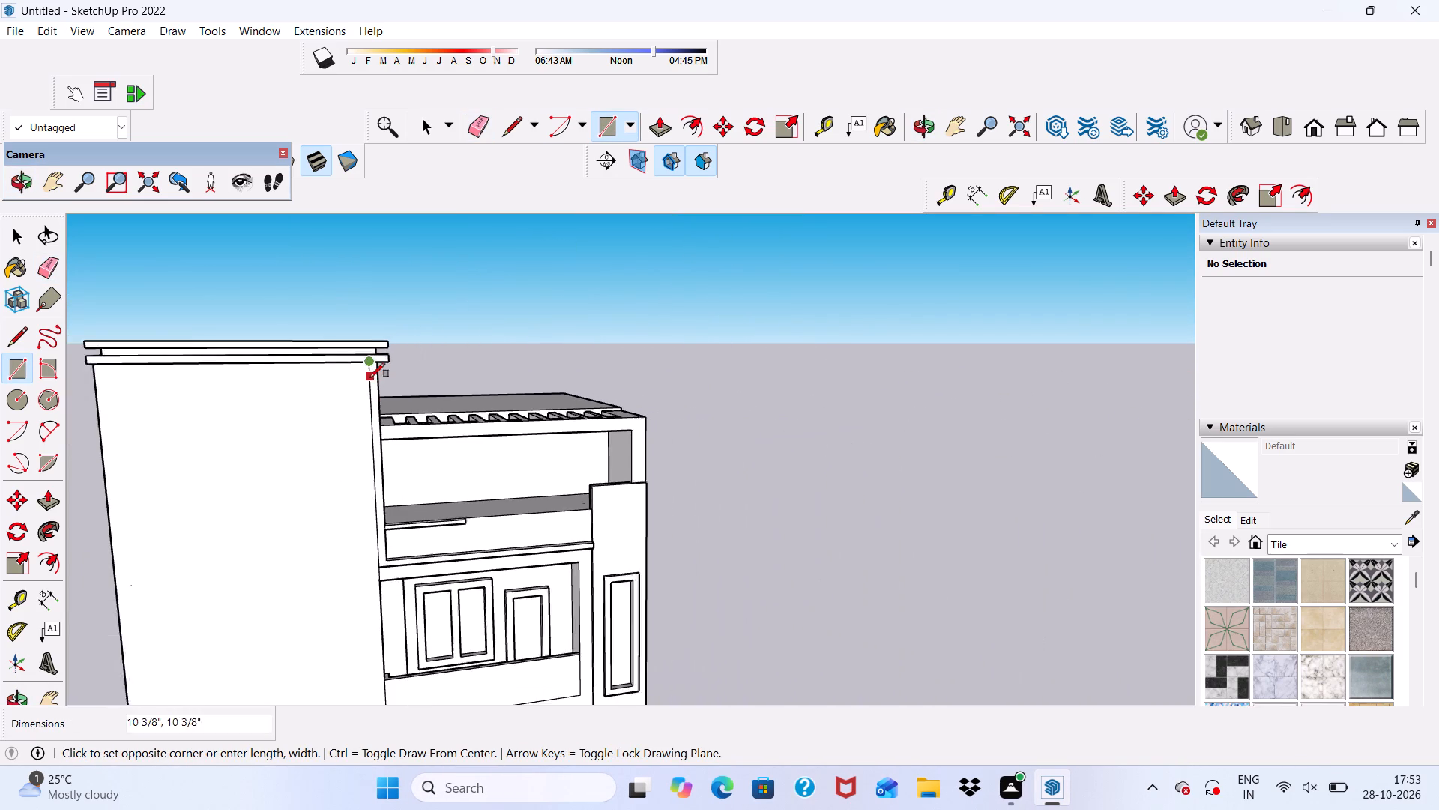
{"action": "scroll", "coordinate": [330, 580], "scroll_direction": "down", "scroll_amount": 2}
{"action": "scroll", "coordinate": [261, 484], "scroll_direction": "down", "scroll_amount": 2}
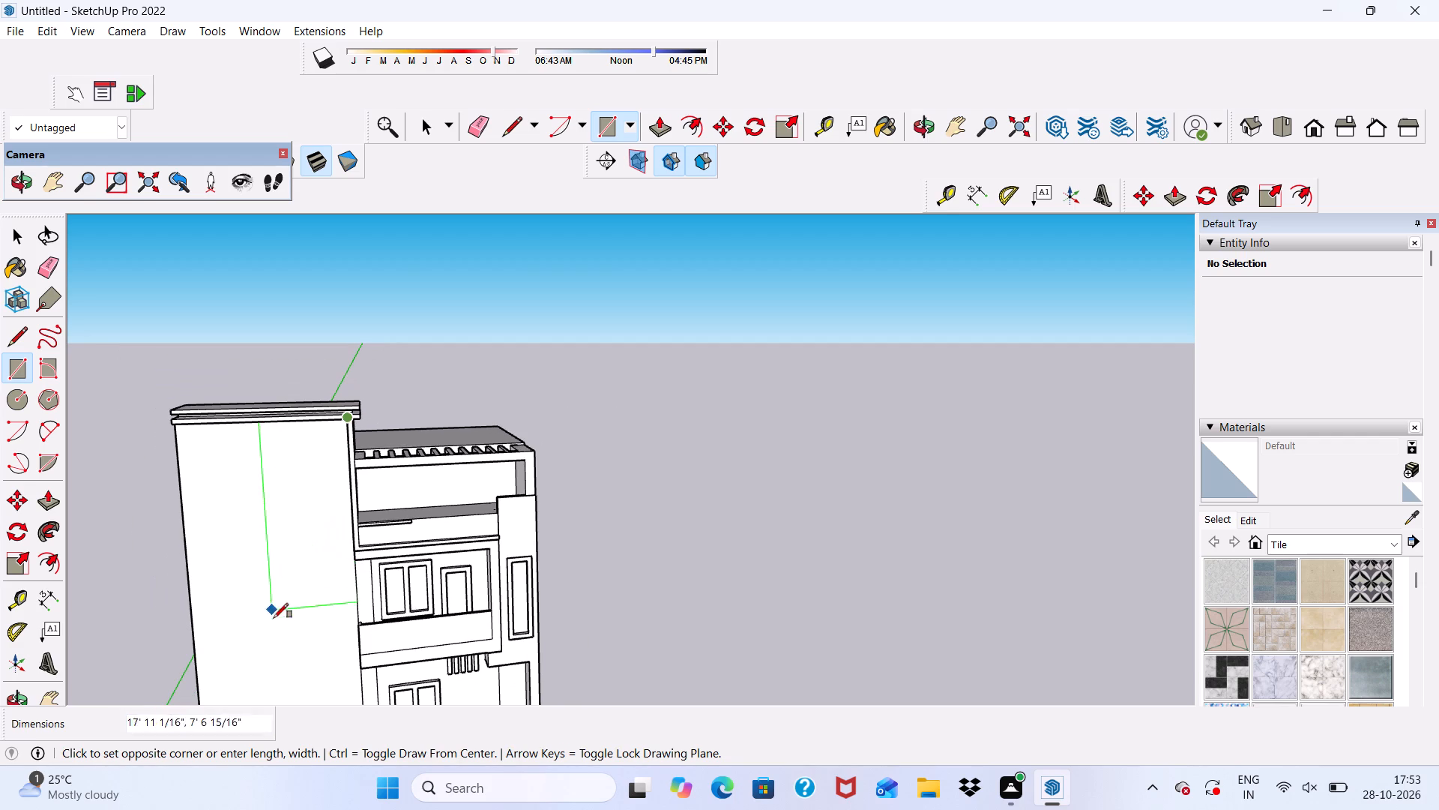
{"action": "scroll", "coordinate": [273, 632], "scroll_direction": "up", "scroll_amount": 2}
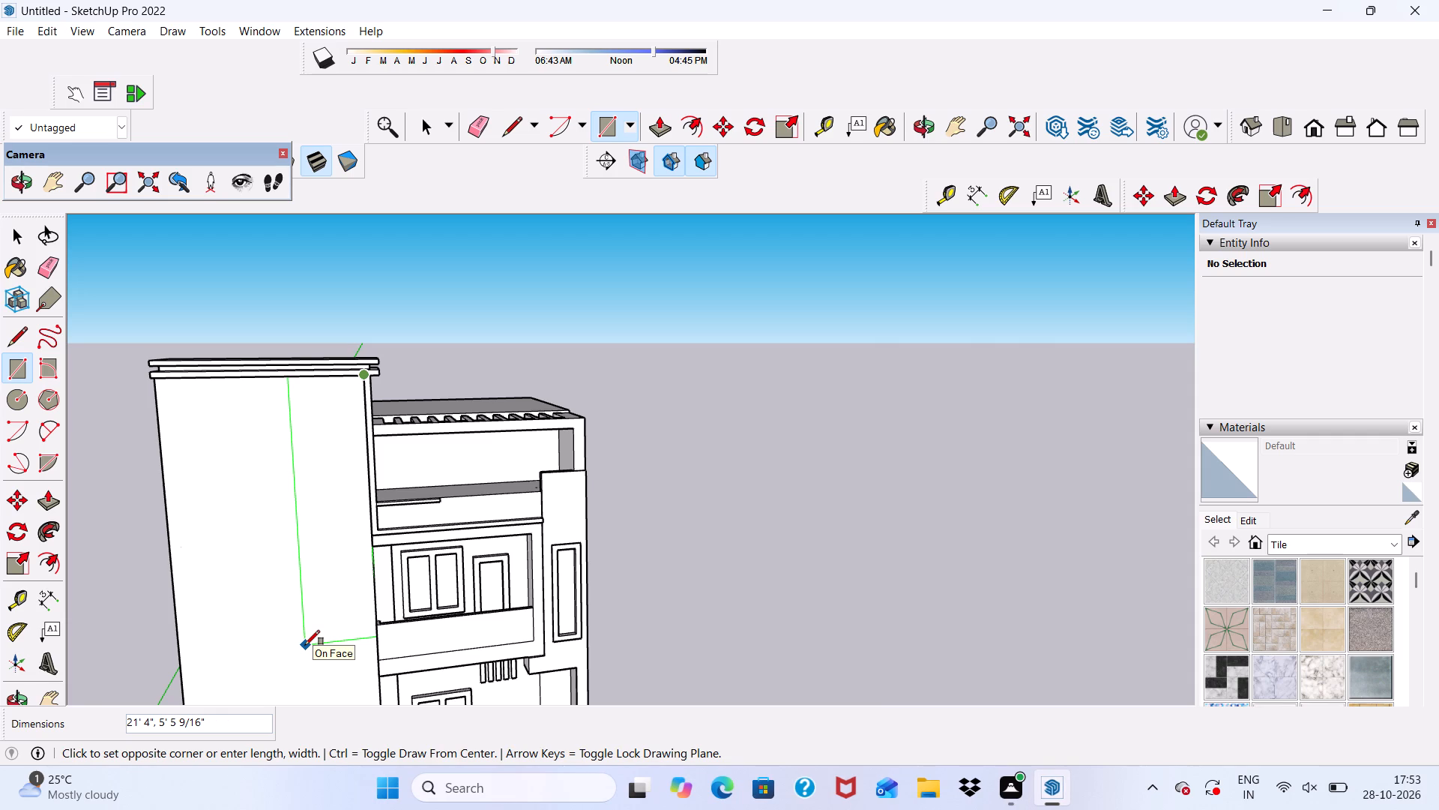
{"action": "left_click", "coordinate": [305, 635]}
Examine the new rectangle's proportions on the raised block's front wall against the whole facade.
{"action": "scroll", "coordinate": [299, 602], "scroll_direction": "down", "scroll_amount": 3}
{"action": "middle_click_drag", "start_coordinate": [311, 610], "coordinate": [267, 542]}
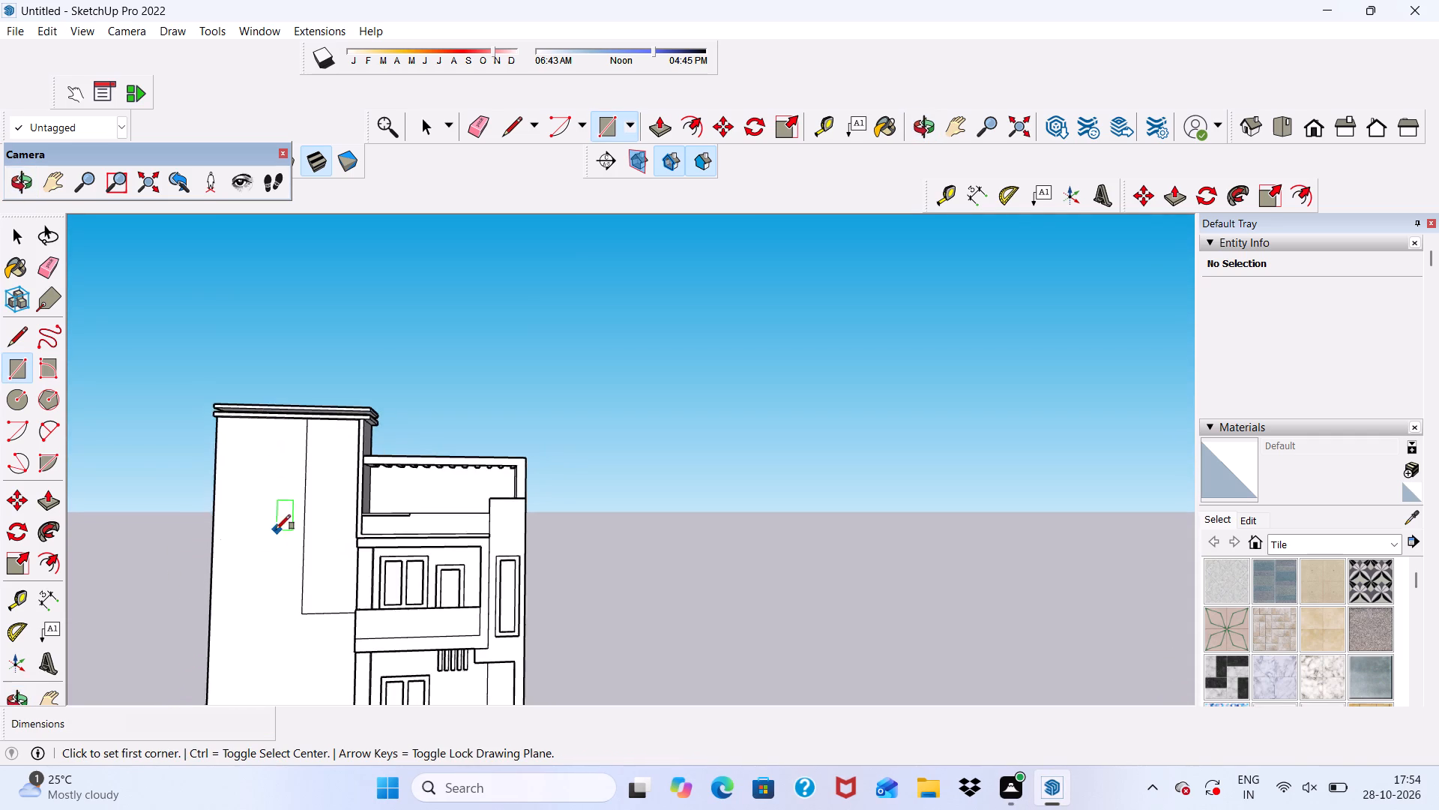
{"action": "scroll", "coordinate": [288, 509], "scroll_direction": "up", "scroll_amount": 2}
{"action": "scroll", "coordinate": [327, 448], "scroll_direction": "down", "scroll_amount": 6}
{"action": "scroll", "coordinate": [352, 556], "scroll_direction": "down", "scroll_amount": 4}
{"action": "scroll", "coordinate": [307, 523], "scroll_direction": "up", "scroll_amount": 5}
{"action": "scroll", "coordinate": [321, 518], "scroll_direction": "down", "scroll_amount": 1}
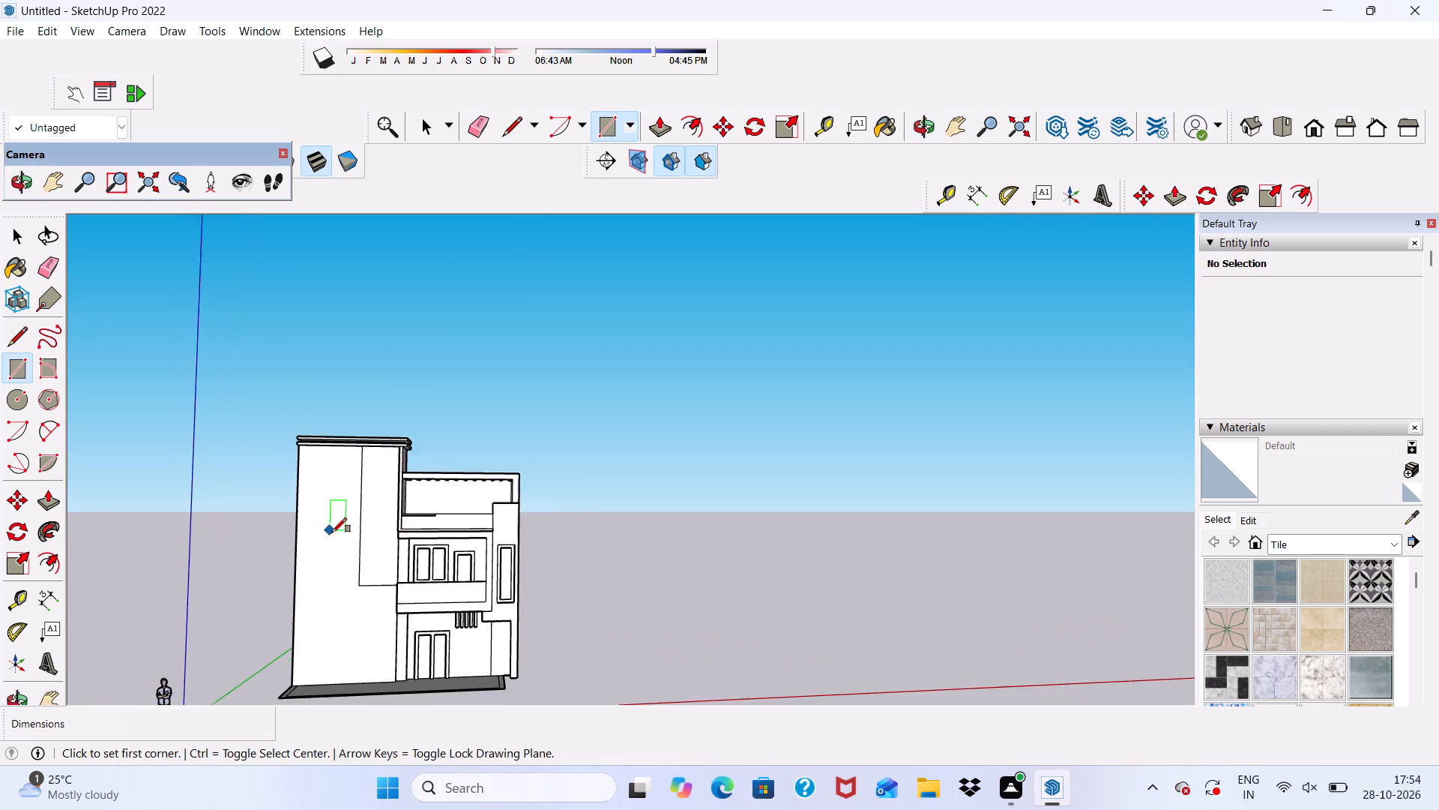
{"action": "scroll", "coordinate": [333, 519], "scroll_direction": "up", "scroll_amount": 8}
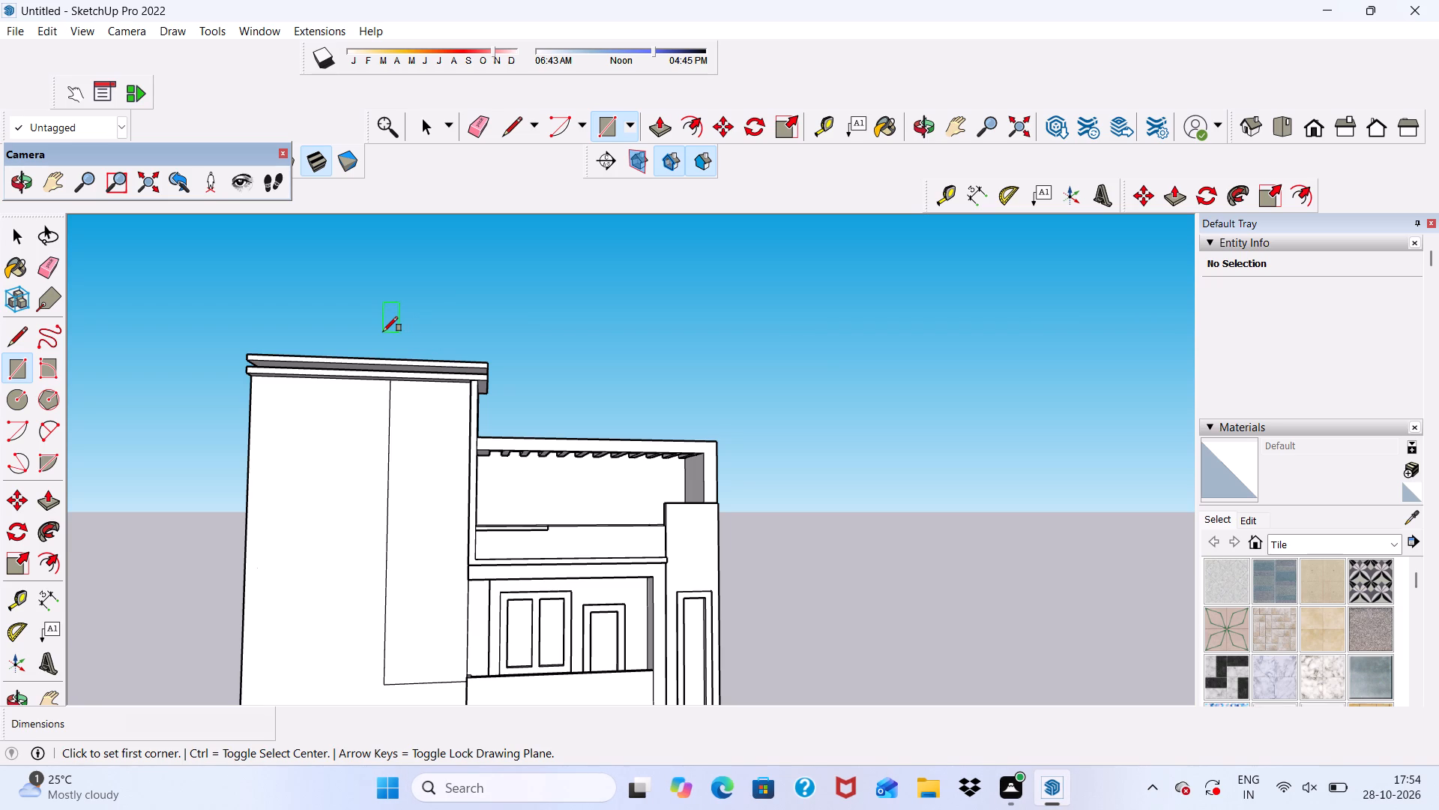
{"action": "scroll", "coordinate": [422, 349], "scroll_direction": "up", "scroll_amount": 1}
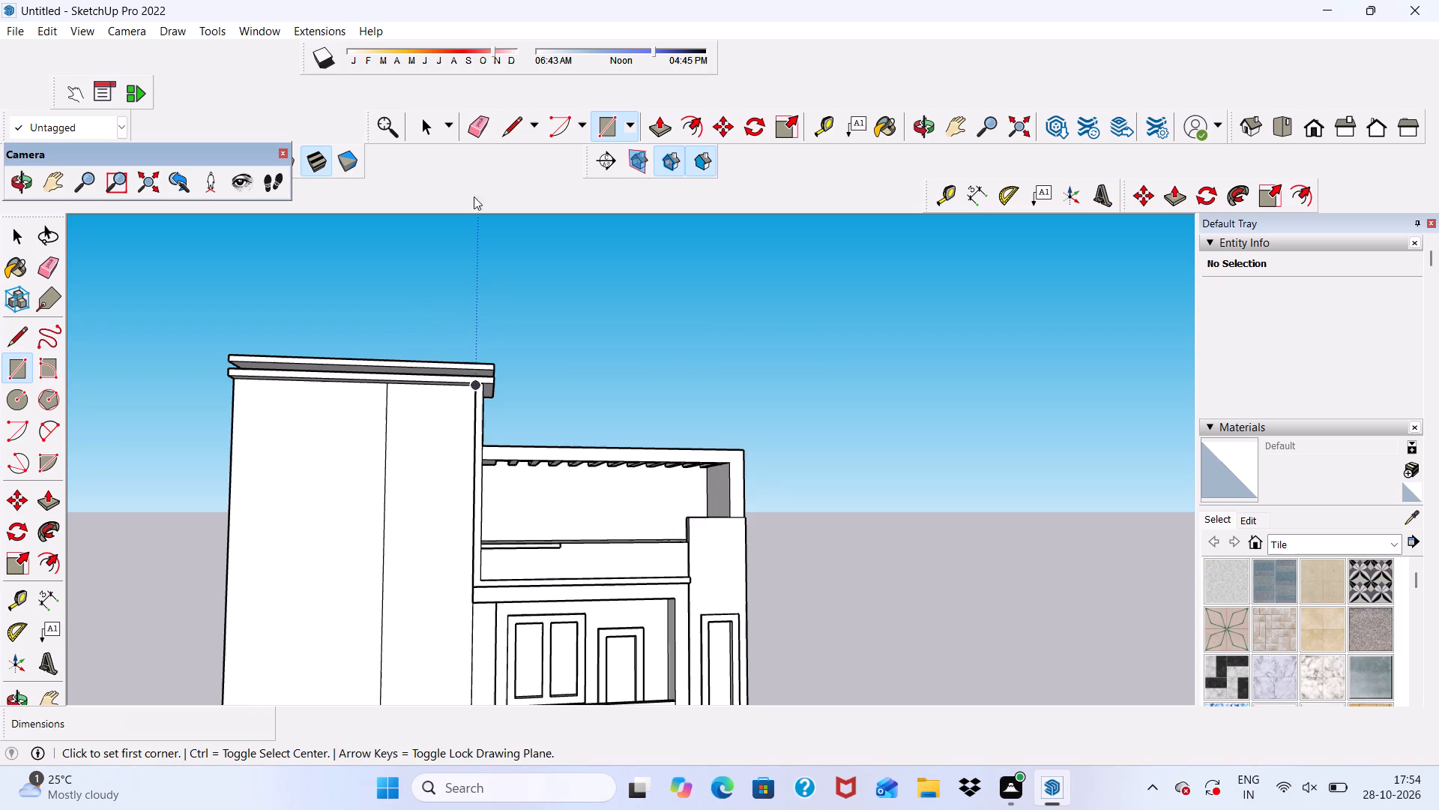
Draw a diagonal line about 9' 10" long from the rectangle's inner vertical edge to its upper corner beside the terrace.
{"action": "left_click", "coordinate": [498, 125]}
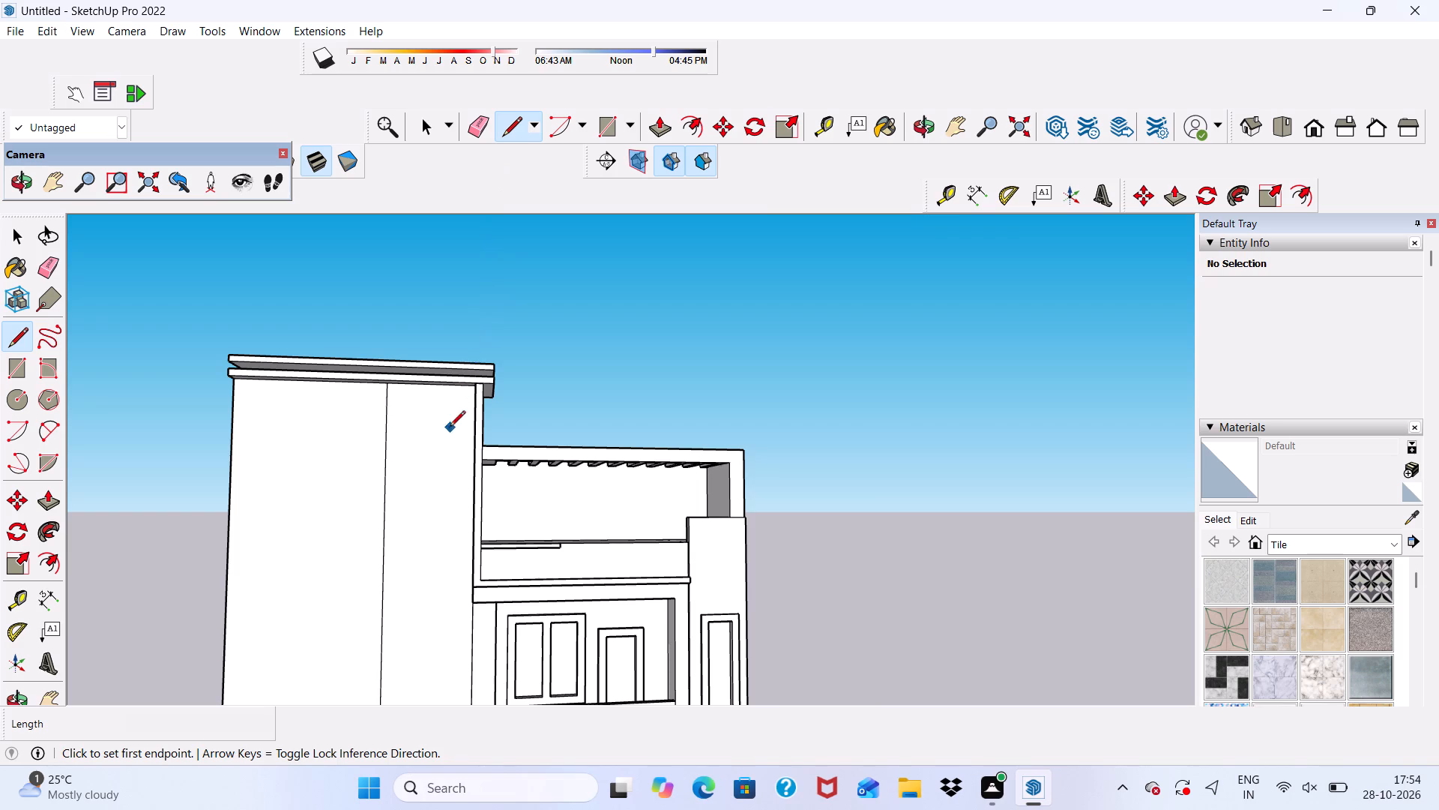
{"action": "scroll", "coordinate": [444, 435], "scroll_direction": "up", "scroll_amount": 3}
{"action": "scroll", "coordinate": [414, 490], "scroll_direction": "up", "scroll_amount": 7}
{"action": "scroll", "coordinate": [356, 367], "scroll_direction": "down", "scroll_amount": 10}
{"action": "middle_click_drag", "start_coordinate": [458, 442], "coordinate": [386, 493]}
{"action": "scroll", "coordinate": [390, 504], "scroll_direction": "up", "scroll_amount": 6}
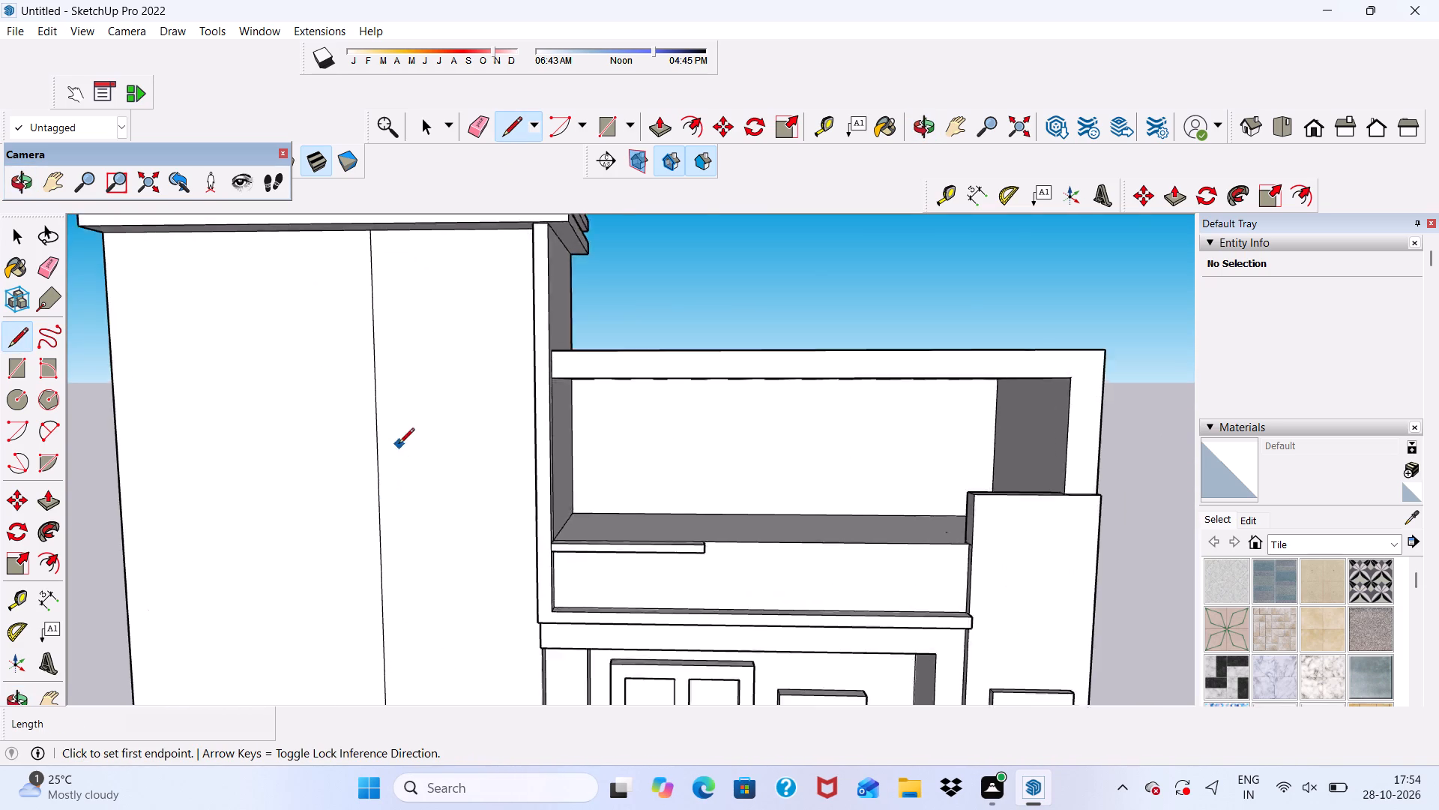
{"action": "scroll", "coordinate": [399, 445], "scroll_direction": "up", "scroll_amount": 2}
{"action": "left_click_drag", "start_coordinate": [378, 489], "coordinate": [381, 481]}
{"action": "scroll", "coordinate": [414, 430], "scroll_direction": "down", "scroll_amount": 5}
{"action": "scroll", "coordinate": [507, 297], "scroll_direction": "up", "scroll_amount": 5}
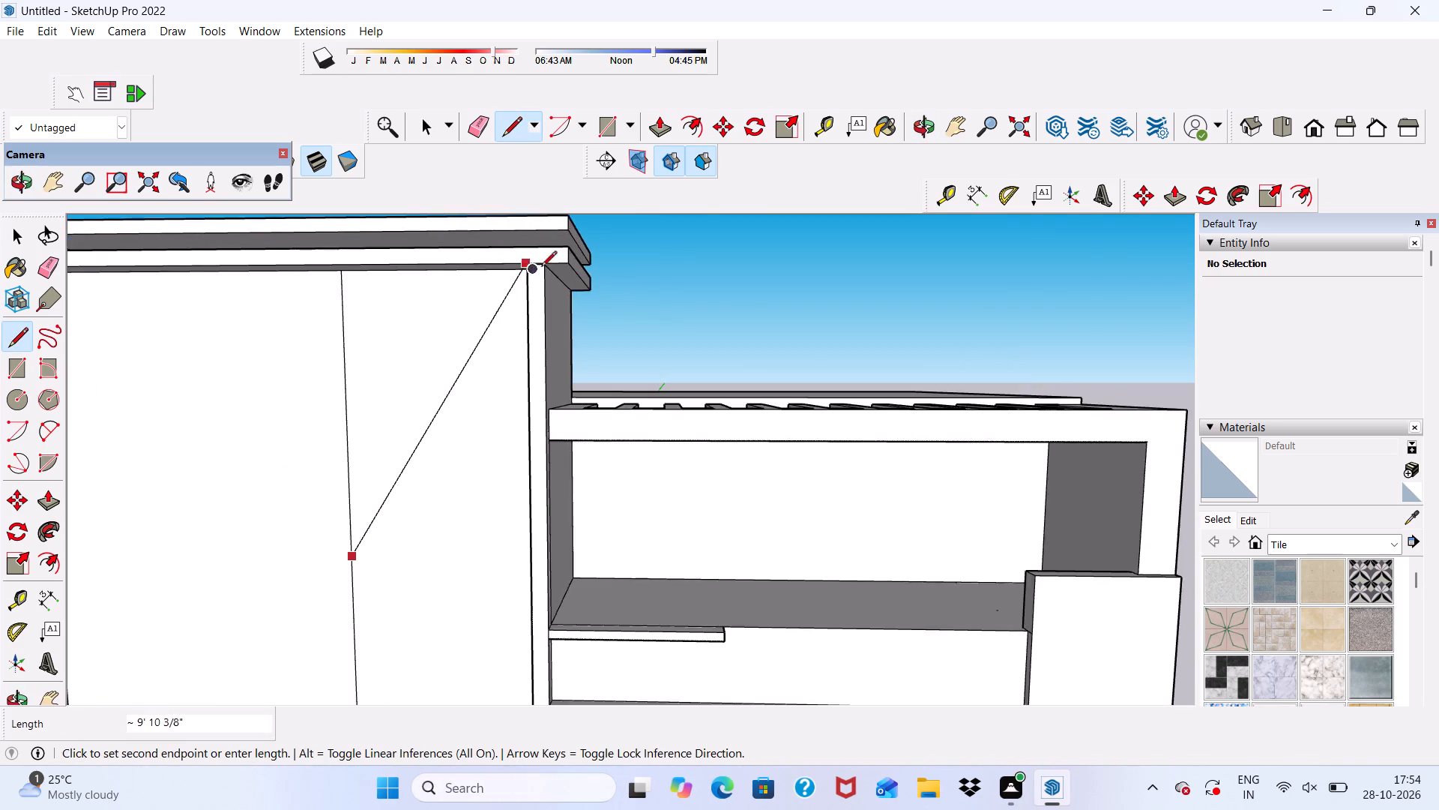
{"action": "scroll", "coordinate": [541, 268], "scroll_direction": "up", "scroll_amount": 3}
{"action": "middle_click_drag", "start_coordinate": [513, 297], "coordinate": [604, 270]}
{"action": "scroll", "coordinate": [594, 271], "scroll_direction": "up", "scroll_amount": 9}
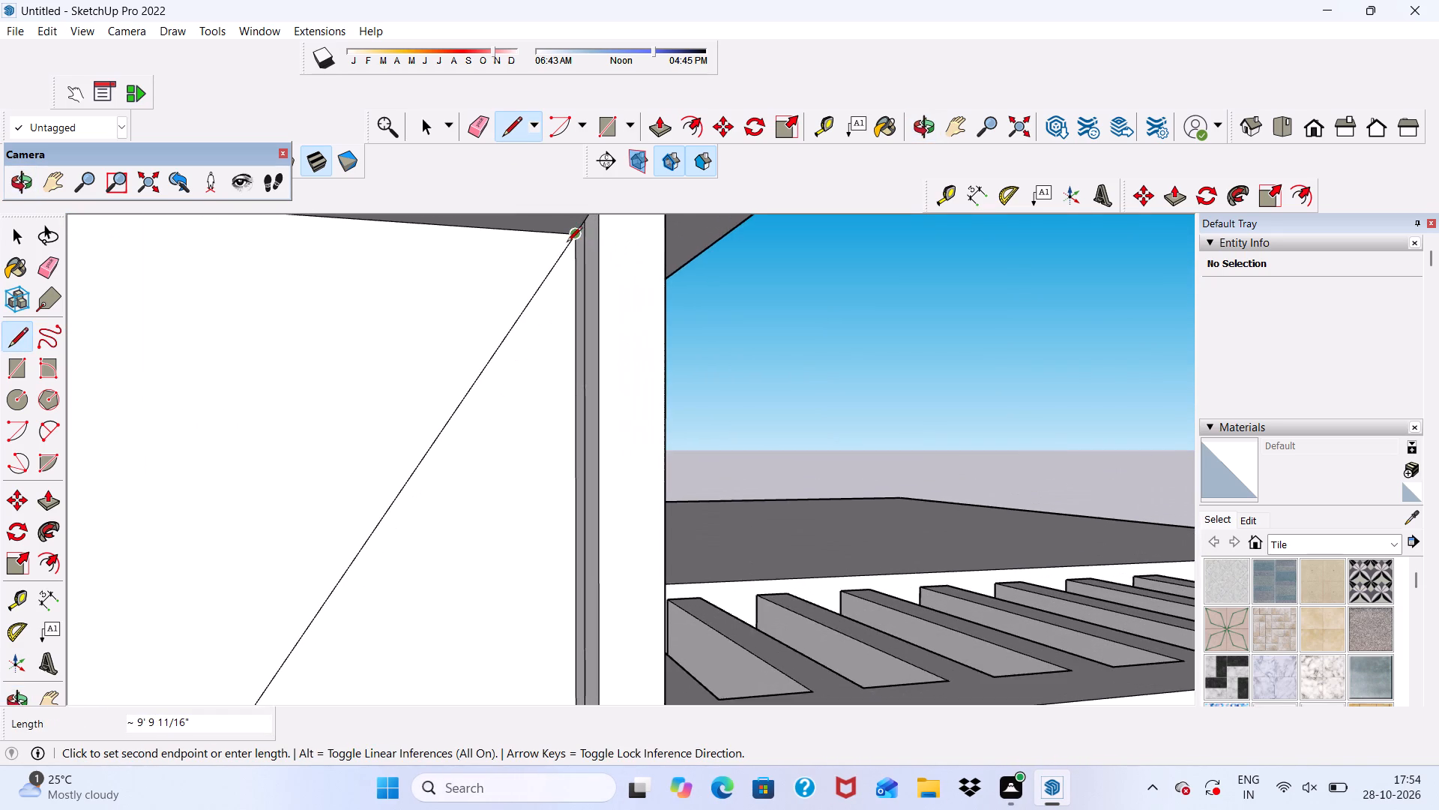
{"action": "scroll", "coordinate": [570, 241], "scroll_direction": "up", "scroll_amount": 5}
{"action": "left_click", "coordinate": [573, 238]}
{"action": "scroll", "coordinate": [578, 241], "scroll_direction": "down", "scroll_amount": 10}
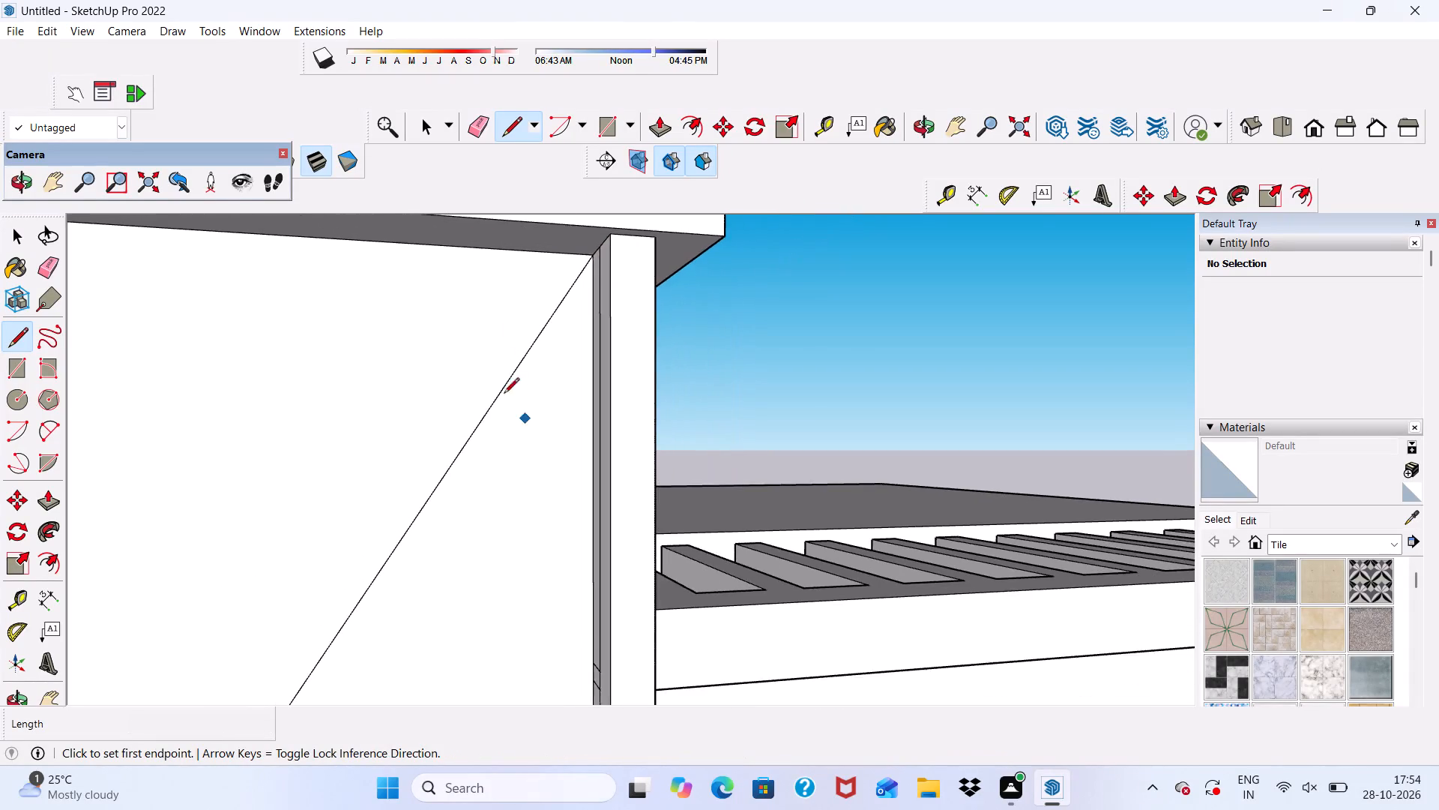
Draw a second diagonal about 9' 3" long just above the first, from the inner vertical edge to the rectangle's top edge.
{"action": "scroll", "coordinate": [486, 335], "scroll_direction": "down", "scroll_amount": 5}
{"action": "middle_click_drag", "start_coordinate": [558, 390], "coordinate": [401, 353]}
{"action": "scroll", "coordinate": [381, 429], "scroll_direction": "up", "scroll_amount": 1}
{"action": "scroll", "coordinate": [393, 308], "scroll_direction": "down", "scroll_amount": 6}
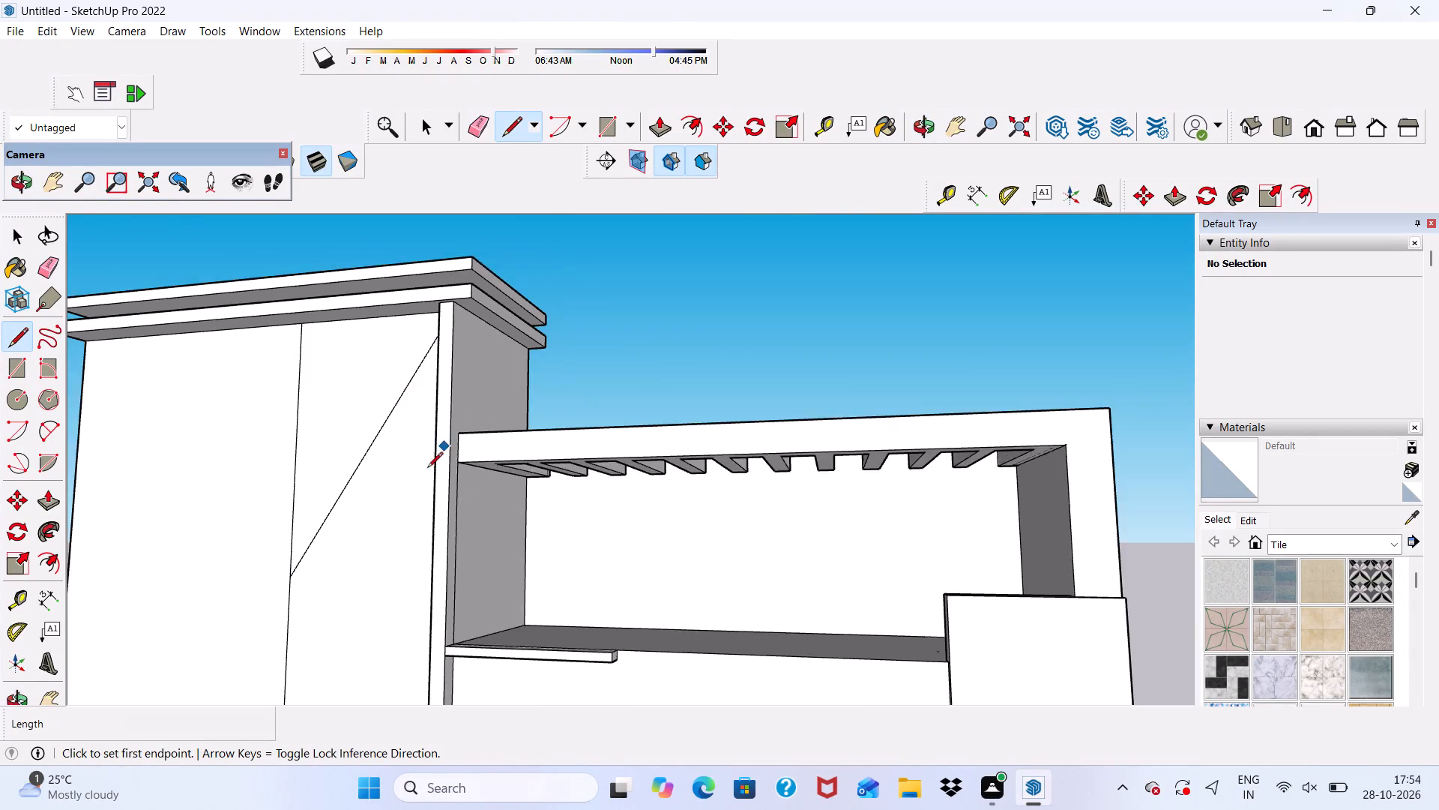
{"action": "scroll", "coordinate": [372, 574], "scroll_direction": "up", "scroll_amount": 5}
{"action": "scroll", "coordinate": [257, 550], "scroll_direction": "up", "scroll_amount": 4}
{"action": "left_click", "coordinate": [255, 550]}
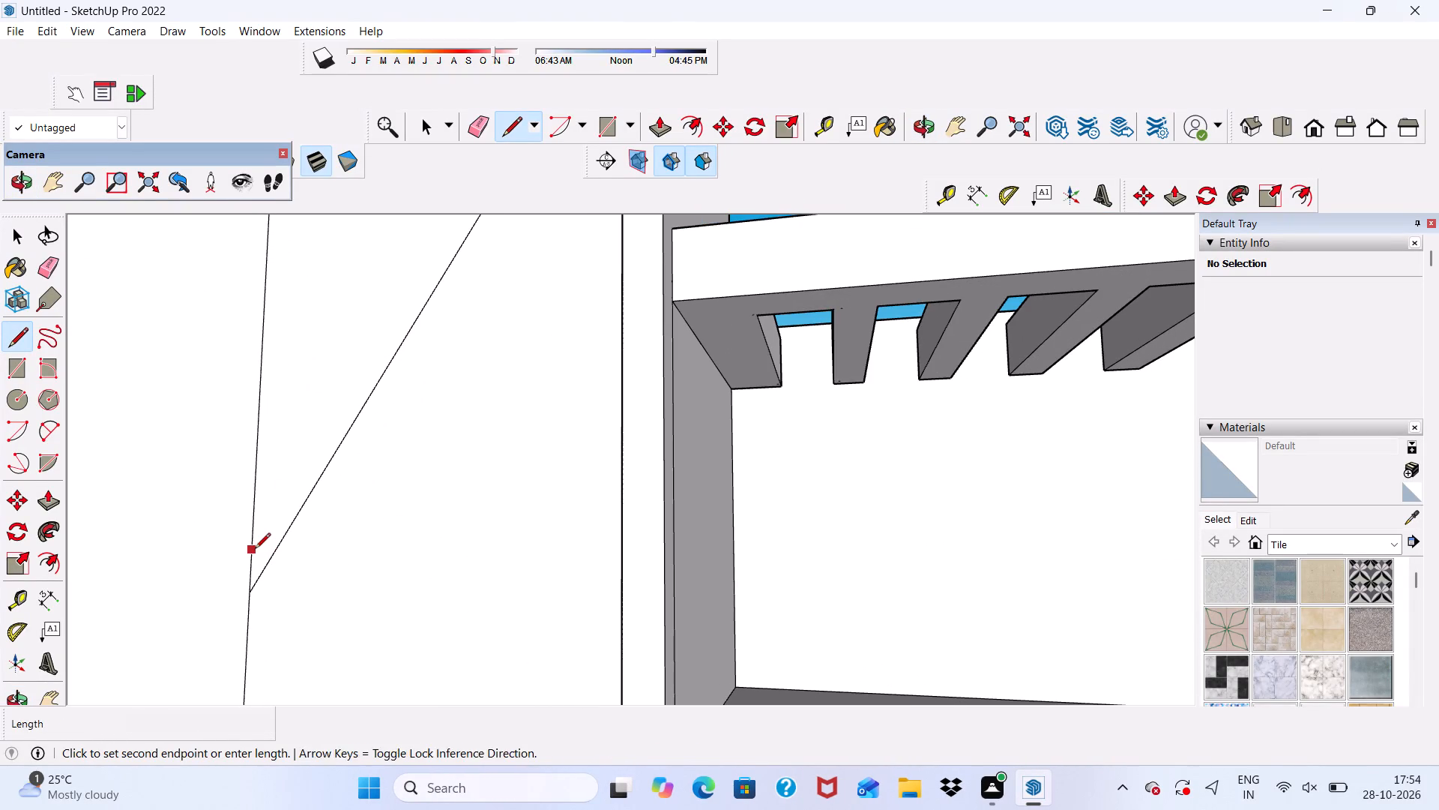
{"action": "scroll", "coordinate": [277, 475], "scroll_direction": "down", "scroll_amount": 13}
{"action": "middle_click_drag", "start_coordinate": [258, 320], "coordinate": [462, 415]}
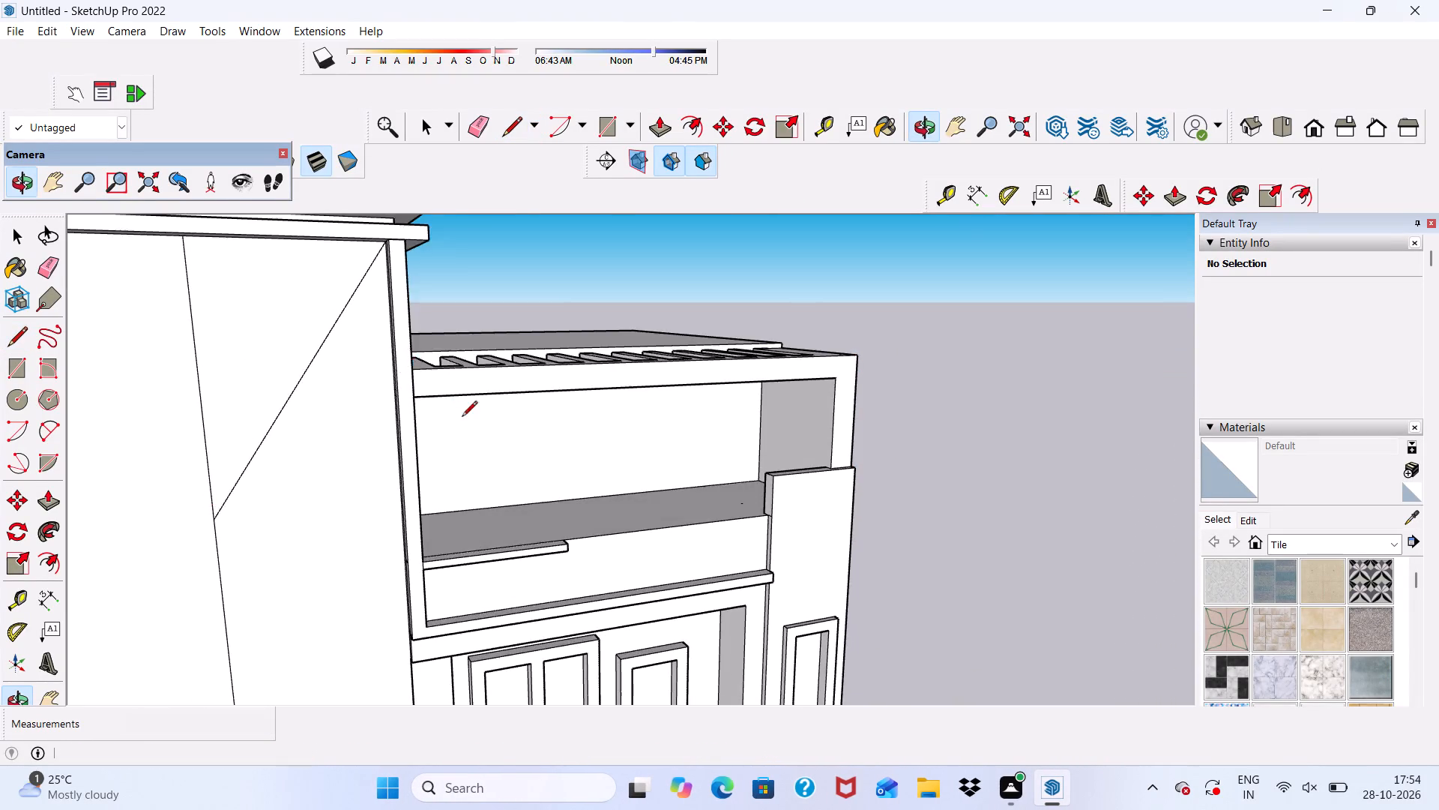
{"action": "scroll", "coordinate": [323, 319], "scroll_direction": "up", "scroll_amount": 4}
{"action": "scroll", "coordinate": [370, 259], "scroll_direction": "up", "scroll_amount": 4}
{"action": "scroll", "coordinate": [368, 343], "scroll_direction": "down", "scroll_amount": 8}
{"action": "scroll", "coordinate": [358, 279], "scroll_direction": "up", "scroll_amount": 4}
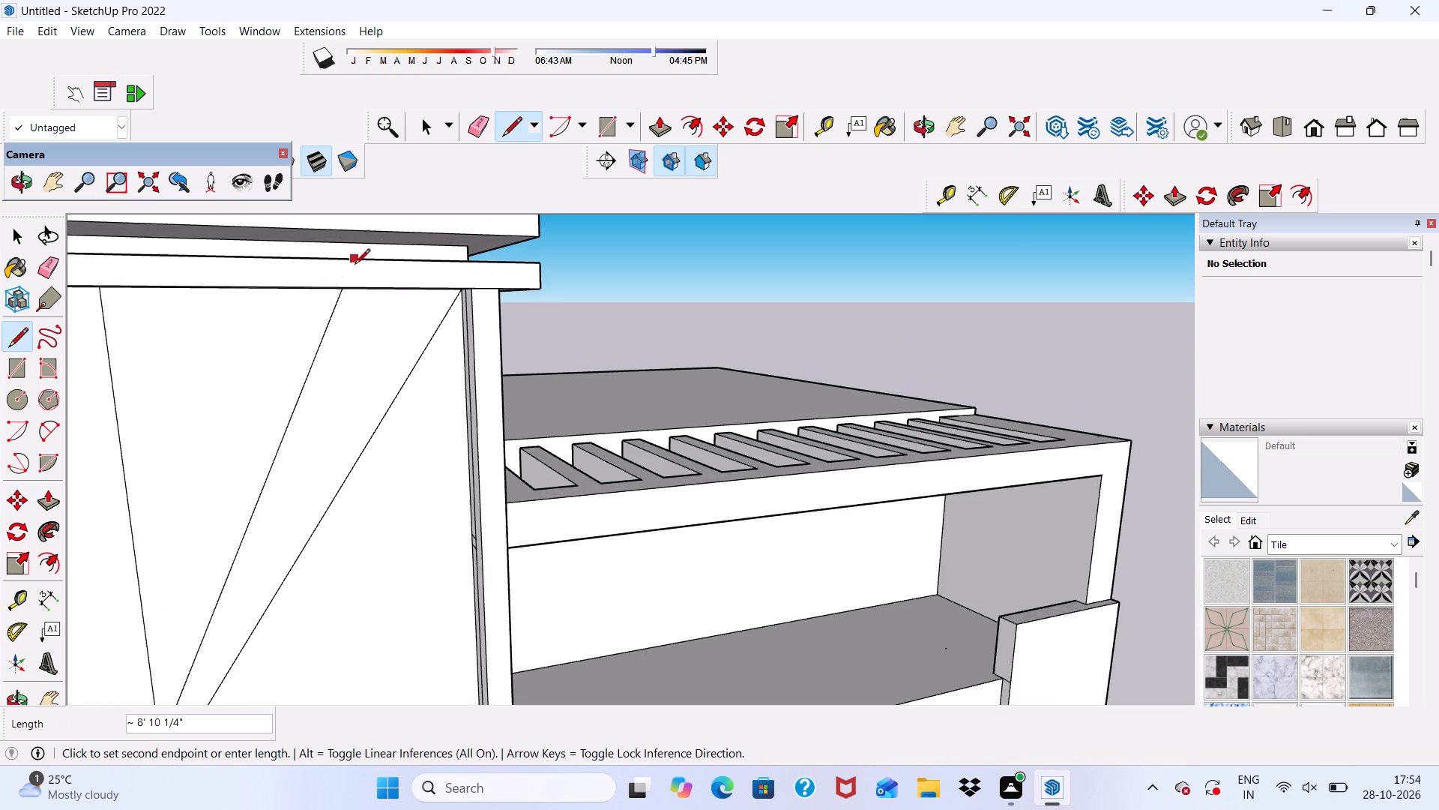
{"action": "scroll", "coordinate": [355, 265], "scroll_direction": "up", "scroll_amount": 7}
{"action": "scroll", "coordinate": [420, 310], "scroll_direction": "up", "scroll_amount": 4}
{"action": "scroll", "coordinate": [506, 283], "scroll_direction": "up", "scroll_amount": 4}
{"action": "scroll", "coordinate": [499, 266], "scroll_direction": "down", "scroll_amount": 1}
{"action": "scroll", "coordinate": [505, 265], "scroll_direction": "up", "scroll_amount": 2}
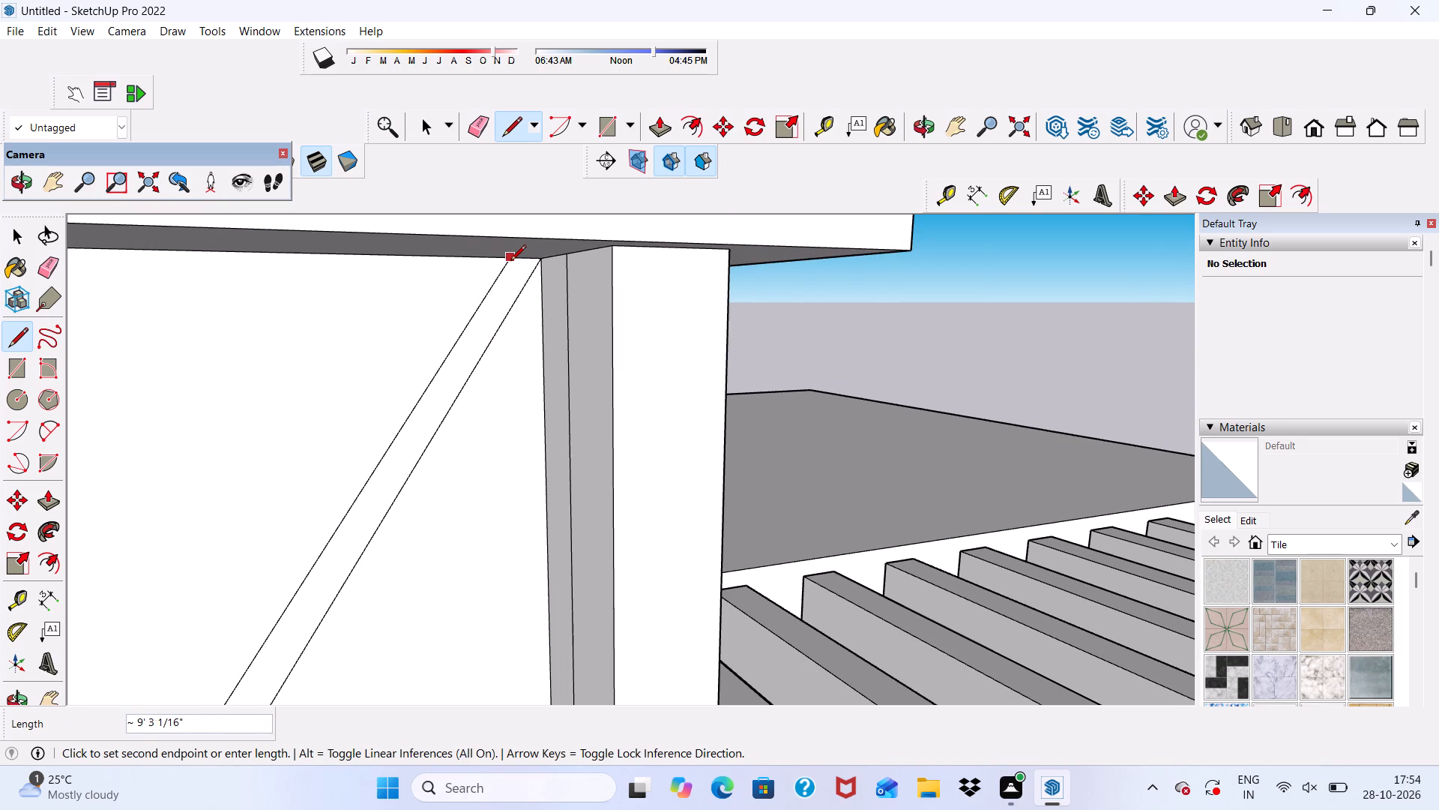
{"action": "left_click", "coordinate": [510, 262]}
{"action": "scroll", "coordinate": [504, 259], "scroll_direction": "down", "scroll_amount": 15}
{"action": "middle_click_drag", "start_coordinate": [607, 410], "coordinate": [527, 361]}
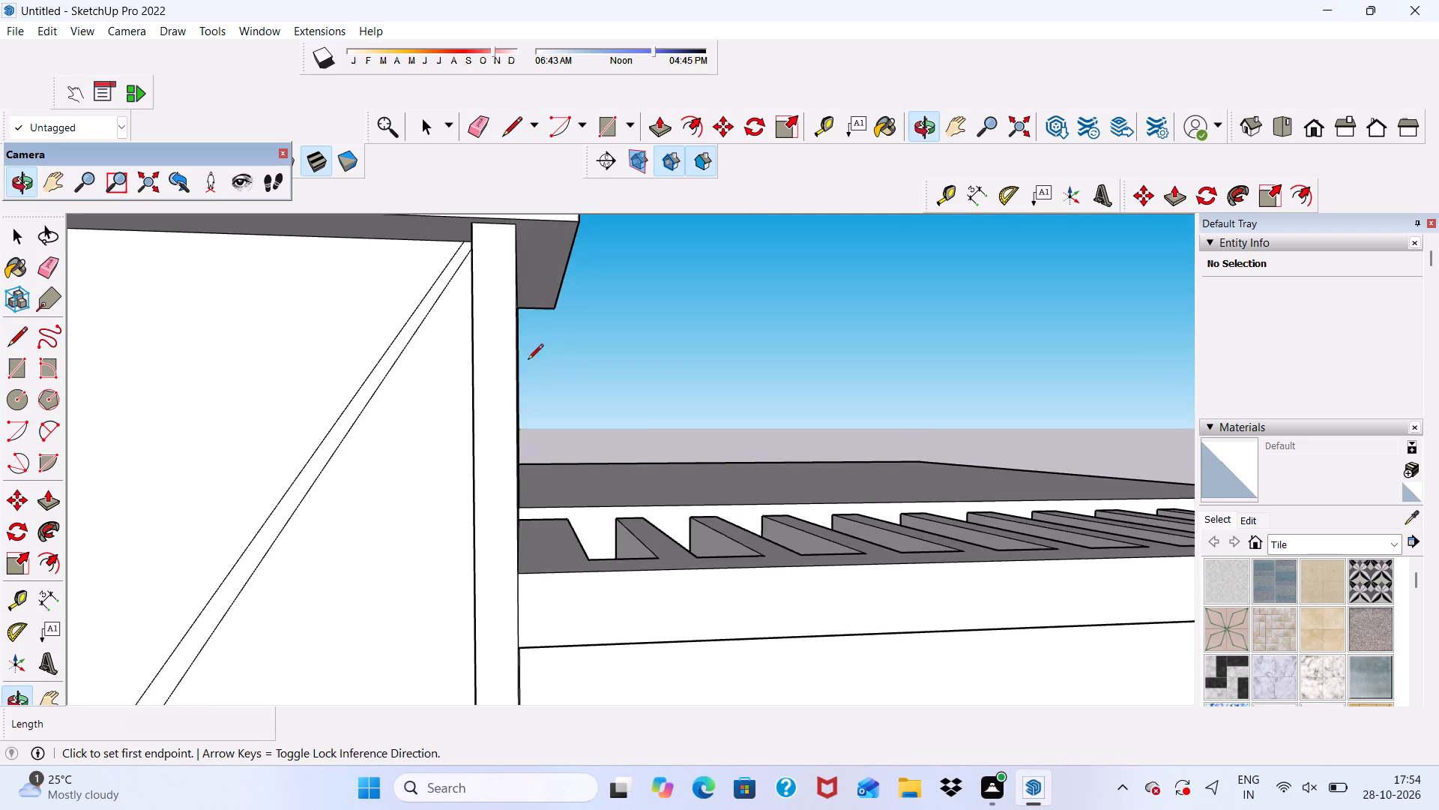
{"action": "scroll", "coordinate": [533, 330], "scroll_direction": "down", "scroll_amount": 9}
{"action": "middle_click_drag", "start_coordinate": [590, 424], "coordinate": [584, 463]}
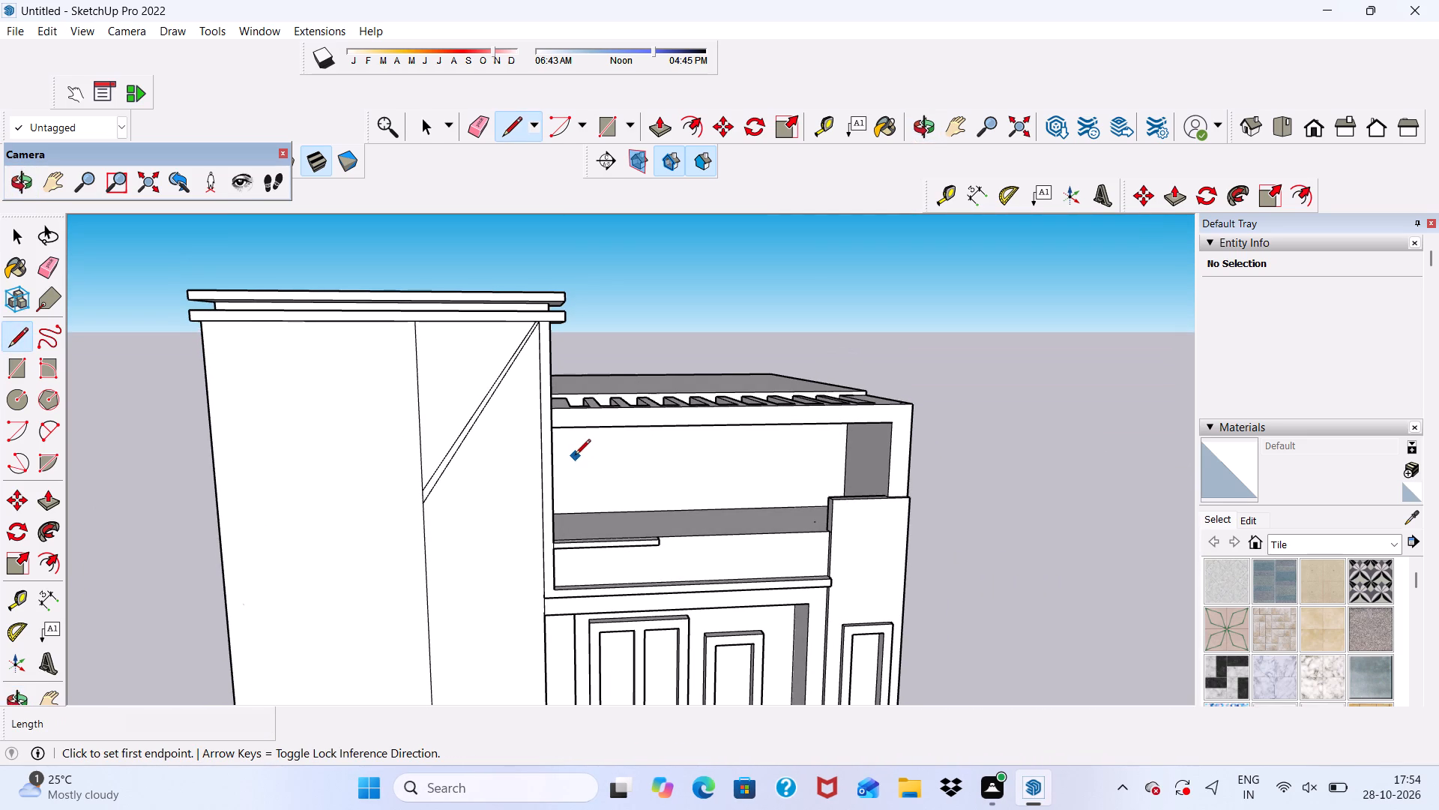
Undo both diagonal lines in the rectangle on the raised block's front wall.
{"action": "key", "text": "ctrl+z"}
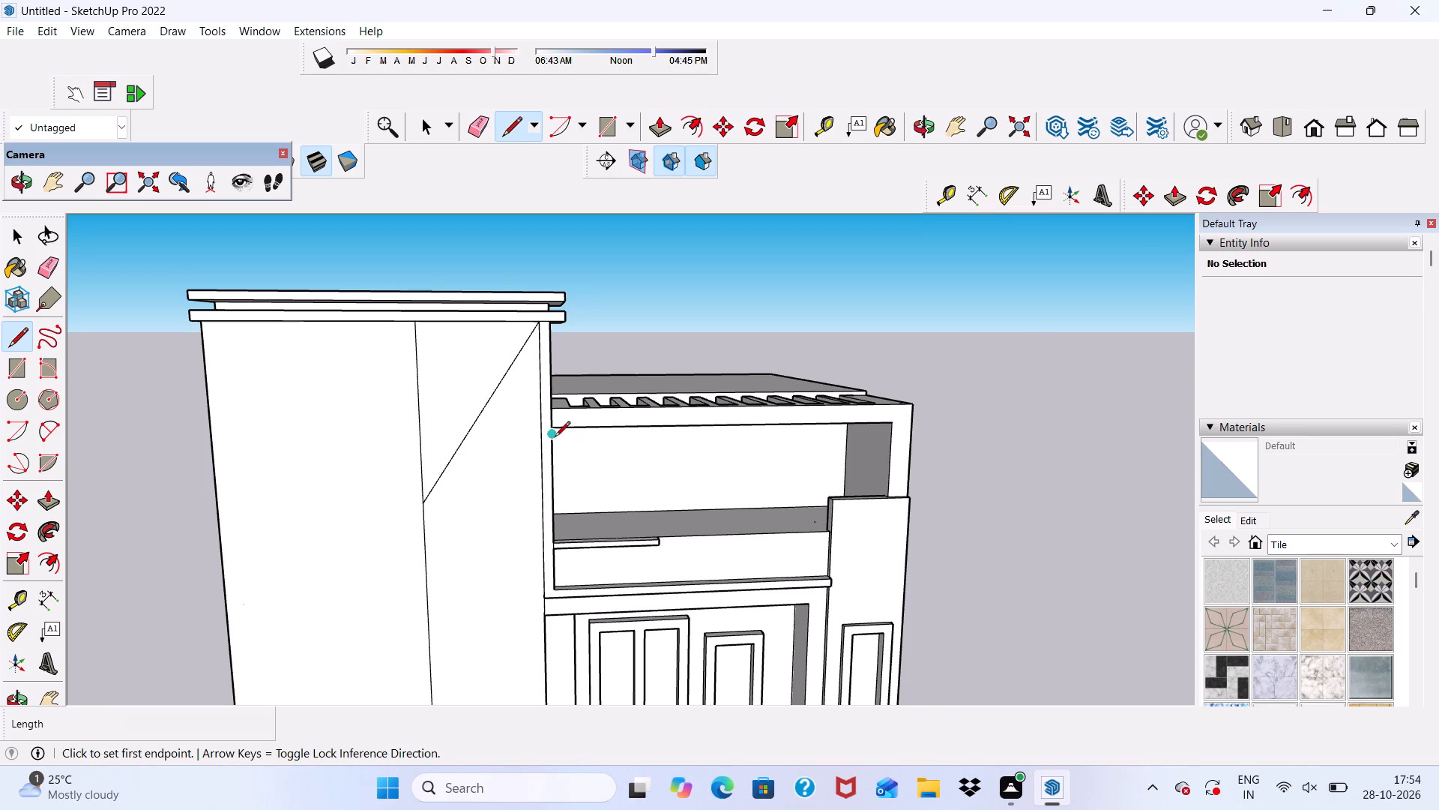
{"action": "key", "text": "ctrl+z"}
Draw a diagonal line about 8' long from higher up the rectangle's inner vertical edge to its upper corner beside the terrace.
{"action": "scroll", "coordinate": [417, 528], "scroll_direction": "up", "scroll_amount": 5}
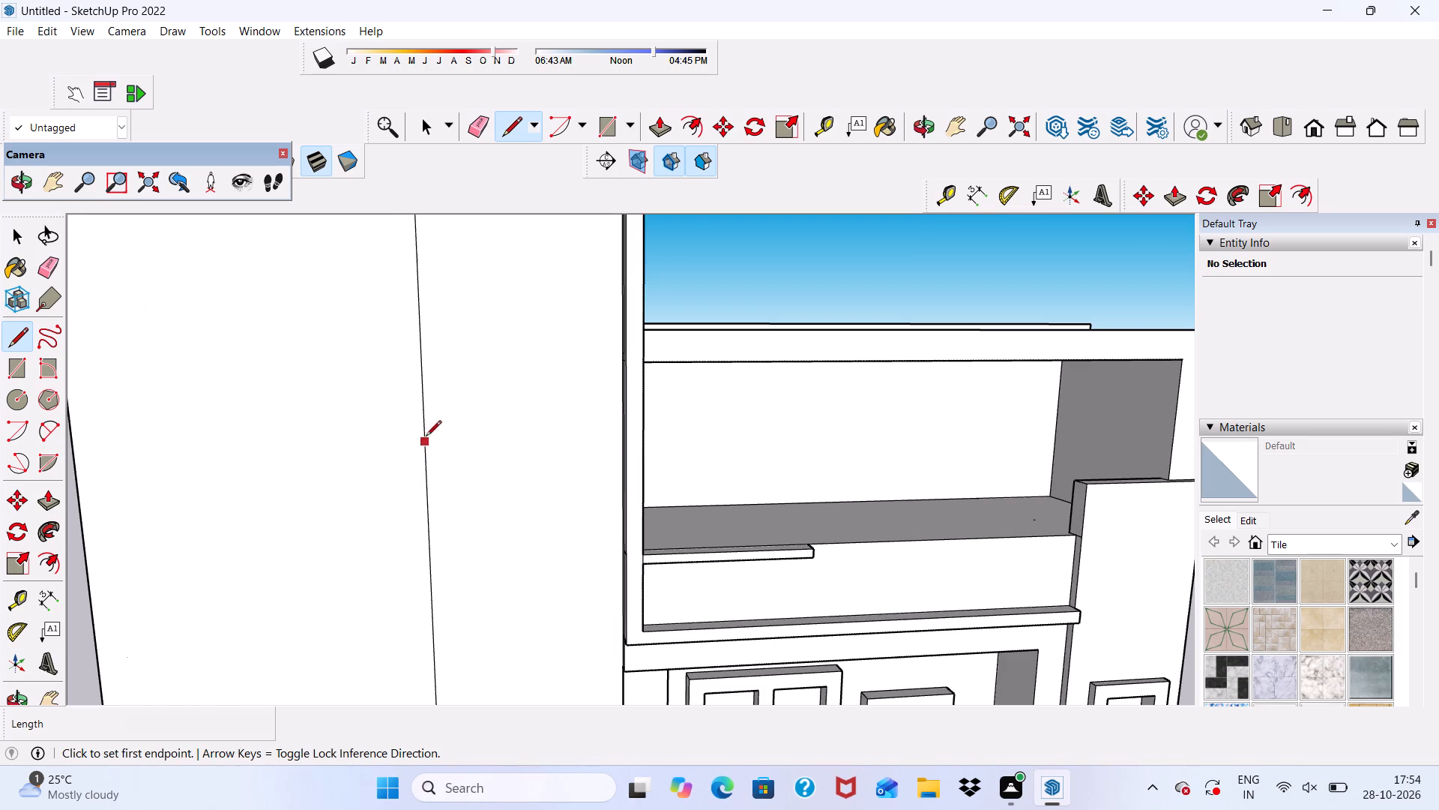
{"action": "left_click", "coordinate": [418, 406]}
{"action": "scroll", "coordinate": [465, 435], "scroll_direction": "down", "scroll_amount": 10}
{"action": "scroll", "coordinate": [537, 371], "scroll_direction": "up", "scroll_amount": 2}
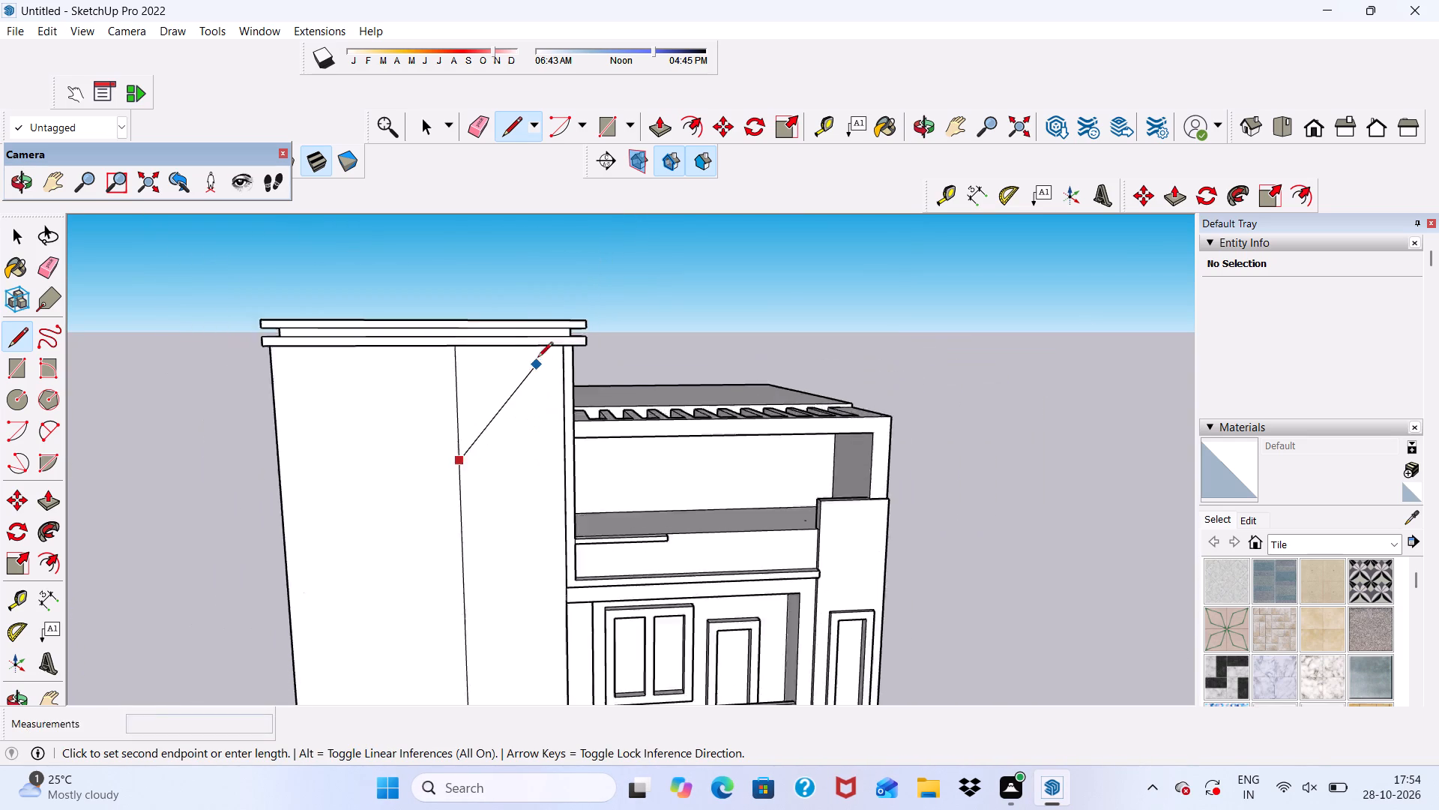
{"action": "scroll", "coordinate": [537, 358], "scroll_direction": "up", "scroll_amount": 9}
{"action": "middle_click_drag", "start_coordinate": [577, 390], "coordinate": [610, 339]}
{"action": "scroll", "coordinate": [611, 340], "scroll_direction": "up", "scroll_amount": 12}
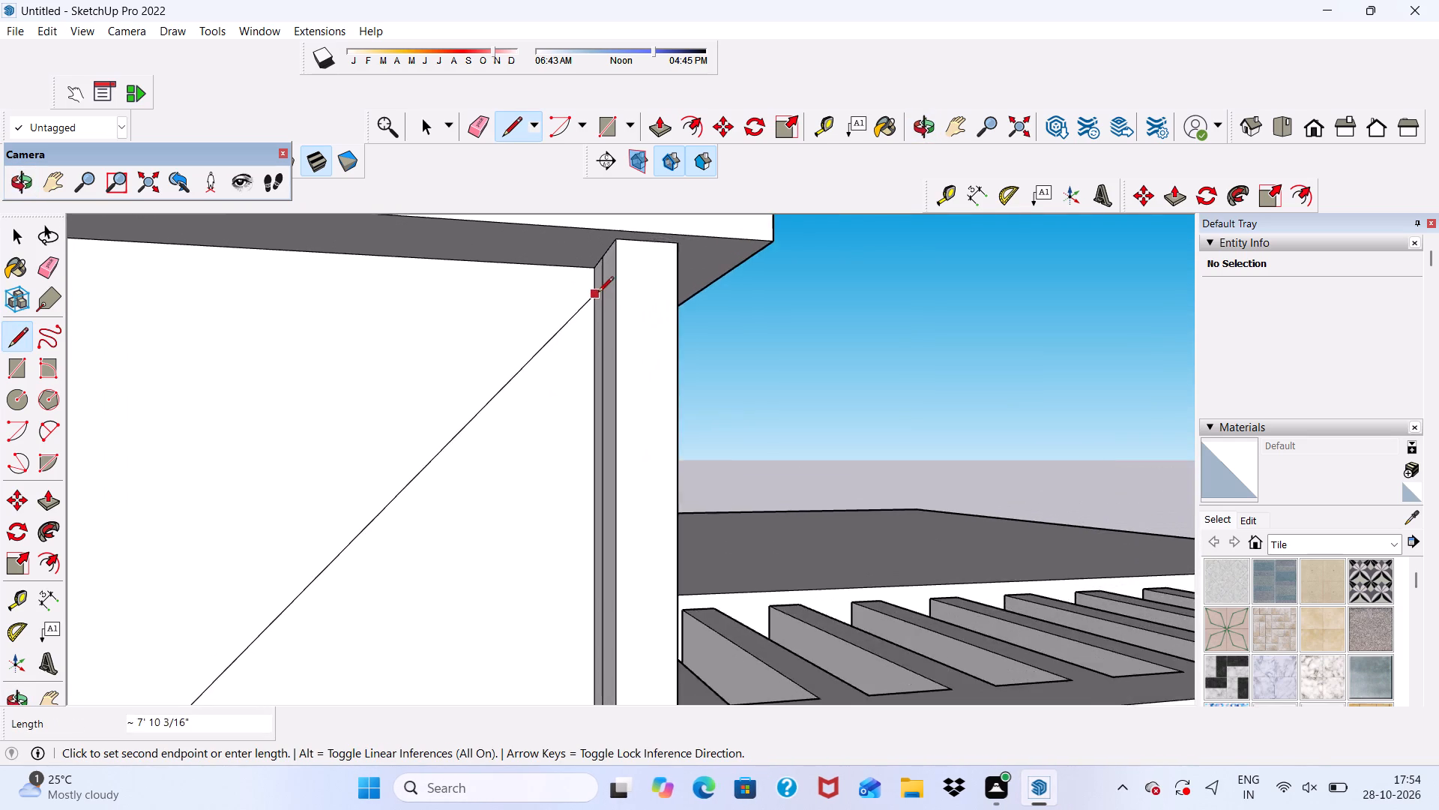
{"action": "scroll", "coordinate": [598, 293], "scroll_direction": "up", "scroll_amount": 3}
{"action": "scroll", "coordinate": [600, 268], "scroll_direction": "down", "scroll_amount": 1}
{"action": "scroll", "coordinate": [595, 256], "scroll_direction": "up", "scroll_amount": 11}
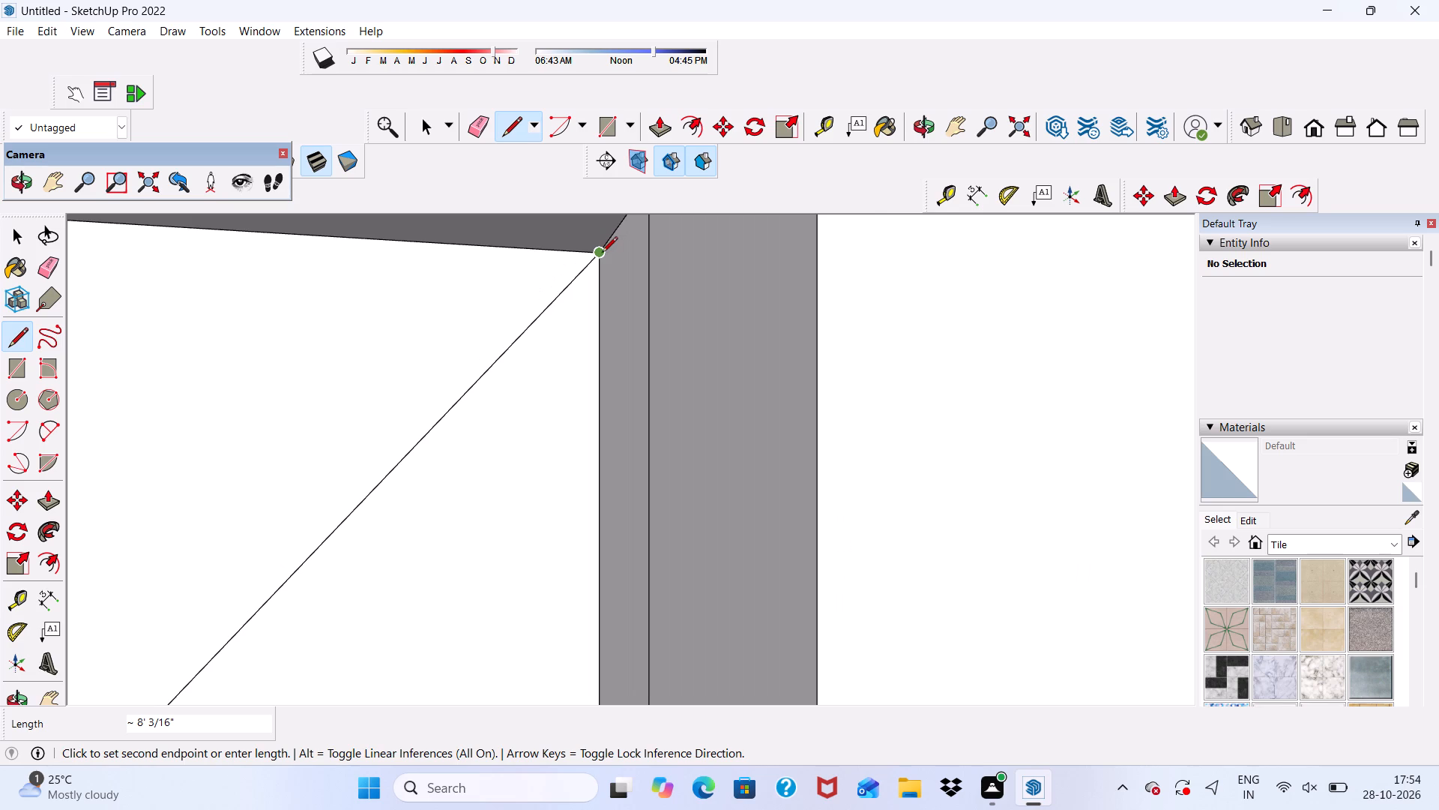
{"action": "left_click", "coordinate": [602, 253]}
{"action": "scroll", "coordinate": [591, 272], "scroll_direction": "down", "scroll_amount": 9}
{"action": "middle_click_drag", "start_coordinate": [652, 361], "coordinate": [546, 385]}
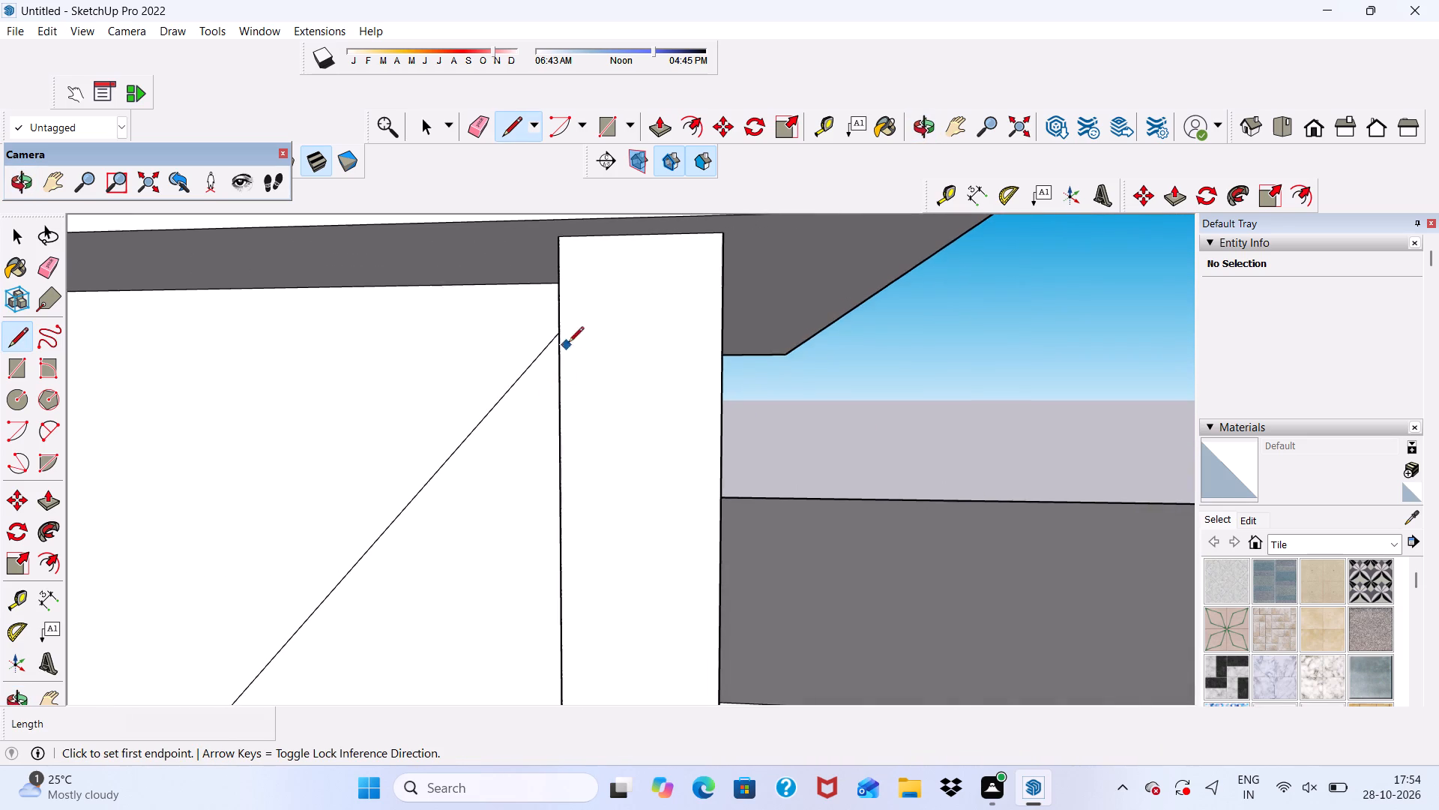
{"action": "scroll", "coordinate": [568, 343], "scroll_direction": "down", "scroll_amount": 15}
{"action": "middle_click_drag", "start_coordinate": [702, 450], "coordinate": [620, 461]}
Draw a second diagonal about 8' long just below the first, from the rectangle's inner vertical edge to the wall's side edge.
{"action": "scroll", "coordinate": [422, 625], "scroll_direction": "up", "scroll_amount": 4}
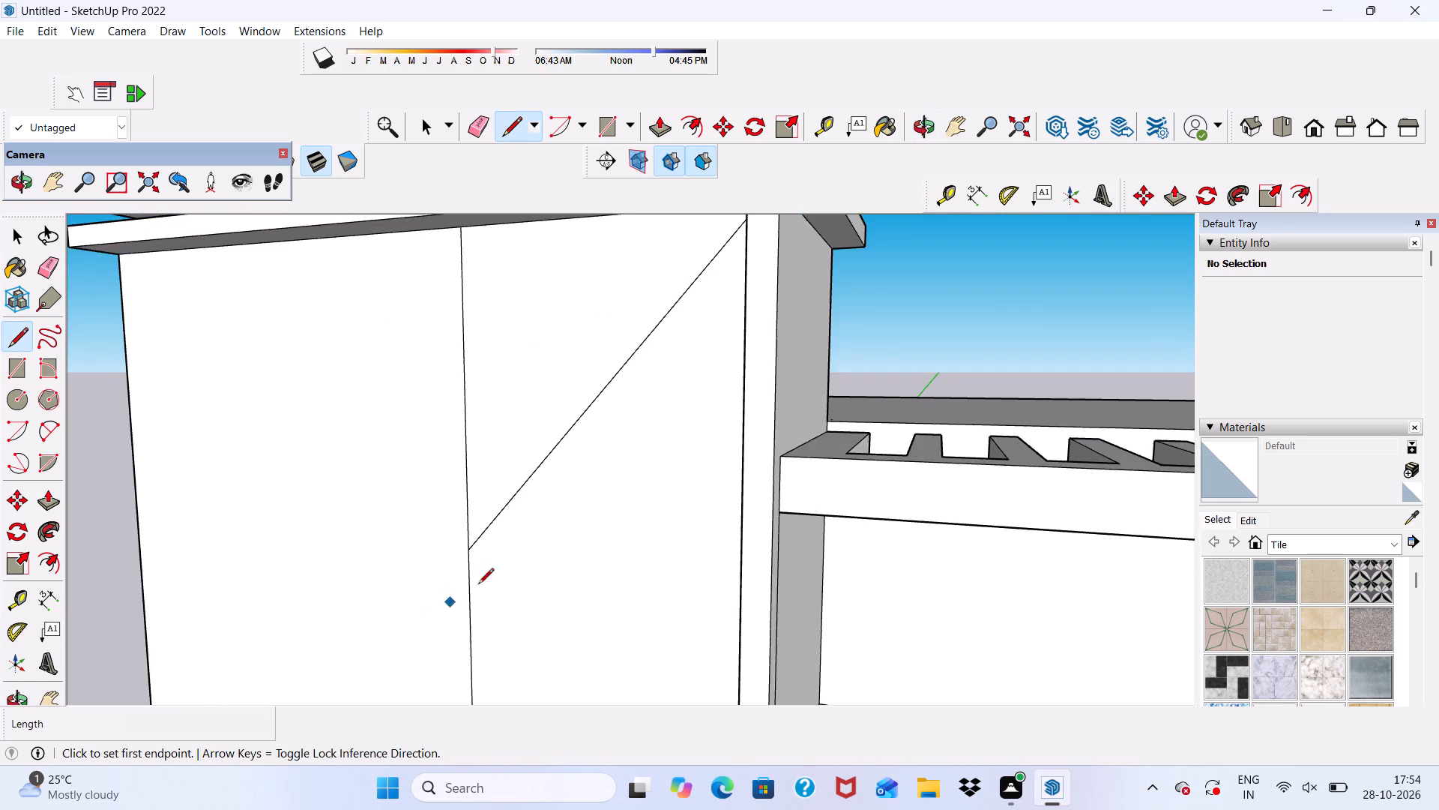
{"action": "scroll", "coordinate": [493, 556], "scroll_direction": "up", "scroll_amount": 4}
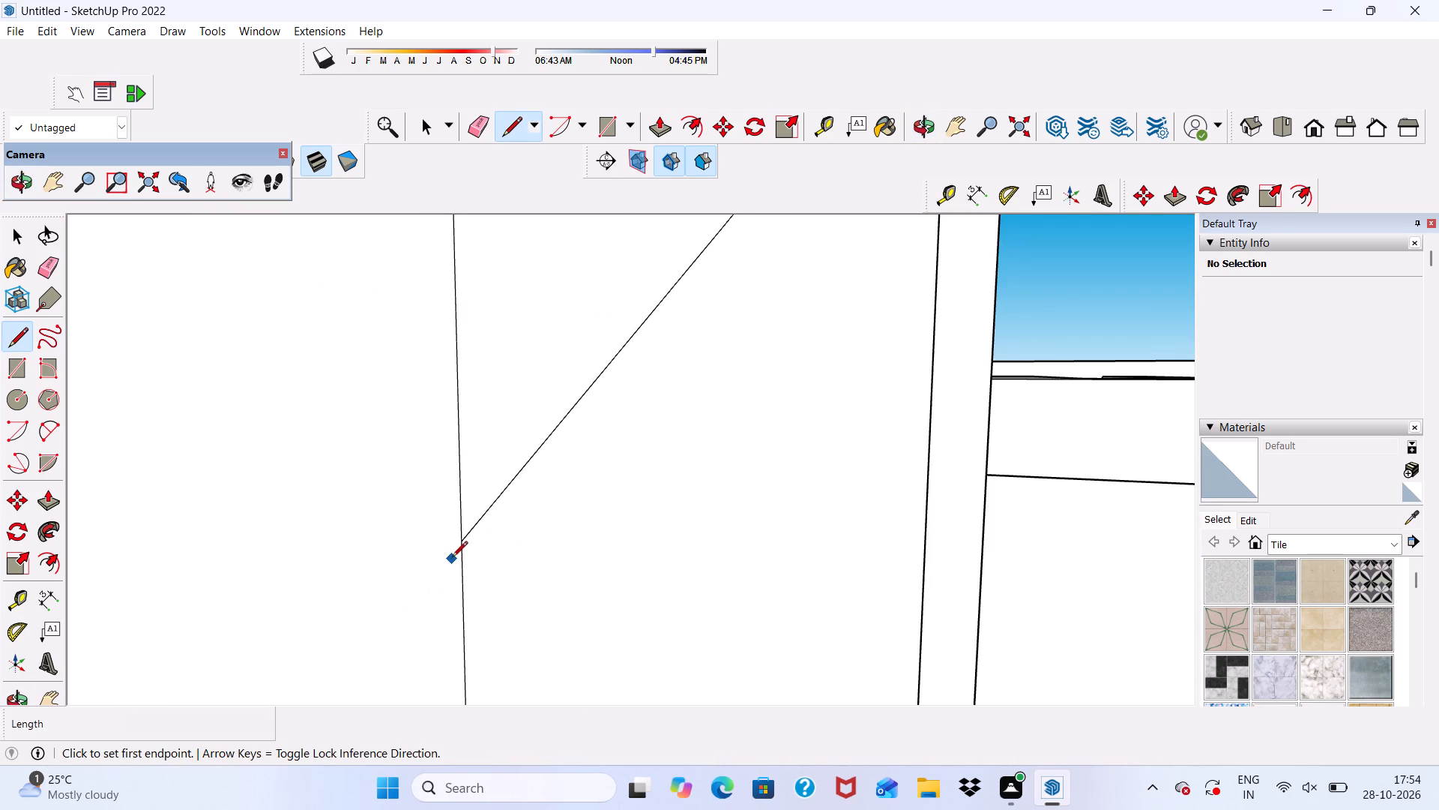
{"action": "scroll", "coordinate": [459, 553], "scroll_direction": "up", "scroll_amount": 4}
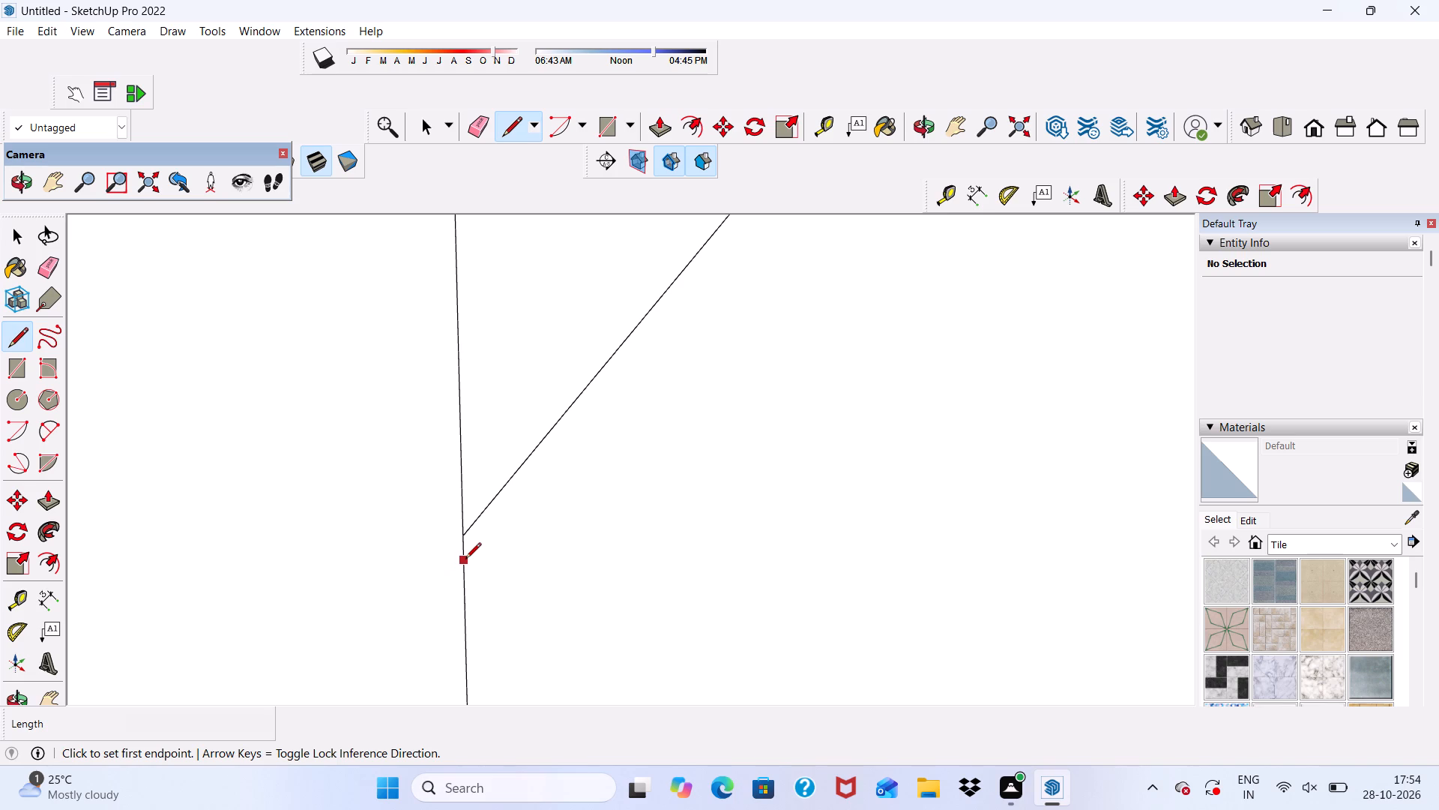
{"action": "left_click", "coordinate": [466, 558]}
{"action": "scroll", "coordinate": [537, 580], "scroll_direction": "down", "scroll_amount": 4}
{"action": "scroll", "coordinate": [534, 470], "scroll_direction": "down", "scroll_amount": 10}
{"action": "middle_click_drag", "start_coordinate": [599, 468], "coordinate": [678, 393]}
{"action": "scroll", "coordinate": [680, 394], "scroll_direction": "up", "scroll_amount": 6}
{"action": "scroll", "coordinate": [724, 295], "scroll_direction": "up", "scroll_amount": 9}
{"action": "scroll", "coordinate": [743, 234], "scroll_direction": "down", "scroll_amount": 6}
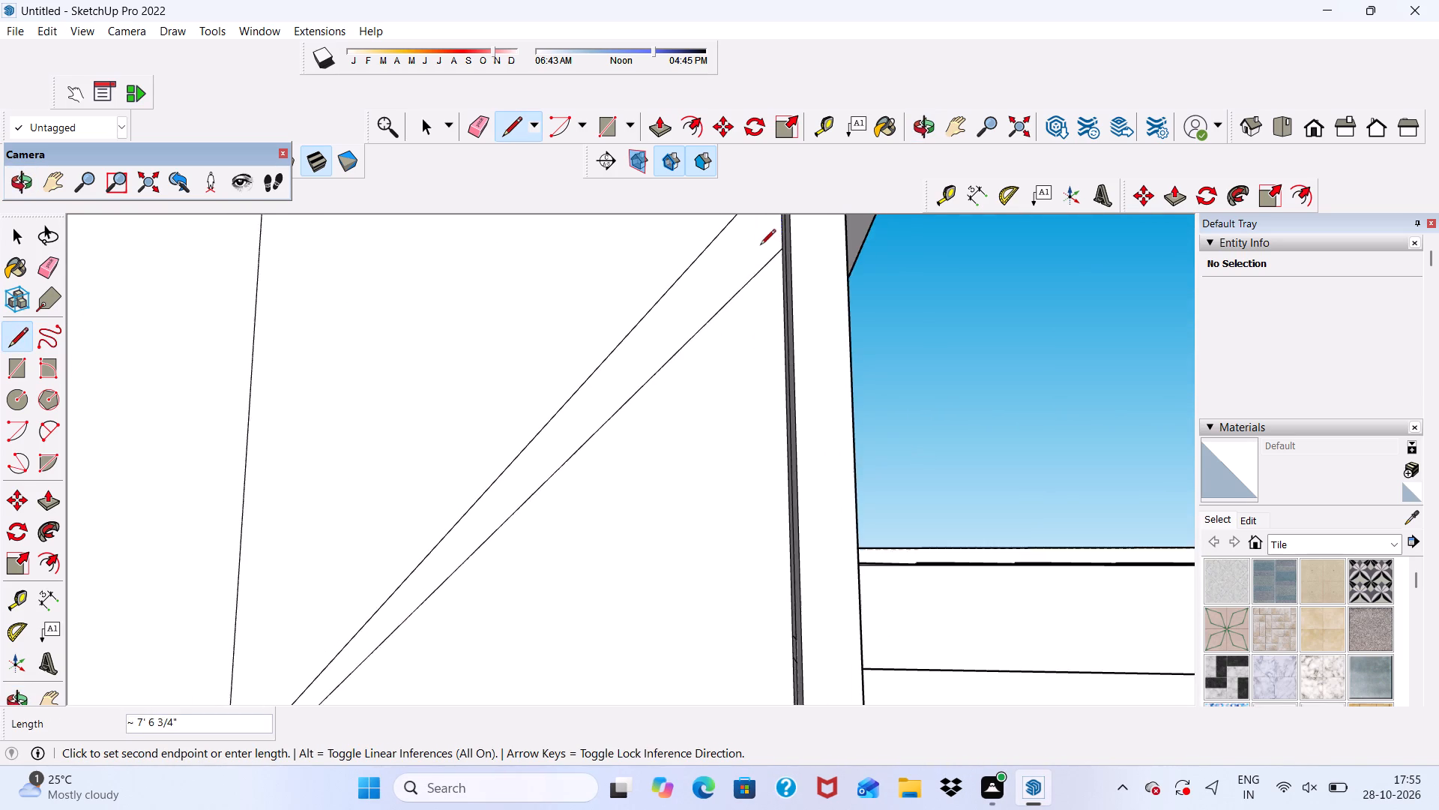
{"action": "scroll", "coordinate": [760, 246], "scroll_direction": "down", "scroll_amount": 2}
{"action": "middle_click_drag", "start_coordinate": [764, 292], "coordinate": [822, 350]}
{"action": "scroll", "coordinate": [788, 253], "scroll_direction": "up", "scroll_amount": 6}
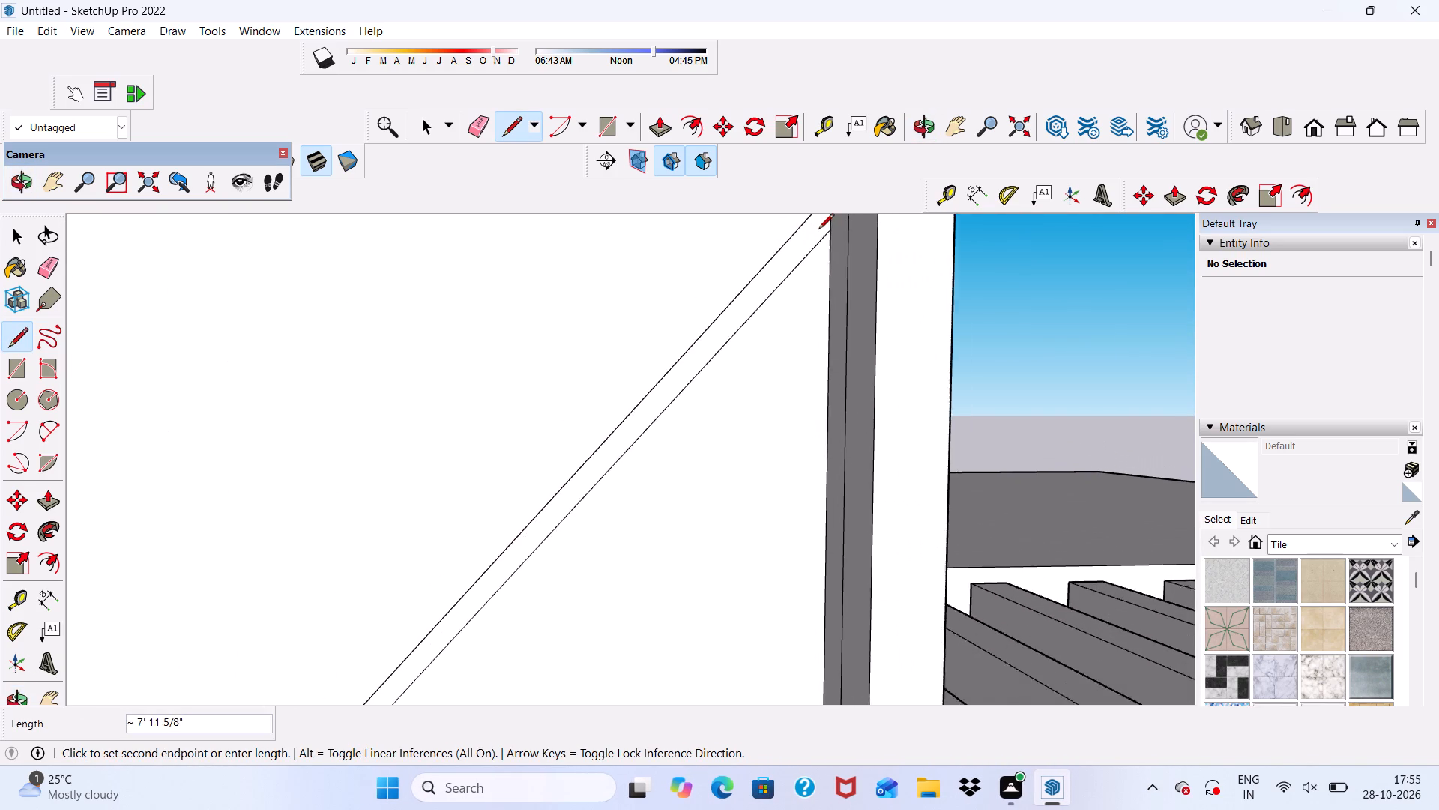
{"action": "scroll", "coordinate": [818, 230], "scroll_direction": "up", "scroll_amount": 2}
{"action": "left_click", "coordinate": [830, 223]}
{"action": "scroll", "coordinate": [792, 354], "scroll_direction": "down", "scroll_amount": 9}
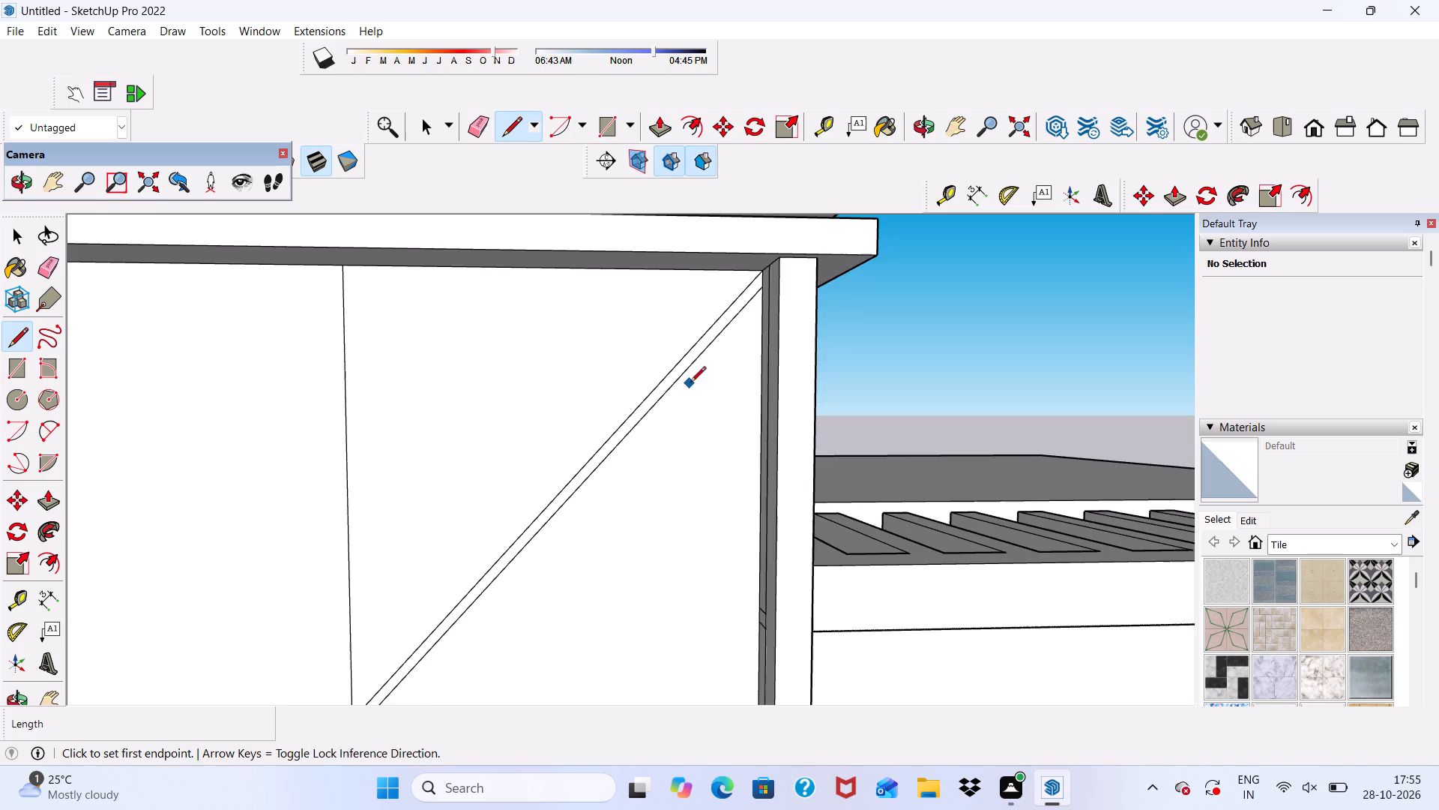
{"action": "middle_click_drag", "start_coordinate": [690, 383], "coordinate": [574, 397]}
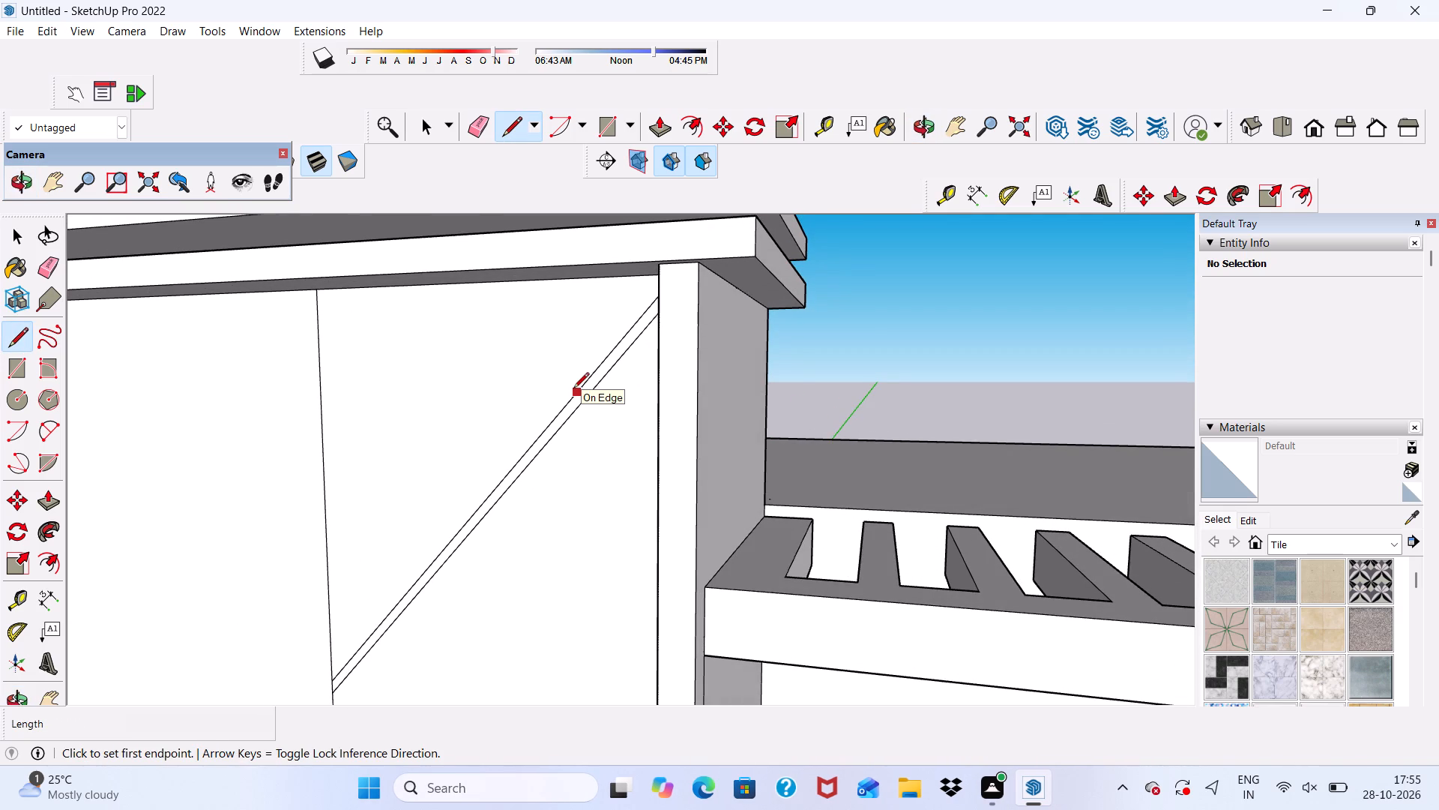
Draw a crossing diagonal about 7' long from the rectangle's upper inner corner down to the side edge beside the terrace.
{"action": "scroll", "coordinate": [573, 389], "scroll_direction": "down", "scroll_amount": 5}
{"action": "middle_click_drag", "start_coordinate": [591, 427], "coordinate": [595, 454]}
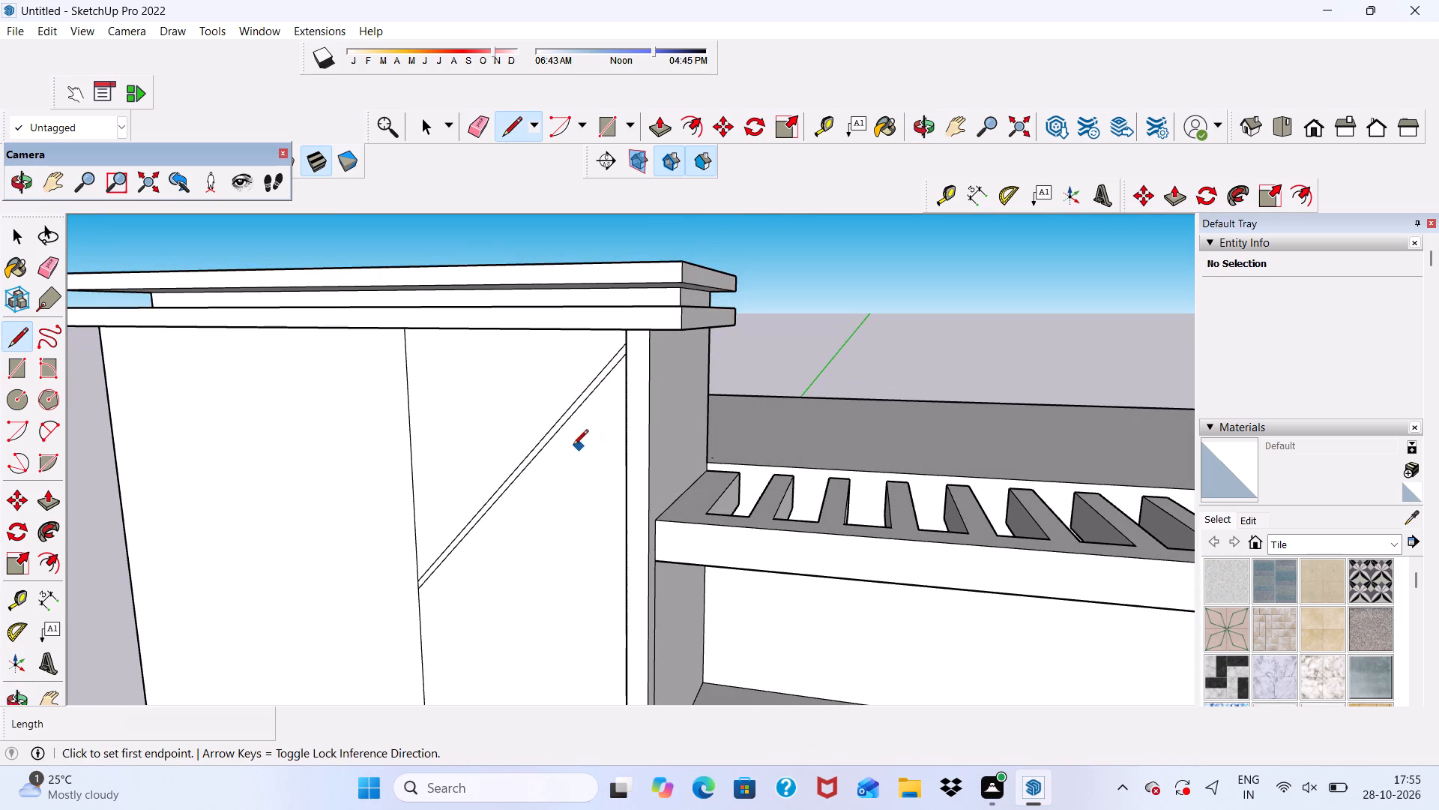
{"action": "scroll", "coordinate": [474, 454], "scroll_direction": "up", "scroll_amount": 4}
{"action": "scroll", "coordinate": [405, 371], "scroll_direction": "down", "scroll_amount": 1}
{"action": "middle_click_drag", "start_coordinate": [413, 374], "coordinate": [404, 268]}
{"action": "scroll", "coordinate": [402, 267], "scroll_direction": "up", "scroll_amount": 5}
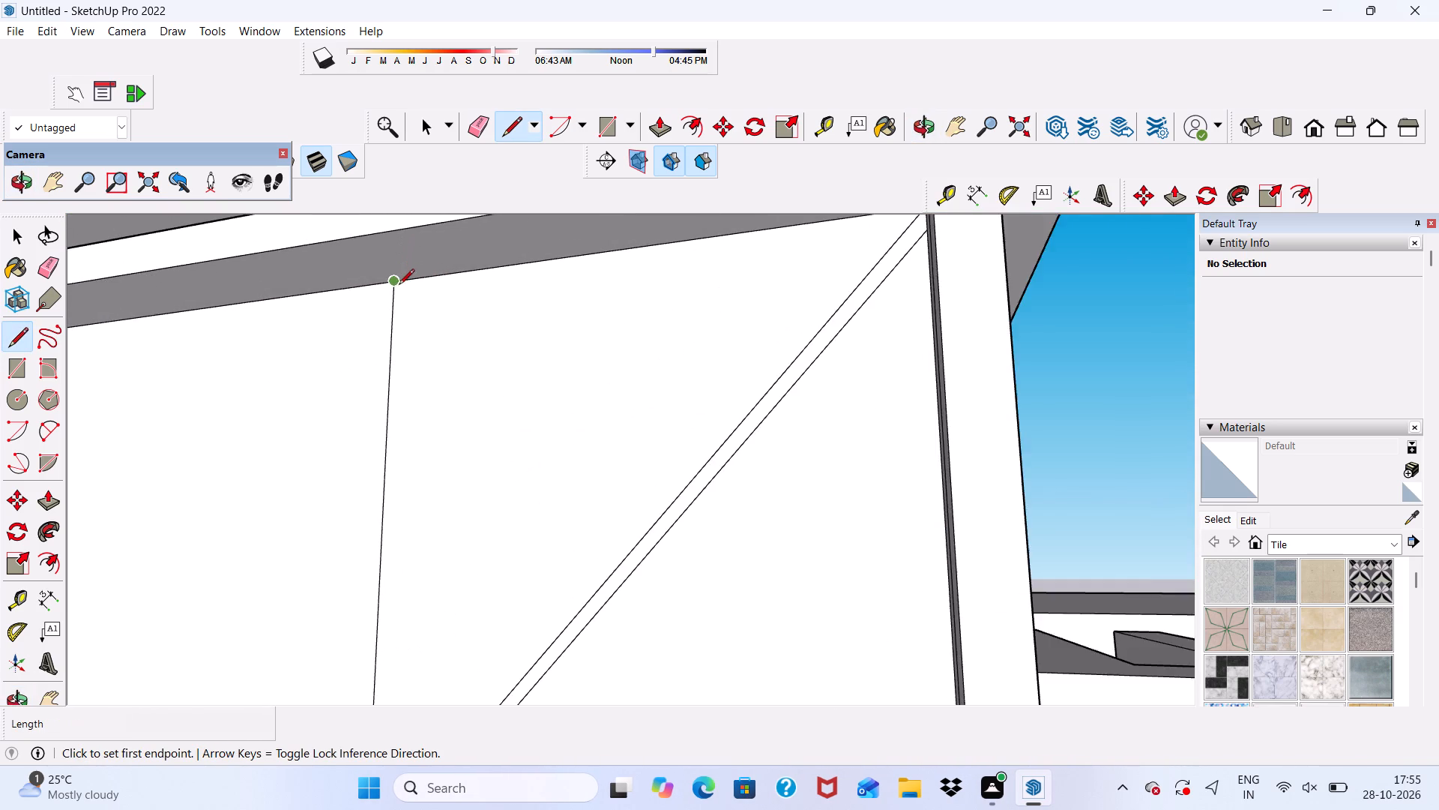
{"action": "scroll", "coordinate": [394, 286], "scroll_direction": "up", "scroll_amount": 2}
{"action": "left_click", "coordinate": [393, 281]}
{"action": "scroll", "coordinate": [560, 370], "scroll_direction": "down", "scroll_amount": 4}
{"action": "scroll", "coordinate": [633, 436], "scroll_direction": "down", "scroll_amount": 5}
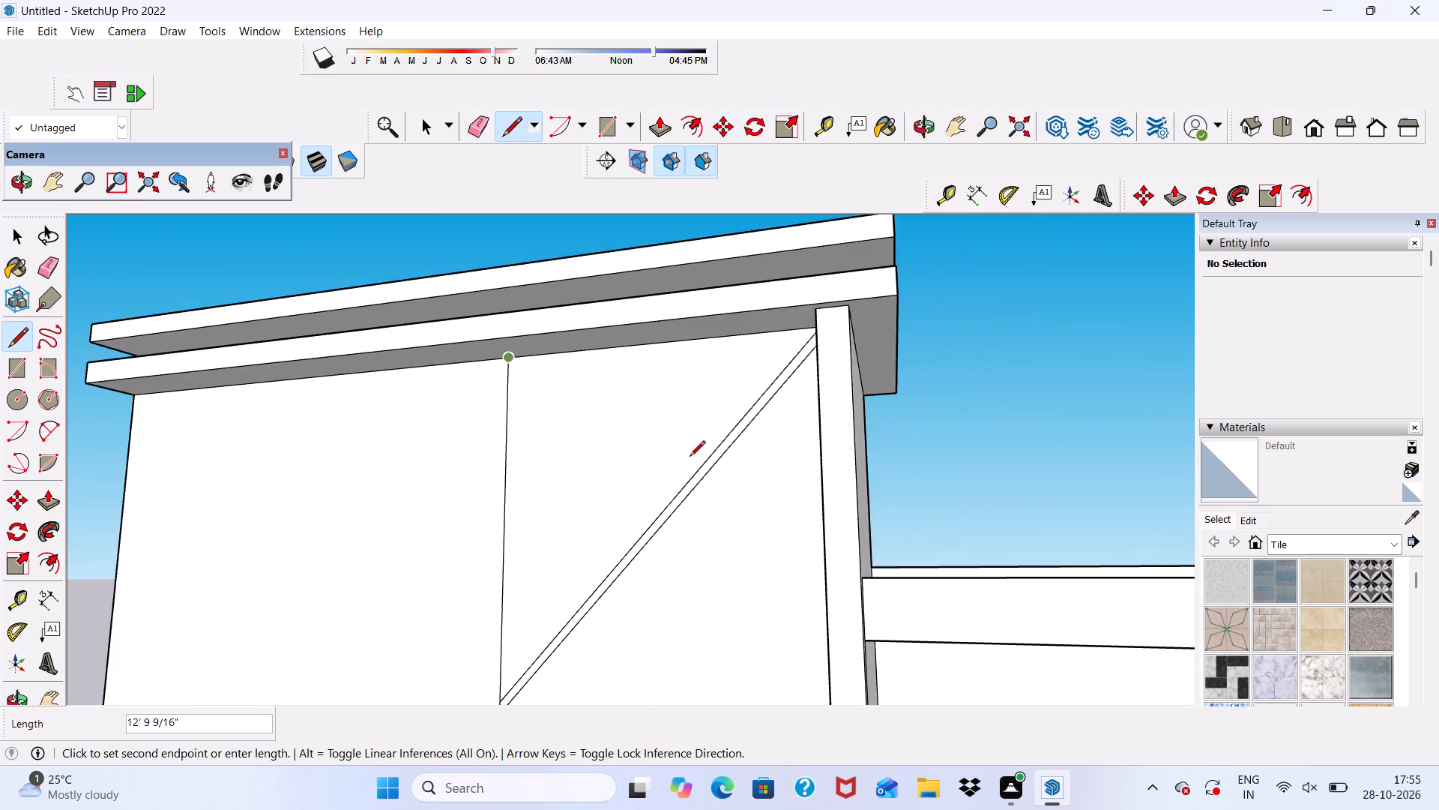
{"action": "scroll", "coordinate": [690, 457], "scroll_direction": "down", "scroll_amount": 3}
{"action": "middle_click_drag", "start_coordinate": [702, 537], "coordinate": [817, 630]}
{"action": "scroll", "coordinate": [795, 631], "scroll_direction": "up", "scroll_amount": 5}
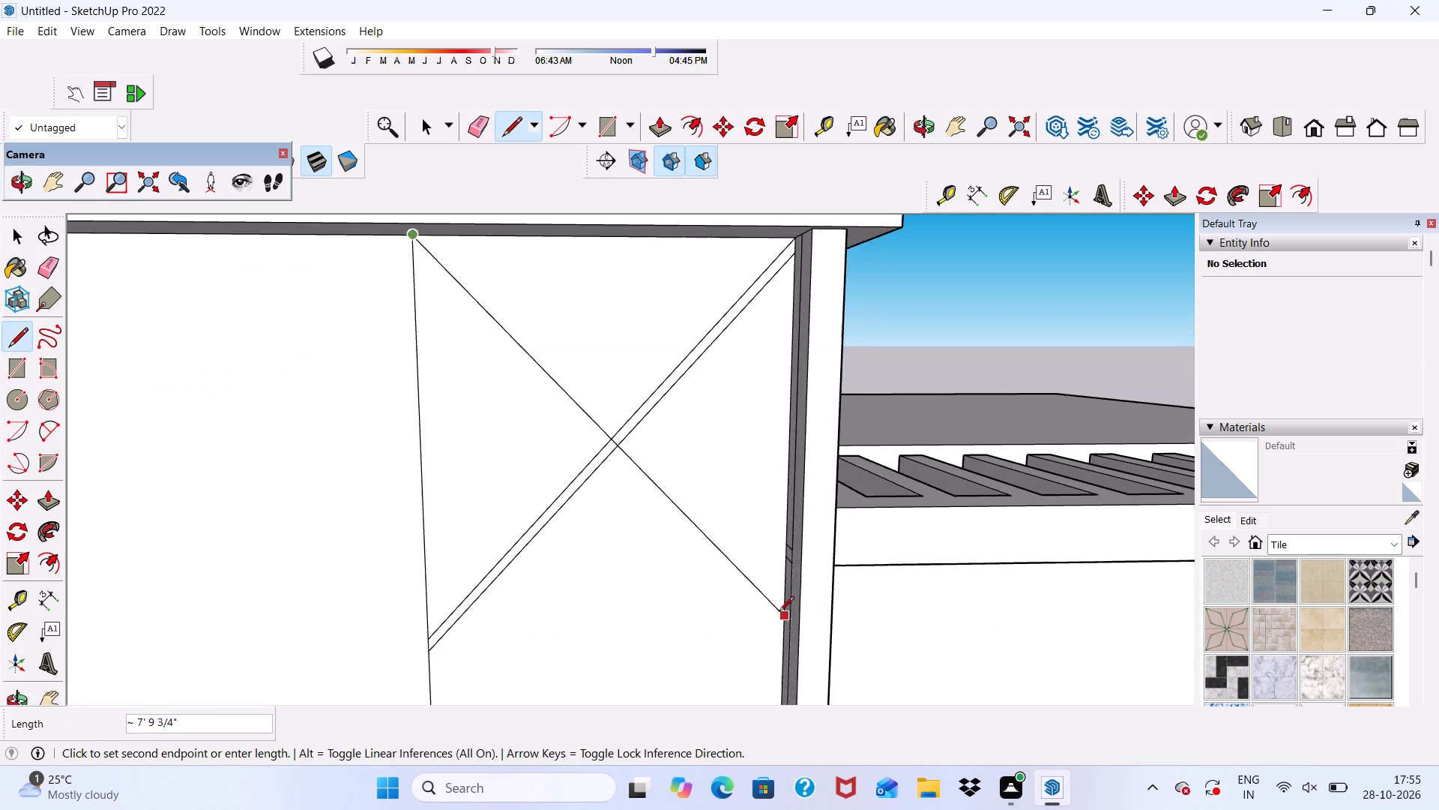
{"action": "scroll", "coordinate": [785, 598], "scroll_direction": "up", "scroll_amount": 10}
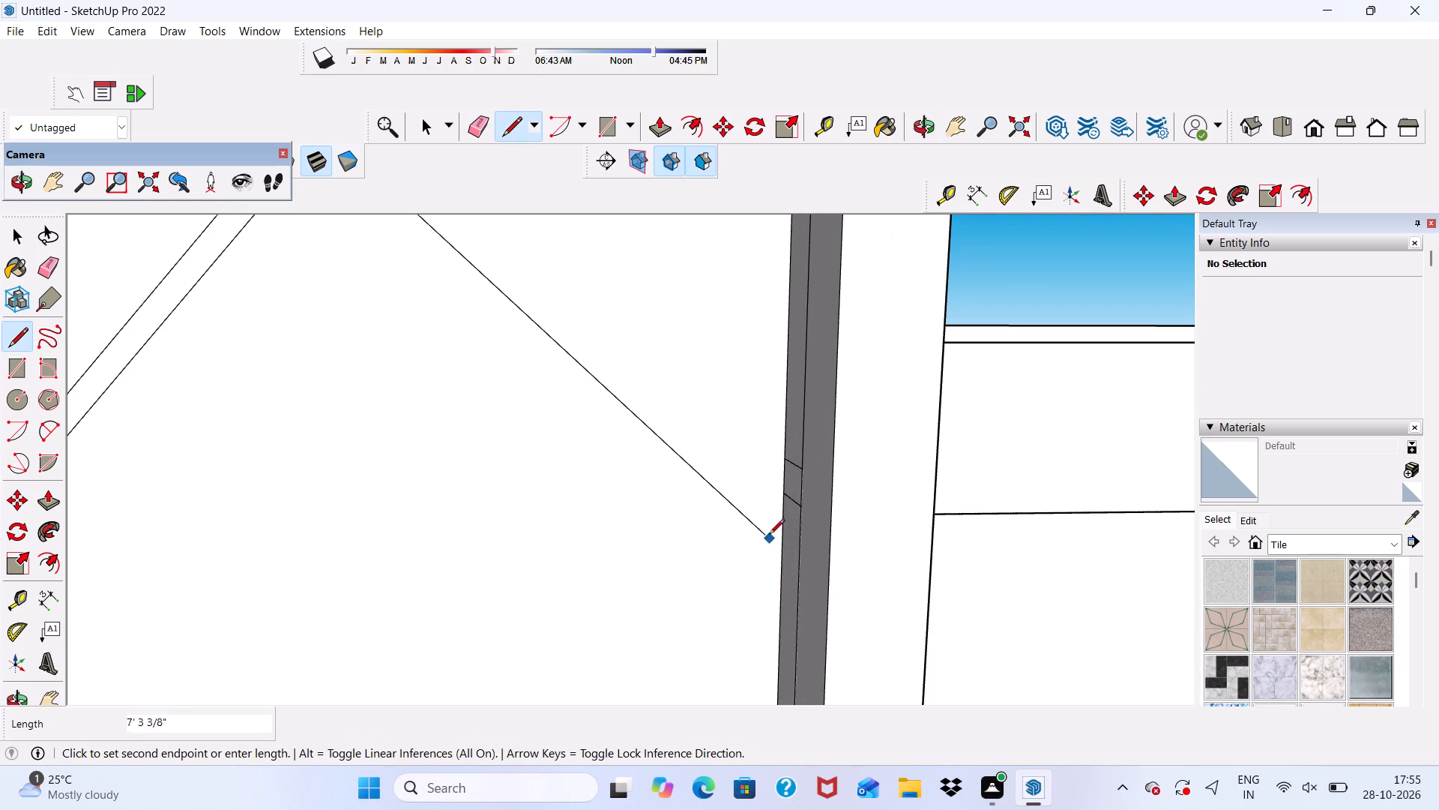
{"action": "left_click", "coordinate": [781, 490]}
{"action": "scroll", "coordinate": [699, 529], "scroll_direction": "down", "scroll_amount": 2}
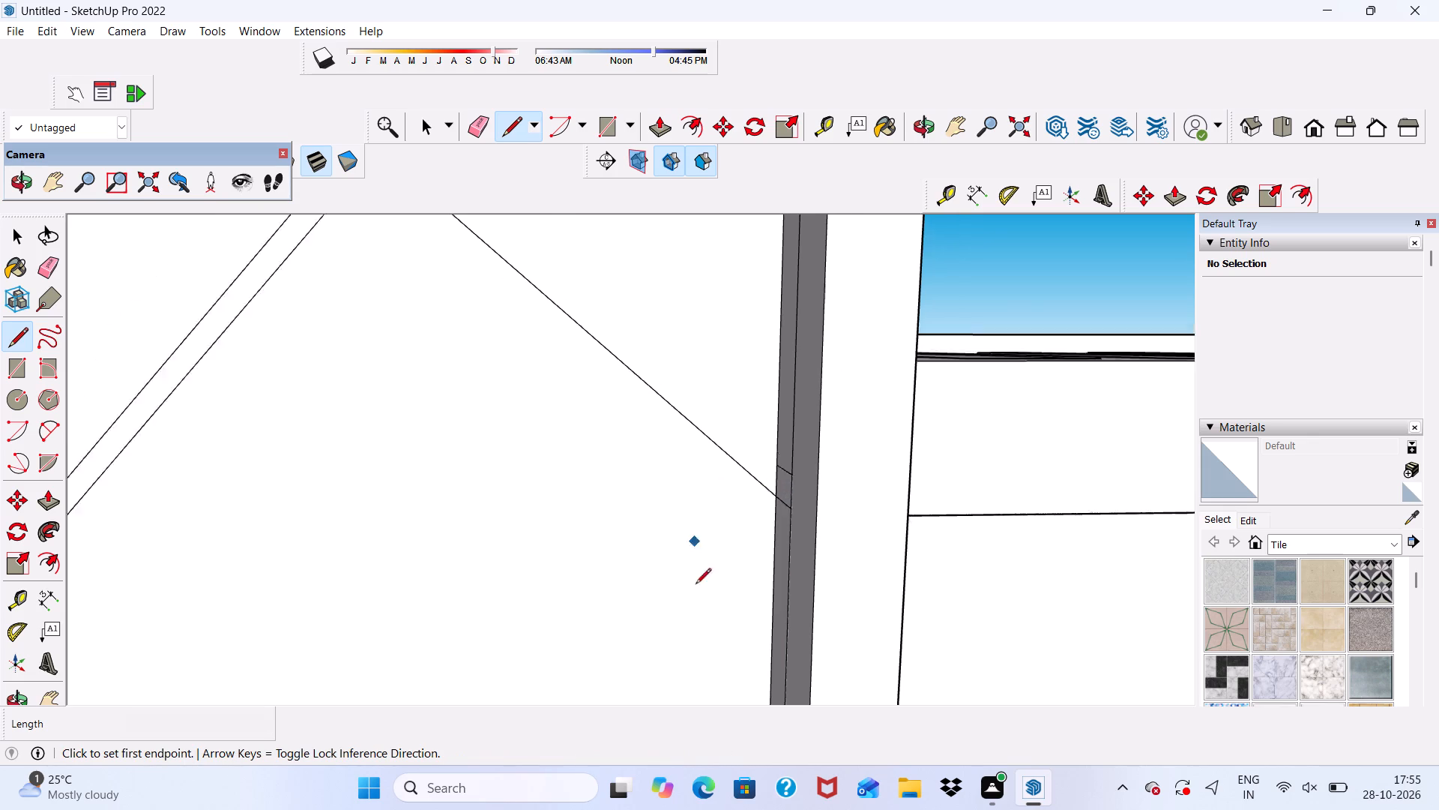
Draw a second diagonal about 7' long just above the crossing one, from the rectangle's top edge to the side edge.
{"action": "scroll", "coordinate": [696, 585], "scroll_direction": "down", "scroll_amount": 8}
{"action": "scroll", "coordinate": [495, 265], "scroll_direction": "up", "scroll_amount": 4}
{"action": "scroll", "coordinate": [541, 404], "scroll_direction": "down", "scroll_amount": 5}
{"action": "scroll", "coordinate": [423, 322], "scroll_direction": "up", "scroll_amount": 4}
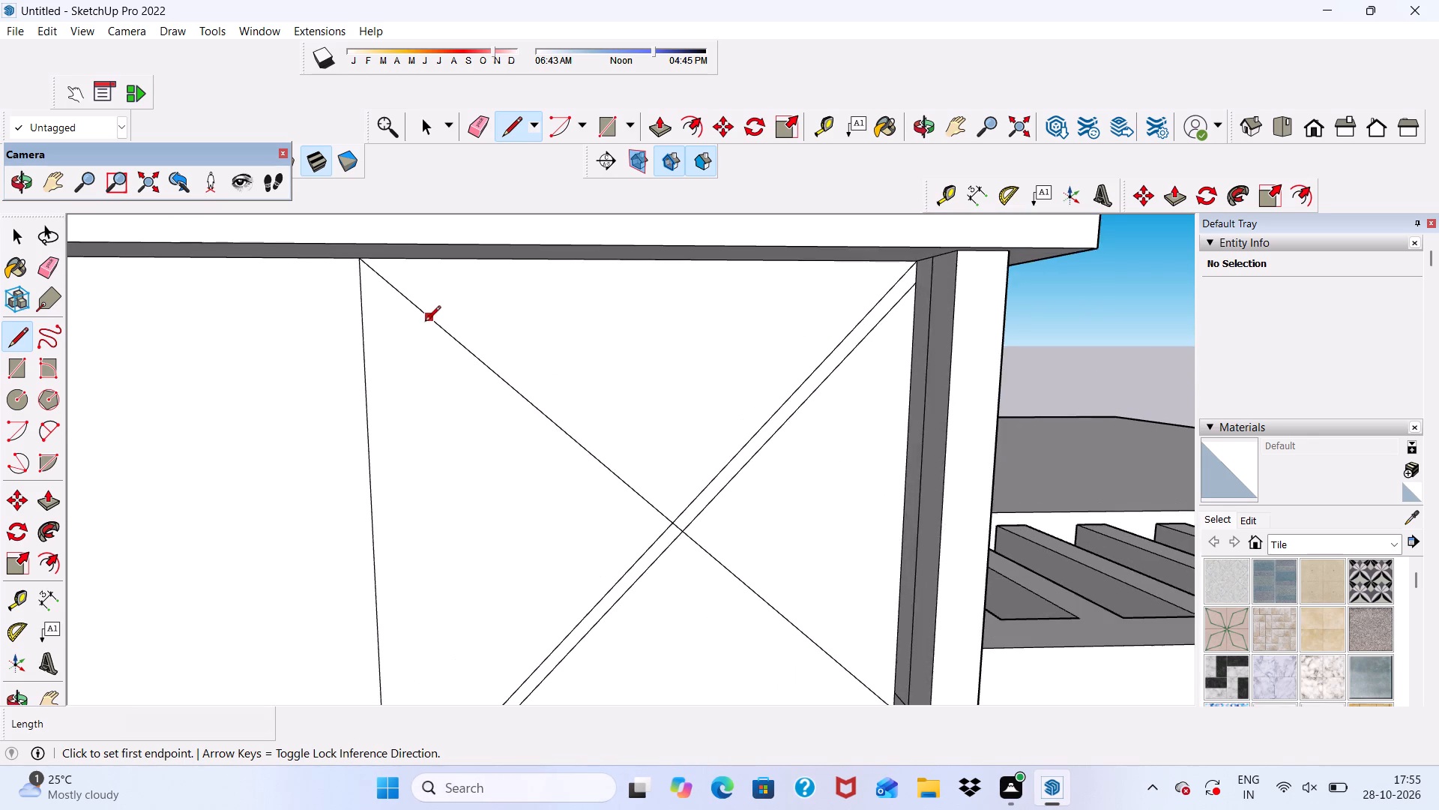
{"action": "middle_click_drag", "start_coordinate": [425, 322], "coordinate": [384, 292]}
{"action": "scroll", "coordinate": [331, 256], "scroll_direction": "up", "scroll_amount": 5}
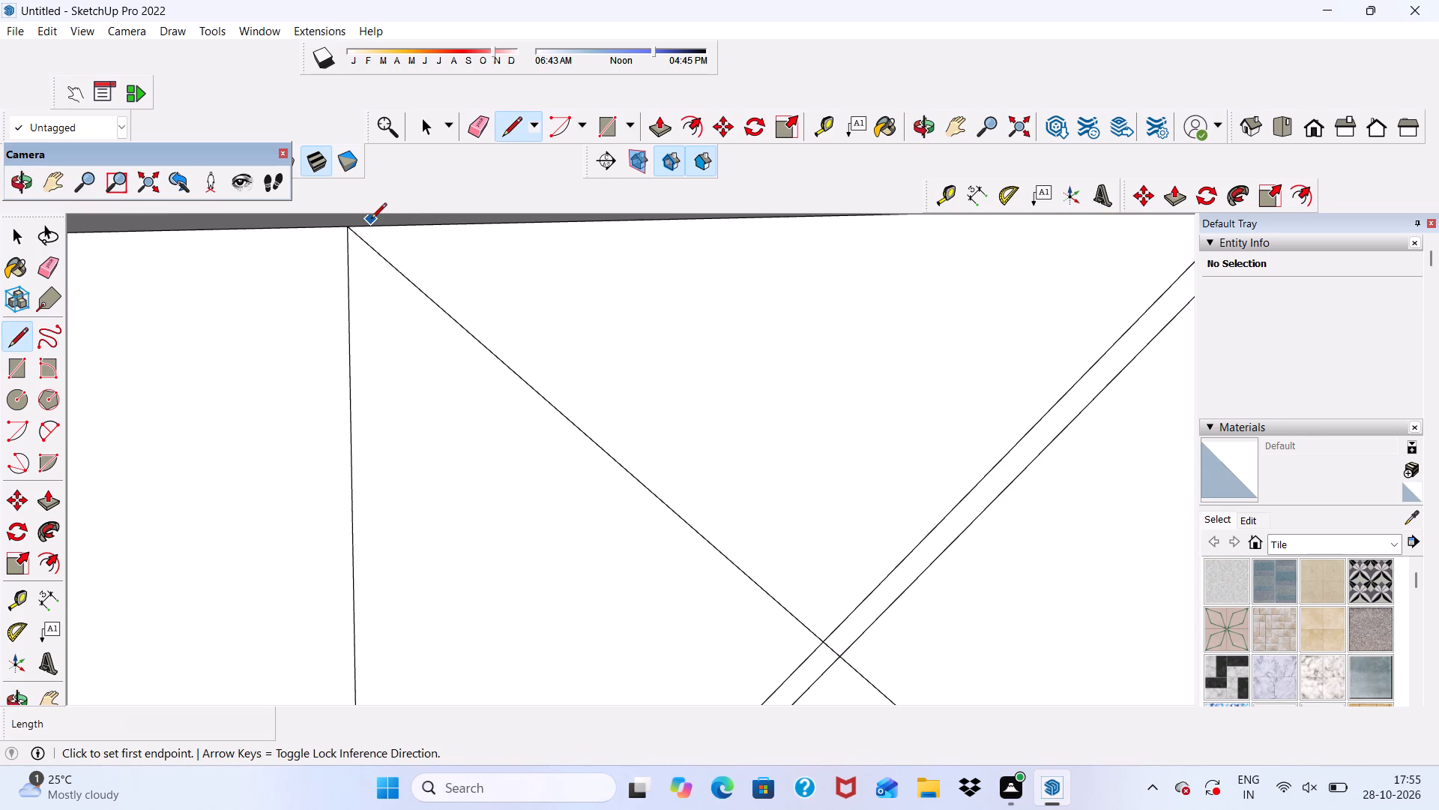
{"action": "left_click", "coordinate": [380, 222]}
{"action": "scroll", "coordinate": [481, 293], "scroll_direction": "down", "scroll_amount": 9}
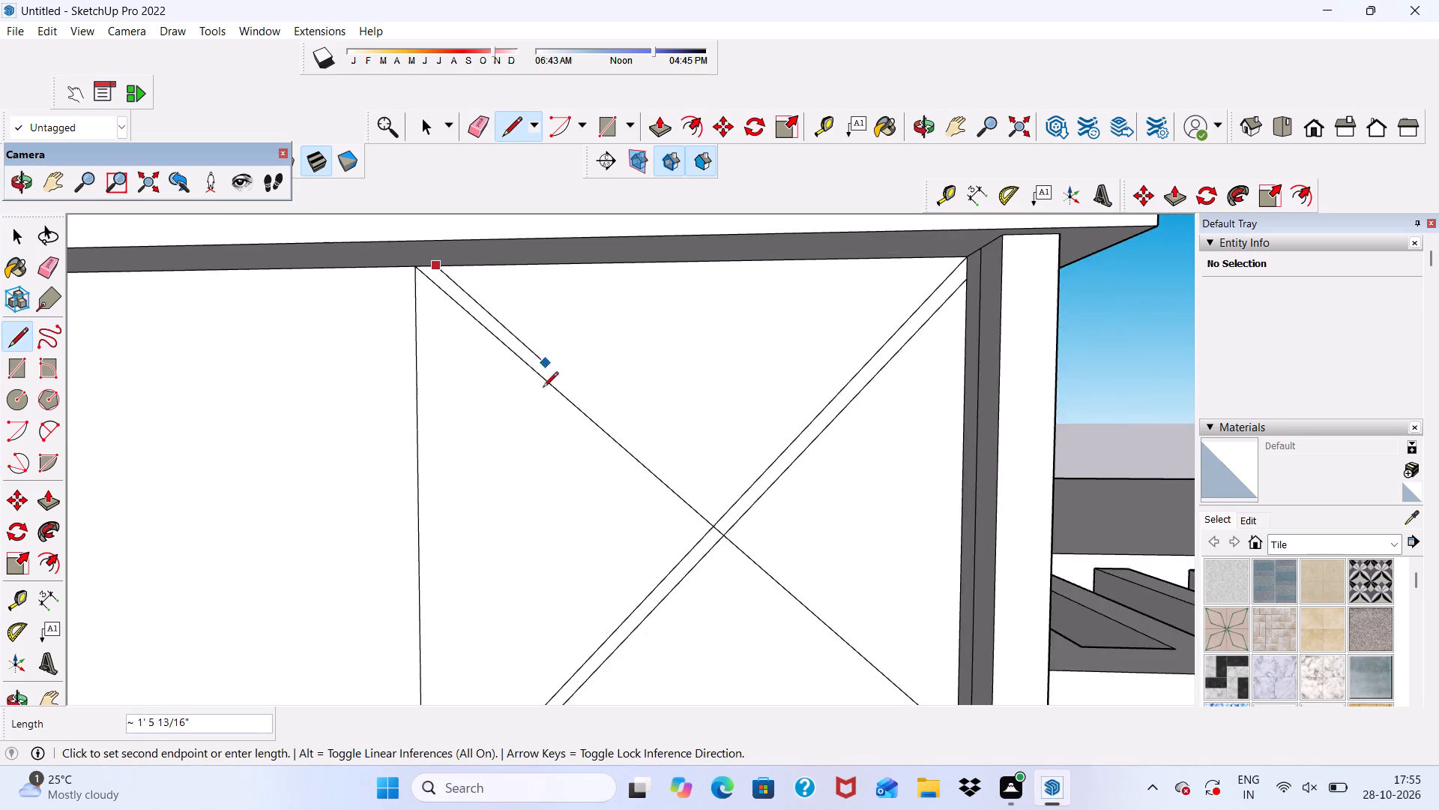
{"action": "scroll", "coordinate": [543, 388], "scroll_direction": "down", "scroll_amount": 1}
{"action": "middle_click_drag", "start_coordinate": [603, 409], "coordinate": [803, 493]}
{"action": "scroll", "coordinate": [818, 529], "scroll_direction": "up", "scroll_amount": 5}
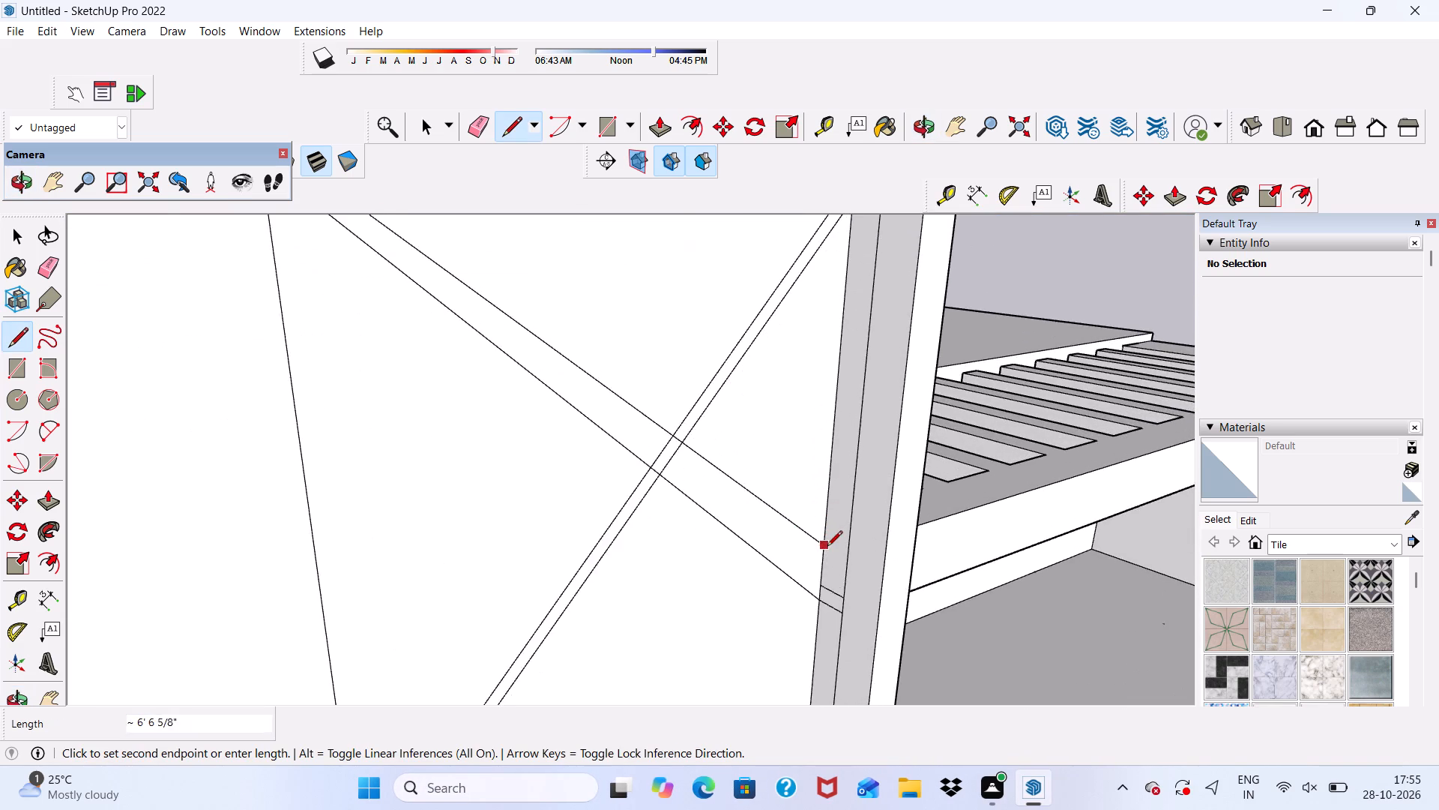
{"action": "scroll", "coordinate": [827, 550], "scroll_direction": "up", "scroll_amount": 6}
{"action": "left_click", "coordinate": [818, 607]}
{"action": "scroll", "coordinate": [573, 473], "scroll_direction": "down", "scroll_amount": 7}
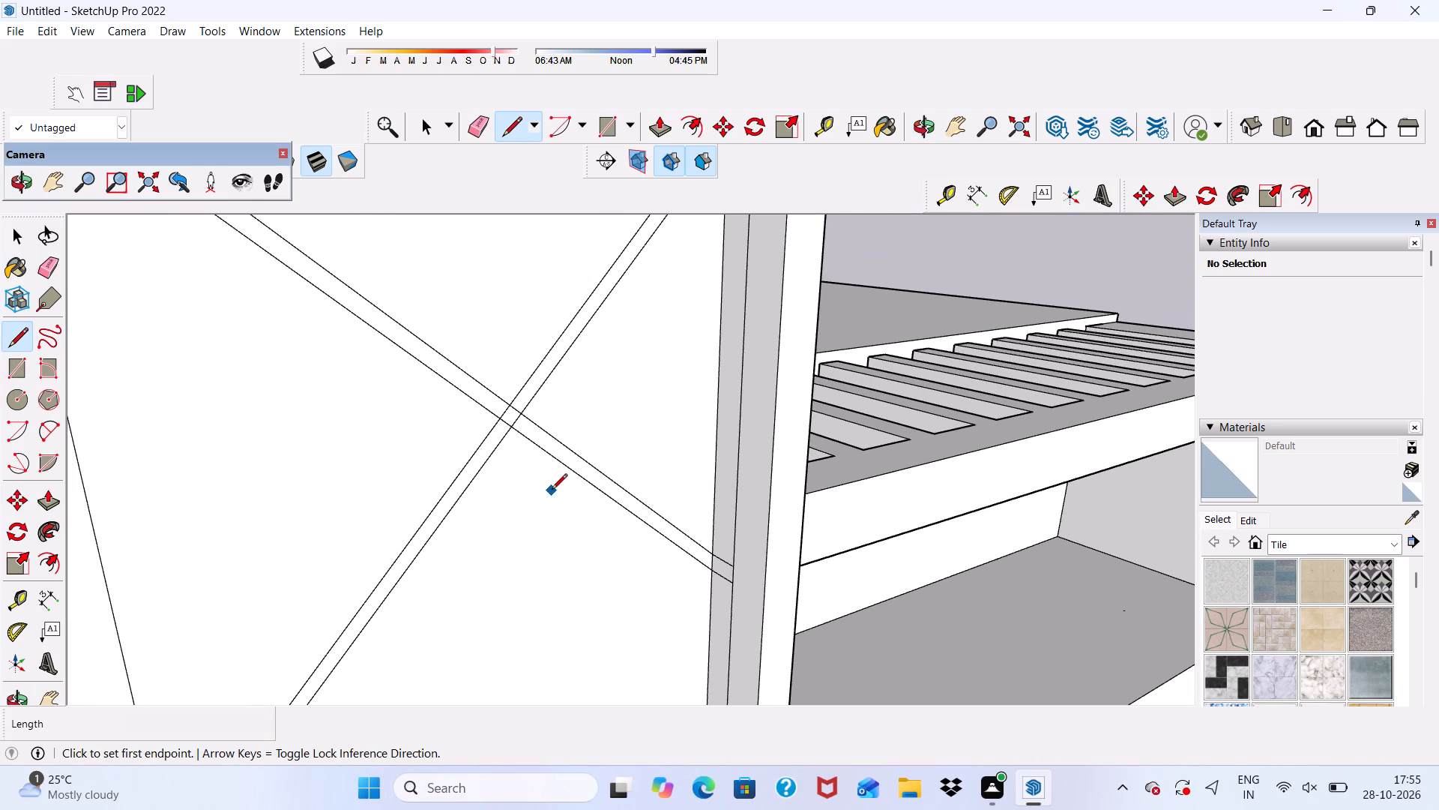
Draw a diagonal about 8' long from the inner vertical edge, just above the strip's lower end, down to the side edge beside the terrace.
{"action": "middle_click_drag", "start_coordinate": [550, 490], "coordinate": [447, 427]}
{"action": "scroll", "coordinate": [521, 417], "scroll_direction": "down", "scroll_amount": 5}
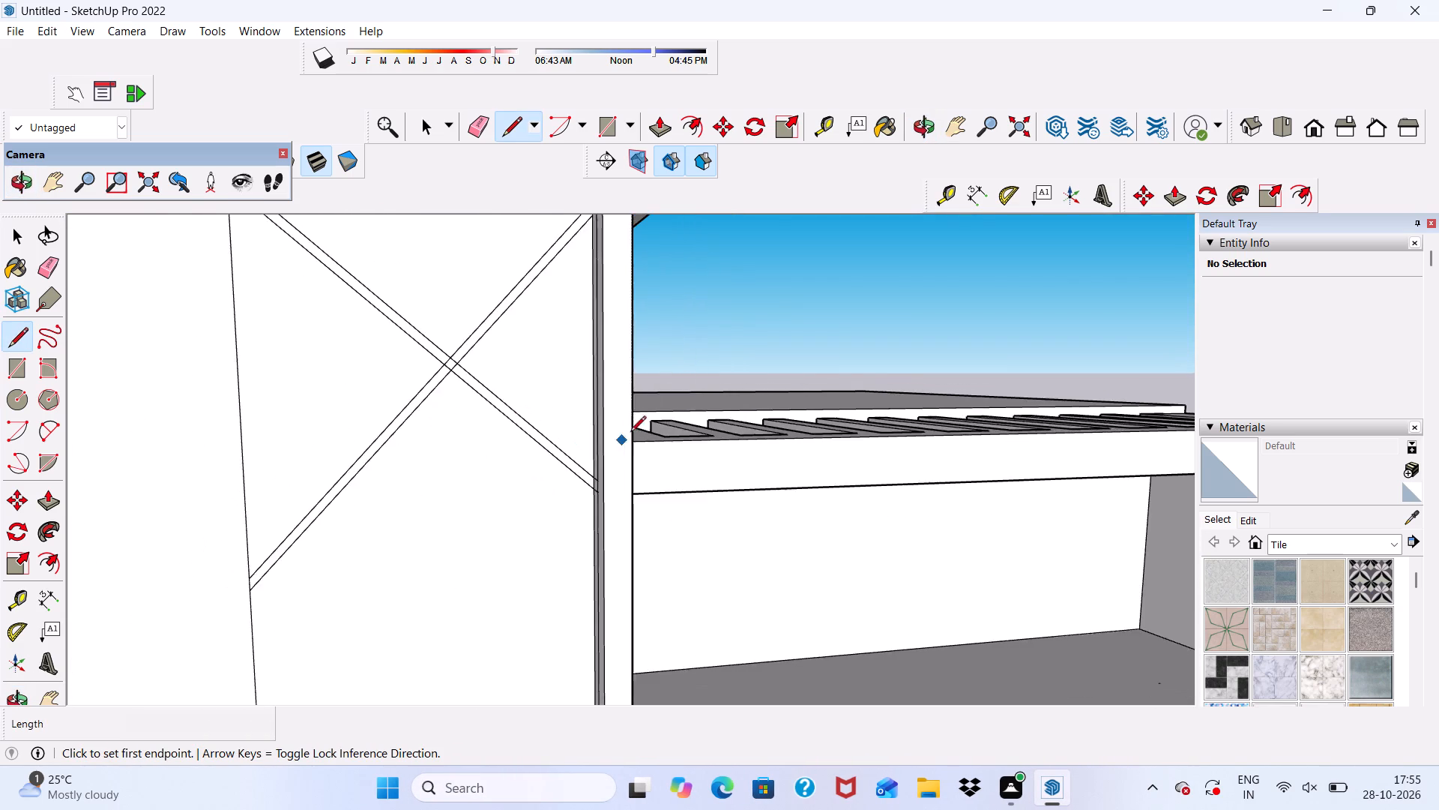
{"action": "scroll", "coordinate": [630, 433], "scroll_direction": "down", "scroll_amount": 5}
{"action": "middle_click_drag", "start_coordinate": [677, 496], "coordinate": [564, 460]}
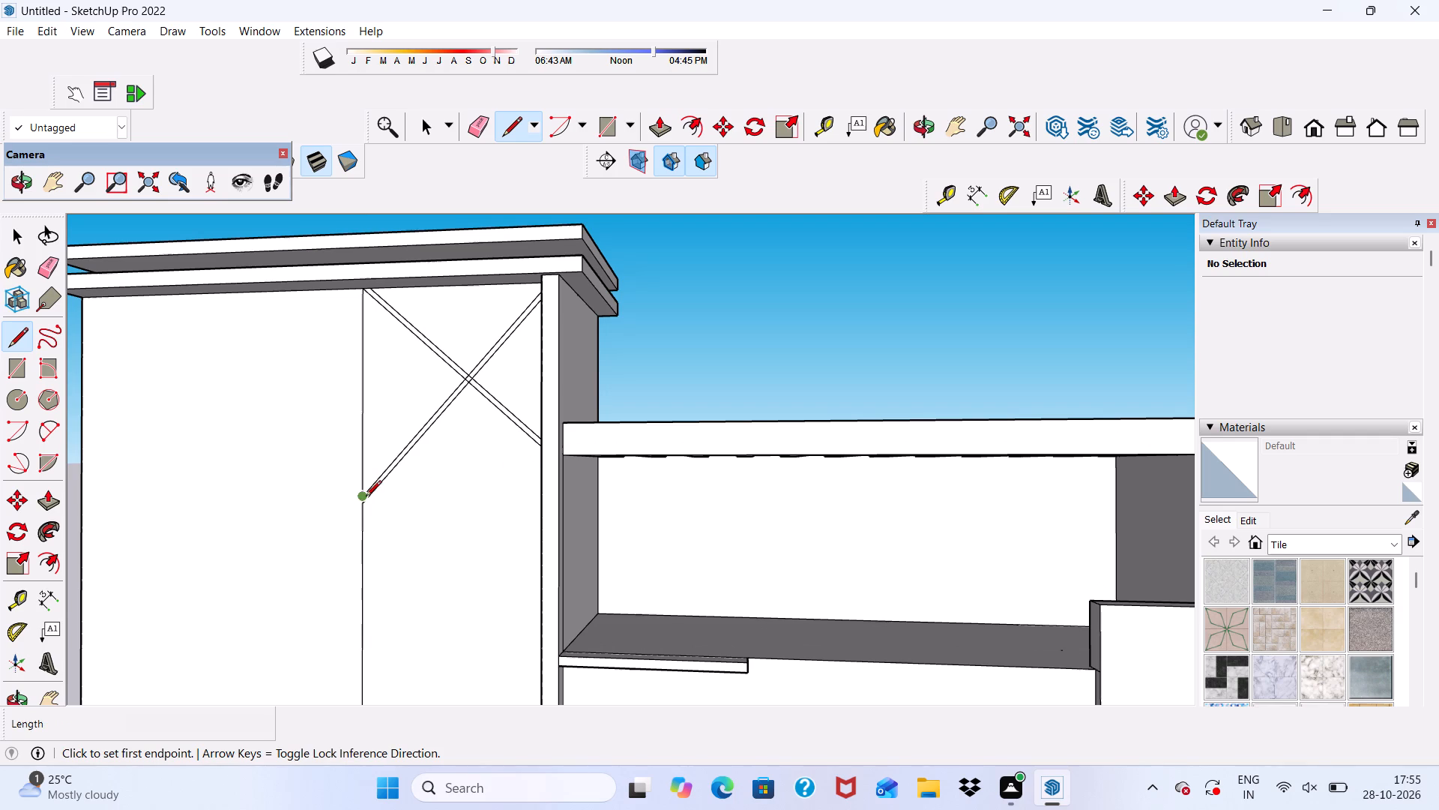
{"action": "scroll", "coordinate": [324, 439], "scroll_direction": "down", "scroll_amount": 6}
{"action": "scroll", "coordinate": [403, 412], "scroll_direction": "down", "scroll_amount": 10}
{"action": "scroll", "coordinate": [424, 460], "scroll_direction": "up", "scroll_amount": 6}
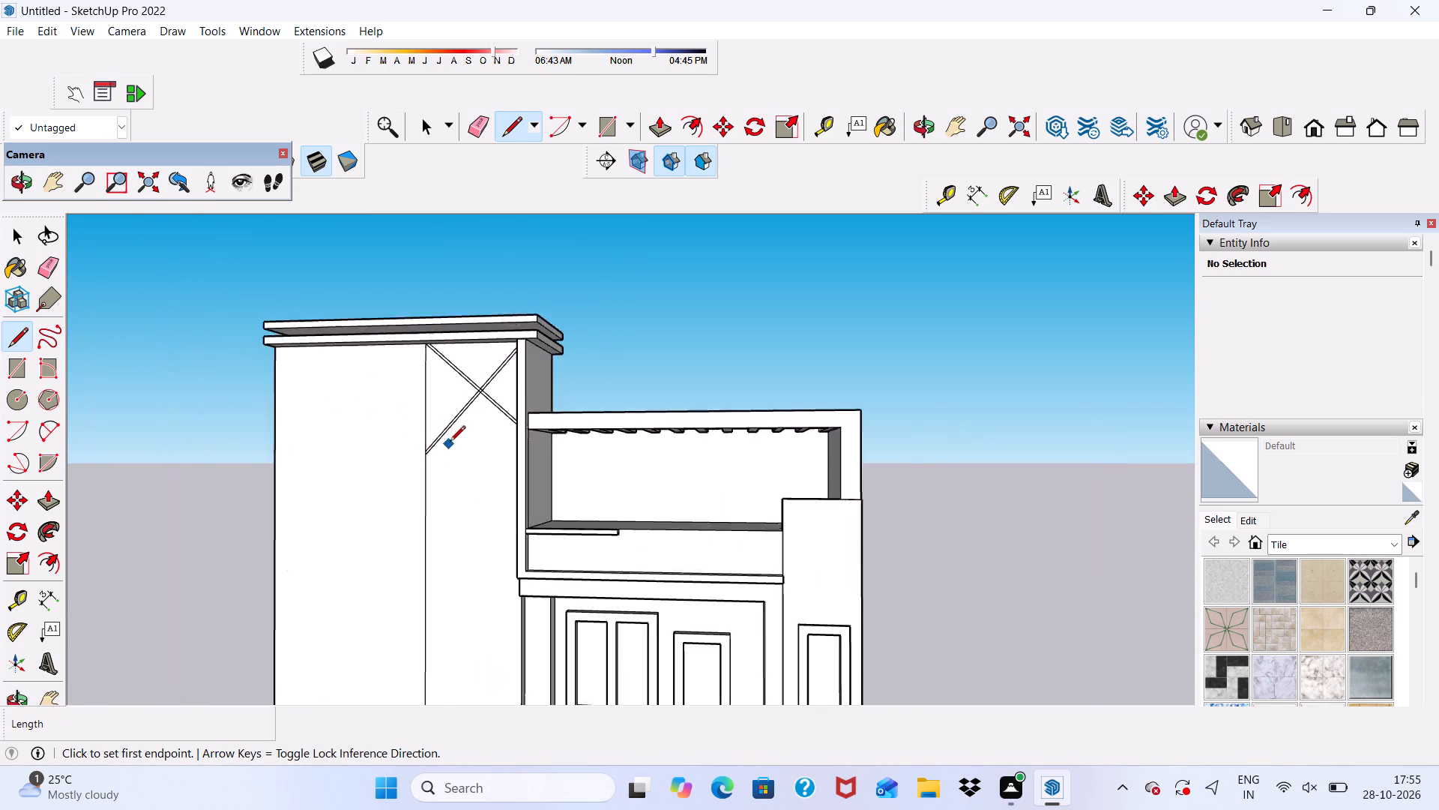
{"action": "scroll", "coordinate": [450, 442], "scroll_direction": "up", "scroll_amount": 15}
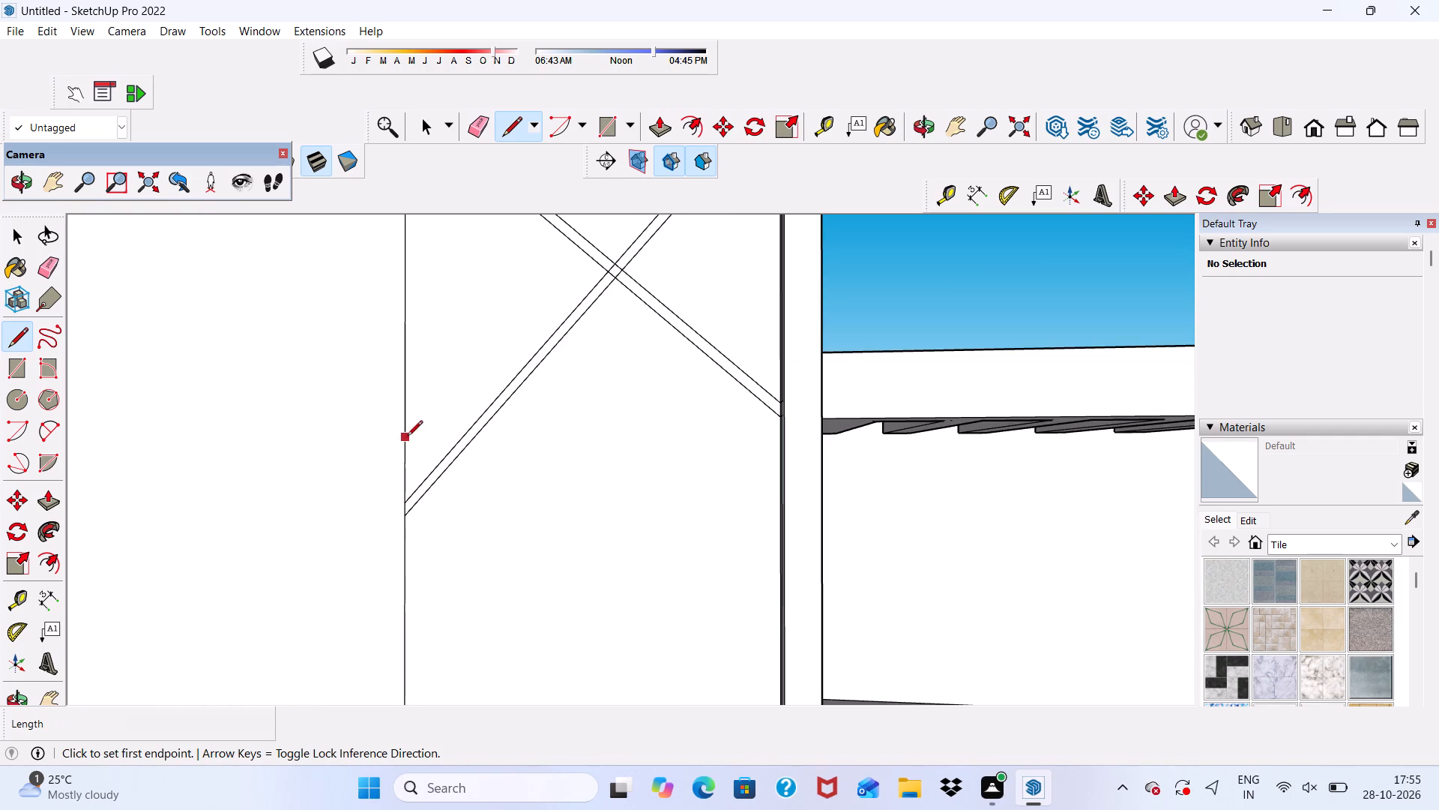
{"action": "left_click", "coordinate": [406, 434]}
{"action": "scroll", "coordinate": [466, 474], "scroll_direction": "down", "scroll_amount": 3}
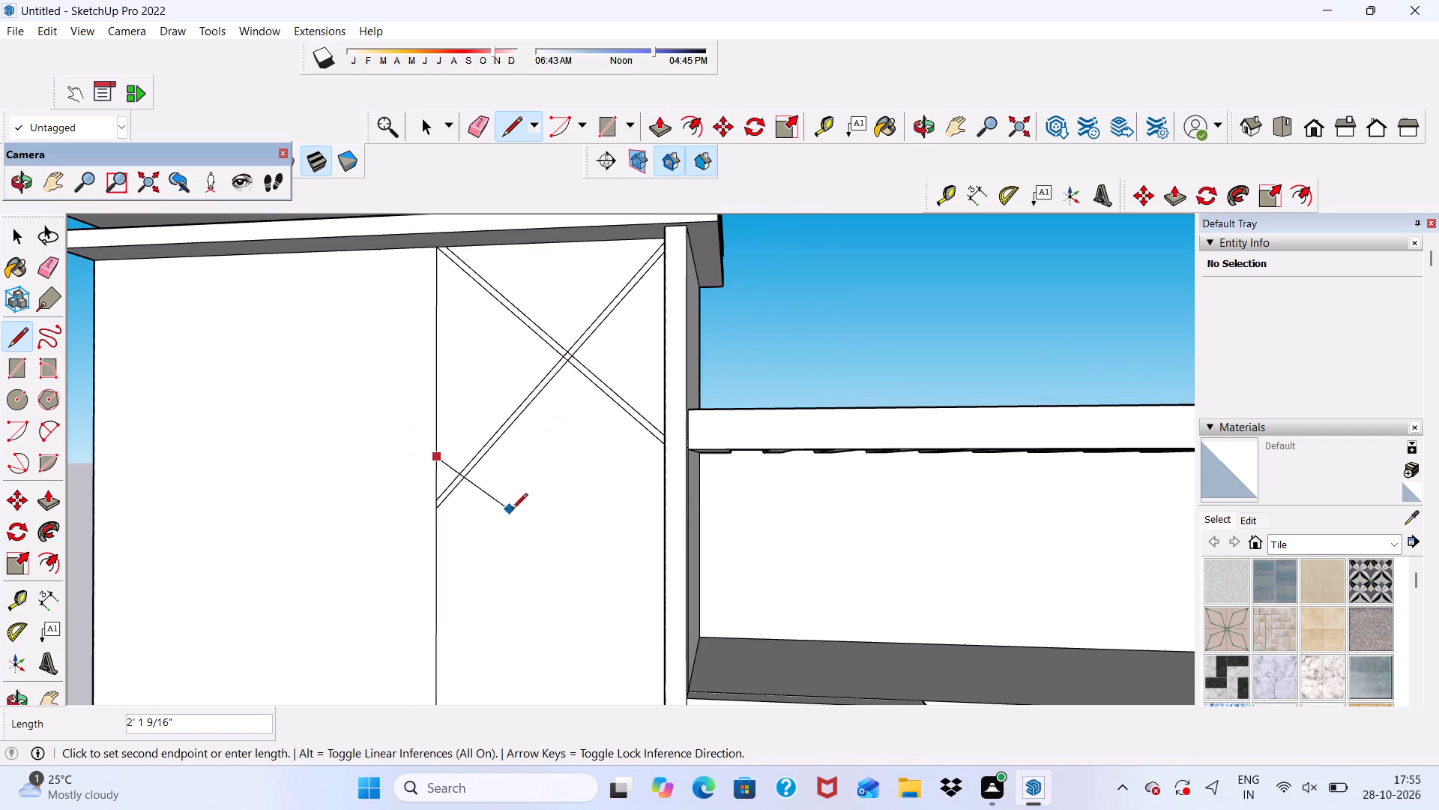
{"action": "scroll", "coordinate": [512, 510], "scroll_direction": "down", "scroll_amount": 7}
{"action": "scroll", "coordinate": [494, 432], "scroll_direction": "down", "scroll_amount": 5}
{"action": "middle_click_drag", "start_coordinate": [503, 484], "coordinate": [673, 531]}
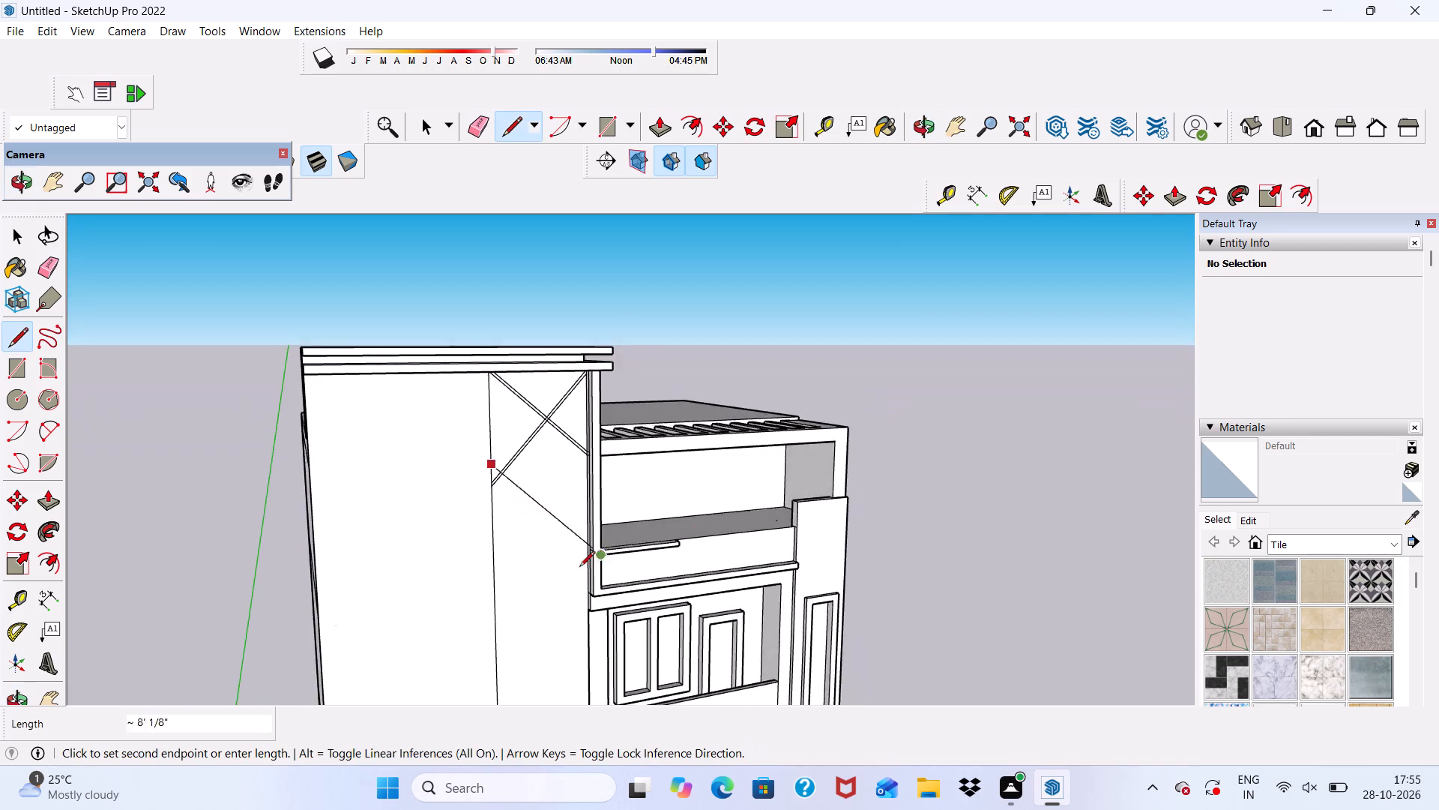
{"action": "scroll", "coordinate": [579, 568], "scroll_direction": "up", "scroll_amount": 19}
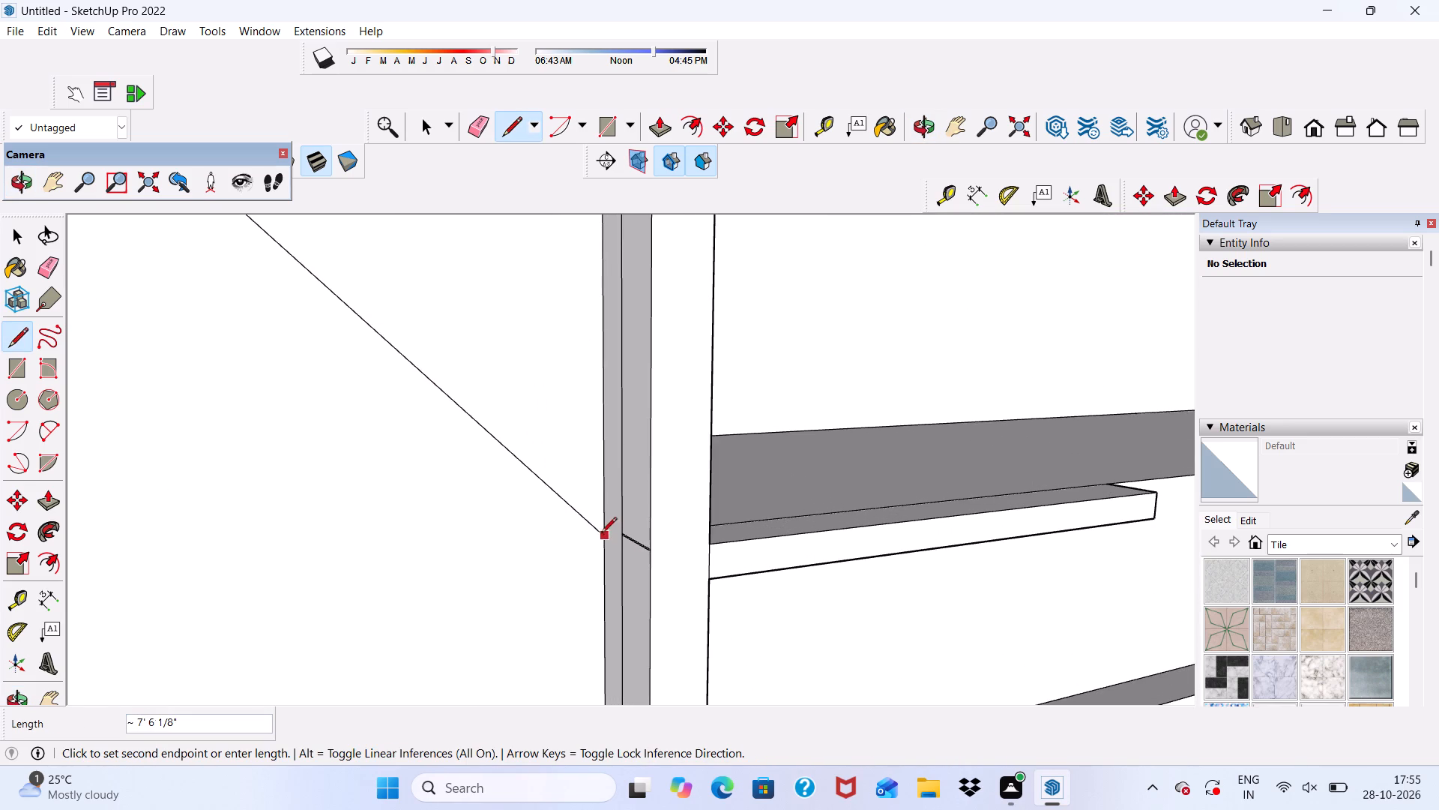
{"action": "scroll", "coordinate": [602, 481], "scroll_direction": "down", "scroll_amount": 6}
{"action": "scroll", "coordinate": [588, 544], "scroll_direction": "up", "scroll_amount": 7}
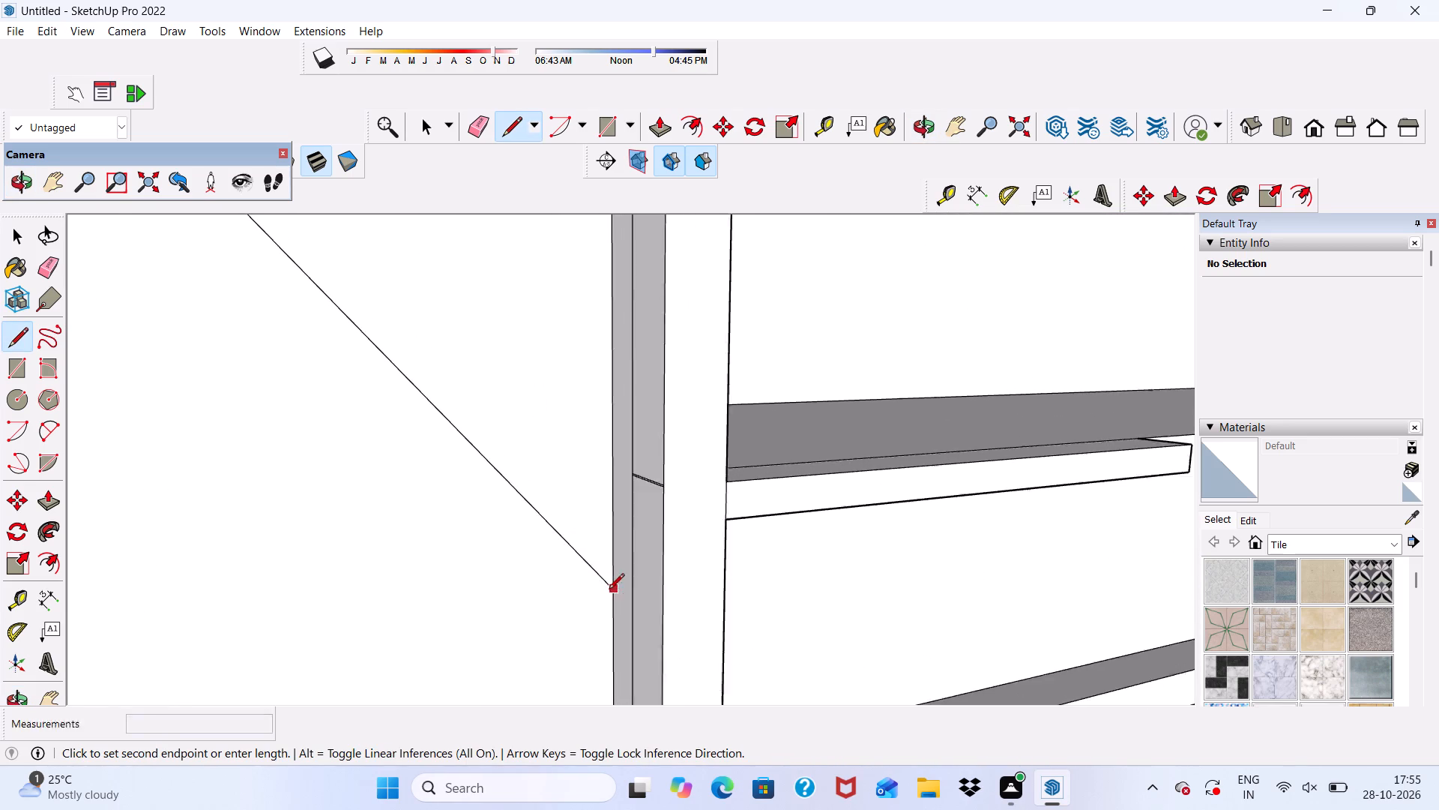
{"action": "scroll", "coordinate": [609, 590], "scroll_direction": "up", "scroll_amount": 3}
{"action": "left_click", "coordinate": [613, 601]}
{"action": "scroll", "coordinate": [496, 436], "scroll_direction": "down", "scroll_amount": 4}
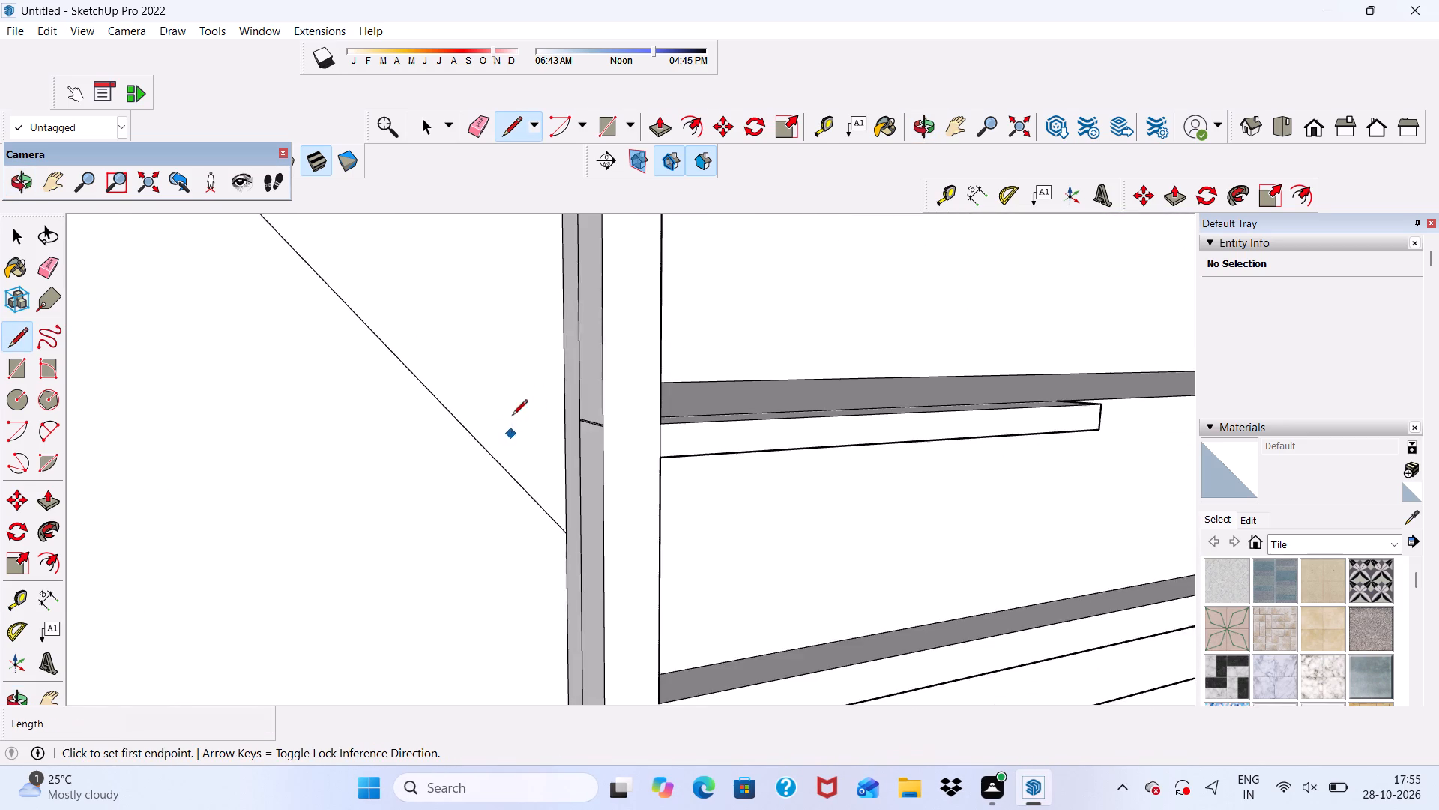
Draw a second diagonal about 8' 3" long just below the last one, from the inner vertical edge to the side edge.
{"action": "scroll", "coordinate": [512, 416], "scroll_direction": "down", "scroll_amount": 19}
{"action": "scroll", "coordinate": [418, 505], "scroll_direction": "down", "scroll_amount": 5}
{"action": "scroll", "coordinate": [416, 415], "scroll_direction": "up", "scroll_amount": 1}
{"action": "scroll", "coordinate": [414, 427], "scroll_direction": "down", "scroll_amount": 5}
{"action": "scroll", "coordinate": [442, 531], "scroll_direction": "up", "scroll_amount": 1}
{"action": "middle_click_drag", "start_coordinate": [442, 557], "coordinate": [441, 568]}
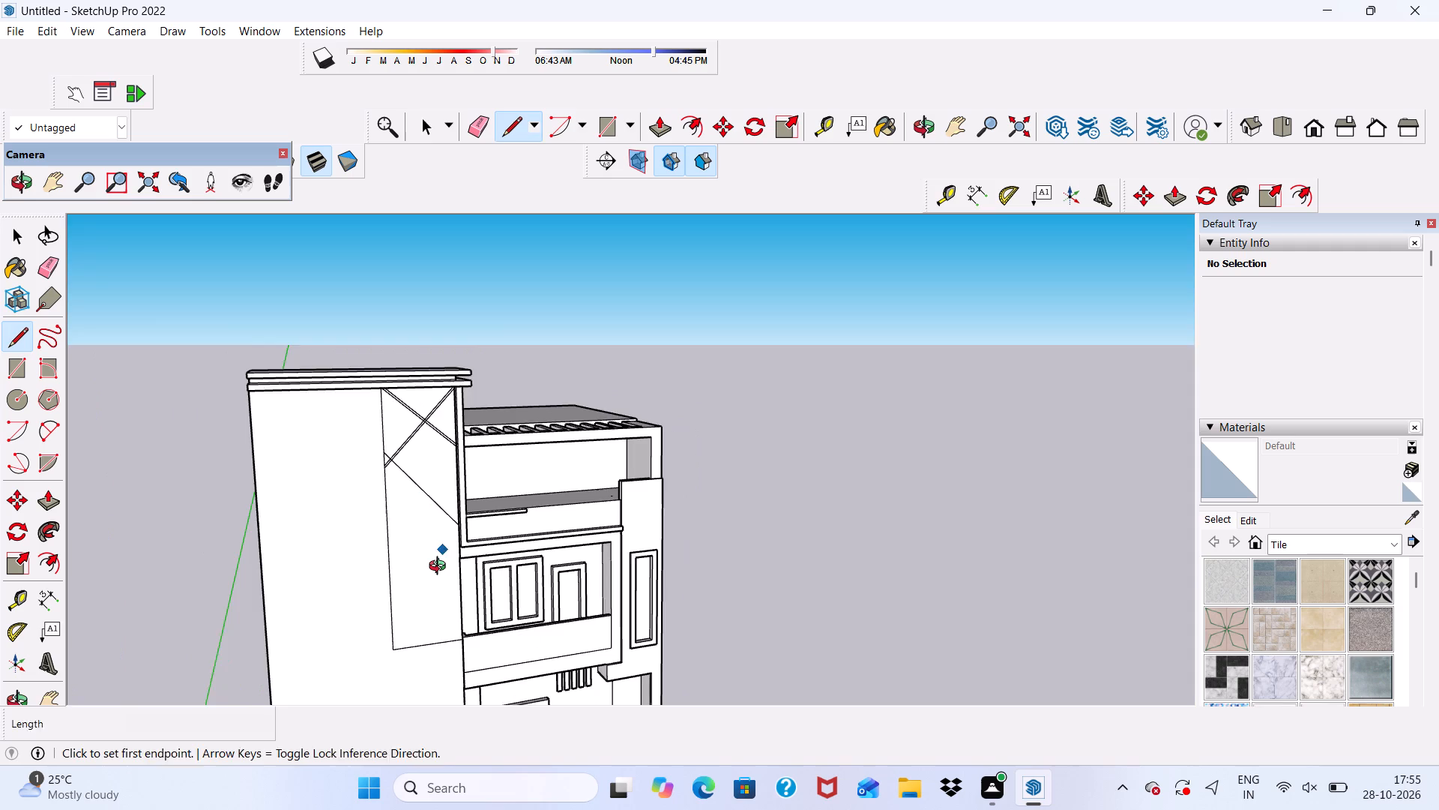
{"action": "middle_click_drag", "start_coordinate": [441, 568], "coordinate": [403, 560]}
{"action": "scroll", "coordinate": [402, 475], "scroll_direction": "up", "scroll_amount": 18}
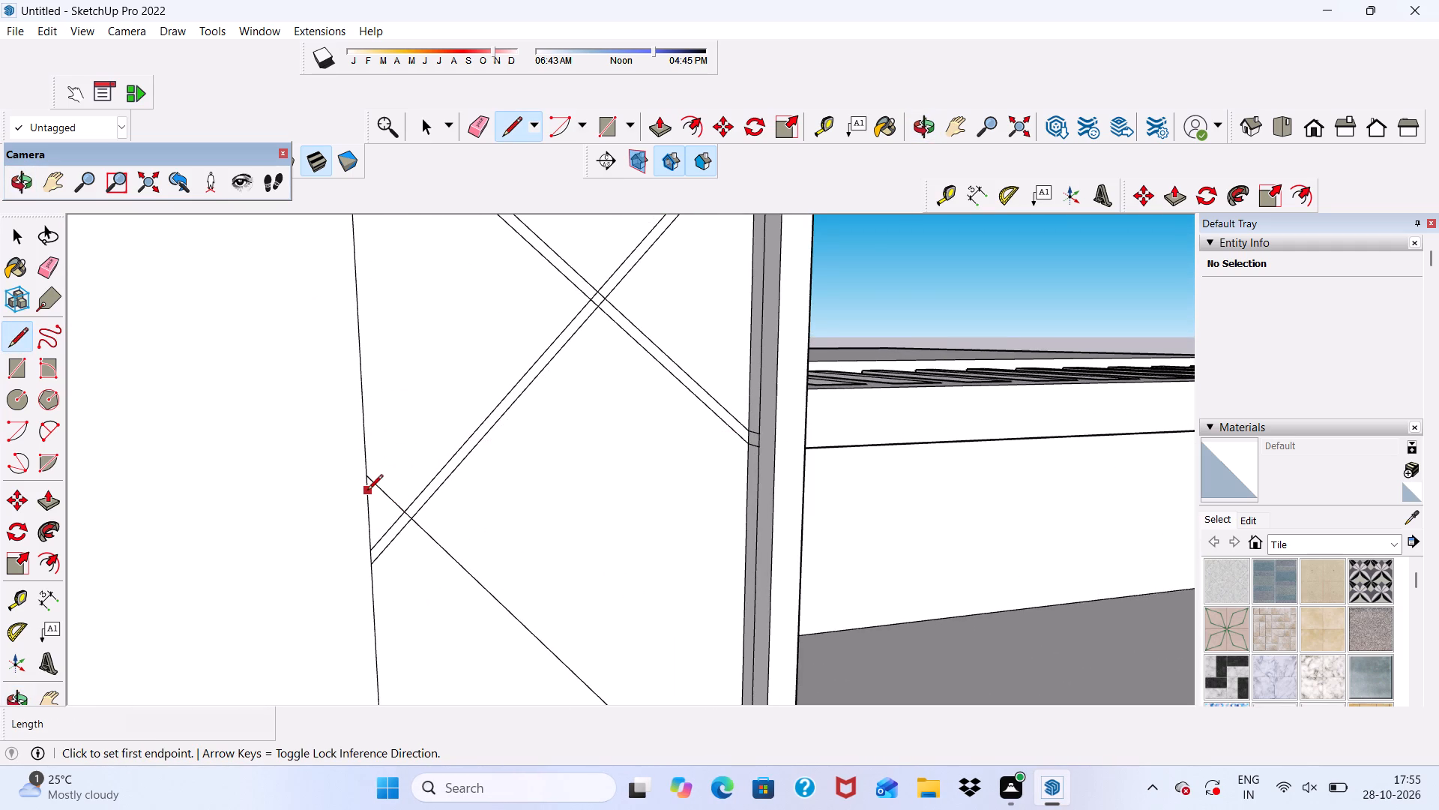
{"action": "scroll", "coordinate": [439, 471], "scroll_direction": "down", "scroll_amount": 10}
{"action": "scroll", "coordinate": [588, 536], "scroll_direction": "up", "scroll_amount": 5}
{"action": "scroll", "coordinate": [493, 365], "scroll_direction": "up", "scroll_amount": 2}
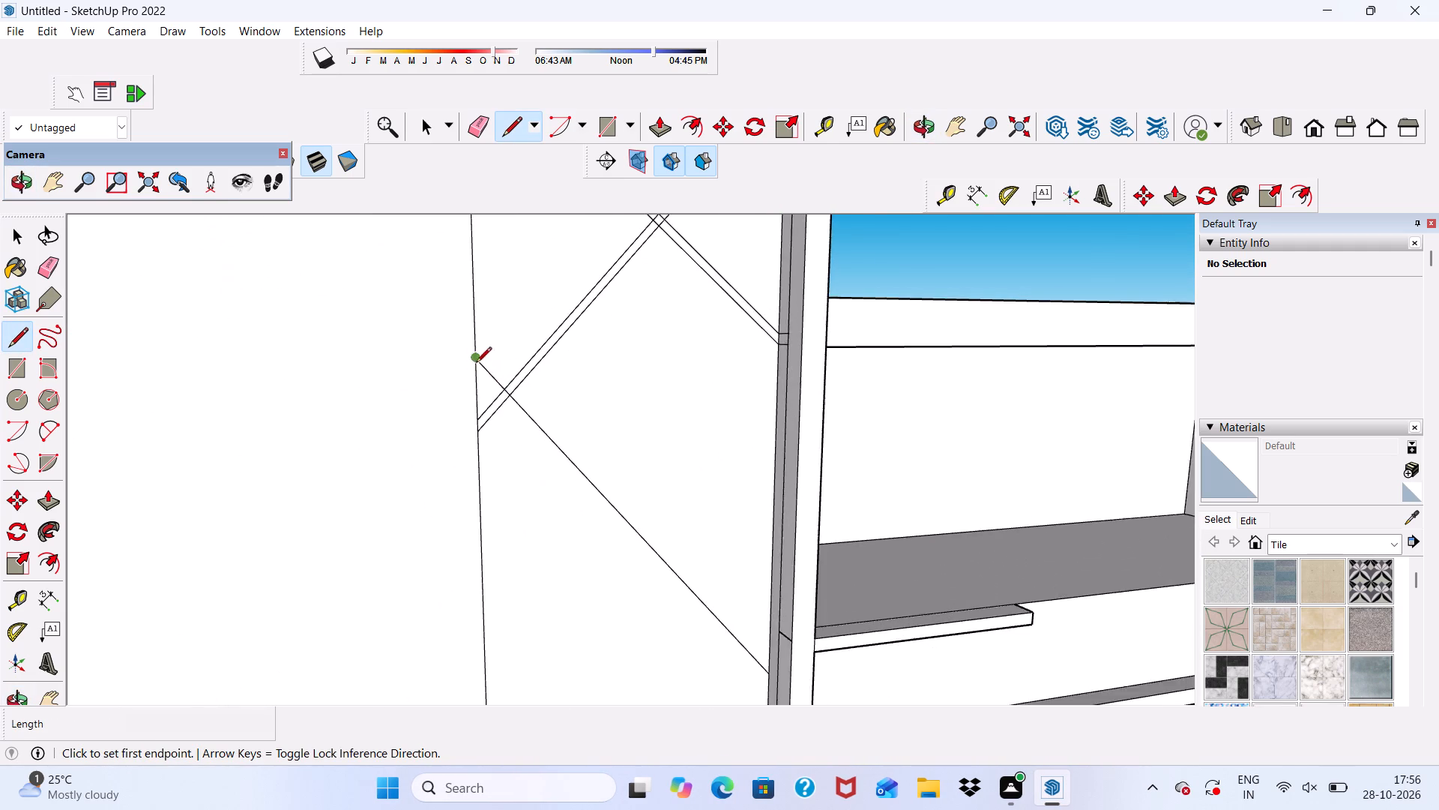
{"action": "scroll", "coordinate": [476, 364], "scroll_direction": "up", "scroll_amount": 1}
{"action": "left_click", "coordinate": [477, 374]}
{"action": "scroll", "coordinate": [549, 478], "scroll_direction": "down", "scroll_amount": 4}
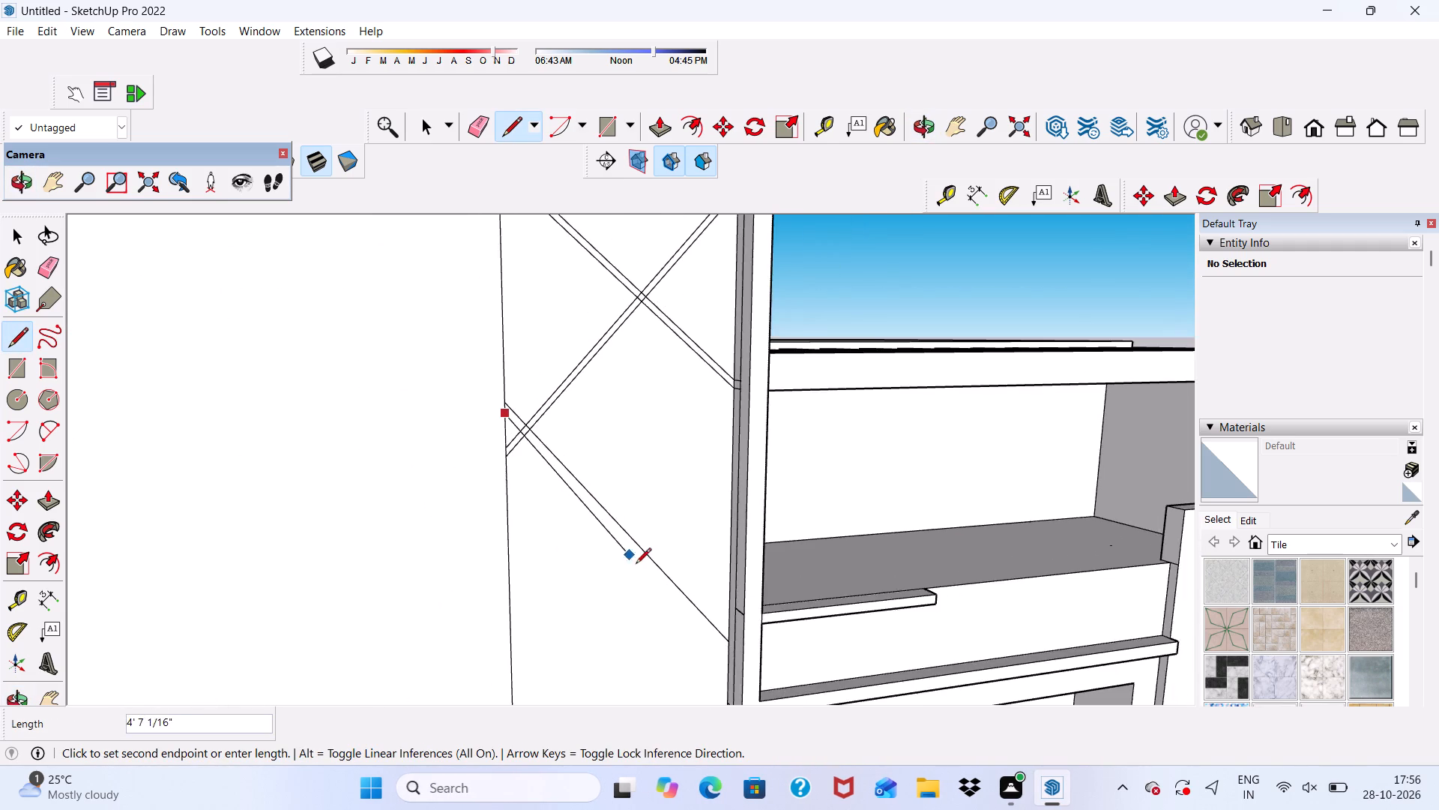
{"action": "scroll", "coordinate": [639, 566], "scroll_direction": "up", "scroll_amount": 1}
{"action": "scroll", "coordinate": [642, 572], "scroll_direction": "down", "scroll_amount": 1}
{"action": "middle_click_drag", "start_coordinate": [648, 581], "coordinate": [712, 590]}
{"action": "scroll", "coordinate": [764, 634], "scroll_direction": "up", "scroll_amount": 5}
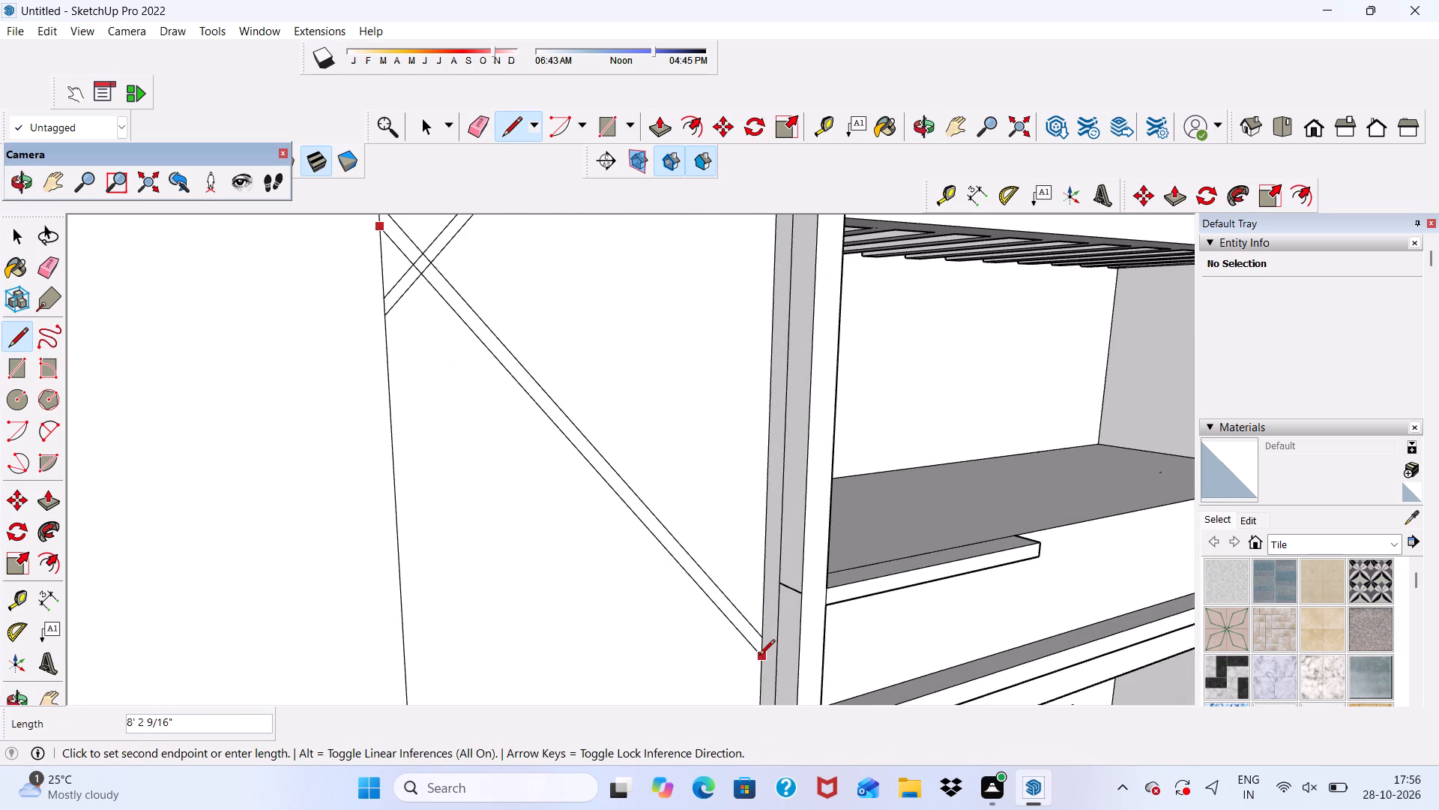
{"action": "left_click", "coordinate": [759, 652]}
{"action": "scroll", "coordinate": [629, 536], "scroll_direction": "down", "scroll_amount": 5}
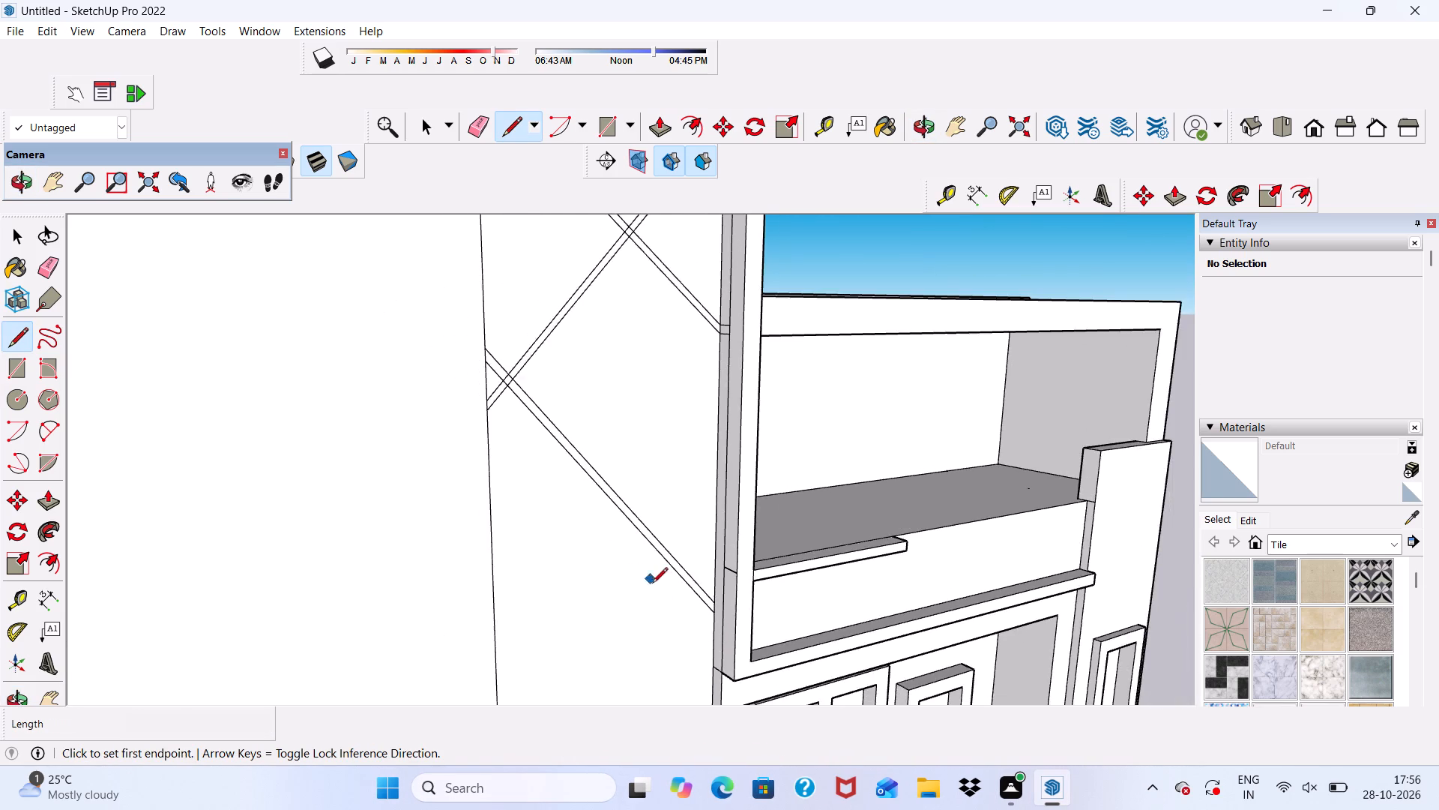
Draw a diagonal about 10' 7" long from the lowest strip's end on the side edge to the rectangle's bottom inner corner.
{"action": "middle_click_drag", "start_coordinate": [657, 595], "coordinate": [532, 565]}
{"action": "scroll", "coordinate": [534, 384], "scroll_direction": "down", "scroll_amount": 5}
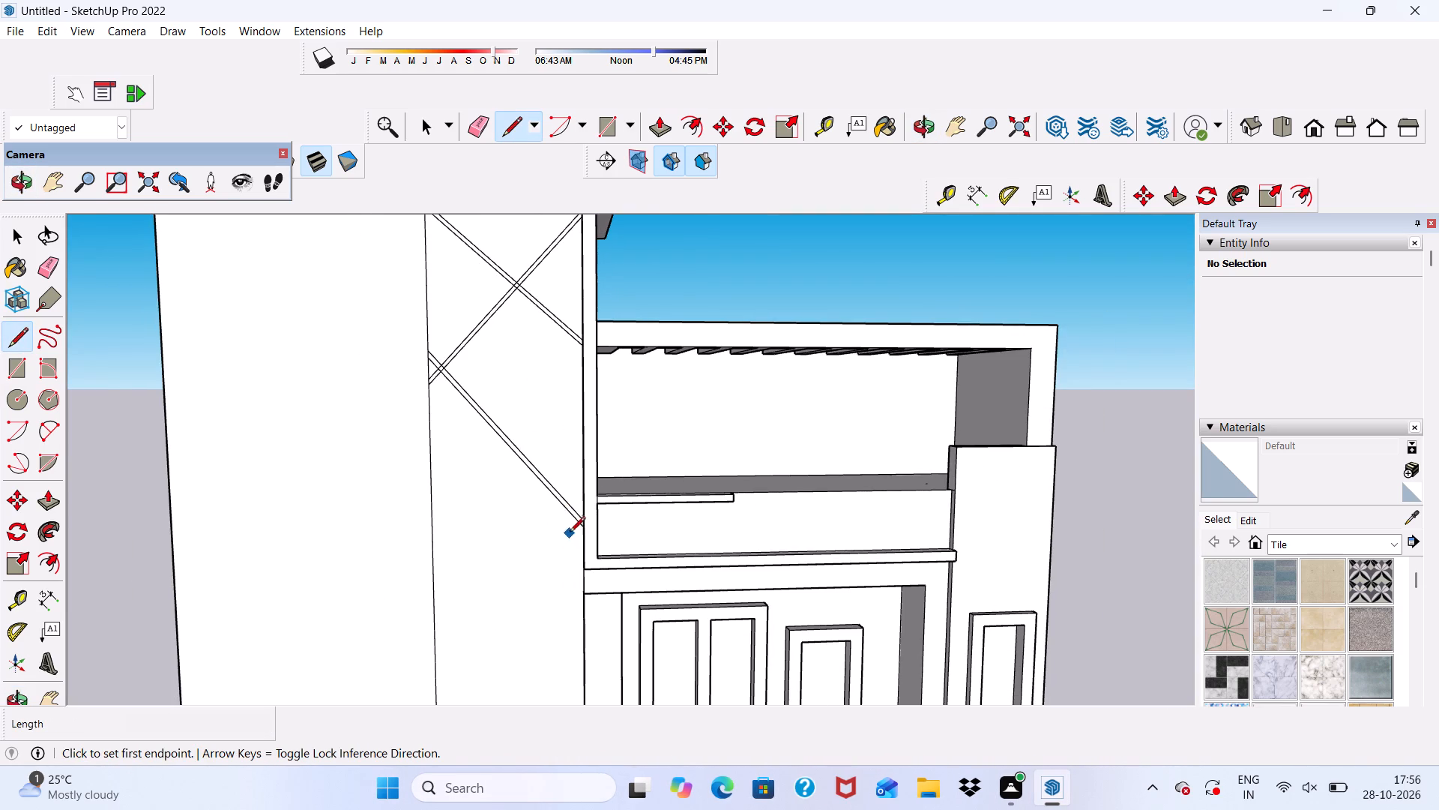
{"action": "scroll", "coordinate": [567, 524], "scroll_direction": "down", "scroll_amount": 4}
{"action": "middle_click_drag", "start_coordinate": [622, 520], "coordinate": [677, 497]}
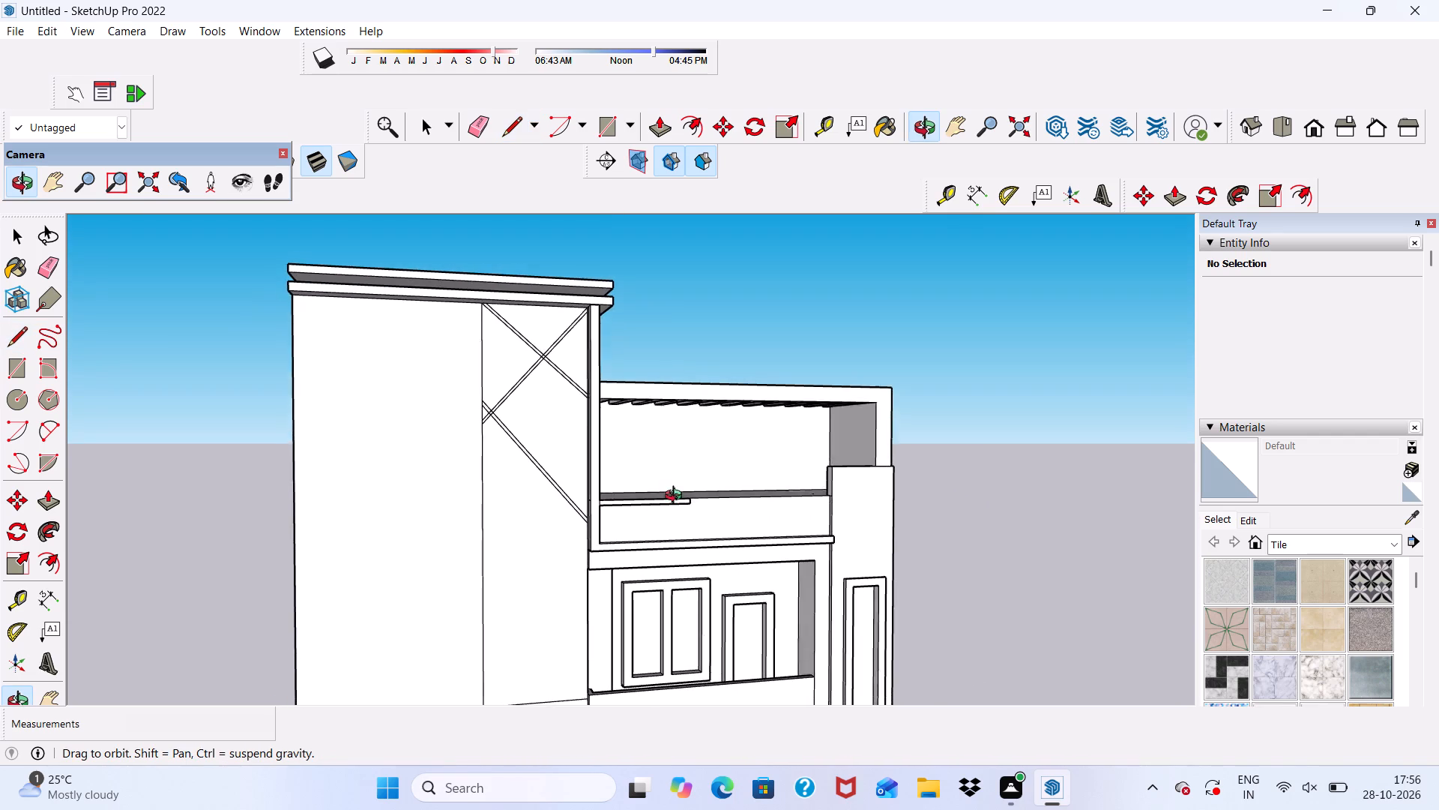
{"action": "middle_click_drag", "start_coordinate": [677, 497], "coordinate": [719, 512]}
{"action": "scroll", "coordinate": [606, 546], "scroll_direction": "up", "scroll_amount": 7}
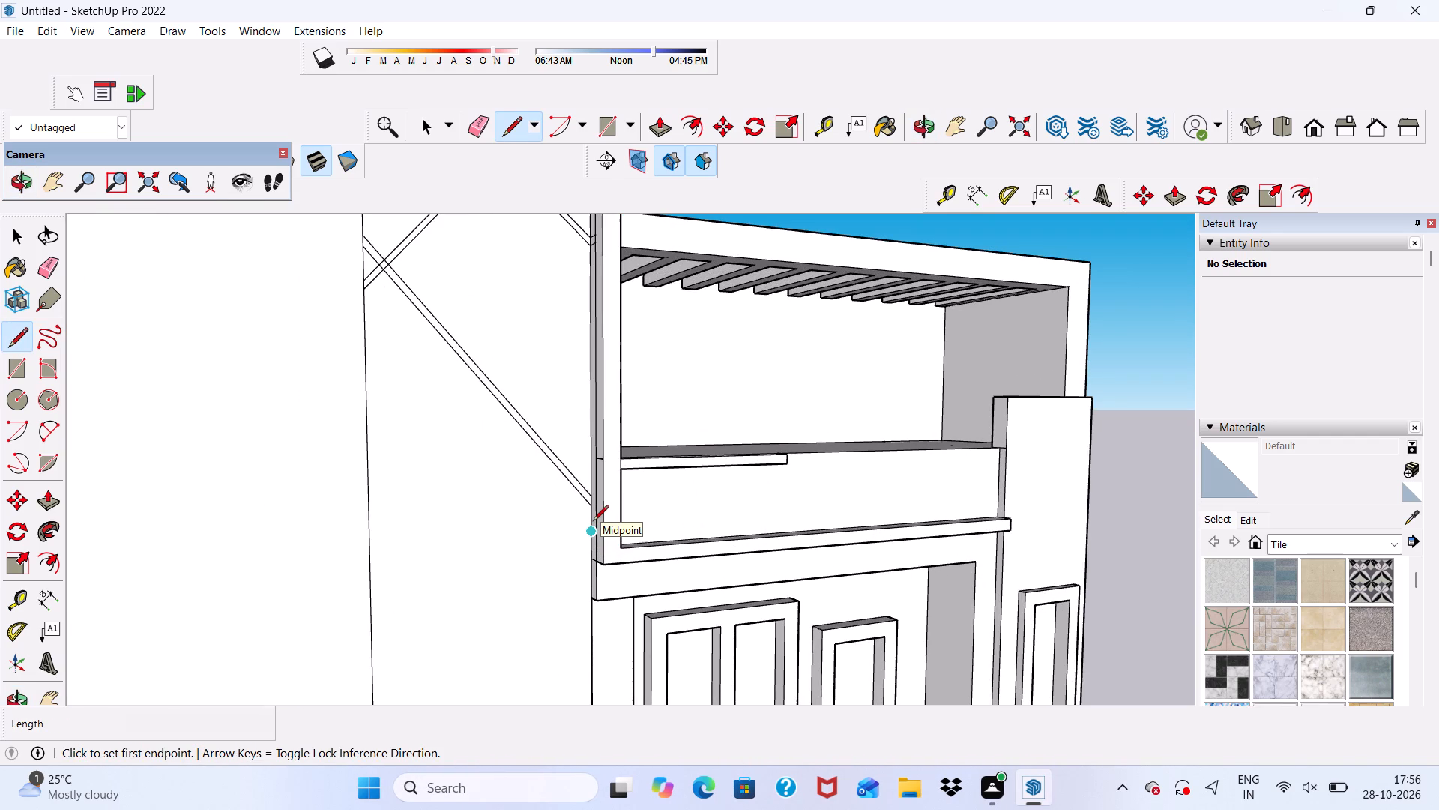
{"action": "scroll", "coordinate": [593, 522], "scroll_direction": "down", "scroll_amount": 6}
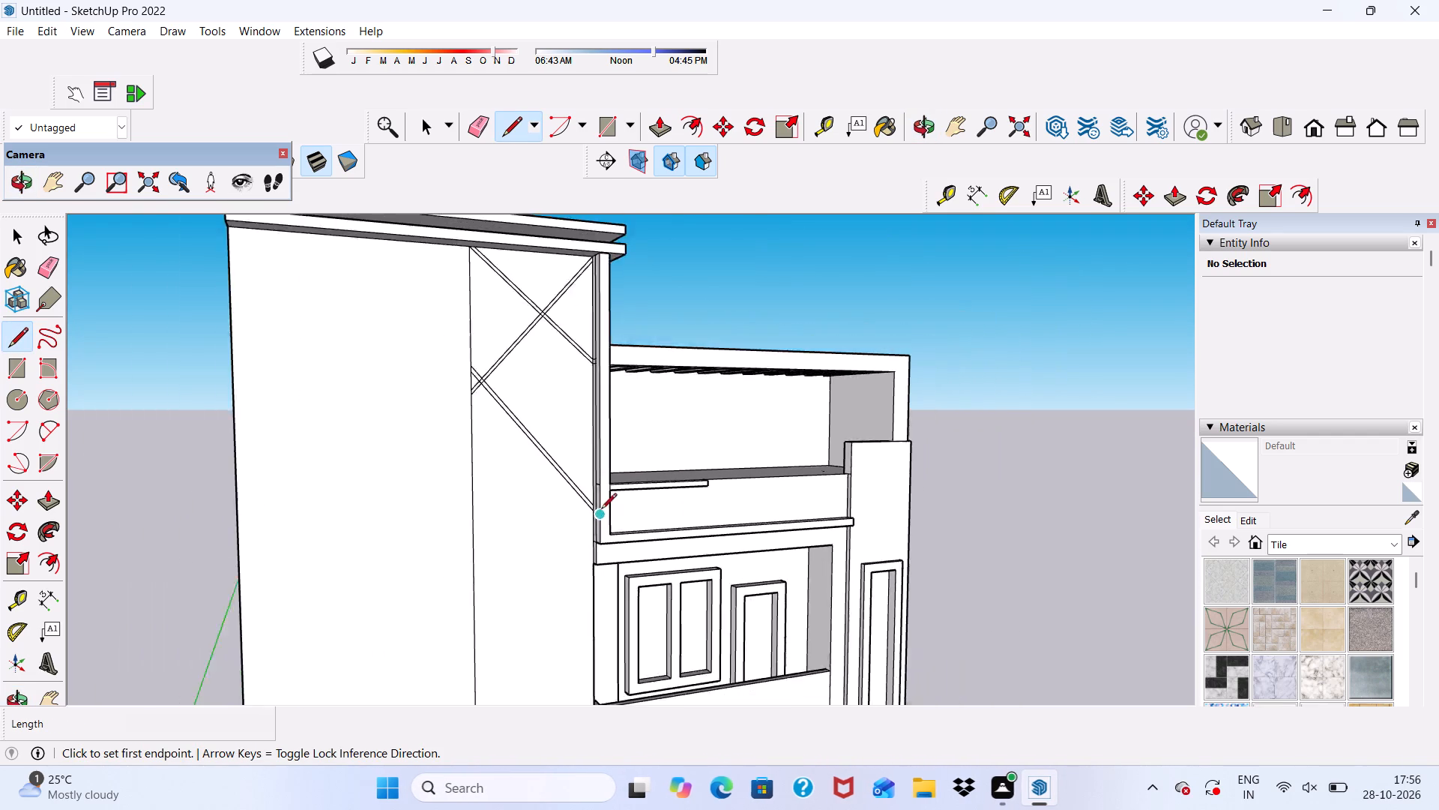
{"action": "scroll", "coordinate": [601, 510], "scroll_direction": "down", "scroll_amount": 2}
{"action": "scroll", "coordinate": [531, 512], "scroll_direction": "up", "scroll_amount": 14}
{"action": "scroll", "coordinate": [687, 552], "scroll_direction": "up", "scroll_amount": 2}
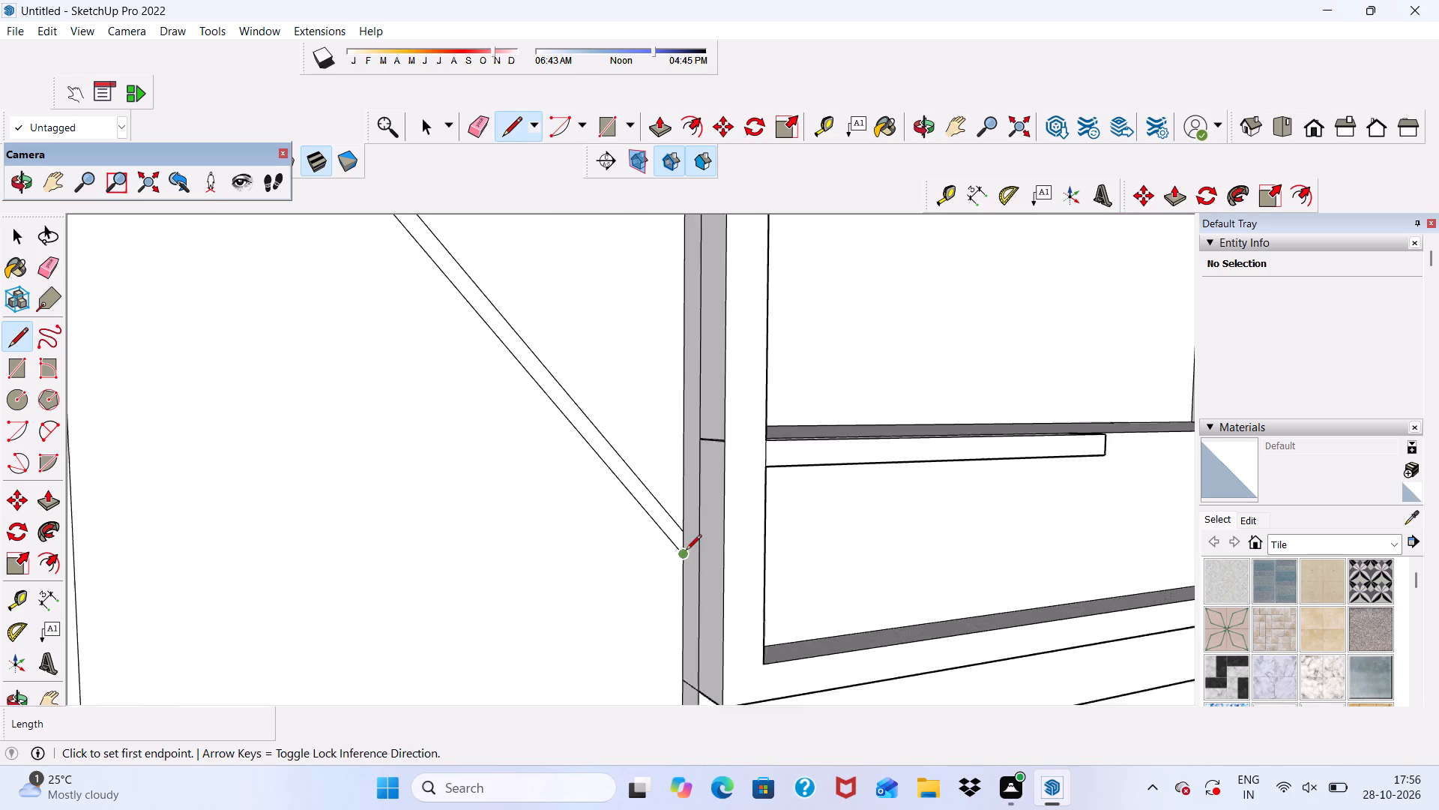
{"action": "scroll", "coordinate": [686, 551], "scroll_direction": "up", "scroll_amount": 1}
{"action": "left_click", "coordinate": [681, 554]}
{"action": "scroll", "coordinate": [620, 438], "scroll_direction": "down", "scroll_amount": 4}
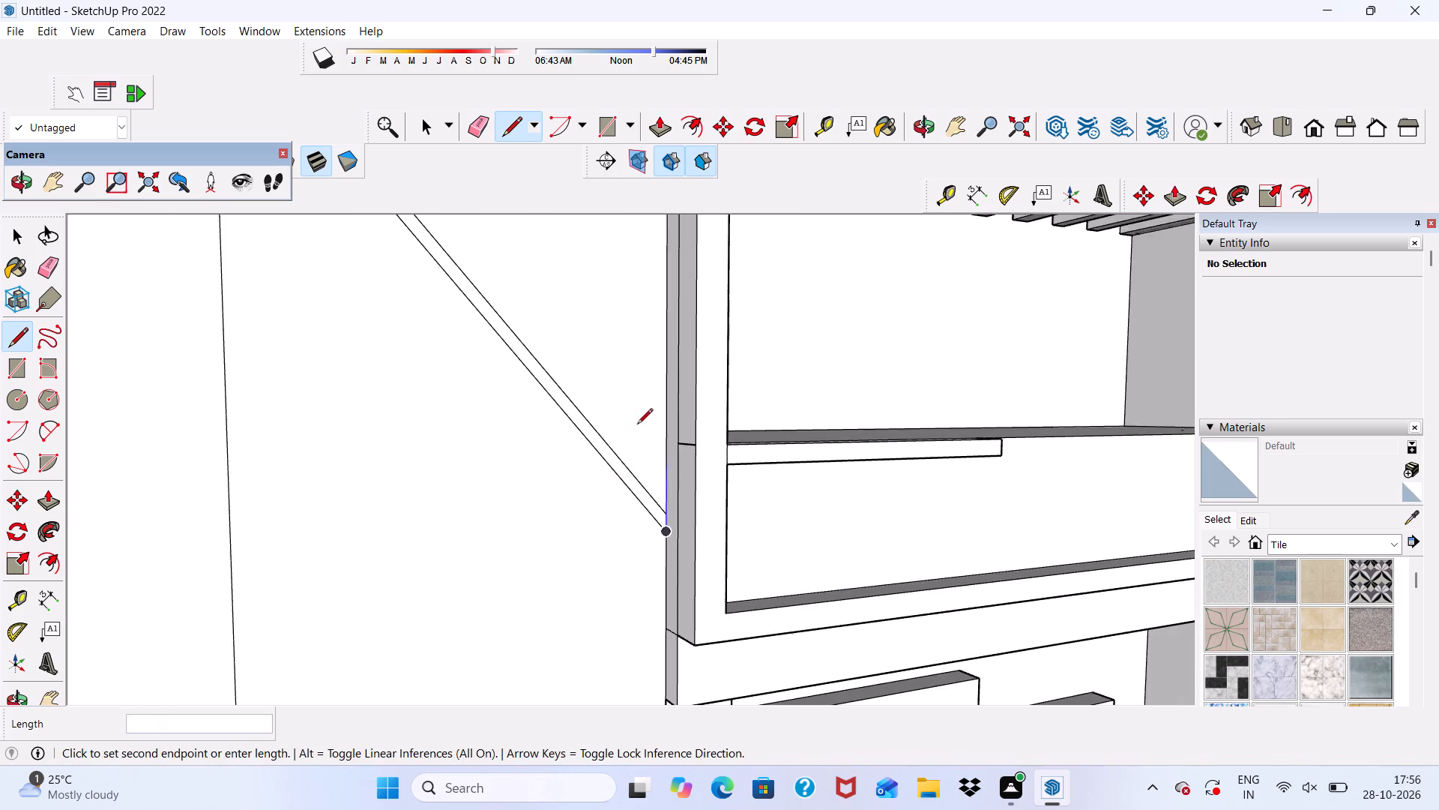
{"action": "scroll", "coordinate": [576, 445], "scroll_direction": "down", "scroll_amount": 16}
{"action": "scroll", "coordinate": [582, 632], "scroll_direction": "up", "scroll_amount": 4}
{"action": "scroll", "coordinate": [521, 658], "scroll_direction": "down", "scroll_amount": 1}
{"action": "scroll", "coordinate": [503, 658], "scroll_direction": "up", "scroll_amount": 4}
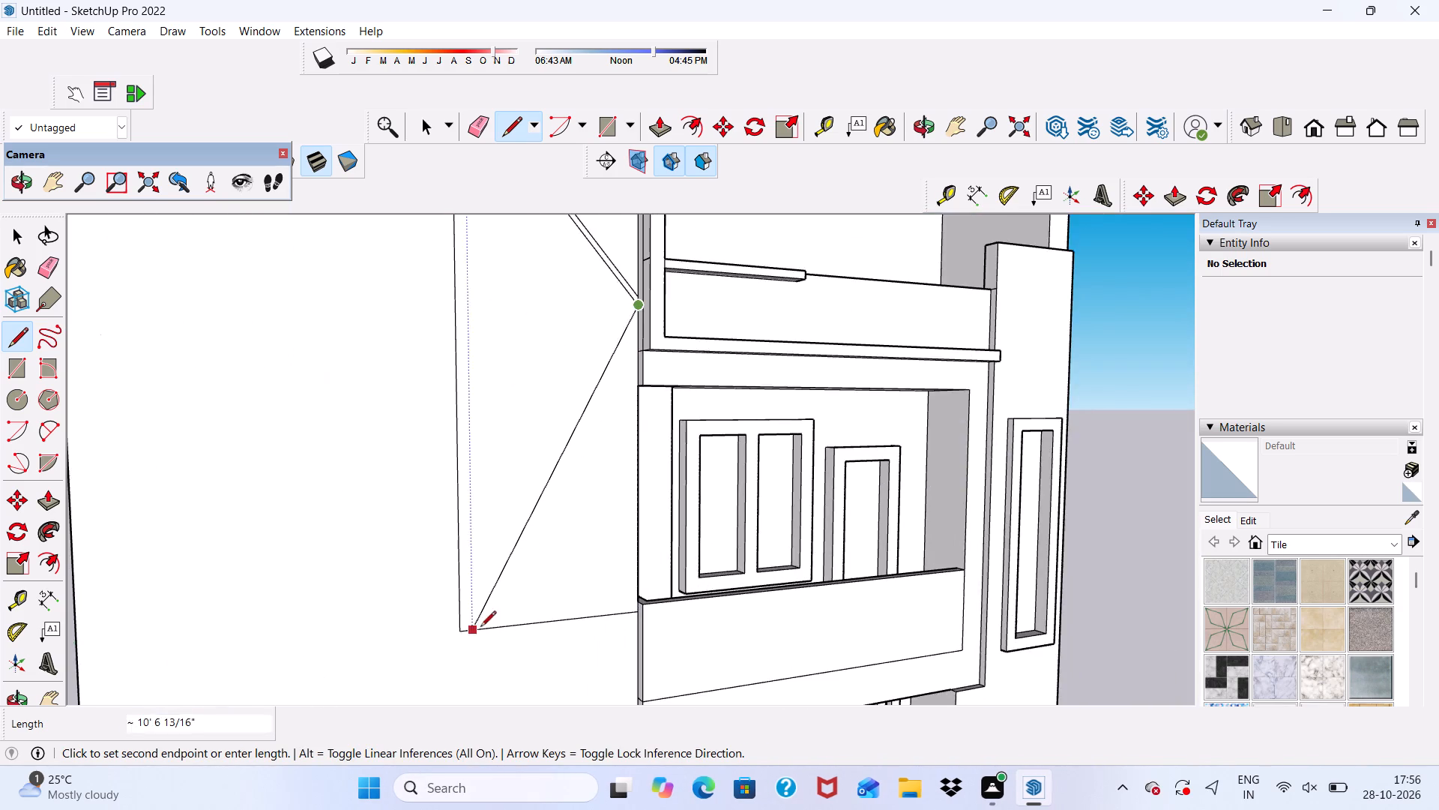
{"action": "scroll", "coordinate": [480, 628], "scroll_direction": "up", "scroll_amount": 4}
{"action": "left_click", "coordinate": [456, 636]}
{"action": "scroll", "coordinate": [456, 595], "scroll_direction": "down", "scroll_amount": 5}
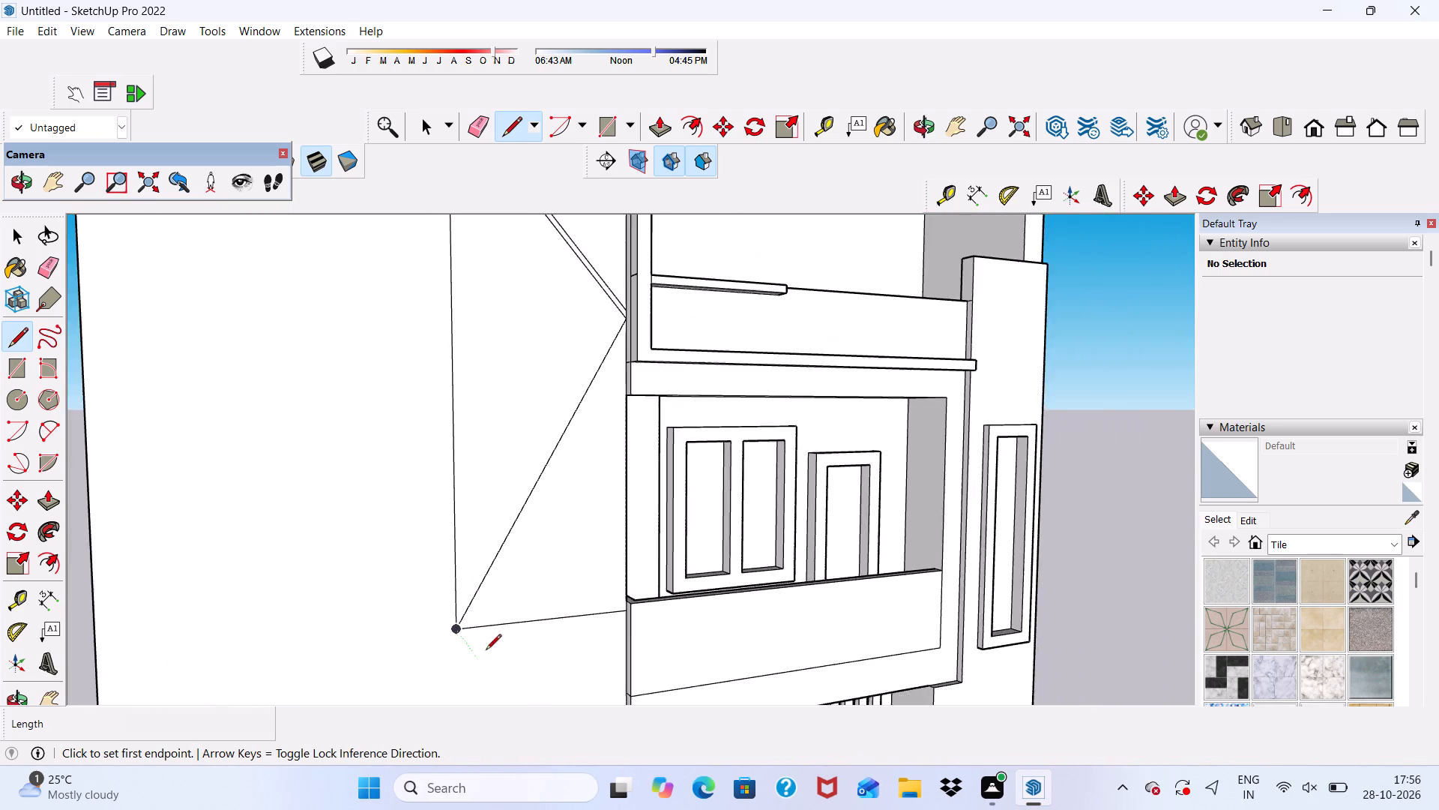
{"action": "scroll", "coordinate": [469, 616], "scroll_direction": "up", "scroll_amount": 9}
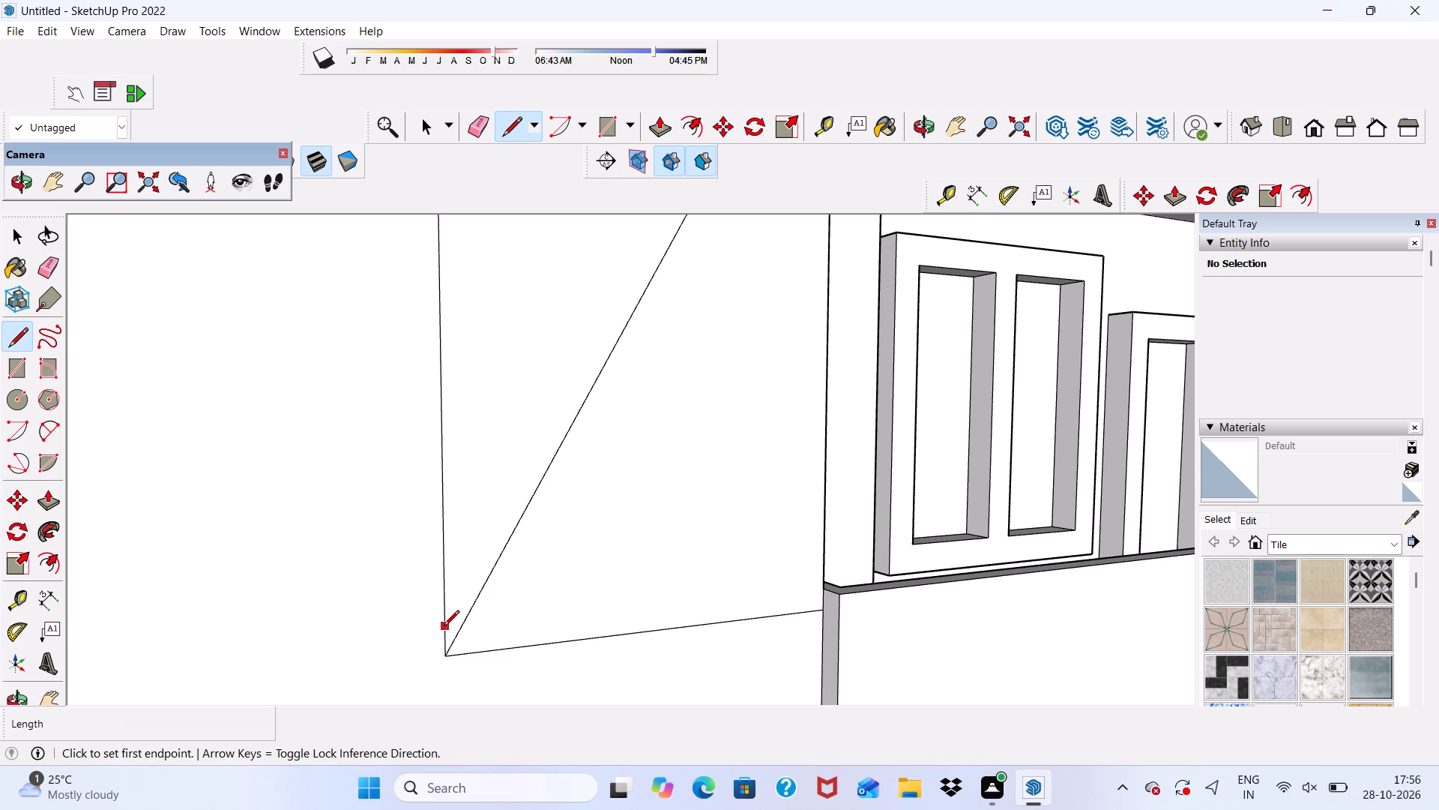
Draw a diagonal about 10' 6" long from the inner vertical edge just above the bottom corner, up to the strip above's lower line.
{"action": "left_click", "coordinate": [444, 626]}
{"action": "scroll", "coordinate": [511, 497], "scroll_direction": "down", "scroll_amount": 5}
{"action": "scroll", "coordinate": [548, 469], "scroll_direction": "up", "scroll_amount": 5}
{"action": "scroll", "coordinate": [508, 523], "scroll_direction": "down", "scroll_amount": 6}
{"action": "scroll", "coordinate": [544, 379], "scroll_direction": "up", "scroll_amount": 4}
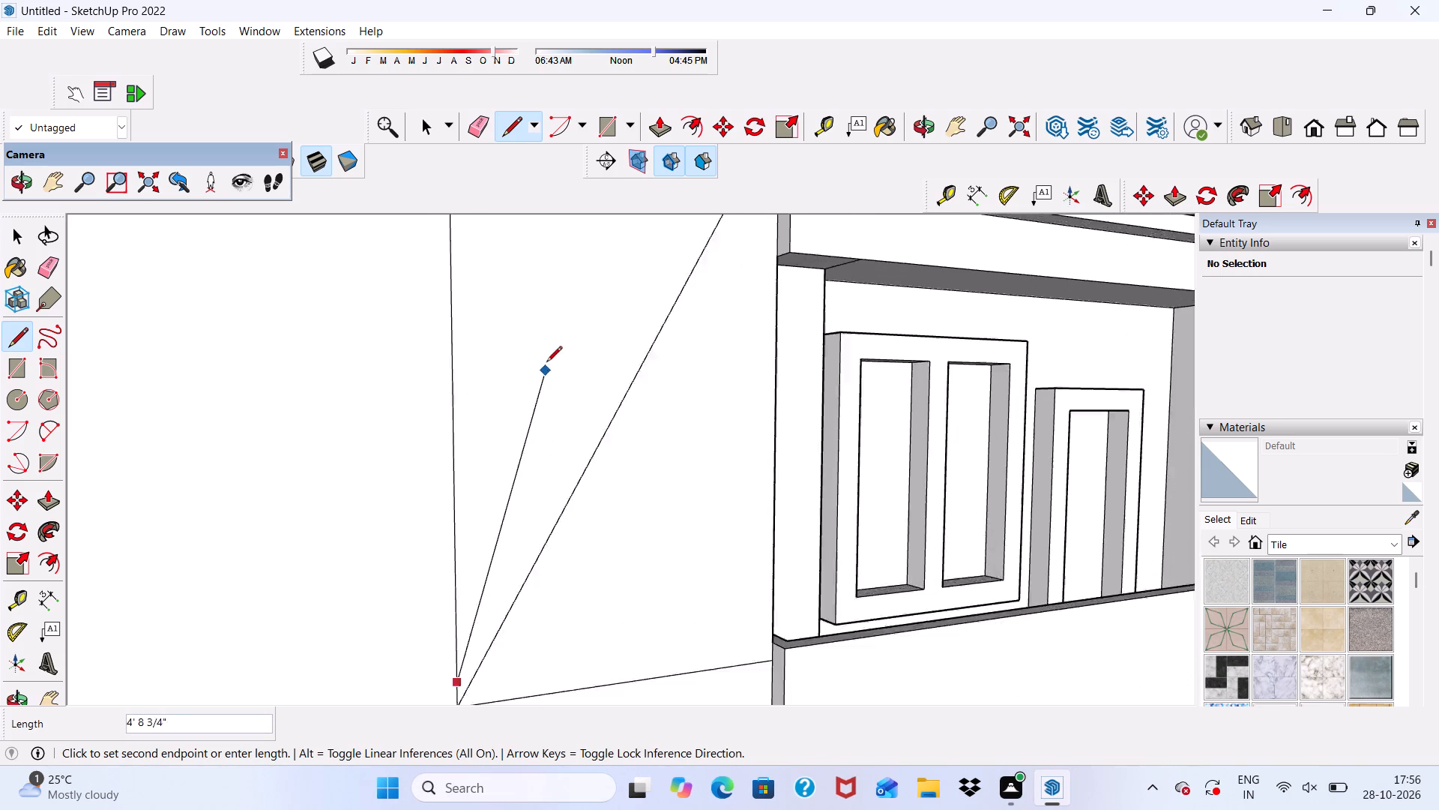
{"action": "scroll", "coordinate": [546, 363], "scroll_direction": "up", "scroll_amount": 1}
{"action": "scroll", "coordinate": [564, 332], "scroll_direction": "down", "scroll_amount": 9}
{"action": "scroll", "coordinate": [687, 394], "scroll_direction": "up", "scroll_amount": 5}
{"action": "scroll", "coordinate": [678, 283], "scroll_direction": "down", "scroll_amount": 9}
{"action": "scroll", "coordinate": [705, 433], "scroll_direction": "up", "scroll_amount": 5}
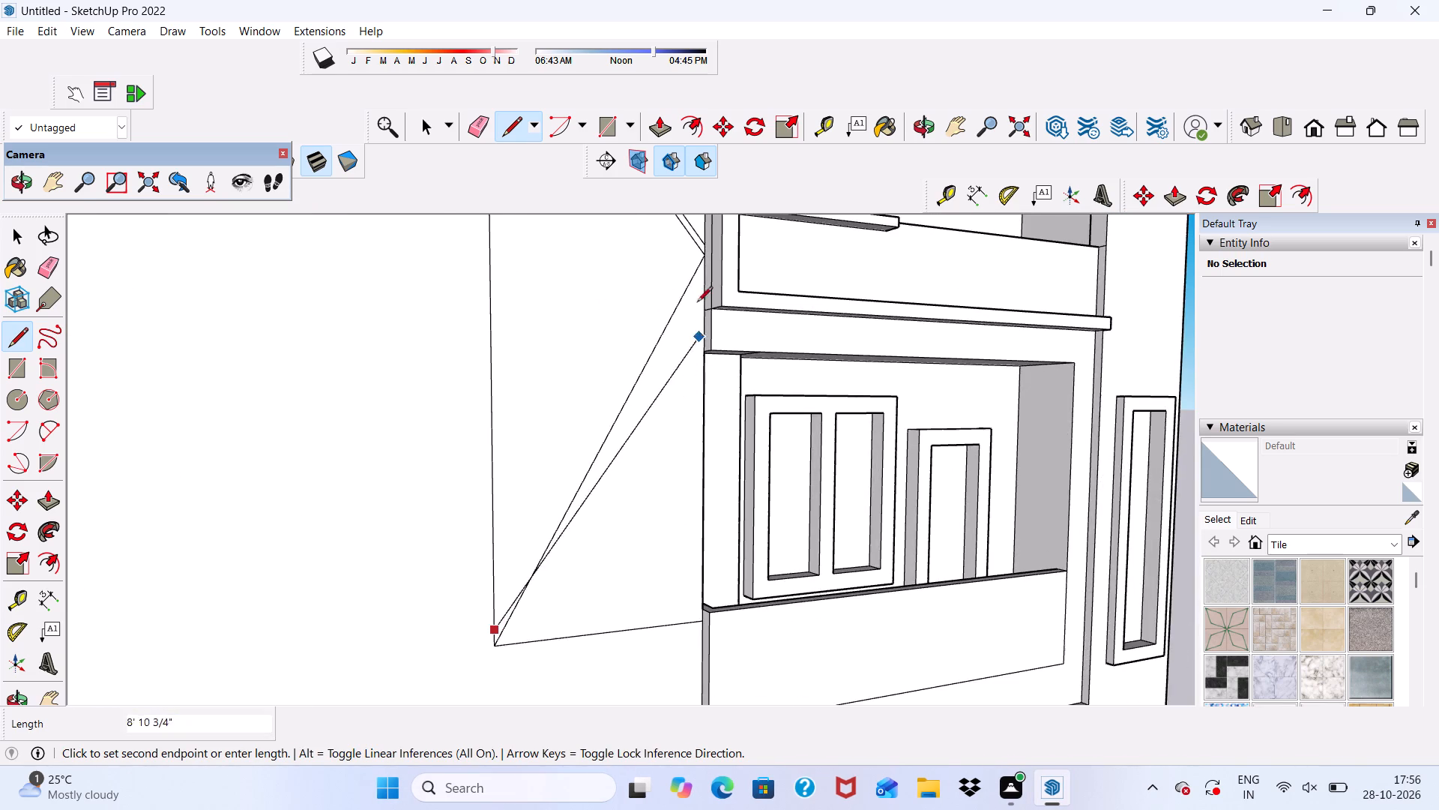
{"action": "scroll", "coordinate": [669, 248], "scroll_direction": "up", "scroll_amount": 5}
{"action": "scroll", "coordinate": [678, 246], "scroll_direction": "down", "scroll_amount": 1}
{"action": "scroll", "coordinate": [696, 247], "scroll_direction": "up", "scroll_amount": 4}
{"action": "scroll", "coordinate": [696, 244], "scroll_direction": "down", "scroll_amount": 1}
{"action": "scroll", "coordinate": [716, 247], "scroll_direction": "up", "scroll_amount": 4}
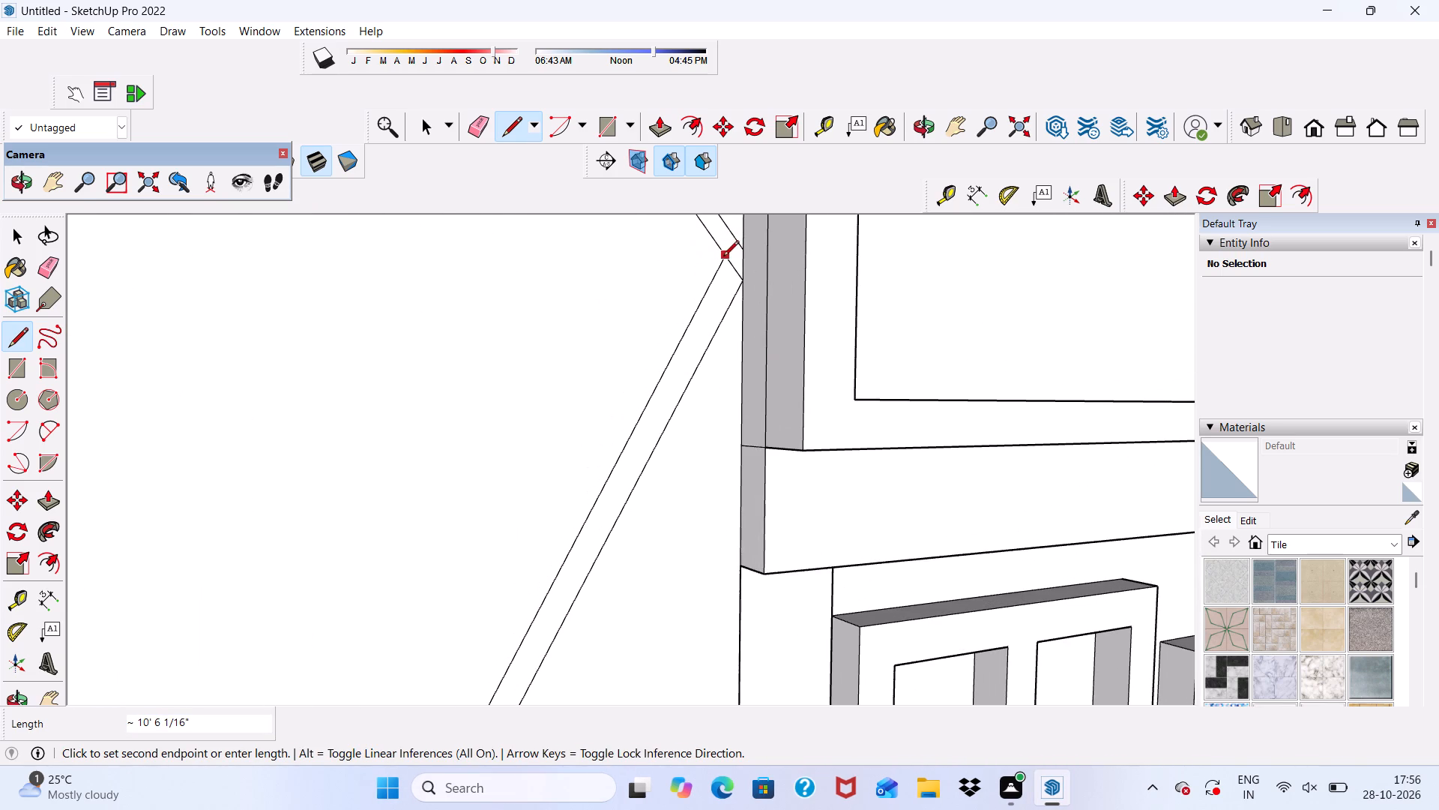
{"action": "scroll", "coordinate": [723, 259], "scroll_direction": "down", "scroll_amount": 1}
{"action": "left_click", "coordinate": [723, 259]}
Draw a diagonal about 6' 4" long from the inner vertical edge up to the upper crossing strip's lower end on the side edge.
{"action": "scroll", "coordinate": [667, 288], "scroll_direction": "down", "scroll_amount": 14}
{"action": "middle_click_drag", "start_coordinate": [642, 449], "coordinate": [636, 473]}
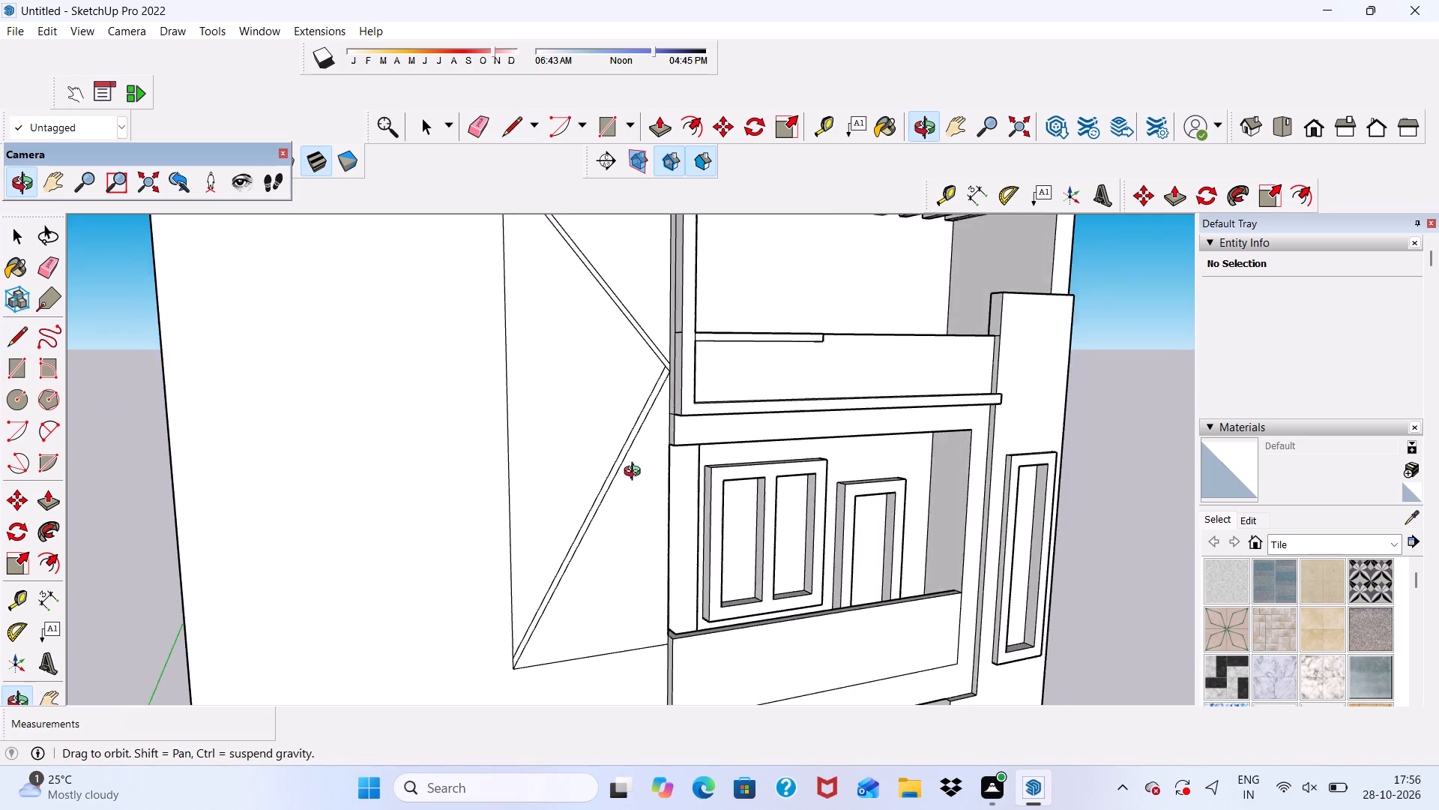
{"action": "middle_click_drag", "start_coordinate": [636, 473], "coordinate": [584, 473]}
{"action": "scroll", "coordinate": [585, 469], "scroll_direction": "up", "scroll_amount": 1}
{"action": "scroll", "coordinate": [609, 550], "scroll_direction": "down", "scroll_amount": 5}
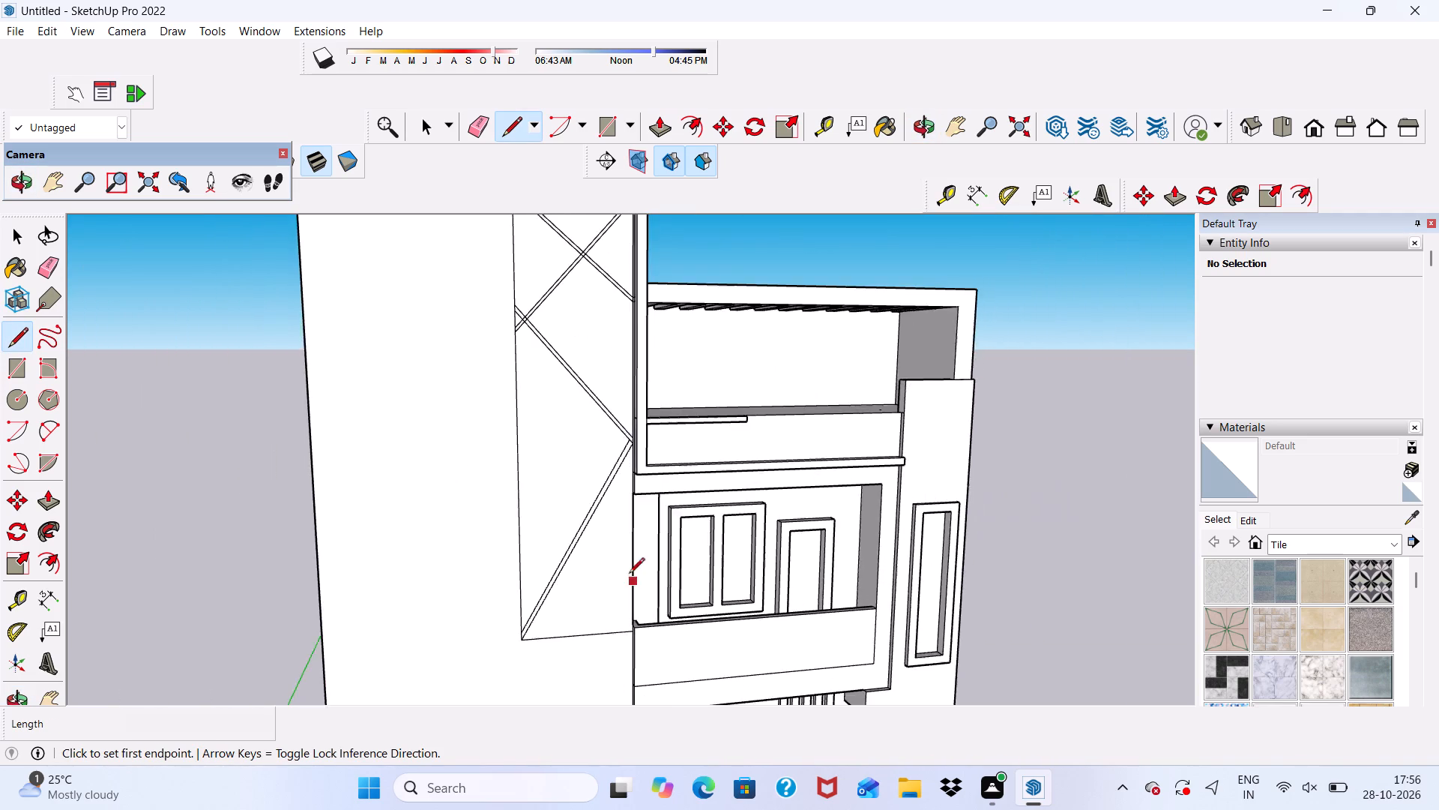
{"action": "scroll", "coordinate": [629, 574], "scroll_direction": "down", "scroll_amount": 5}
{"action": "scroll", "coordinate": [587, 516], "scroll_direction": "up", "scroll_amount": 8}
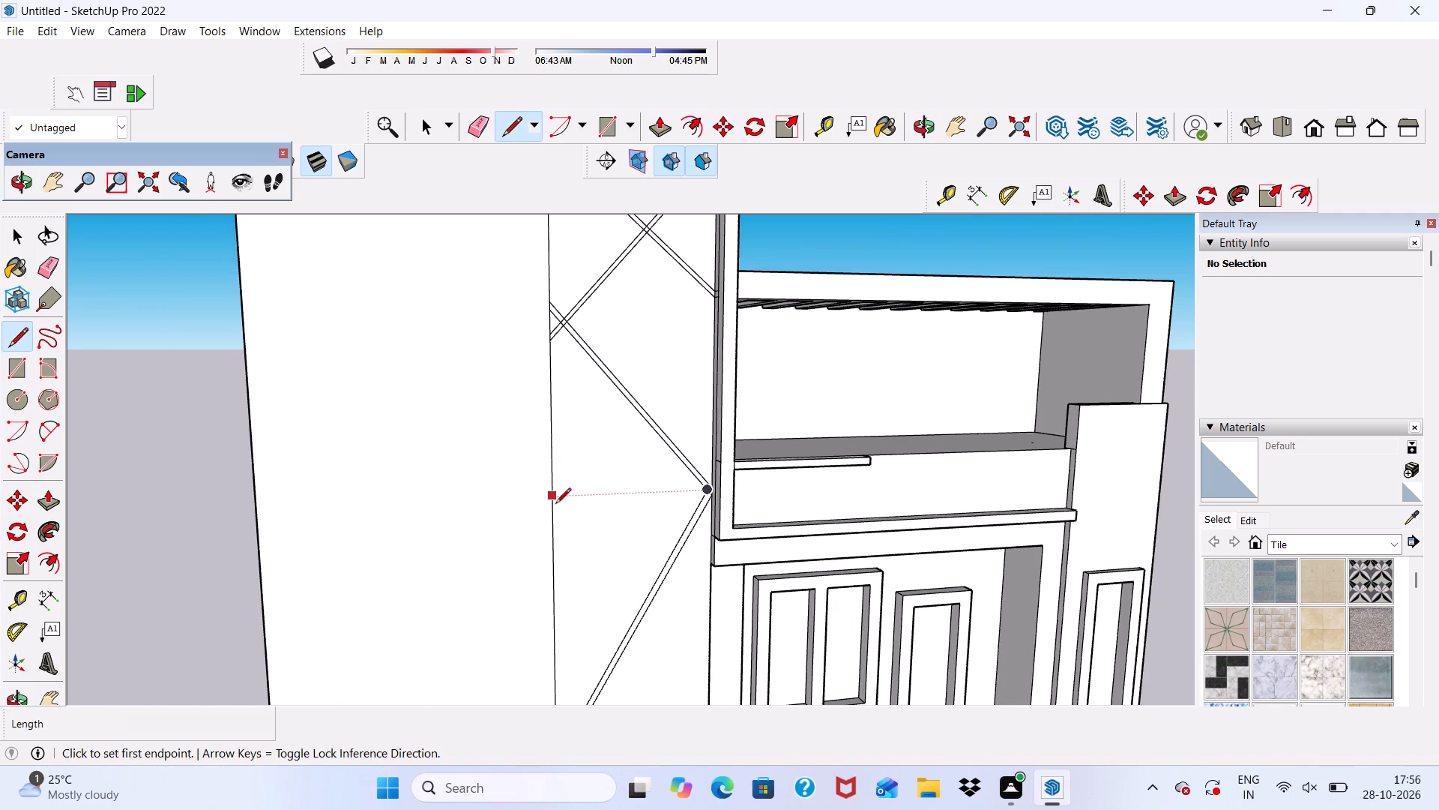
{"action": "scroll", "coordinate": [549, 483], "scroll_direction": "up", "scroll_amount": 3}
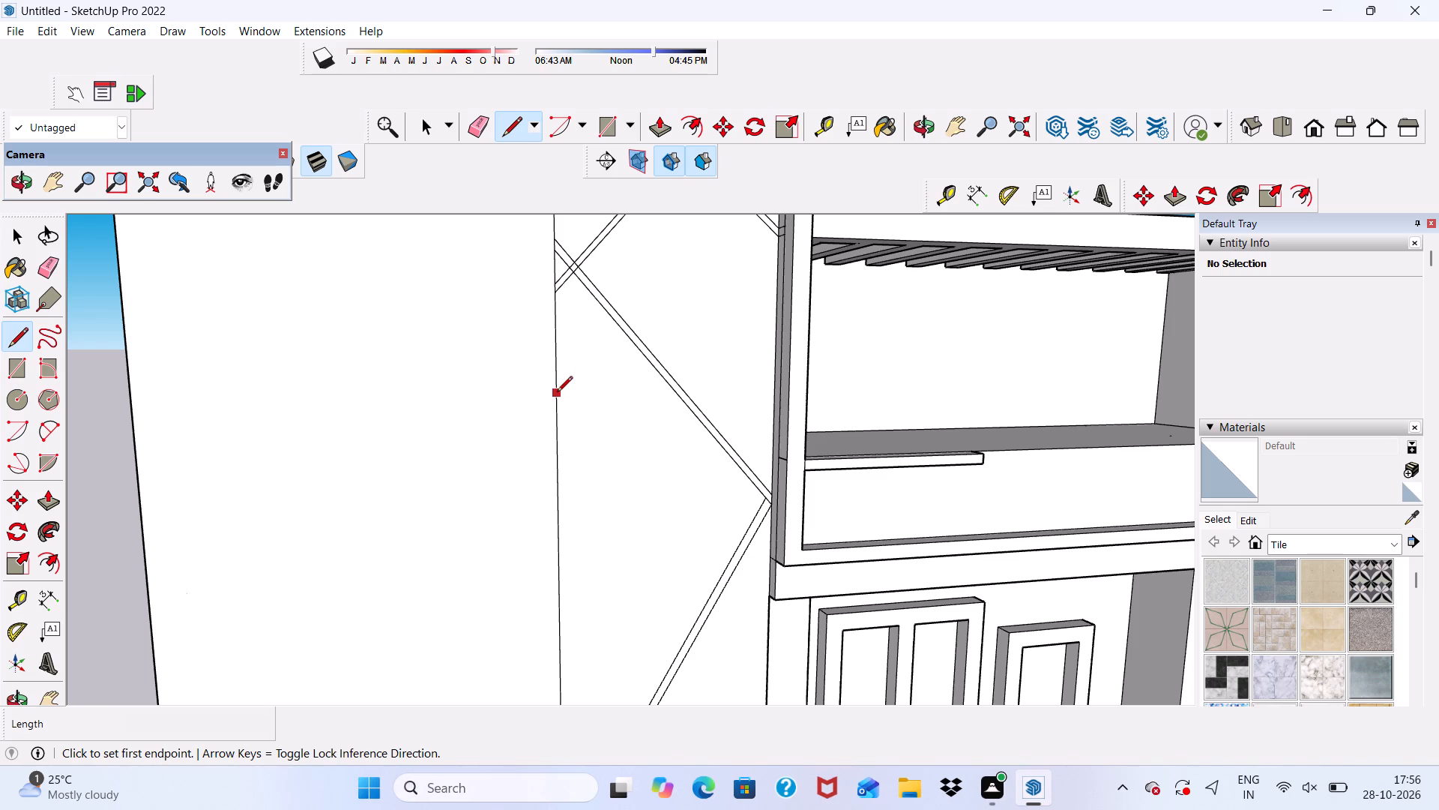
{"action": "scroll", "coordinate": [570, 390], "scroll_direction": "up", "scroll_amount": 4}
{"action": "left_click", "coordinate": [552, 374]}
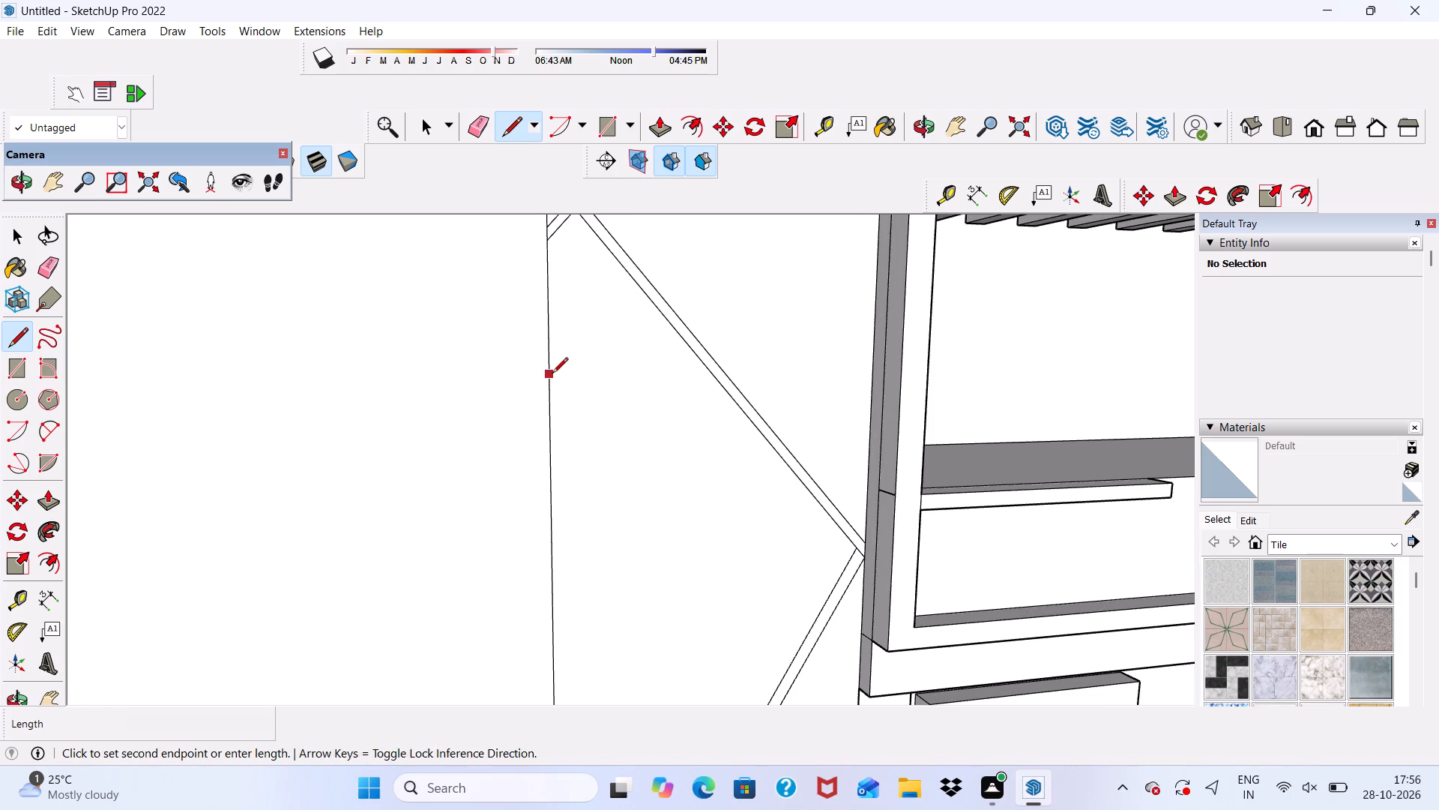
{"action": "scroll", "coordinate": [601, 457], "scroll_direction": "down", "scroll_amount": 6}
{"action": "scroll", "coordinate": [777, 314], "scroll_direction": "up", "scroll_amount": 16}
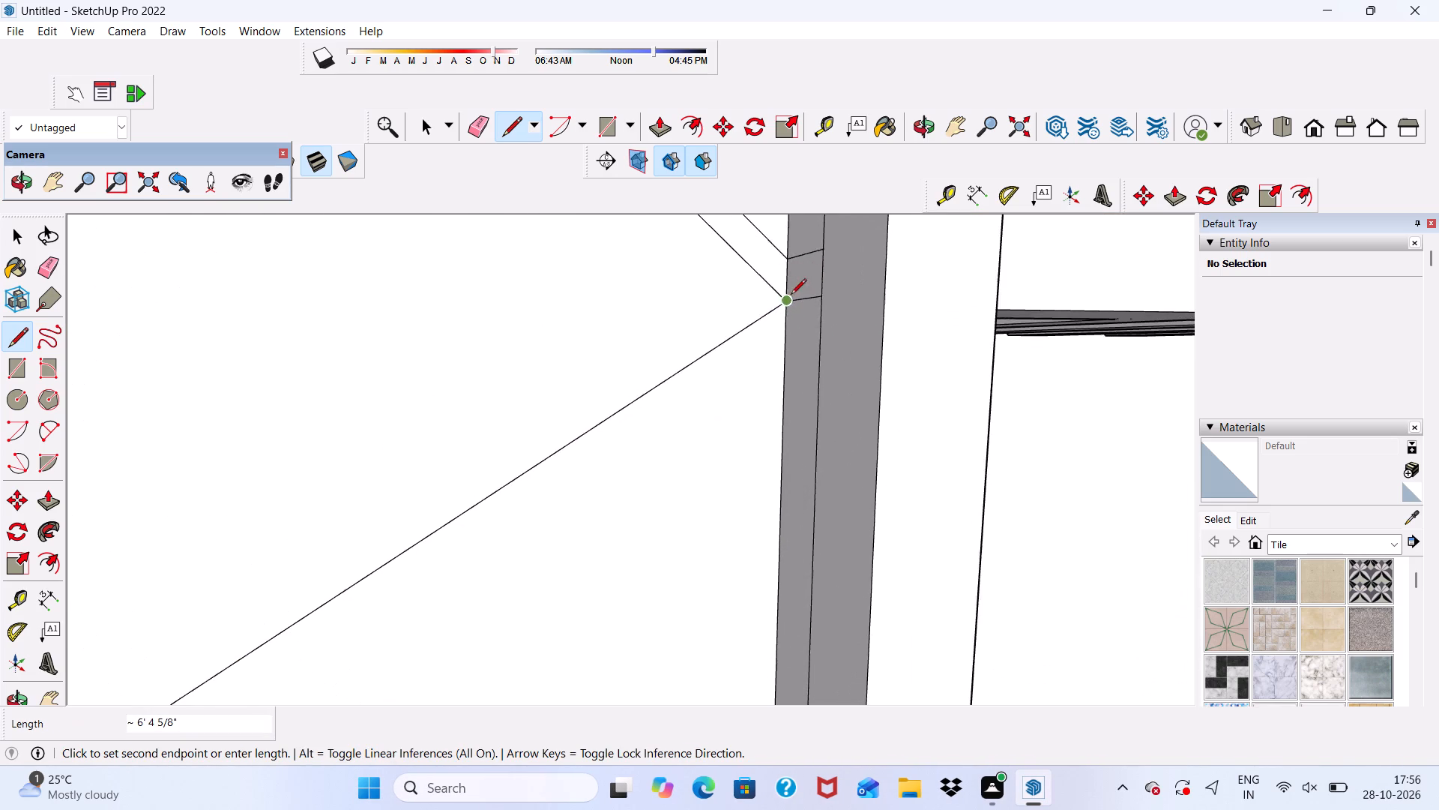
{"action": "scroll", "coordinate": [791, 295], "scroll_direction": "up", "scroll_amount": 11}
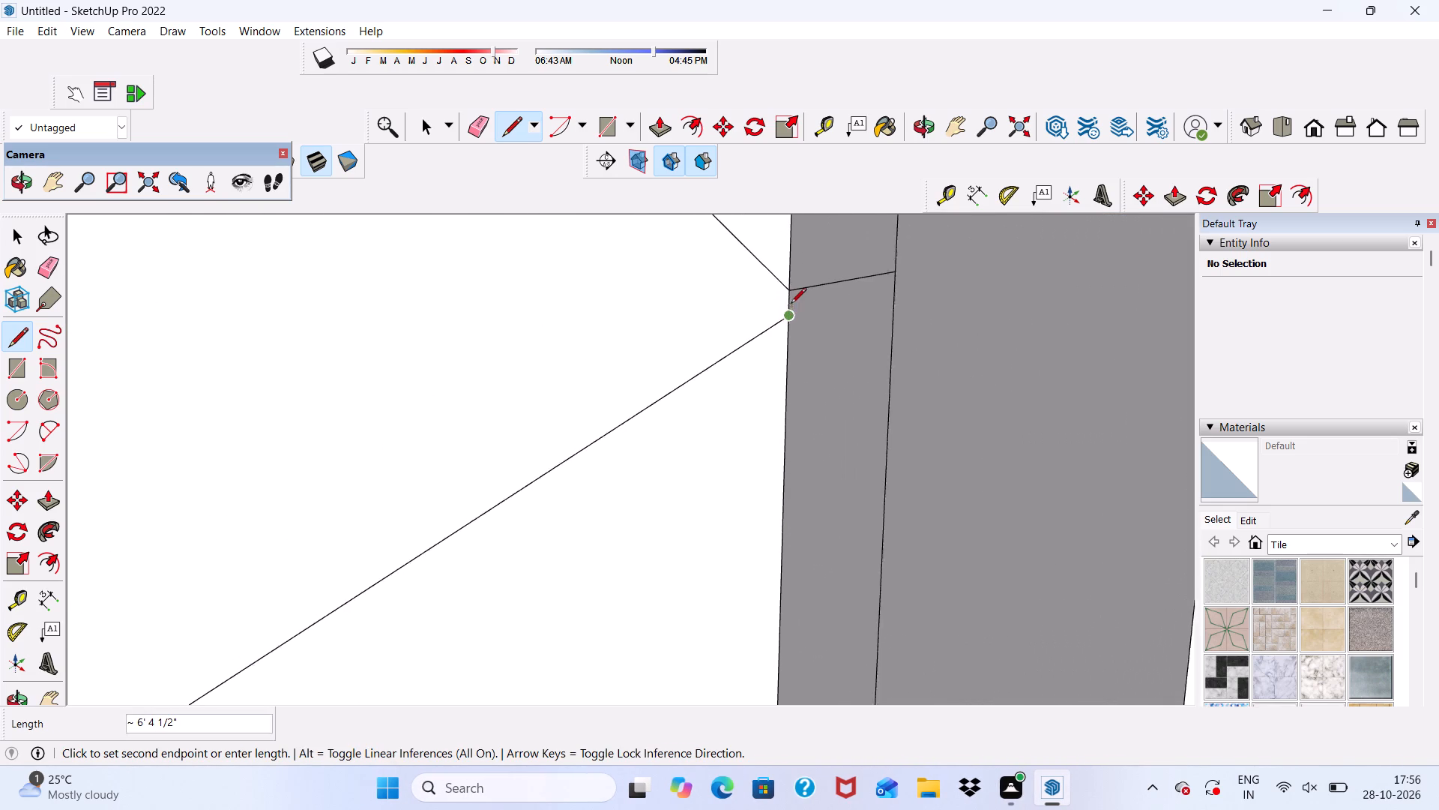
{"action": "scroll", "coordinate": [791, 304], "scroll_direction": "up", "scroll_amount": 2}
{"action": "left_click", "coordinate": [793, 286]}
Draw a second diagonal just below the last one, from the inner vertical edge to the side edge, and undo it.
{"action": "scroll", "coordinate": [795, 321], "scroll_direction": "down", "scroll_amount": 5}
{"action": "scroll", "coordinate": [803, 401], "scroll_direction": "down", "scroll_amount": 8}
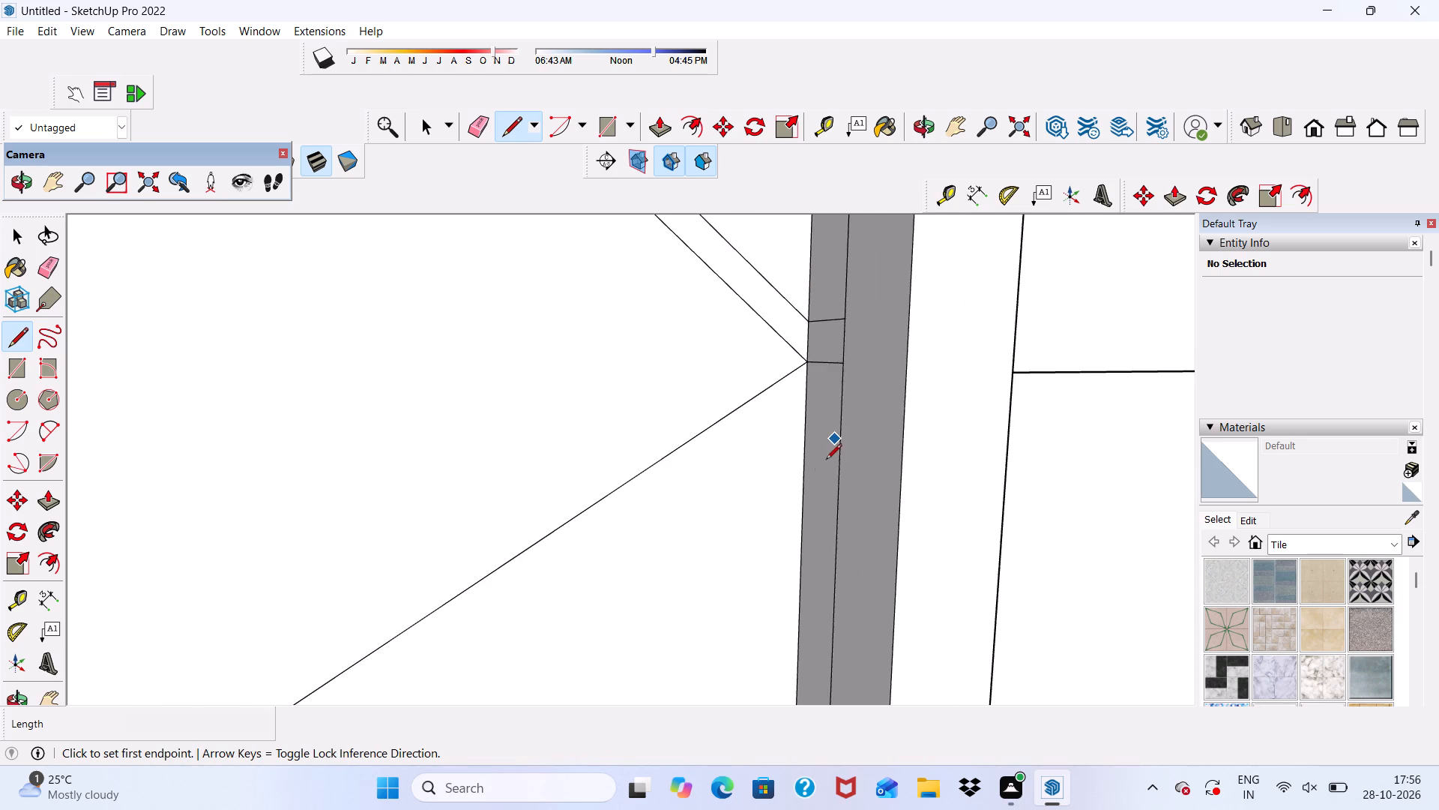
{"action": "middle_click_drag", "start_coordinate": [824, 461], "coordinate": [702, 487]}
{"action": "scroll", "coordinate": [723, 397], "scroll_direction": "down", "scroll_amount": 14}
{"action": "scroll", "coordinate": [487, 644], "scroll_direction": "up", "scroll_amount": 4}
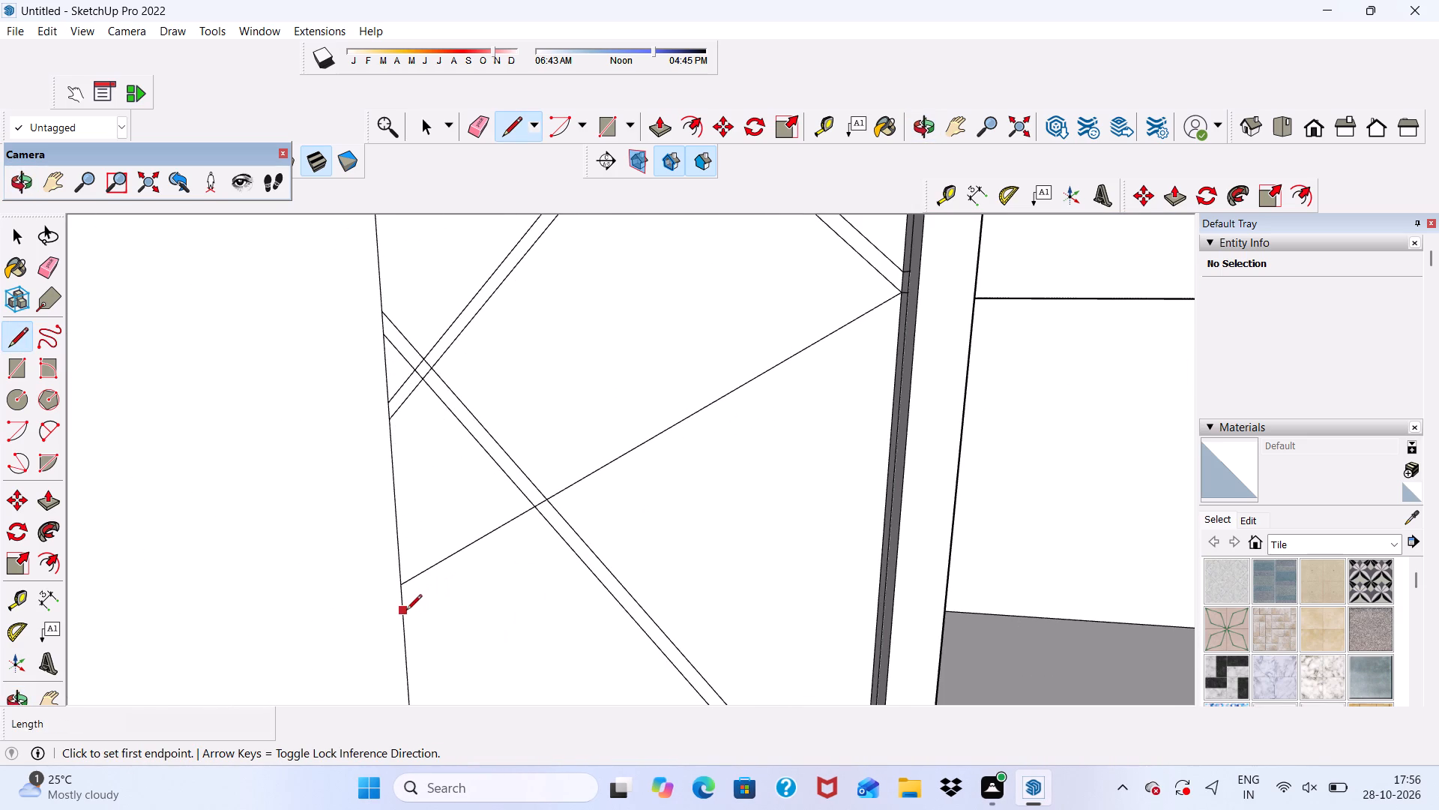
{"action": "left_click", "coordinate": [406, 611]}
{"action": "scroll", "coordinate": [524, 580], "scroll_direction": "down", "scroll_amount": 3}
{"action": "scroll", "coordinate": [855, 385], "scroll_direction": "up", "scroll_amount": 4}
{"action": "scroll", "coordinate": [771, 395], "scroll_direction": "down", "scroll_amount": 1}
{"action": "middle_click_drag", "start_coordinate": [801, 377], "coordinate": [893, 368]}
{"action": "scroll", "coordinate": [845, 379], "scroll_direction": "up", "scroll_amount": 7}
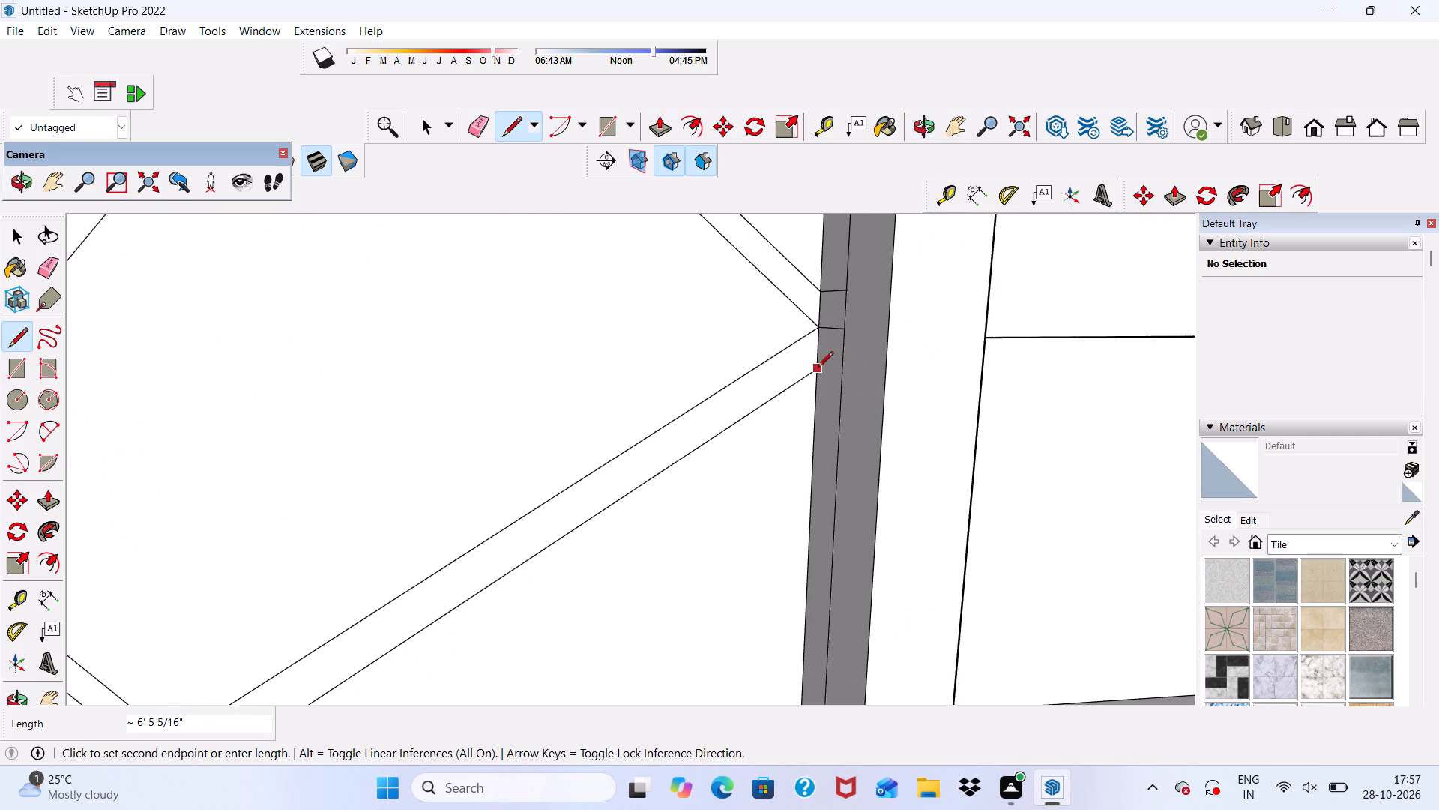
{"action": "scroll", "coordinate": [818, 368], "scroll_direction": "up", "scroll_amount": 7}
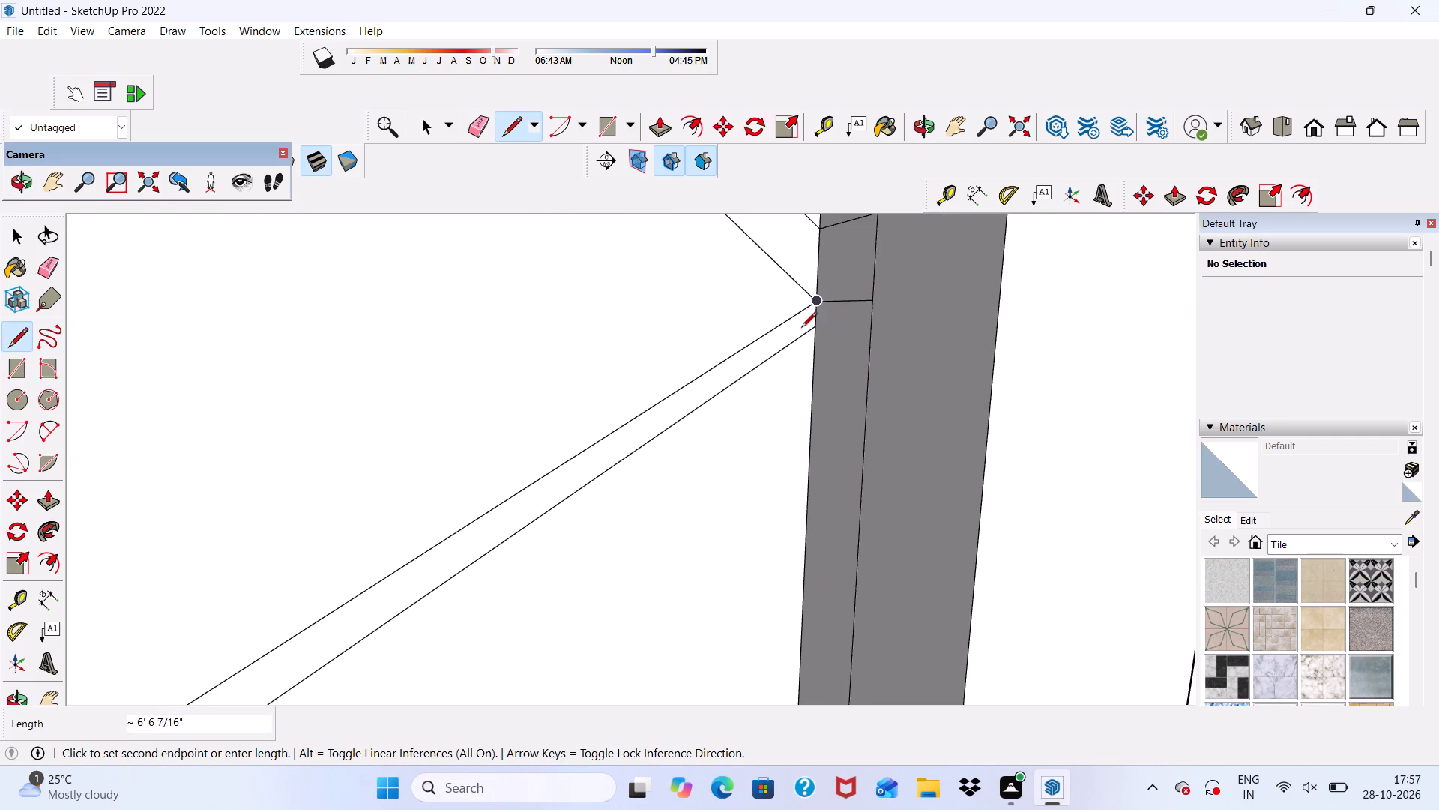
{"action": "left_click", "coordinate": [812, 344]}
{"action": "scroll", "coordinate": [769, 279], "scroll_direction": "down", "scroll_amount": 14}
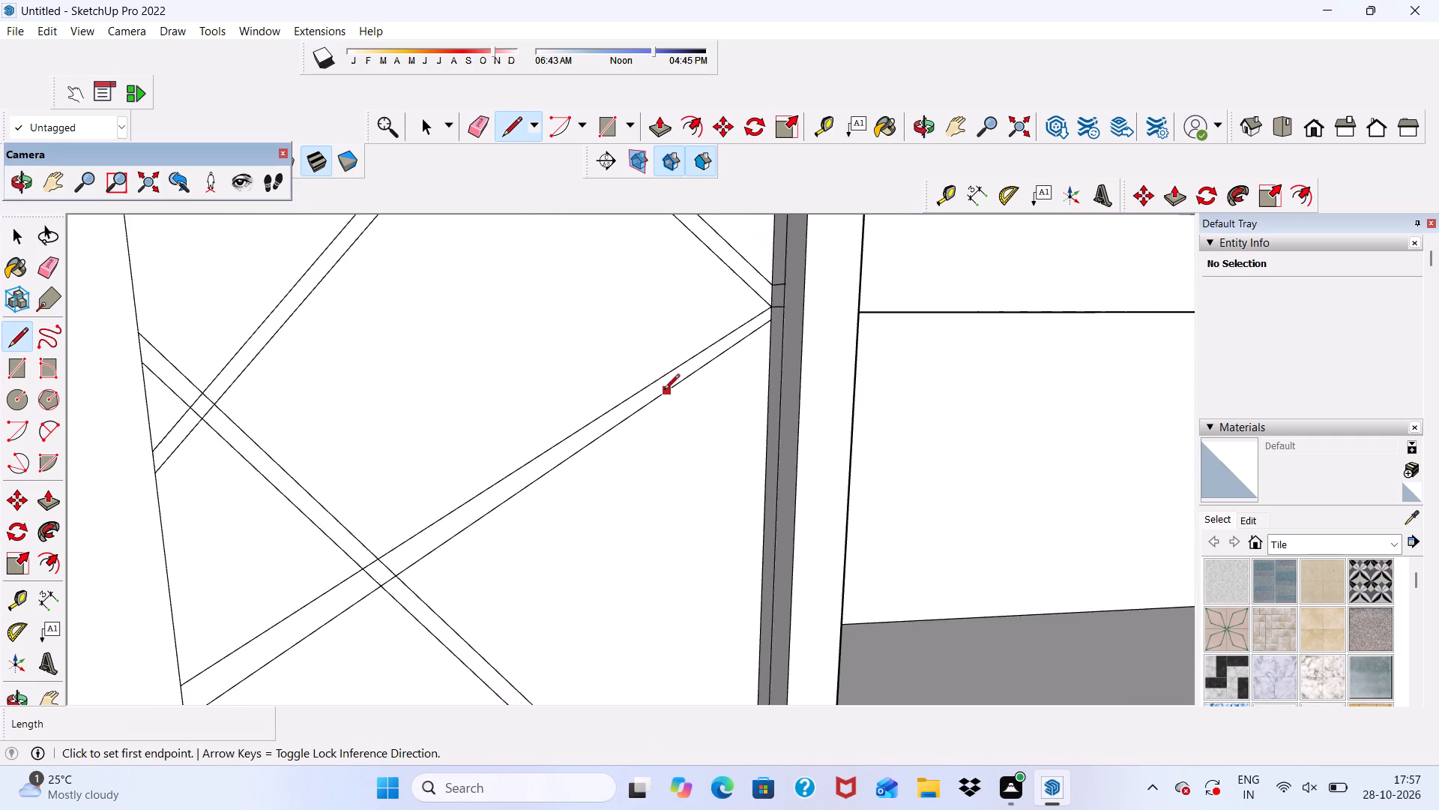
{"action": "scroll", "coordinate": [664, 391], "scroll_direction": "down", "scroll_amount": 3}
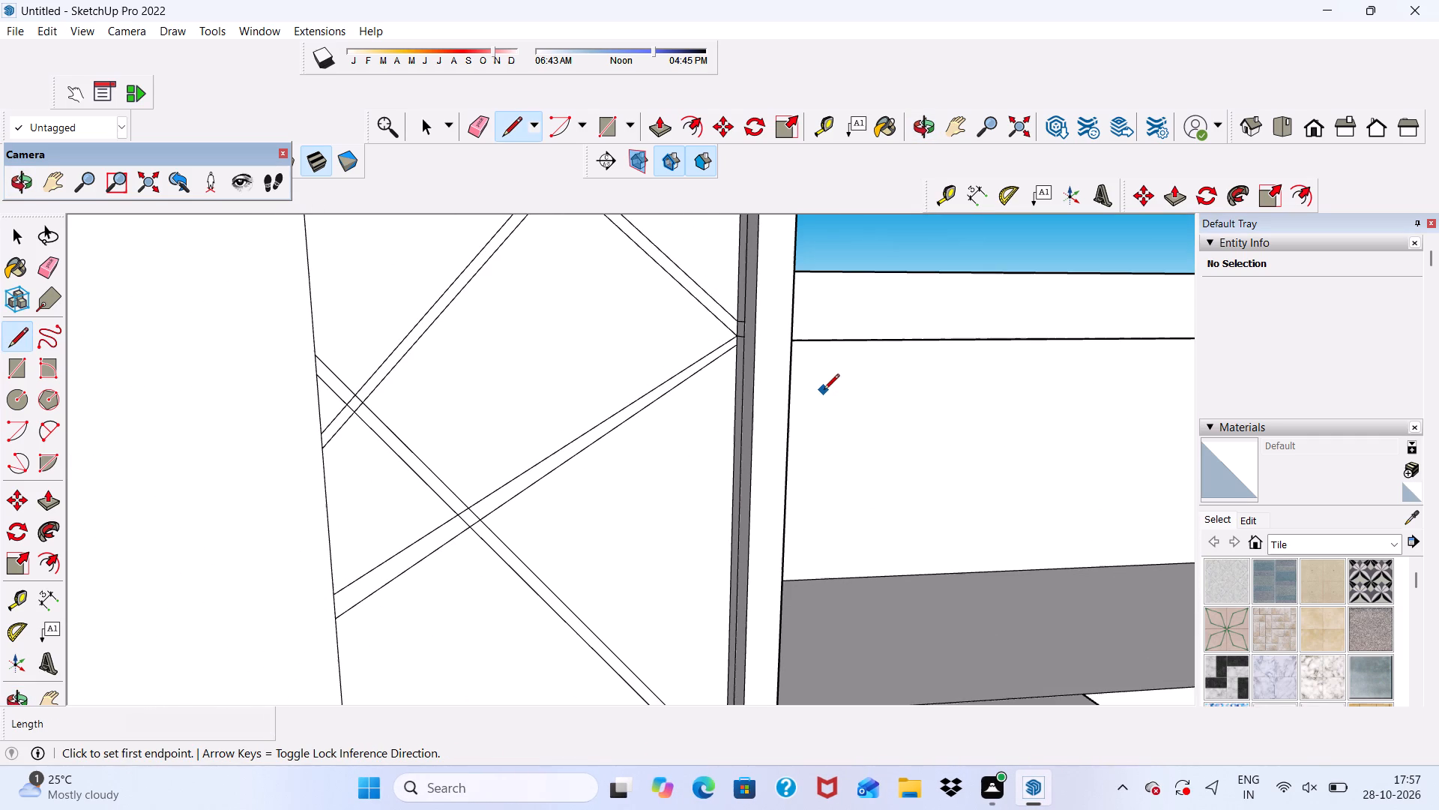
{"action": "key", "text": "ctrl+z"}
Draw a second diagonal about 6' 5" long just below the last one, from the side edge to the inner vertical edge.
{"action": "scroll", "coordinate": [702, 375], "scroll_direction": "up", "scroll_amount": 4}
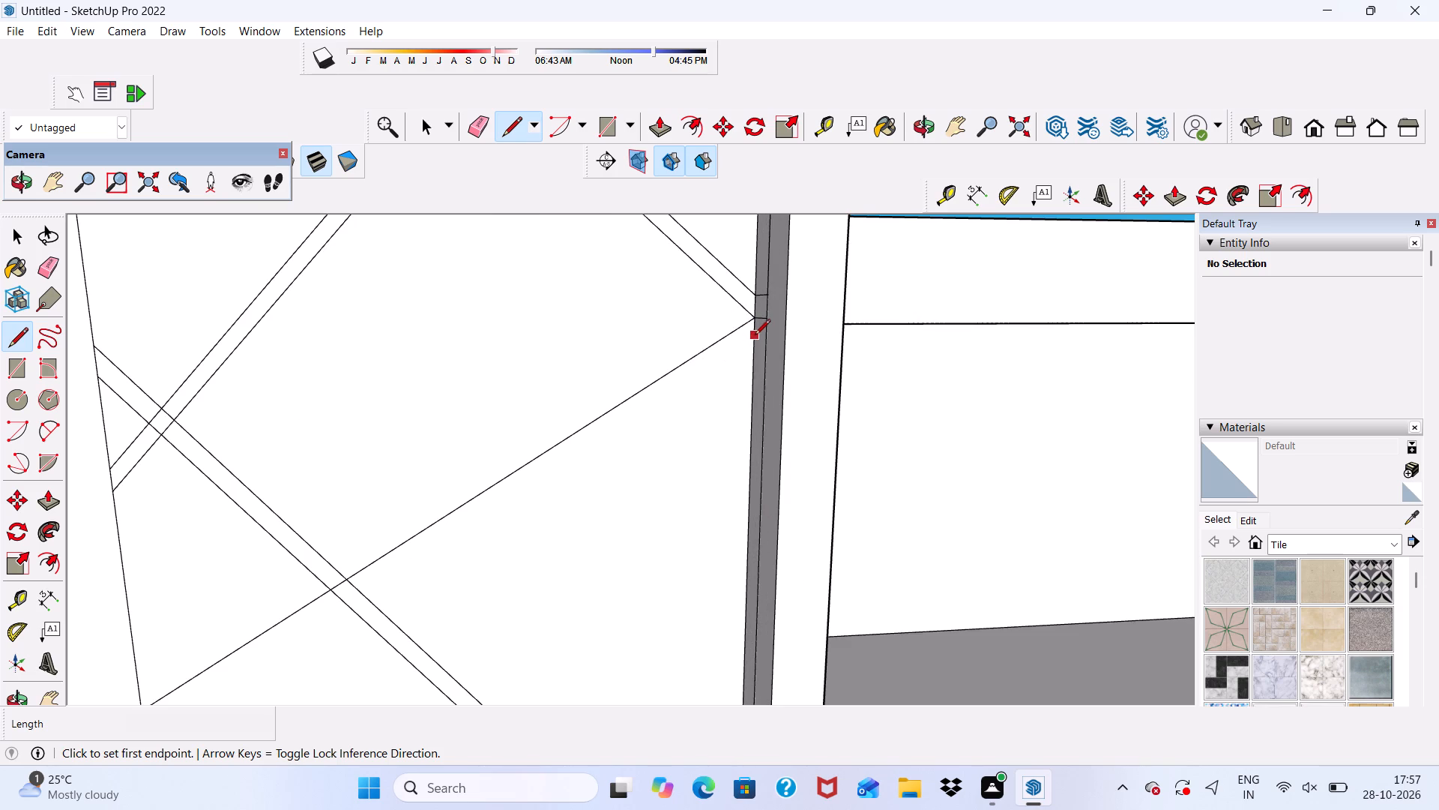
{"action": "left_click", "coordinate": [751, 343]}
{"action": "scroll", "coordinate": [657, 472], "scroll_direction": "down", "scroll_amount": 7}
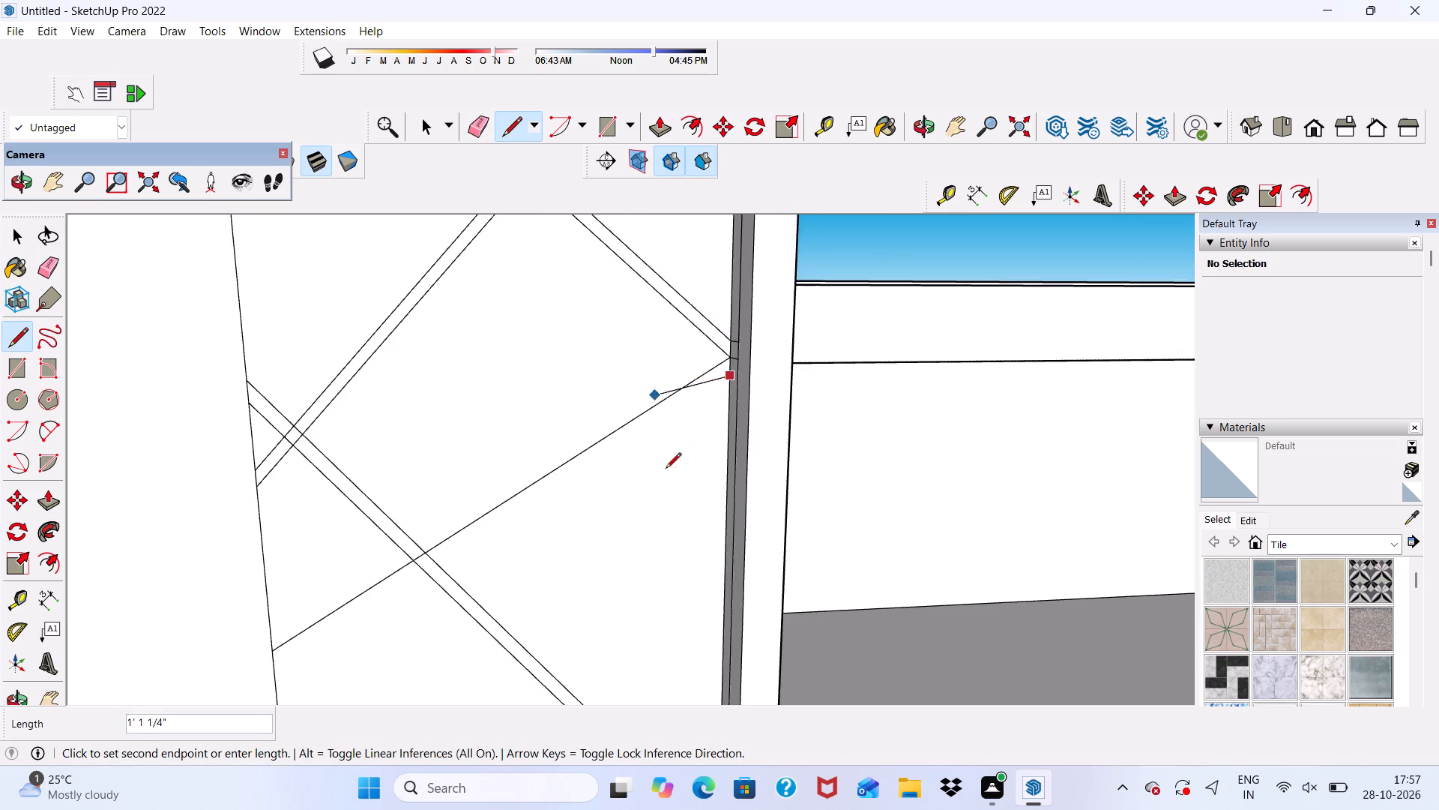
{"action": "scroll", "coordinate": [666, 469], "scroll_direction": "down", "scroll_amount": 1}
{"action": "scroll", "coordinate": [607, 538], "scroll_direction": "up", "scroll_amount": 5}
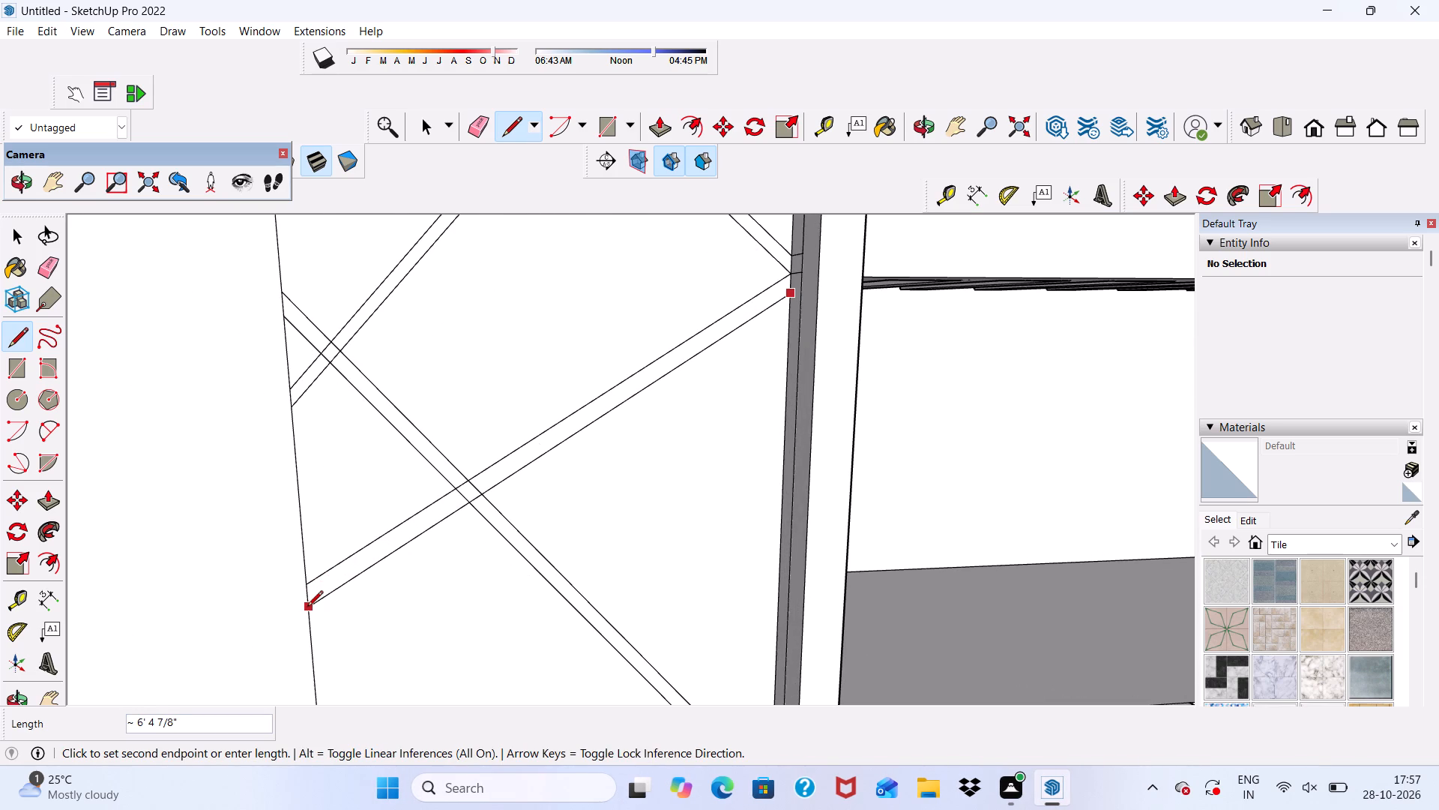
{"action": "left_click", "coordinate": [304, 603]}
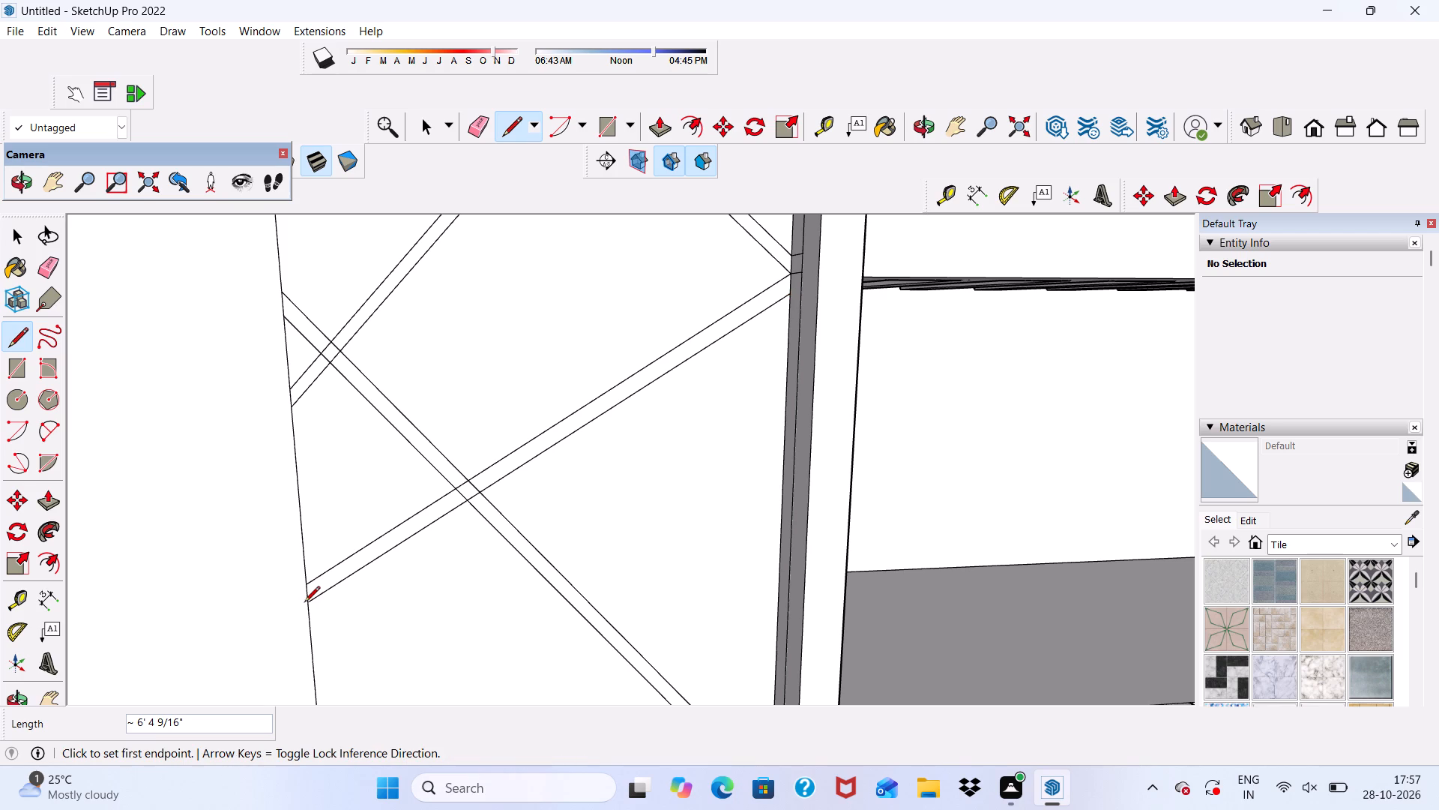
Erase the four overlapping line segments where the two diagonal strips cross near the inner vertical edge.
{"action": "scroll", "coordinate": [366, 583], "scroll_direction": "down", "scroll_amount": 5}
{"action": "middle_click_drag", "start_coordinate": [465, 596], "coordinate": [399, 605]}
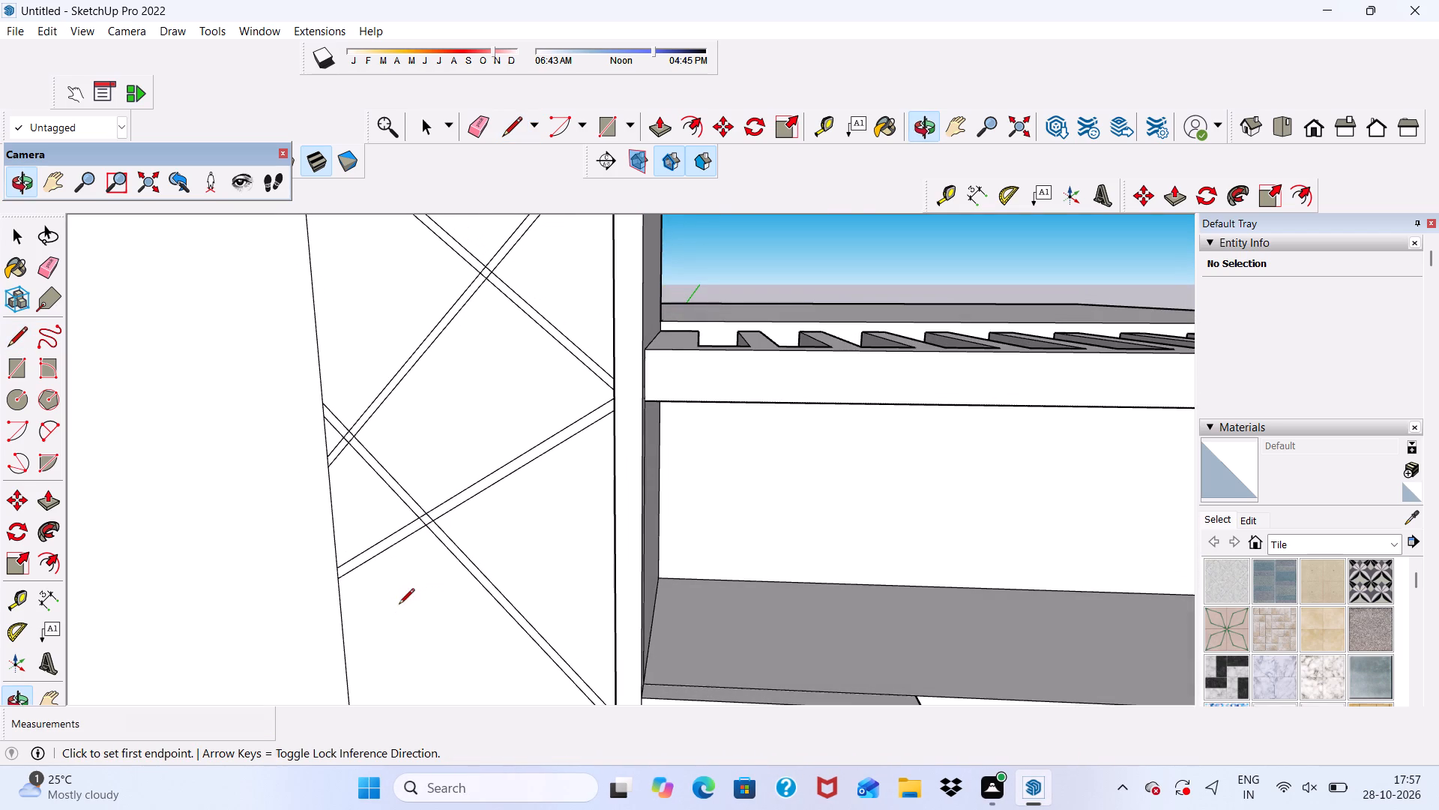
{"action": "key", "text": "space"}
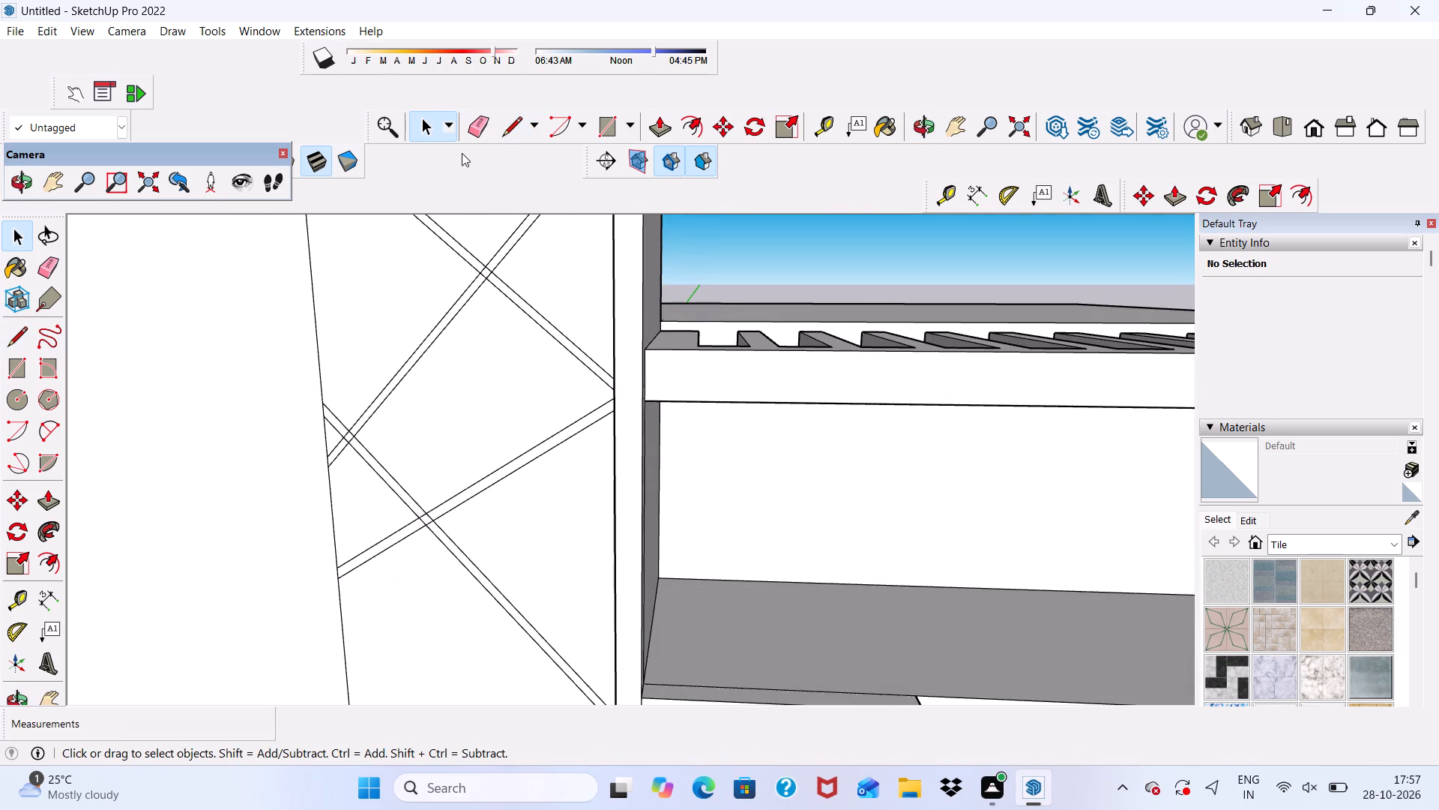
{"action": "scroll", "coordinate": [498, 172], "scroll_direction": "down", "scroll_amount": 3}
{"action": "middle_click_drag", "start_coordinate": [607, 349], "coordinate": [550, 457]}
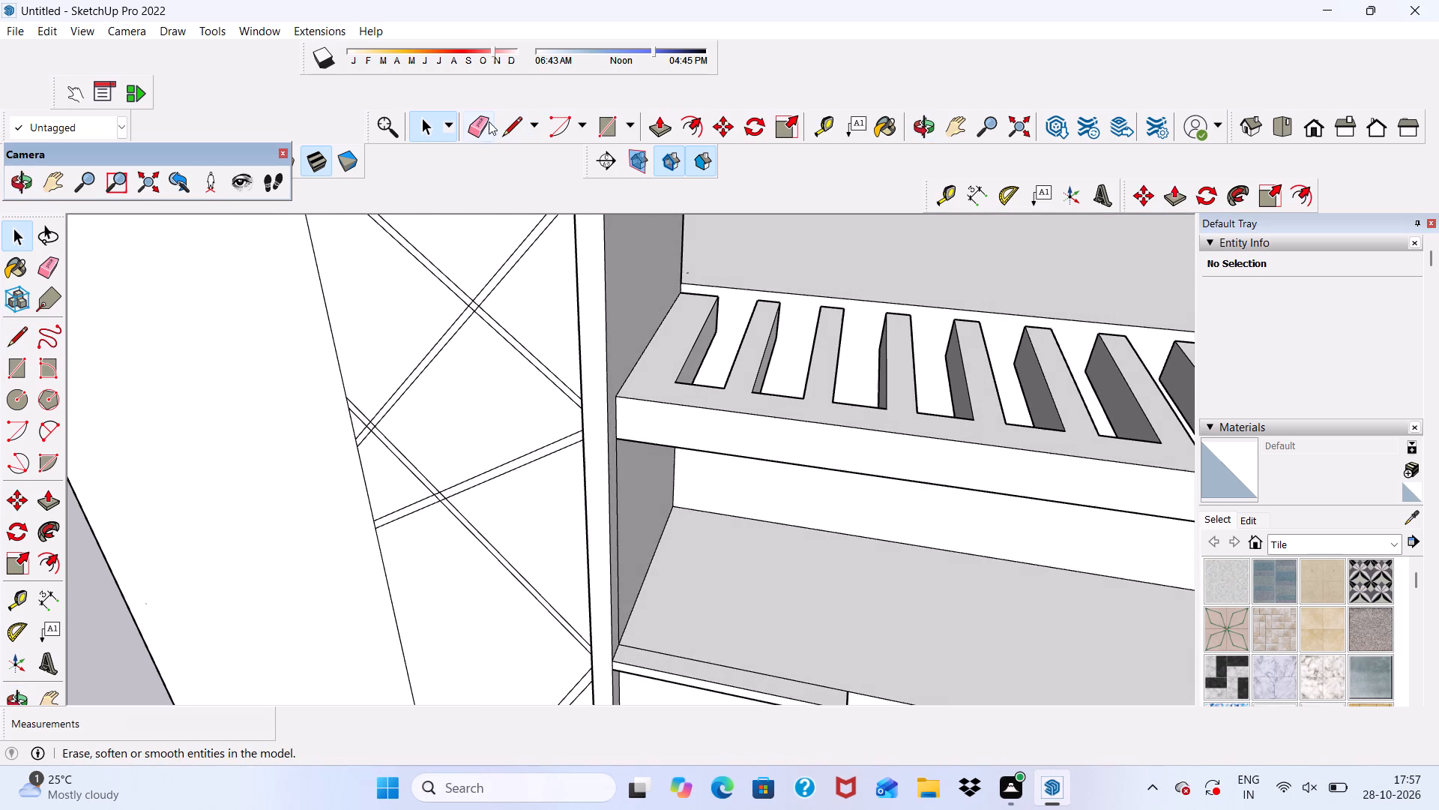
{"action": "left_click", "coordinate": [480, 122]}
{"action": "scroll", "coordinate": [489, 412], "scroll_direction": "up", "scroll_amount": 11}
{"action": "scroll", "coordinate": [262, 370], "scroll_direction": "down", "scroll_amount": 2}
{"action": "scroll", "coordinate": [247, 432], "scroll_direction": "up", "scroll_amount": 8}
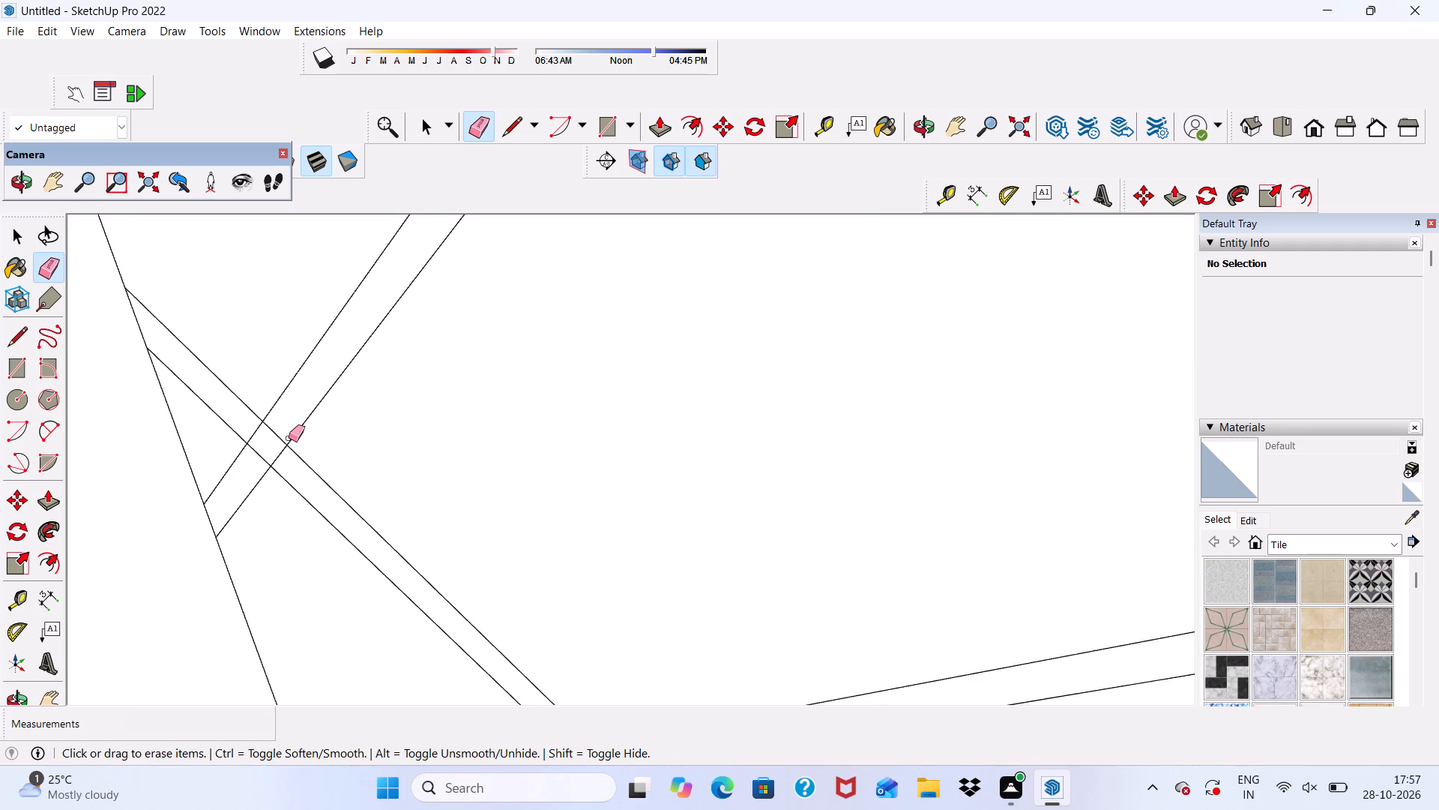
{"action": "scroll", "coordinate": [289, 438], "scroll_direction": "up", "scroll_amount": 2}
{"action": "left_click_drag", "start_coordinate": [273, 428], "coordinate": [243, 460]}
{"action": "left_click_drag", "start_coordinate": [238, 429], "coordinate": [245, 433]}
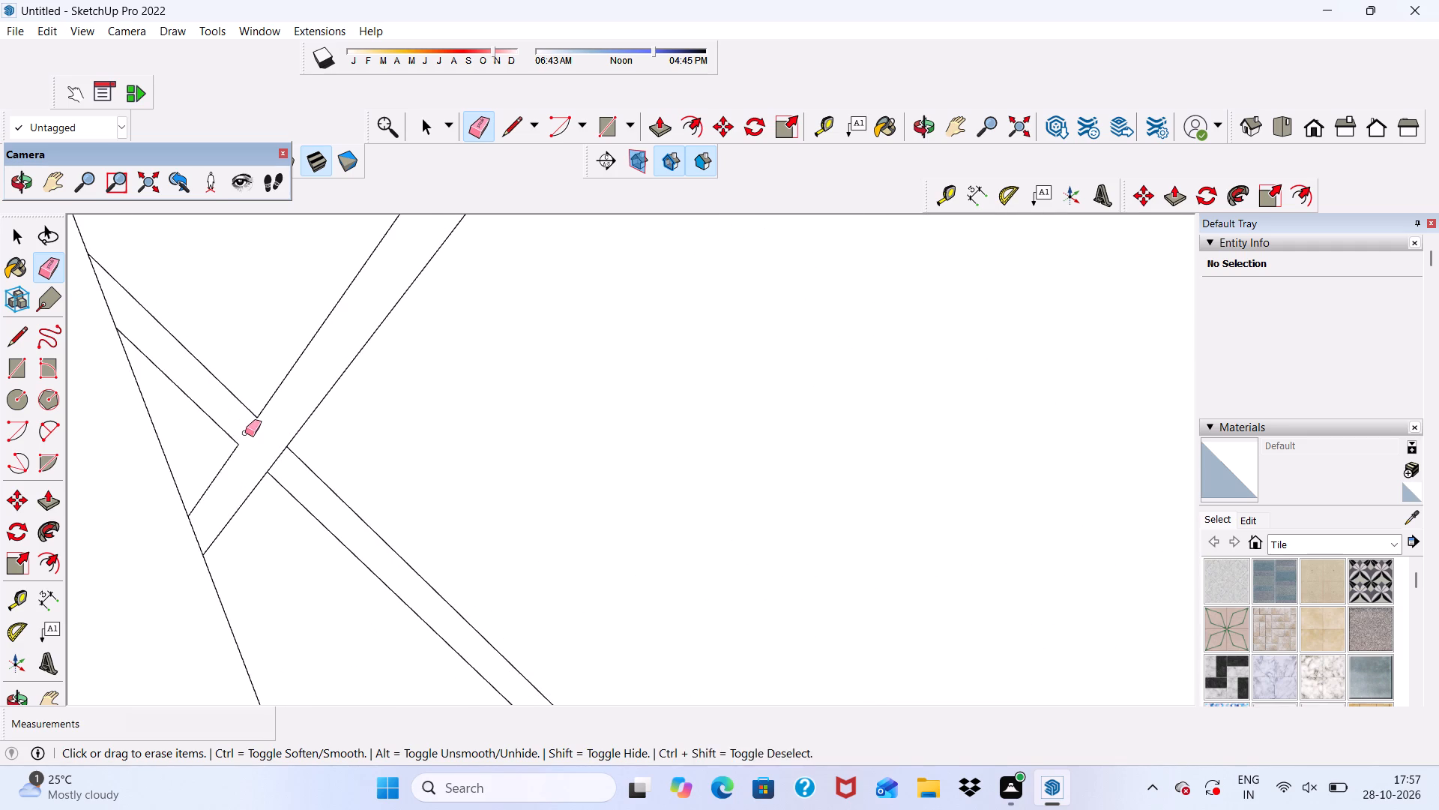
{"action": "left_click_drag", "start_coordinate": [263, 444], "coordinate": [288, 466]}
Erase the four overlapping line segments where the newly drawn strip crosses the long descending strip.
{"action": "scroll", "coordinate": [238, 392], "scroll_direction": "down", "scroll_amount": 5}
{"action": "scroll", "coordinate": [251, 337], "scroll_direction": "up", "scroll_amount": 1}
{"action": "scroll", "coordinate": [198, 358], "scroll_direction": "down", "scroll_amount": 10}
{"action": "scroll", "coordinate": [468, 667], "scroll_direction": "up", "scroll_amount": 4}
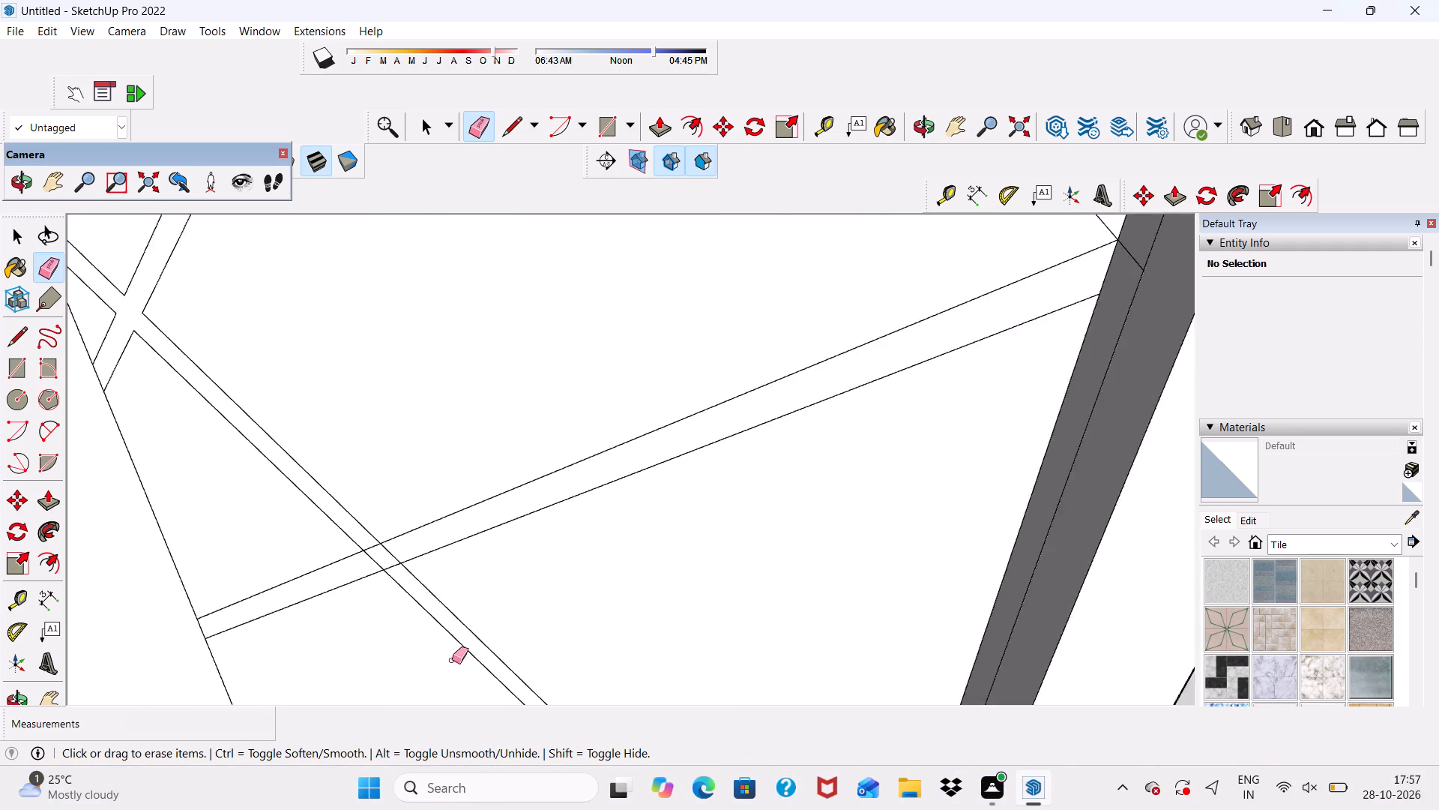
{"action": "scroll", "coordinate": [452, 660], "scroll_direction": "up", "scroll_amount": 14}
{"action": "left_click_drag", "start_coordinate": [284, 424], "coordinate": [369, 511]}
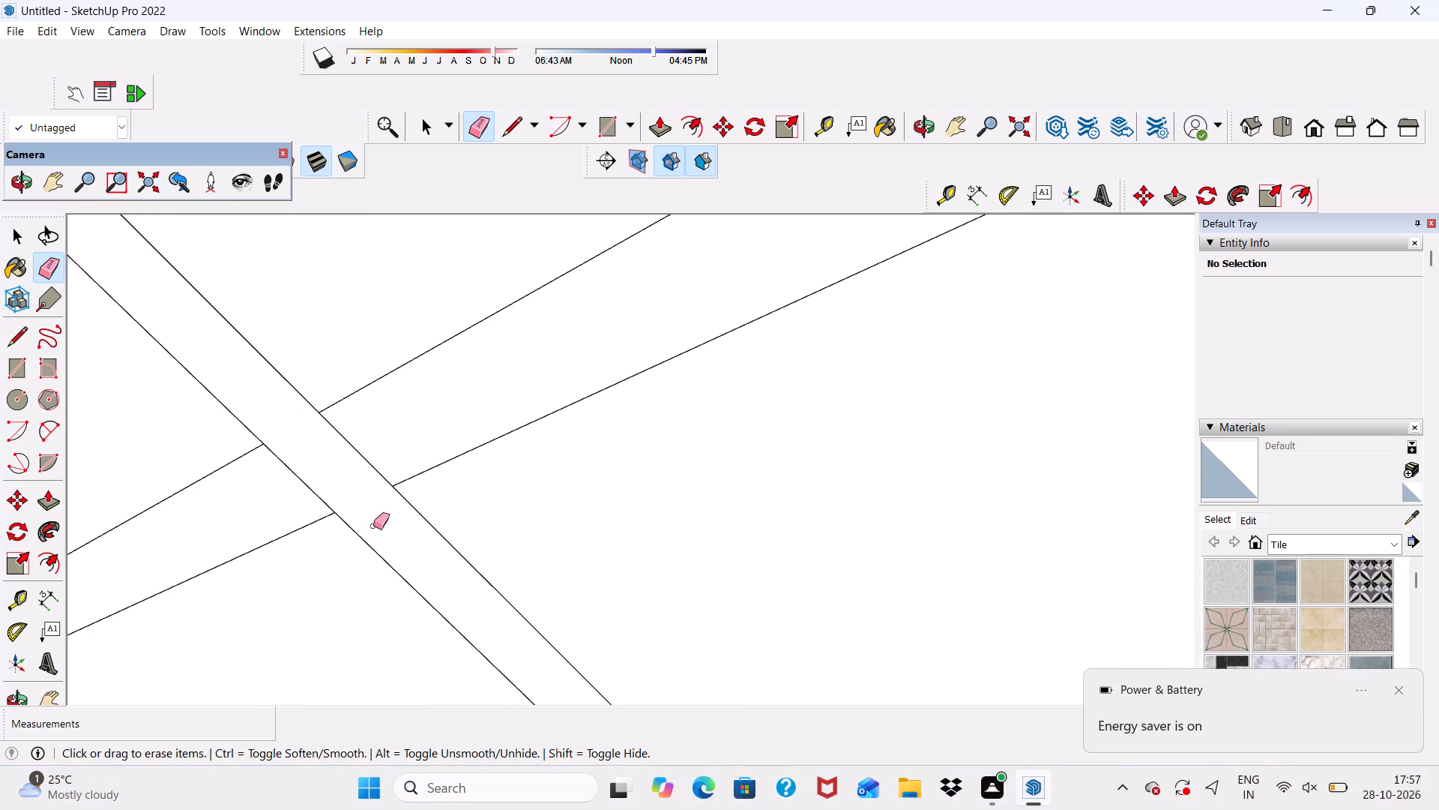
{"action": "left_click_drag", "start_coordinate": [368, 424], "coordinate": [295, 484]}
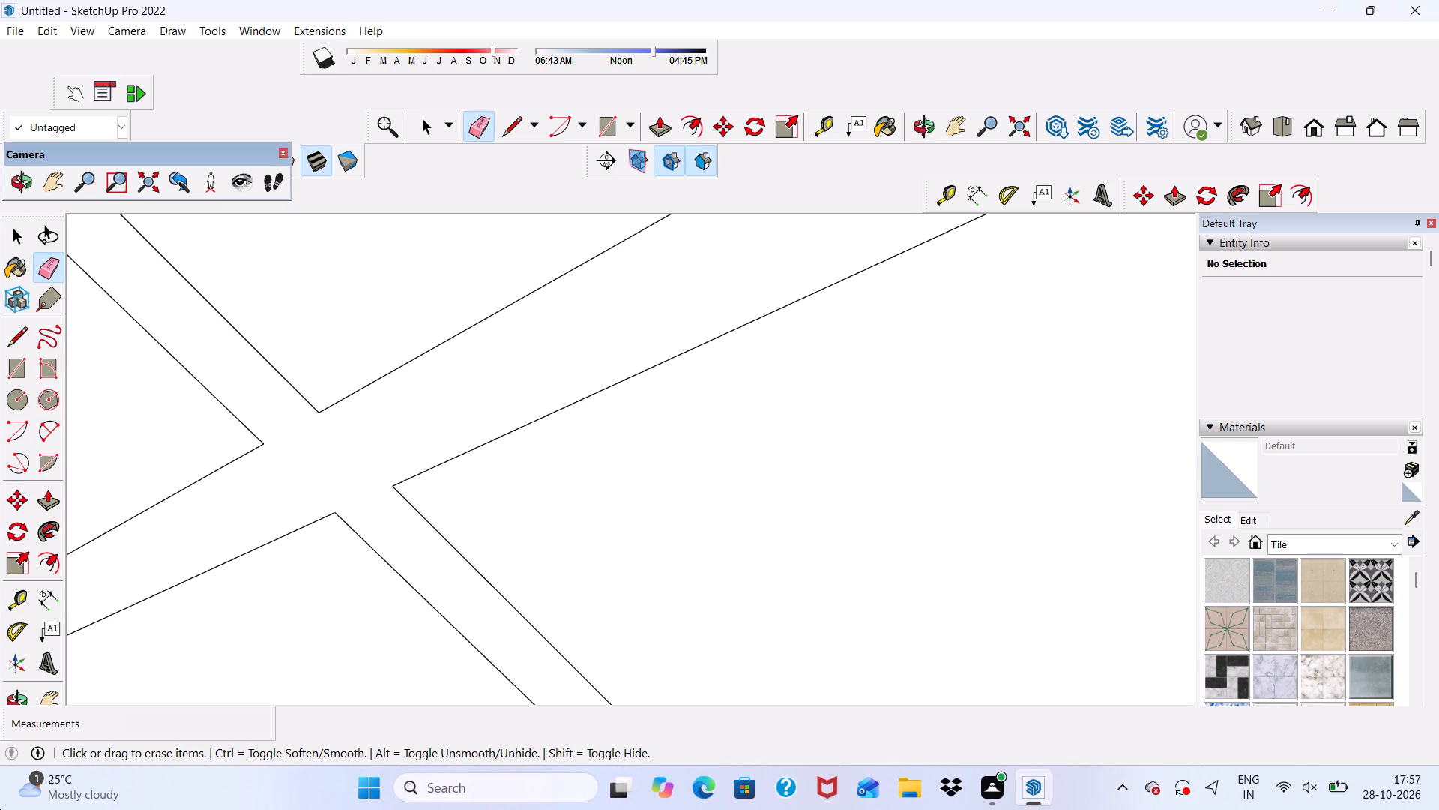
Erase the line segment separating the descending strip from the lowest strip at their corner near the side edge.
{"action": "scroll", "coordinate": [821, 600], "scroll_direction": "up", "scroll_amount": 1}
{"action": "scroll", "coordinate": [744, 563], "scroll_direction": "down", "scroll_amount": 5}
{"action": "scroll", "coordinate": [701, 273], "scroll_direction": "up", "scroll_amount": 1}
{"action": "scroll", "coordinate": [697, 247], "scroll_direction": "down", "scroll_amount": 15}
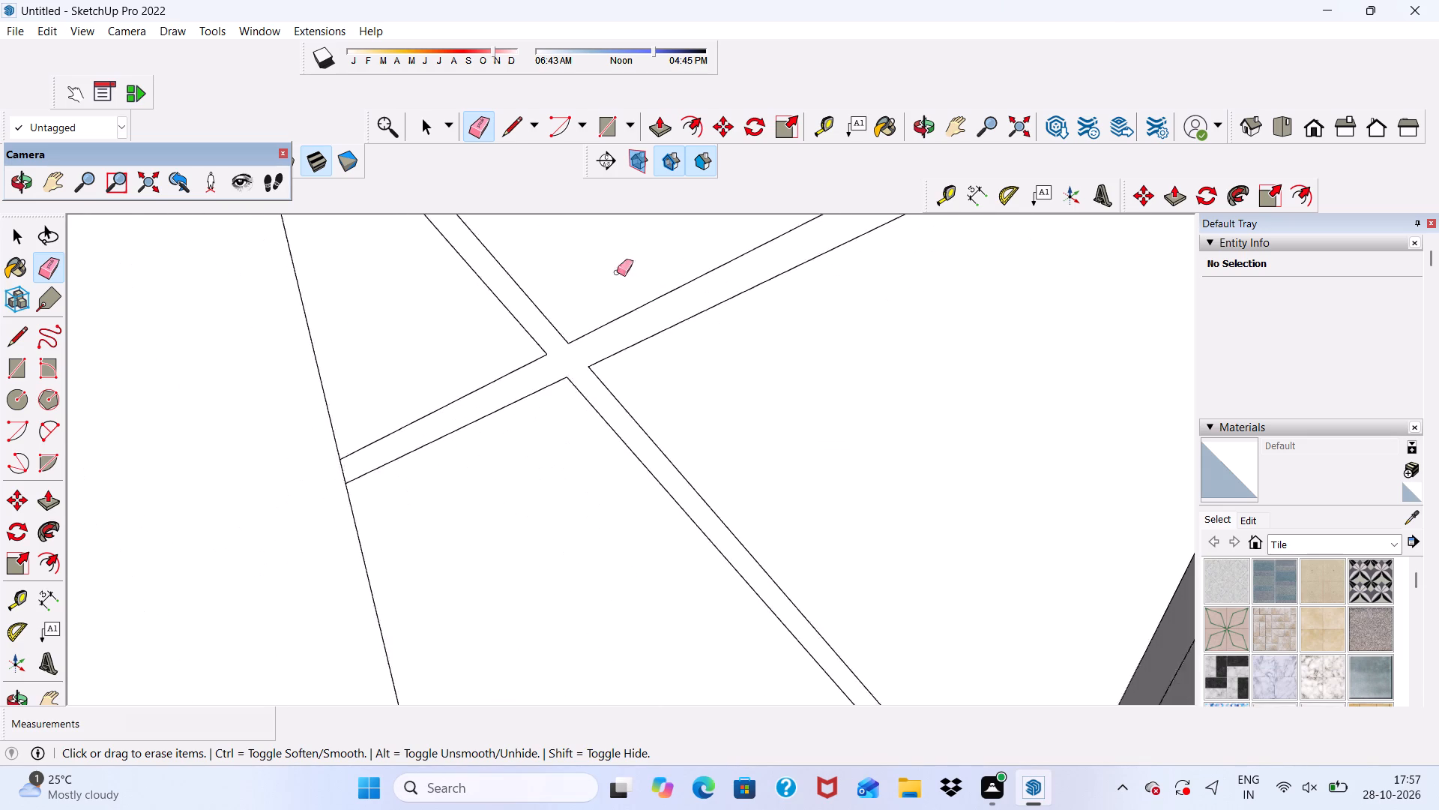
{"action": "scroll", "coordinate": [617, 272], "scroll_direction": "down", "scroll_amount": 2}
{"action": "scroll", "coordinate": [618, 279], "scroll_direction": "up", "scroll_amount": 1}
{"action": "scroll", "coordinate": [606, 306], "scroll_direction": "down", "scroll_amount": 5}
{"action": "scroll", "coordinate": [1103, 0], "scroll_direction": "up", "scroll_amount": 1}
{"action": "scroll", "coordinate": [529, 435], "scroll_direction": "down", "scroll_amount": 6}
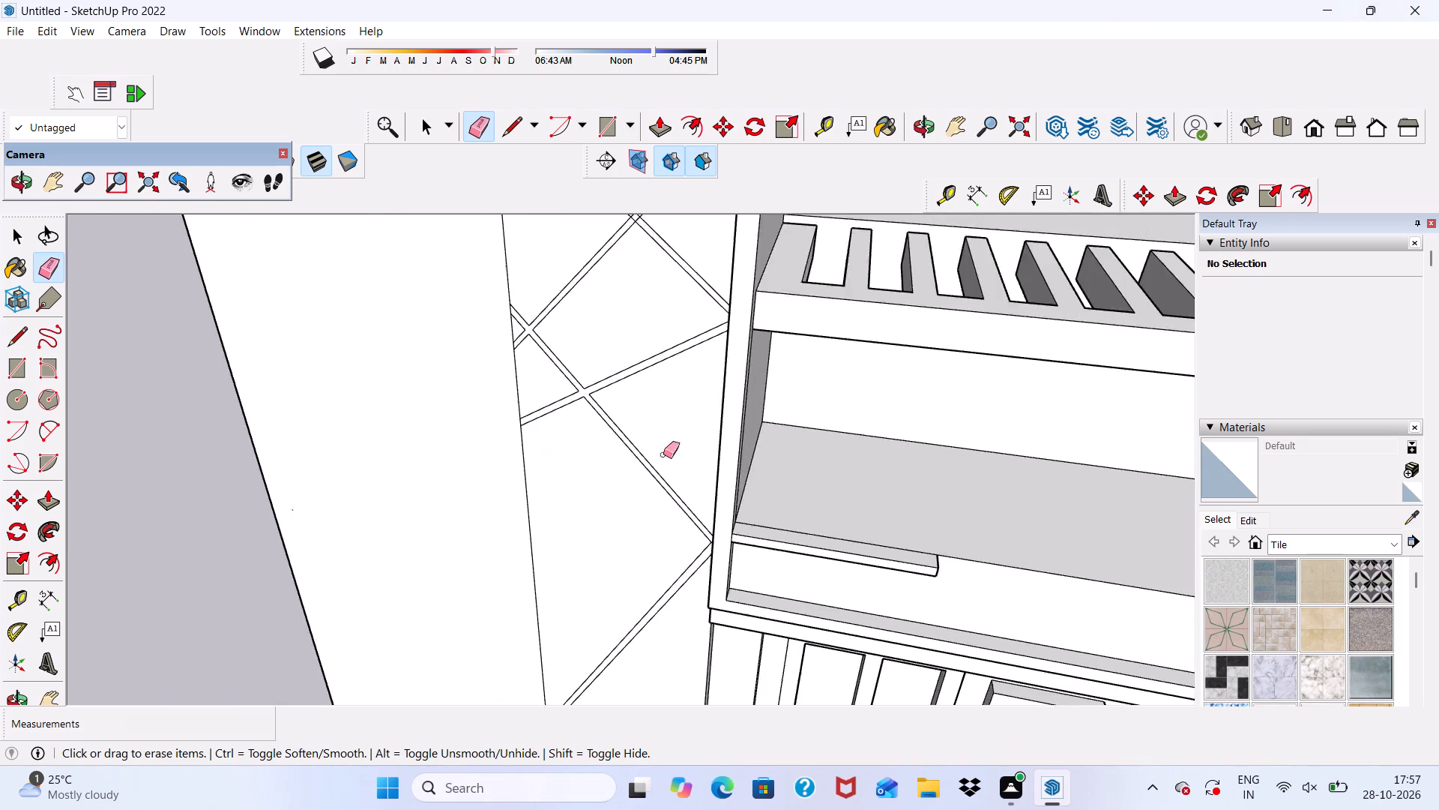
{"action": "scroll", "coordinate": [646, 531], "scroll_direction": "up", "scroll_amount": 20}
{"action": "scroll", "coordinate": [646, 531], "scroll_direction": "up", "scroll_amount": 1}
{"action": "left_click_drag", "start_coordinate": [875, 420], "coordinate": [855, 451]}
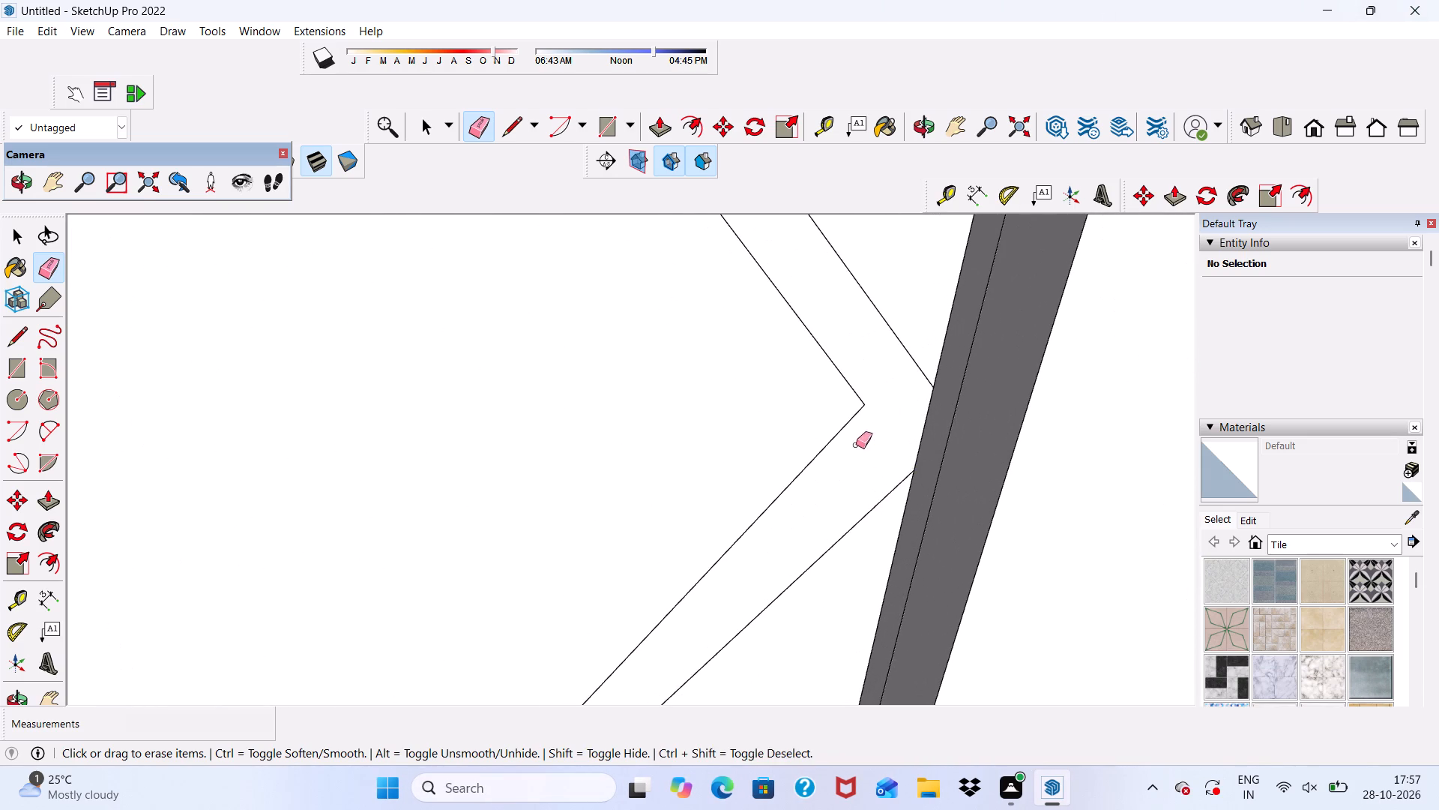
Erase the four overlapping line segments where the two uppermost diagonal strips cross, just below the cornice.
{"action": "scroll", "coordinate": [831, 416], "scroll_direction": "down", "scroll_amount": 19}
{"action": "scroll", "coordinate": [641, 558], "scroll_direction": "up", "scroll_amount": 5}
{"action": "scroll", "coordinate": [596, 381], "scroll_direction": "down", "scroll_amount": 8}
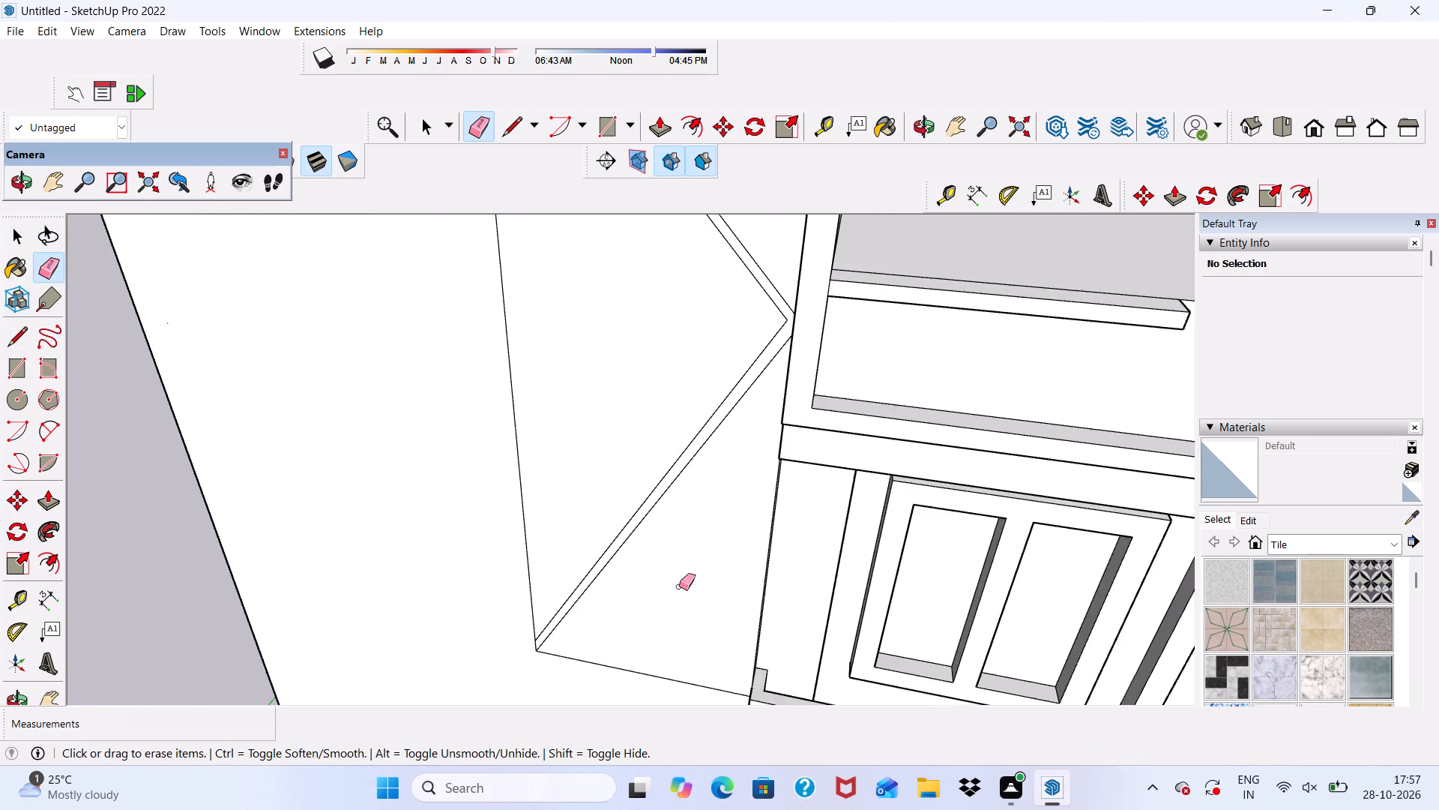
{"action": "scroll", "coordinate": [632, 611], "scroll_direction": "up", "scroll_amount": 5}
{"action": "scroll", "coordinate": [588, 558], "scroll_direction": "down", "scroll_amount": 6}
{"action": "scroll", "coordinate": [711, 512], "scroll_direction": "up", "scroll_amount": 1}
{"action": "scroll", "coordinate": [711, 512], "scroll_direction": "down", "scroll_amount": 5}
{"action": "scroll", "coordinate": [814, 522], "scroll_direction": "up", "scroll_amount": 1}
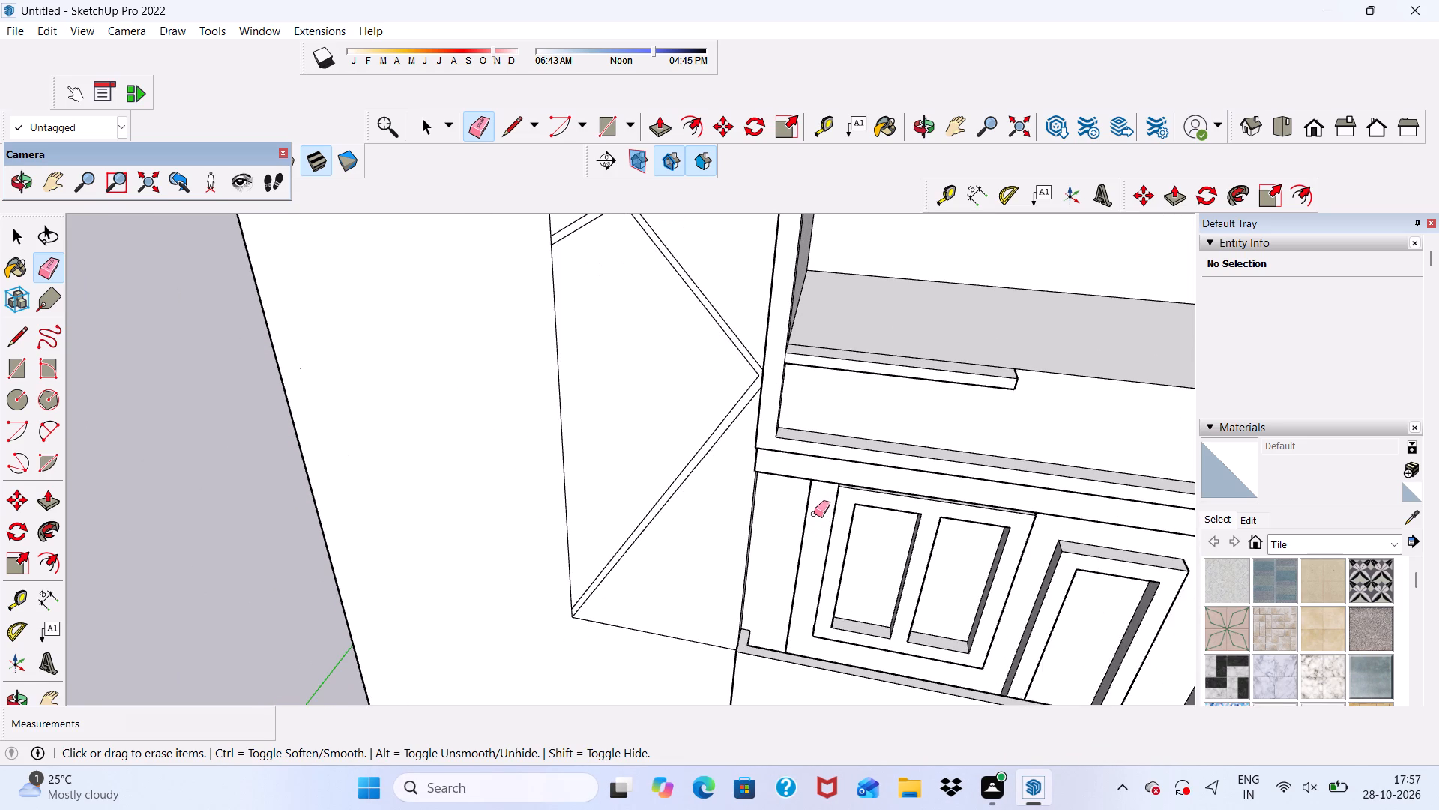
{"action": "scroll", "coordinate": [814, 514], "scroll_direction": "down", "scroll_amount": 7}
{"action": "scroll", "coordinate": [751, 514], "scroll_direction": "down", "scroll_amount": 4}
{"action": "scroll", "coordinate": [749, 472], "scroll_direction": "up", "scroll_amount": 10}
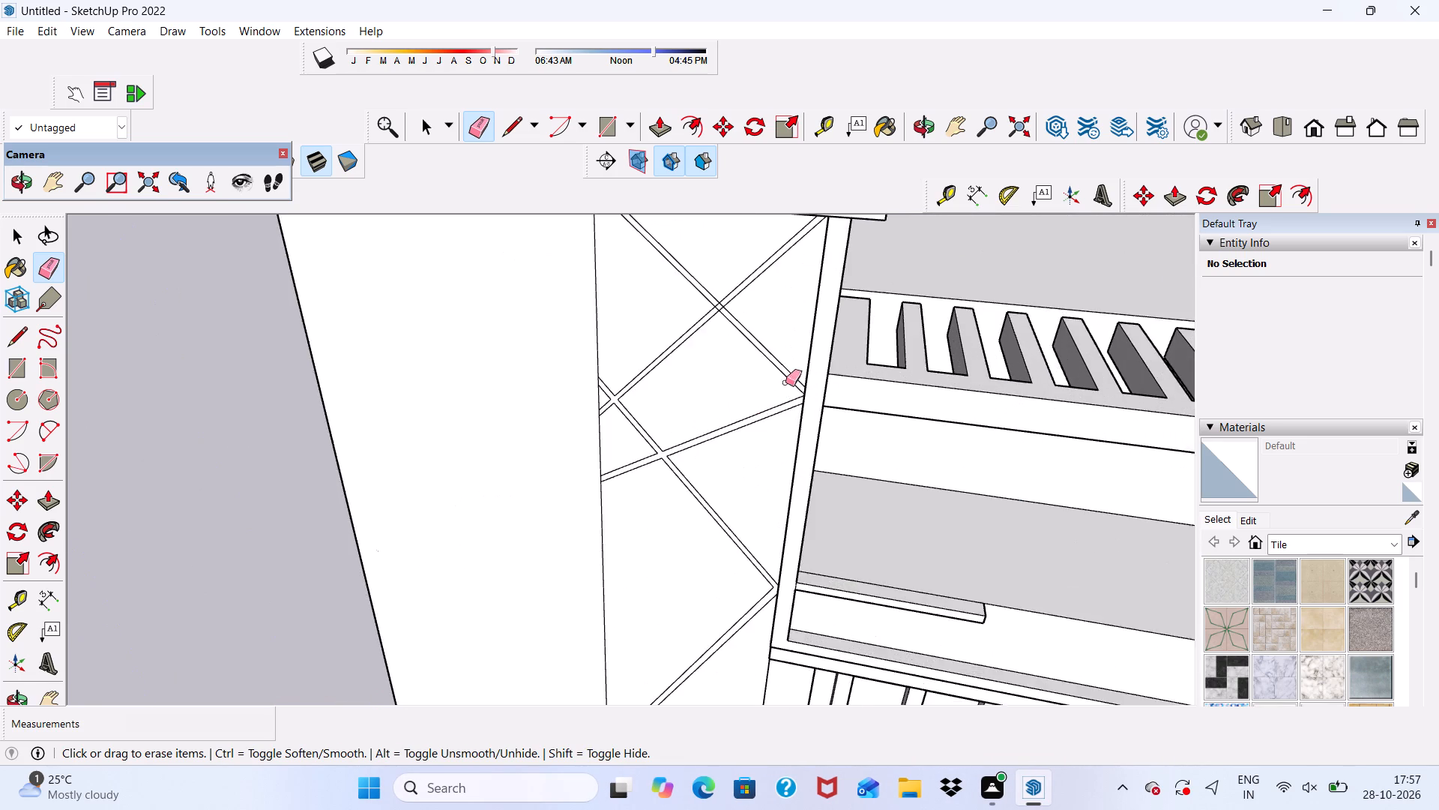
{"action": "scroll", "coordinate": [785, 382], "scroll_direction": "up", "scroll_amount": 10}
{"action": "scroll", "coordinate": [773, 403], "scroll_direction": "down", "scroll_amount": 1}
{"action": "scroll", "coordinate": [771, 404], "scroll_direction": "up", "scroll_amount": 1}
{"action": "middle_click_drag", "start_coordinate": [771, 404], "coordinate": [839, 349]}
{"action": "scroll", "coordinate": [821, 355], "scroll_direction": "up", "scroll_amount": 9}
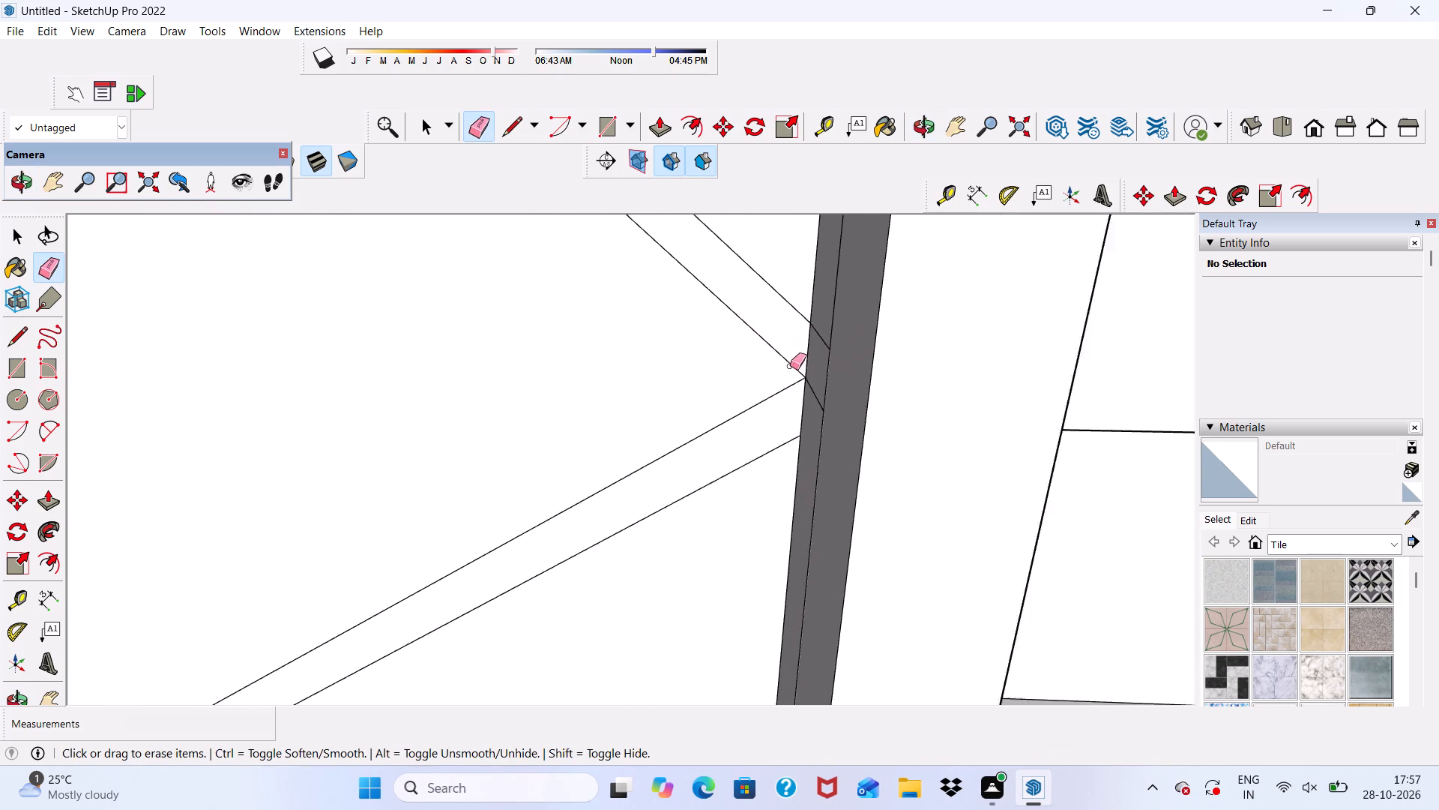
{"action": "scroll", "coordinate": [790, 366], "scroll_direction": "up", "scroll_amount": 9}
{"action": "scroll", "coordinate": [803, 365], "scroll_direction": "down", "scroll_amount": 3}
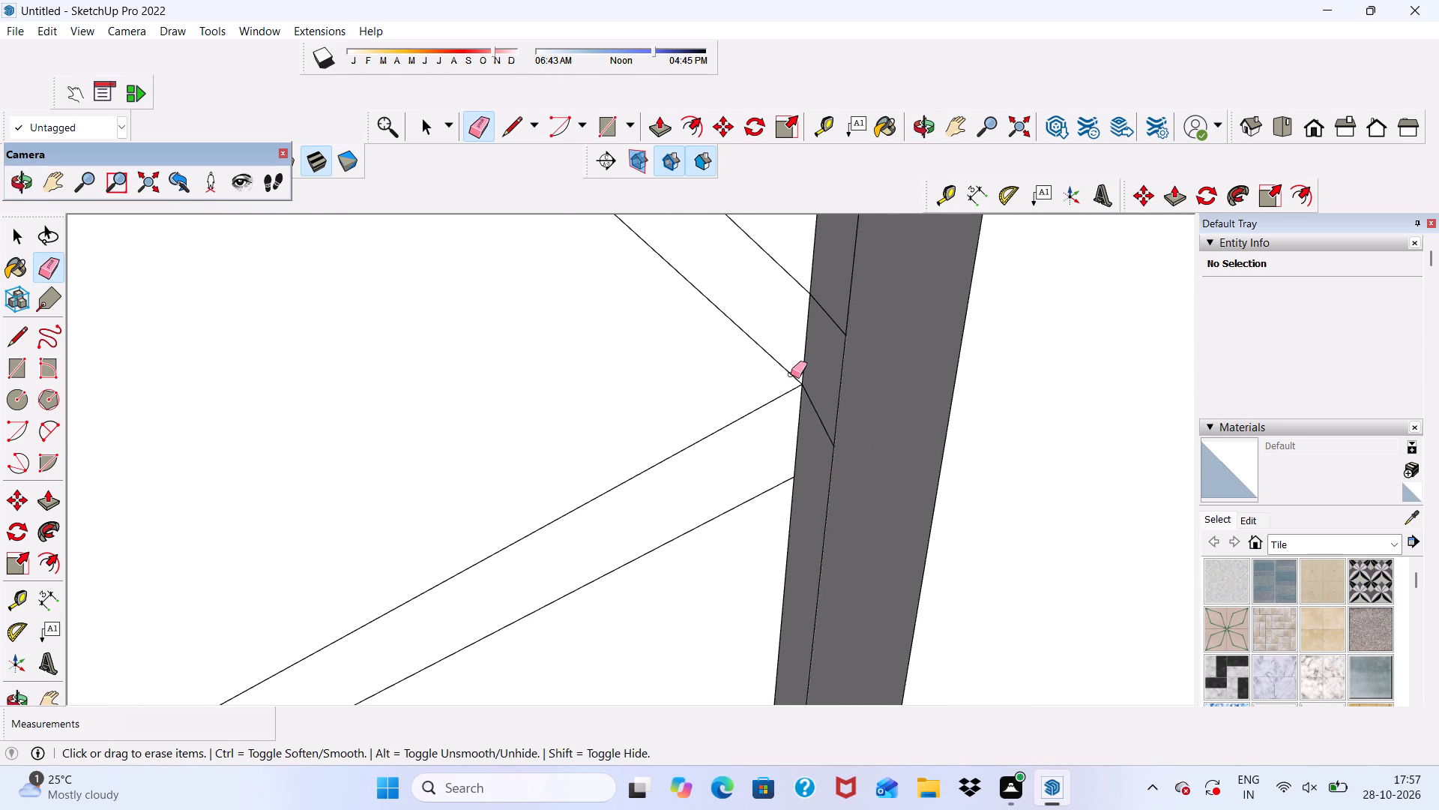
{"action": "scroll", "coordinate": [712, 459], "scroll_direction": "down", "scroll_amount": 16}
{"action": "scroll", "coordinate": [500, 536], "scroll_direction": "up", "scroll_amount": 9}
{"action": "scroll", "coordinate": [462, 473], "scroll_direction": "down", "scroll_amount": 15}
{"action": "scroll", "coordinate": [770, 375], "scroll_direction": "up", "scroll_amount": 18}
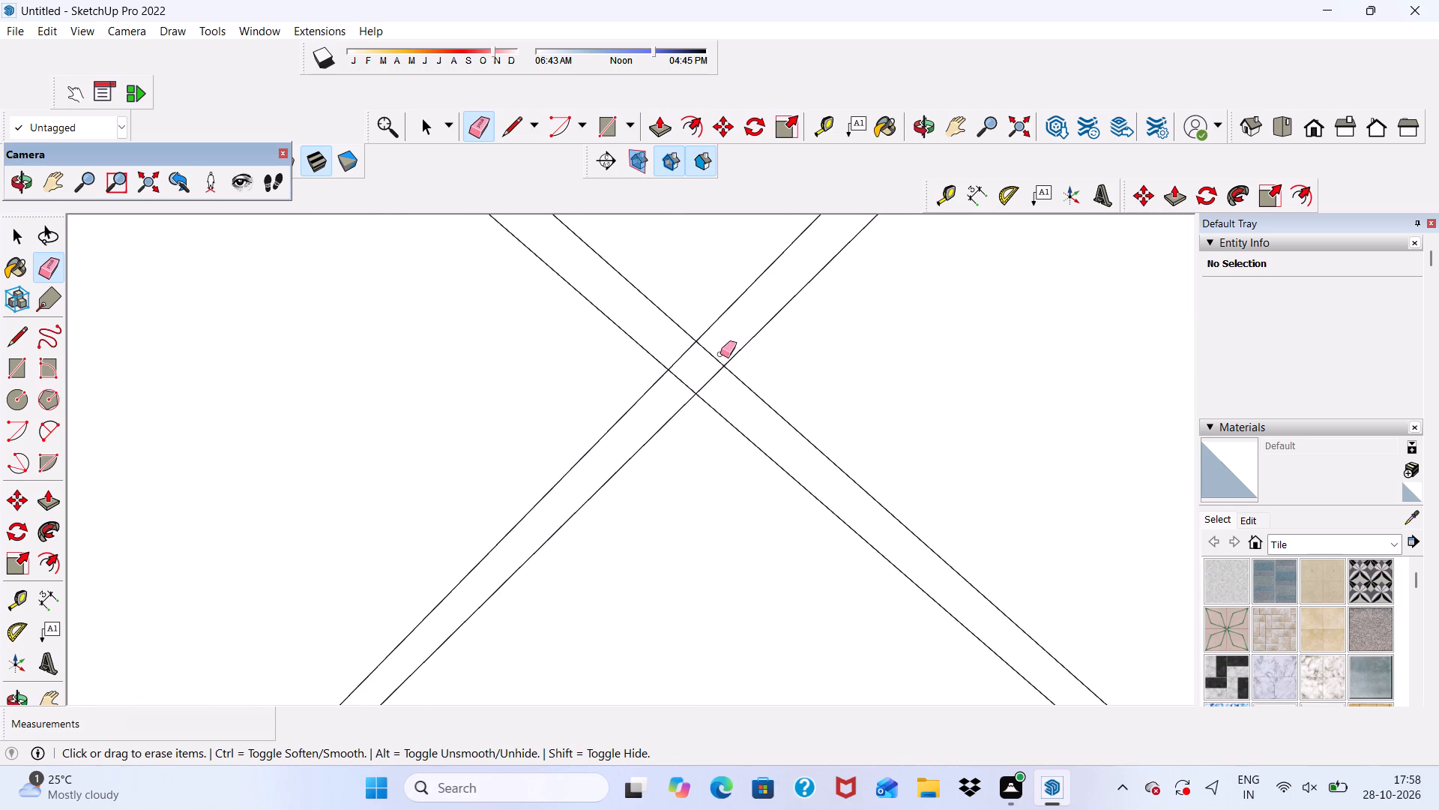
{"action": "scroll", "coordinate": [720, 354], "scroll_direction": "up", "scroll_amount": 1}
{"action": "left_click_drag", "start_coordinate": [712, 352], "coordinate": [651, 403]}
{"action": "left_click_drag", "start_coordinate": [665, 351], "coordinate": [716, 388]}
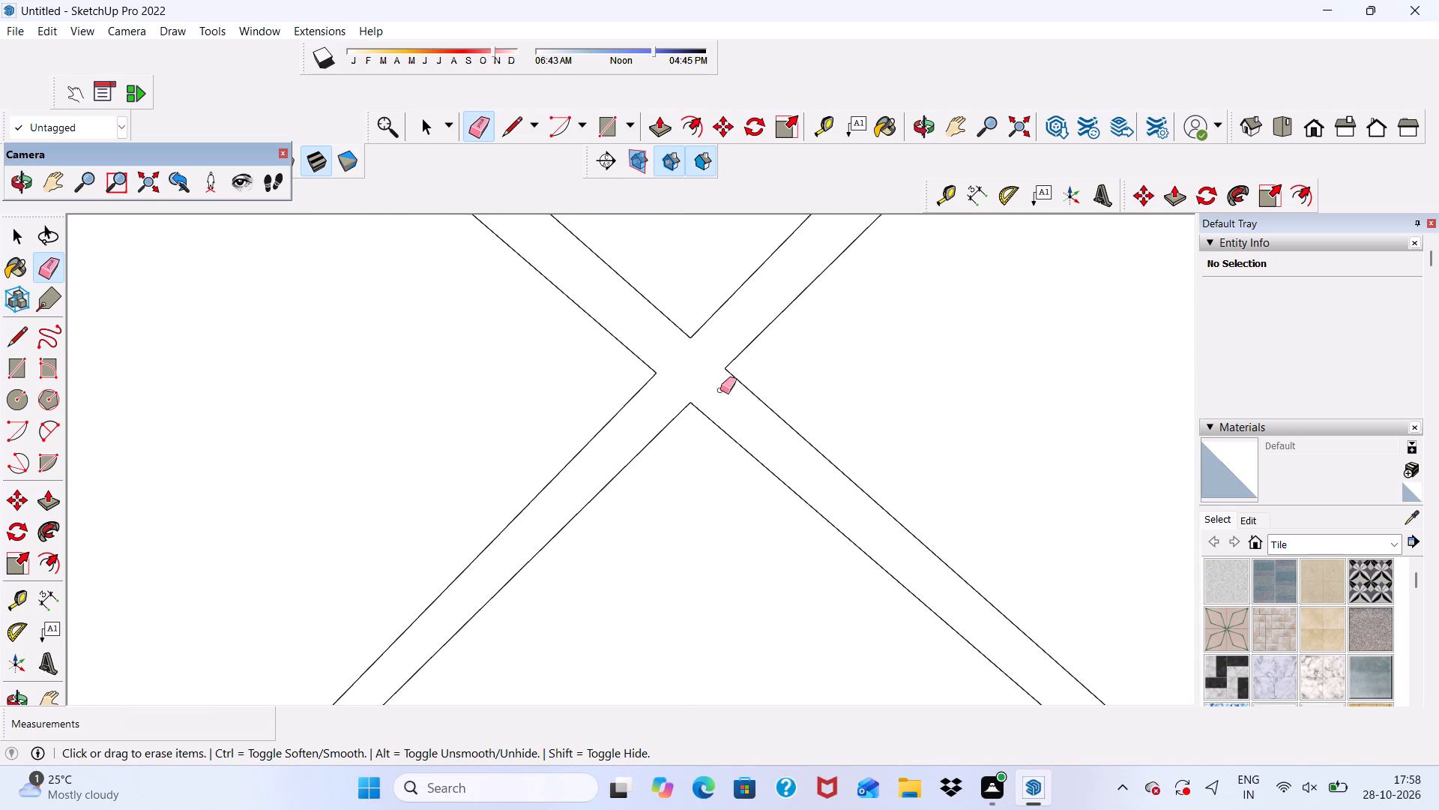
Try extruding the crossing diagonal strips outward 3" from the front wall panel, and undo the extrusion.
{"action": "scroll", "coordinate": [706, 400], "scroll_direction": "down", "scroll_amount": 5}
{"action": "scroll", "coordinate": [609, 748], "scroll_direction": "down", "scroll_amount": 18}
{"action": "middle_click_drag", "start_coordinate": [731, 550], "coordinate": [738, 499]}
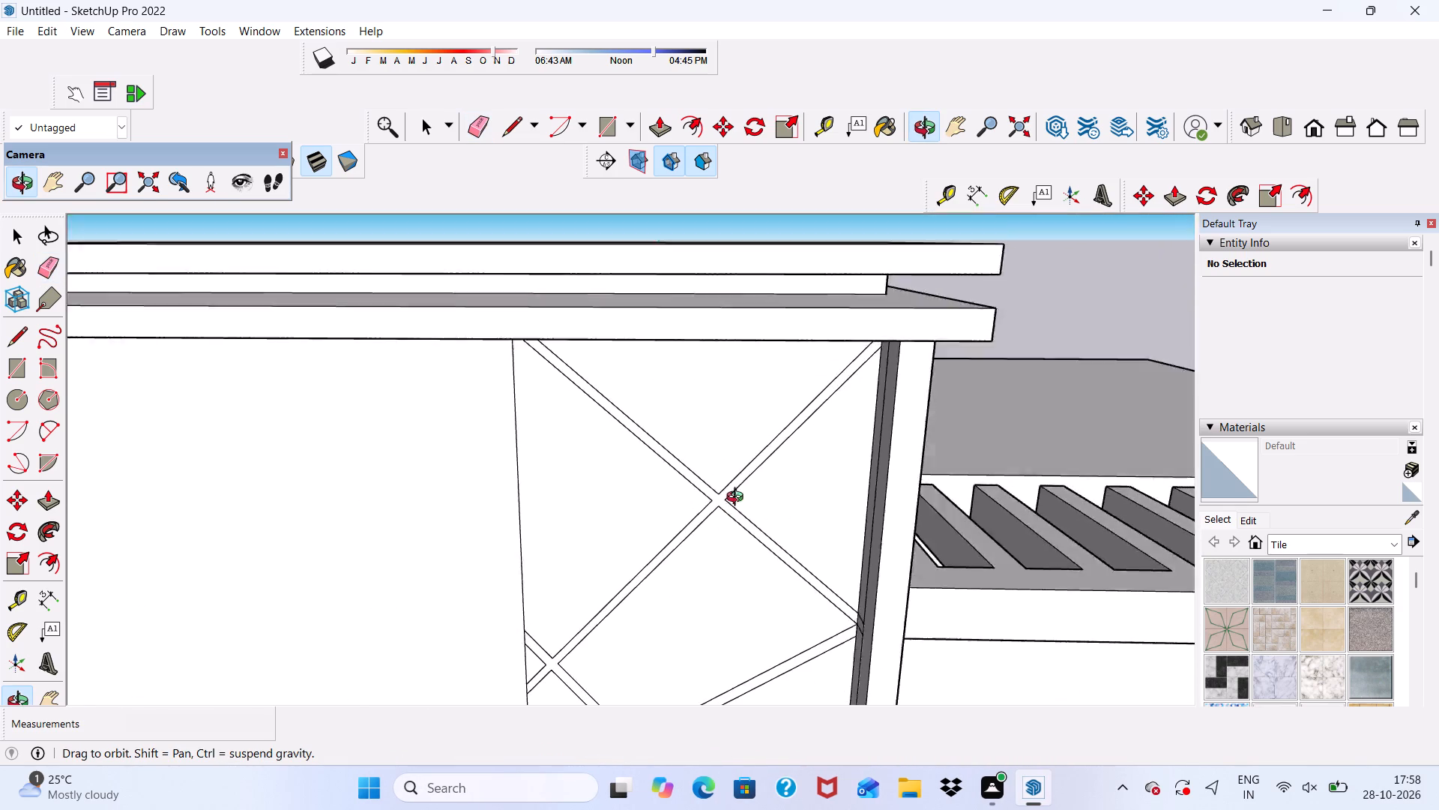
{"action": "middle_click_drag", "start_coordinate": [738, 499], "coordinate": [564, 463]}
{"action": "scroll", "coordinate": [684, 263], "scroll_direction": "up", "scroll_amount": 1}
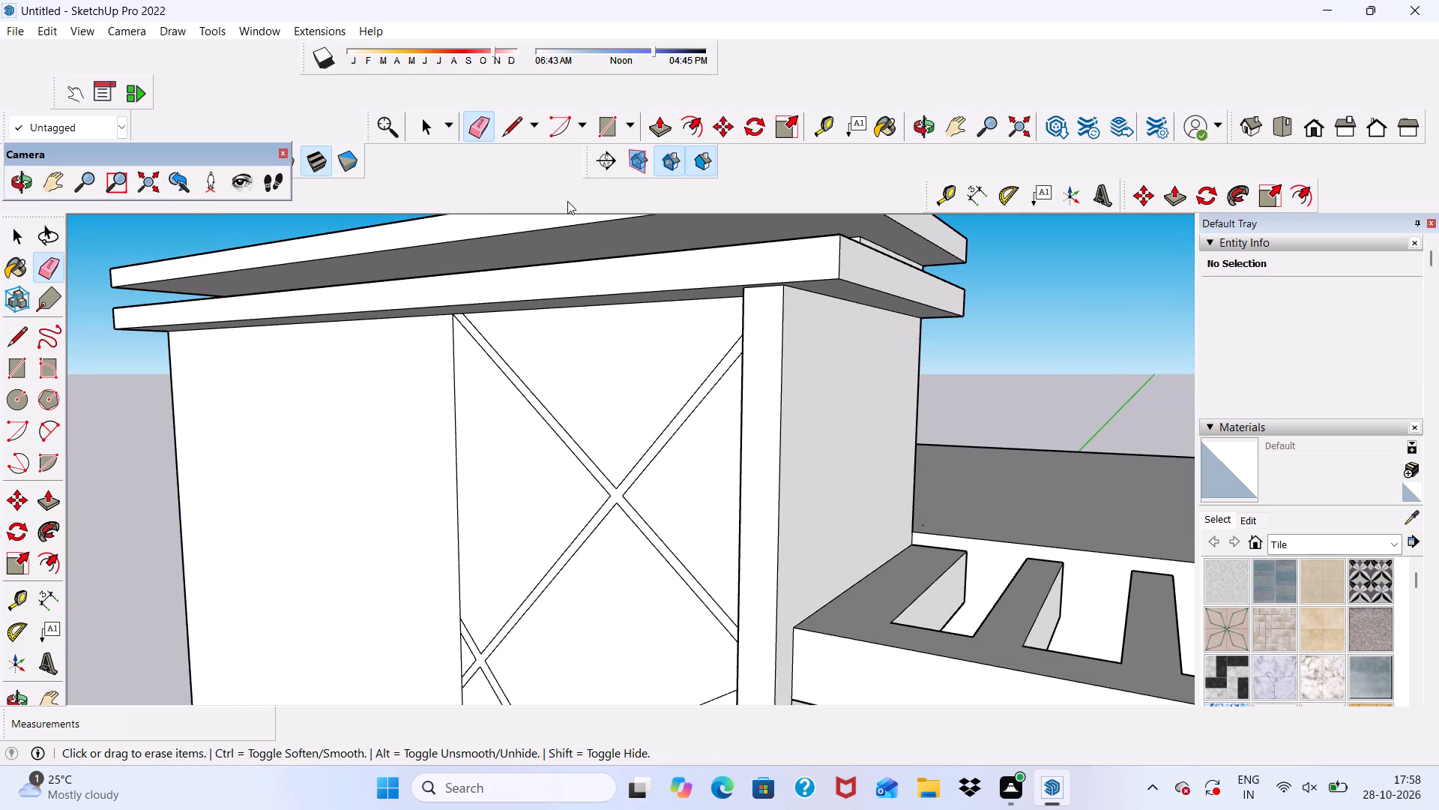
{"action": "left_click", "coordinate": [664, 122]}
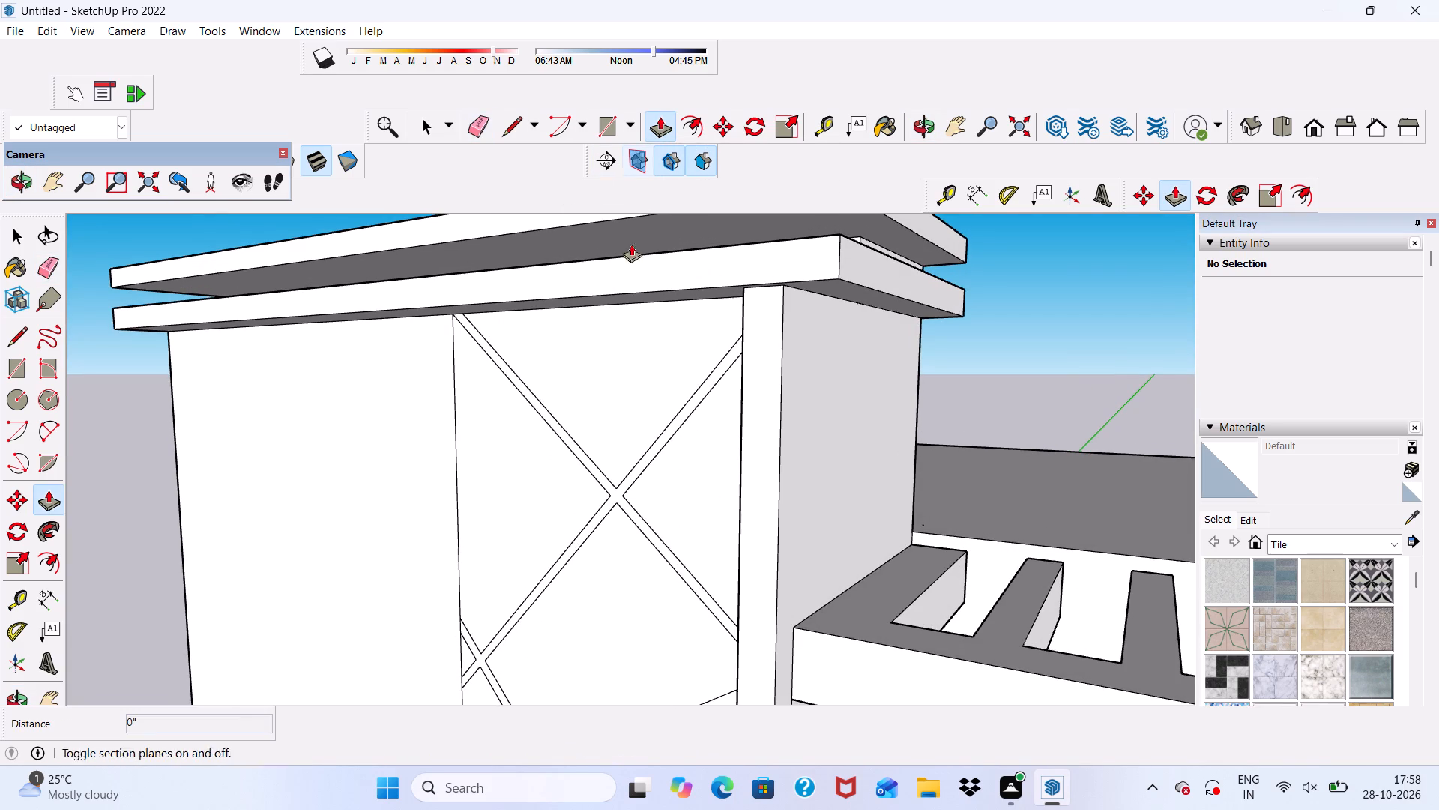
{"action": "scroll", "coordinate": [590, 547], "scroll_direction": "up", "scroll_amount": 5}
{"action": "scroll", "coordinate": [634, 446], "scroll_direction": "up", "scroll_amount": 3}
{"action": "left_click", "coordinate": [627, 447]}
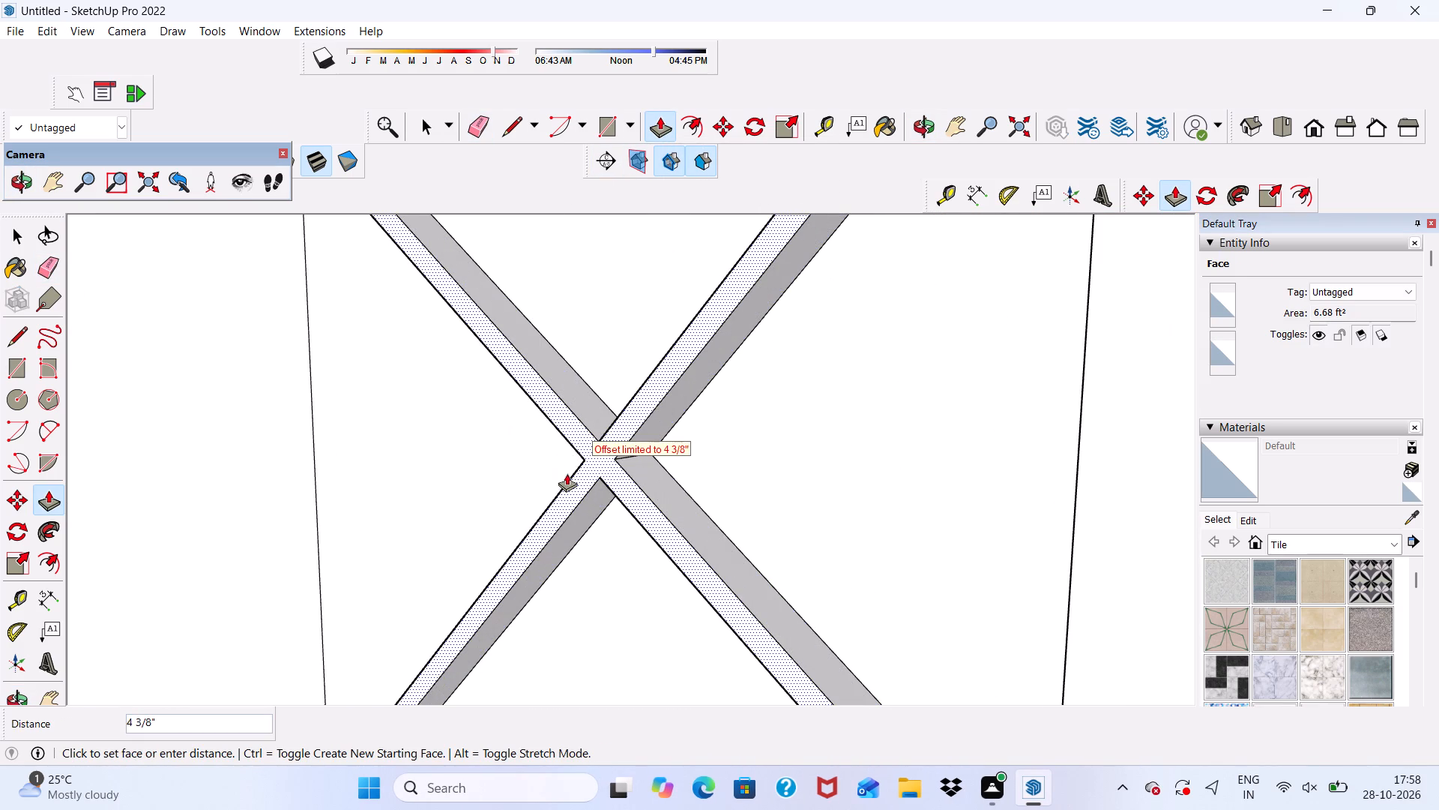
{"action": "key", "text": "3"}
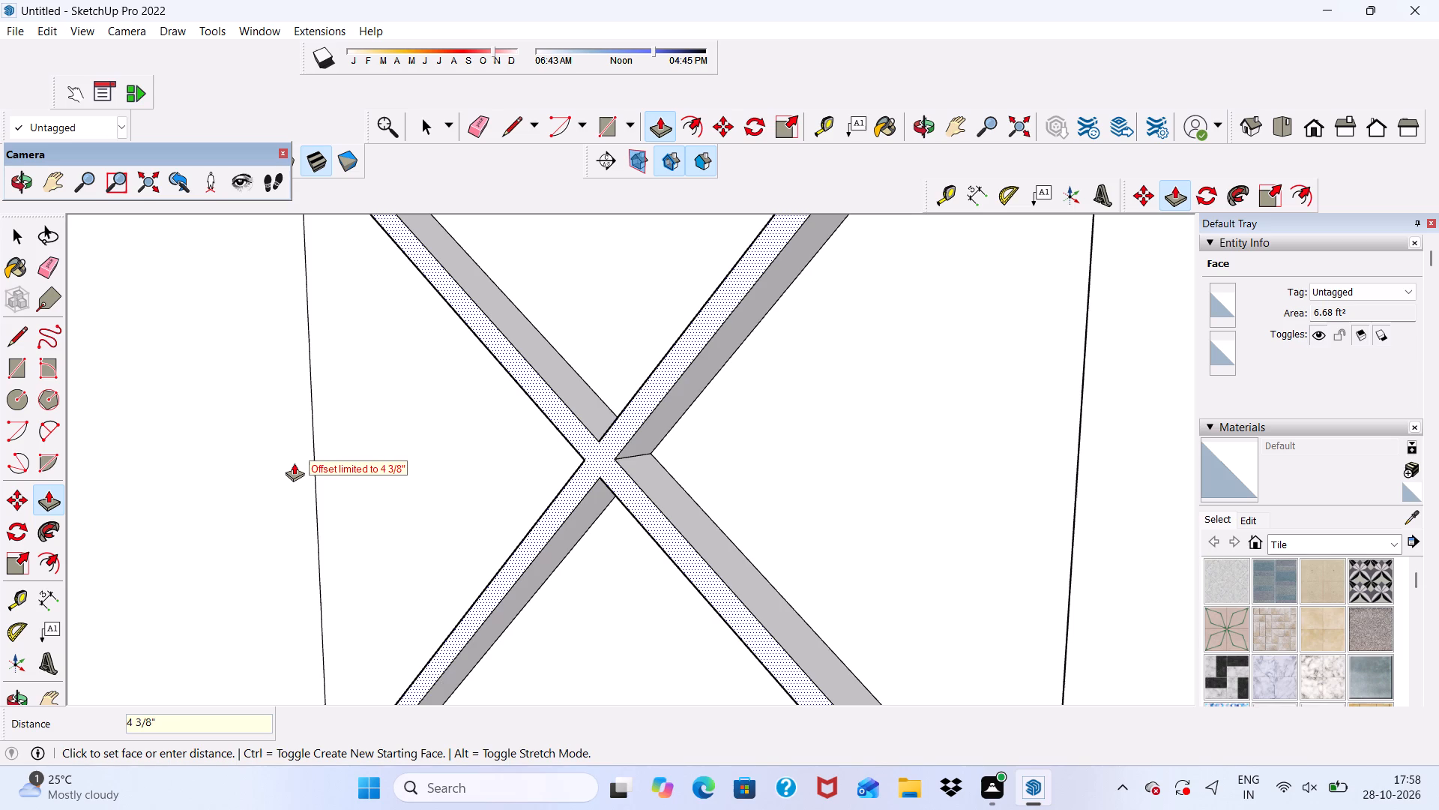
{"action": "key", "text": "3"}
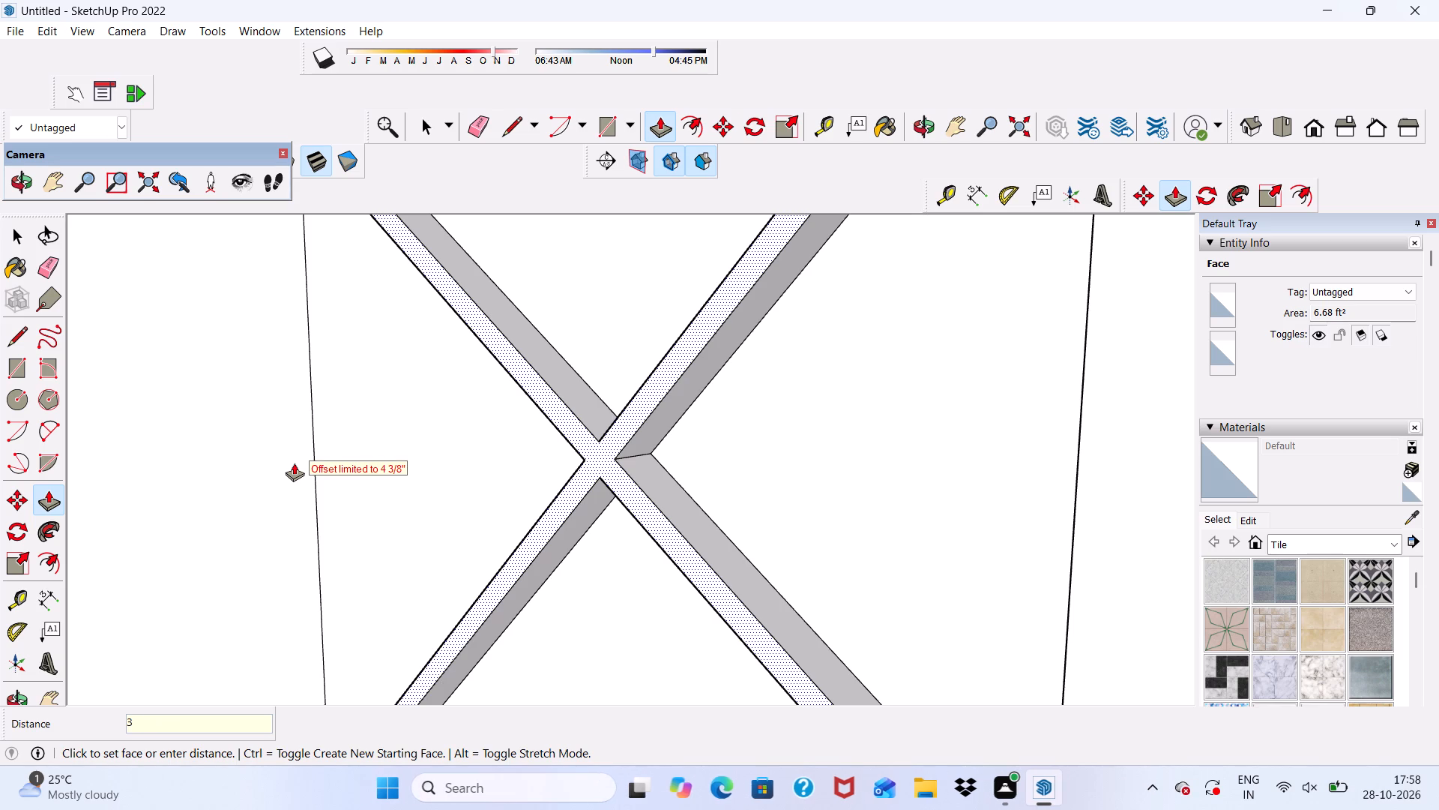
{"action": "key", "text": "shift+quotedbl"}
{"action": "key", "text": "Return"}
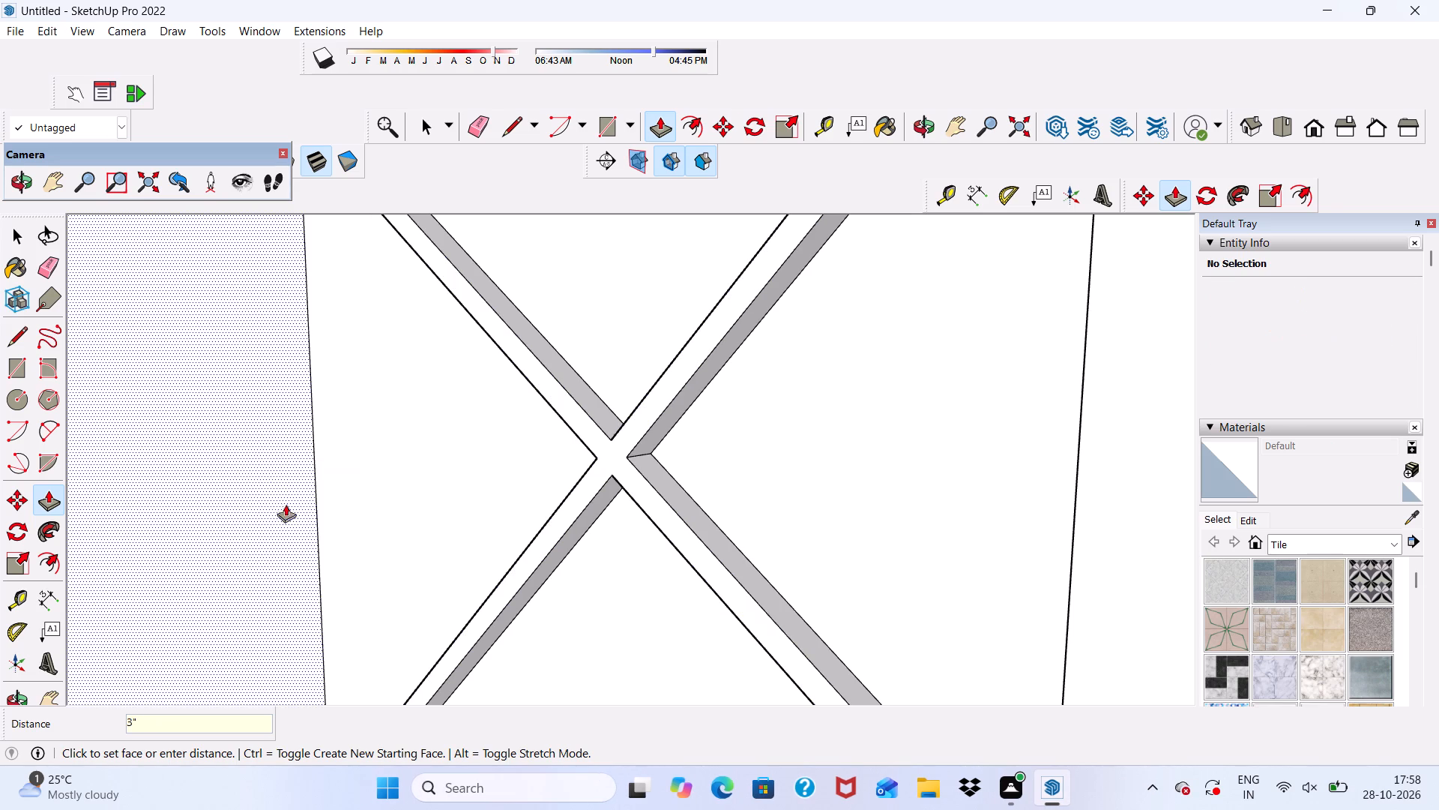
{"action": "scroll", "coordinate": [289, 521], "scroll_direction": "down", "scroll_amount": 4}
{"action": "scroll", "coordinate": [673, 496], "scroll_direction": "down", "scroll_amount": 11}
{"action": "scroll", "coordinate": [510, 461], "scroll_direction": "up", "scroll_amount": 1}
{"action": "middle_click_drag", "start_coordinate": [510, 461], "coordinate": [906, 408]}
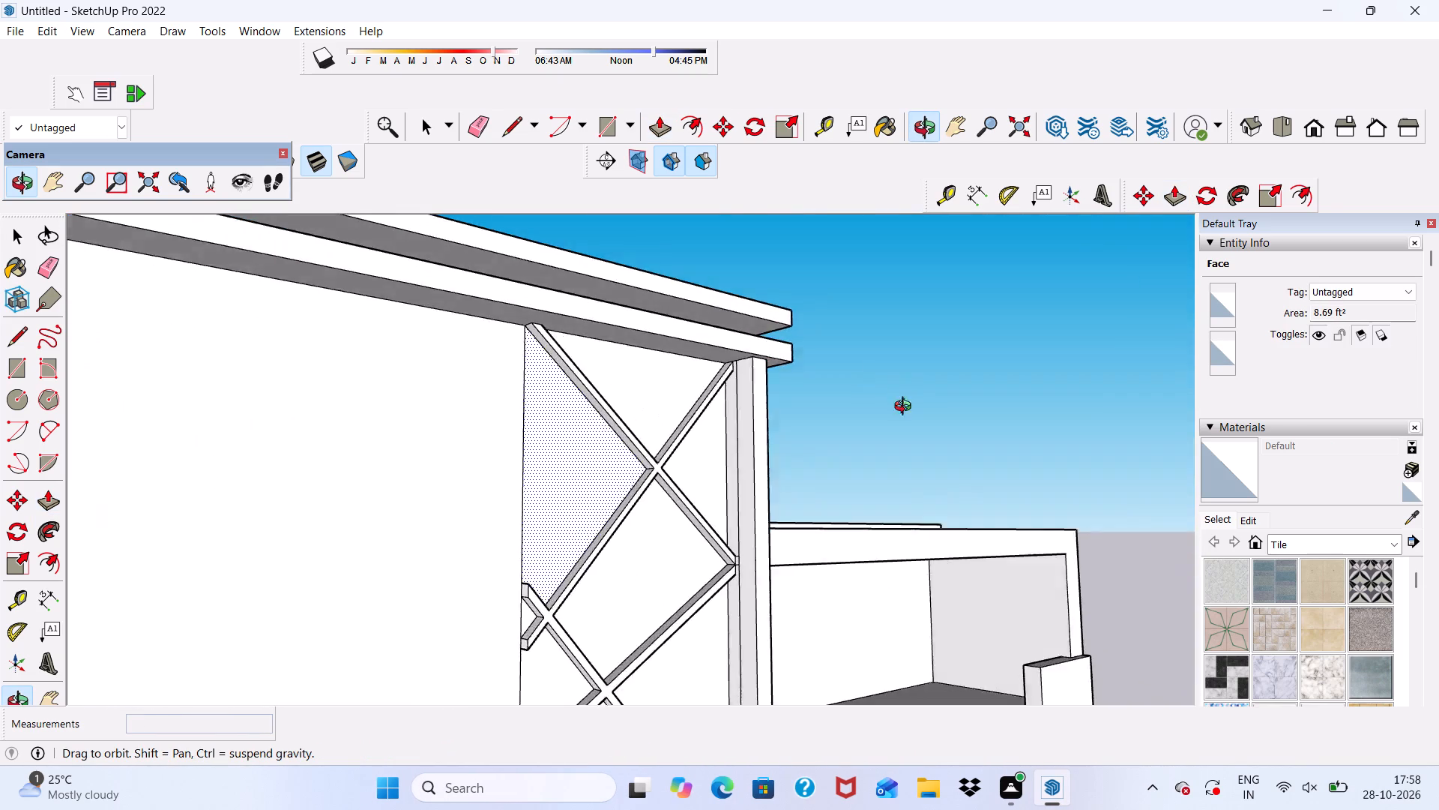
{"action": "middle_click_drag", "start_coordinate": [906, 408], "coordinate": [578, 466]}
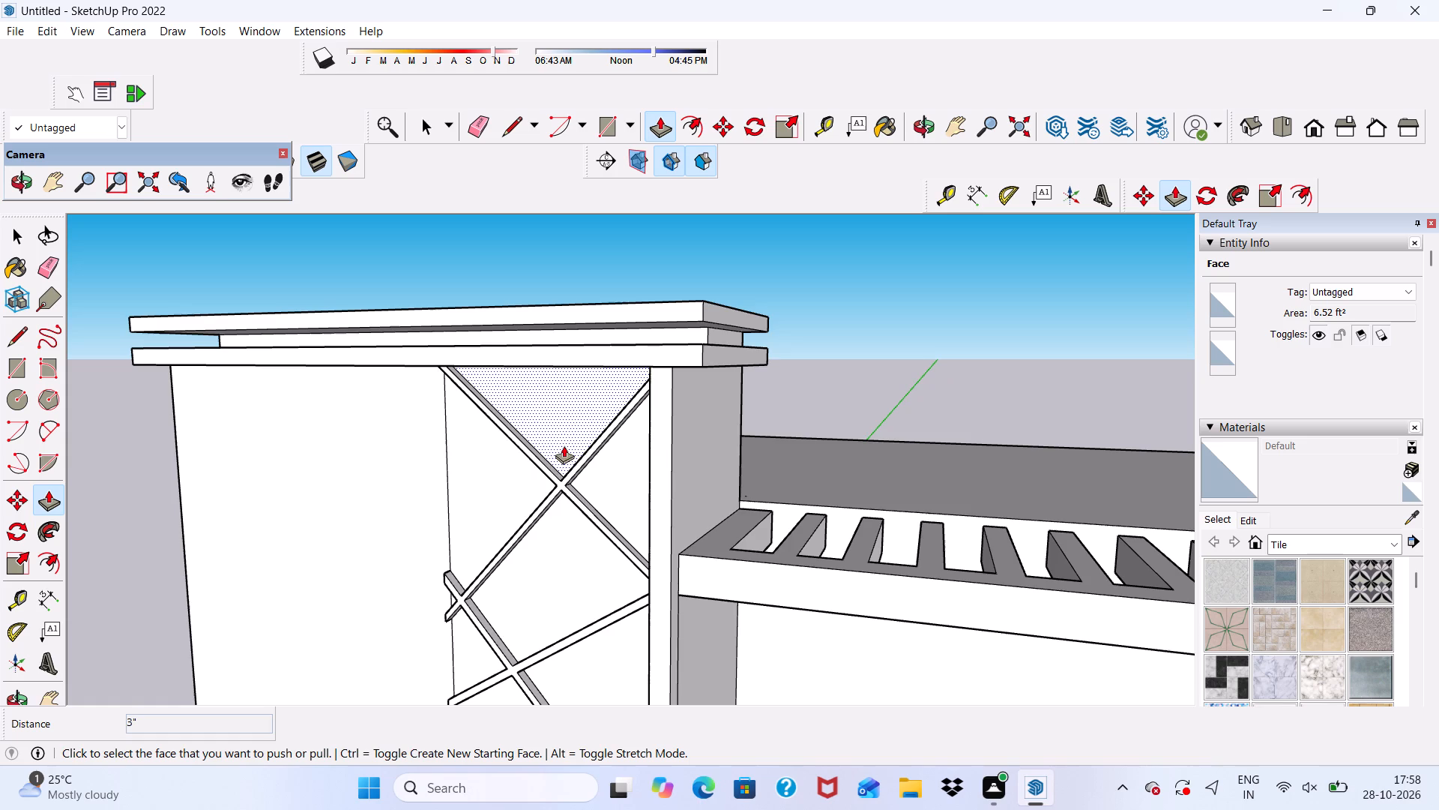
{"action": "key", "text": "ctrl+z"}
Extrude the crossing diagonal strips outward 1" from the raised block's front wall panel with Push/Pull.
{"action": "scroll", "coordinate": [567, 459], "scroll_direction": "up", "scroll_amount": 5}
{"action": "left_click", "coordinate": [561, 489]}
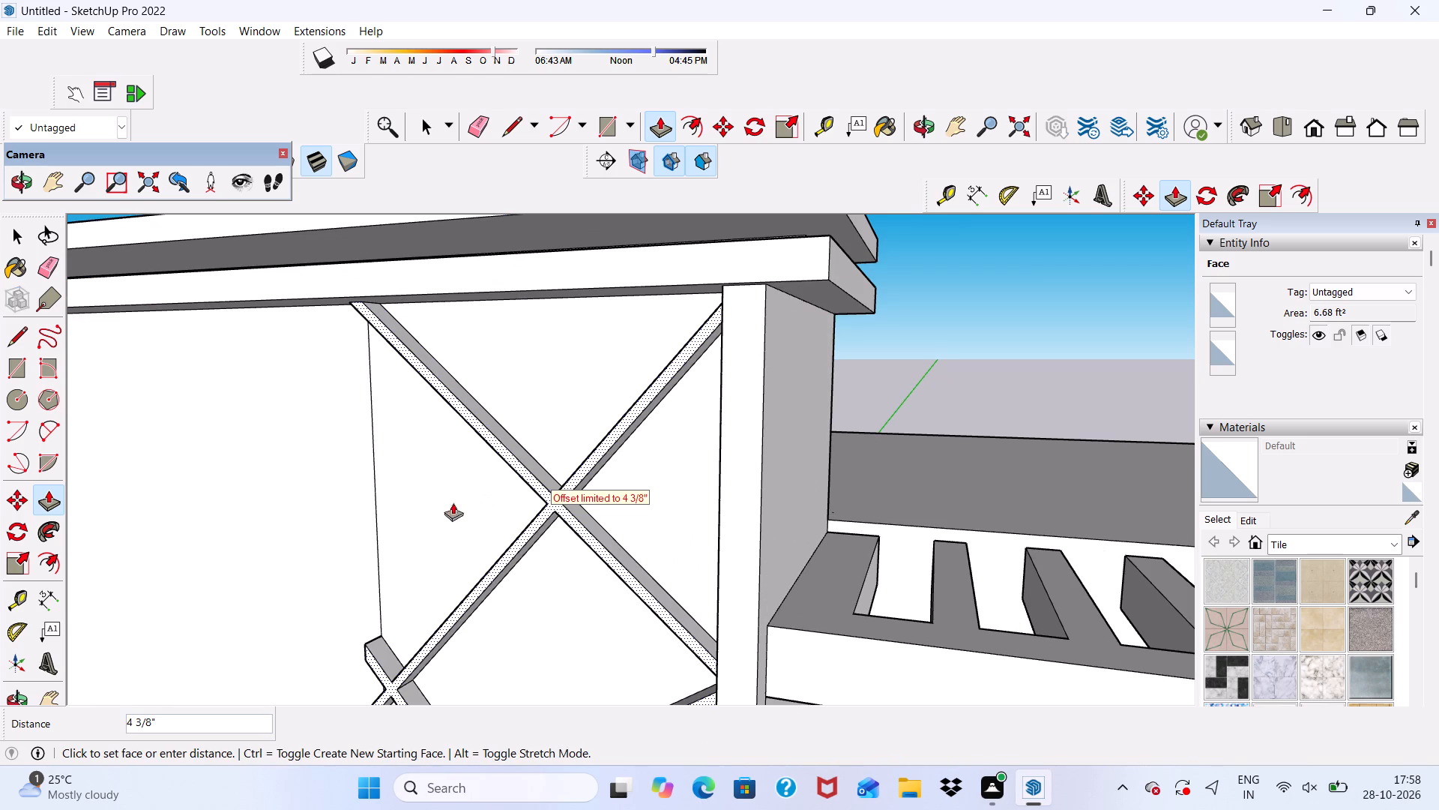
{"action": "key", "text": "1"}
{"action": "key", "text": "shift+quotedbl"}
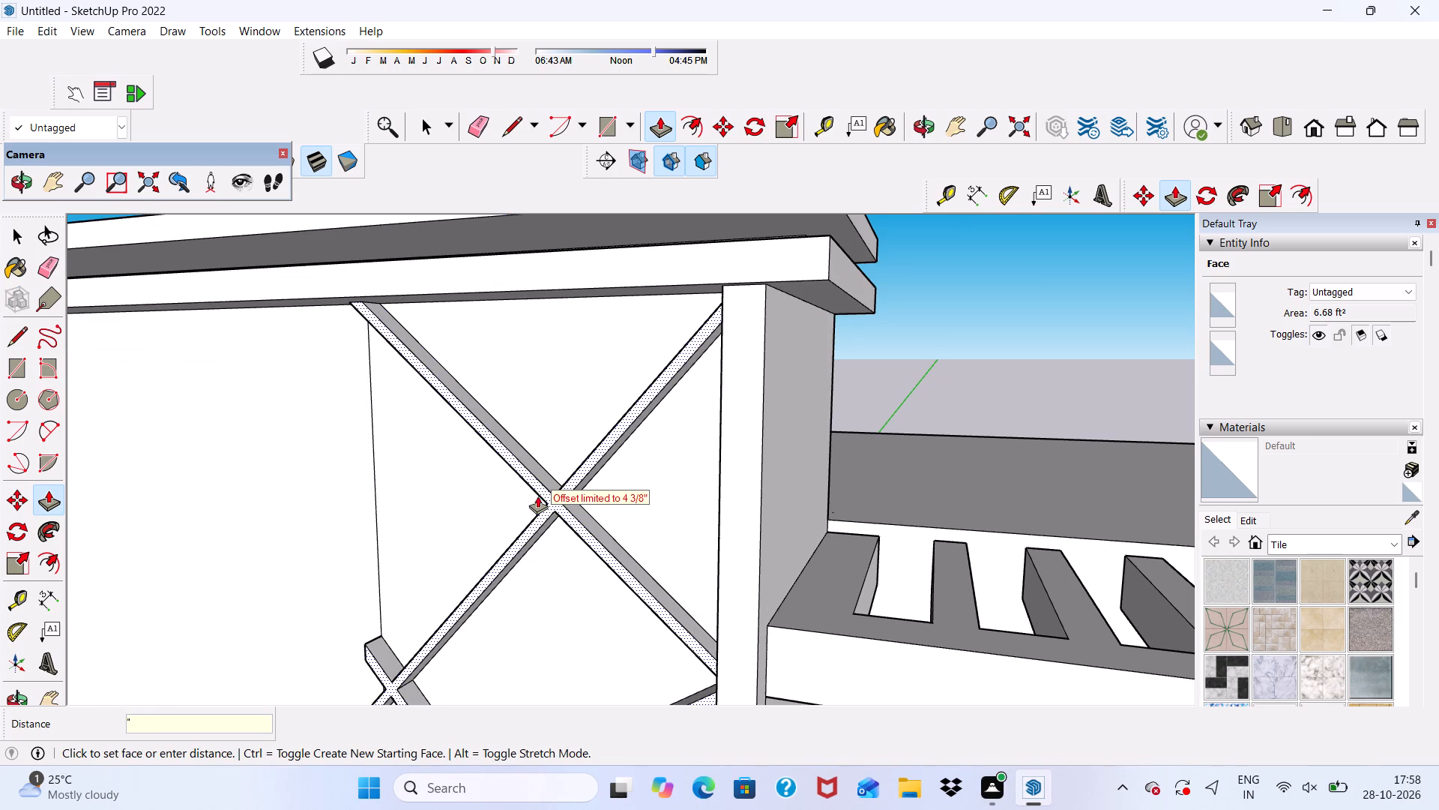
{"action": "key", "text": "BackSpace"}
{"action": "key", "text": "1"}
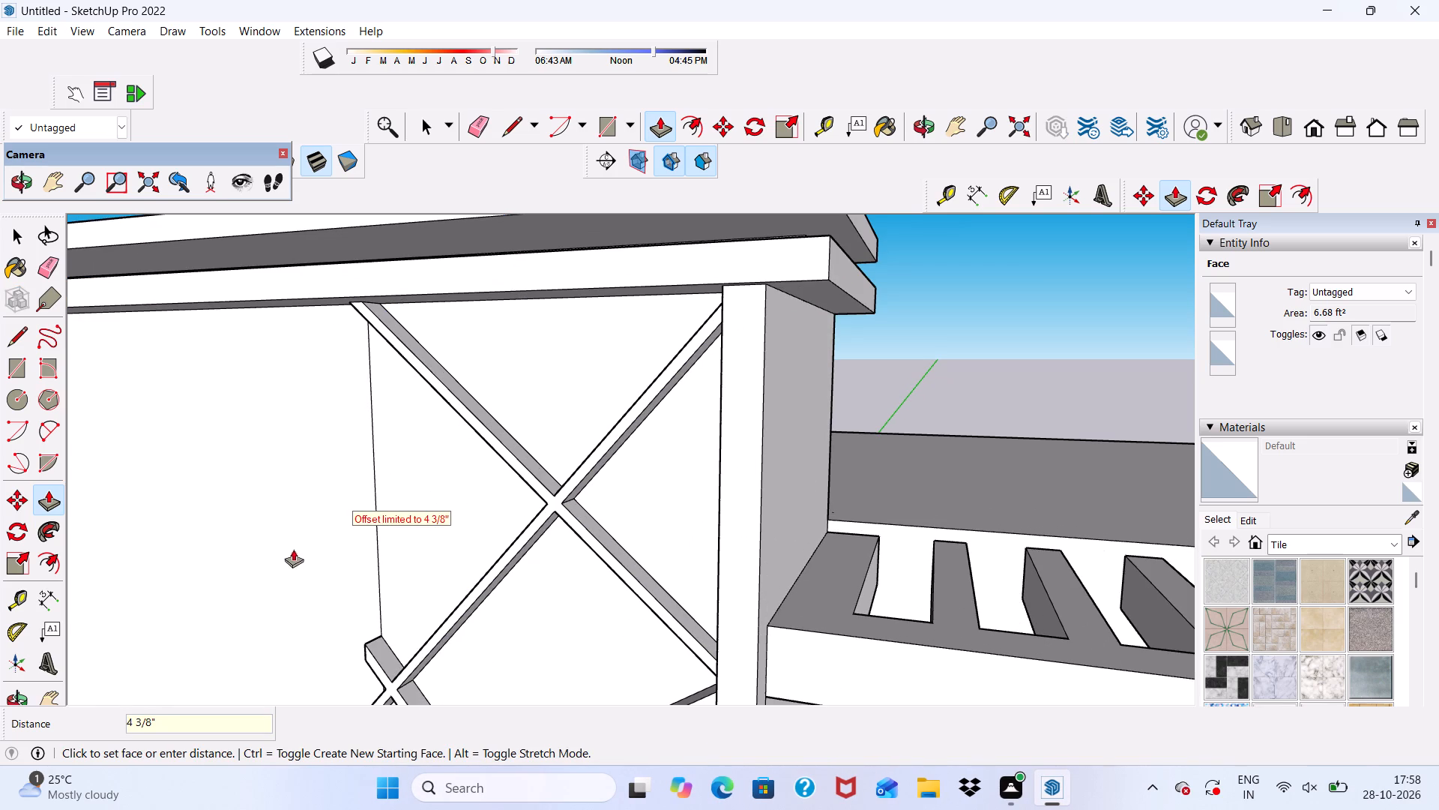
{"action": "key", "text": "1"}
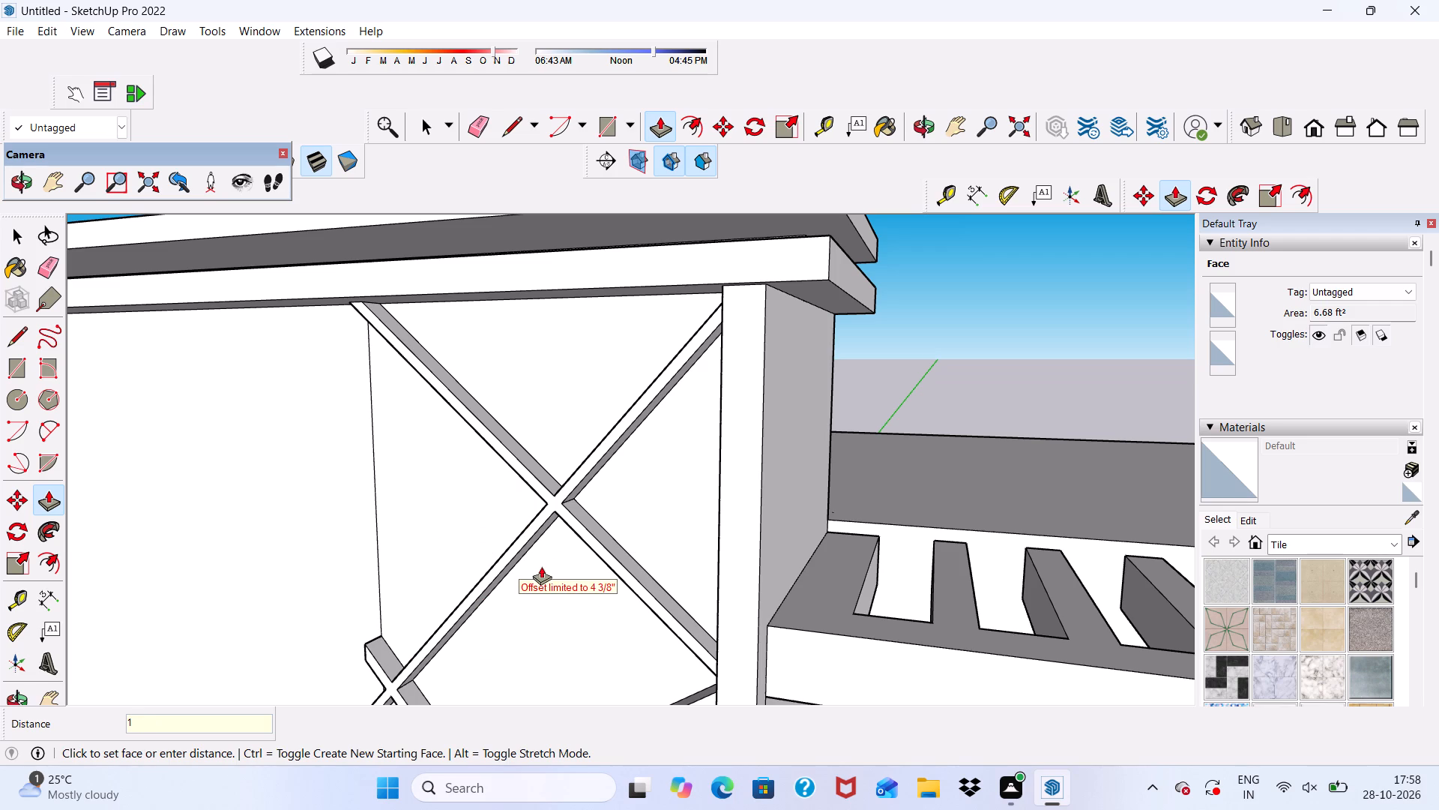
{"action": "key", "text": "shift+quotedbl"}
{"action": "key", "text": "Return"}
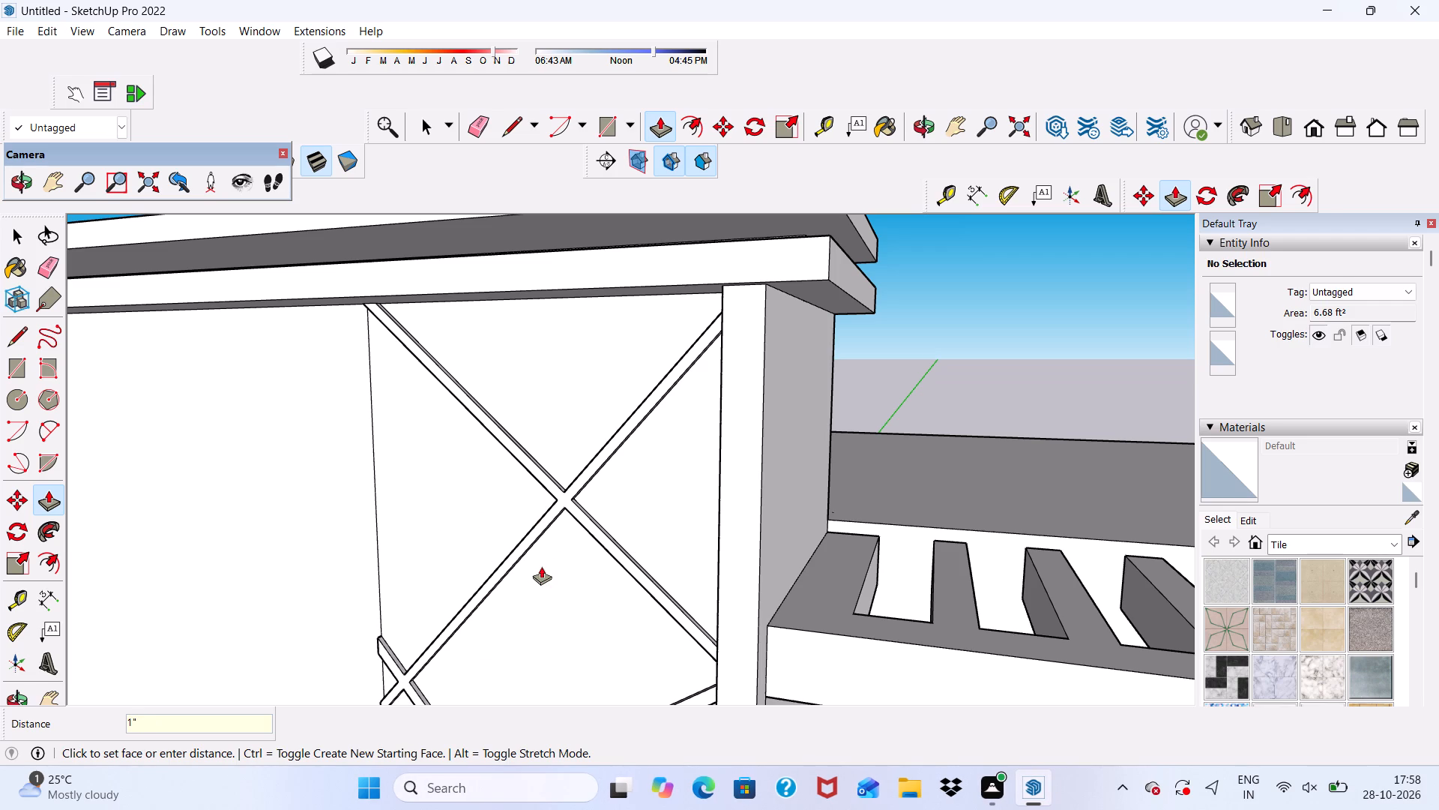
{"action": "scroll", "coordinate": [715, 664], "scroll_direction": "down", "scroll_amount": 4}
{"action": "key", "text": "space"}
Examine the diagonal strip panel and the whole front facade from different distances and angles.
{"action": "scroll", "coordinate": [696, 631], "scroll_direction": "down", "scroll_amount": 2}
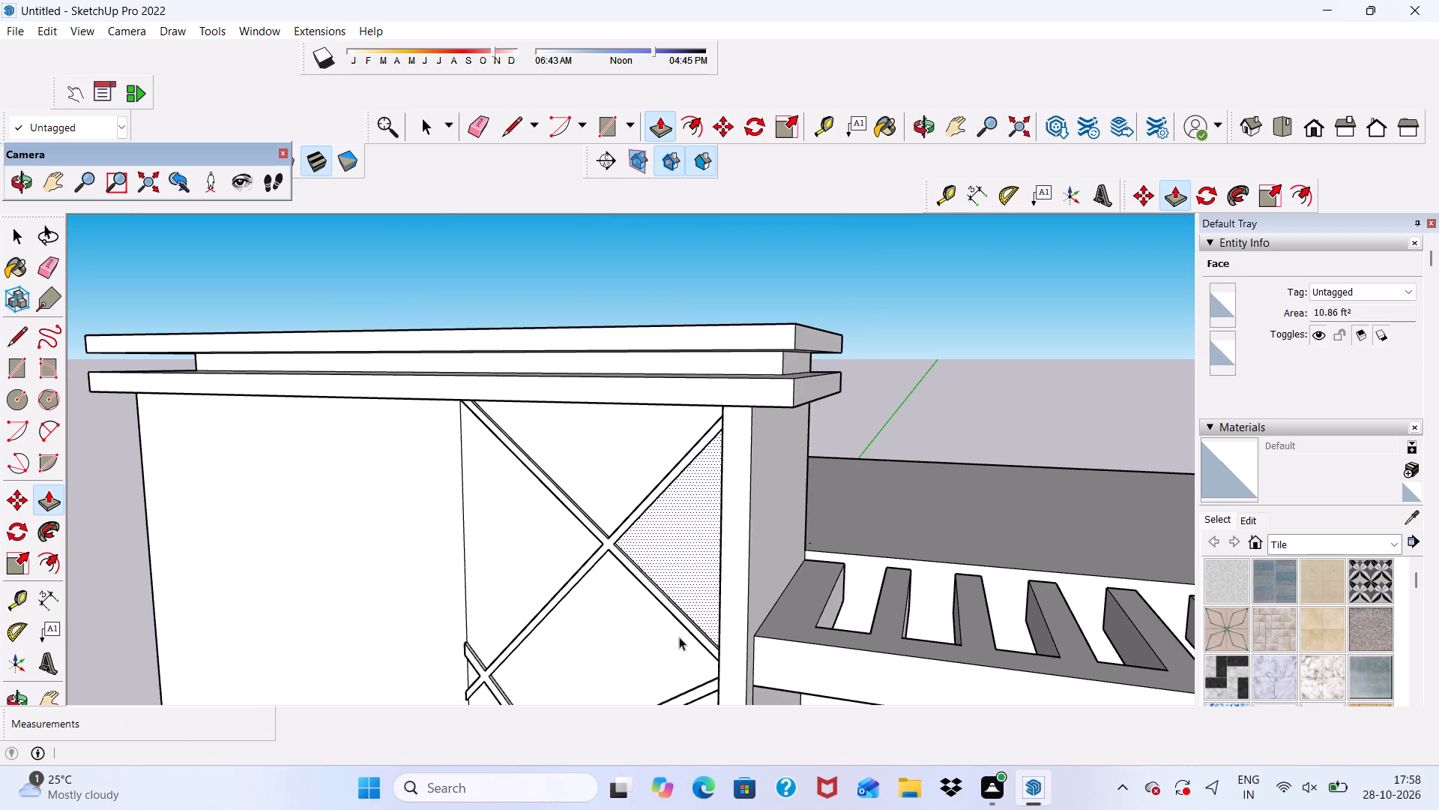
{"action": "scroll", "coordinate": [679, 637], "scroll_direction": "down", "scroll_amount": 1}
{"action": "scroll", "coordinate": [582, 559], "scroll_direction": "down", "scroll_amount": 4}
{"action": "middle_click_drag", "start_coordinate": [616, 656], "coordinate": [687, 510]}
{"action": "scroll", "coordinate": [638, 456], "scroll_direction": "down", "scroll_amount": 4}
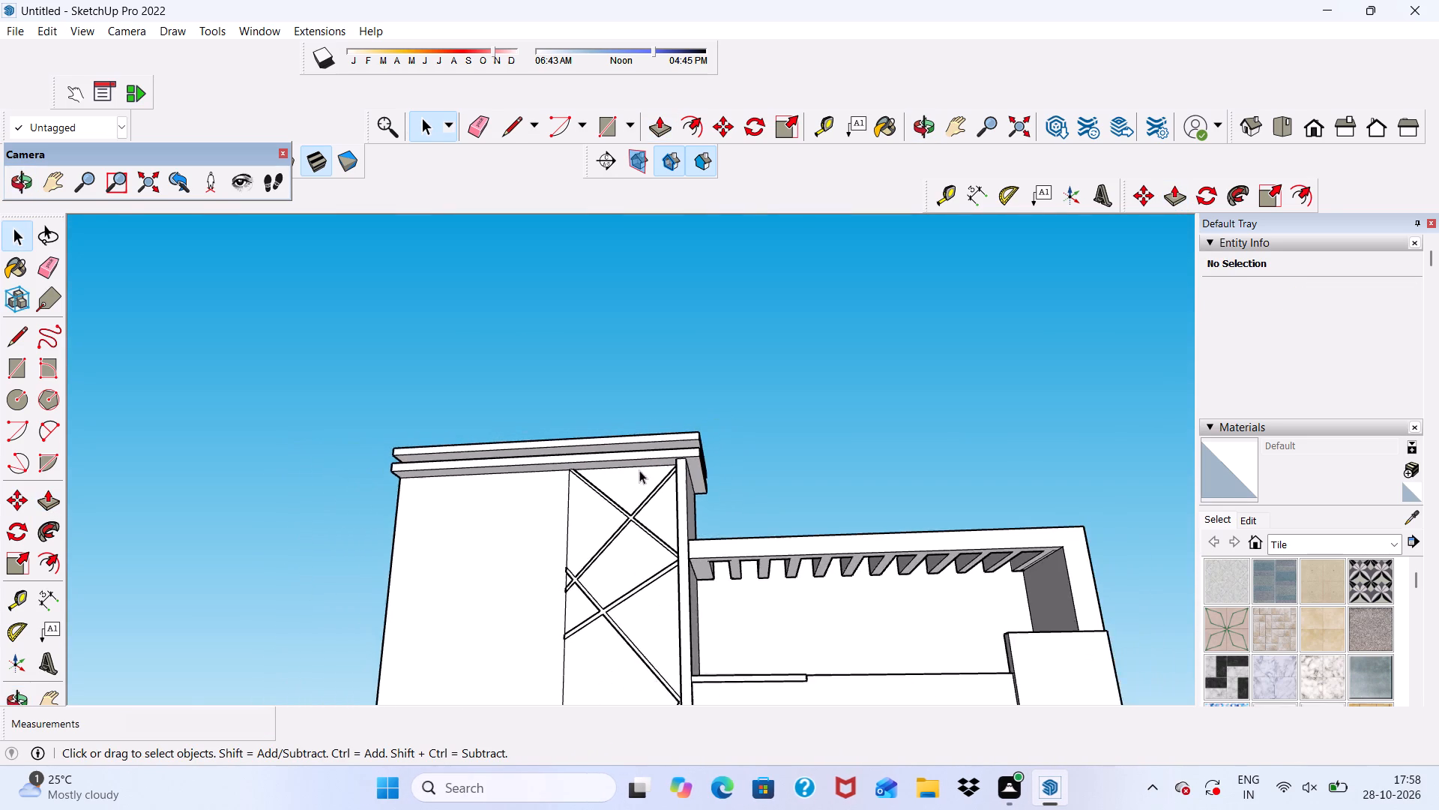
{"action": "scroll", "coordinate": [634, 445], "scroll_direction": "down", "scroll_amount": 9}
{"action": "scroll", "coordinate": [676, 434], "scroll_direction": "up", "scroll_amount": 5}
{"action": "scroll", "coordinate": [676, 420], "scroll_direction": "down", "scroll_amount": 2}
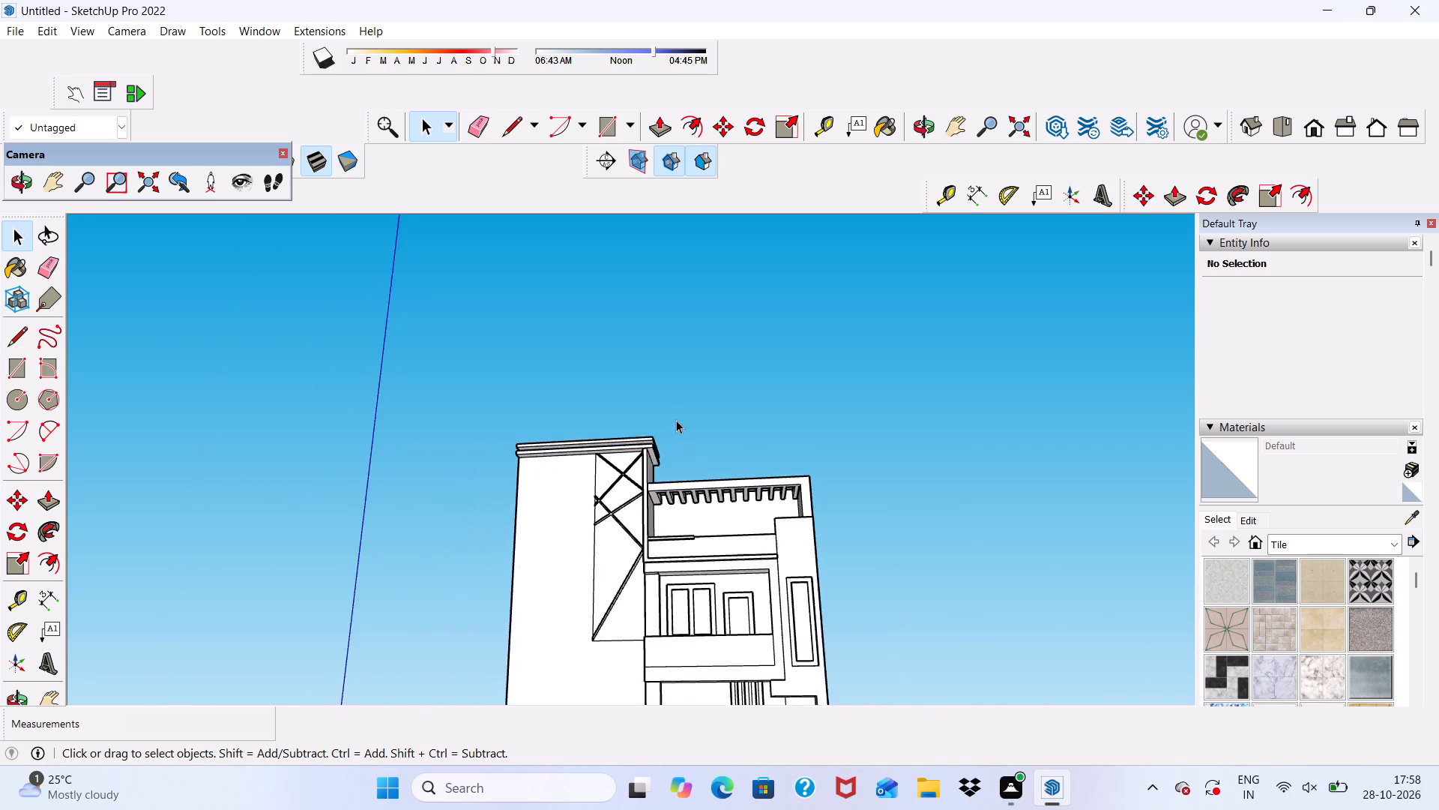
{"action": "scroll", "coordinate": [676, 420], "scroll_direction": "down", "scroll_amount": 6}
{"action": "middle_click_drag", "start_coordinate": [669, 469], "coordinate": [720, 657]}
{"action": "scroll", "coordinate": [700, 651], "scroll_direction": "up", "scroll_amount": 9}
{"action": "scroll", "coordinate": [627, 485], "scroll_direction": "down", "scroll_amount": 3}
{"action": "middle_click_drag", "start_coordinate": [645, 547], "coordinate": [582, 511]}
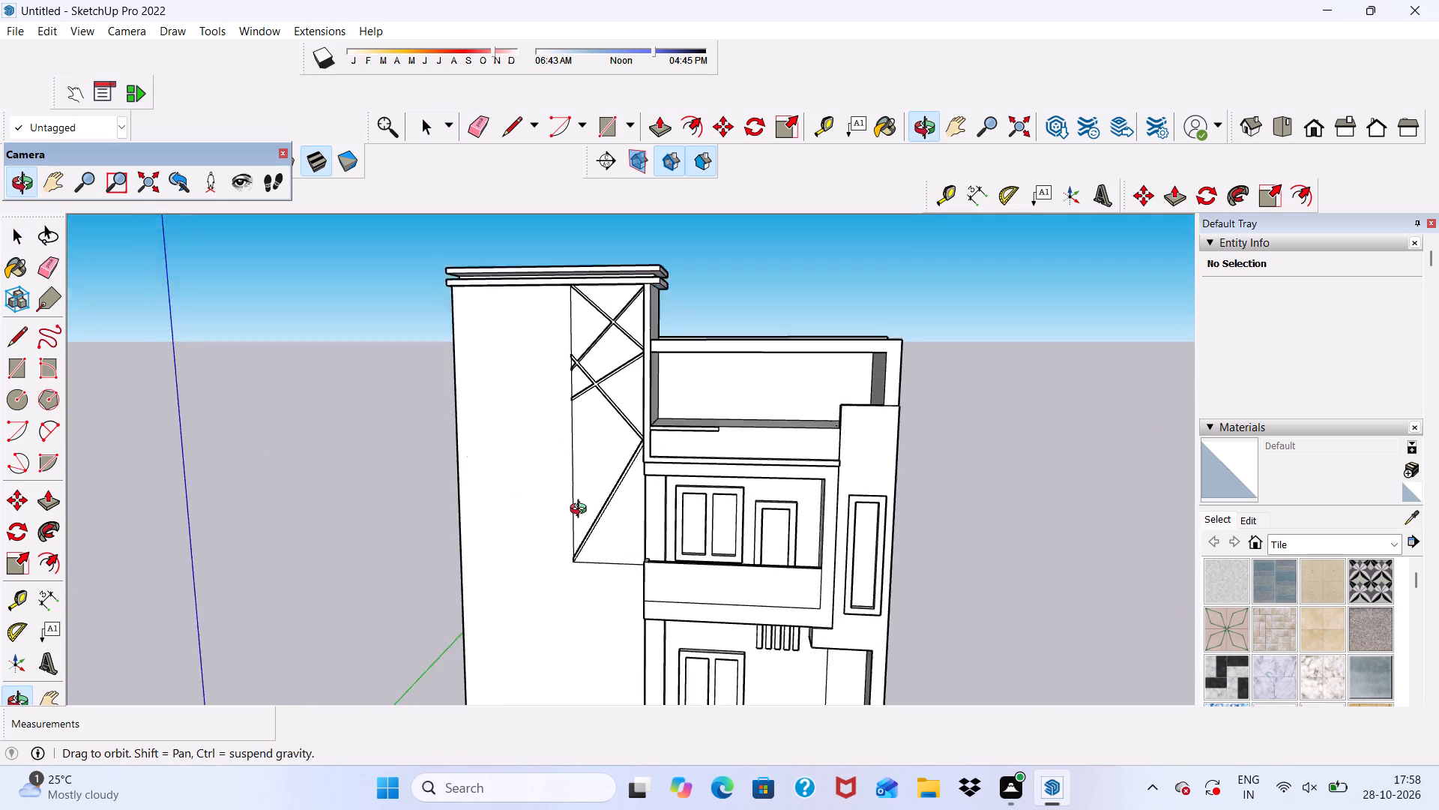
{"action": "middle_click_drag", "start_coordinate": [582, 511], "coordinate": [546, 516]}
{"action": "scroll", "coordinate": [546, 517], "scroll_direction": "up", "scroll_amount": 4}
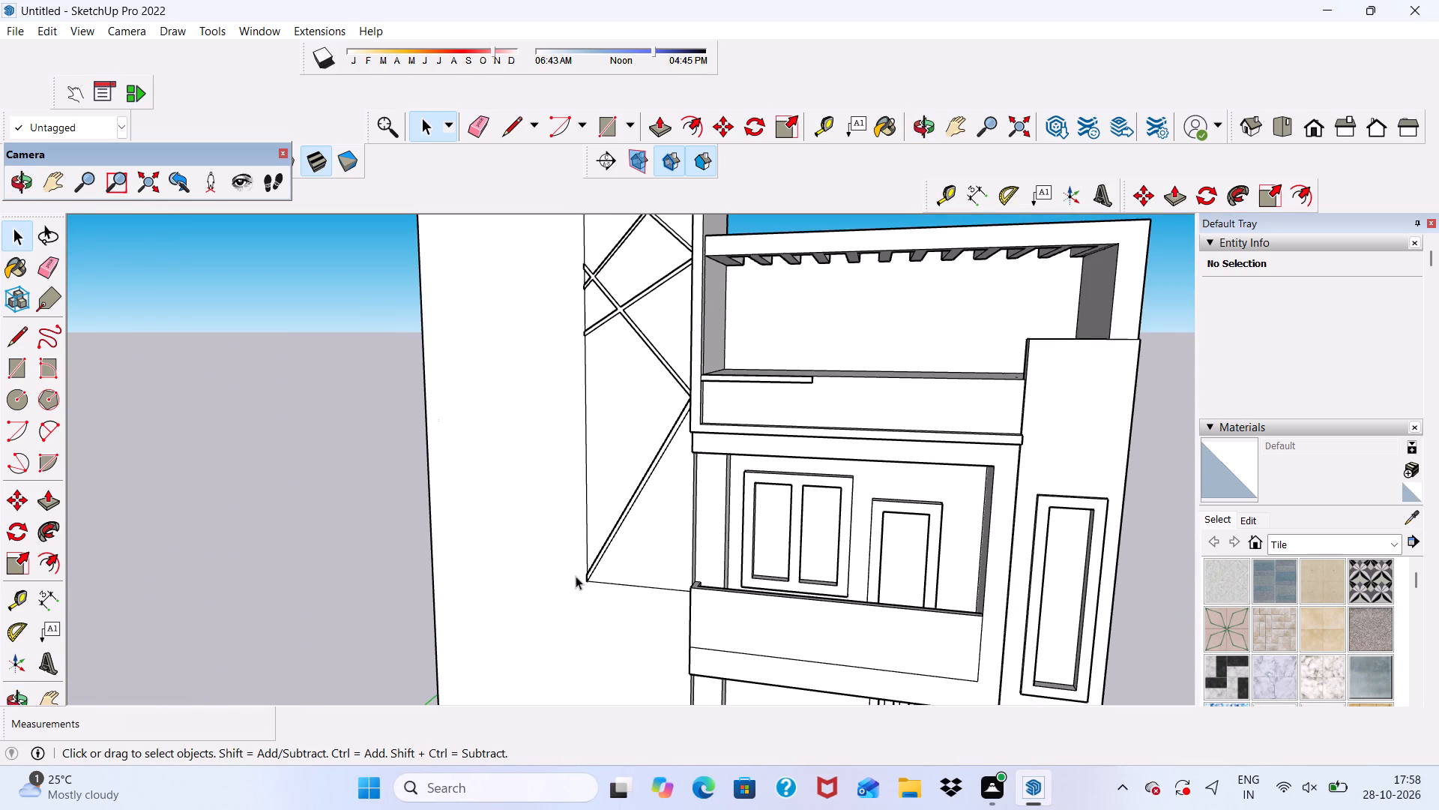
{"action": "scroll", "coordinate": [594, 465], "scroll_direction": "up", "scroll_amount": 4}
{"action": "scroll", "coordinate": [612, 421], "scroll_direction": "down", "scroll_amount": 7}
{"action": "middle_click_drag", "start_coordinate": [665, 496], "coordinate": [665, 534]}
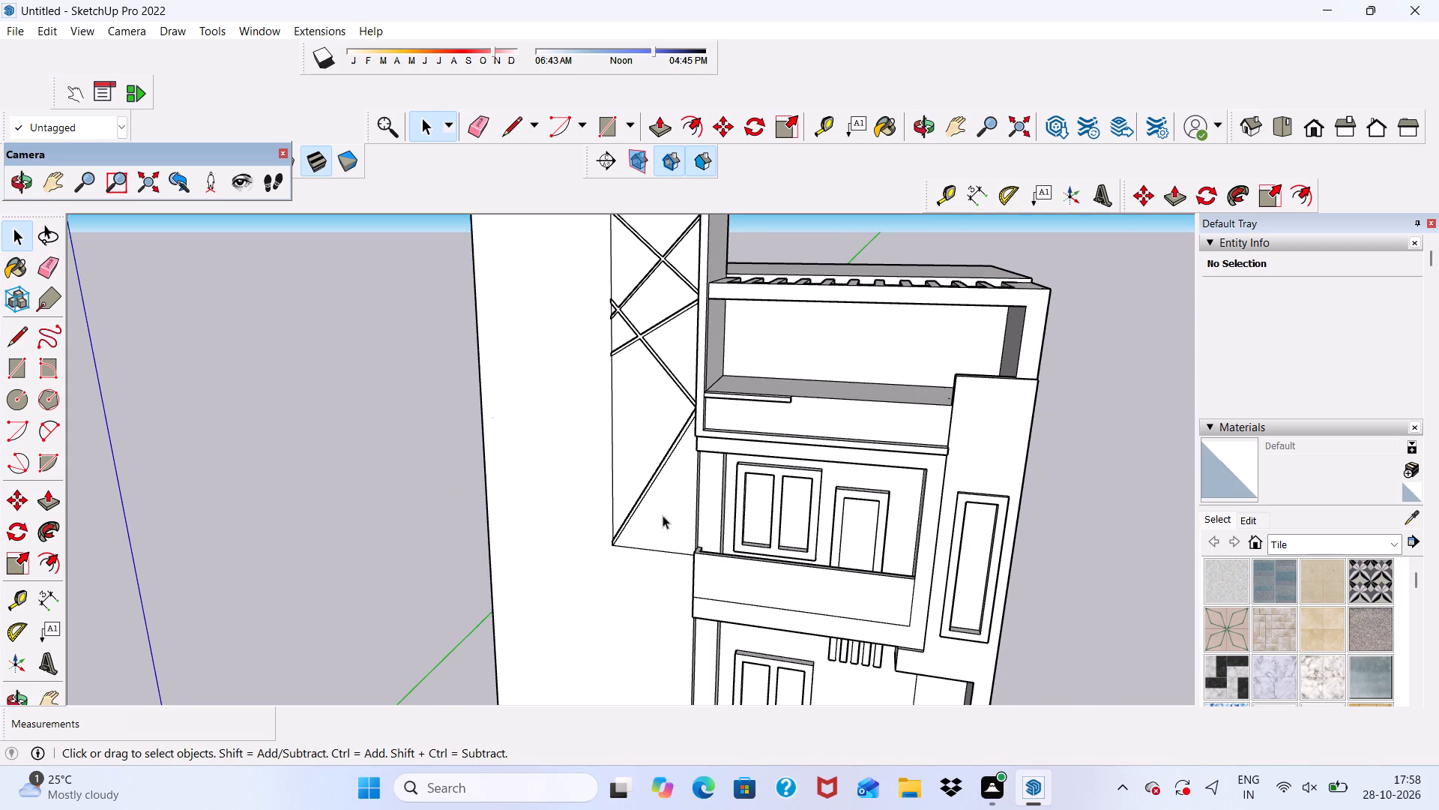
{"action": "scroll", "coordinate": [661, 527], "scroll_direction": "down", "scroll_amount": 7}
{"action": "scroll", "coordinate": [681, 540], "scroll_direction": "up", "scroll_amount": 7}
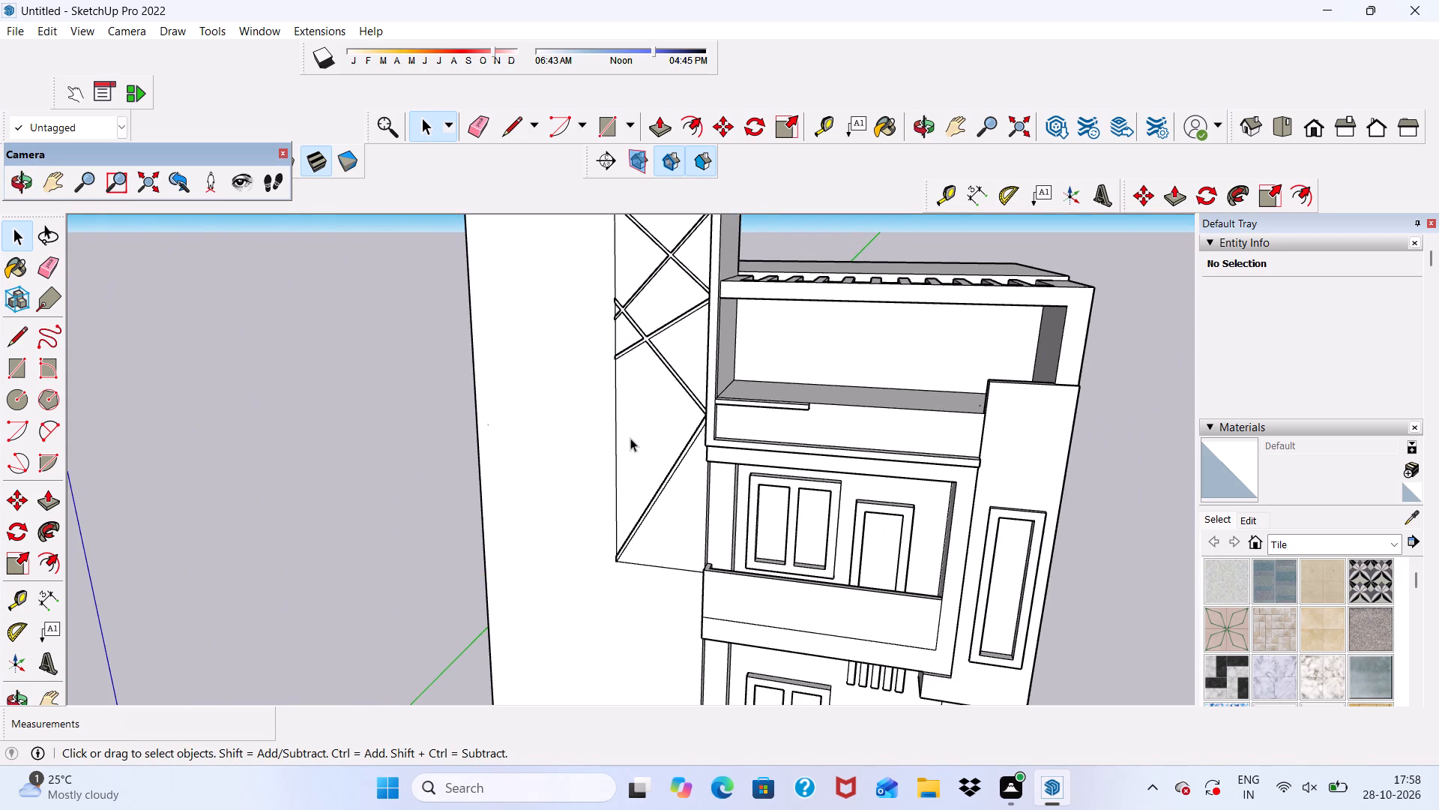
{"action": "scroll", "coordinate": [645, 434], "scroll_direction": "down", "scroll_amount": 3}
{"action": "middle_click_drag", "start_coordinate": [666, 487], "coordinate": [689, 439]}
{"action": "scroll", "coordinate": [688, 452], "scroll_direction": "up", "scroll_amount": 4}
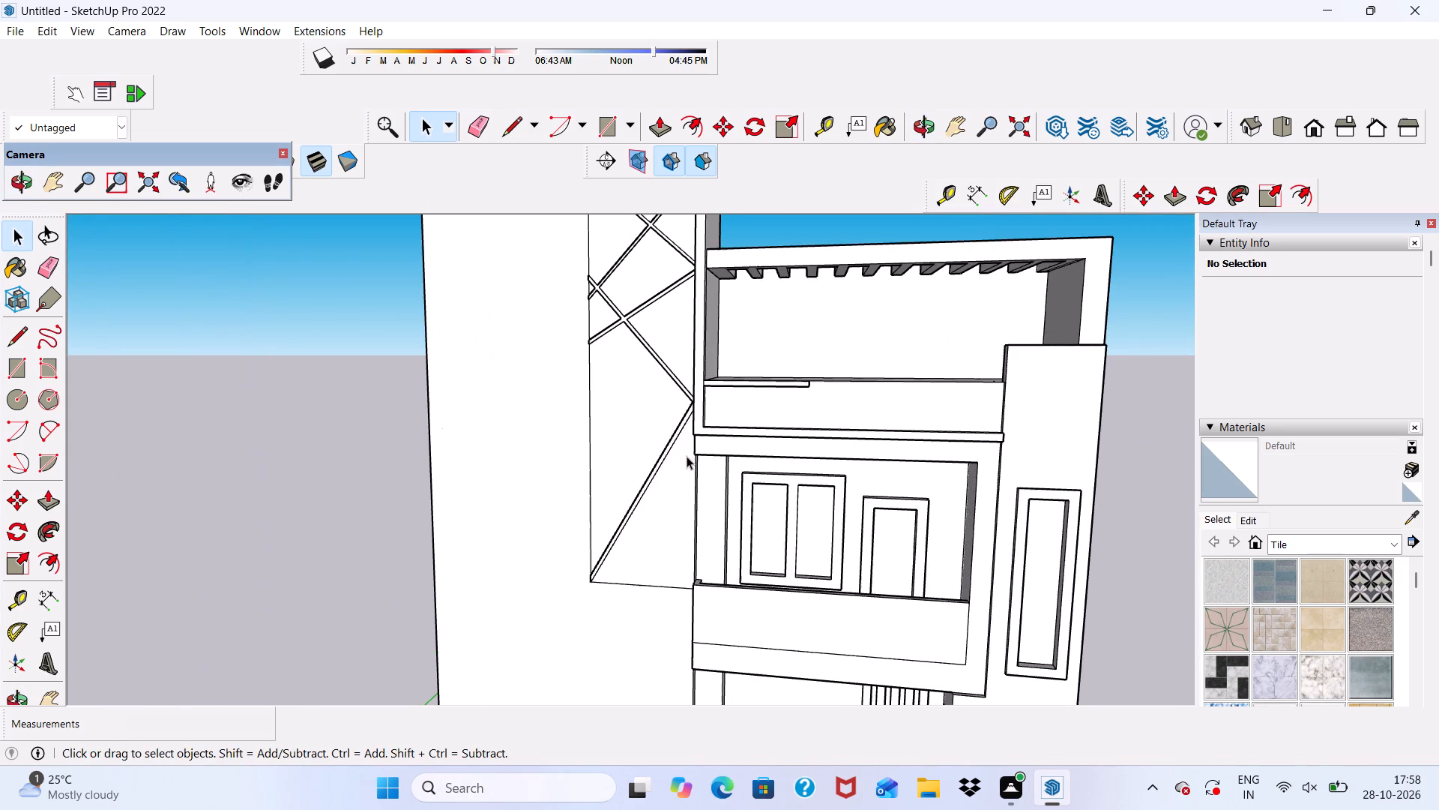
{"action": "scroll", "coordinate": [793, 463], "scroll_direction": "down", "scroll_amount": 3}
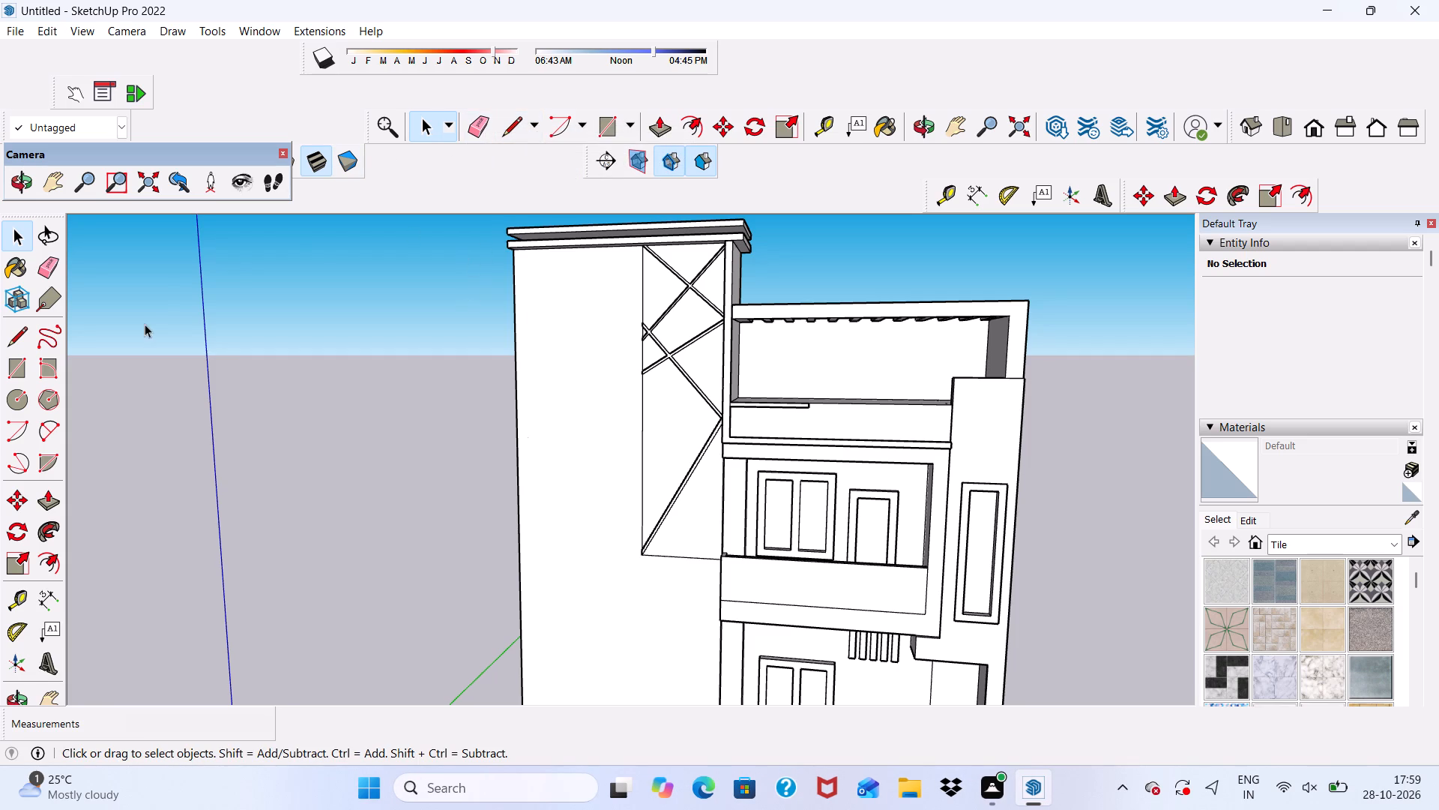
Draw a rectangle about 4'3" by 3'11" on the tall block's blank front wall, just below the cornice beside the diagonal strips.
{"action": "left_click", "coordinate": [16, 358]}
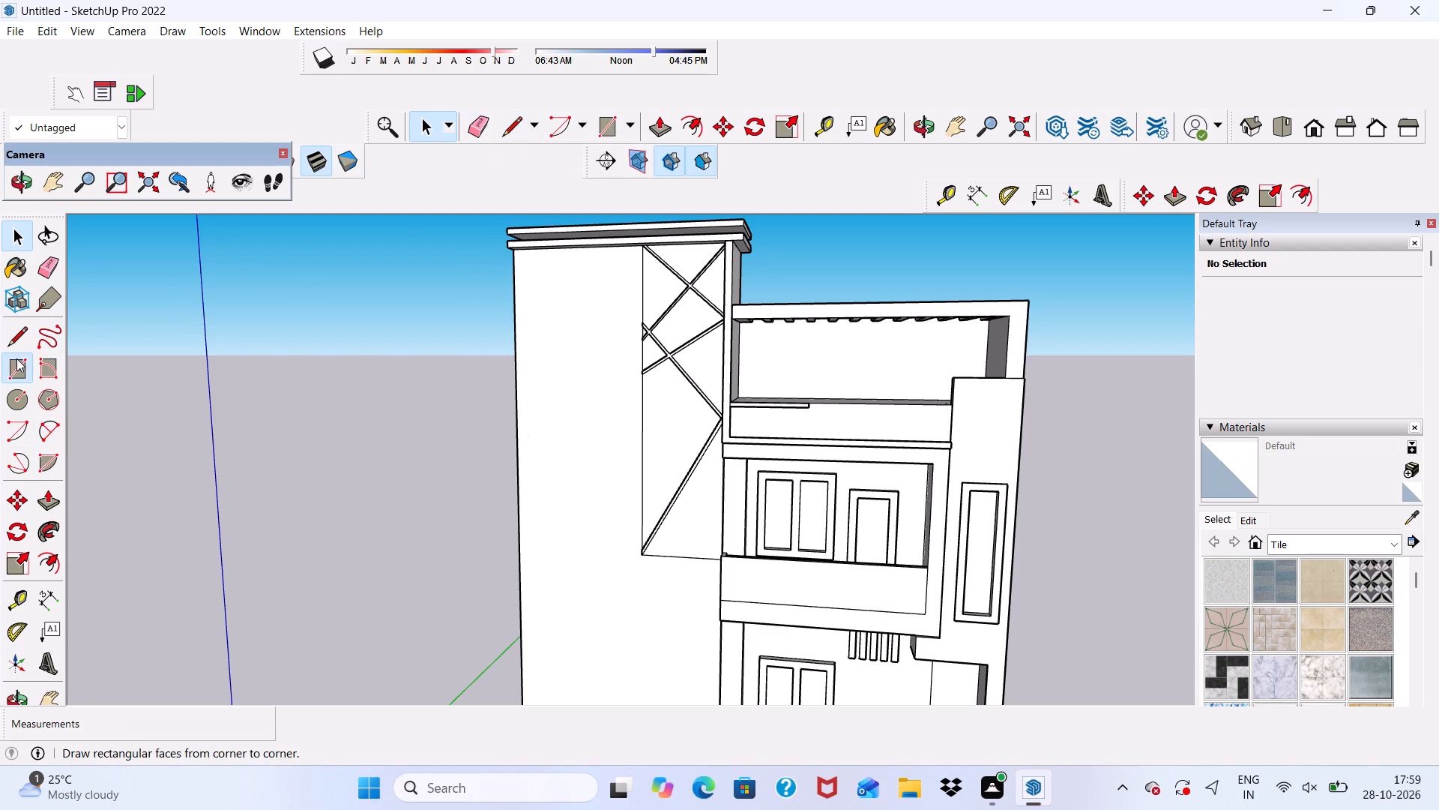
{"action": "middle_click_drag", "start_coordinate": [429, 386], "coordinate": [512, 376]}
{"action": "scroll", "coordinate": [506, 344], "scroll_direction": "up", "scroll_amount": 4}
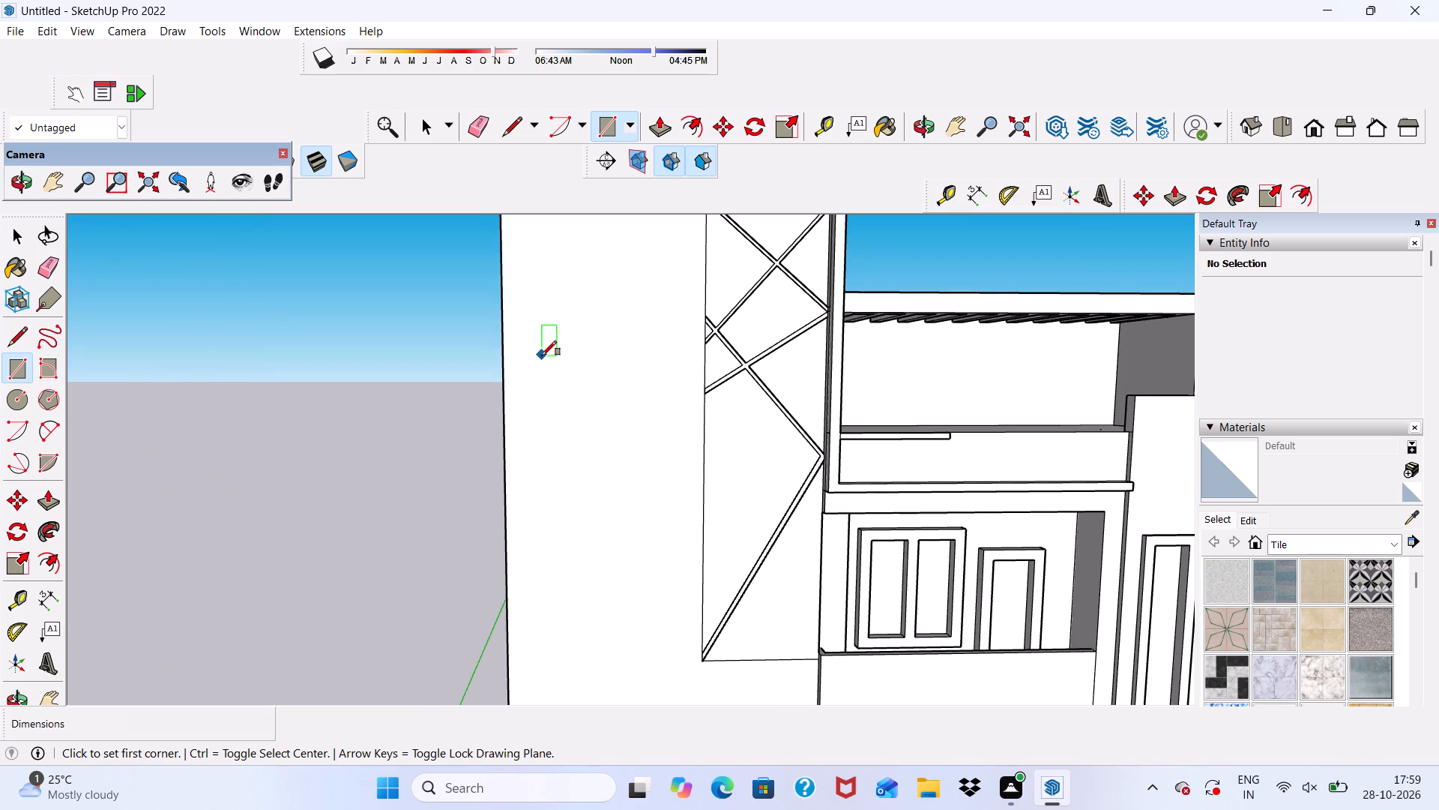
{"action": "middle_click_drag", "start_coordinate": [546, 356], "coordinate": [621, 390]}
{"action": "scroll", "coordinate": [587, 376], "scroll_direction": "down", "scroll_amount": 7}
{"action": "middle_click_drag", "start_coordinate": [582, 419], "coordinate": [587, 338]}
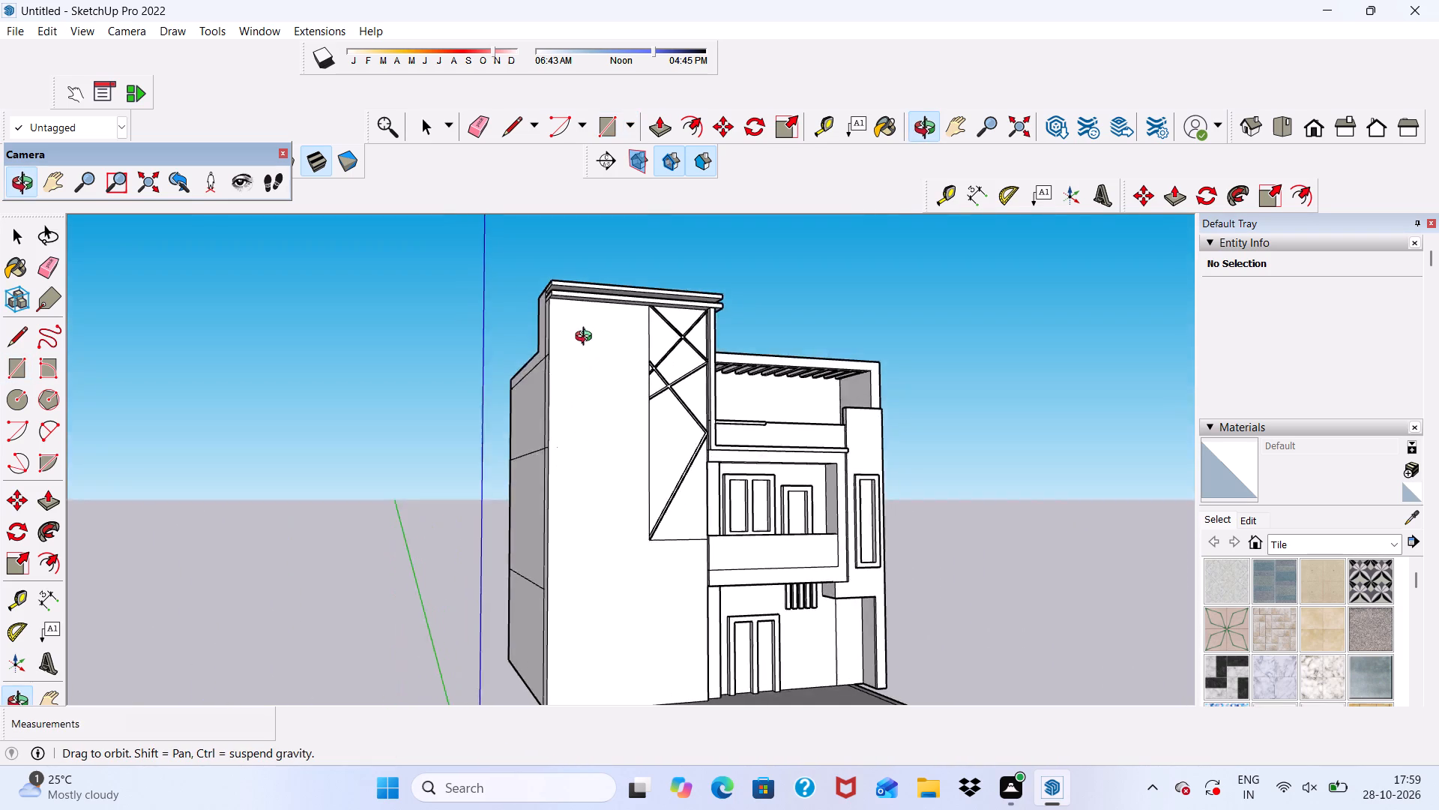
{"action": "middle_click_drag", "start_coordinate": [587, 338], "coordinate": [558, 396]}
{"action": "scroll", "coordinate": [552, 376], "scroll_direction": "up", "scroll_amount": 8}
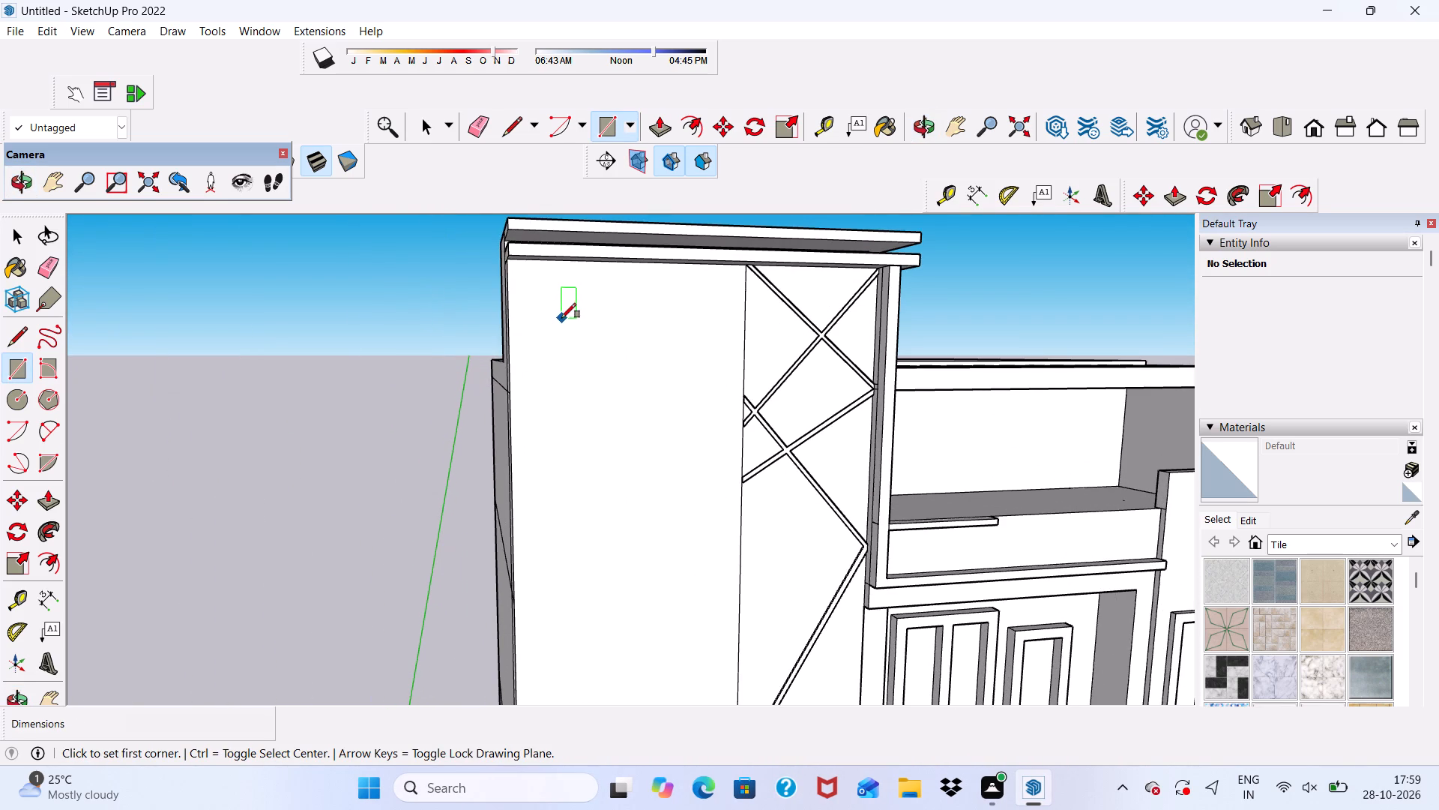
{"action": "left_click", "coordinate": [561, 318]}
{"action": "scroll", "coordinate": [672, 382], "scroll_direction": "up", "scroll_amount": 3}
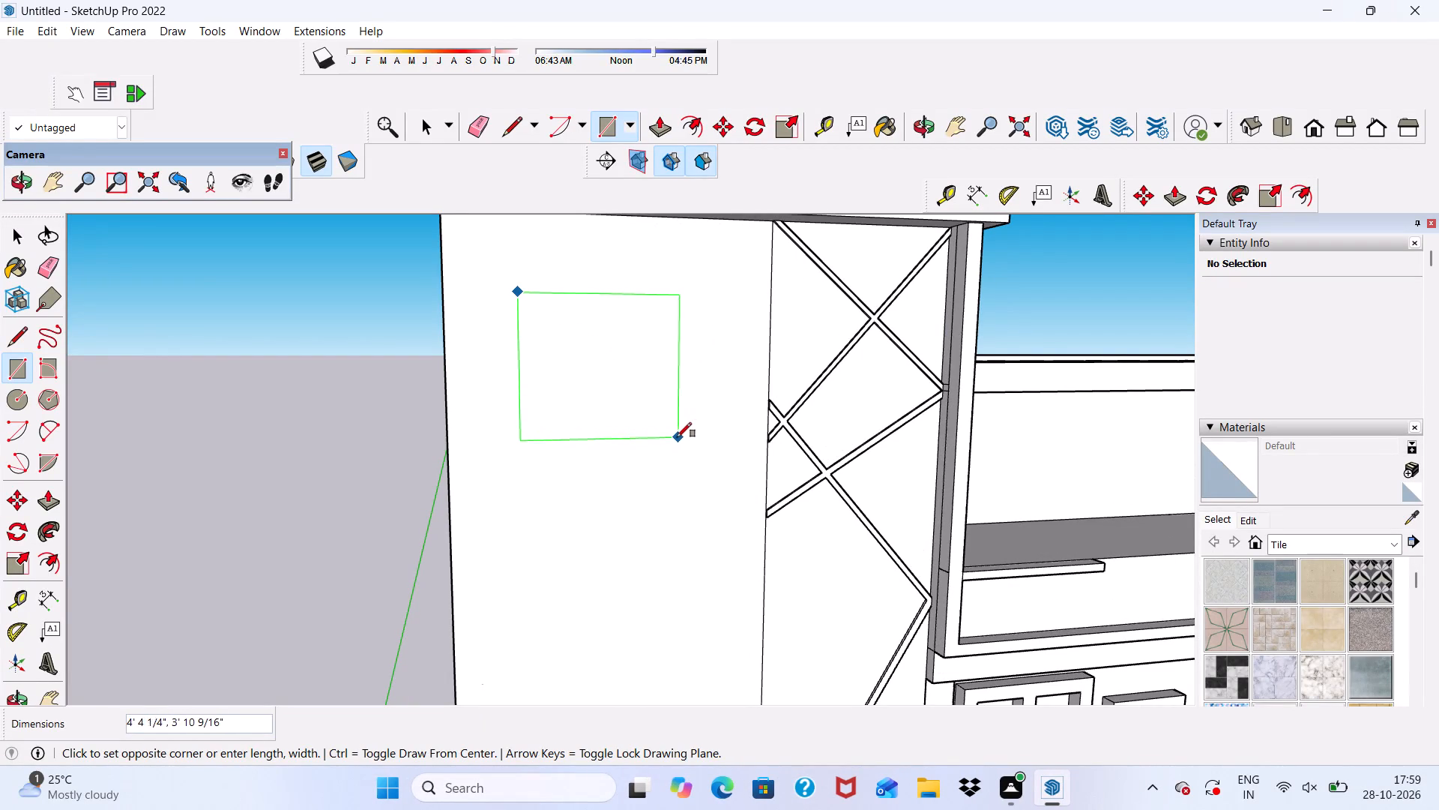
{"action": "left_click", "coordinate": [675, 440]}
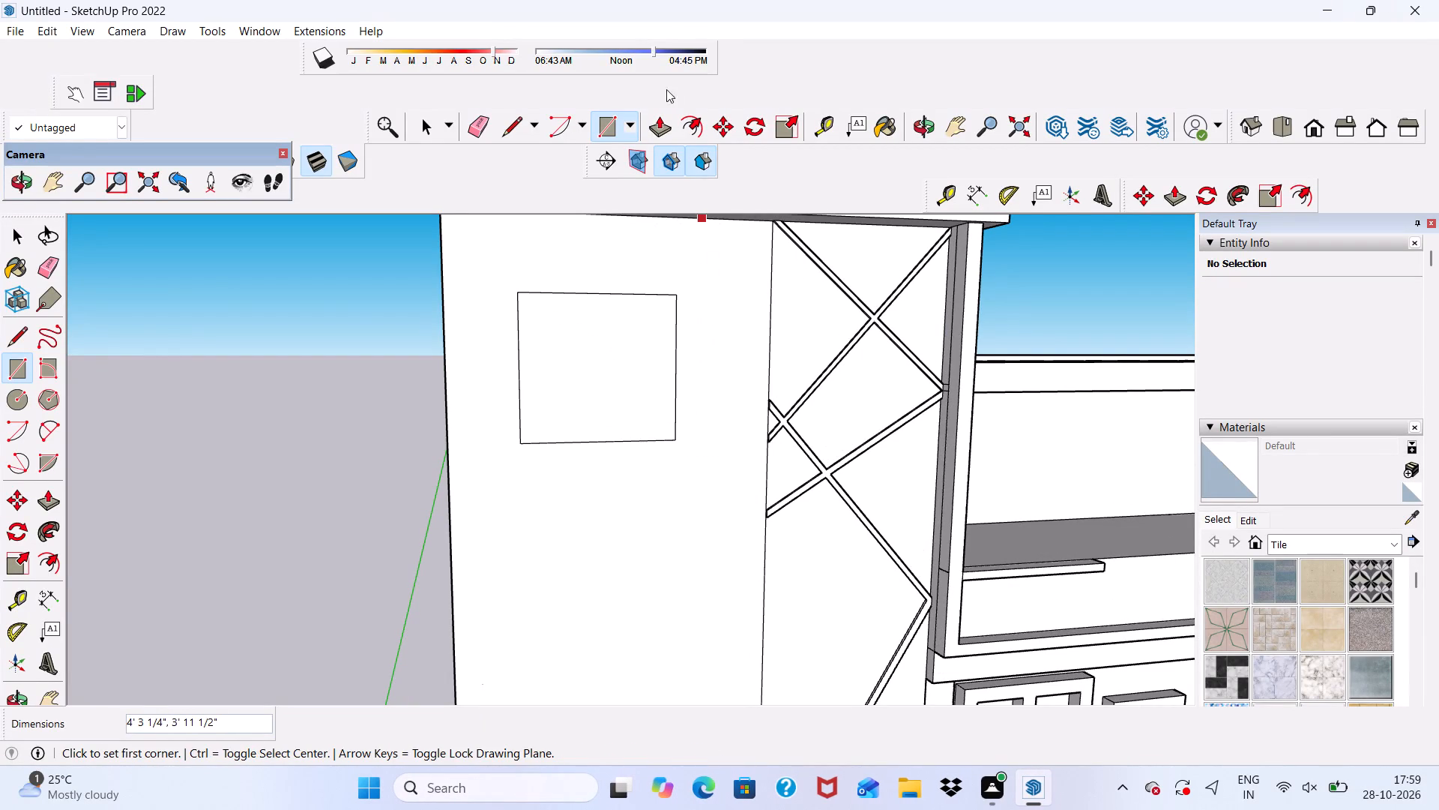
Offset the new rectangle's edges inward about 6" to form a border frame on the tall block's front wall.
{"action": "left_click", "coordinate": [687, 122]}
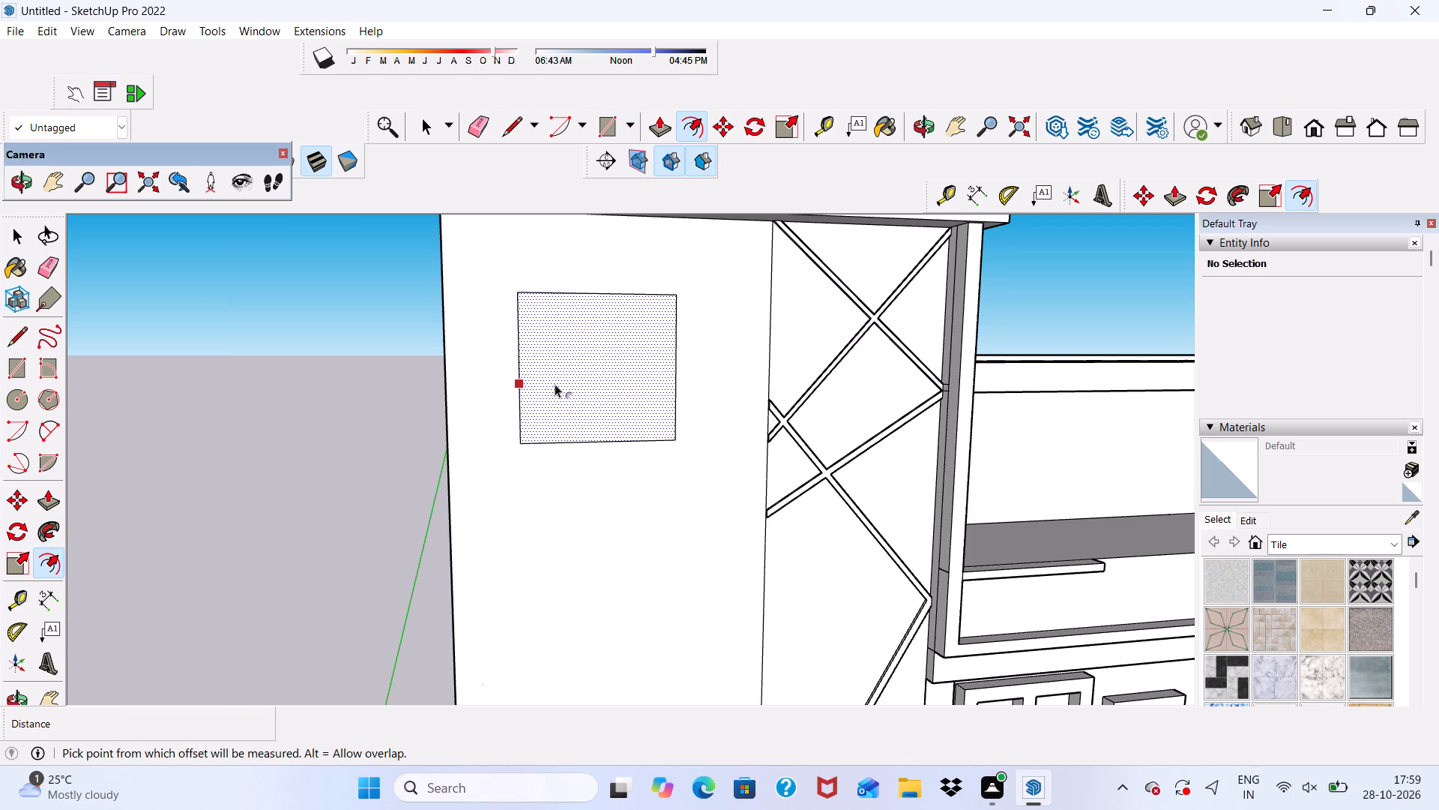
{"action": "left_click", "coordinate": [555, 384]}
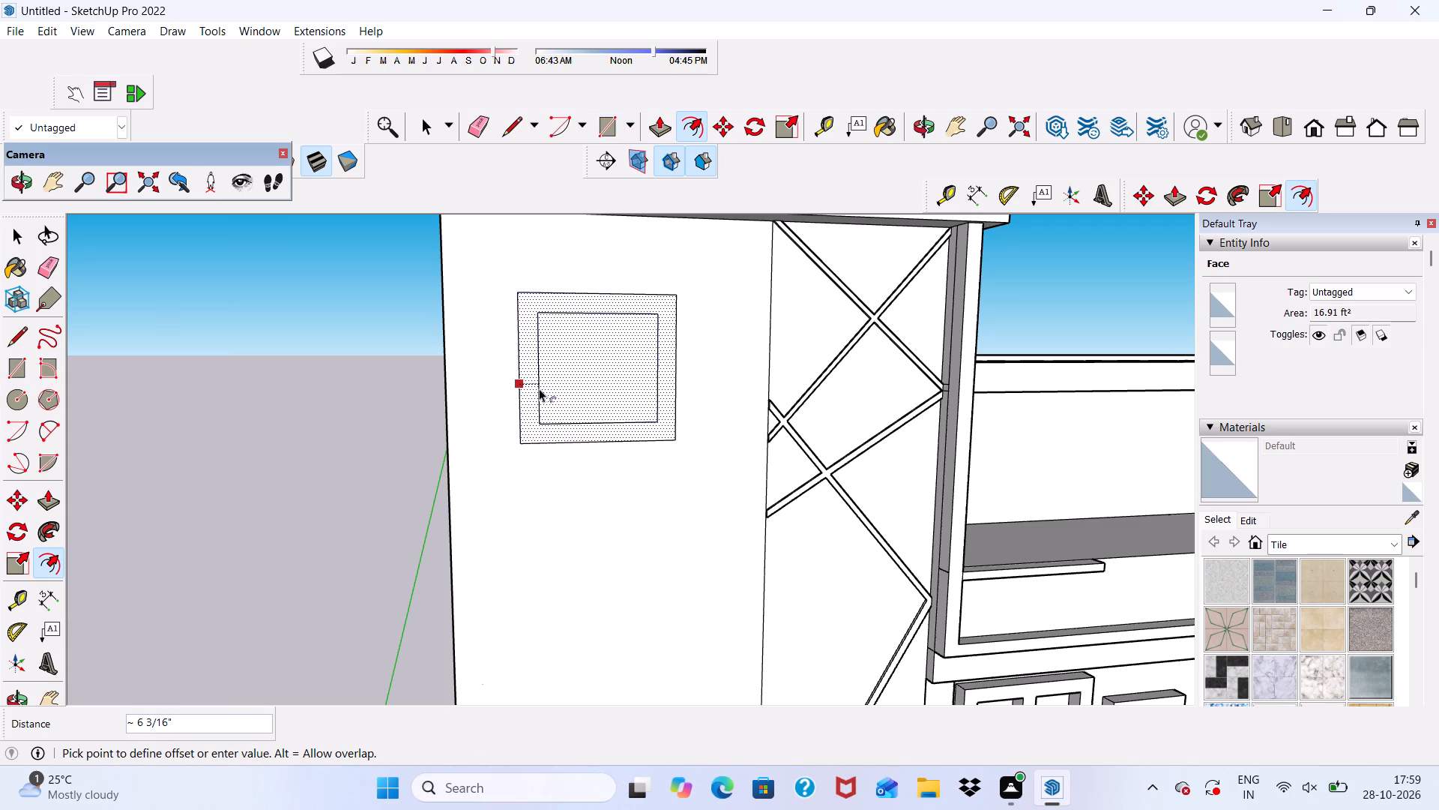
{"action": "left_click", "coordinate": [539, 390]}
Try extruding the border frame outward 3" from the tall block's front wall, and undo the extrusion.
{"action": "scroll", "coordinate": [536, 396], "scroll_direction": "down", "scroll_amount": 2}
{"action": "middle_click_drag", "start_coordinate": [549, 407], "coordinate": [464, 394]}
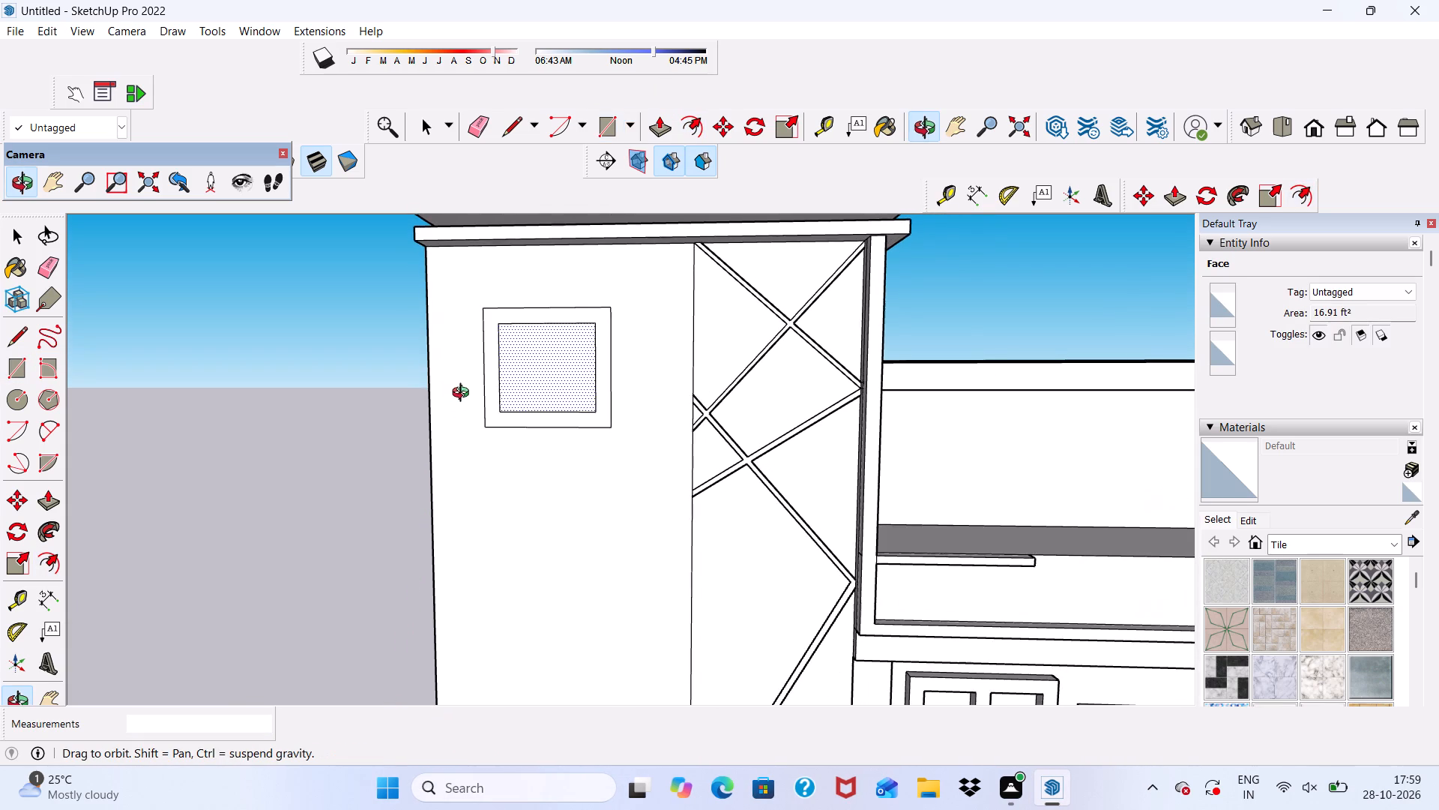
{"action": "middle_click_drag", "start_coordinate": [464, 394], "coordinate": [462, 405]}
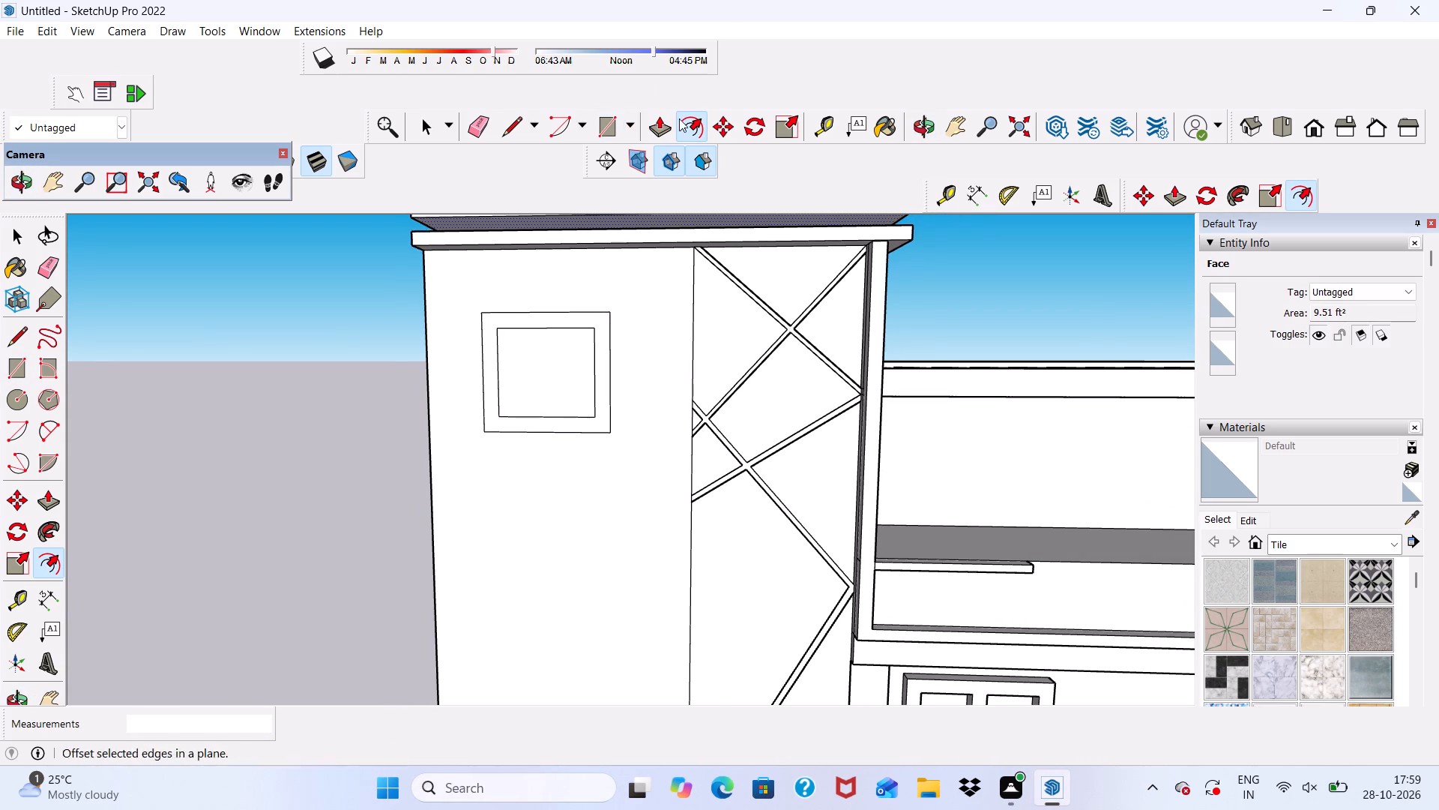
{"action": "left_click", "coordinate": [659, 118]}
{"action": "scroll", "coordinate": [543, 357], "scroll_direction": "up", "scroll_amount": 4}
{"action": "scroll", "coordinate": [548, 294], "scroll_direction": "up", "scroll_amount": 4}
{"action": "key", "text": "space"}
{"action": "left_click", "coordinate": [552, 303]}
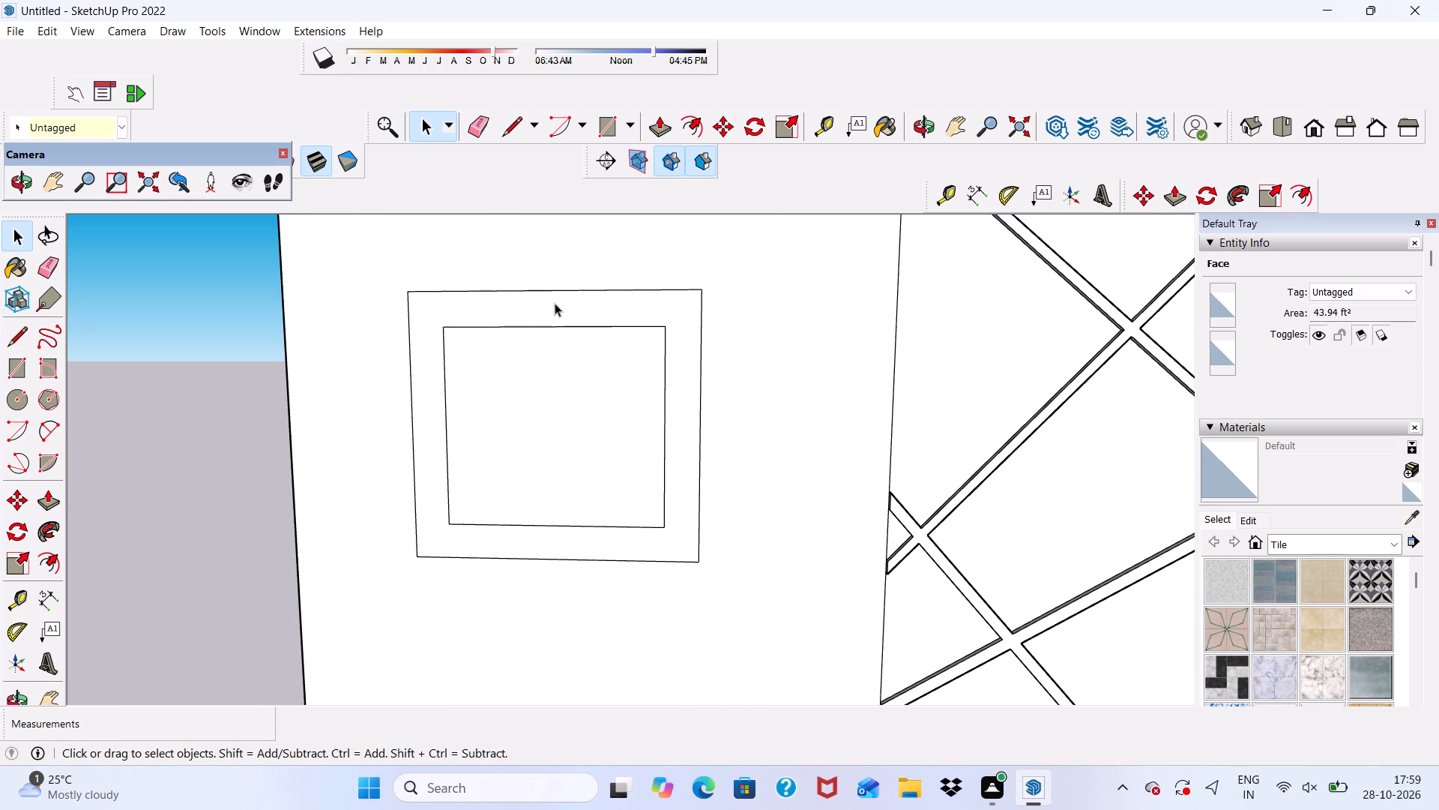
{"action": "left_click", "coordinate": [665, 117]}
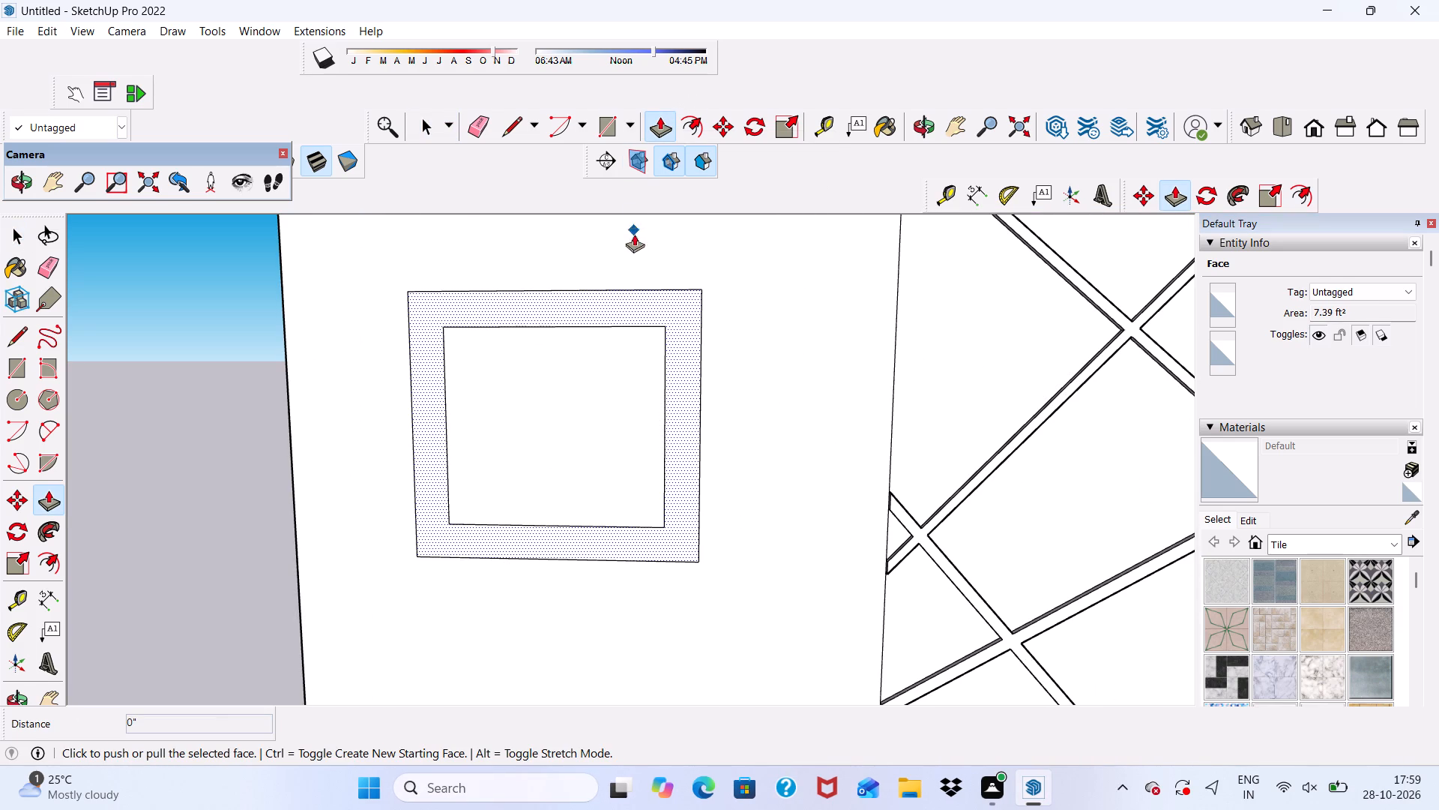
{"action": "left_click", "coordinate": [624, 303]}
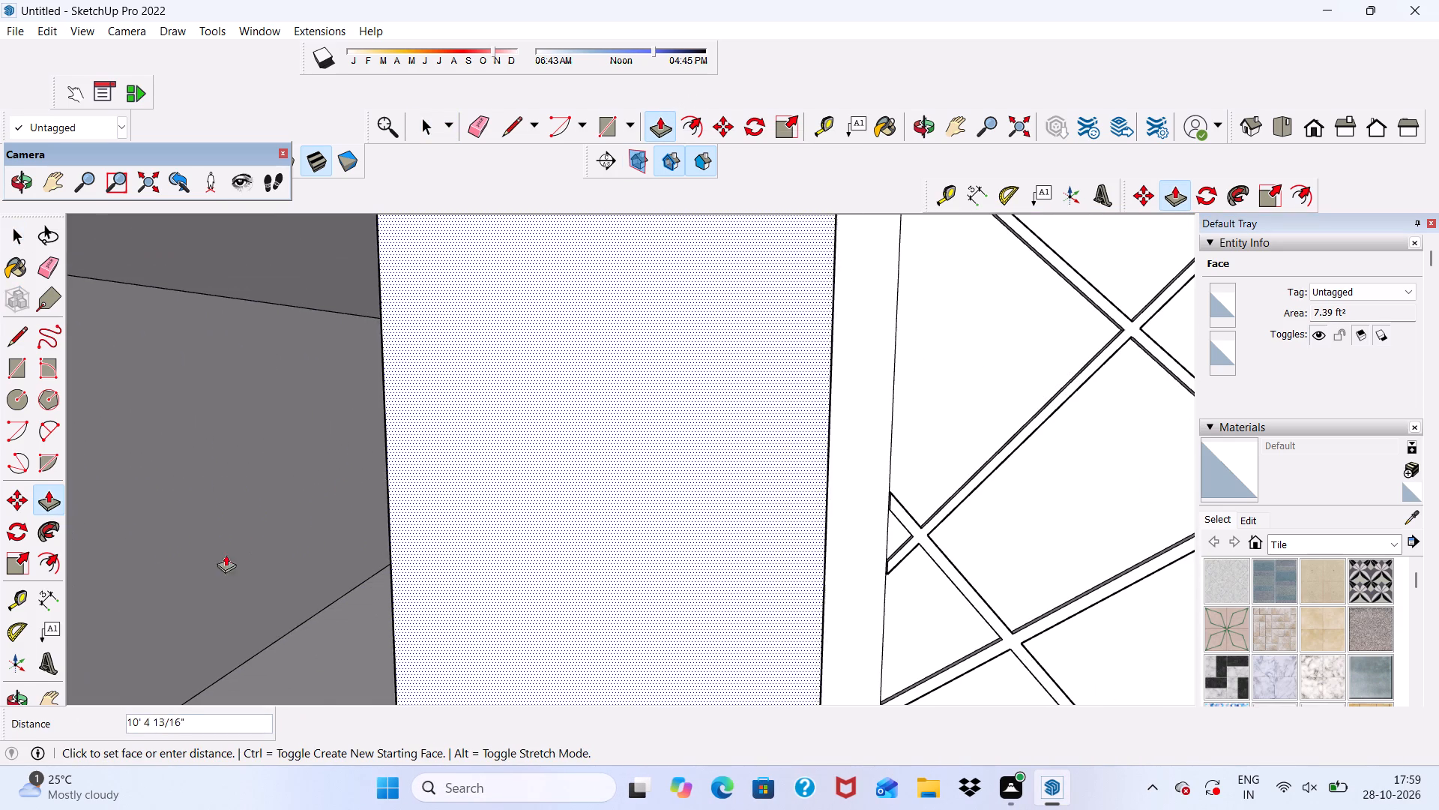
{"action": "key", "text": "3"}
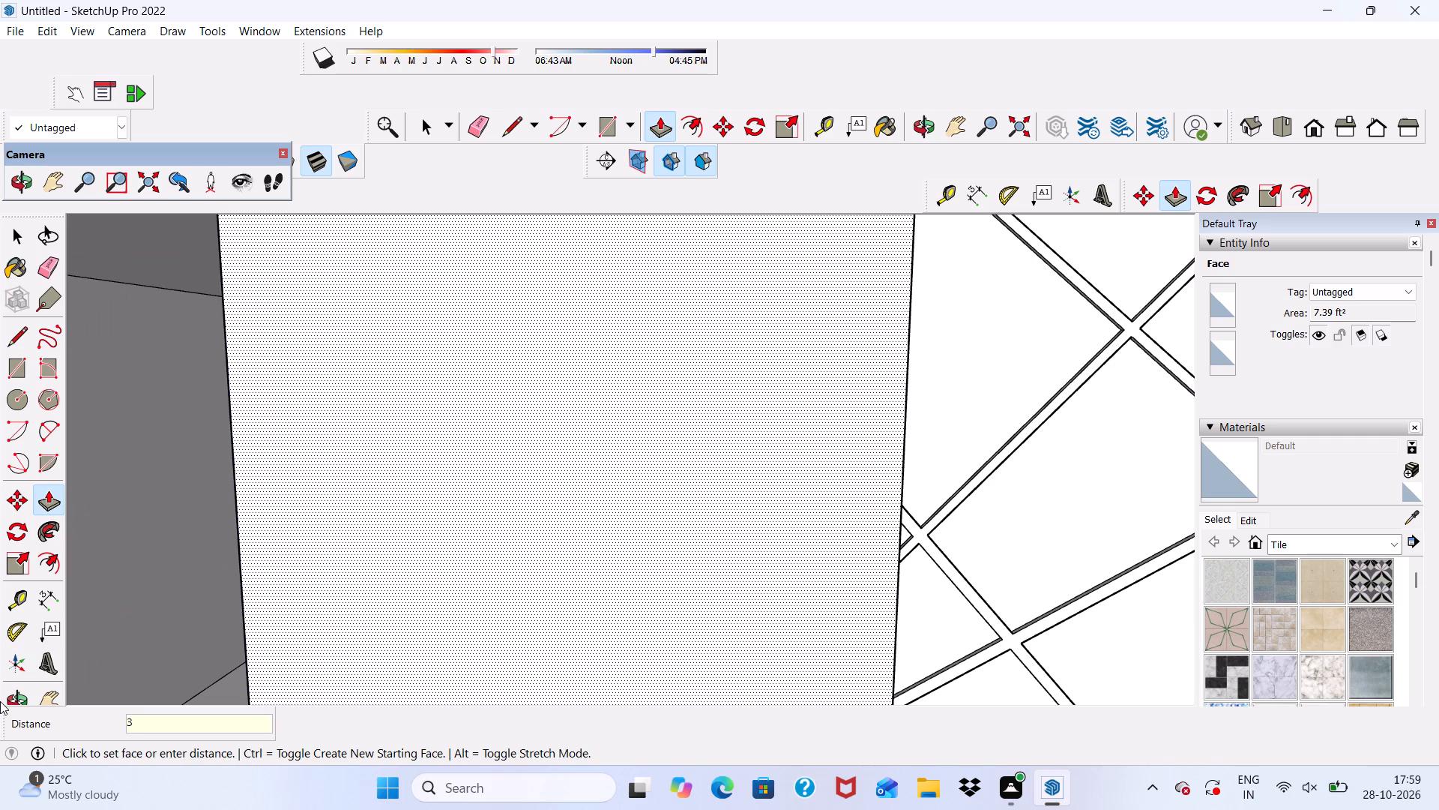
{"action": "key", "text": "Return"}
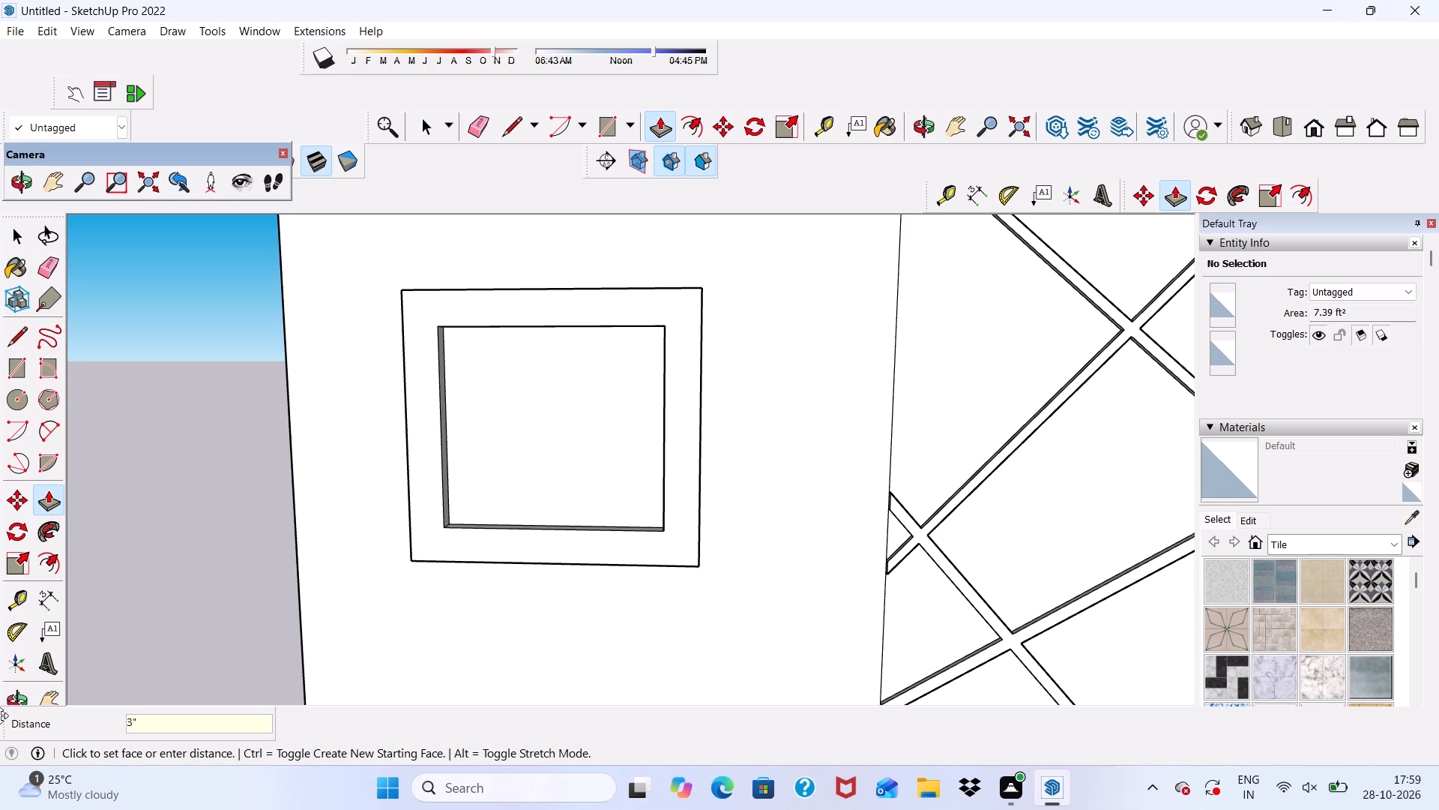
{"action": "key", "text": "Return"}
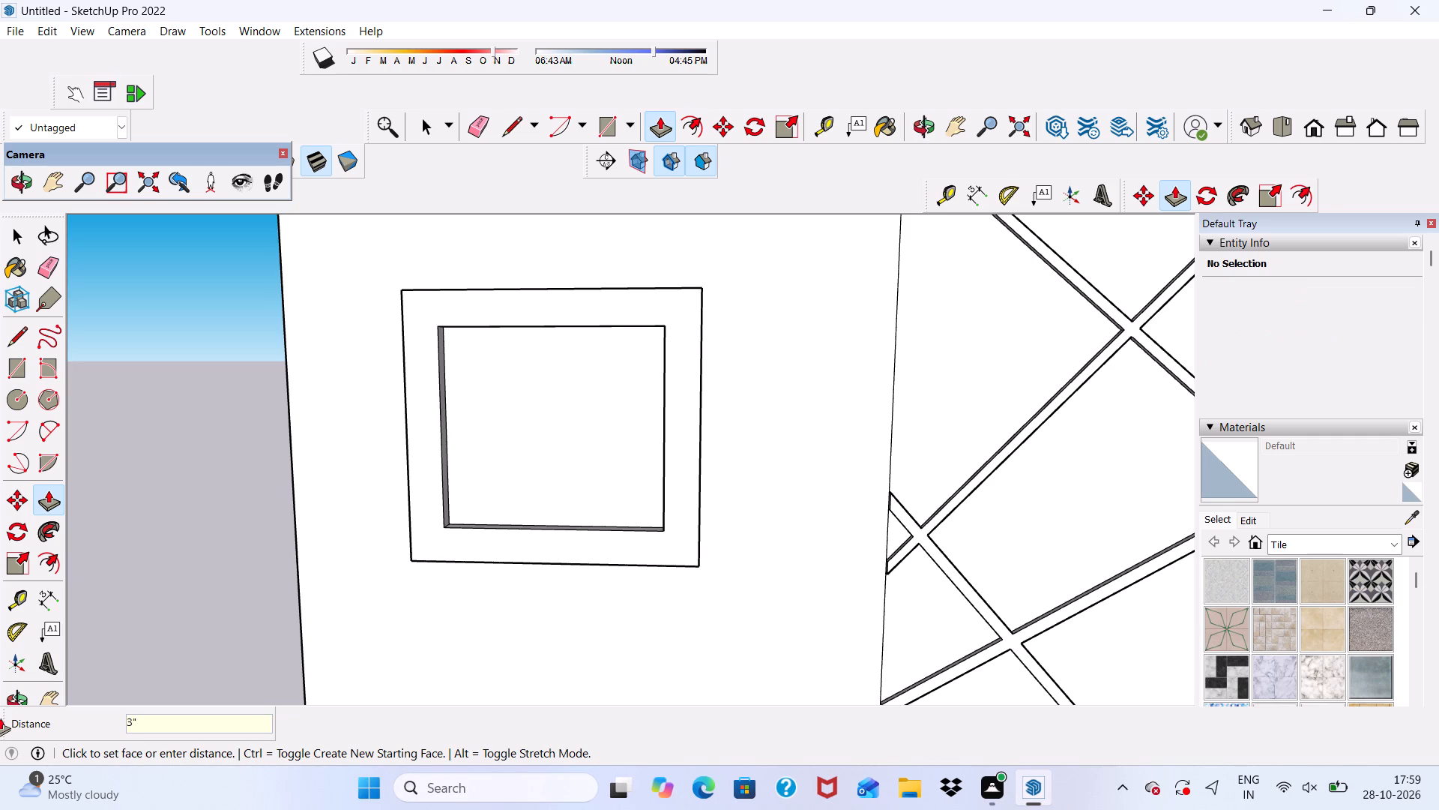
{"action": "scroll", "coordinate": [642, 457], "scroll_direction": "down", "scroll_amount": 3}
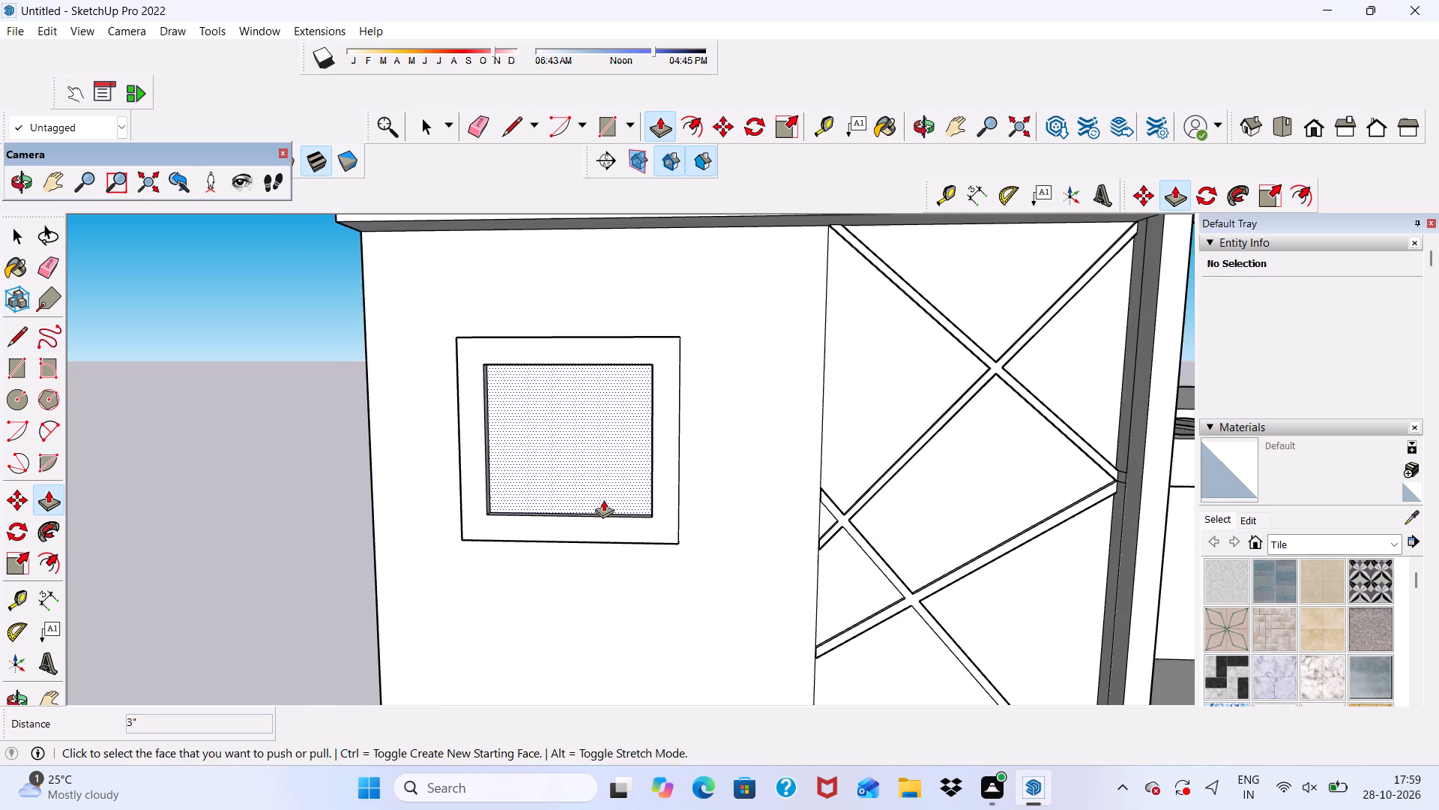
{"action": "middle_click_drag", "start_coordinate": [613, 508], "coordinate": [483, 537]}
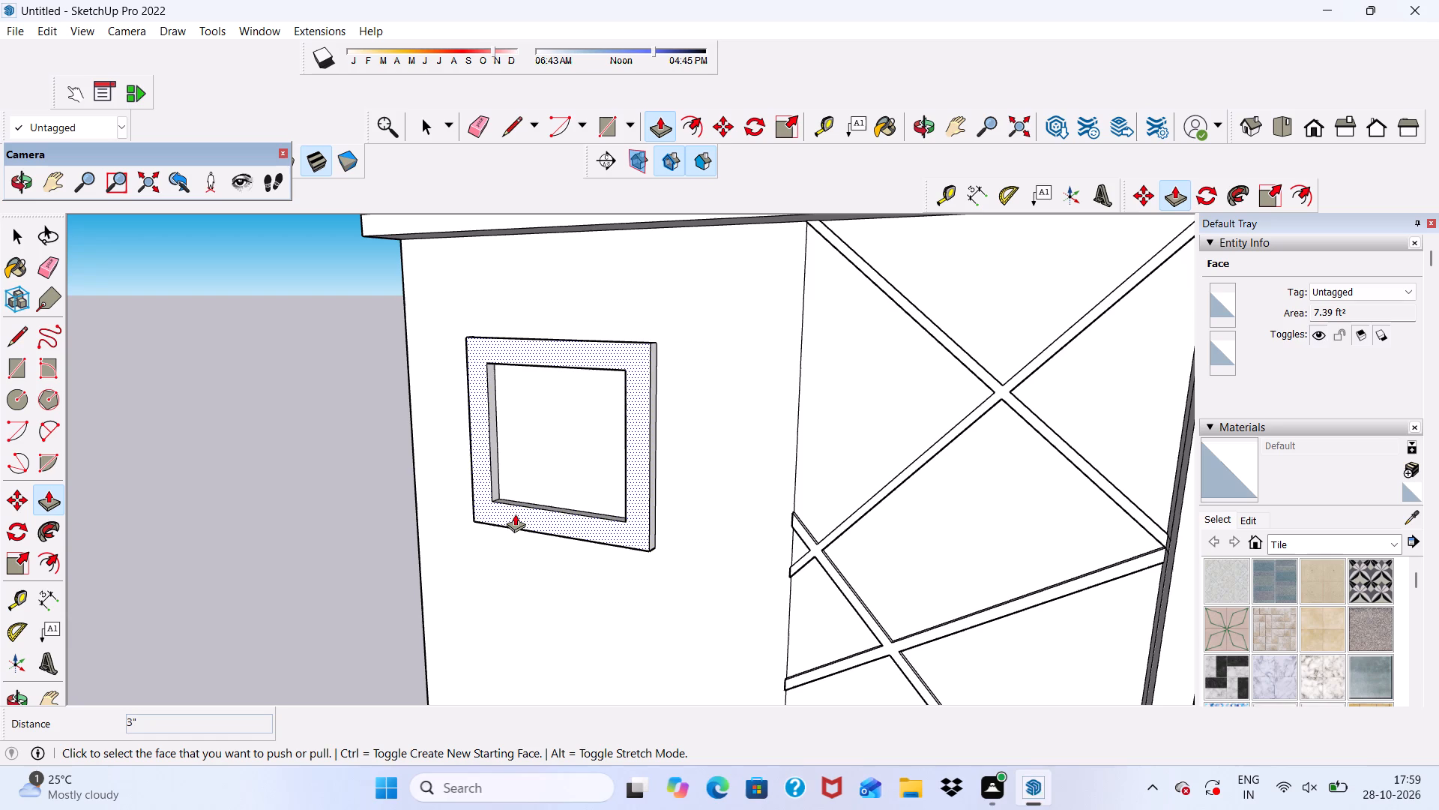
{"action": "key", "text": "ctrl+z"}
Extrude the border frame outward 3" from the tall block's front wall with Push/Pull.
{"action": "scroll", "coordinate": [514, 506], "scroll_direction": "up", "scroll_amount": 4}
{"action": "left_click", "coordinate": [490, 509]}
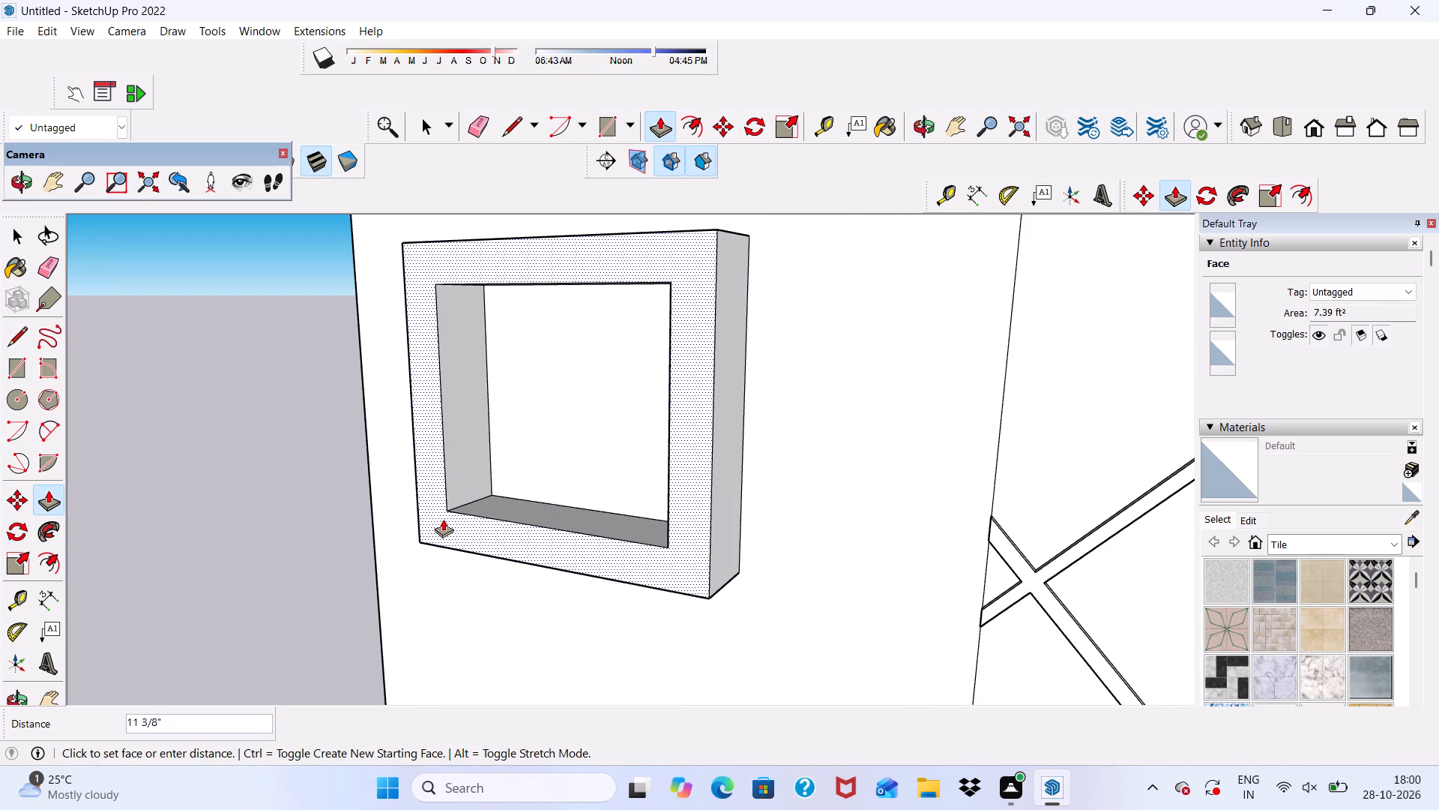
{"action": "key", "text": "3"}
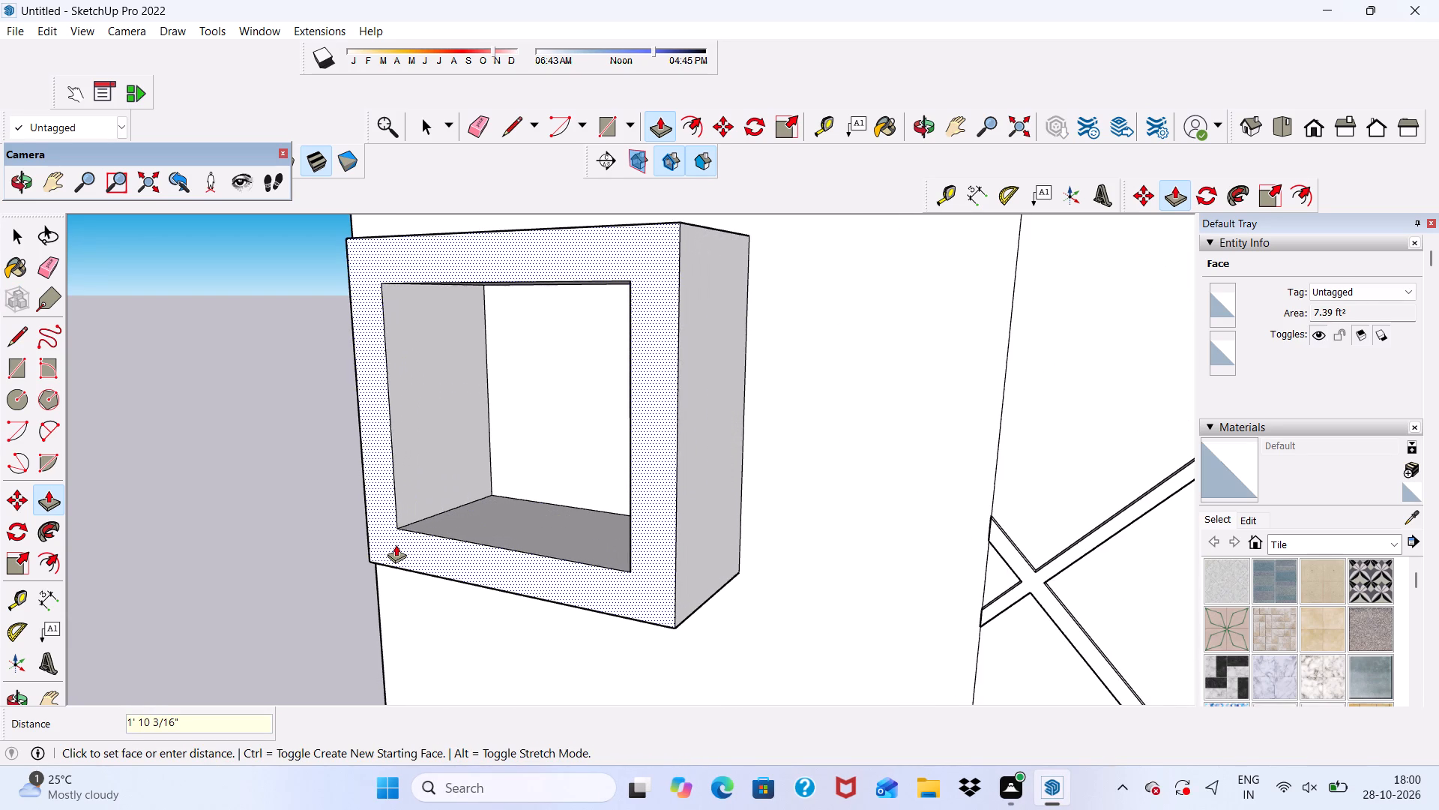
{"action": "key", "text": "3"}
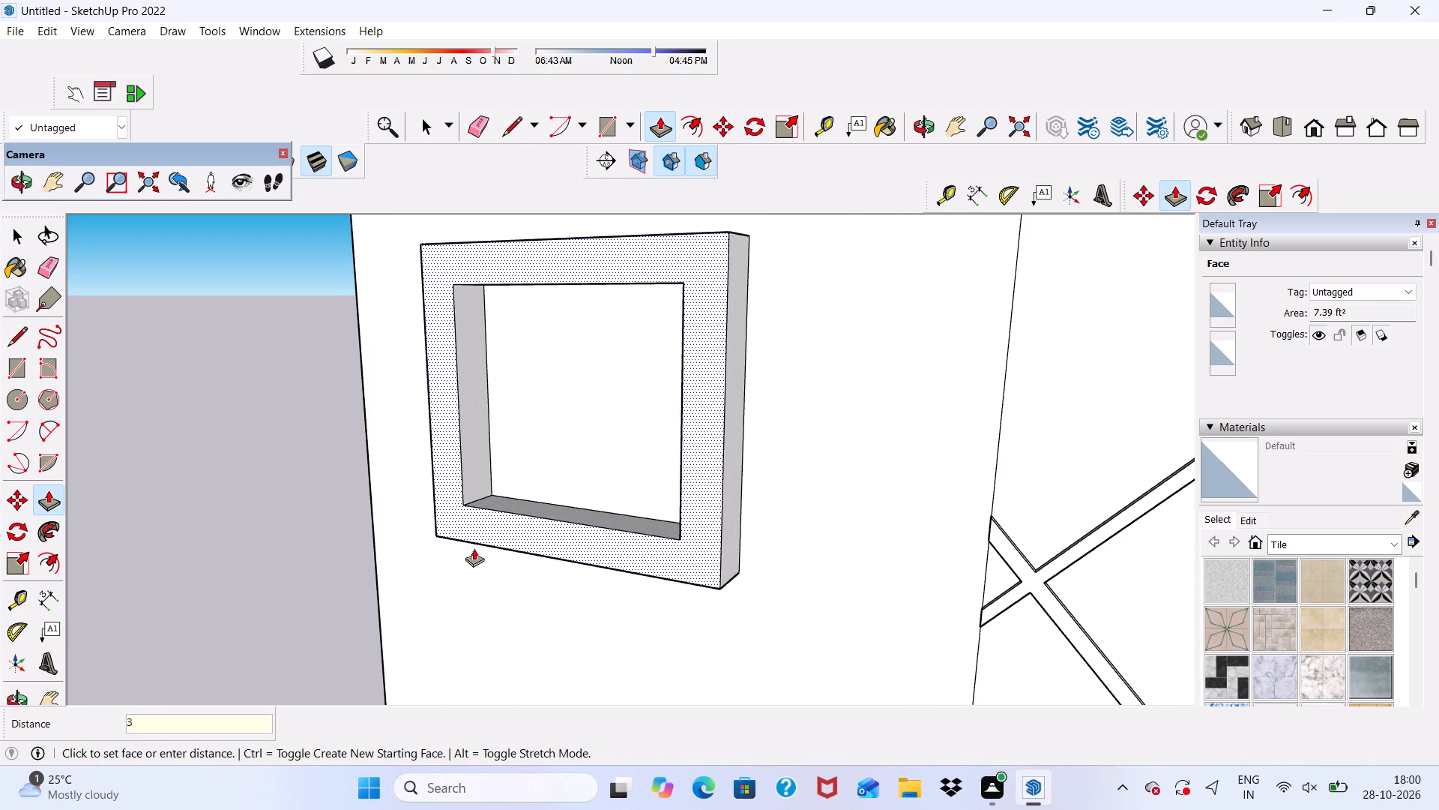
{"action": "key", "text": "shift+quotedbl"}
{"action": "key", "text": "Return"}
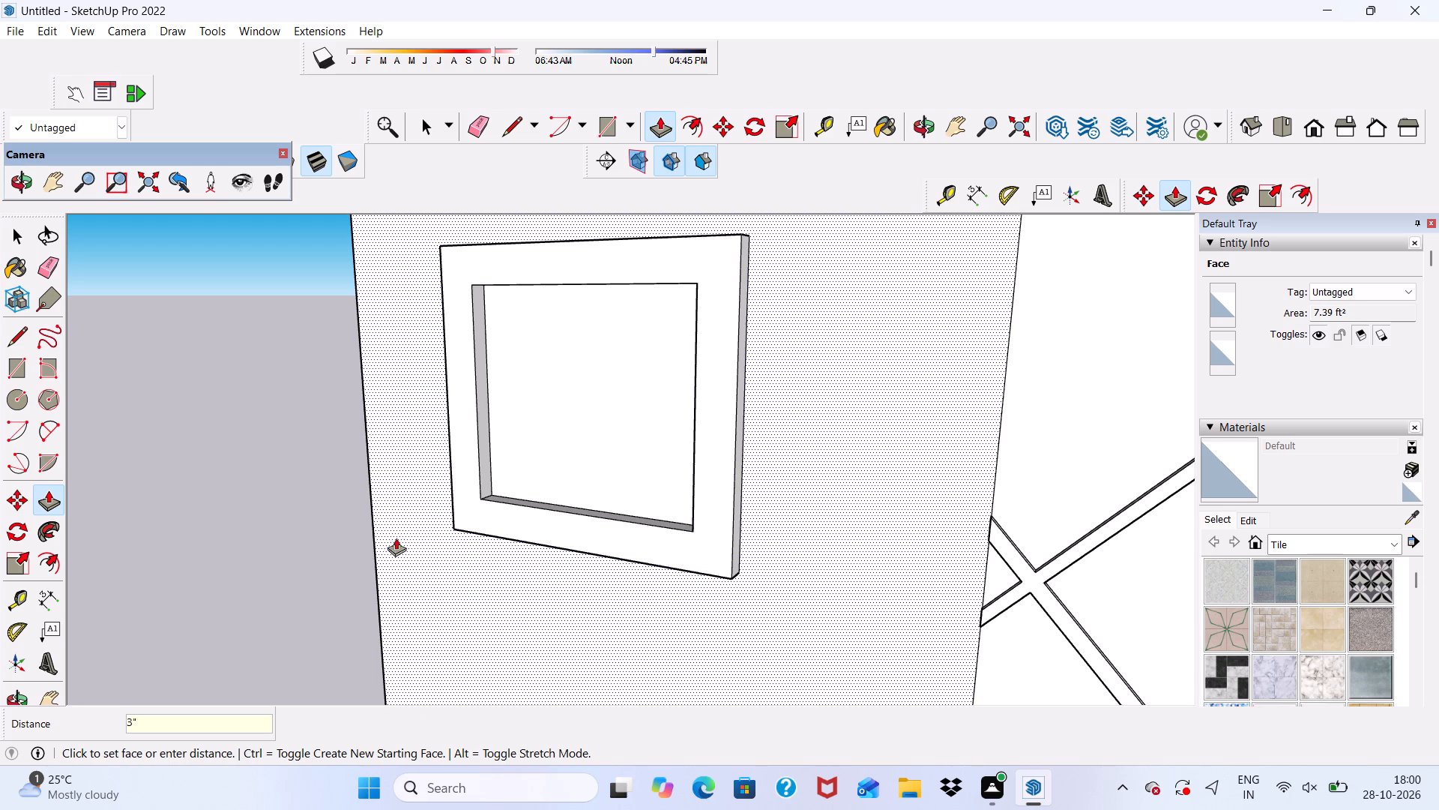
{"action": "scroll", "coordinate": [210, 559], "scroll_direction": "down", "scroll_amount": 4}
{"action": "scroll", "coordinate": [466, 556], "scroll_direction": "down", "scroll_amount": 3}
{"action": "key", "text": "space"}
Examine the new frame and the whole front facade from different distances and angles.
{"action": "middle_click_drag", "start_coordinate": [483, 550], "coordinate": [528, 511]}
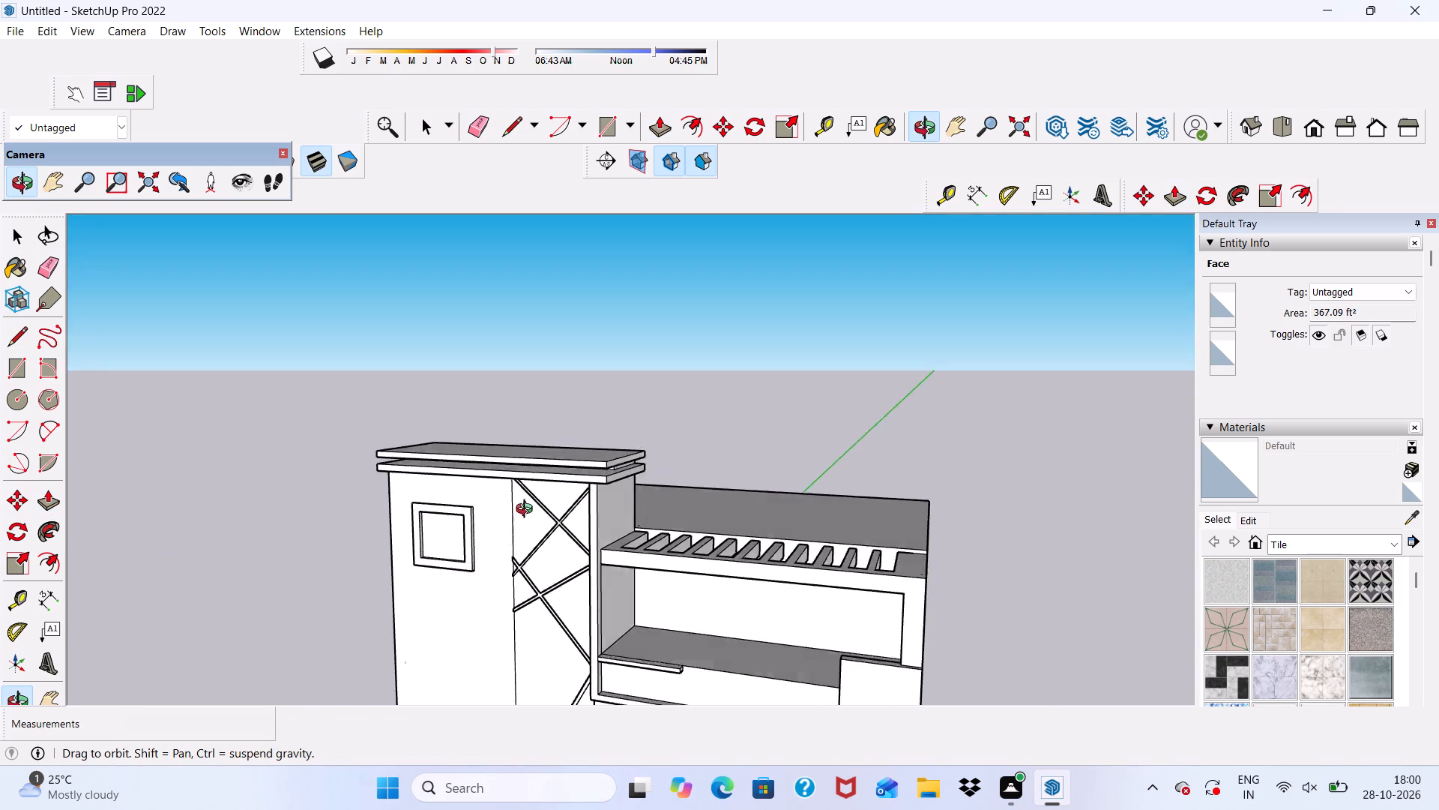
{"action": "middle_click_drag", "start_coordinate": [528, 511], "coordinate": [671, 460]}
{"action": "scroll", "coordinate": [503, 445], "scroll_direction": "down", "scroll_amount": 9}
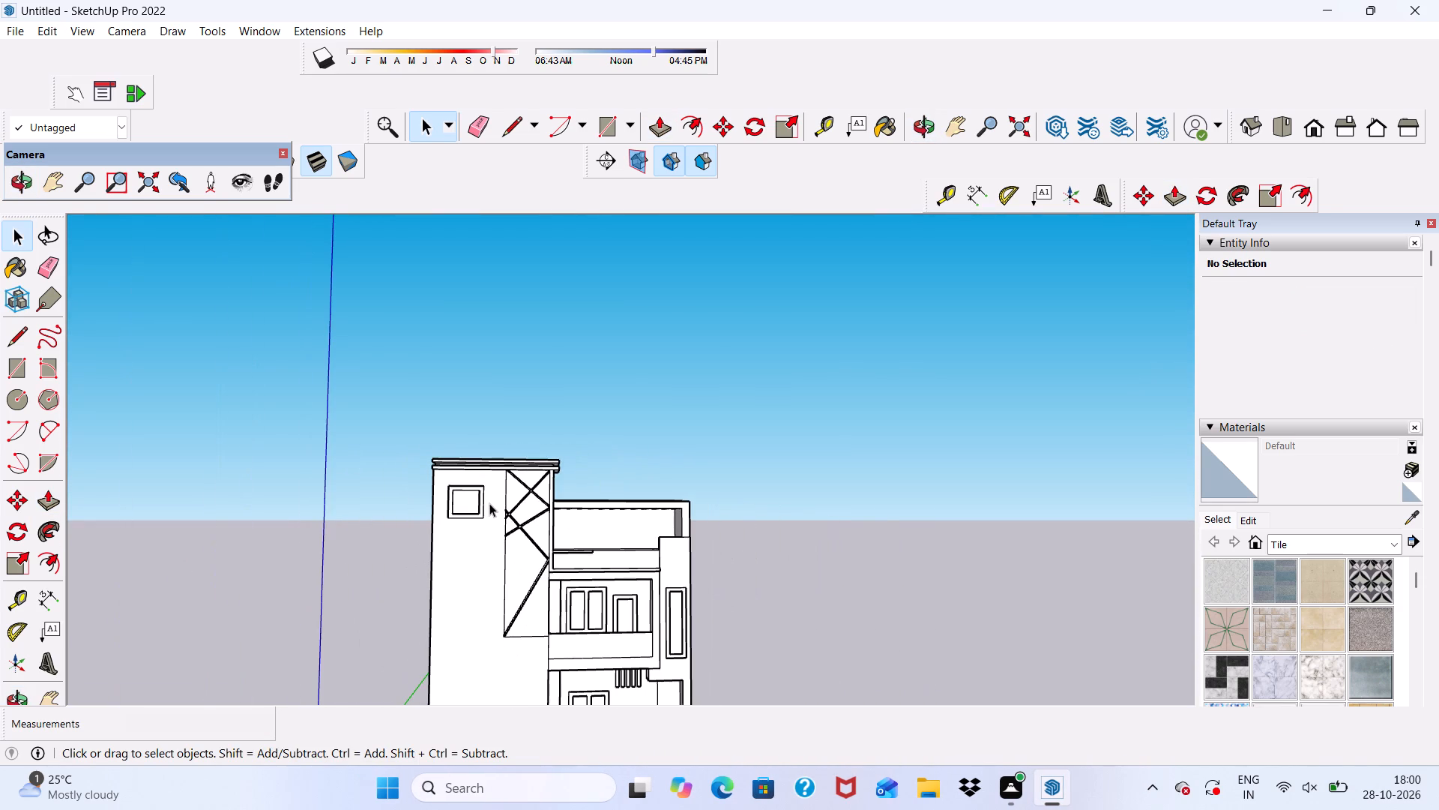
{"action": "middle_click_drag", "start_coordinate": [490, 505], "coordinate": [492, 538]}
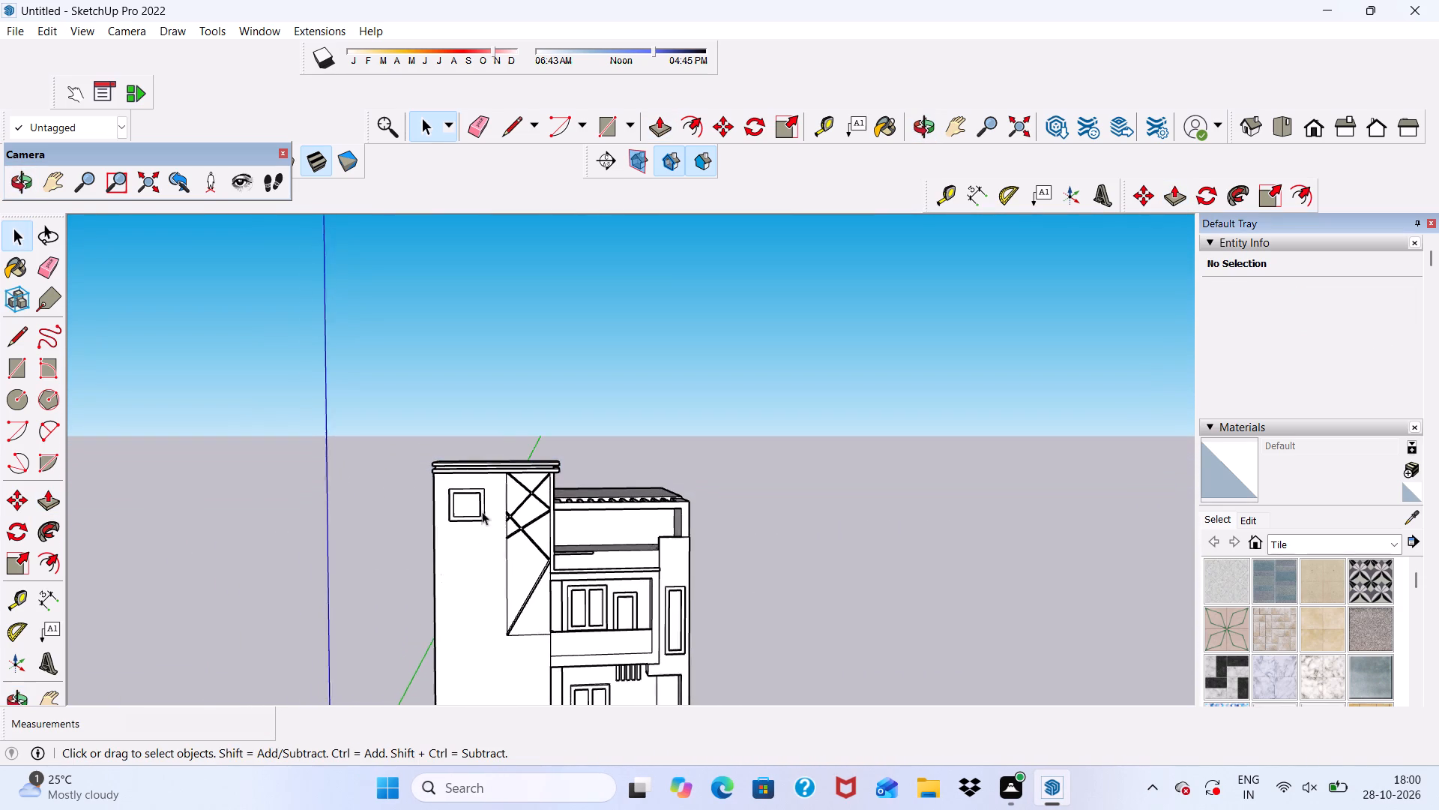
{"action": "scroll", "coordinate": [482, 505], "scroll_direction": "up", "scroll_amount": 1}
{"action": "scroll", "coordinate": [484, 465], "scroll_direction": "down", "scroll_amount": 12}
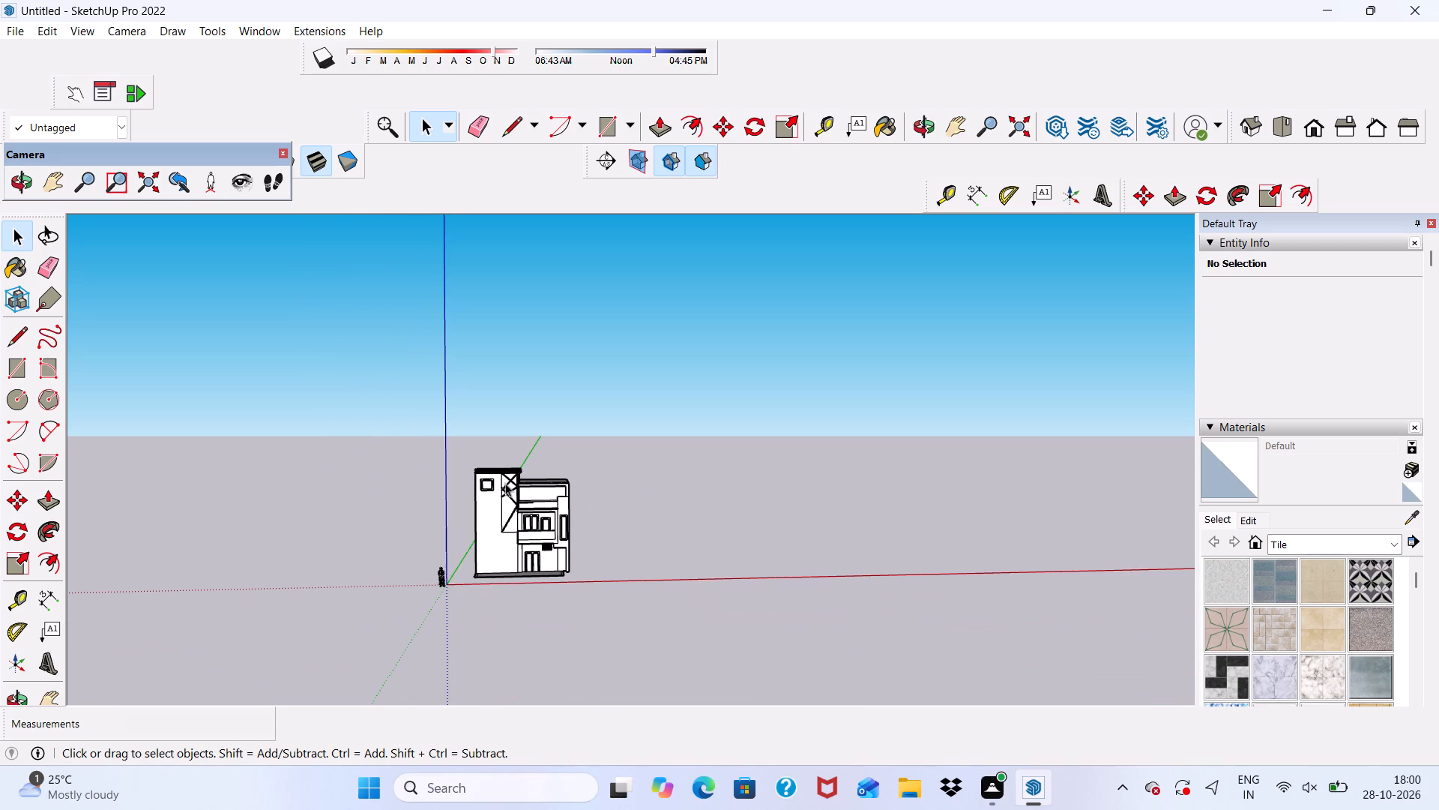
{"action": "scroll", "coordinate": [509, 477], "scroll_direction": "down", "scroll_amount": 3}
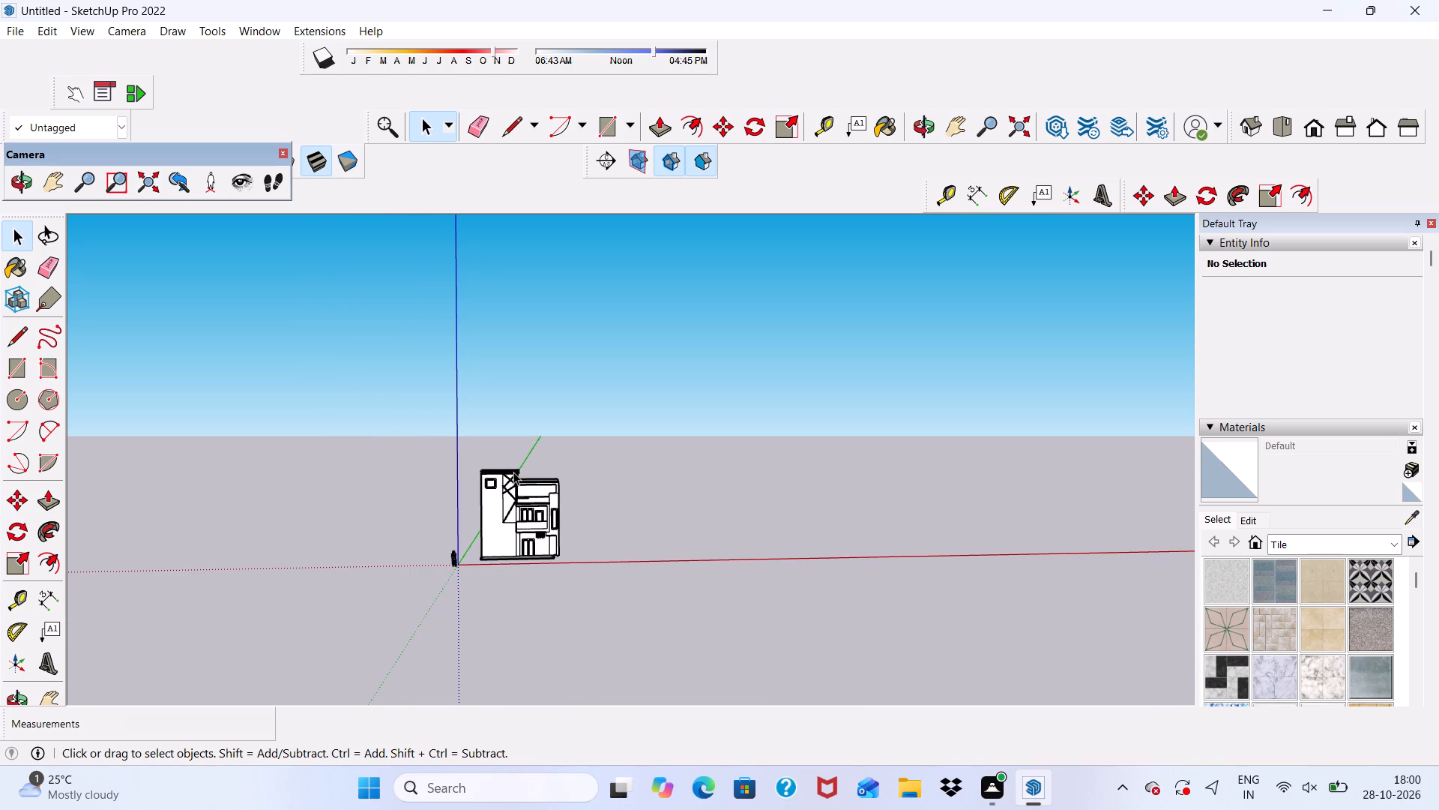
{"action": "scroll", "coordinate": [509, 469], "scroll_direction": "down", "scroll_amount": 5}
{"action": "scroll", "coordinate": [482, 505], "scroll_direction": "up", "scroll_amount": 7}
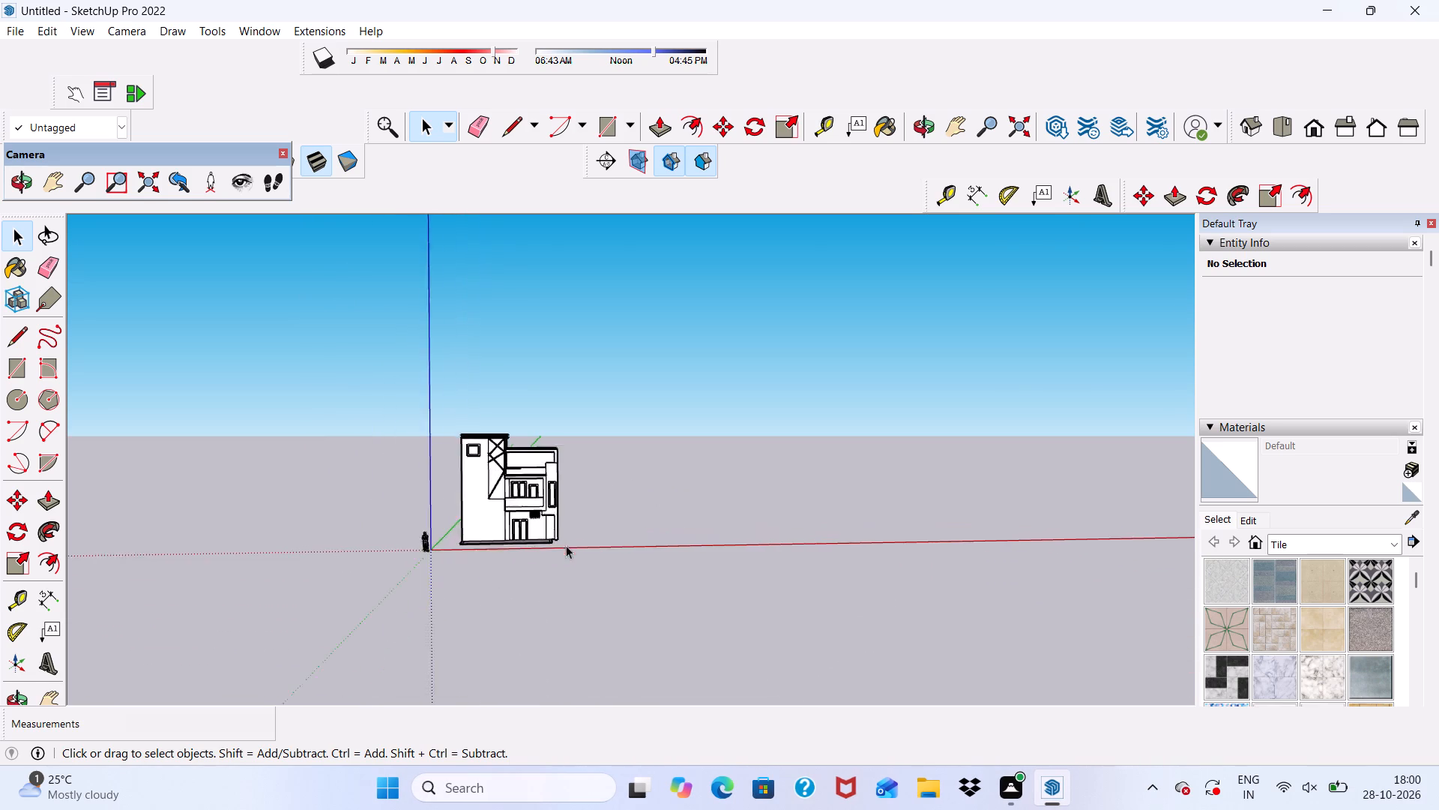
{"action": "scroll", "coordinate": [566, 545], "scroll_direction": "up", "scroll_amount": 14}
{"action": "scroll", "coordinate": [350, 437], "scroll_direction": "up", "scroll_amount": 1}
{"action": "middle_click_drag", "start_coordinate": [350, 437], "coordinate": [278, 442]}
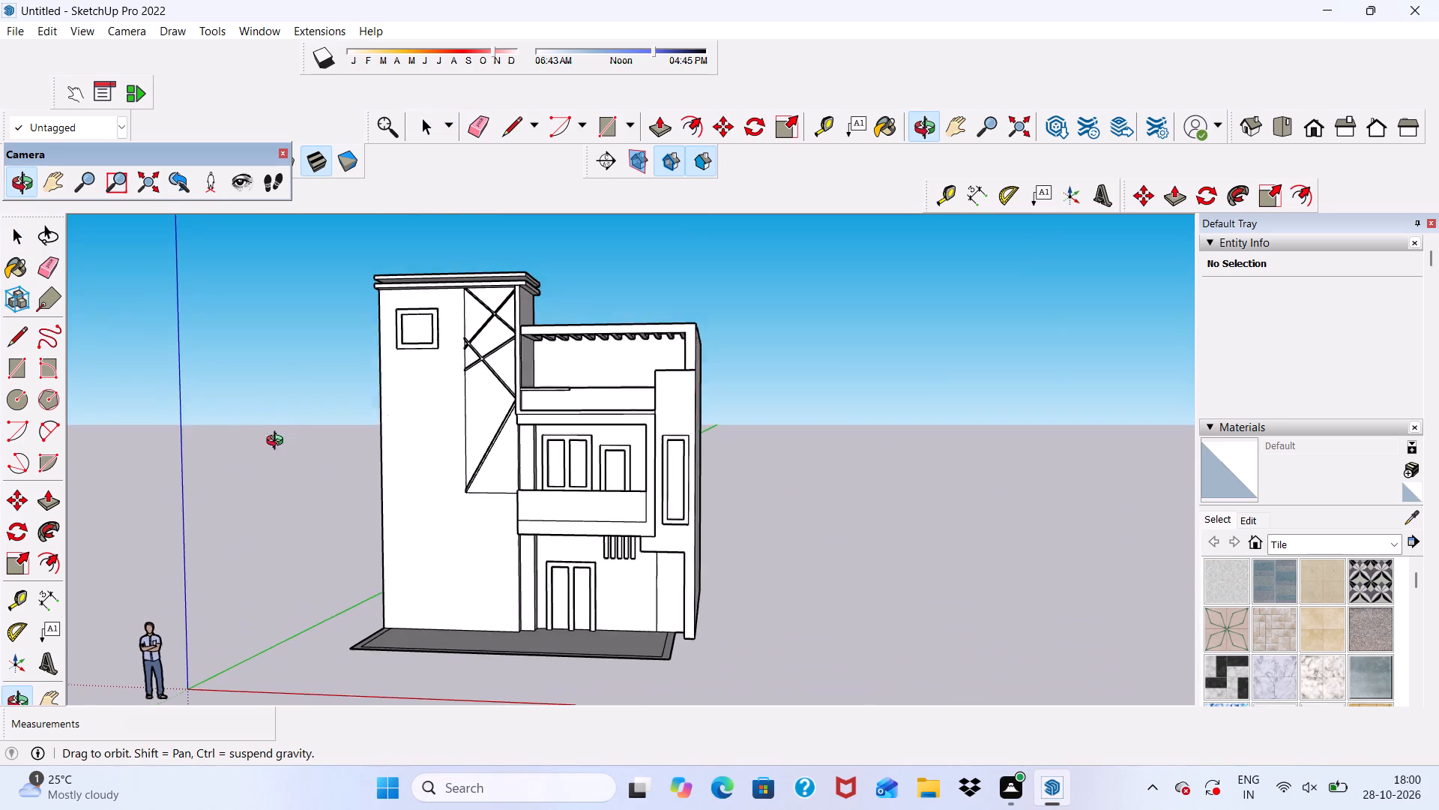
{"action": "middle_click_drag", "start_coordinate": [278, 442], "coordinate": [274, 446]}
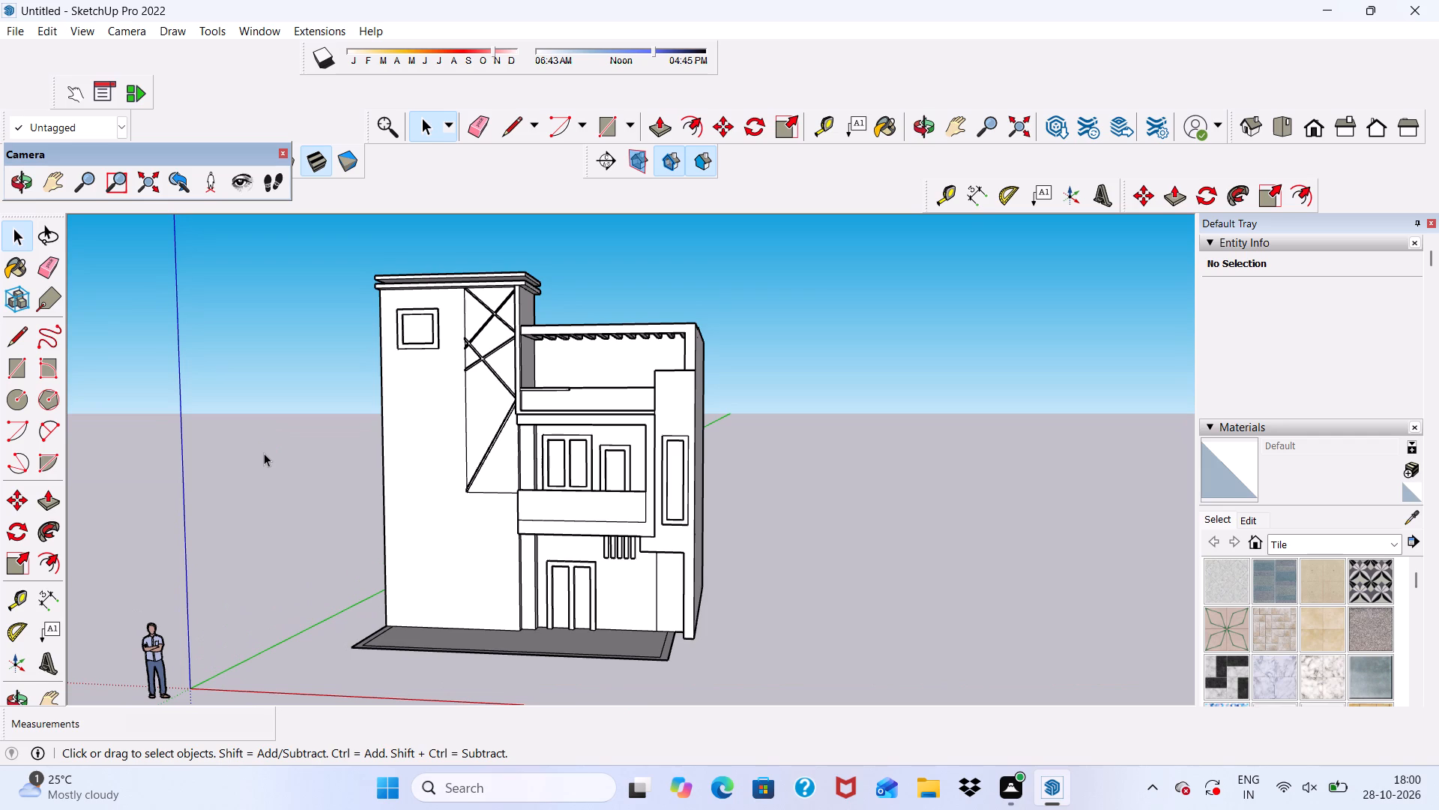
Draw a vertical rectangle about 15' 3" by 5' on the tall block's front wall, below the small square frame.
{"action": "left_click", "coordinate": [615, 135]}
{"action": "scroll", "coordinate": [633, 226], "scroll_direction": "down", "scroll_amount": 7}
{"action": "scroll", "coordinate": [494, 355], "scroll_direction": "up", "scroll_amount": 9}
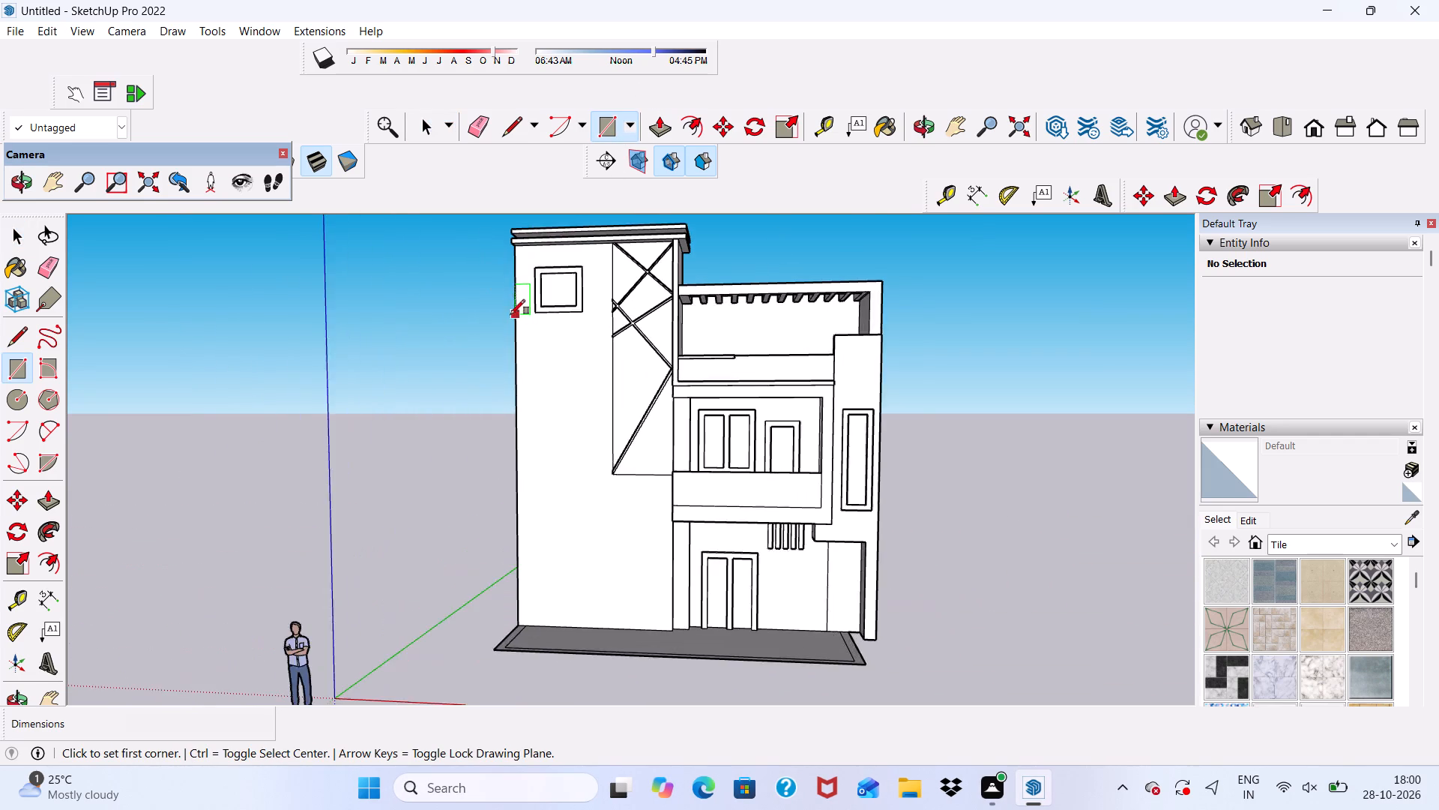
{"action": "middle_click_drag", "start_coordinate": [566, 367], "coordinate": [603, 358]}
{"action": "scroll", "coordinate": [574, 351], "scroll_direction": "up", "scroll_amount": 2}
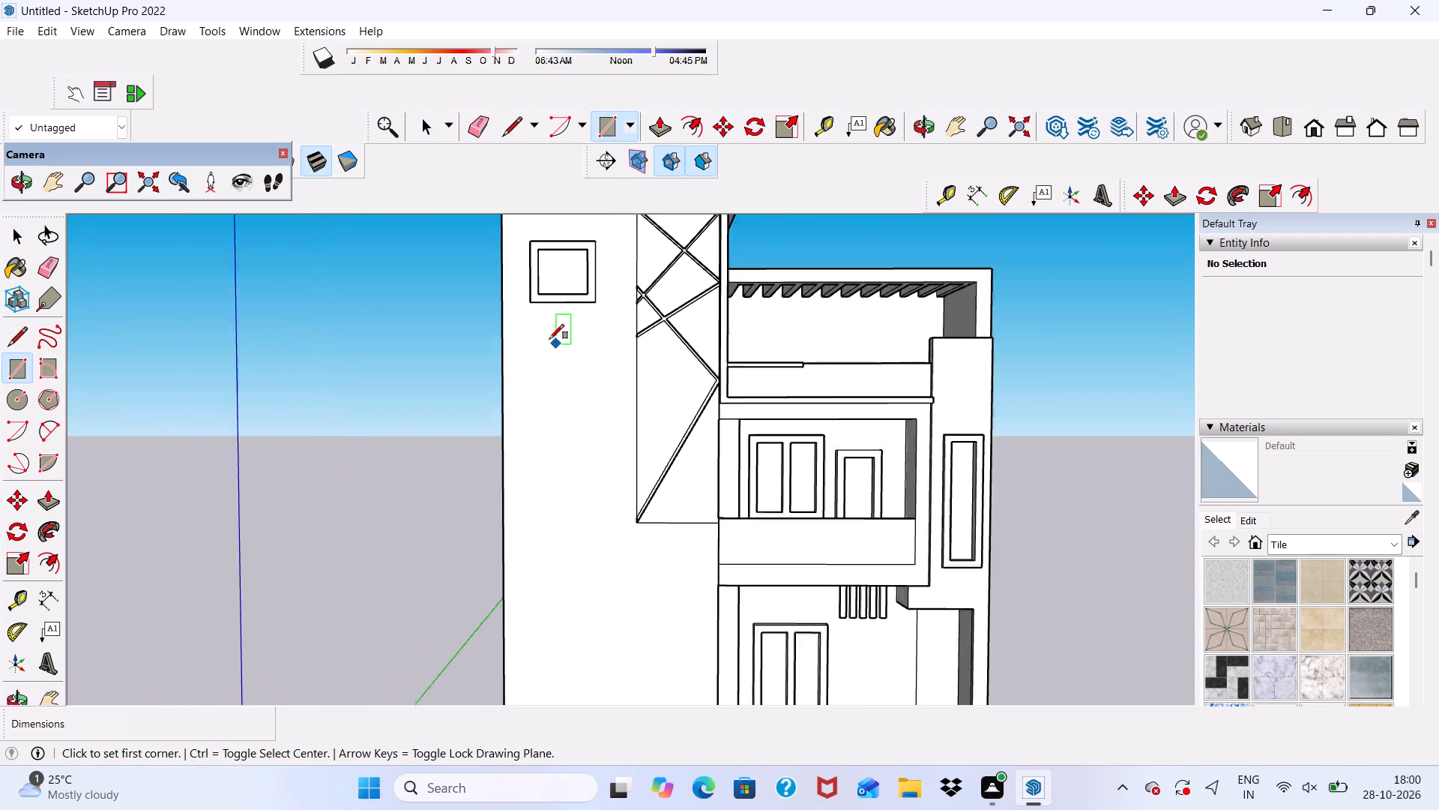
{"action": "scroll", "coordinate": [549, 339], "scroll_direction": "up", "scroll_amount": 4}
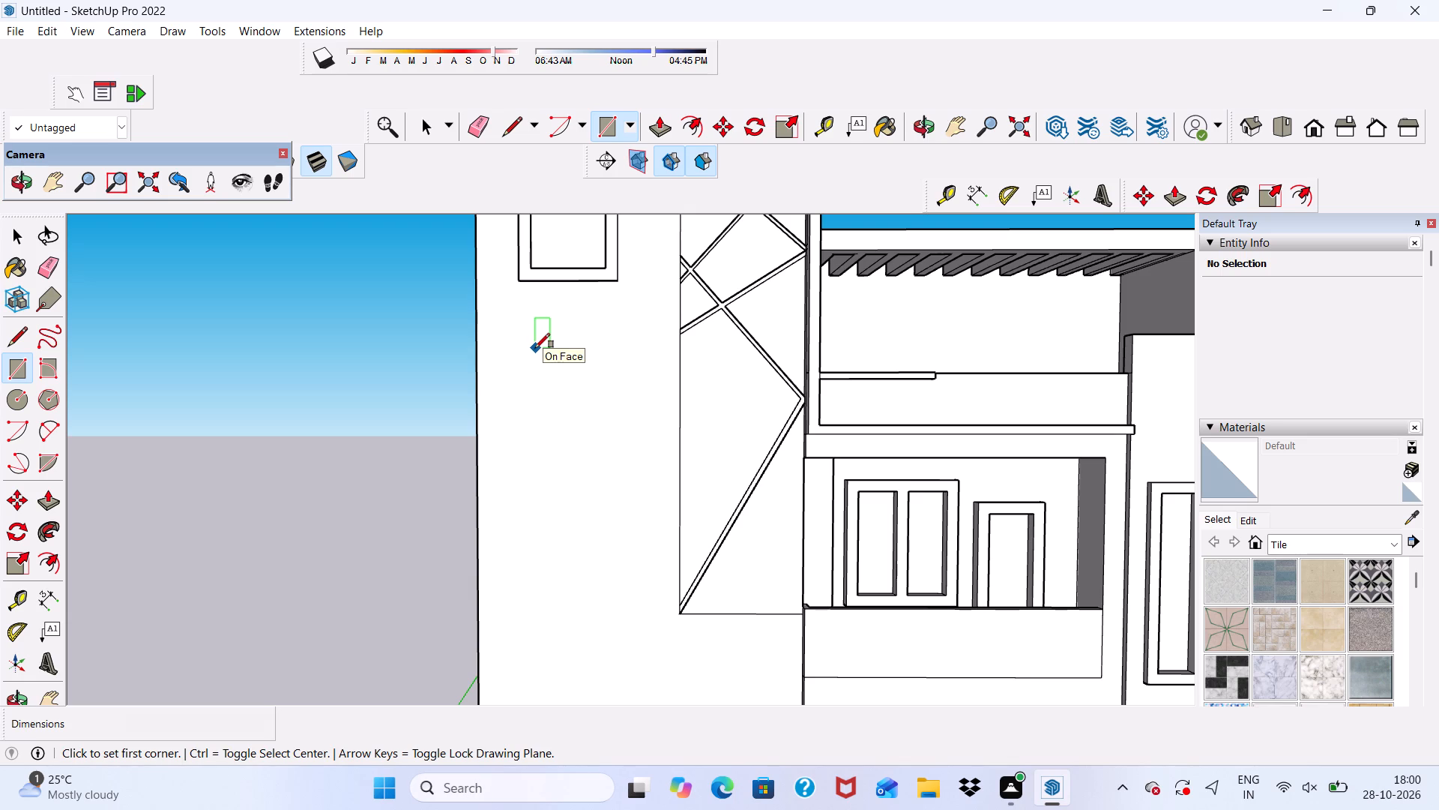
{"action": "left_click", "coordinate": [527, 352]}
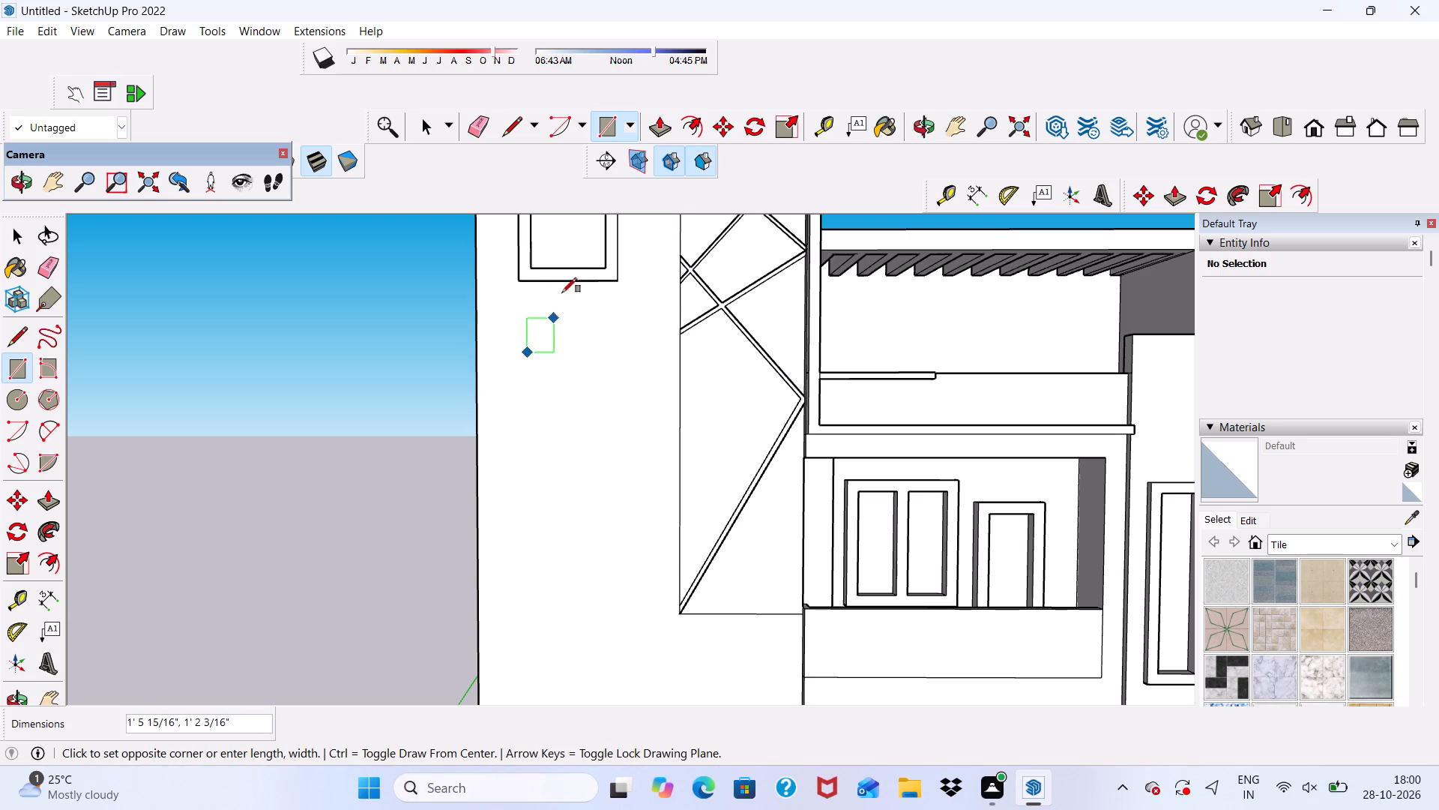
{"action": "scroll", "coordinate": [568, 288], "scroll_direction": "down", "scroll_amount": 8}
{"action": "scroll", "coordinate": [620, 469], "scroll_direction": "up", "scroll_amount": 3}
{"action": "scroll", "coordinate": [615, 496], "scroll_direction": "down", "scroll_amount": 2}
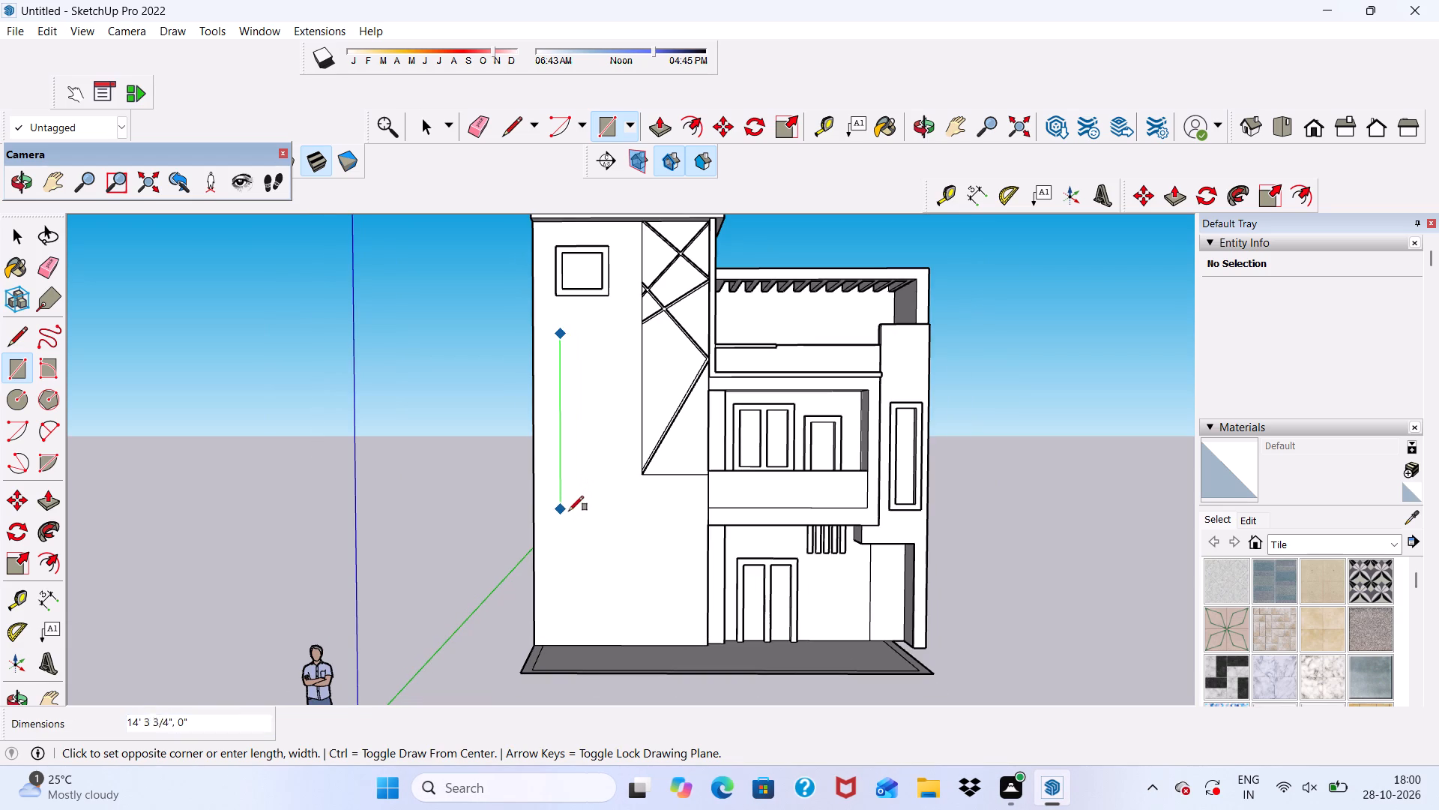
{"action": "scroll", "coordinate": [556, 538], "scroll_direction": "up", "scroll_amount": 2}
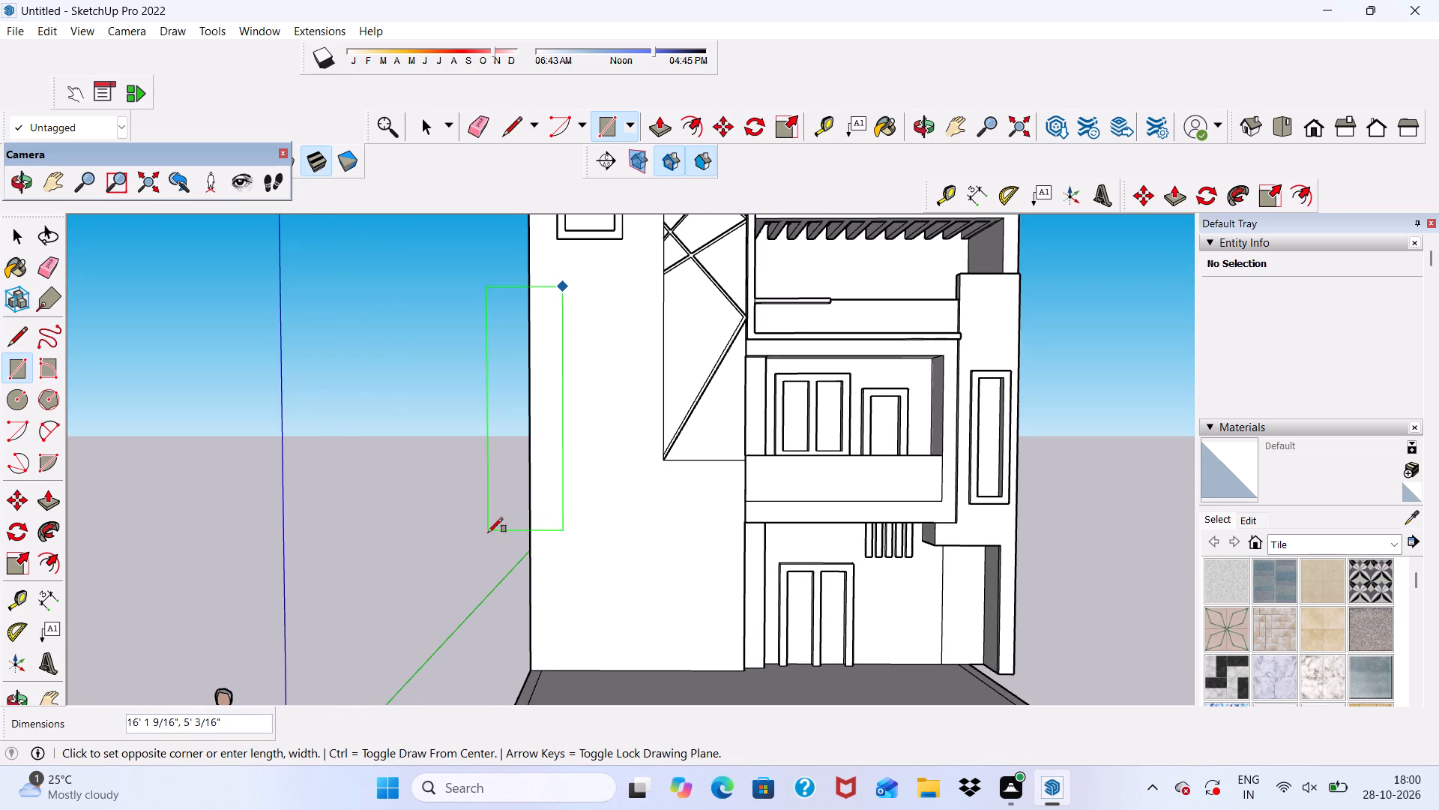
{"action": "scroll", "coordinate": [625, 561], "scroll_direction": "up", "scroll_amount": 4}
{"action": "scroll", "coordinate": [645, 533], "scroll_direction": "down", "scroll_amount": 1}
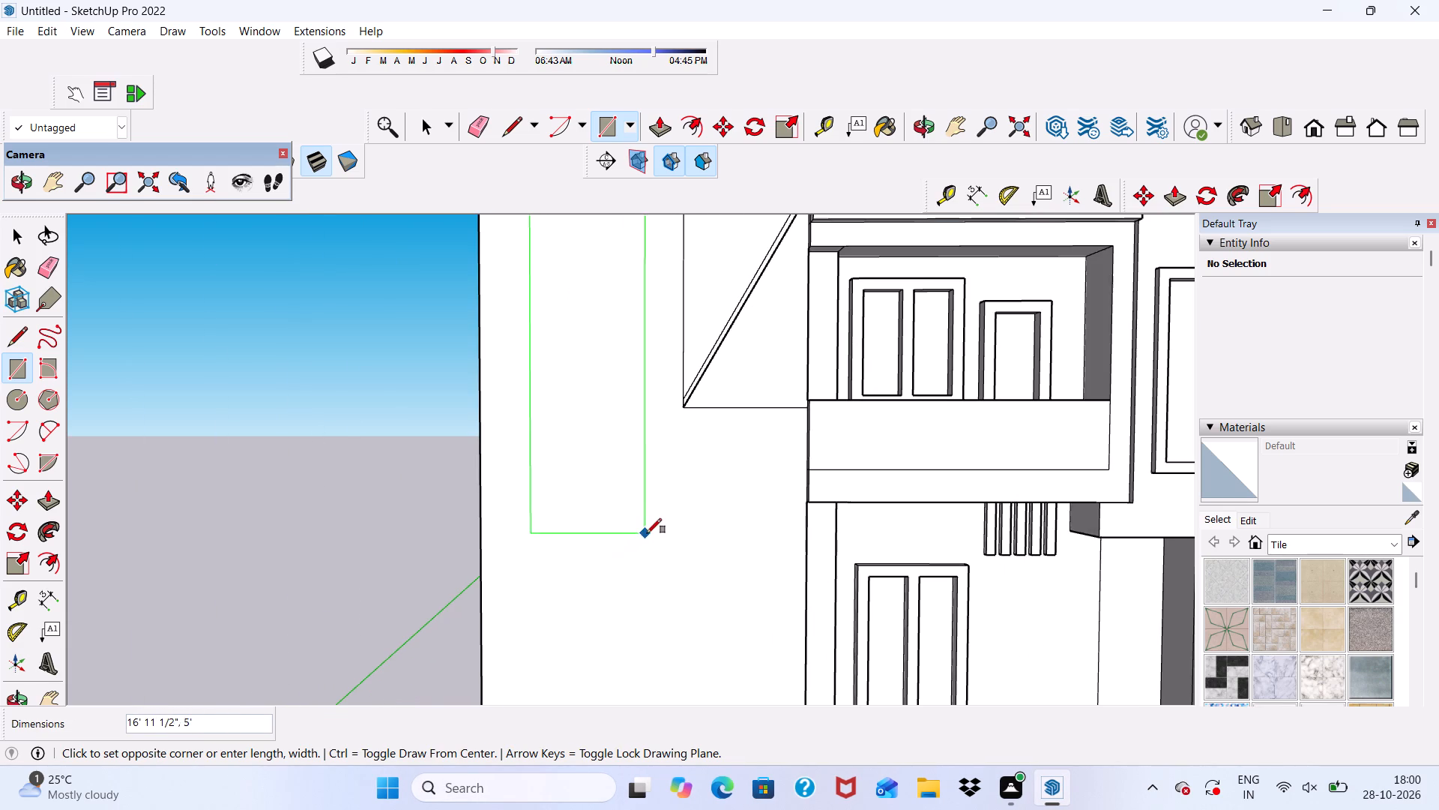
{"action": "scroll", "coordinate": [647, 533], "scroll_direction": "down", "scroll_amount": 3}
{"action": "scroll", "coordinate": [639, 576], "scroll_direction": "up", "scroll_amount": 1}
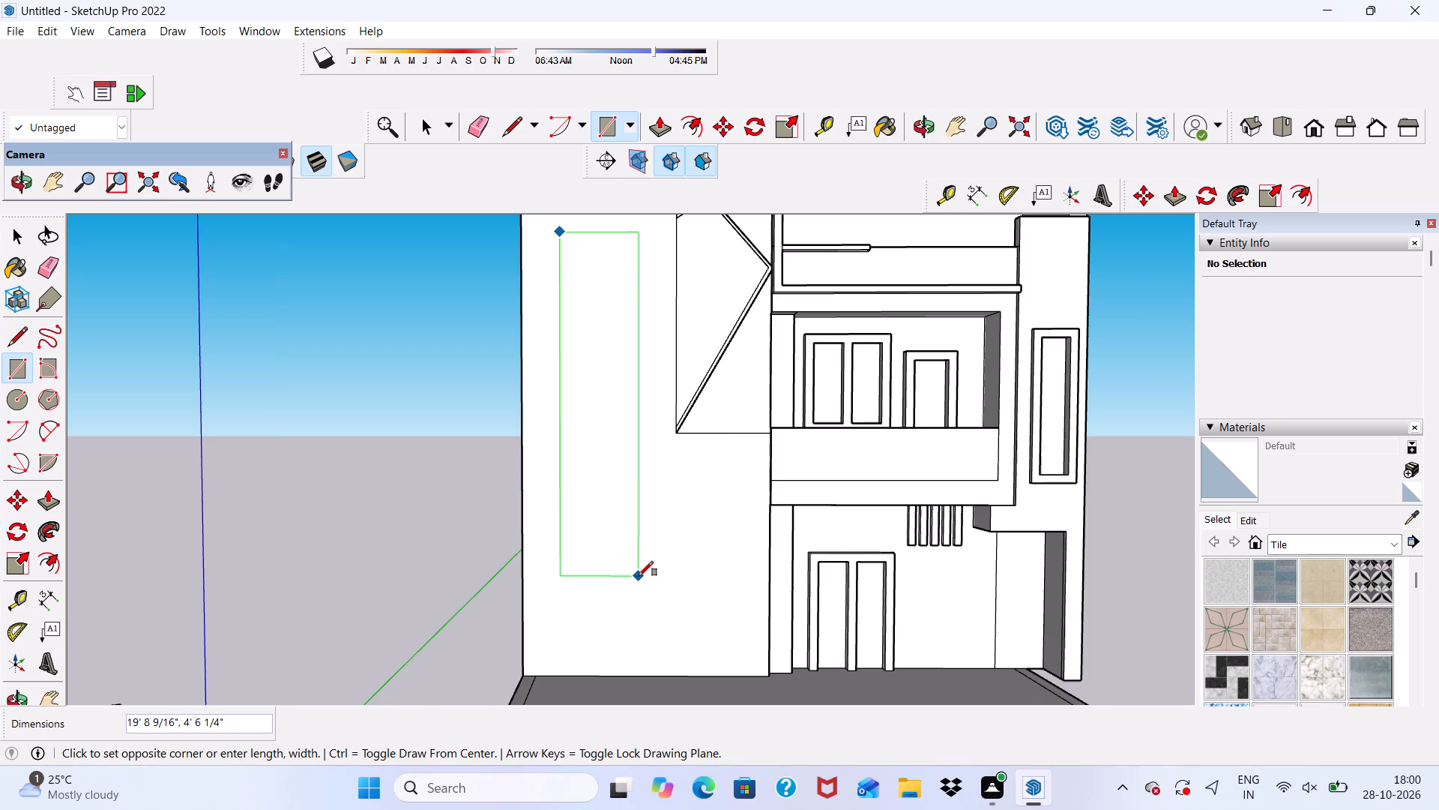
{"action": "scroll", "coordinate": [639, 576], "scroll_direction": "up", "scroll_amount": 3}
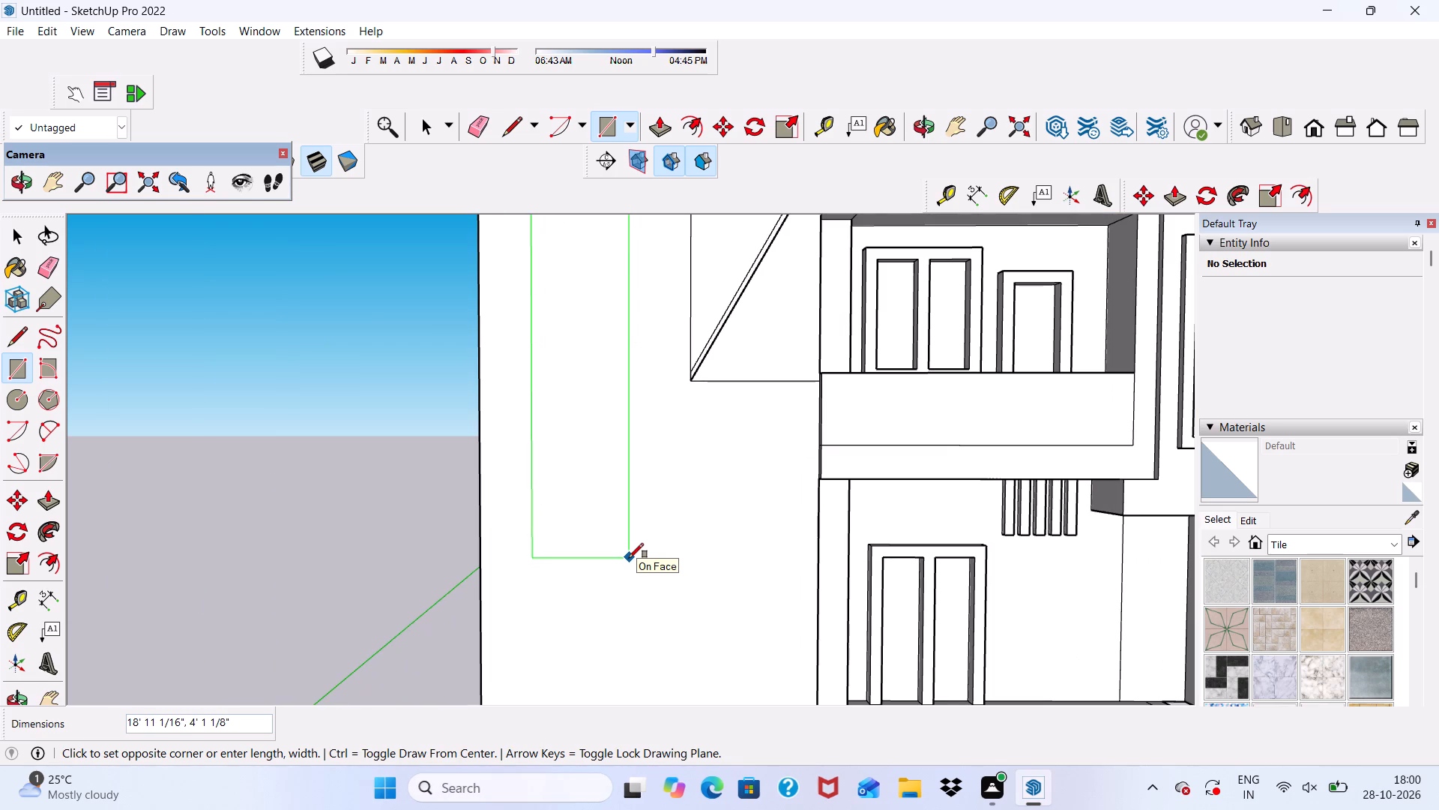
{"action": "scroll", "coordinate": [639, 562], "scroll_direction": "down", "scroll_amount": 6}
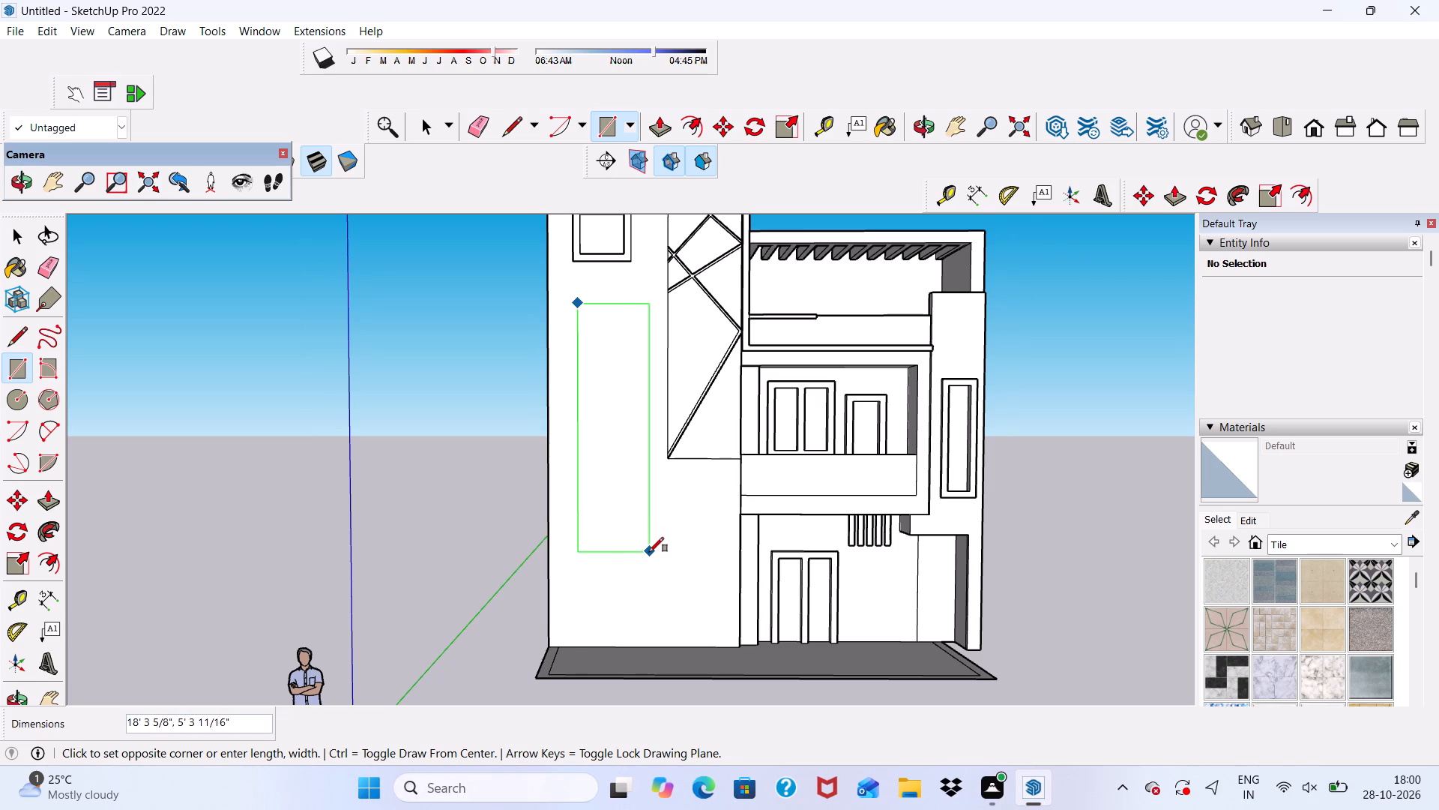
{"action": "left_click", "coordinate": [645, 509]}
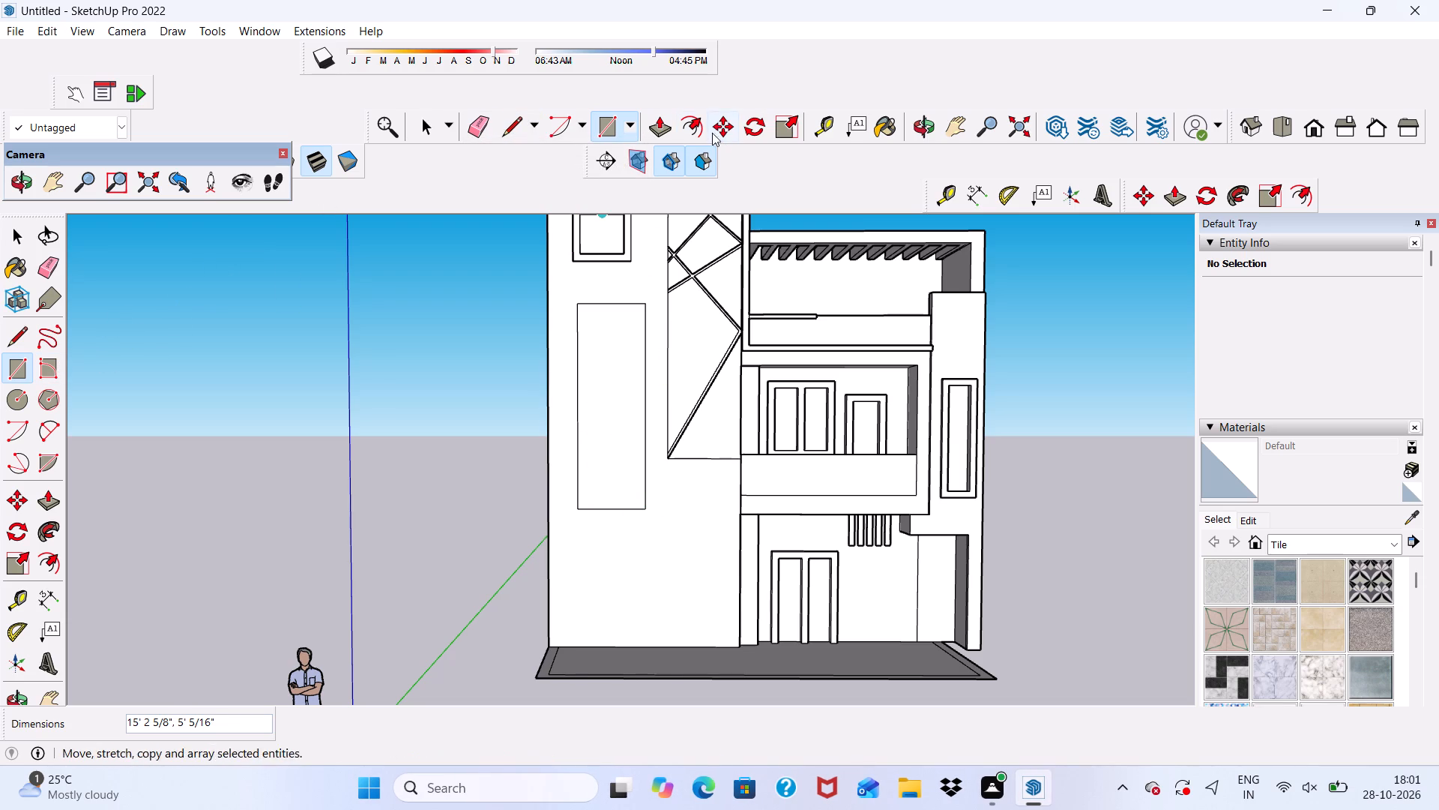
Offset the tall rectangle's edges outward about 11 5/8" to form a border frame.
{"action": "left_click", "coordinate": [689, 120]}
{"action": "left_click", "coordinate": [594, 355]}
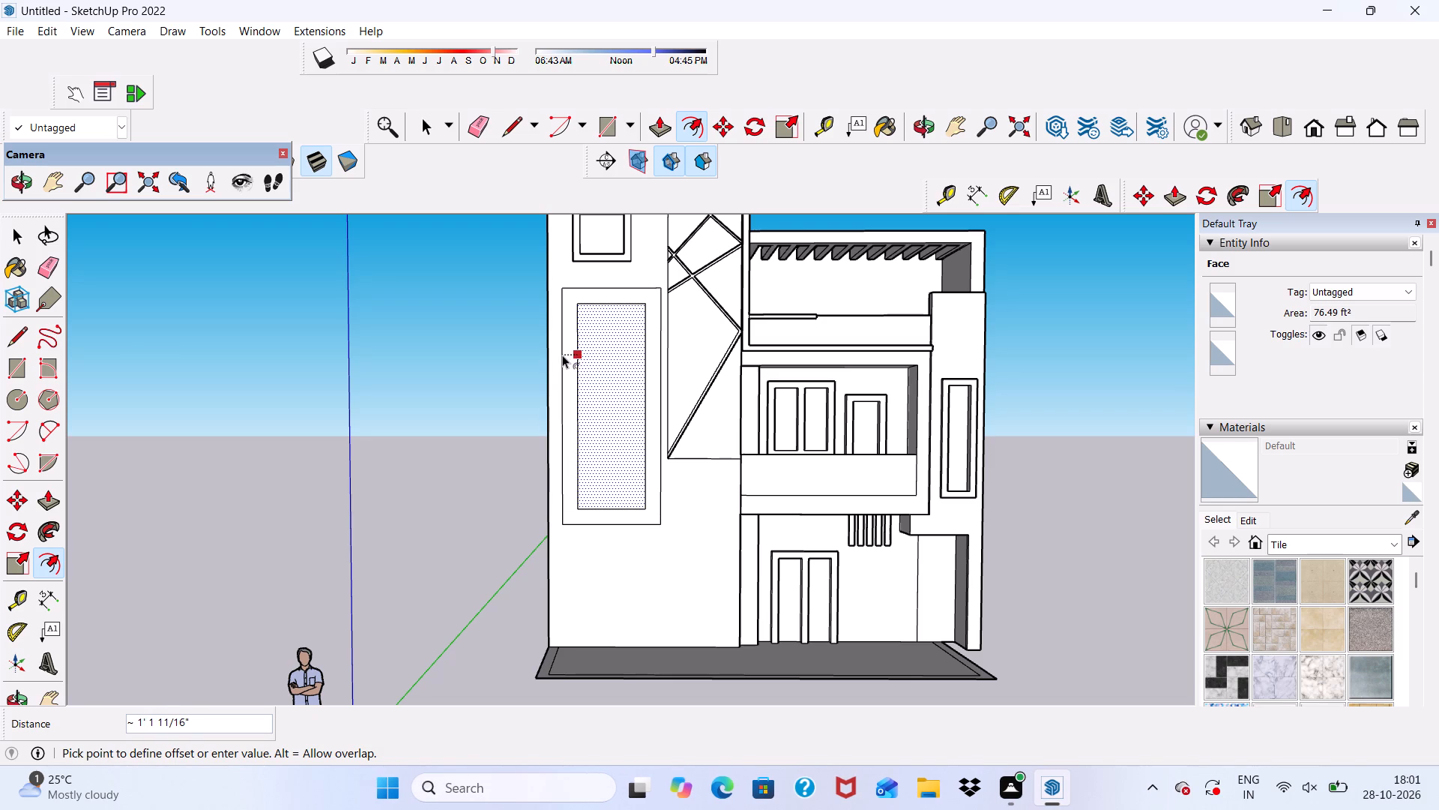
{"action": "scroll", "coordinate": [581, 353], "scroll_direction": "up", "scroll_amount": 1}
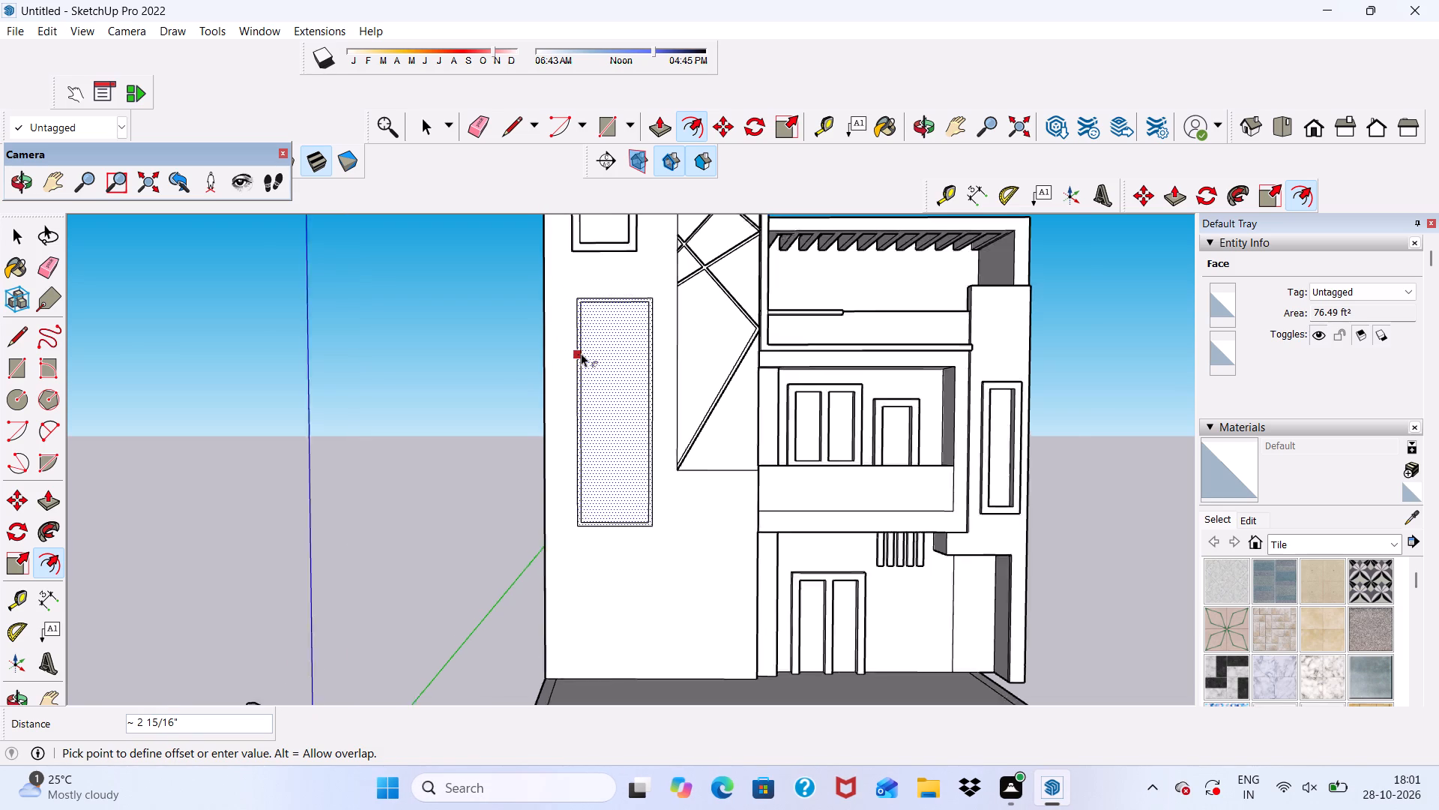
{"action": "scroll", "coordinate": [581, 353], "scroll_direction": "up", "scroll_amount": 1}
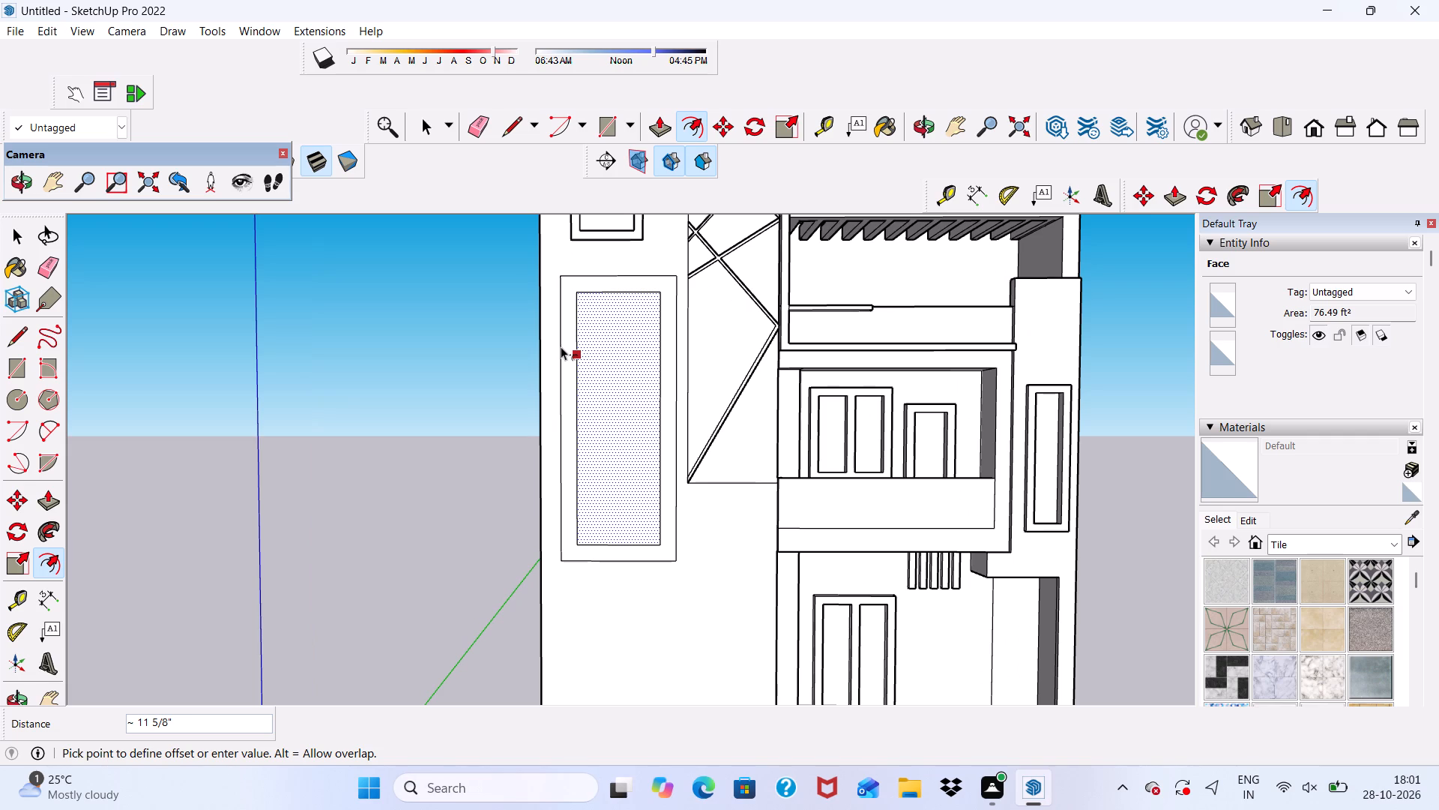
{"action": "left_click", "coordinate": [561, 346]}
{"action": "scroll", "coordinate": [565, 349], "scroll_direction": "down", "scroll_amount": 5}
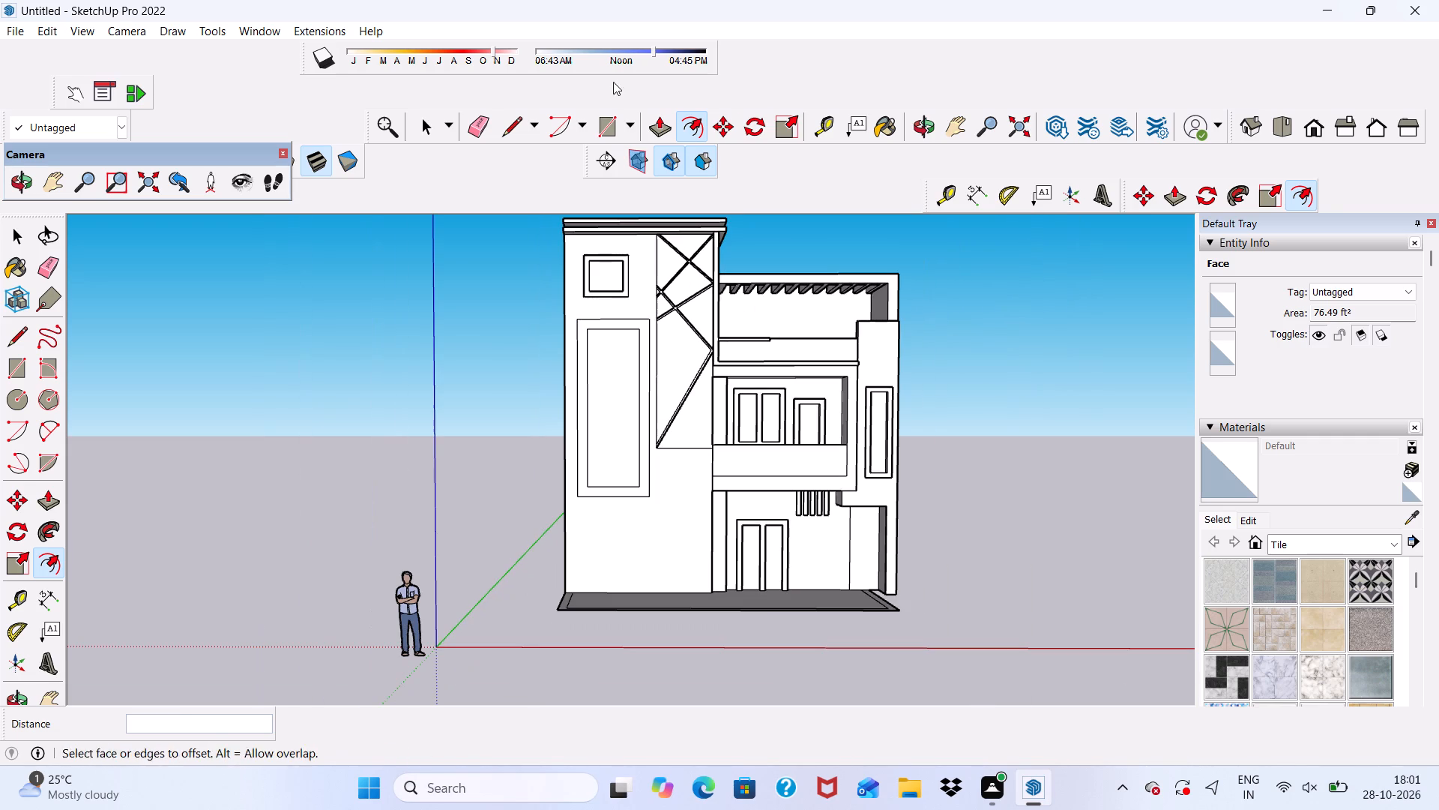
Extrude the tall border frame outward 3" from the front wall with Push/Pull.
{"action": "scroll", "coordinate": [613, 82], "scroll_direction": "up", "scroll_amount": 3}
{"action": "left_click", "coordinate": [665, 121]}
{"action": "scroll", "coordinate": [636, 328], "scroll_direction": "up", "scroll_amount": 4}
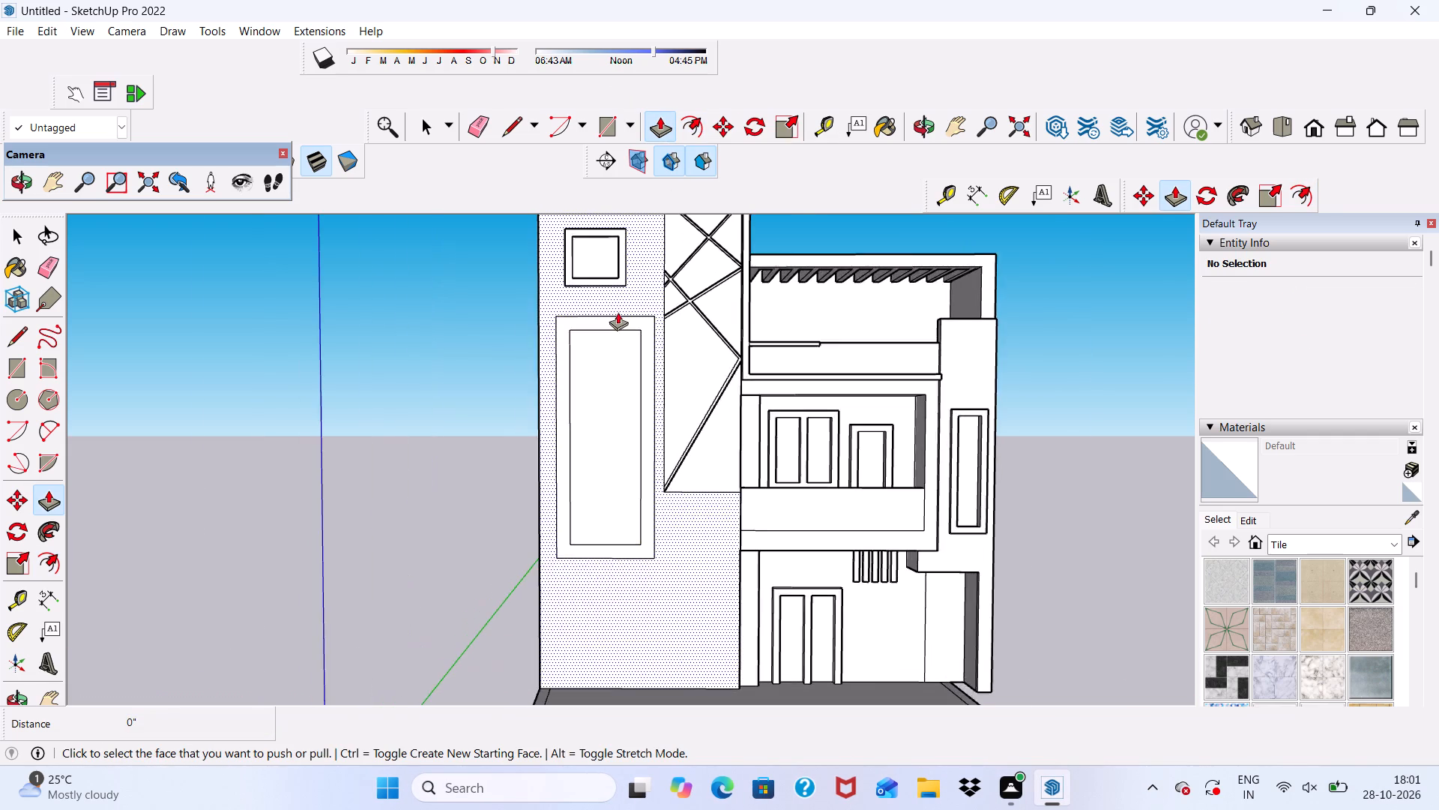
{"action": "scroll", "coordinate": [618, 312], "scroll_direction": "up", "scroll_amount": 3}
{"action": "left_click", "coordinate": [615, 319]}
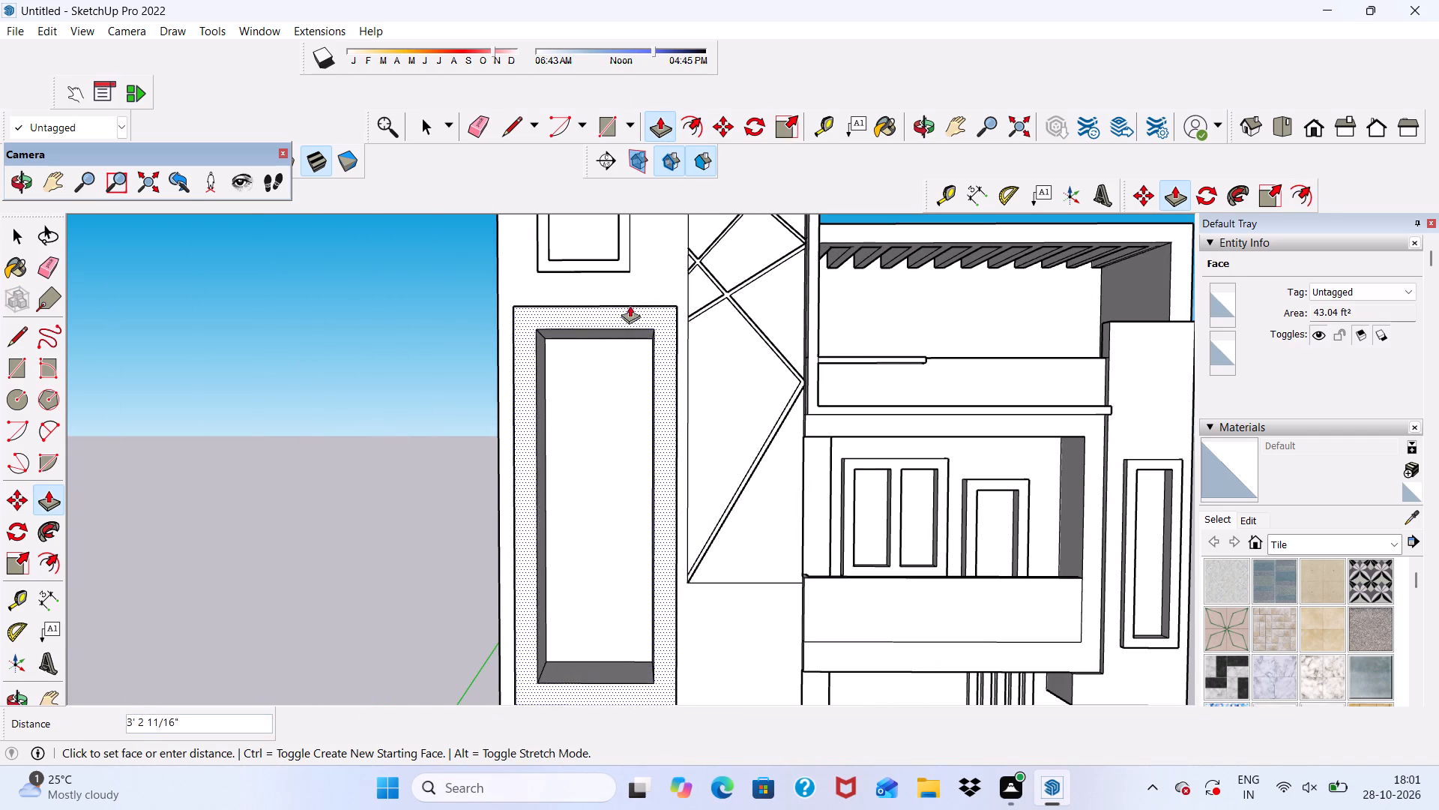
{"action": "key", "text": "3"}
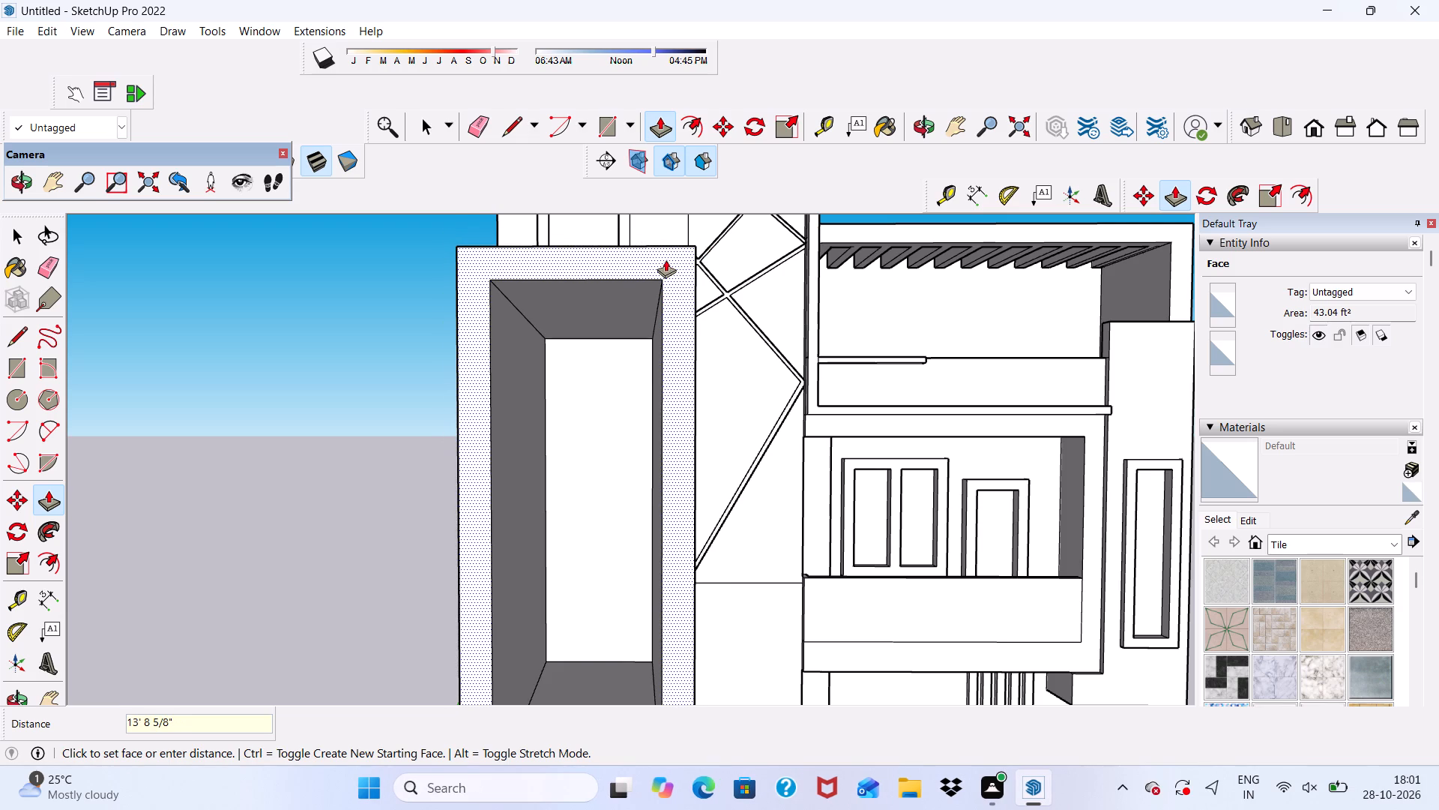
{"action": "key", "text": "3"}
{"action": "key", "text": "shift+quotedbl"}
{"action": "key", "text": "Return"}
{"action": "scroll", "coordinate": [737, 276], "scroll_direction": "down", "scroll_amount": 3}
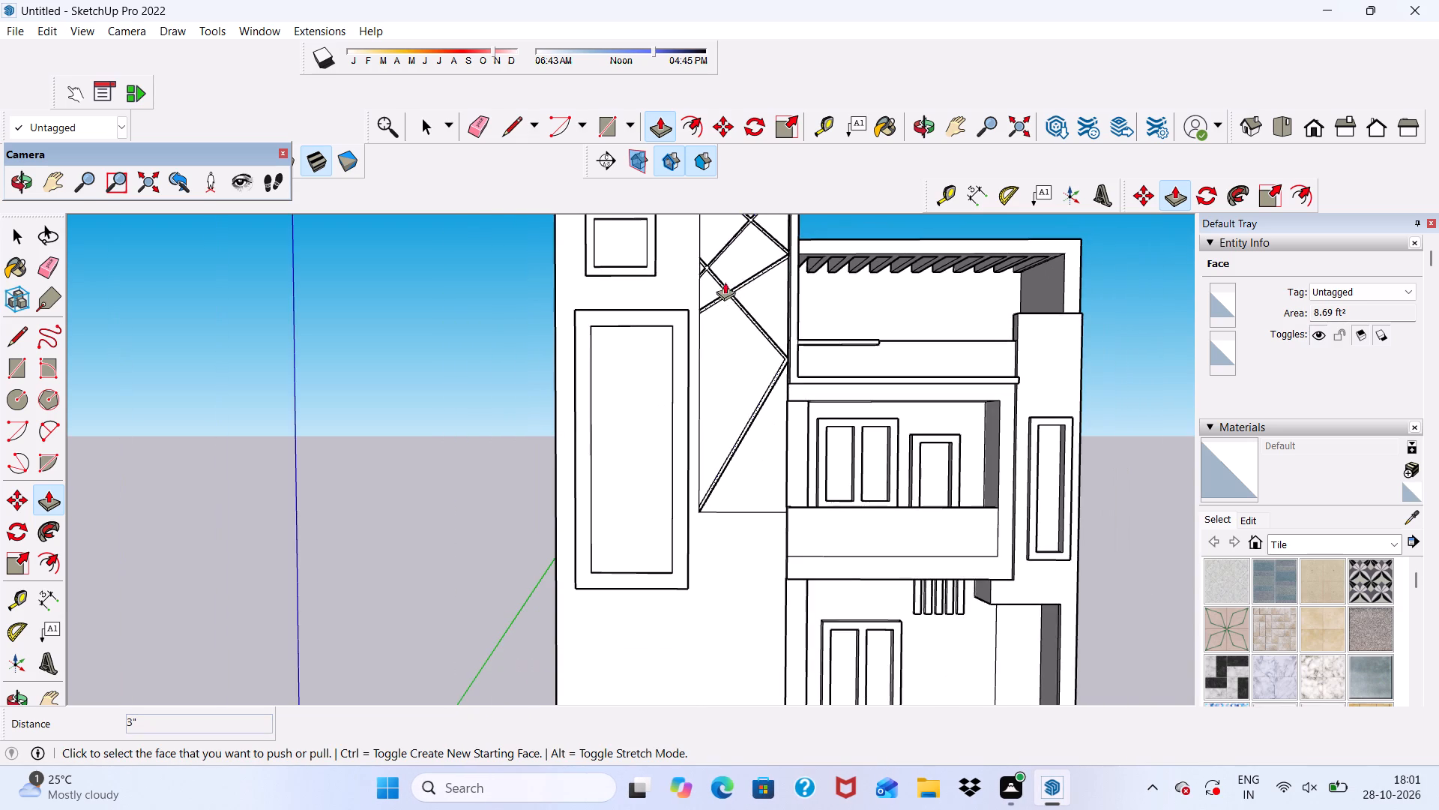
Examine the tall frame's proportions against the whole facade from different distances and angles.
{"action": "scroll", "coordinate": [704, 284], "scroll_direction": "down", "scroll_amount": 4}
{"action": "middle_click_drag", "start_coordinate": [687, 321], "coordinate": [684, 252]}
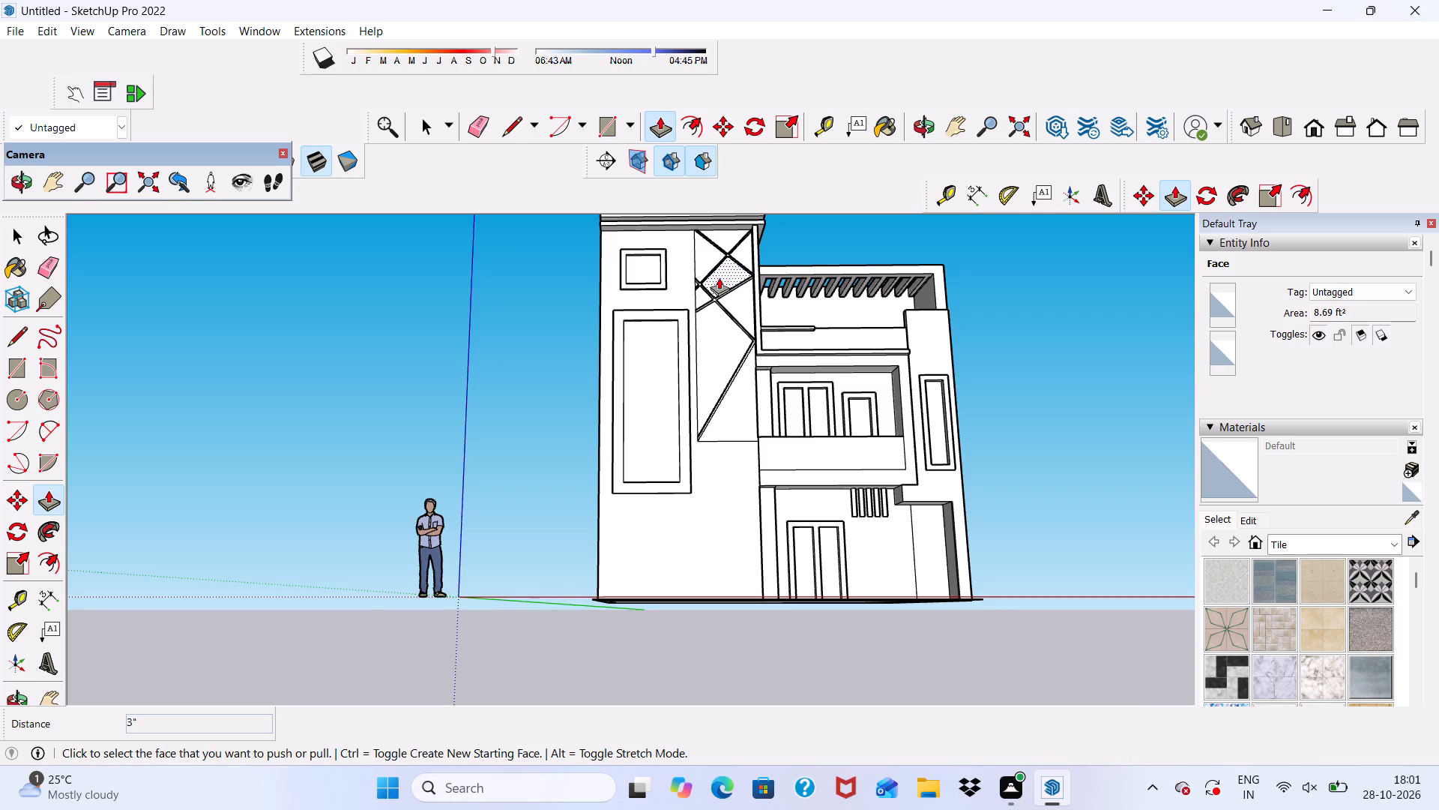
{"action": "key", "text": "space"}
{"action": "scroll", "coordinate": [678, 366], "scroll_direction": "down", "scroll_amount": 2}
{"action": "middle_click_drag", "start_coordinate": [651, 452], "coordinate": [604, 509]}
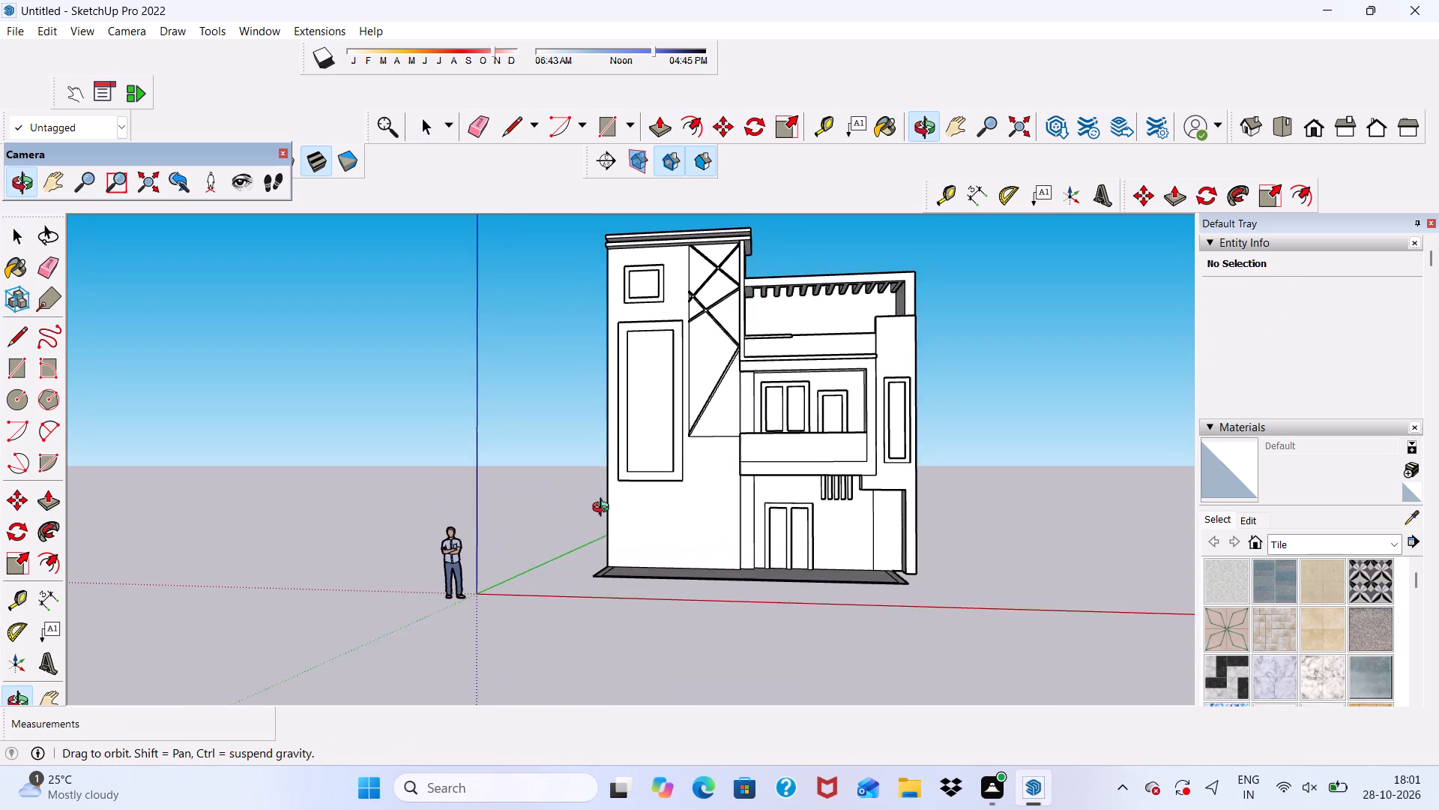
{"action": "middle_click_drag", "start_coordinate": [604, 509], "coordinate": [618, 511]}
{"action": "scroll", "coordinate": [758, 319], "scroll_direction": "down", "scroll_amount": 4}
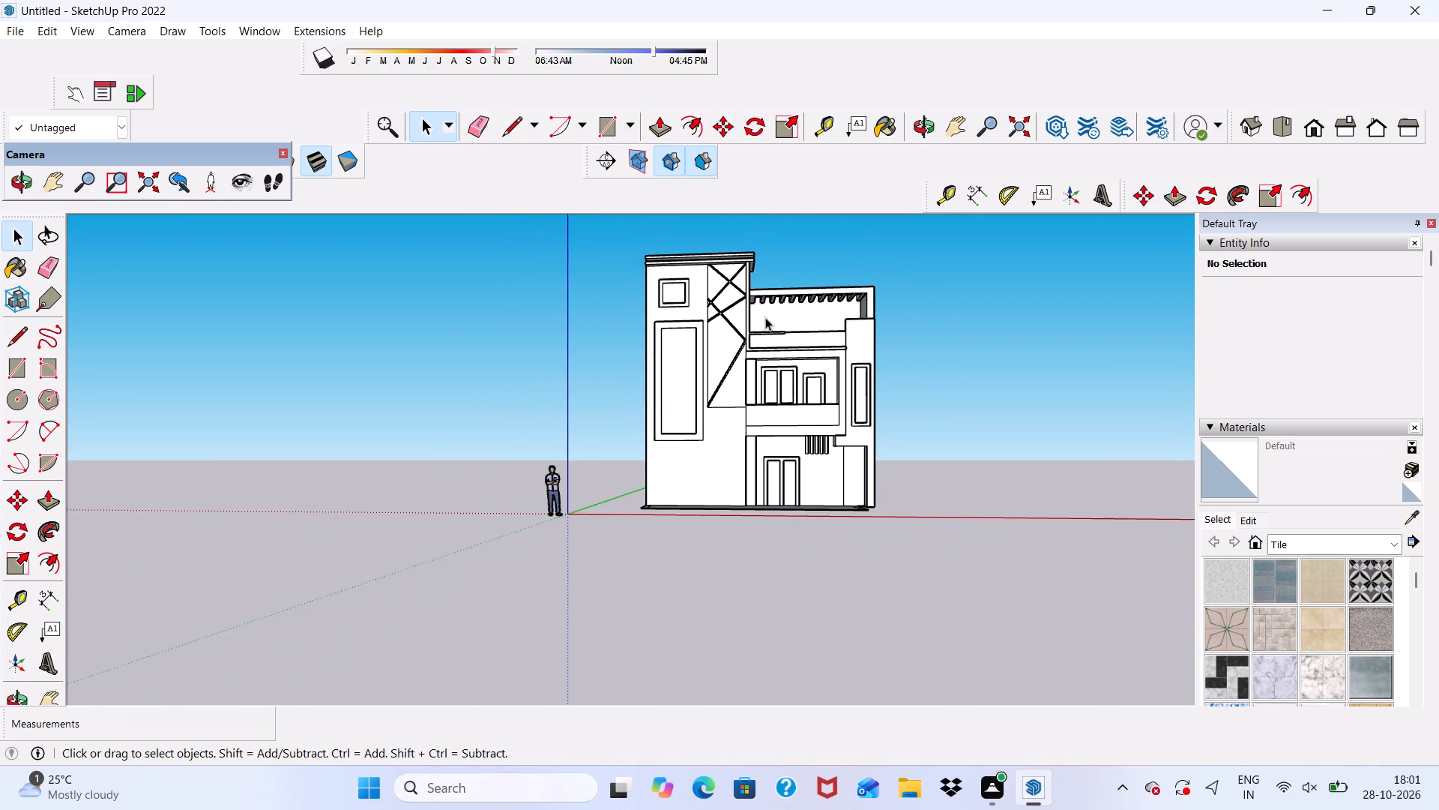
{"action": "scroll", "coordinate": [765, 317], "scroll_direction": "down", "scroll_amount": 4}
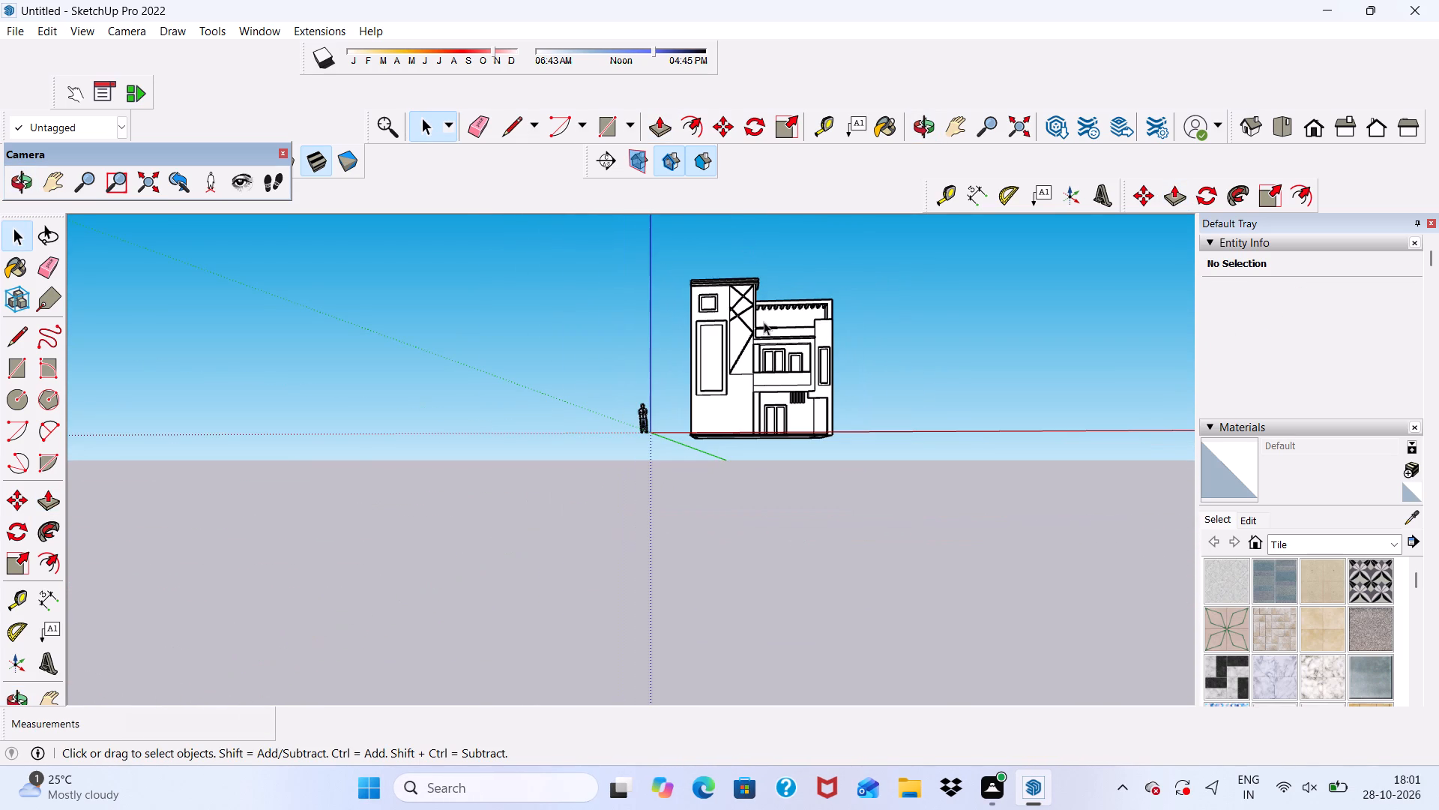
{"action": "scroll", "coordinate": [768, 322], "scroll_direction": "down", "scroll_amount": 3}
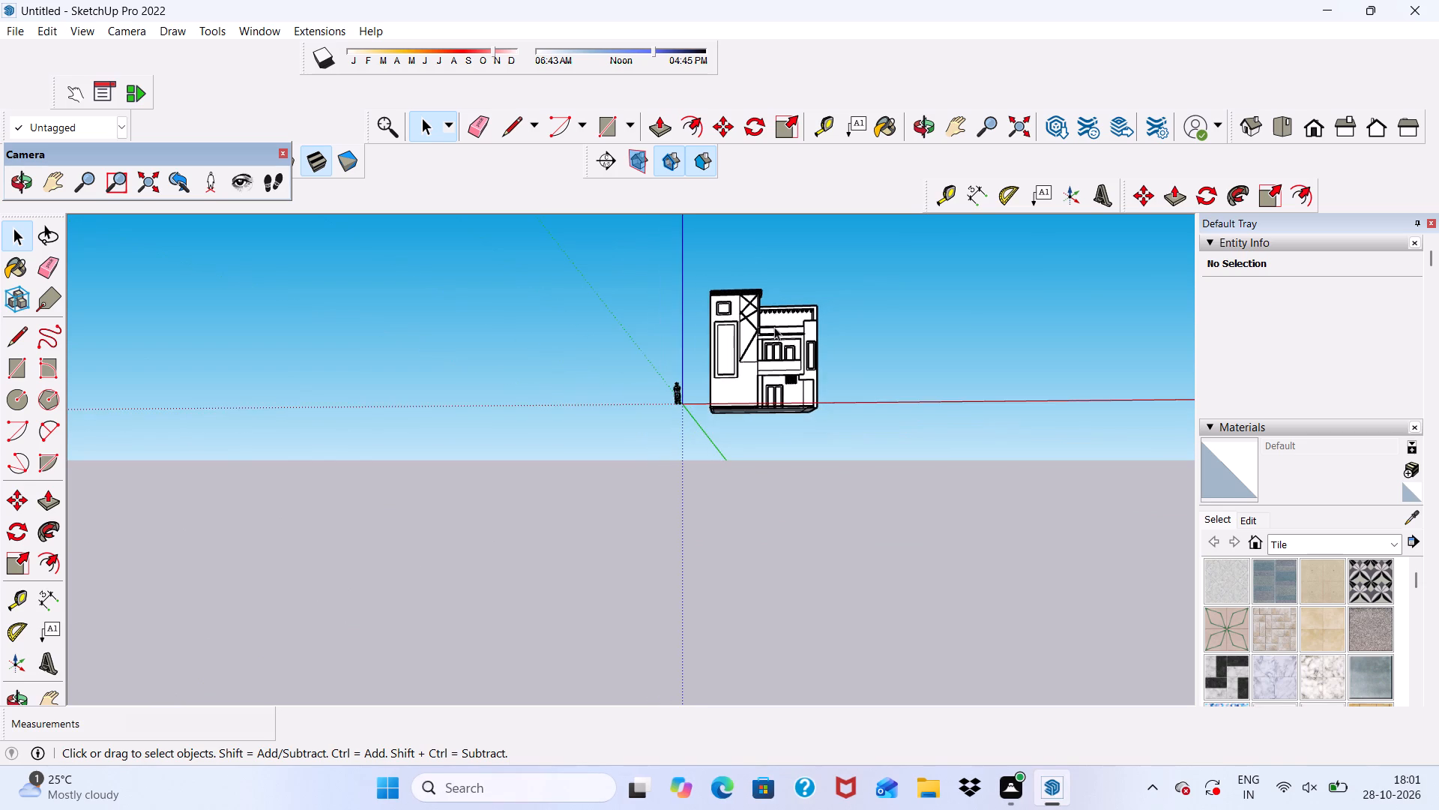
{"action": "middle_click_drag", "start_coordinate": [775, 327], "coordinate": [719, 377]}
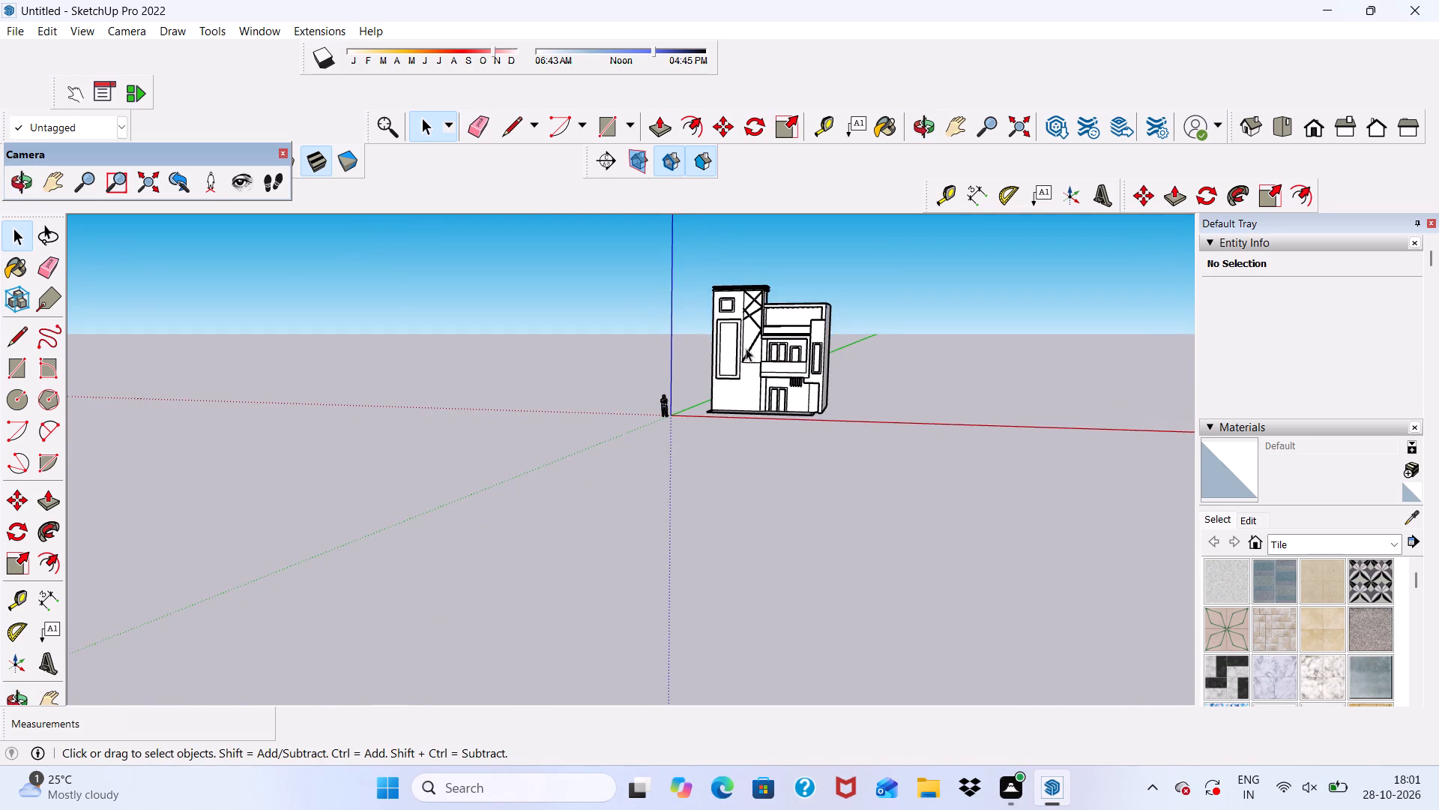
{"action": "scroll", "coordinate": [749, 334], "scroll_direction": "down", "scroll_amount": 4}
{"action": "scroll", "coordinate": [753, 365], "scroll_direction": "up", "scroll_amount": 13}
{"action": "scroll", "coordinate": [671, 310], "scroll_direction": "down", "scroll_amount": 2}
{"action": "middle_click_drag", "start_coordinate": [663, 347], "coordinate": [800, 348]}
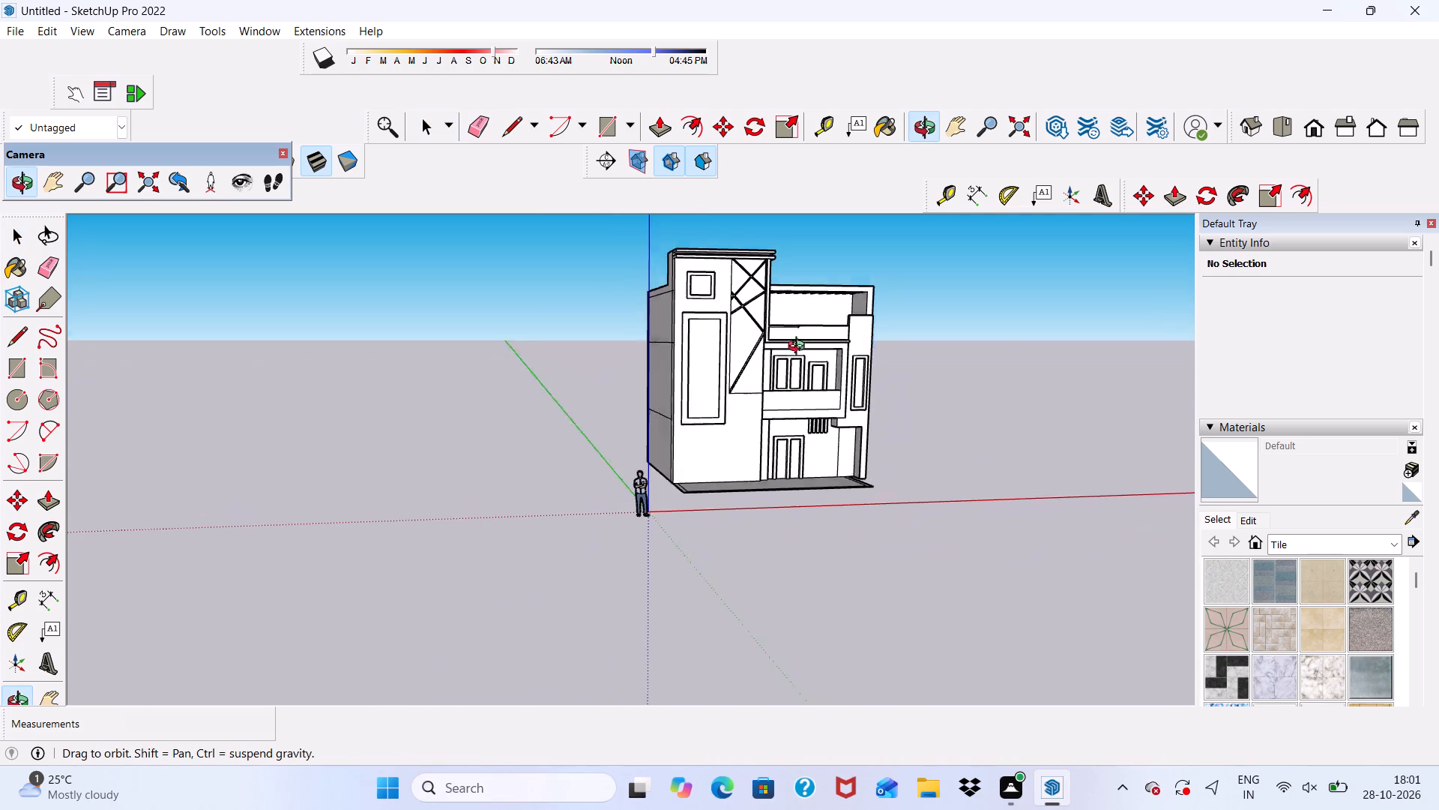
{"action": "middle_click_drag", "start_coordinate": [800, 348], "coordinate": [789, 349]}
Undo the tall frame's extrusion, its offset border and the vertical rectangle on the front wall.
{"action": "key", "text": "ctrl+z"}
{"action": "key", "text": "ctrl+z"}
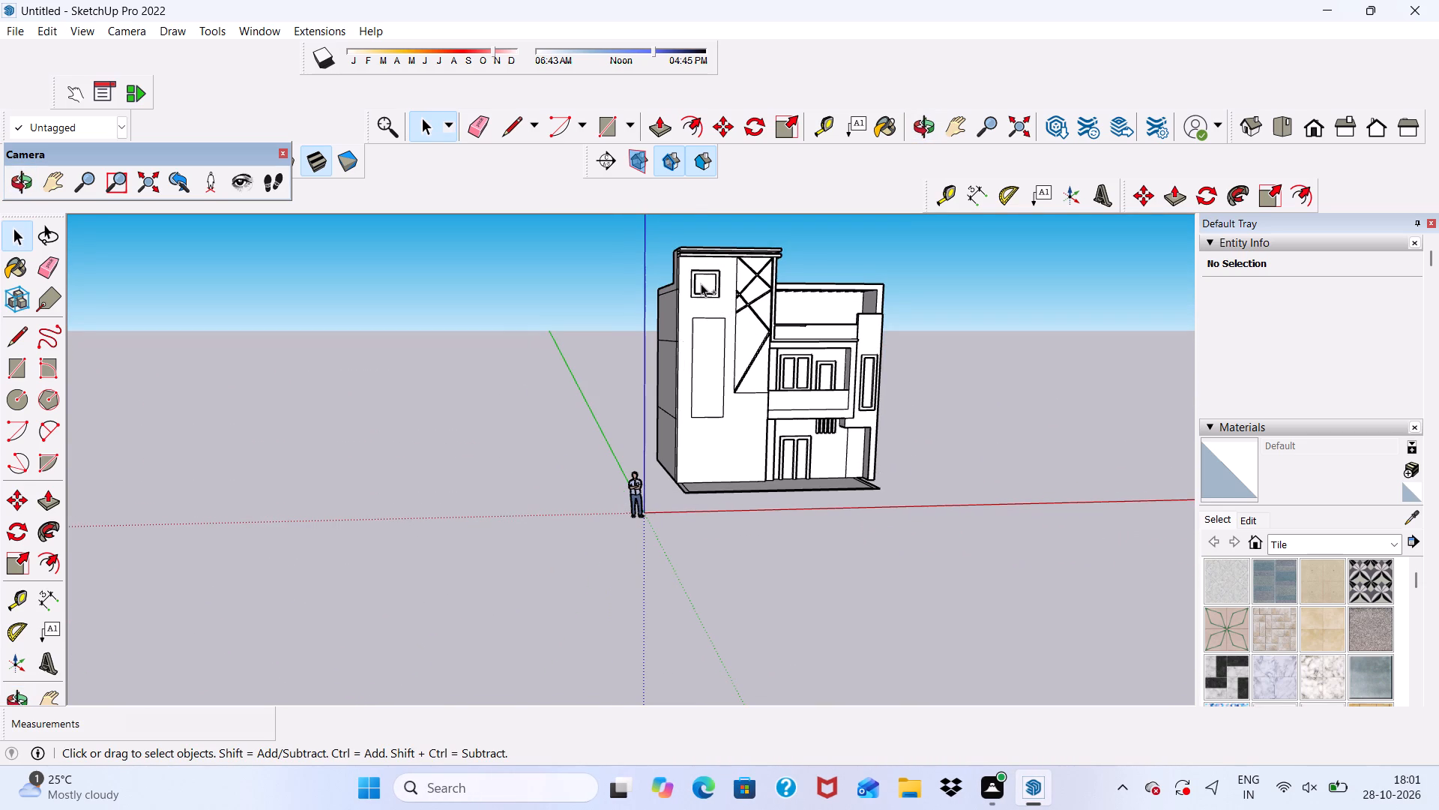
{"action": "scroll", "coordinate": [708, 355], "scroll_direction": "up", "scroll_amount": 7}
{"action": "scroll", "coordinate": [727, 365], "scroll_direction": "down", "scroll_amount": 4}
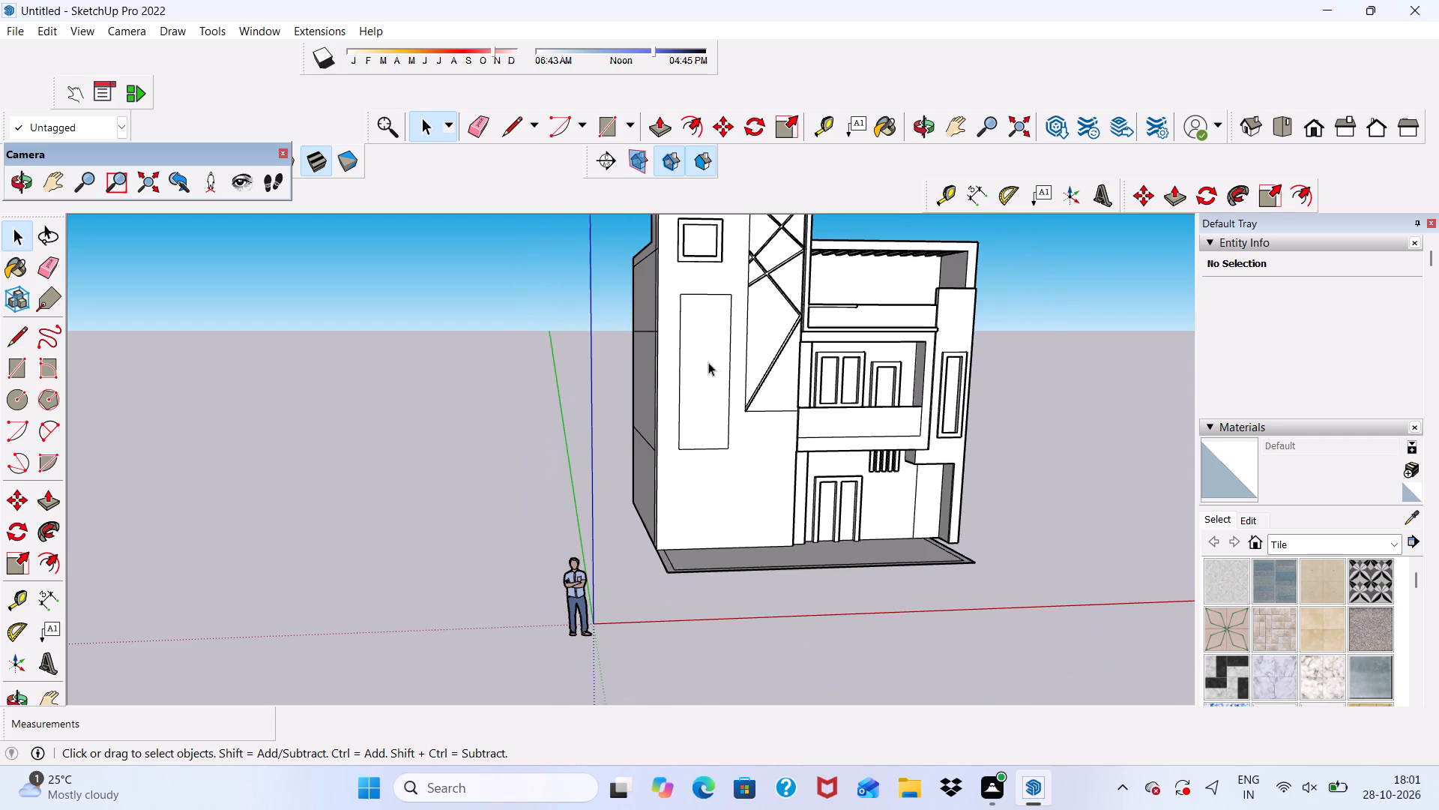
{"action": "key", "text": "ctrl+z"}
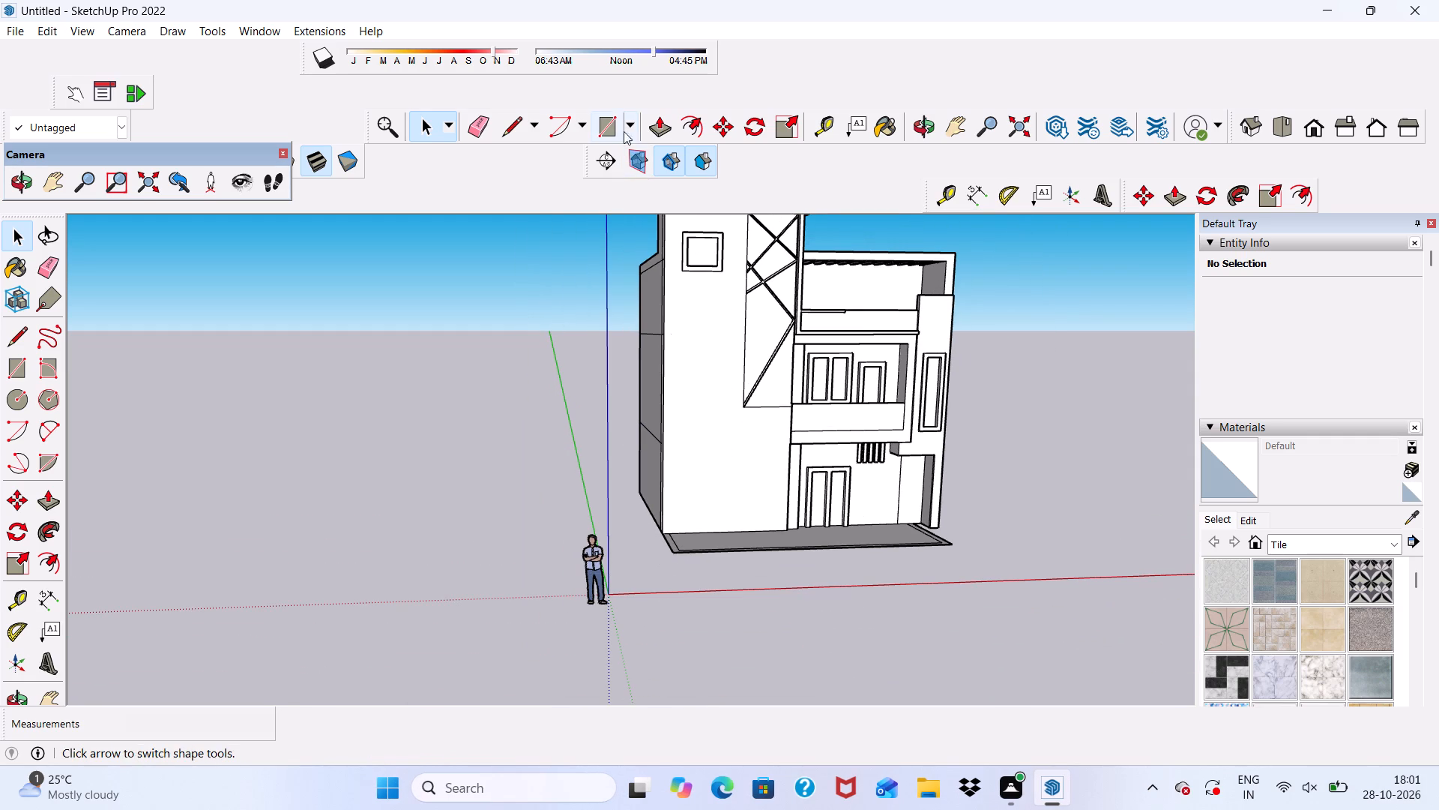
Draw a vertical rectangle about 15' tall and 4' 4" wide on the tall block's front wall, below the small square frame.
{"action": "left_click", "coordinate": [612, 105]}
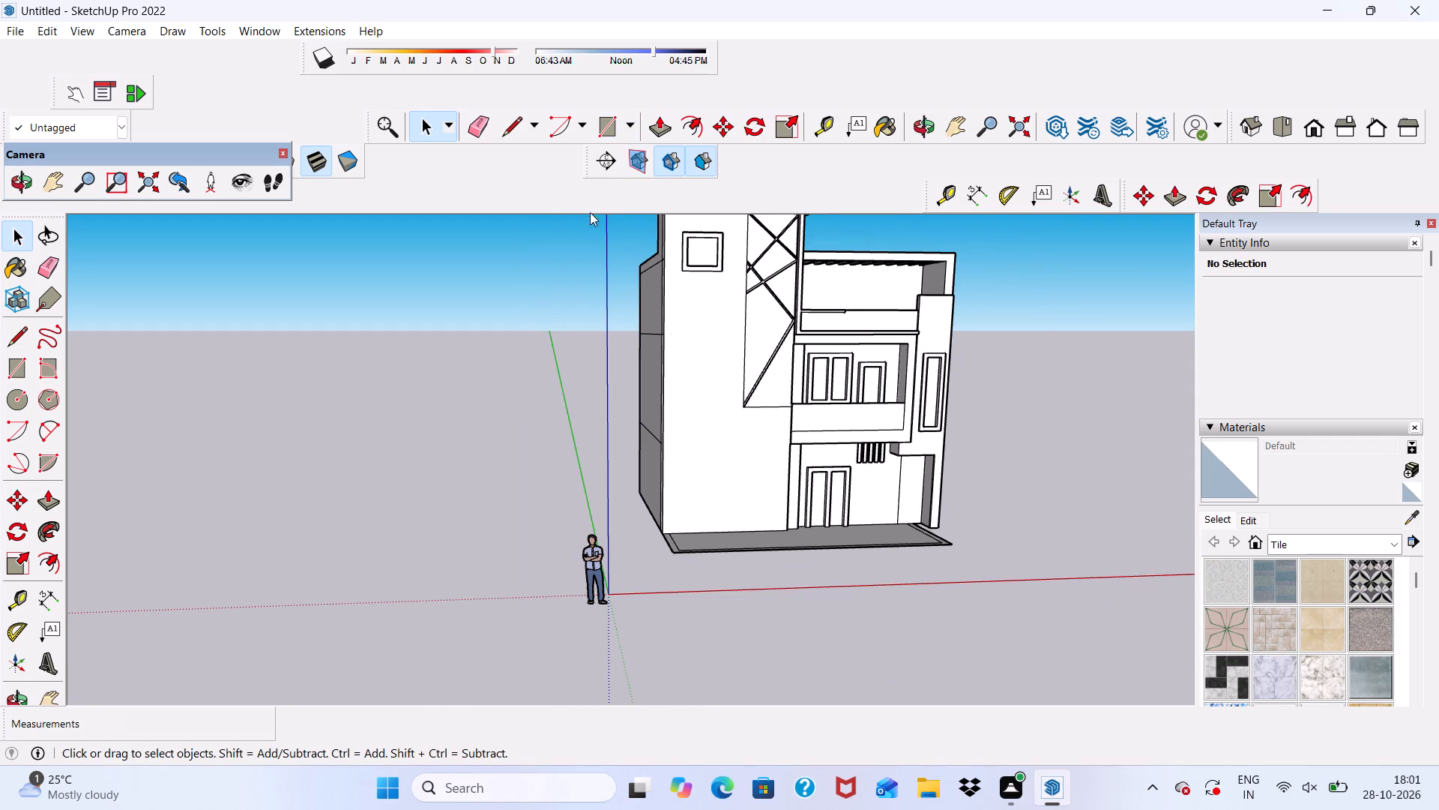
{"action": "scroll", "coordinate": [609, 265], "scroll_direction": "down", "scroll_amount": 3}
{"action": "middle_click_drag", "start_coordinate": [663, 312], "coordinate": [645, 292]}
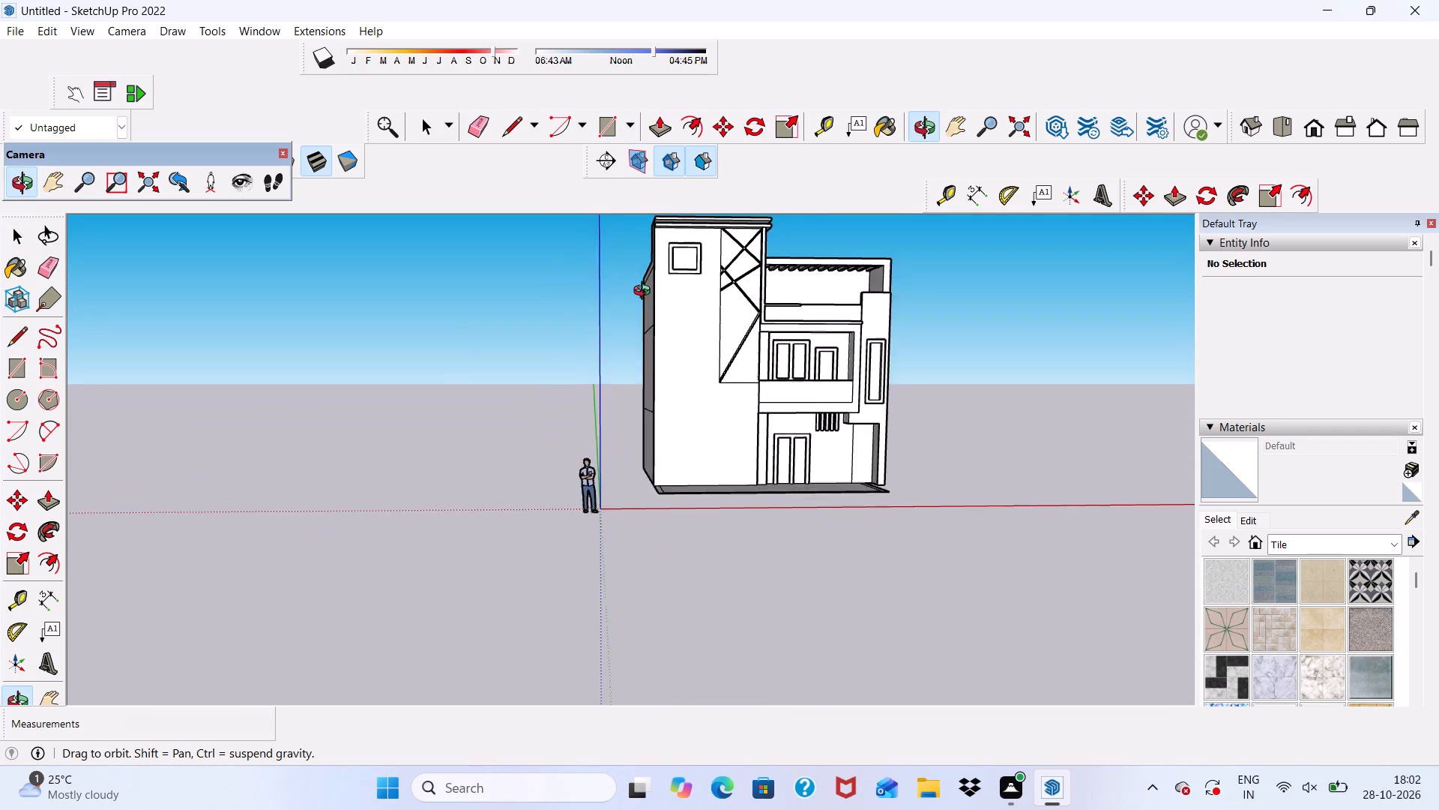
{"action": "middle_click_drag", "start_coordinate": [645, 292], "coordinate": [645, 295]}
{"action": "scroll", "coordinate": [688, 300], "scroll_direction": "up", "scroll_amount": 6}
{"action": "left_click", "coordinate": [633, 130]}
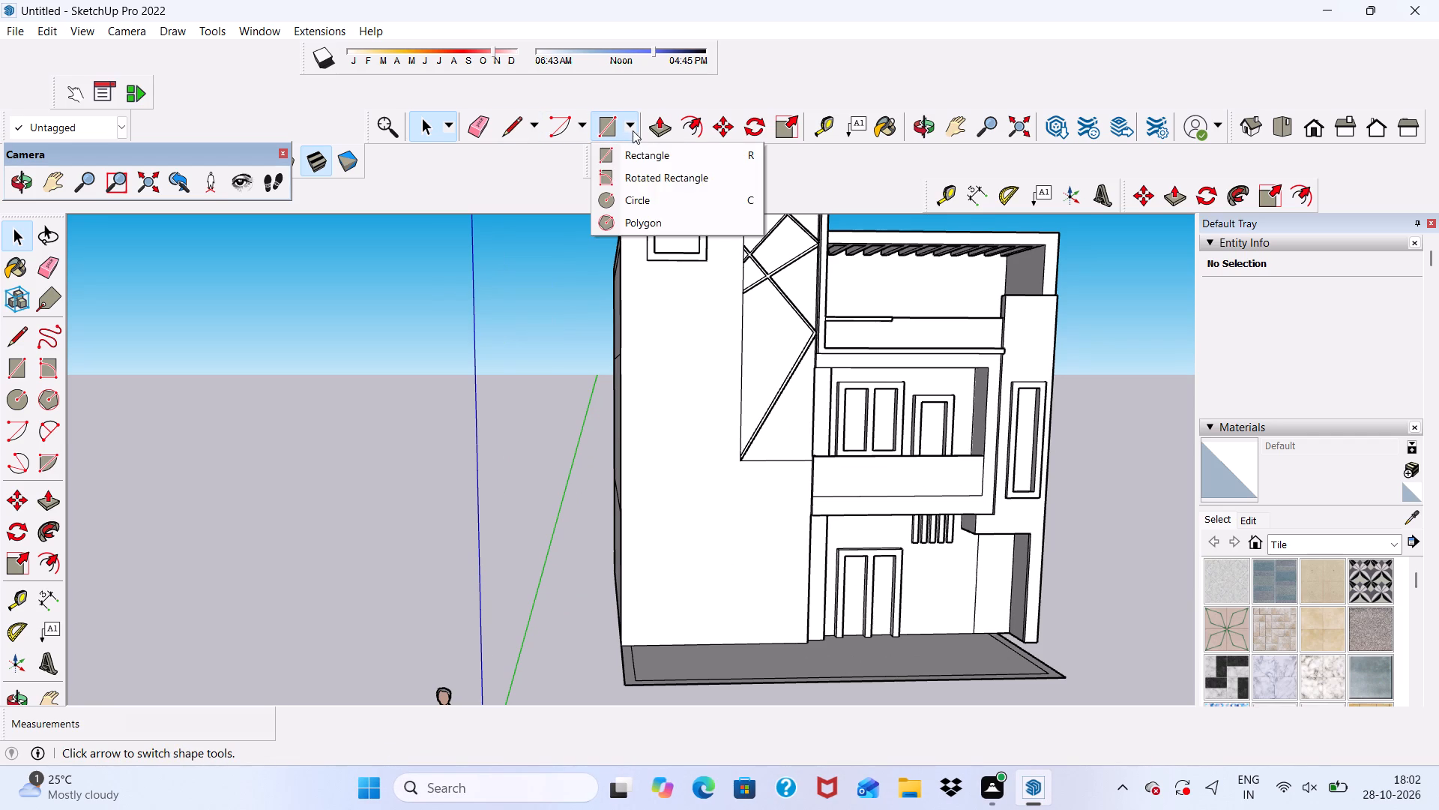
{"action": "scroll", "coordinate": [677, 239], "scroll_direction": "down", "scroll_amount": 2}
{"action": "middle_click_drag", "start_coordinate": [736, 315], "coordinate": [697, 307]}
{"action": "scroll", "coordinate": [707, 320], "scroll_direction": "up", "scroll_amount": 3}
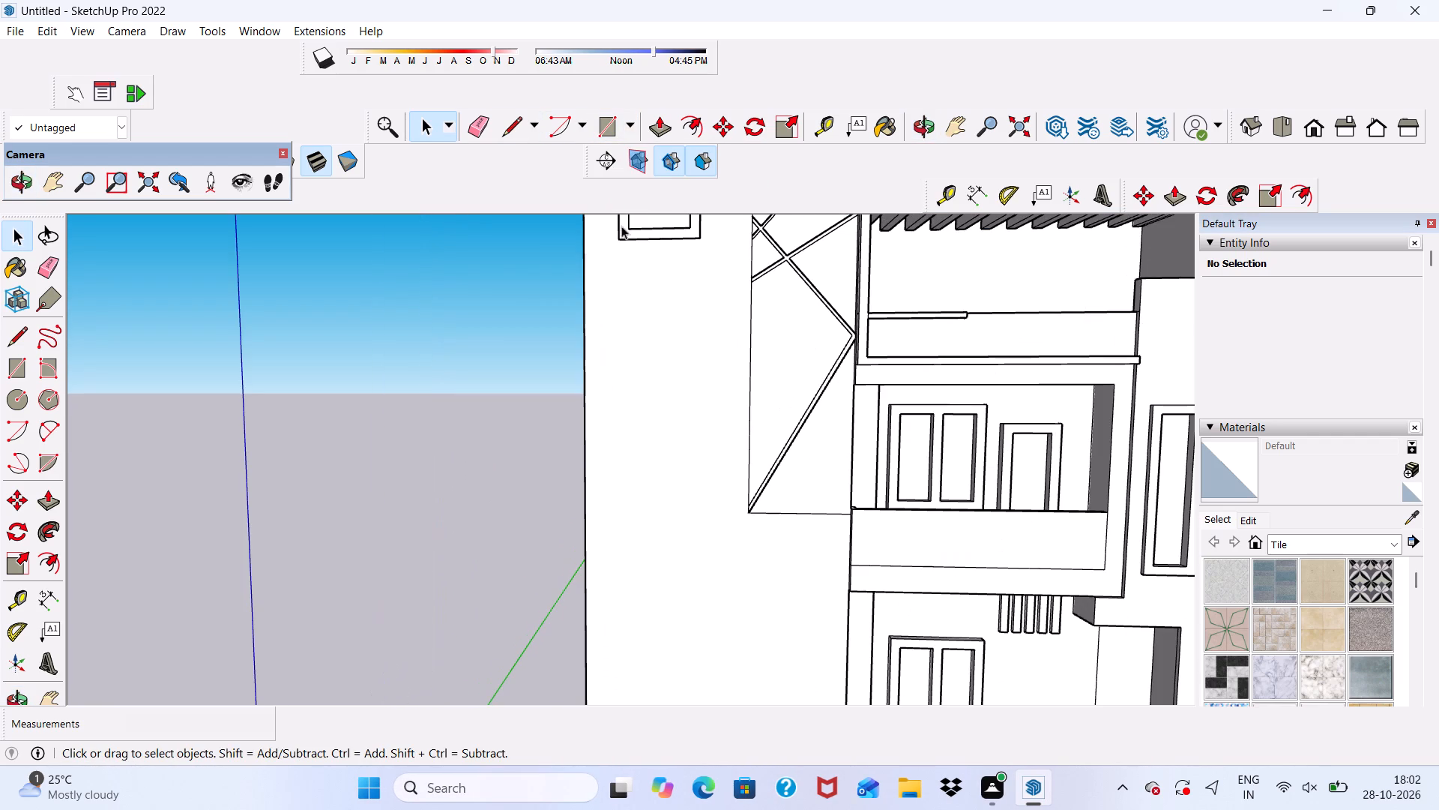
{"action": "left_click", "coordinate": [603, 127]}
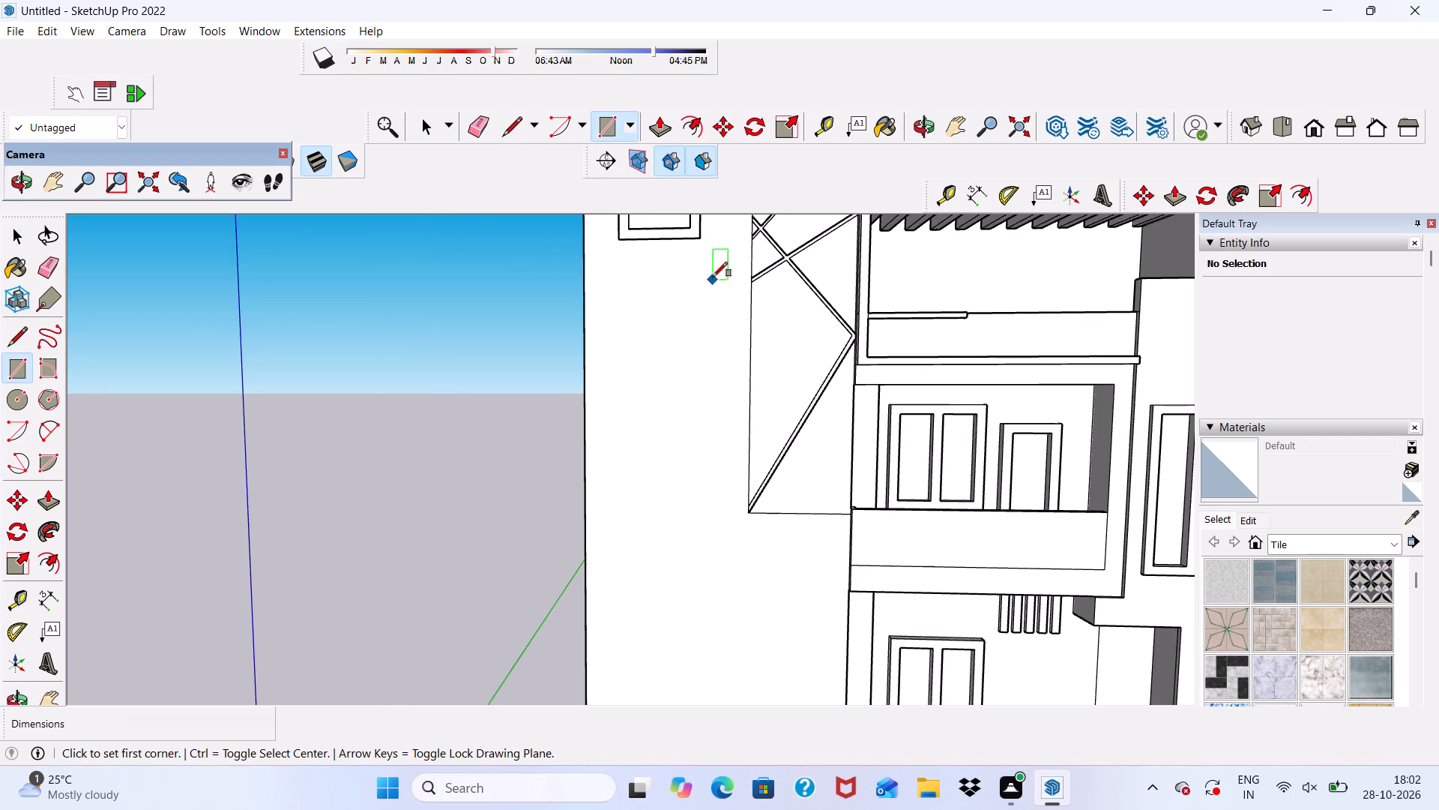
{"action": "left_click", "coordinate": [708, 277]}
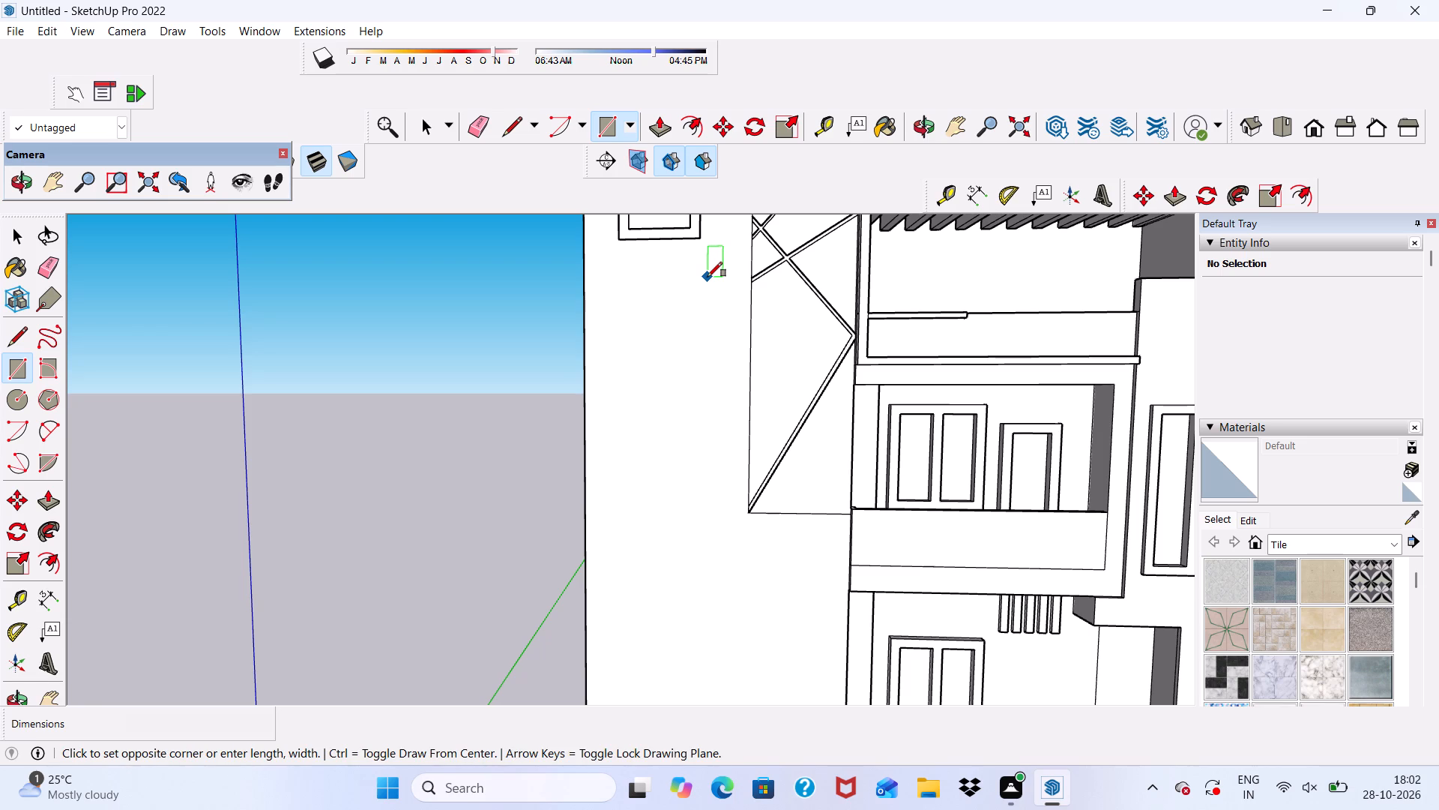
{"action": "scroll", "coordinate": [603, 335], "scroll_direction": "up", "scroll_amount": 2}
{"action": "scroll", "coordinate": [676, 363], "scroll_direction": "down", "scroll_amount": 1}
{"action": "scroll", "coordinate": [582, 249], "scroll_direction": "down", "scroll_amount": 7}
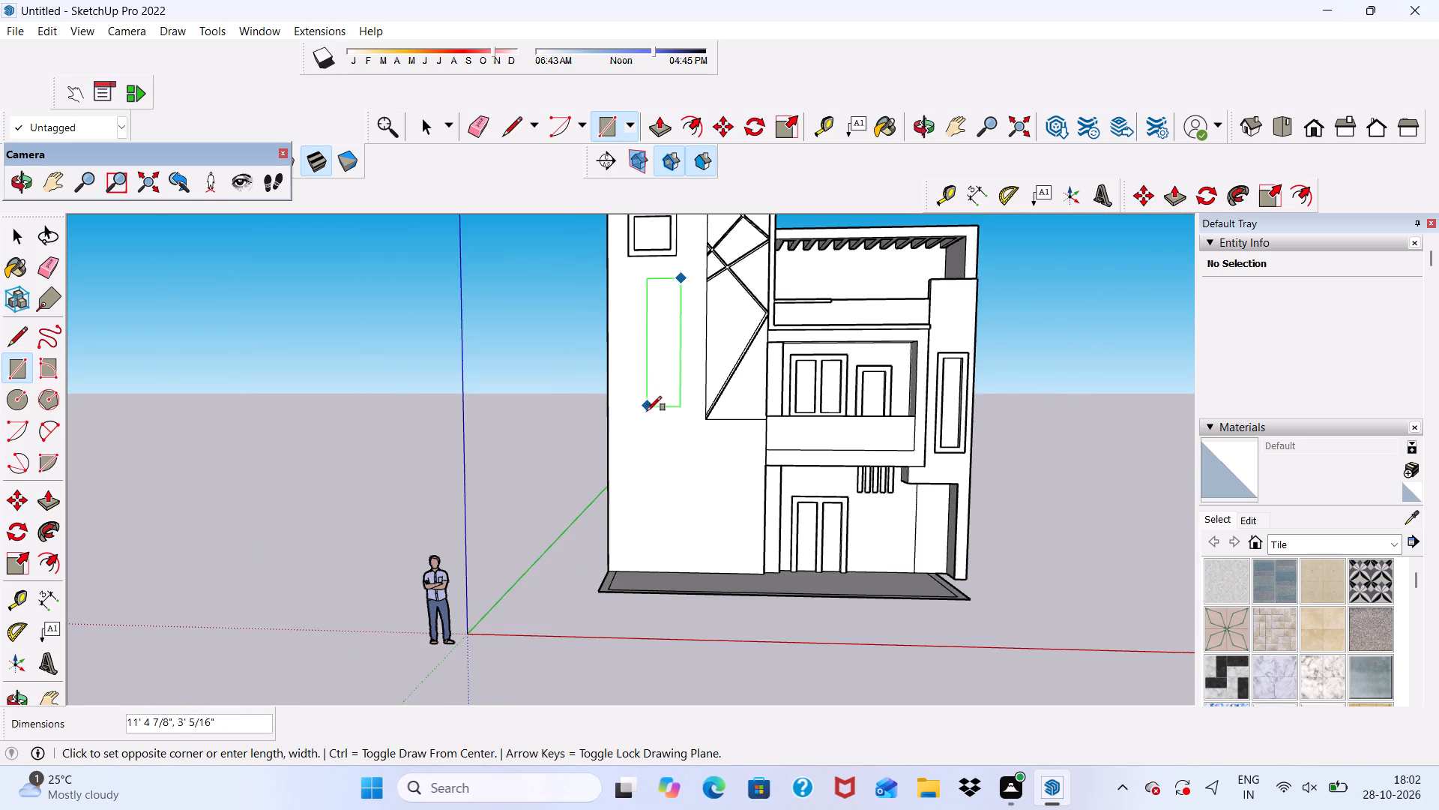
{"action": "scroll", "coordinate": [647, 451], "scroll_direction": "up", "scroll_amount": 3}
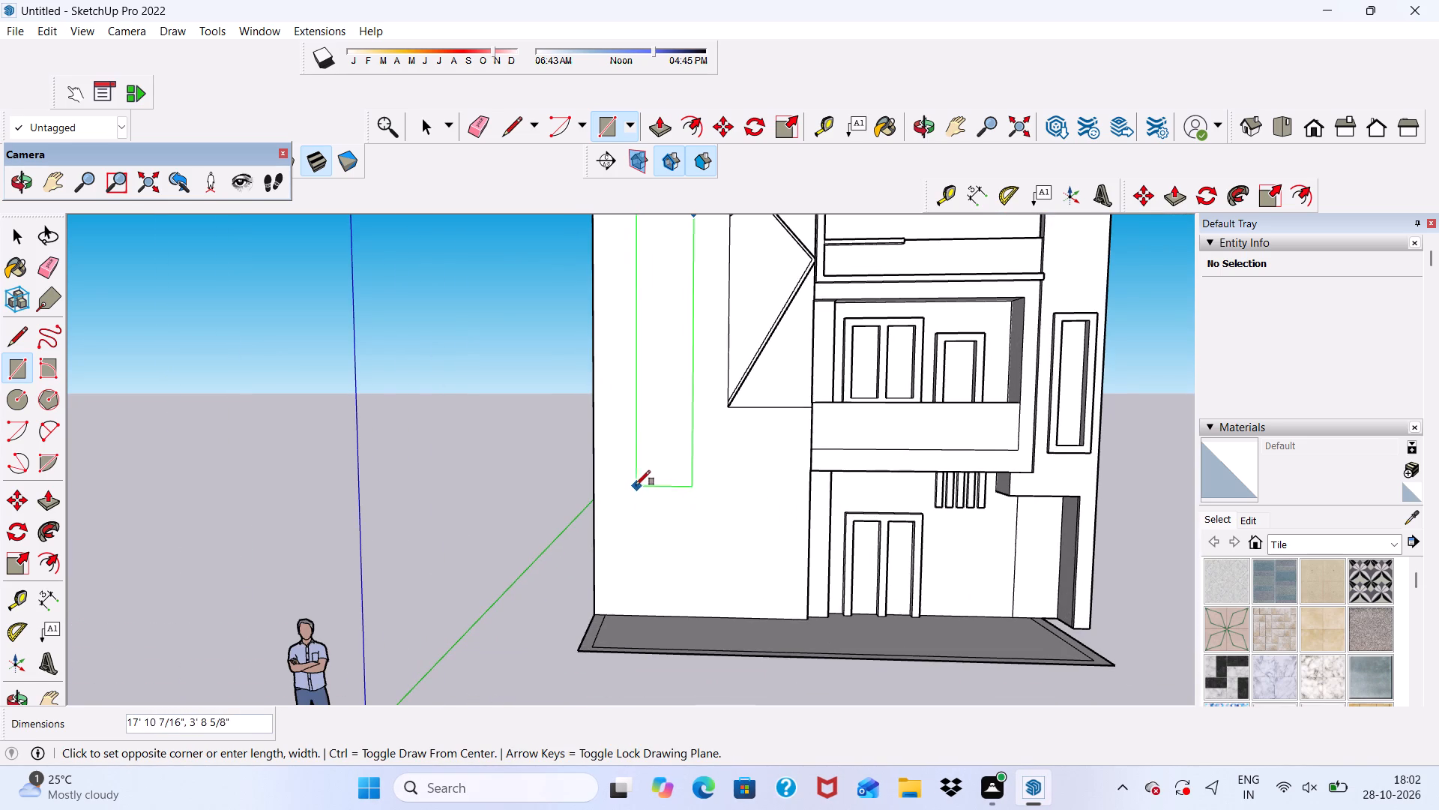
{"action": "left_click", "coordinate": [627, 443]}
Offset the tall rectangle's edges outward about 6 3/8" to form a border frame.
{"action": "left_click", "coordinate": [690, 121]}
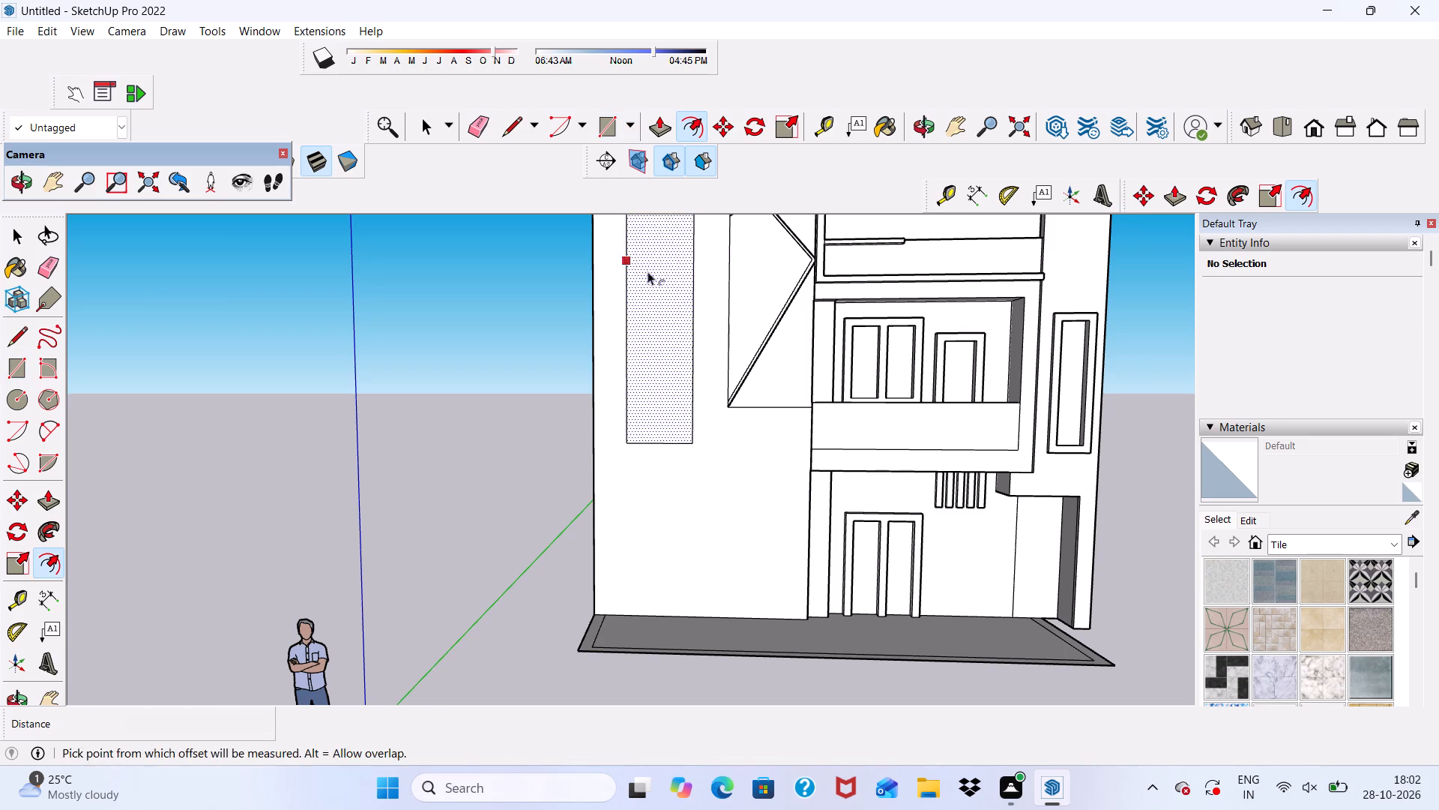
{"action": "left_click", "coordinate": [639, 284]}
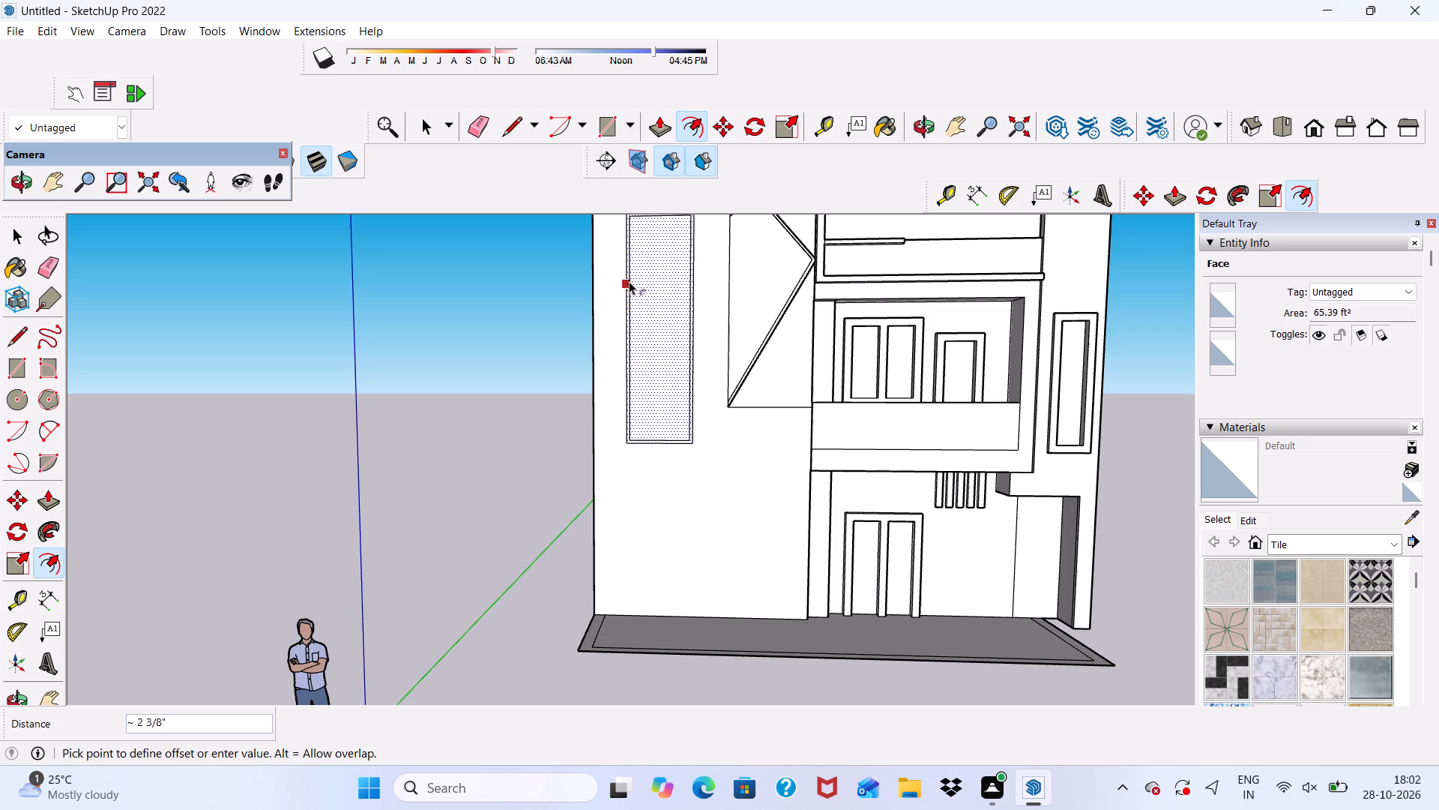
{"action": "scroll", "coordinate": [609, 268], "scroll_direction": "down", "scroll_amount": 8}
{"action": "scroll", "coordinate": [666, 302], "scroll_direction": "up", "scroll_amount": 3}
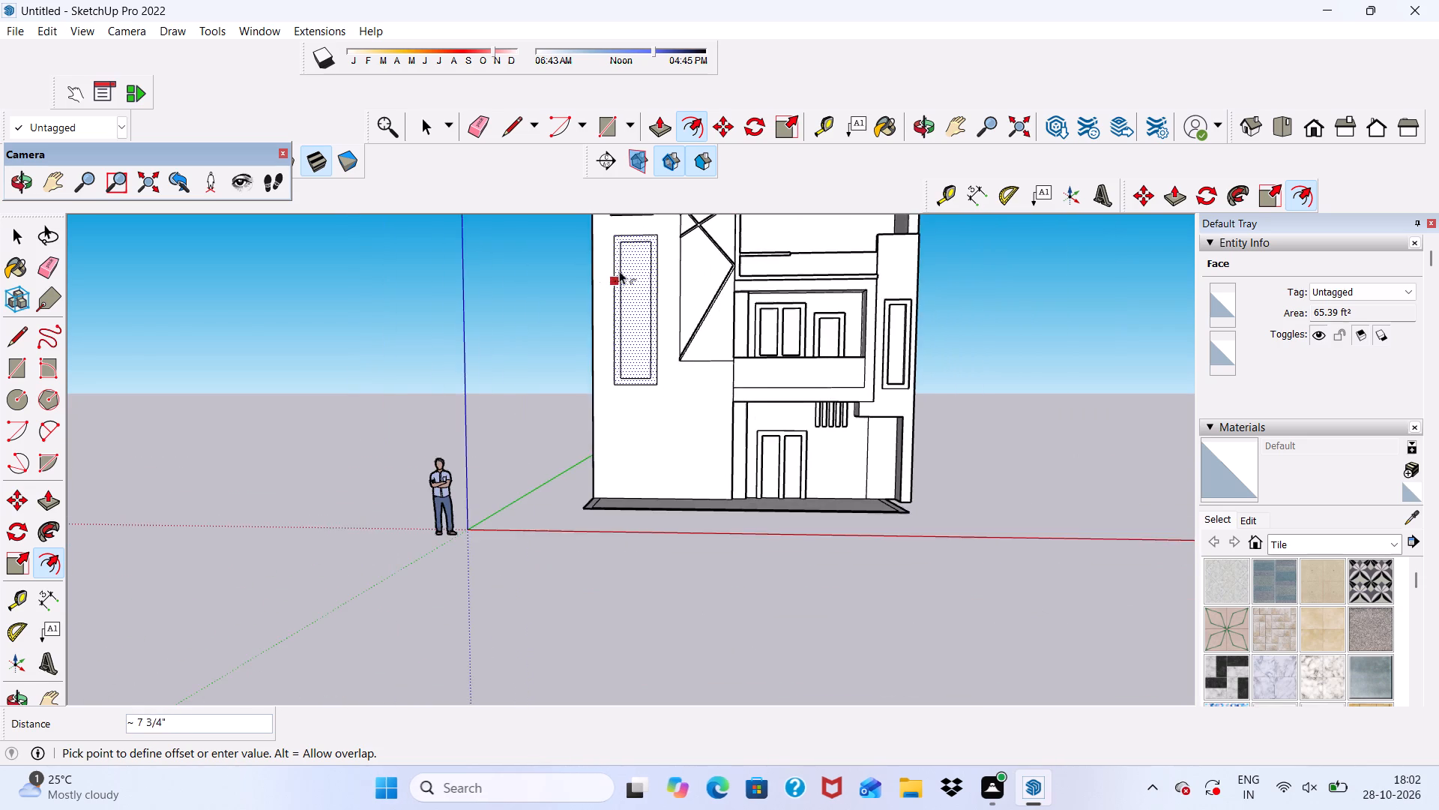
{"action": "scroll", "coordinate": [624, 270], "scroll_direction": "up", "scroll_amount": 6}
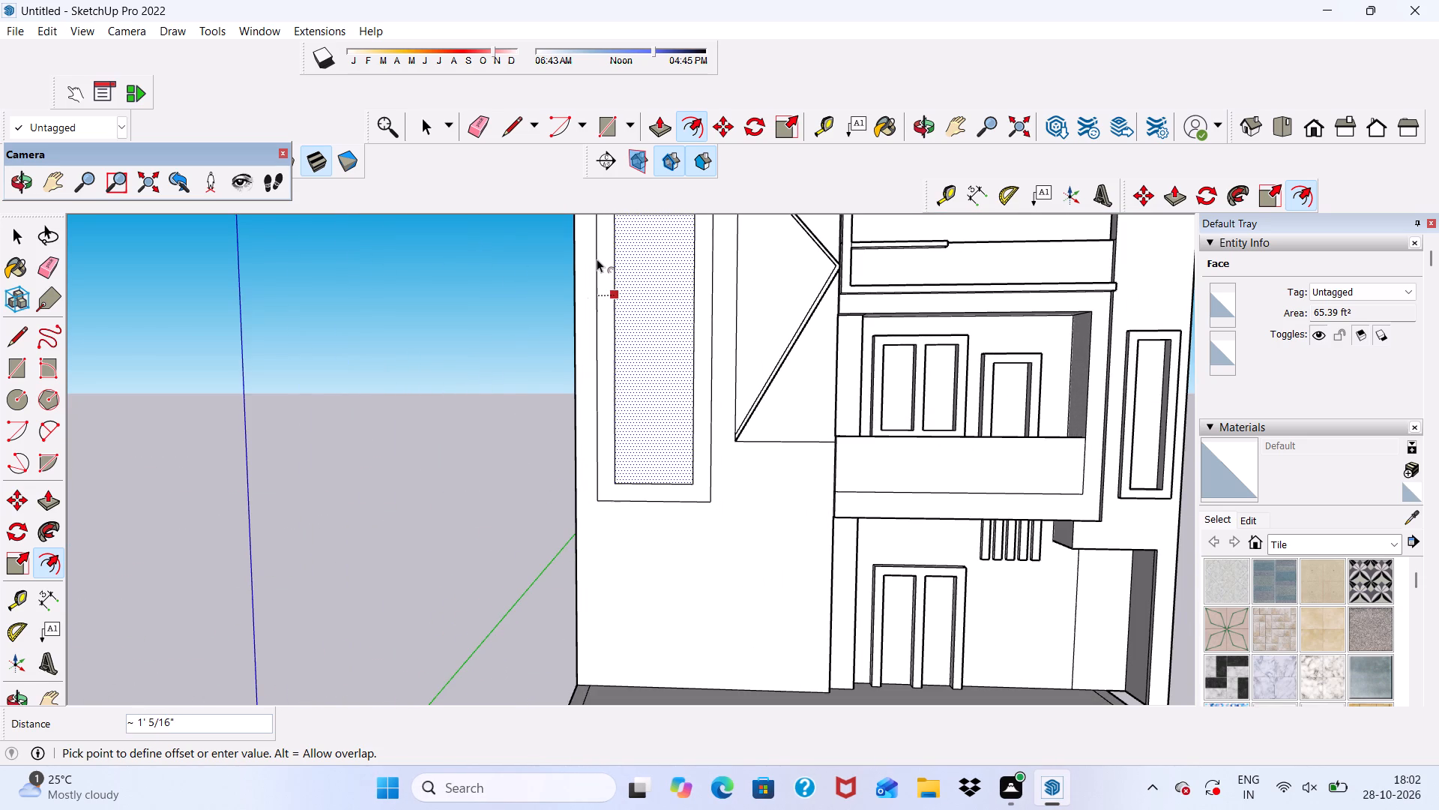
{"action": "left_click", "coordinate": [603, 259]}
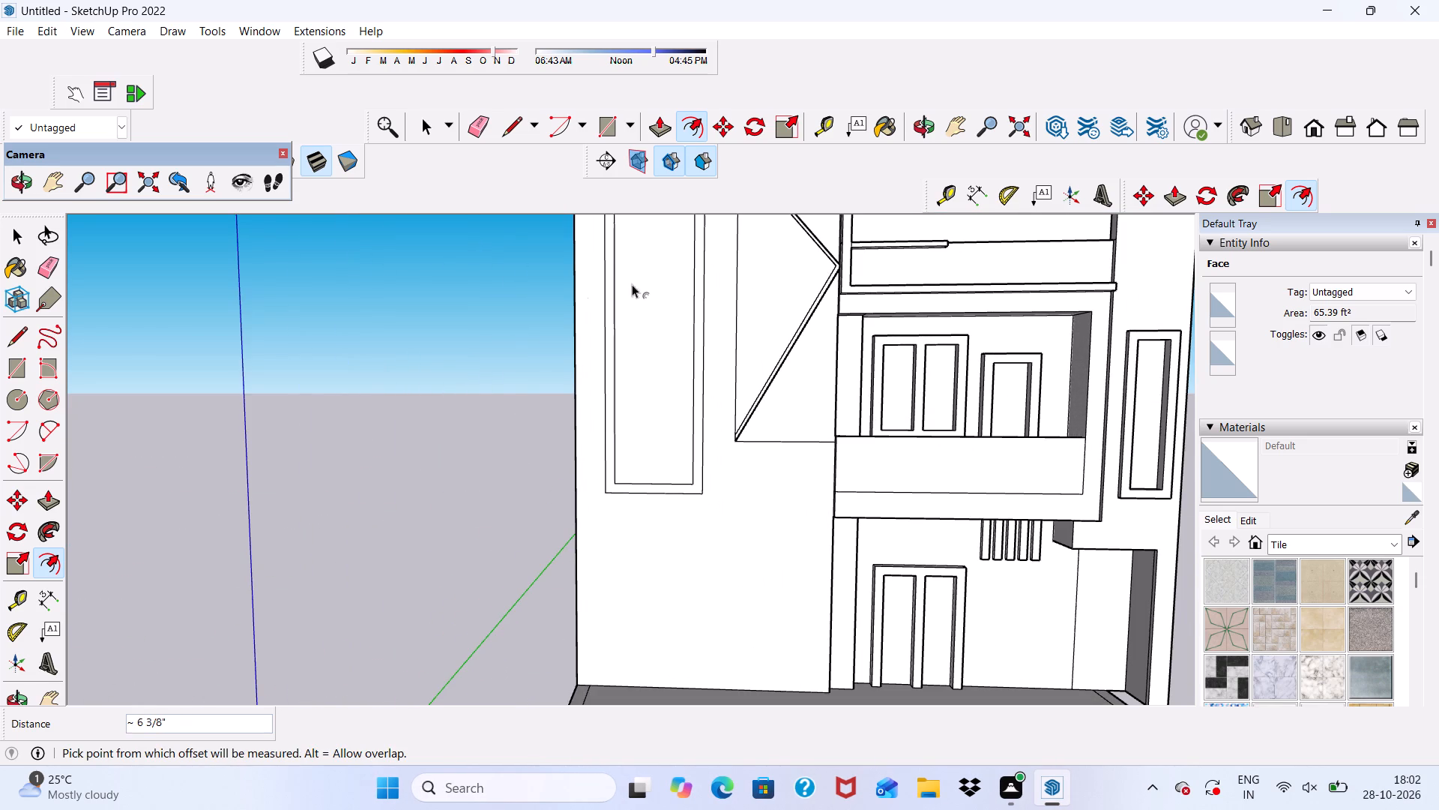
Draw a second vertical rectangle about 9' 7" tall and 4' 6" wide beneath the tall frame, ending just above the base slab.
{"action": "scroll", "coordinate": [734, 271], "scroll_direction": "down", "scroll_amount": 4}
{"action": "scroll", "coordinate": [819, 365], "scroll_direction": "up", "scroll_amount": 1}
{"action": "middle_click_drag", "start_coordinate": [820, 364], "coordinate": [841, 352]}
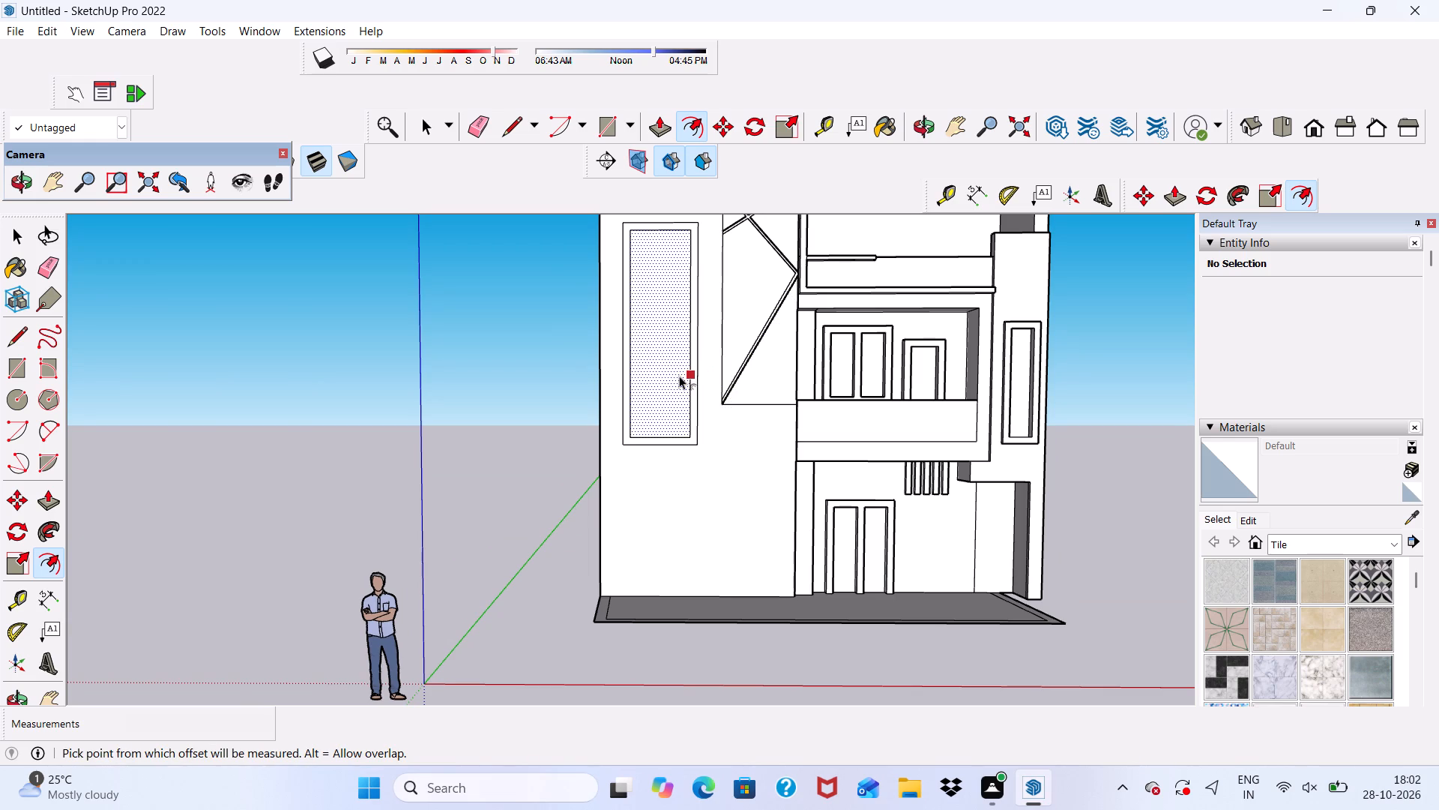
{"action": "left_click", "coordinate": [609, 130]}
{"action": "scroll", "coordinate": [679, 318], "scroll_direction": "down", "scroll_amount": 2}
{"action": "scroll", "coordinate": [690, 379], "scroll_direction": "down", "scroll_amount": 1}
{"action": "middle_click_drag", "start_coordinate": [691, 382], "coordinate": [688, 347]}
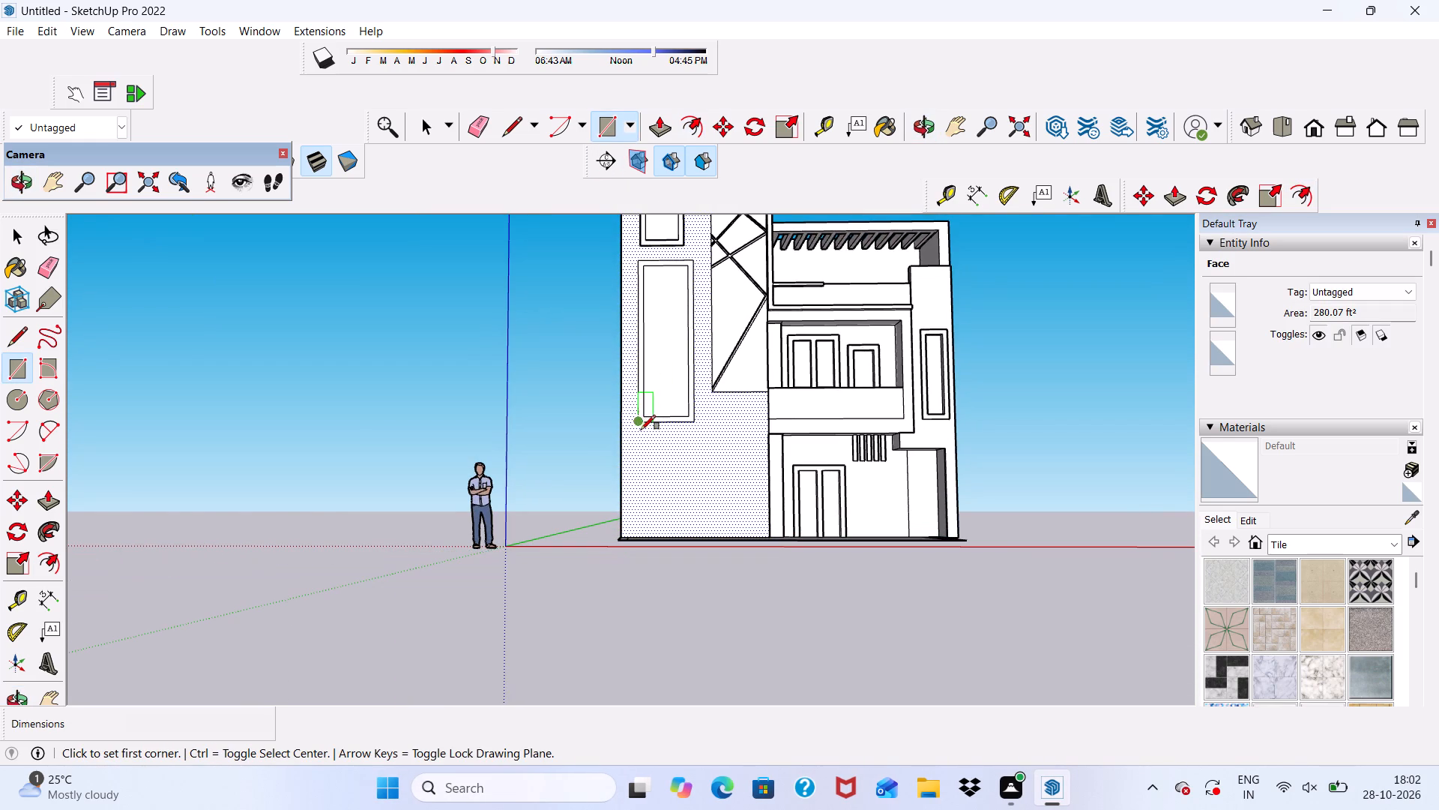
{"action": "scroll", "coordinate": [640, 460], "scroll_direction": "up", "scroll_amount": 4}
{"action": "scroll", "coordinate": [612, 405], "scroll_direction": "down", "scroll_amount": 4}
{"action": "middle_click_drag", "start_coordinate": [655, 462], "coordinate": [657, 463]}
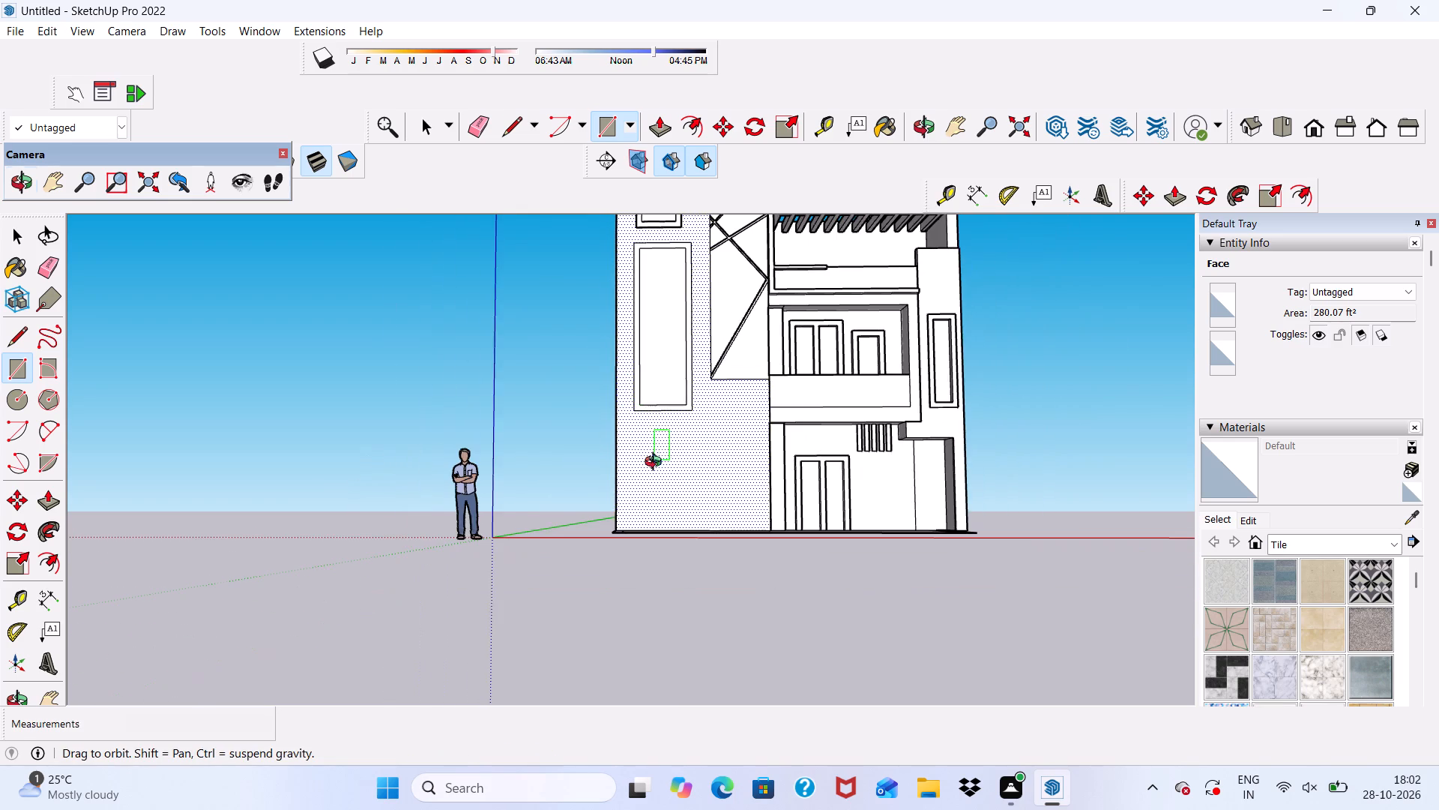
{"action": "middle_click_drag", "start_coordinate": [657, 463], "coordinate": [676, 466]}
{"action": "scroll", "coordinate": [521, 436], "scroll_direction": "up", "scroll_amount": 2}
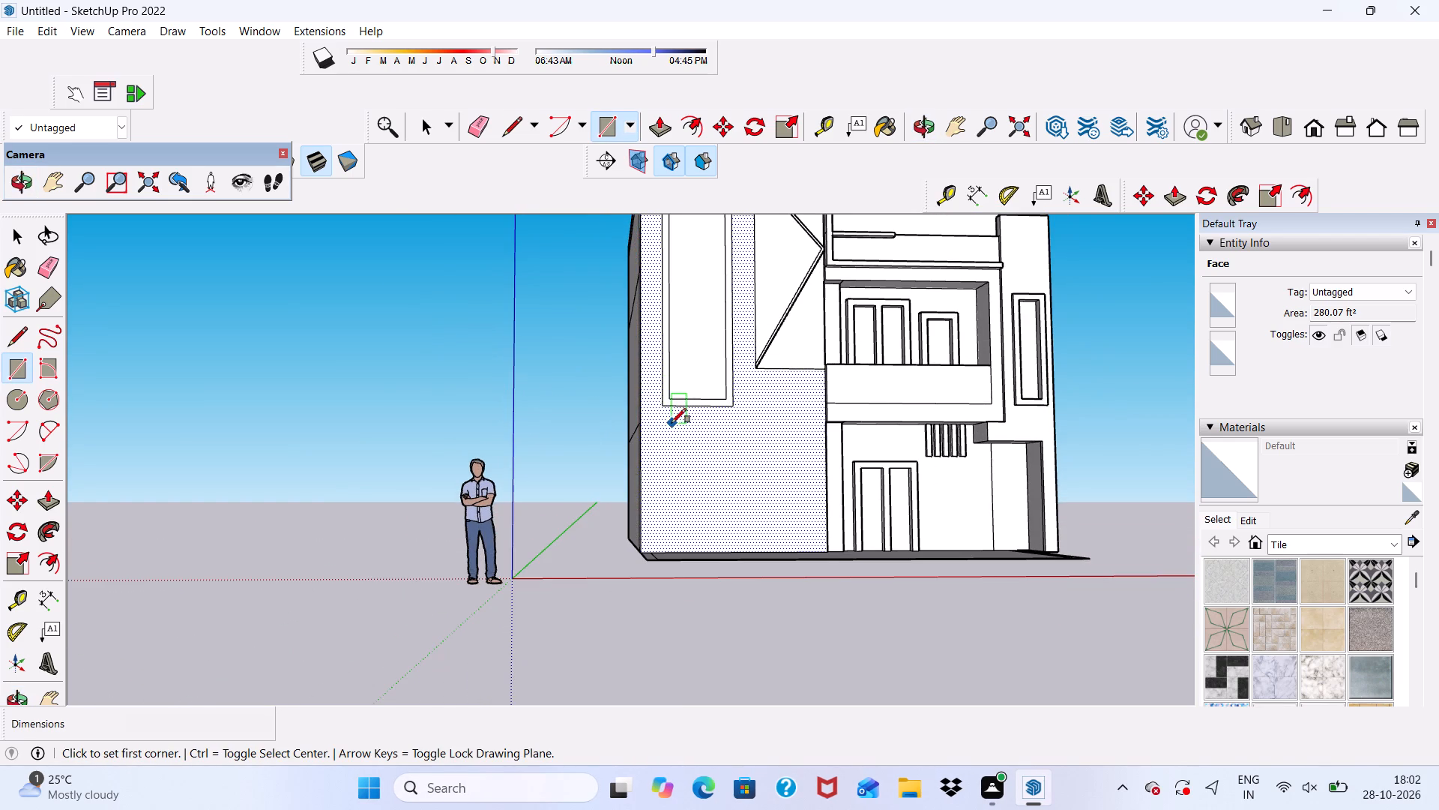
{"action": "middle_click_drag", "start_coordinate": [672, 423], "coordinate": [630, 380]}
{"action": "scroll", "coordinate": [671, 460], "scroll_direction": "up", "scroll_amount": 3}
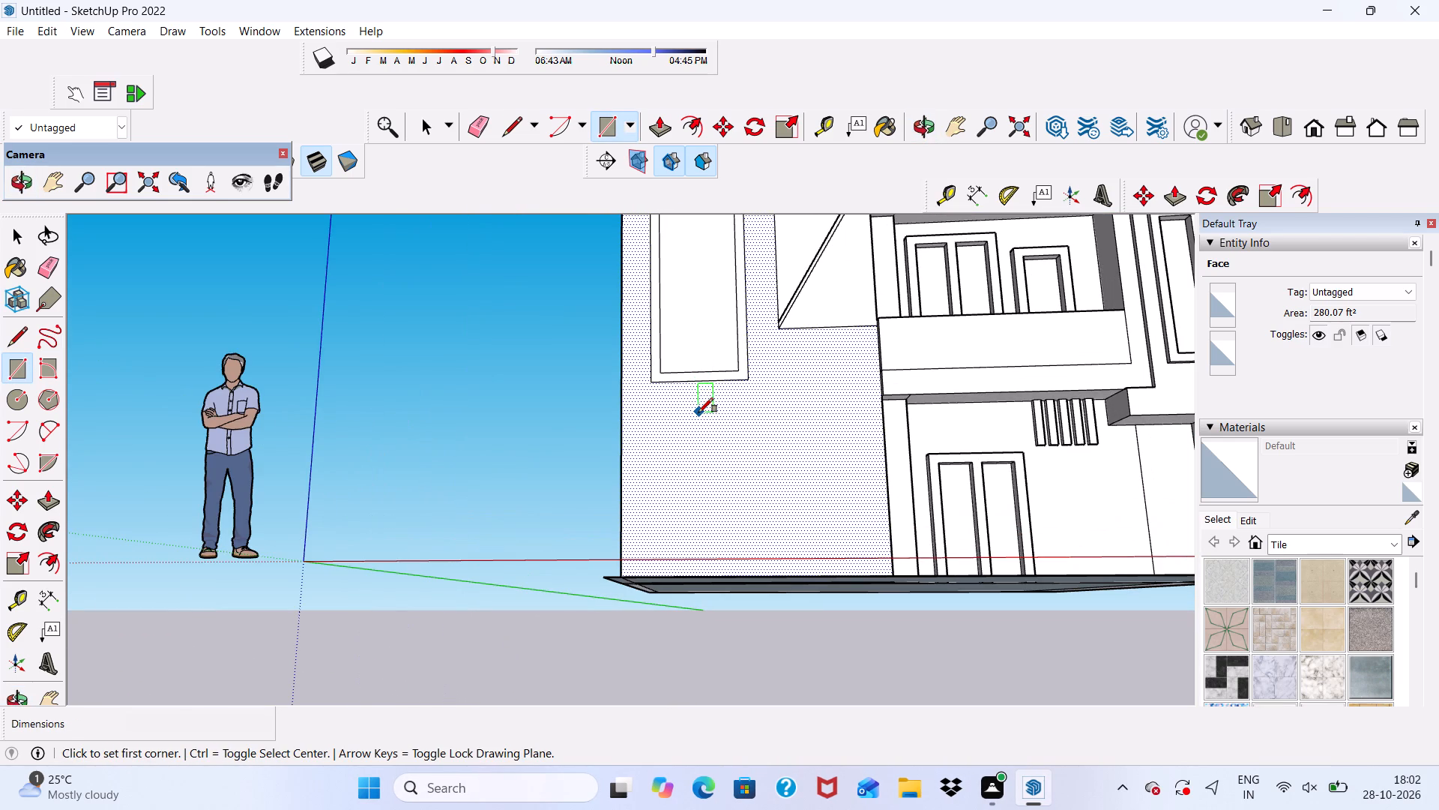
{"action": "scroll", "coordinate": [688, 409], "scroll_direction": "up", "scroll_amount": 5}
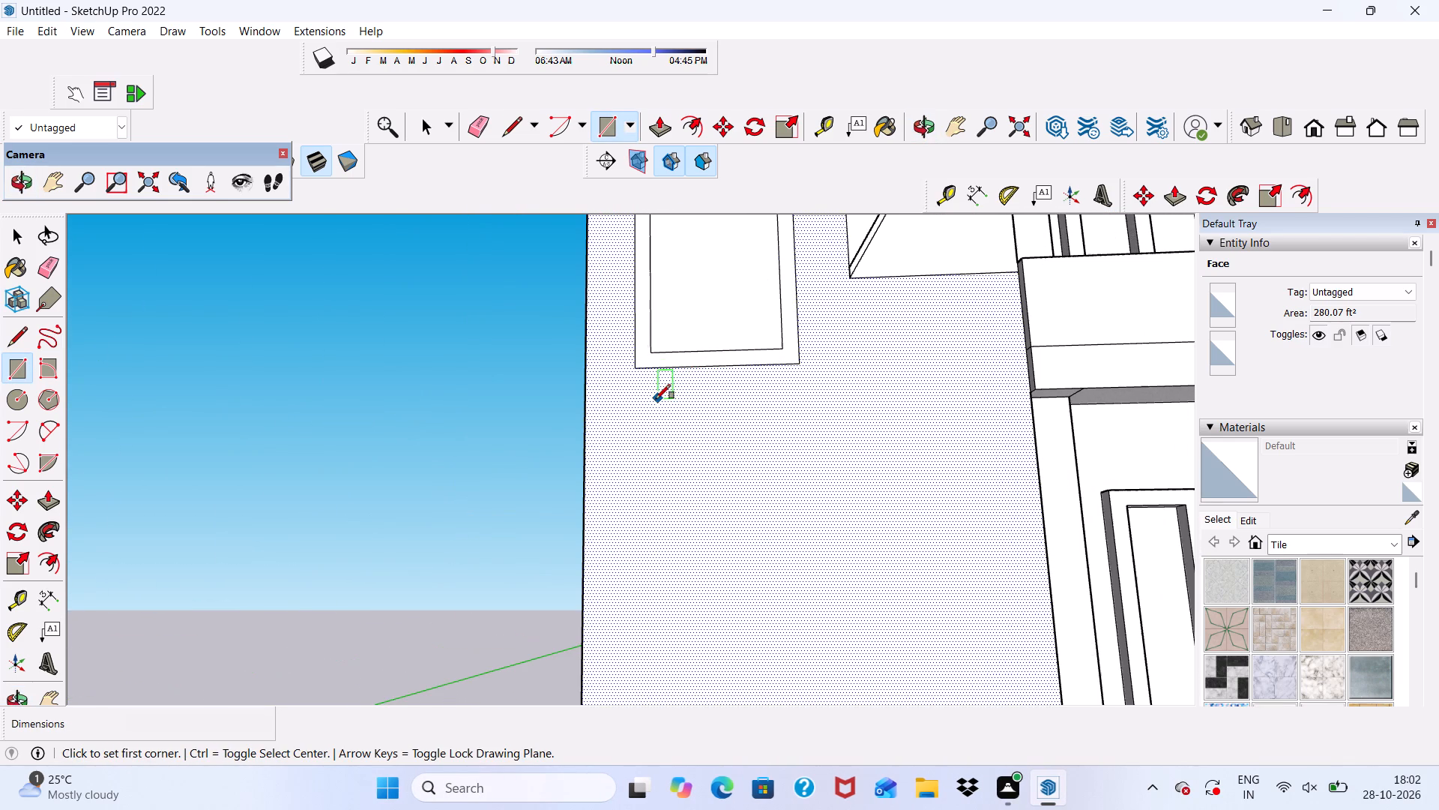
{"action": "left_click", "coordinate": [638, 410]}
{"action": "scroll", "coordinate": [701, 442], "scroll_direction": "down", "scroll_amount": 3}
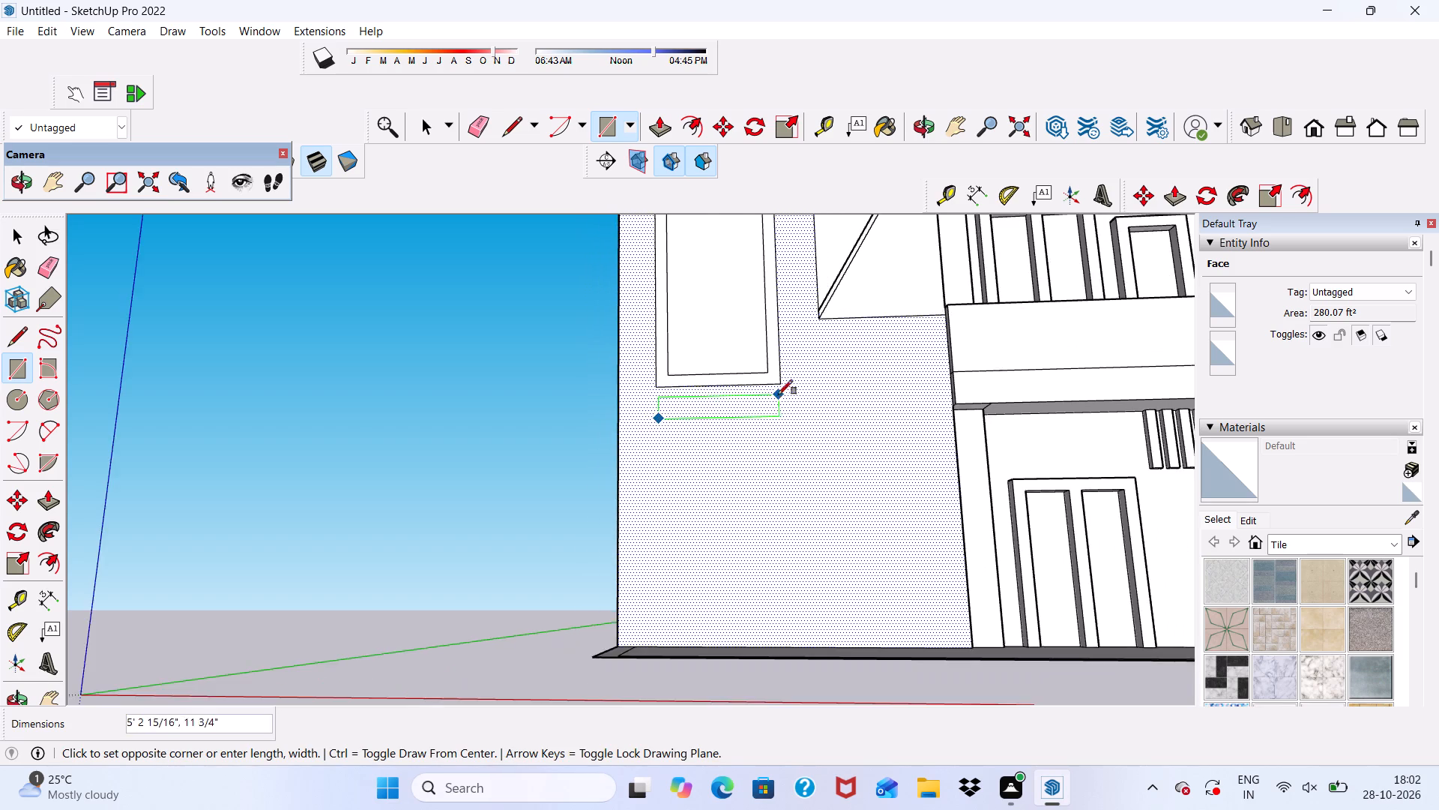
{"action": "scroll", "coordinate": [775, 427], "scroll_direction": "down", "scroll_amount": 4}
{"action": "scroll", "coordinate": [798, 552], "scroll_direction": "up", "scroll_amount": 1}
{"action": "scroll", "coordinate": [798, 552], "scroll_direction": "down", "scroll_amount": 1}
{"action": "middle_click_drag", "start_coordinate": [801, 556], "coordinate": [779, 599]}
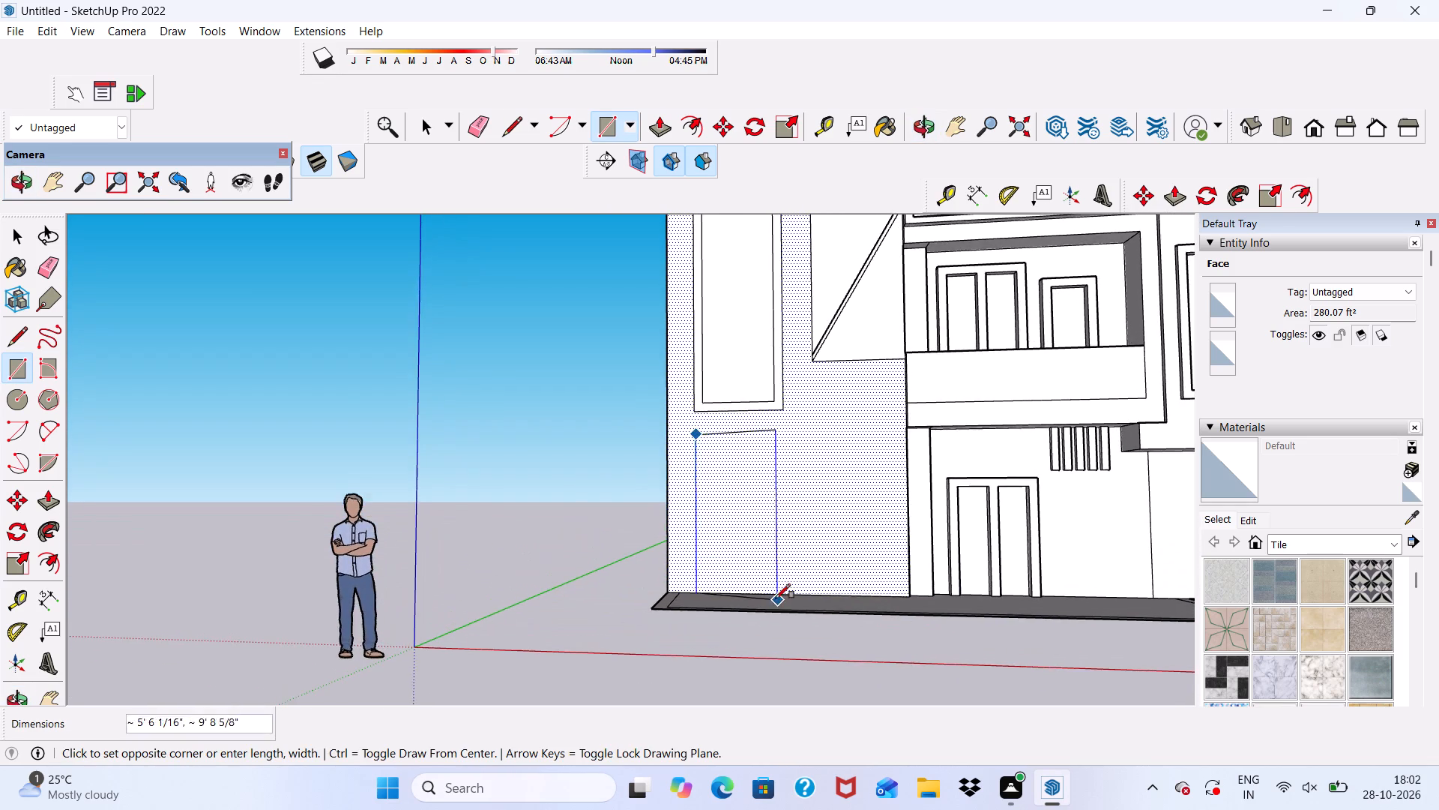
{"action": "scroll", "coordinate": [775, 589], "scroll_direction": "up", "scroll_amount": 8}
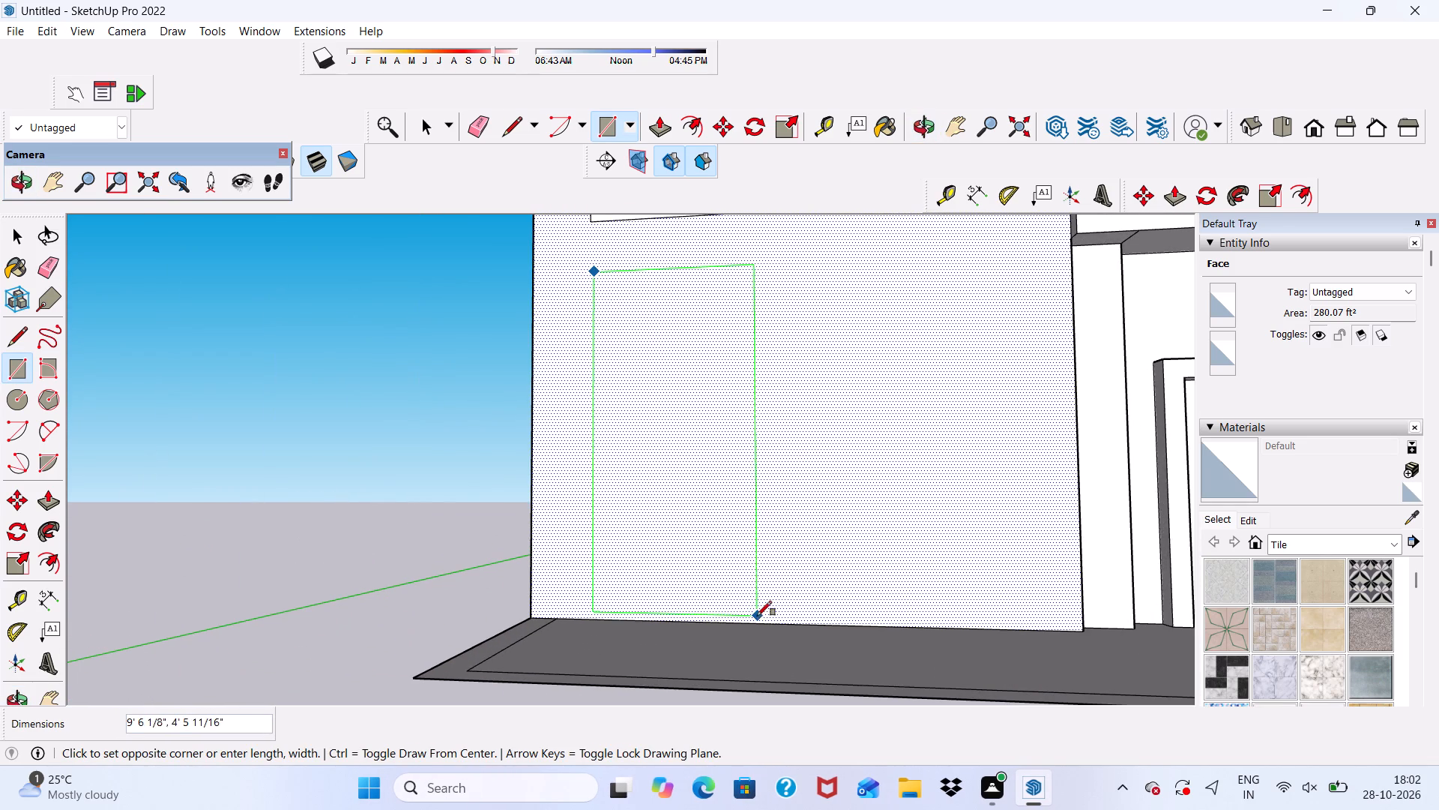
{"action": "left_click", "coordinate": [758, 618]}
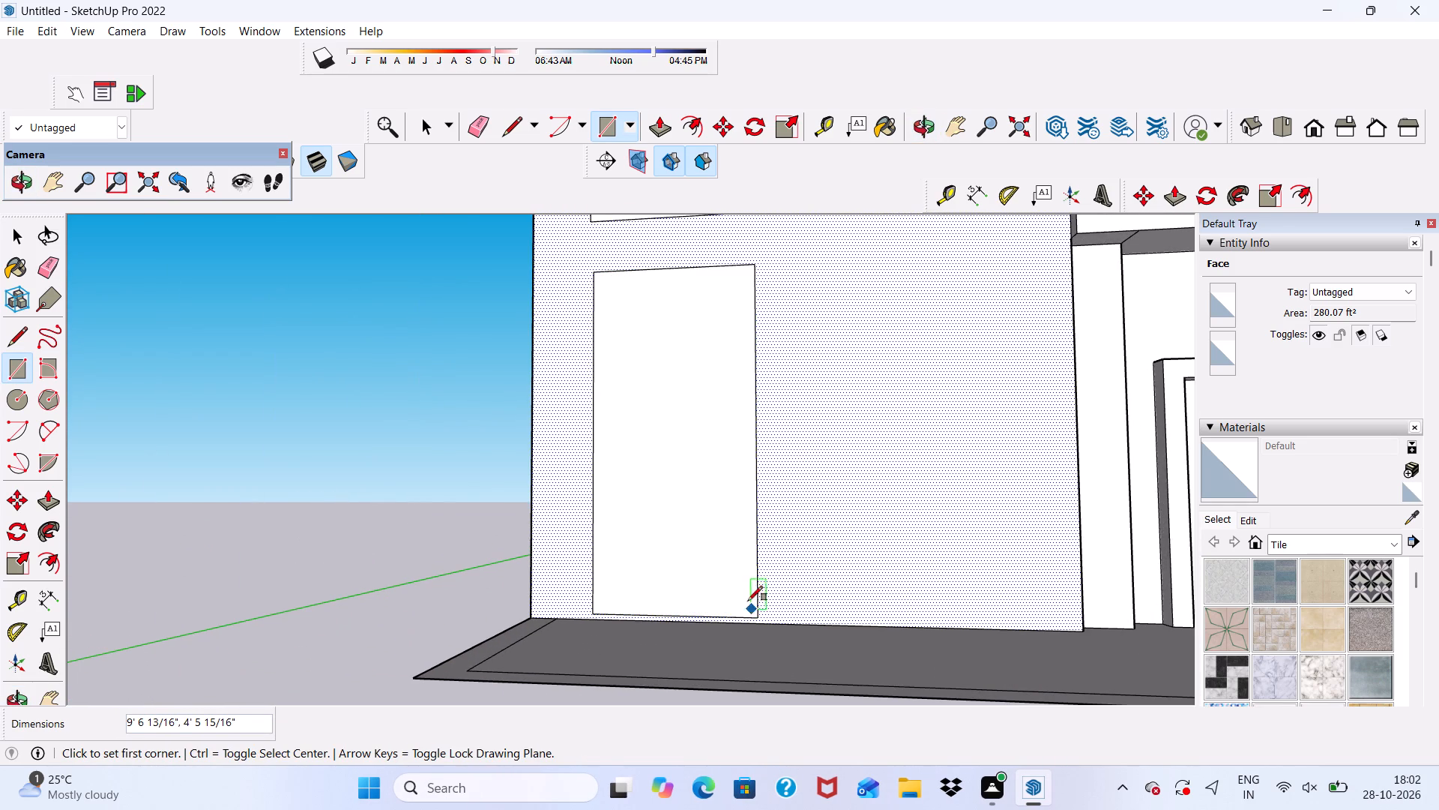
Recess the lower rectangle's face slightly into the front wall with Push/Pull.
{"action": "left_click", "coordinate": [657, 124]}
{"action": "key", "text": "space"}
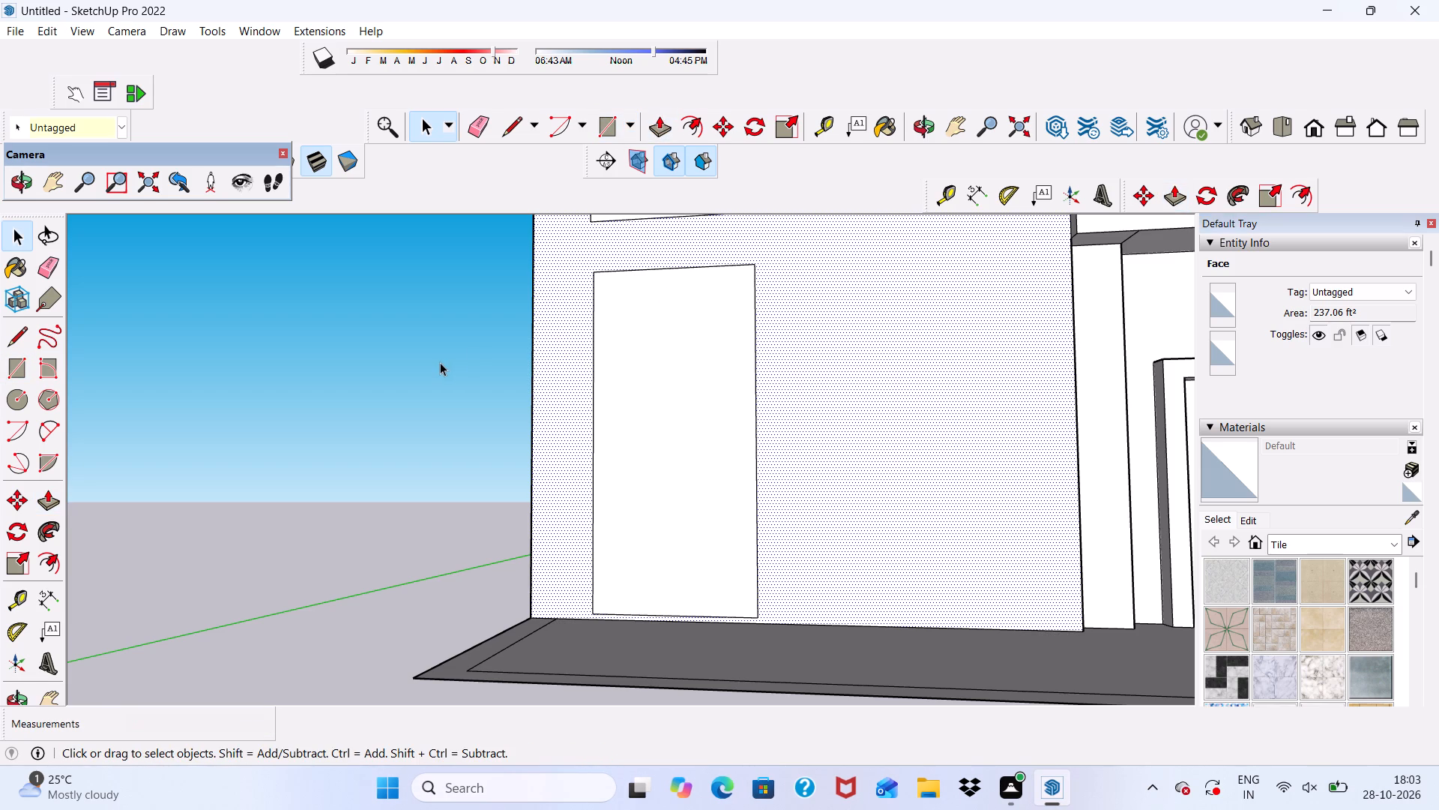
{"action": "left_click", "coordinate": [440, 362]}
{"action": "left_click", "coordinate": [666, 118]}
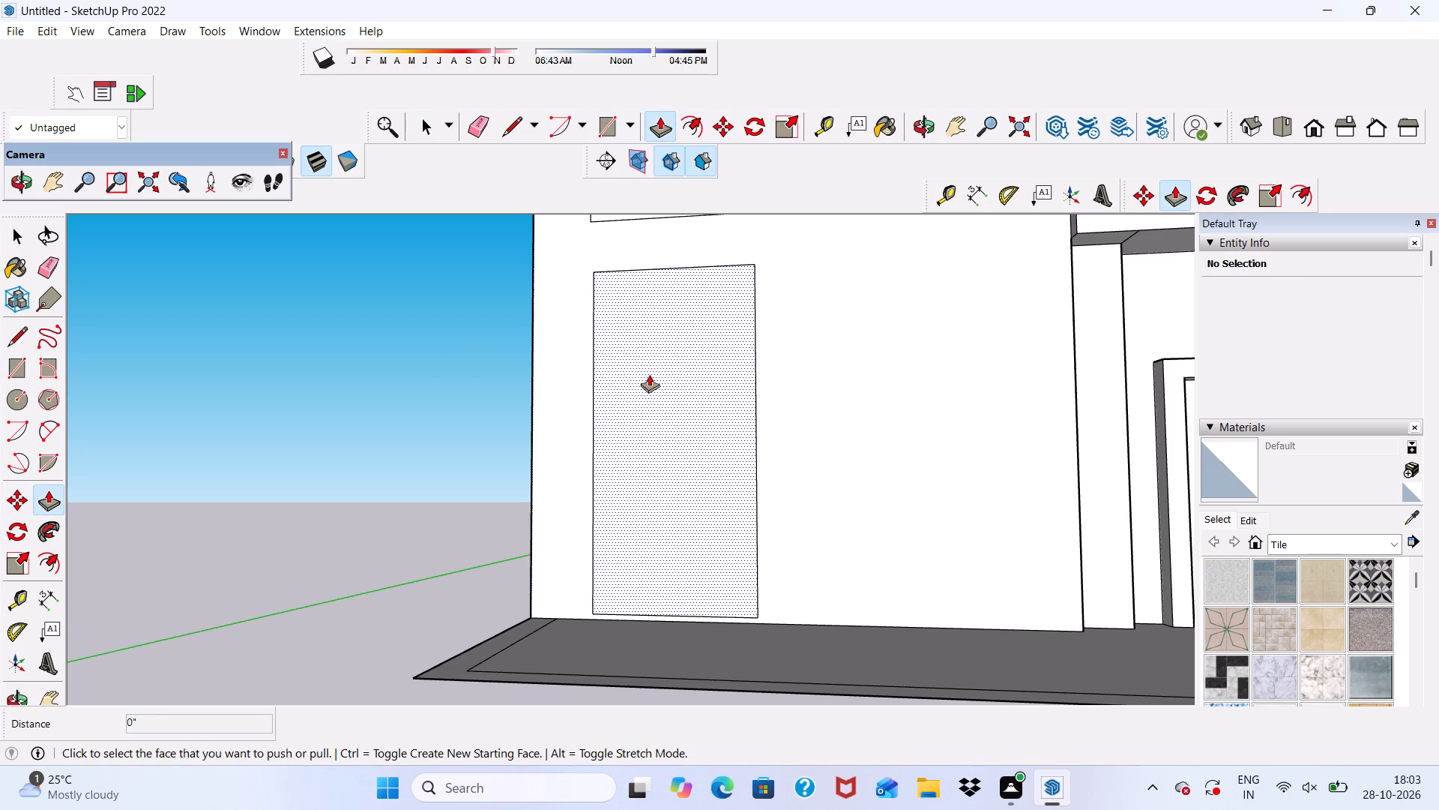
{"action": "left_click", "coordinate": [649, 374]}
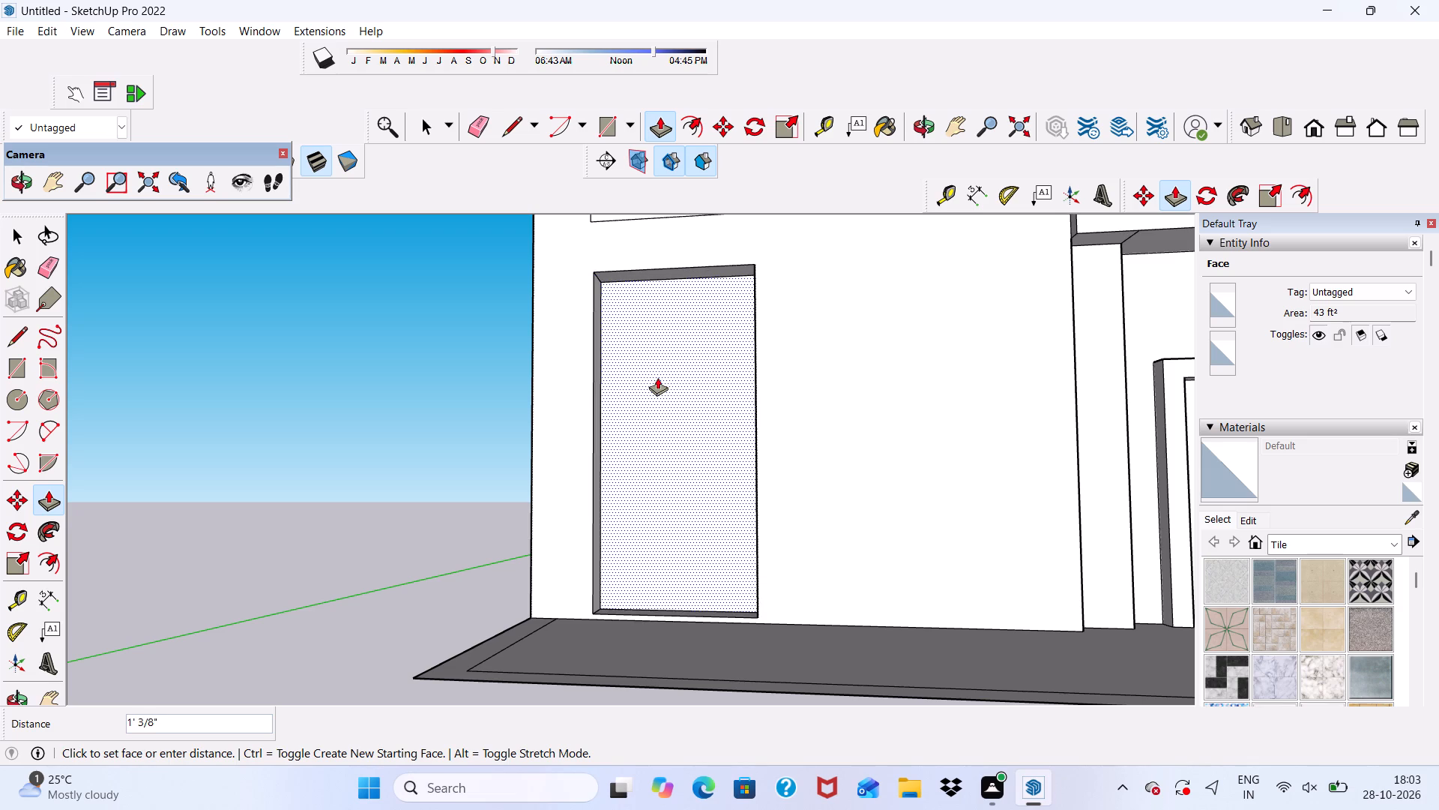
{"action": "scroll", "coordinate": [607, 364], "scroll_direction": "down", "scroll_amount": 4}
{"action": "middle_click_drag", "start_coordinate": [632, 386], "coordinate": [696, 399]}
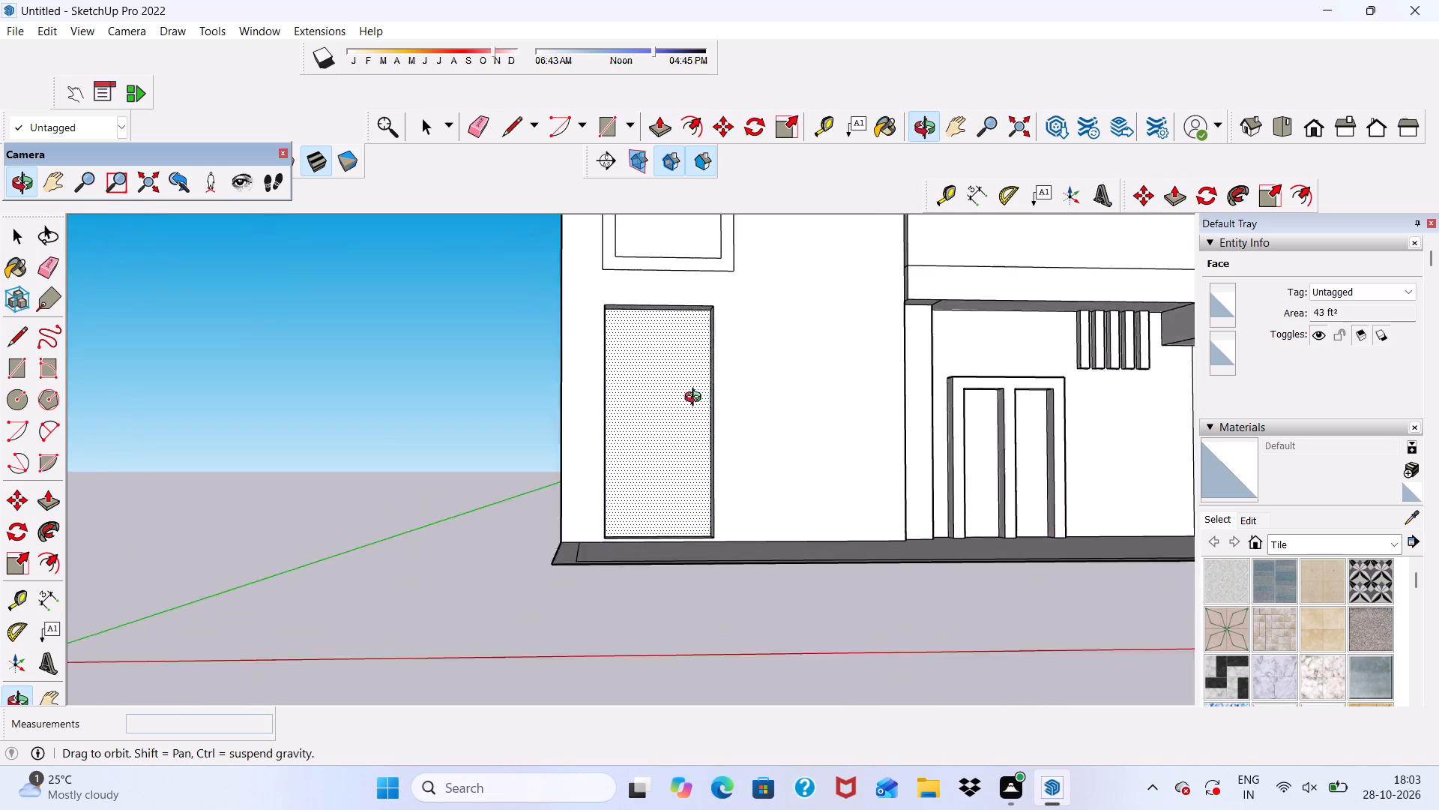
{"action": "middle_click_drag", "start_coordinate": [696, 399], "coordinate": [672, 410]}
{"action": "scroll", "coordinate": [641, 415], "scroll_direction": "up", "scroll_amount": 5}
{"action": "middle_click_drag", "start_coordinate": [624, 409], "coordinate": [622, 523]}
{"action": "scroll", "coordinate": [618, 523], "scroll_direction": "up", "scroll_amount": 1}
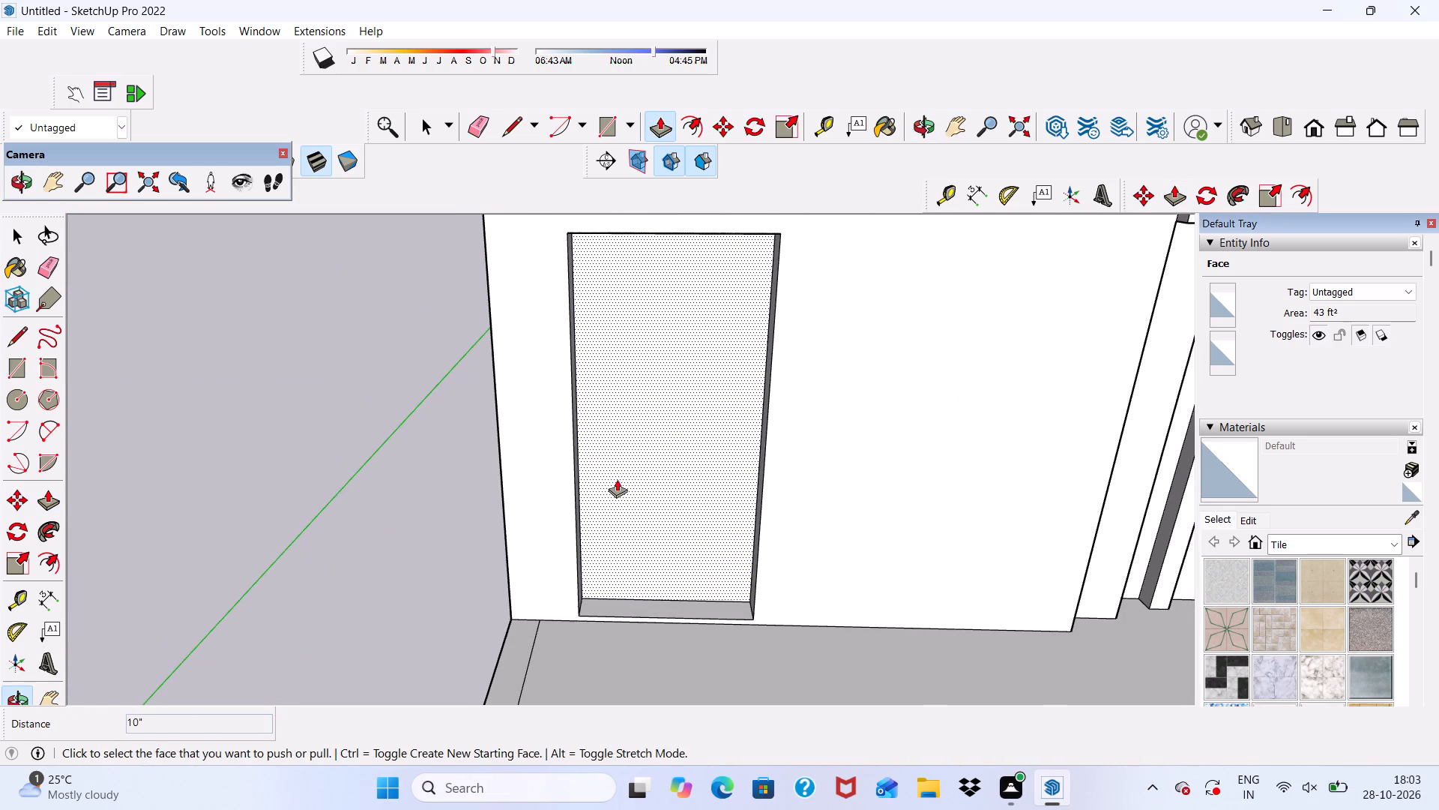
{"action": "left_click_drag", "start_coordinate": [617, 479], "coordinate": [626, 488]}
Extrude the tall border frame outward 3" from the front wall with Push/Pull.
{"action": "scroll", "coordinate": [582, 435], "scroll_direction": "down", "scroll_amount": 5}
{"action": "scroll", "coordinate": [592, 251], "scroll_direction": "up", "scroll_amount": 2}
{"action": "left_click", "coordinate": [587, 244]}
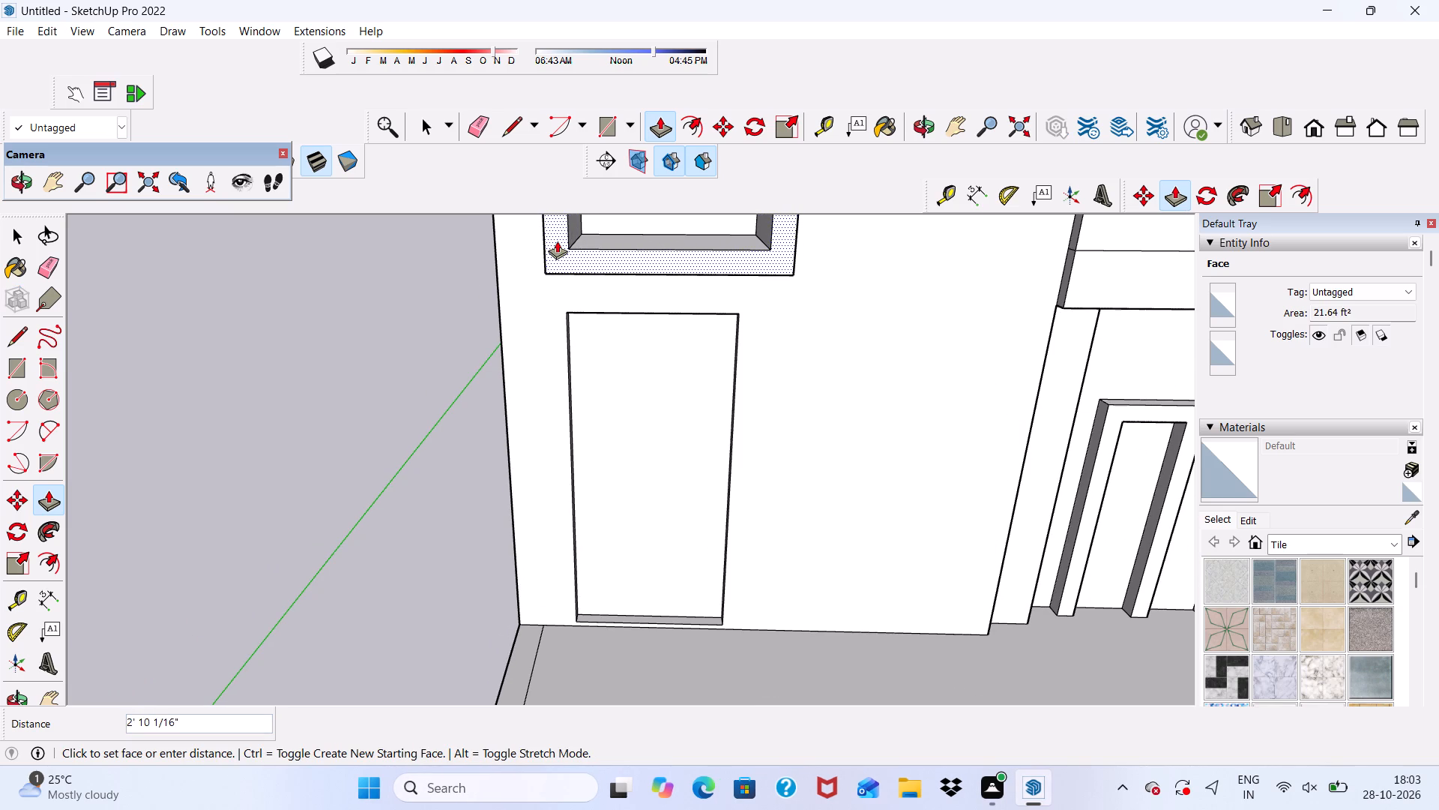
{"action": "key", "text": "3"}
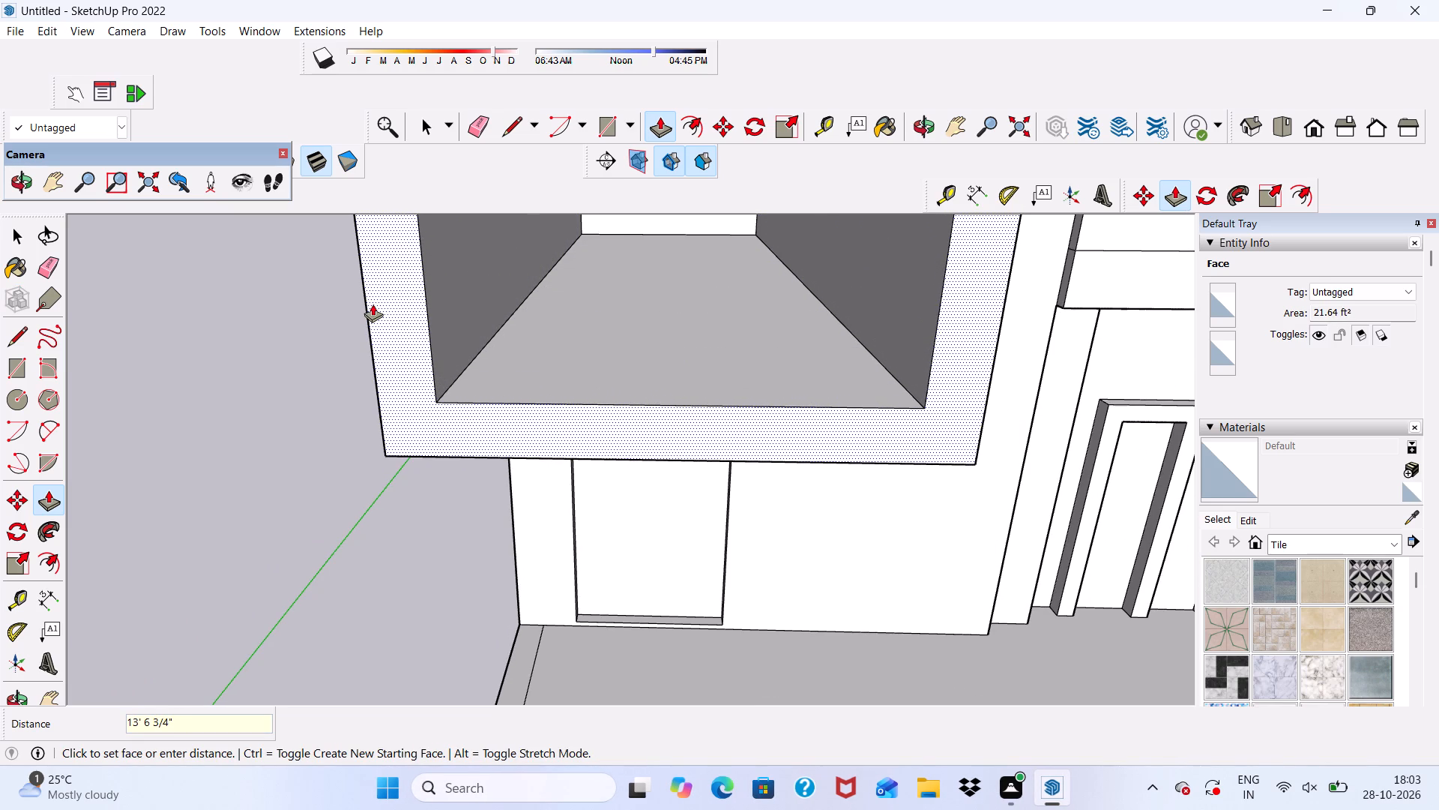
{"action": "key", "text": "3"}
{"action": "key", "text": "shift+quotedbl"}
{"action": "key", "text": "Return"}
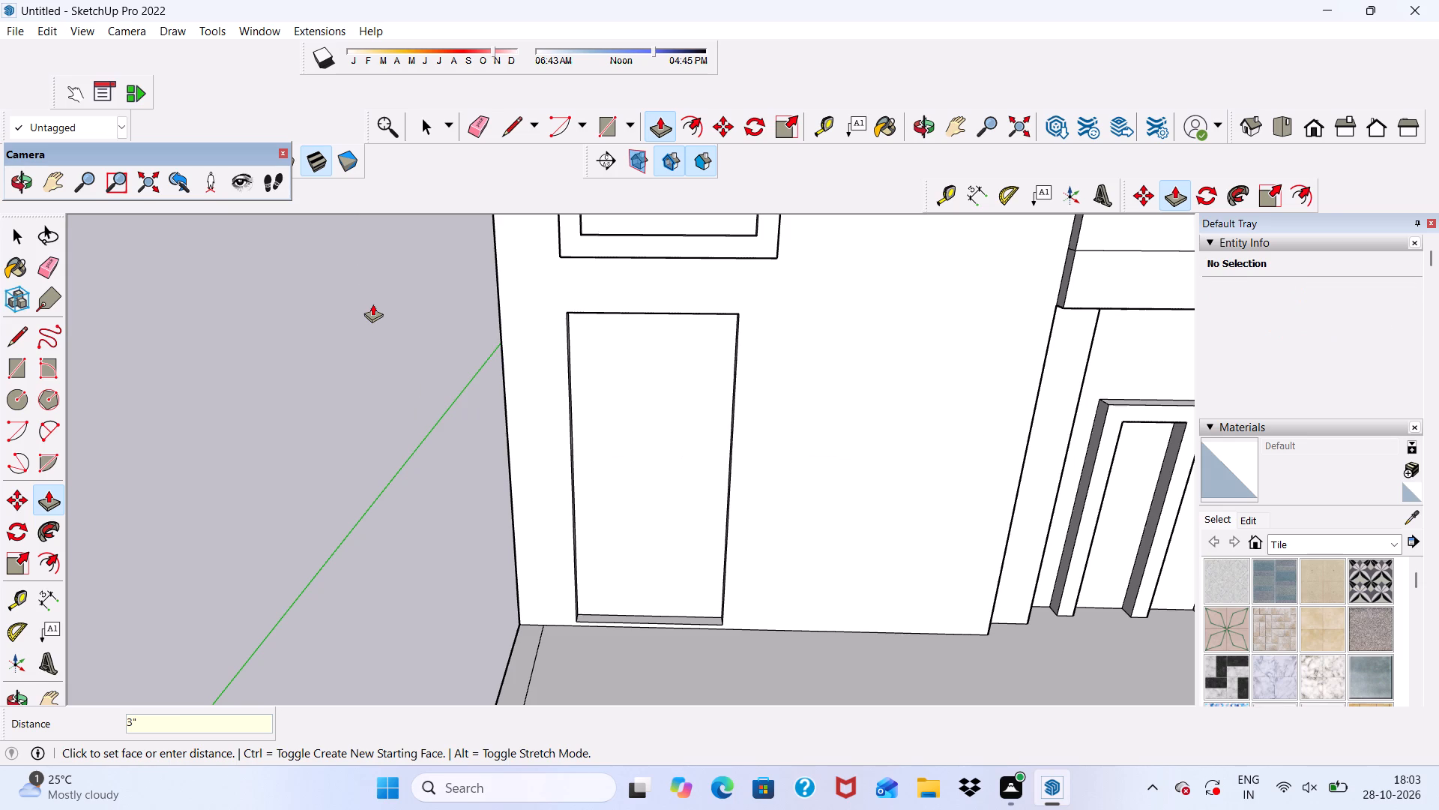
{"action": "scroll", "coordinate": [1189, 232], "scroll_direction": "down", "scroll_amount": 2}
{"action": "key", "text": "space"}
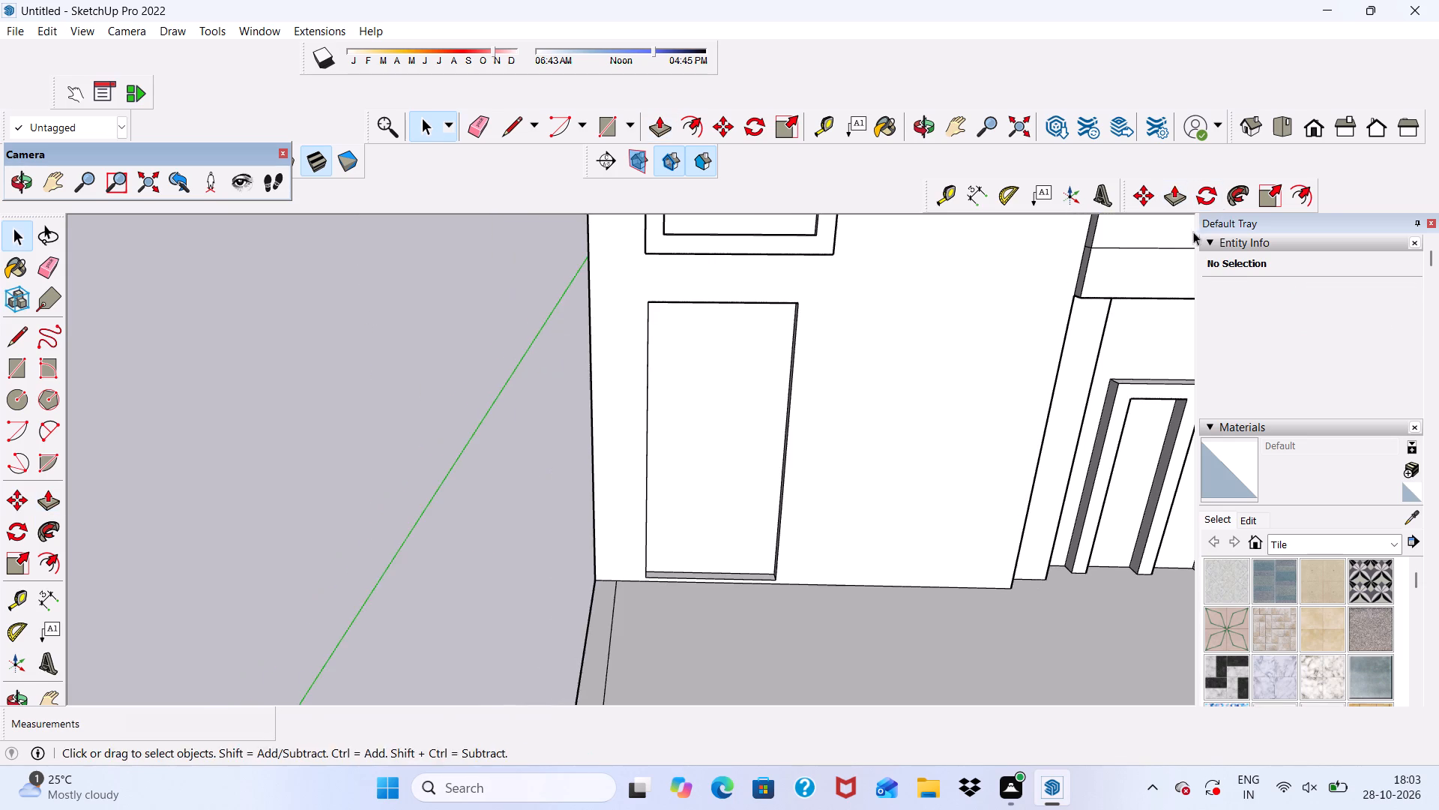
Examine the tall frame and the recessed lower panel against the whole facade from different distances and angles.
{"action": "scroll", "coordinate": [1132, 203], "scroll_direction": "down", "scroll_amount": 4}
{"action": "scroll", "coordinate": [1438, 24], "scroll_direction": "down", "scroll_amount": 3}
{"action": "scroll", "coordinate": [1426, 0], "scroll_direction": "up", "scroll_amount": 1}
{"action": "scroll", "coordinate": [1384, 24], "scroll_direction": "down", "scroll_amount": 4}
{"action": "scroll", "coordinate": [907, 454], "scroll_direction": "down", "scroll_amount": 9}
{"action": "middle_click_drag", "start_coordinate": [819, 520], "coordinate": [764, 431]}
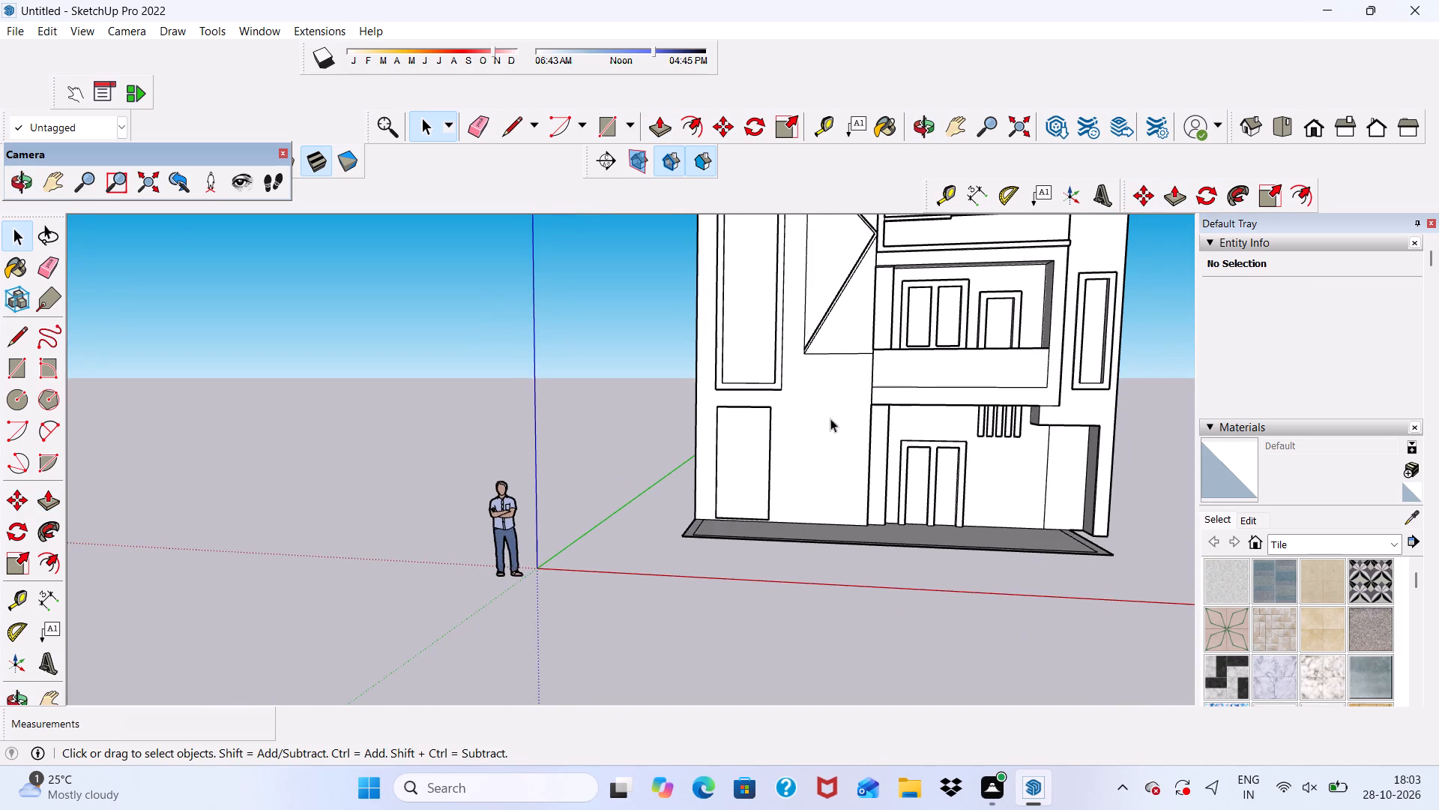
{"action": "scroll", "coordinate": [865, 409], "scroll_direction": "up", "scroll_amount": 10}
{"action": "scroll", "coordinate": [857, 350], "scroll_direction": "down", "scroll_amount": 6}
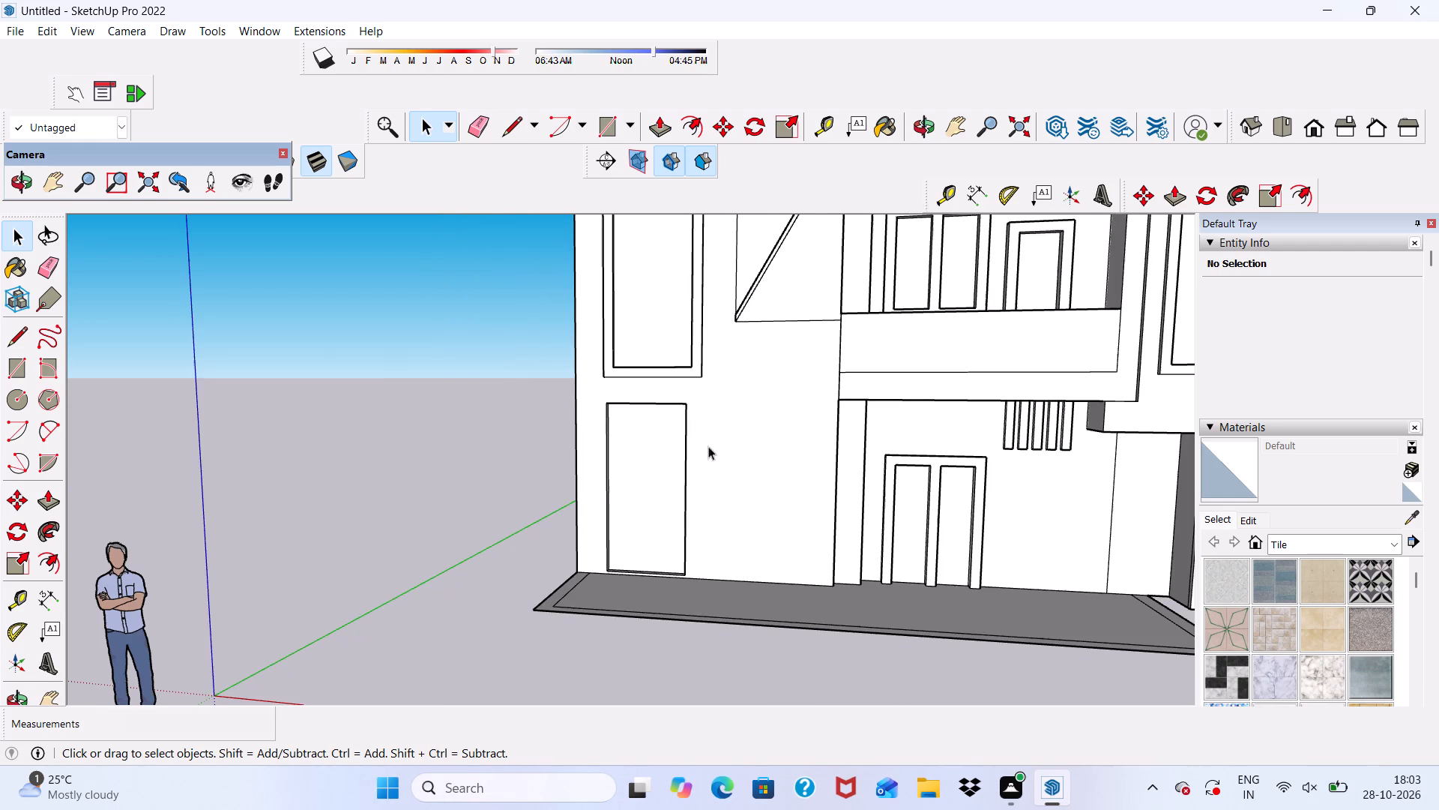
{"action": "scroll", "coordinate": [863, 378], "scroll_direction": "up", "scroll_amount": 5}
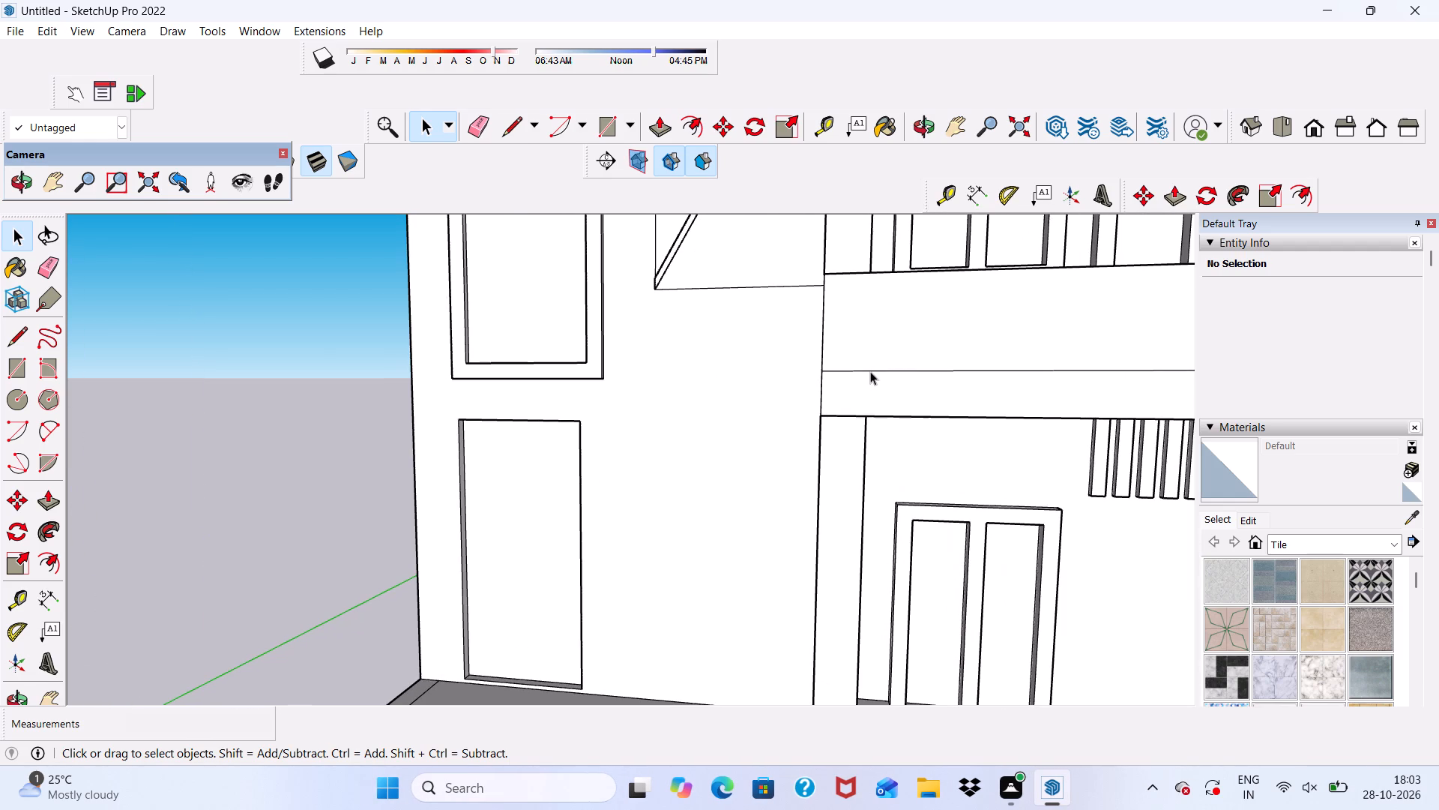
Draw a rectangle about 13' tall and 5' 5" wide on the front wall beside the balcony, below the diagonal recess and down to the base slab.
{"action": "scroll", "coordinate": [862, 370], "scroll_direction": "up", "scroll_amount": 2}
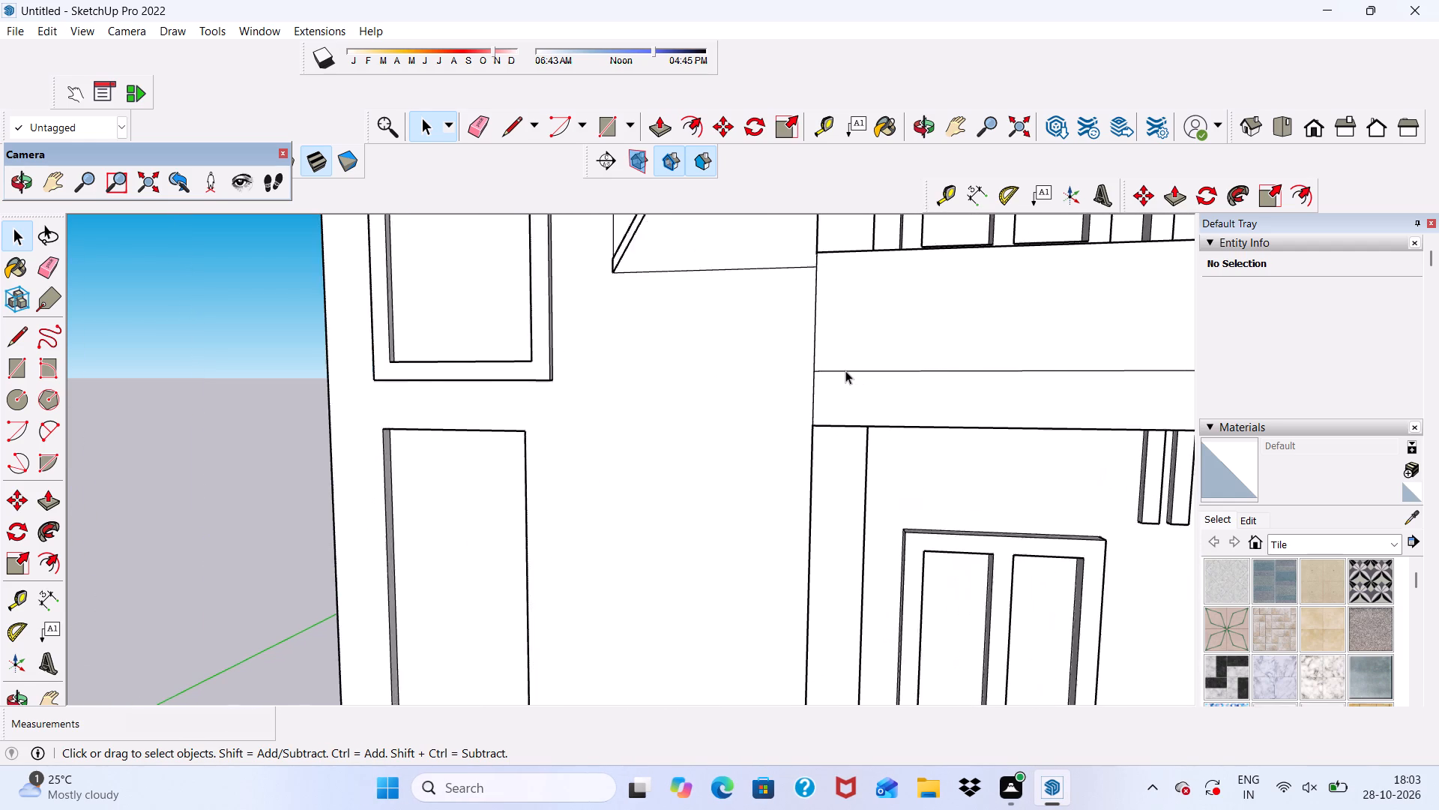
{"action": "scroll", "coordinate": [845, 370], "scroll_direction": "up", "scroll_amount": 1}
{"action": "scroll", "coordinate": [762, 435], "scroll_direction": "down", "scroll_amount": 5}
{"action": "middle_click_drag", "start_coordinate": [737, 498], "coordinate": [755, 431]}
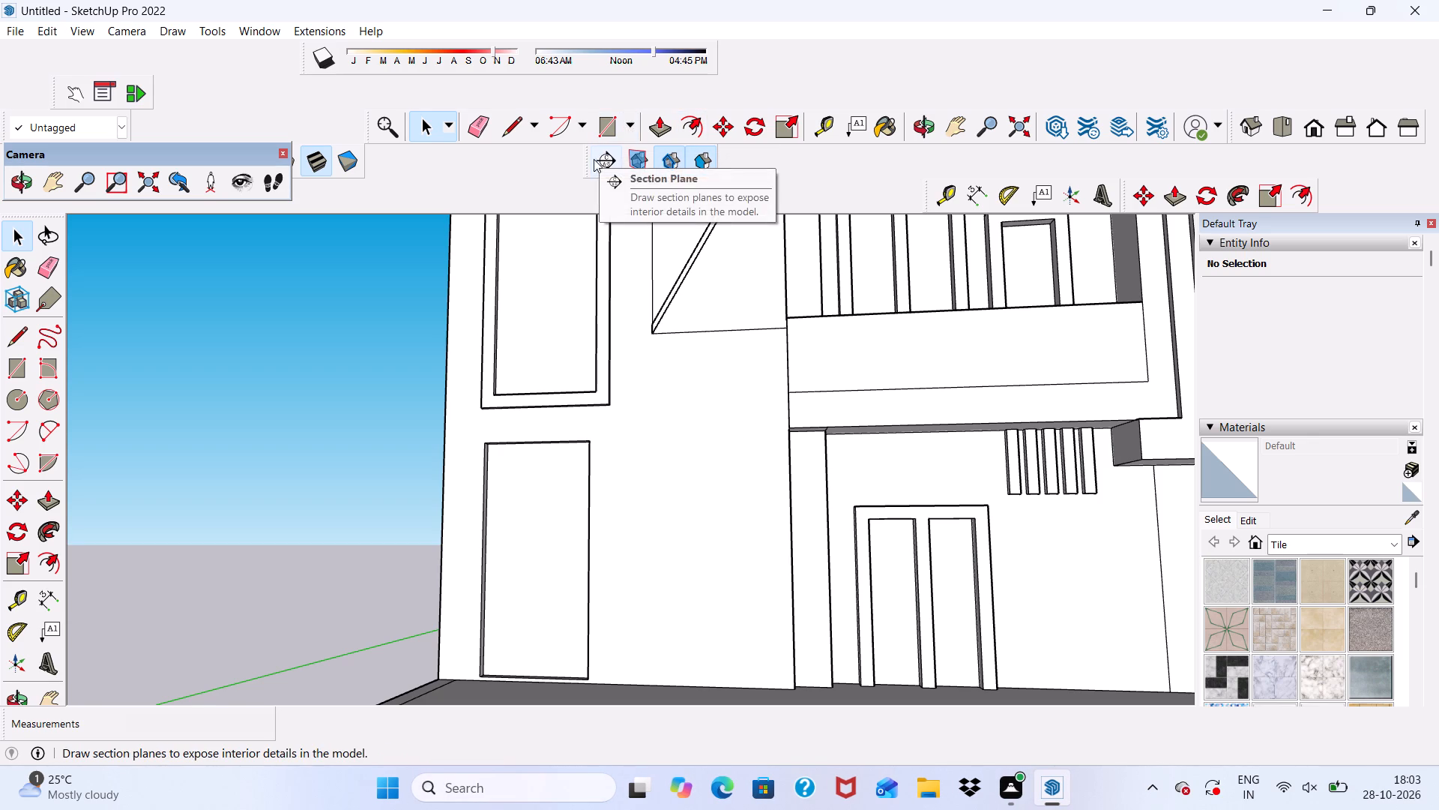
{"action": "left_click", "coordinate": [605, 125]}
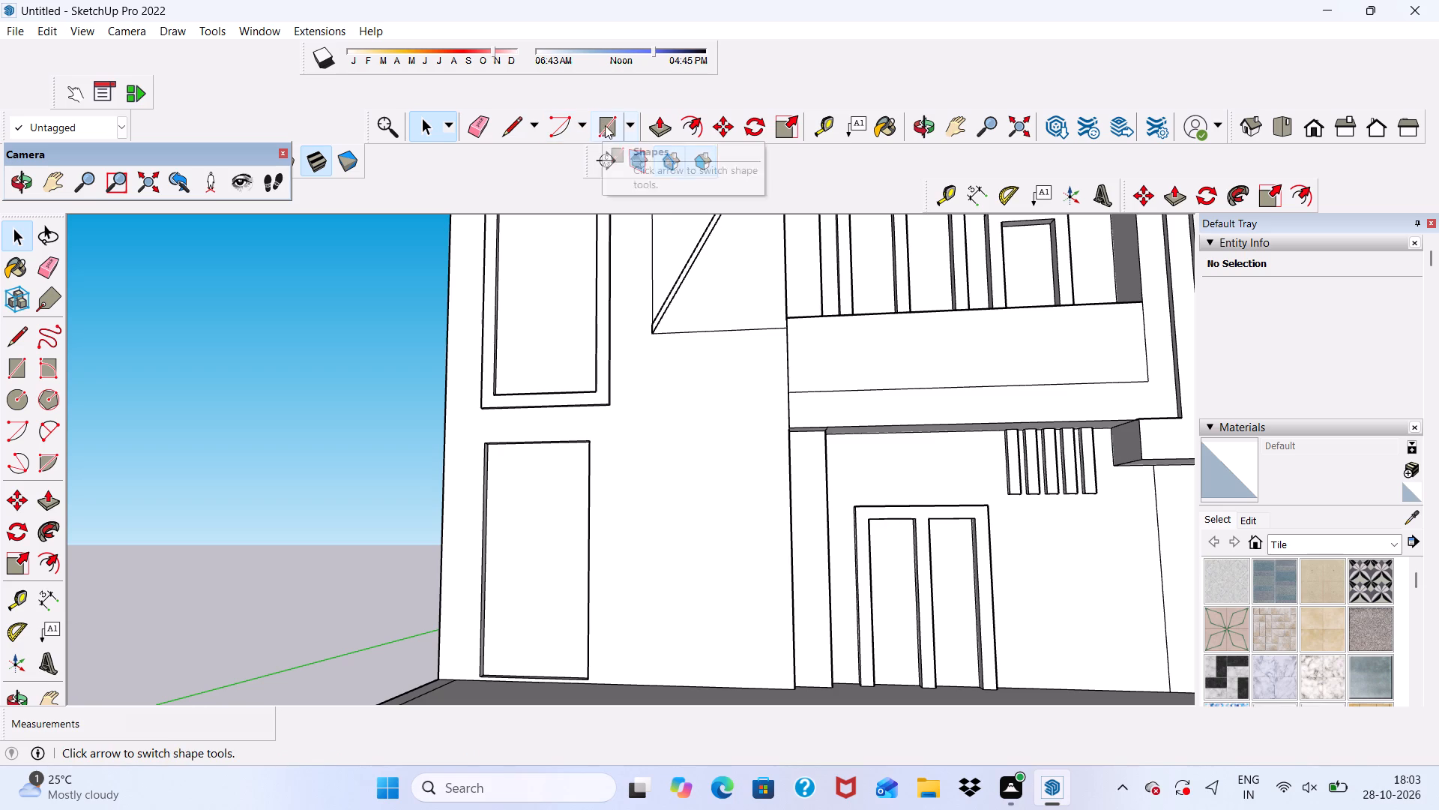
{"action": "middle_click_drag", "start_coordinate": [668, 335], "coordinate": [519, 433]}
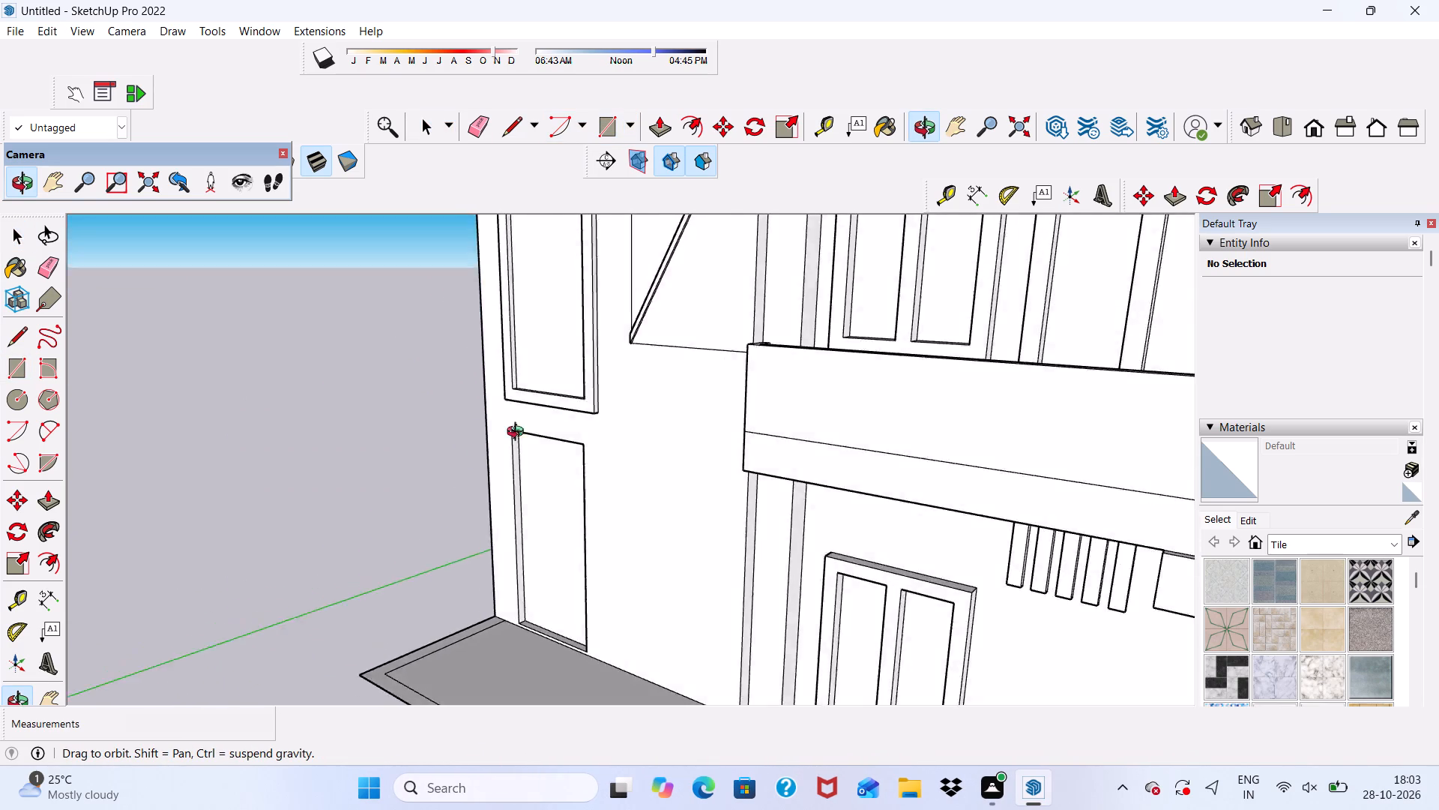
{"action": "middle_click_drag", "start_coordinate": [519, 433], "coordinate": [788, 376]}
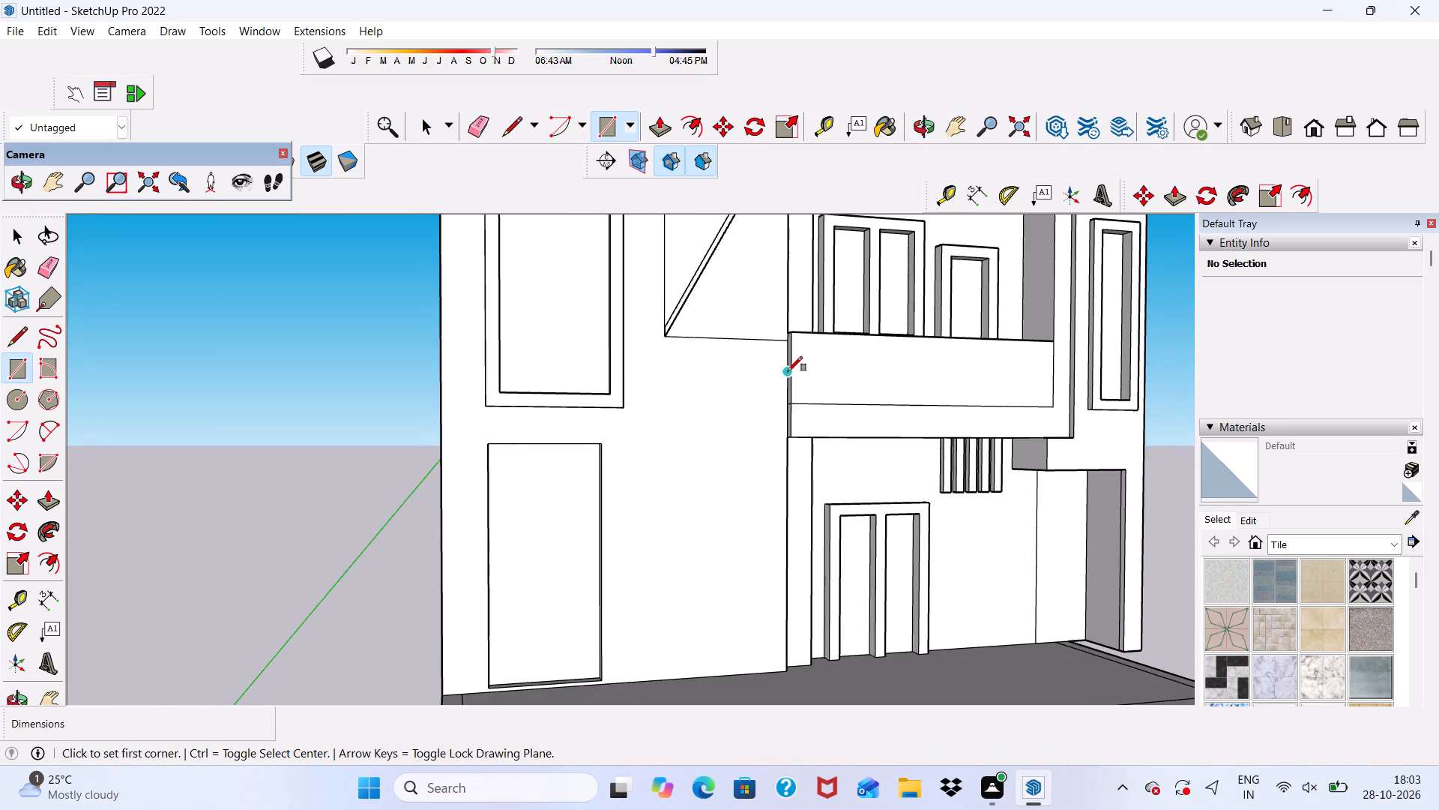
{"action": "scroll", "coordinate": [782, 359], "scroll_direction": "up", "scroll_amount": 1}
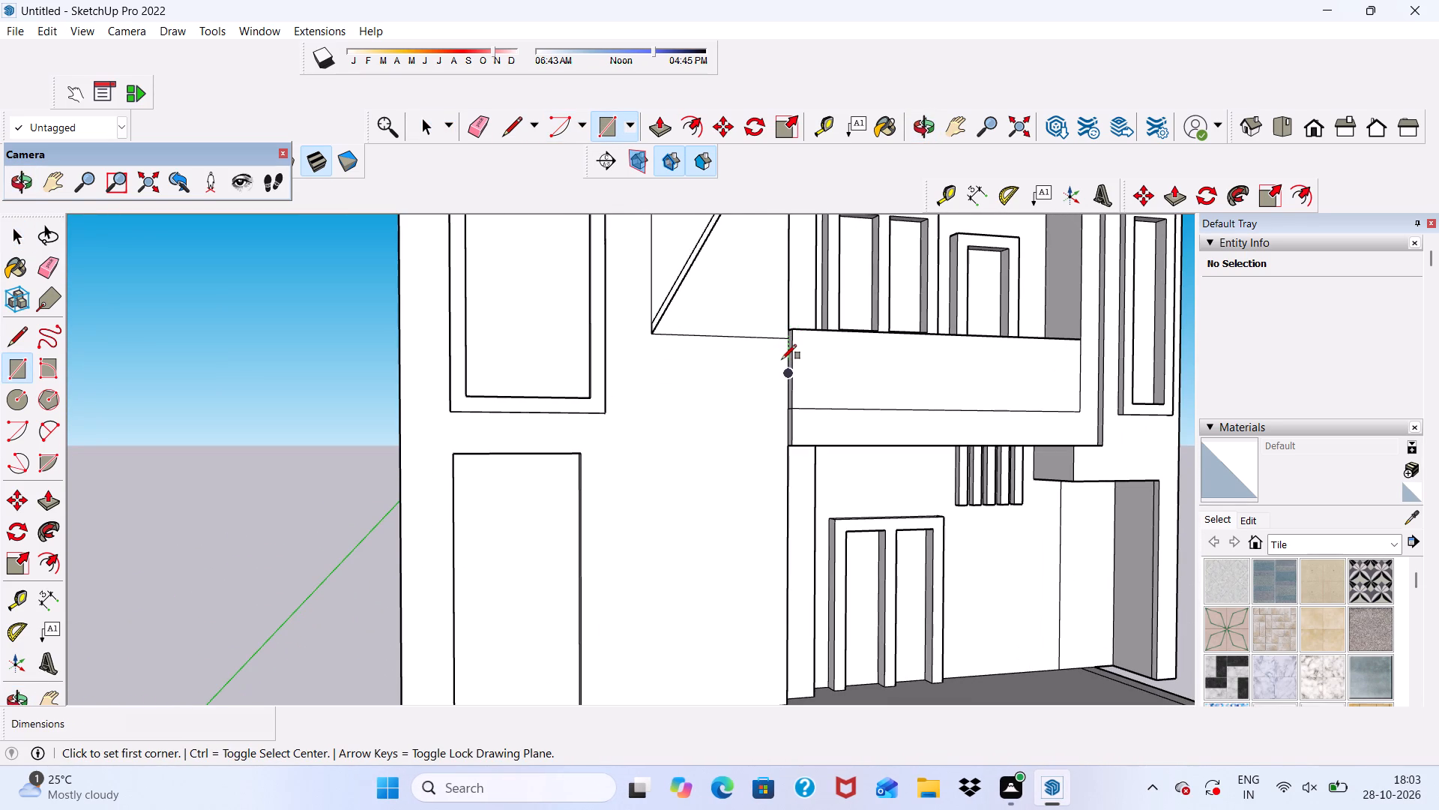
{"action": "scroll", "coordinate": [782, 355], "scroll_direction": "up", "scroll_amount": 3}
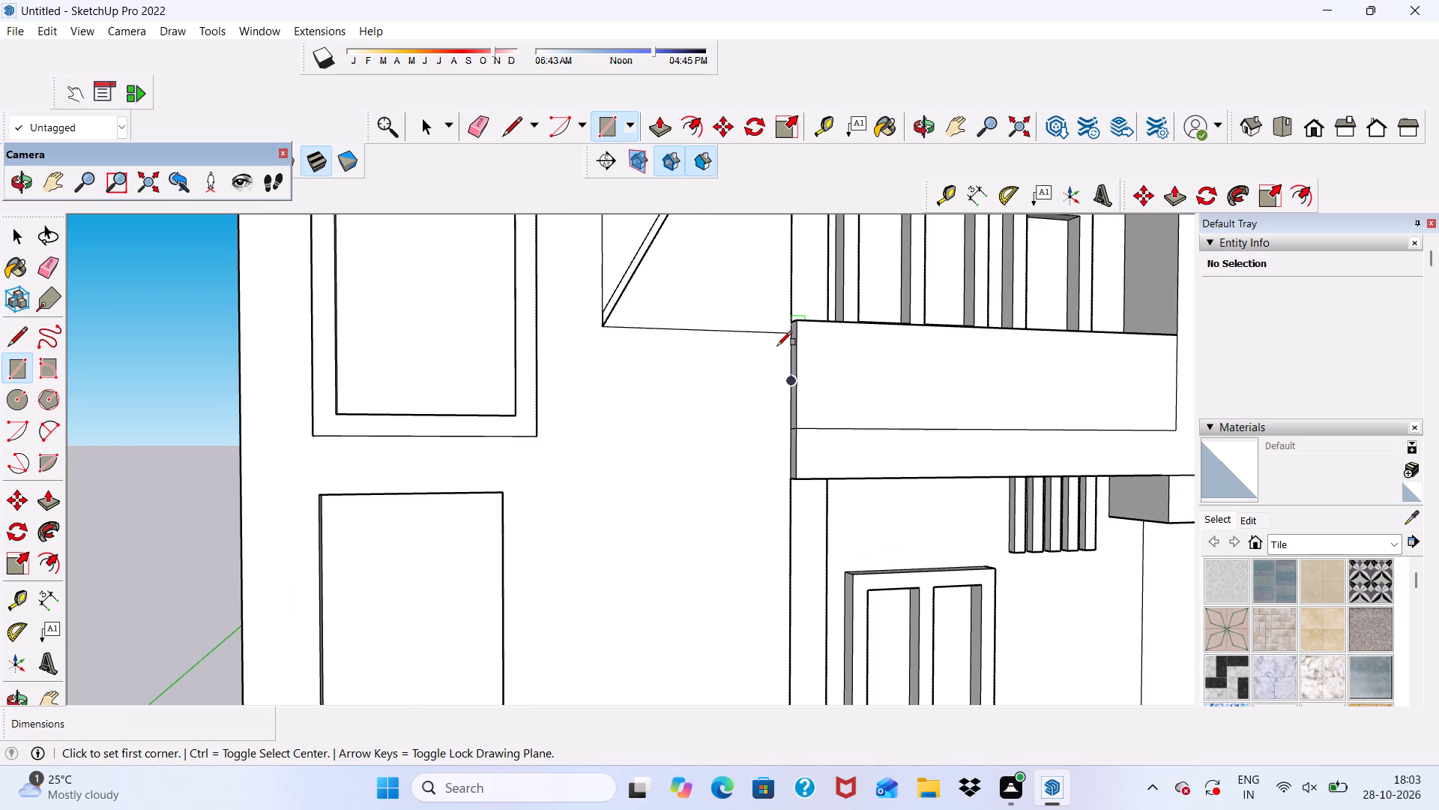
{"action": "scroll", "coordinate": [777, 346], "scroll_direction": "down", "scroll_amount": 4}
{"action": "scroll", "coordinate": [743, 314], "scroll_direction": "up", "scroll_amount": 4}
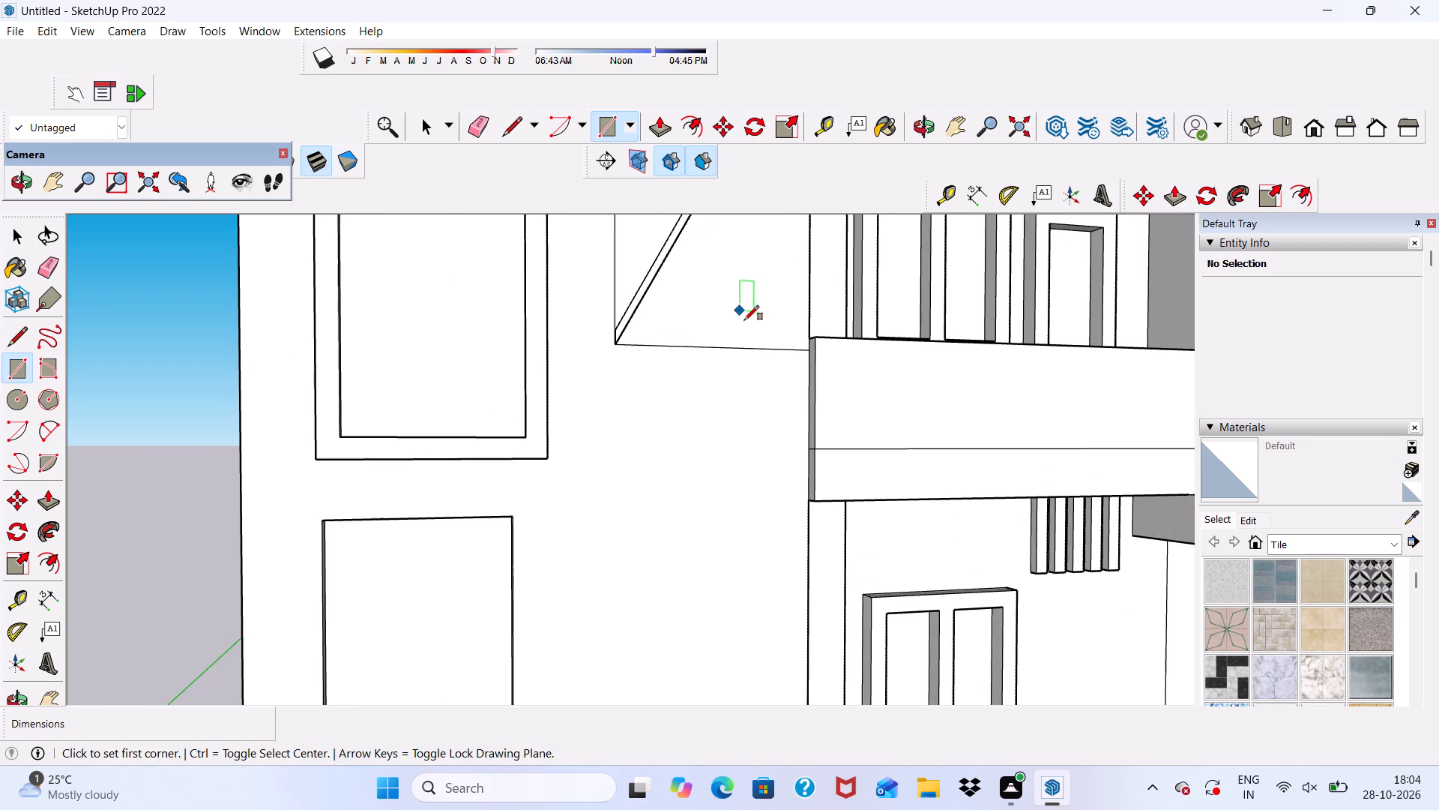
{"action": "middle_click_drag", "start_coordinate": [746, 339], "coordinate": [797, 295]}
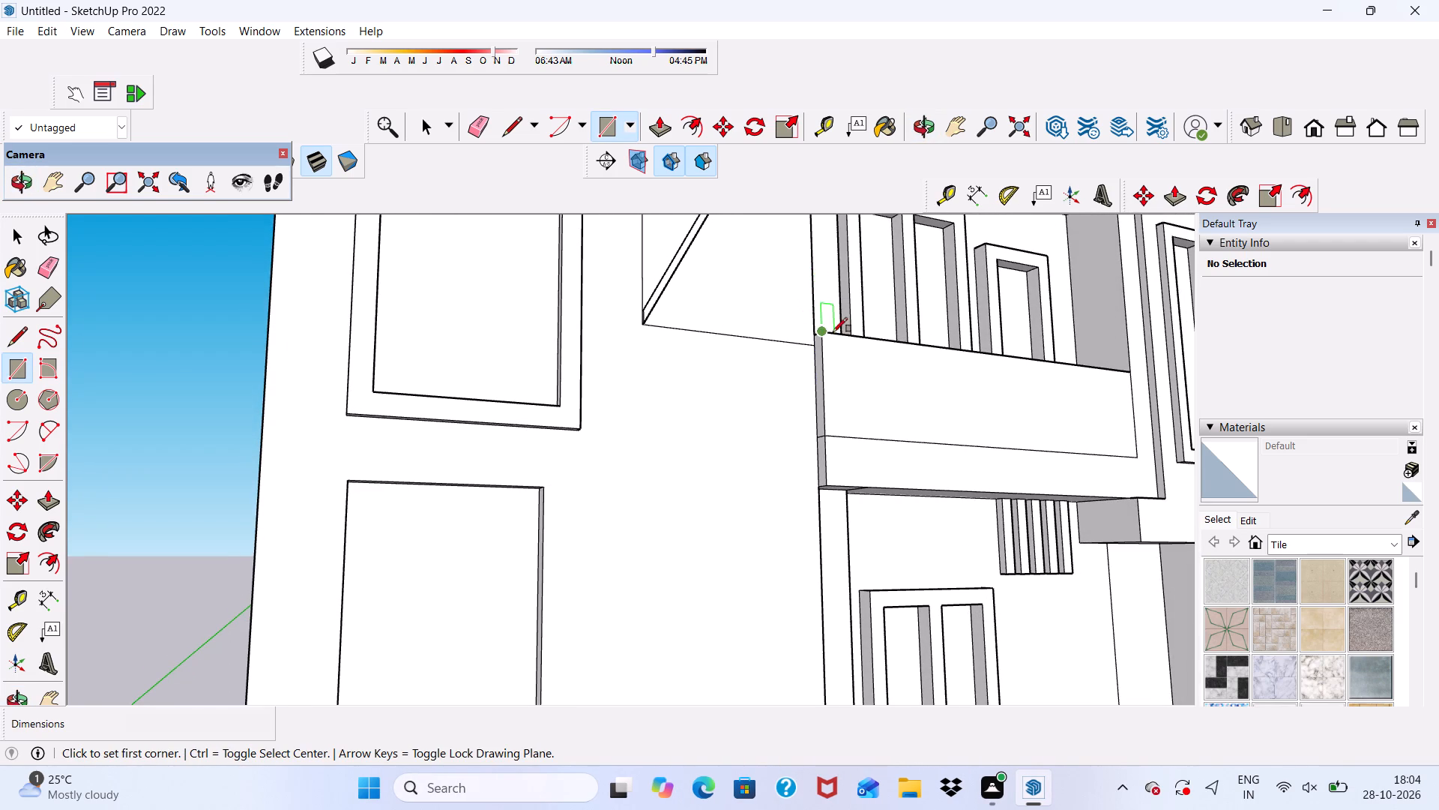
{"action": "scroll", "coordinate": [841, 332], "scroll_direction": "up", "scroll_amount": 1}
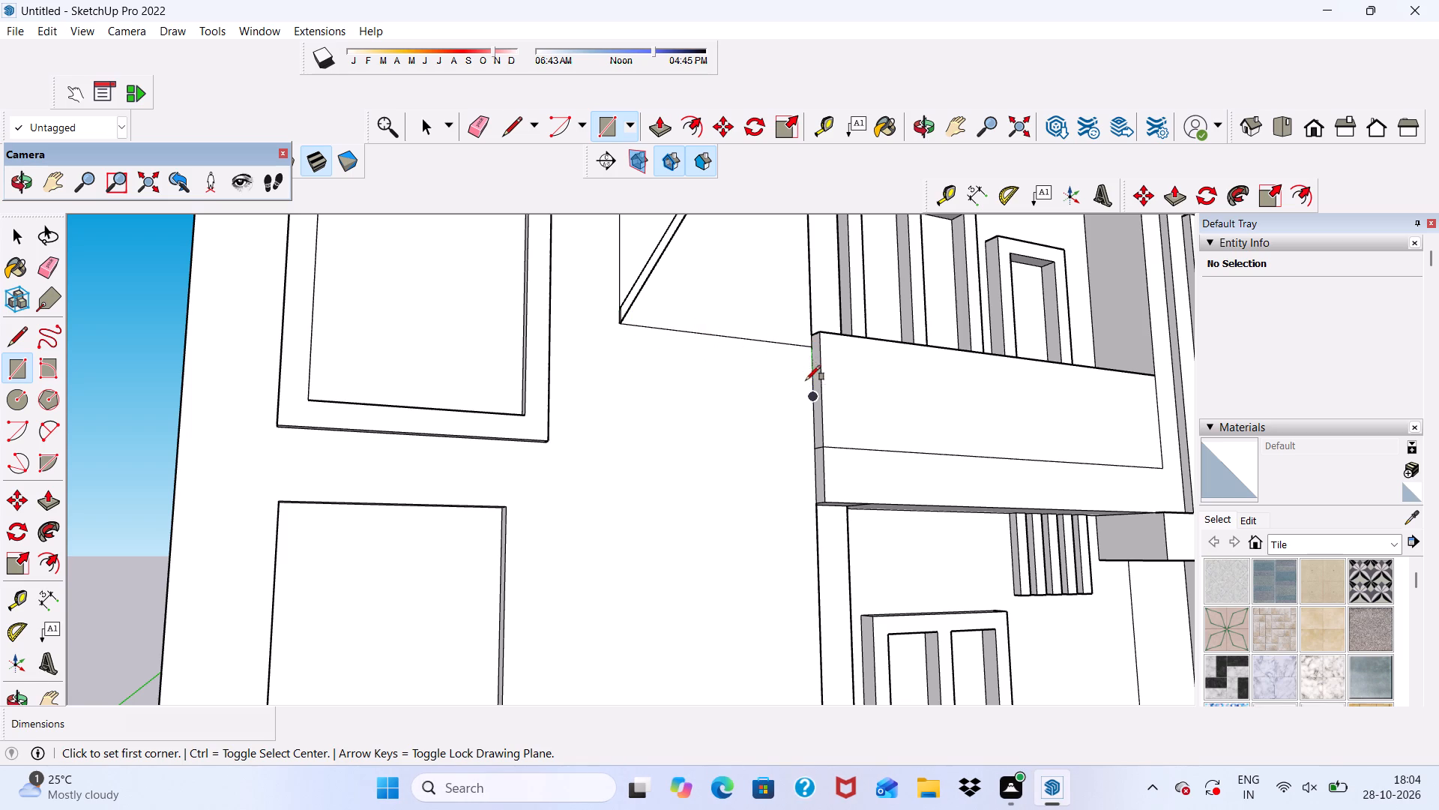
{"action": "scroll", "coordinate": [808, 387], "scroll_direction": "up", "scroll_amount": 7}
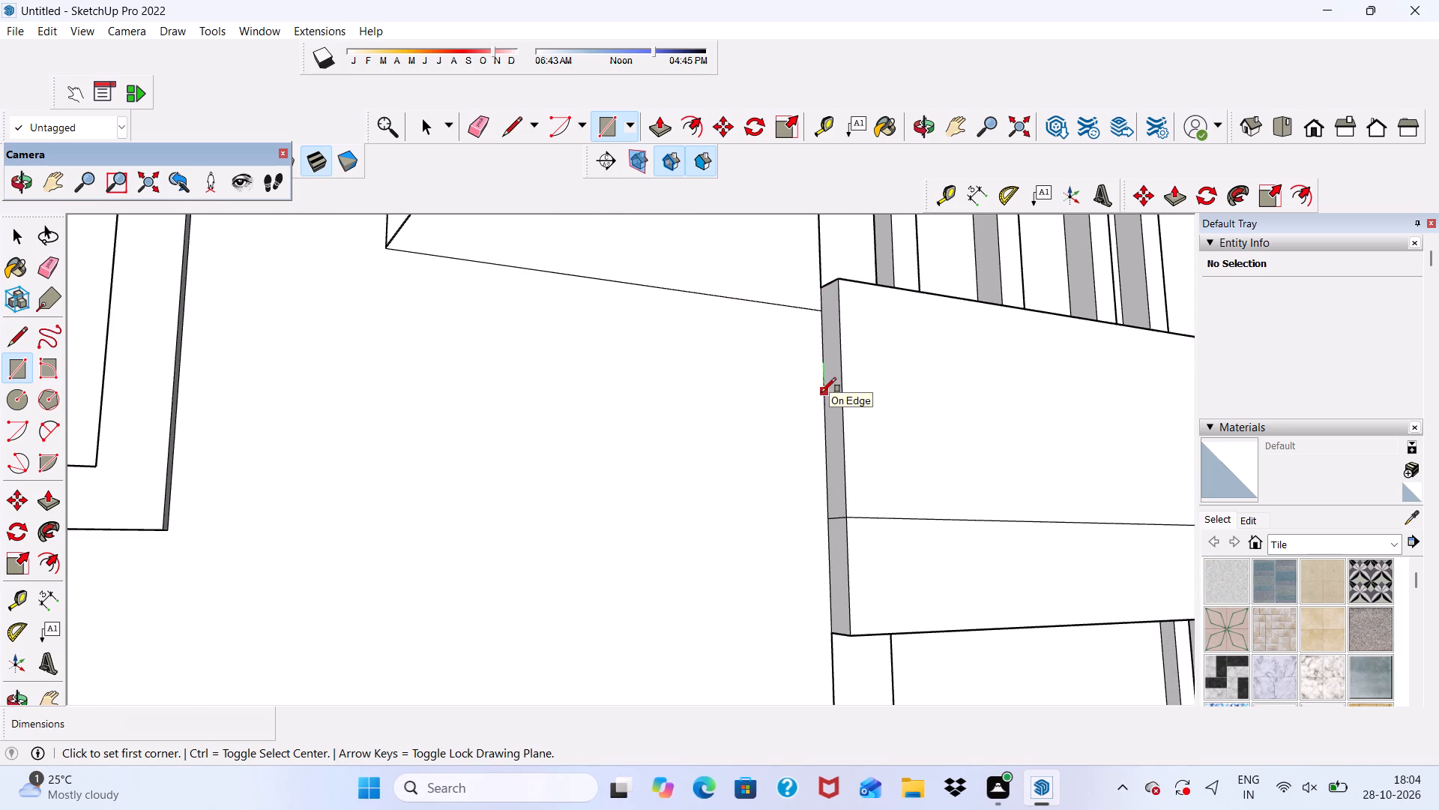
{"action": "left_click", "coordinate": [821, 392]}
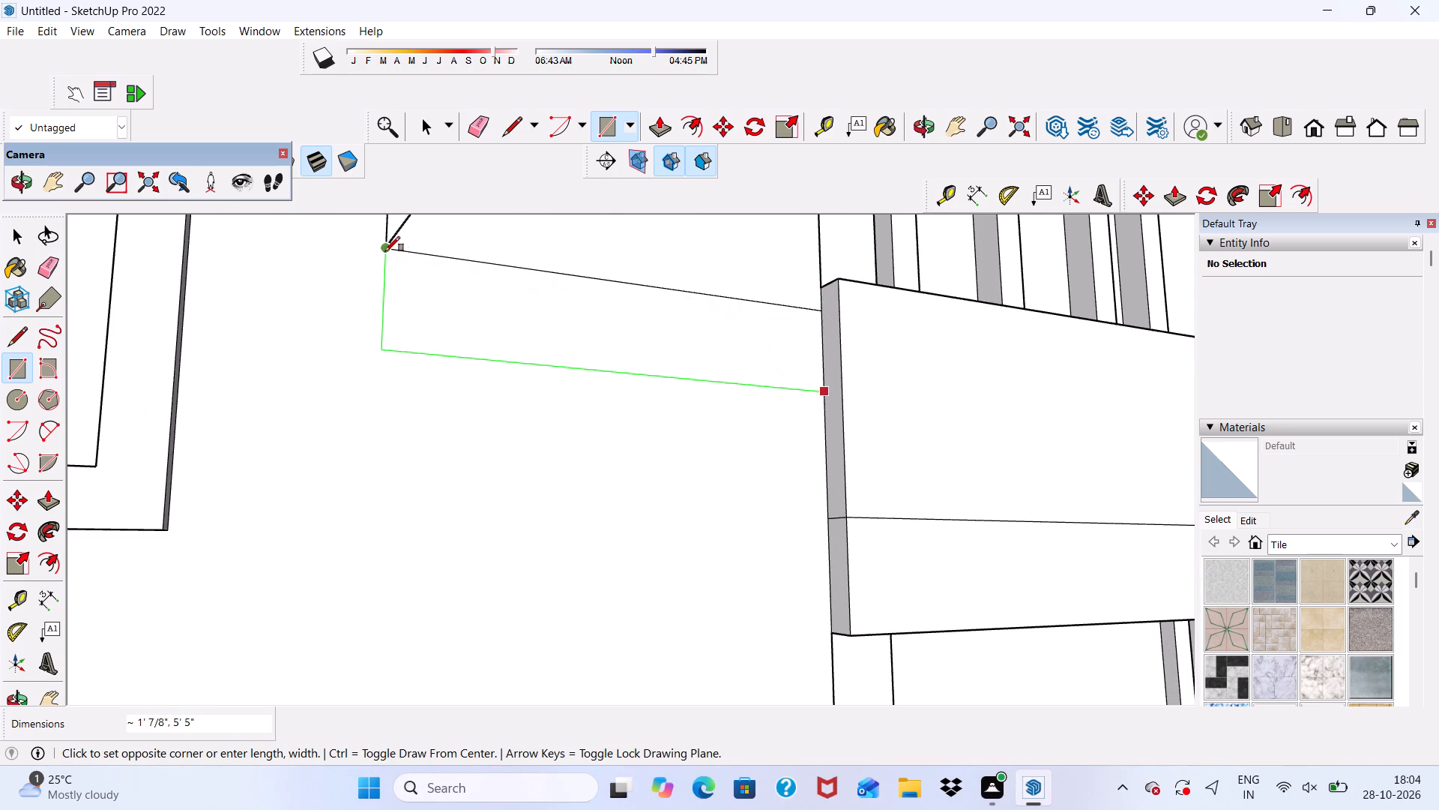
{"action": "scroll", "coordinate": [385, 413], "scroll_direction": "down", "scroll_amount": 2}
{"action": "scroll", "coordinate": [494, 289], "scroll_direction": "down", "scroll_amount": 3}
{"action": "scroll", "coordinate": [373, 462], "scroll_direction": "down", "scroll_amount": 2}
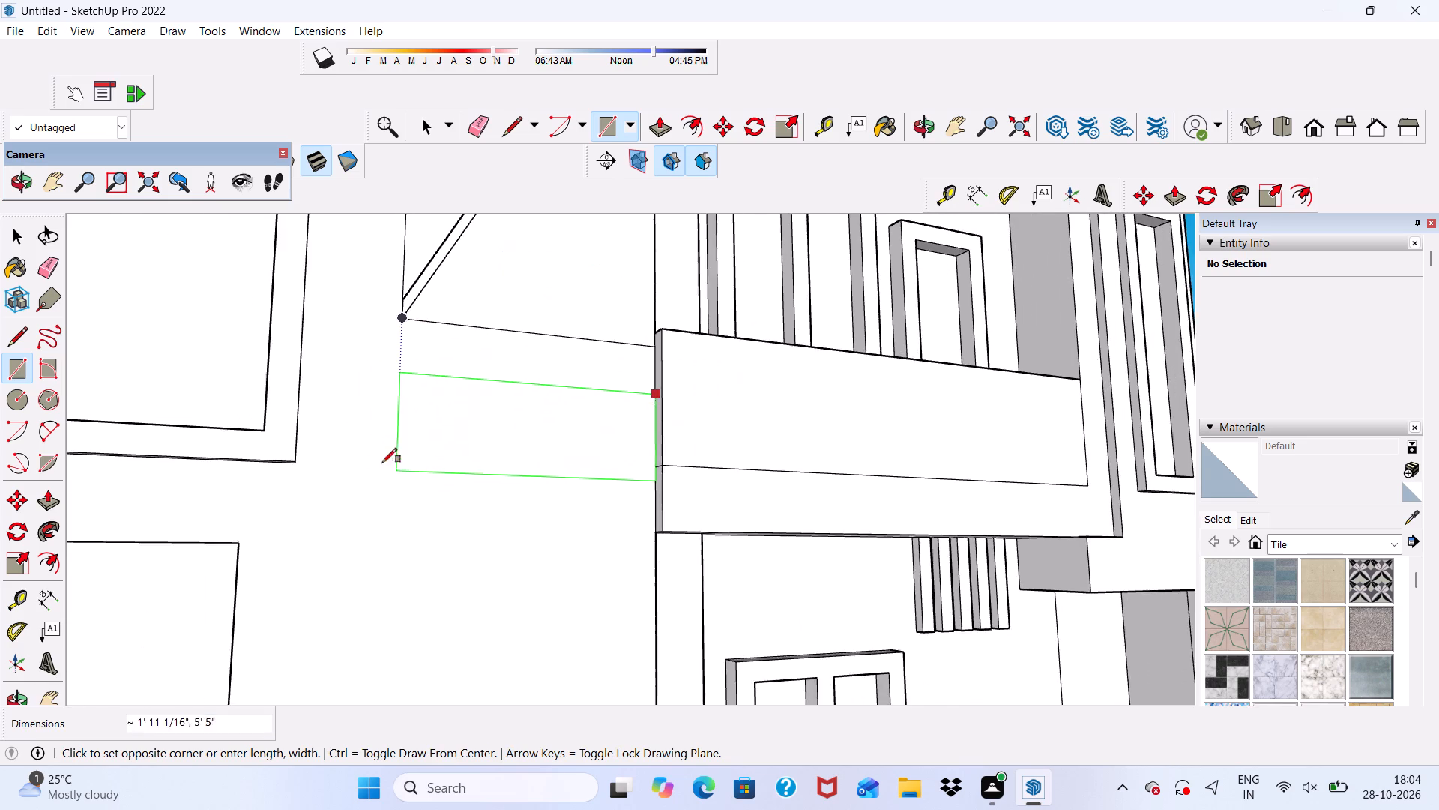
{"action": "scroll", "coordinate": [368, 357], "scroll_direction": "down", "scroll_amount": 4}
{"action": "scroll", "coordinate": [435, 310], "scroll_direction": "down", "scroll_amount": 8}
{"action": "scroll", "coordinate": [418, 507], "scroll_direction": "up", "scroll_amount": 4}
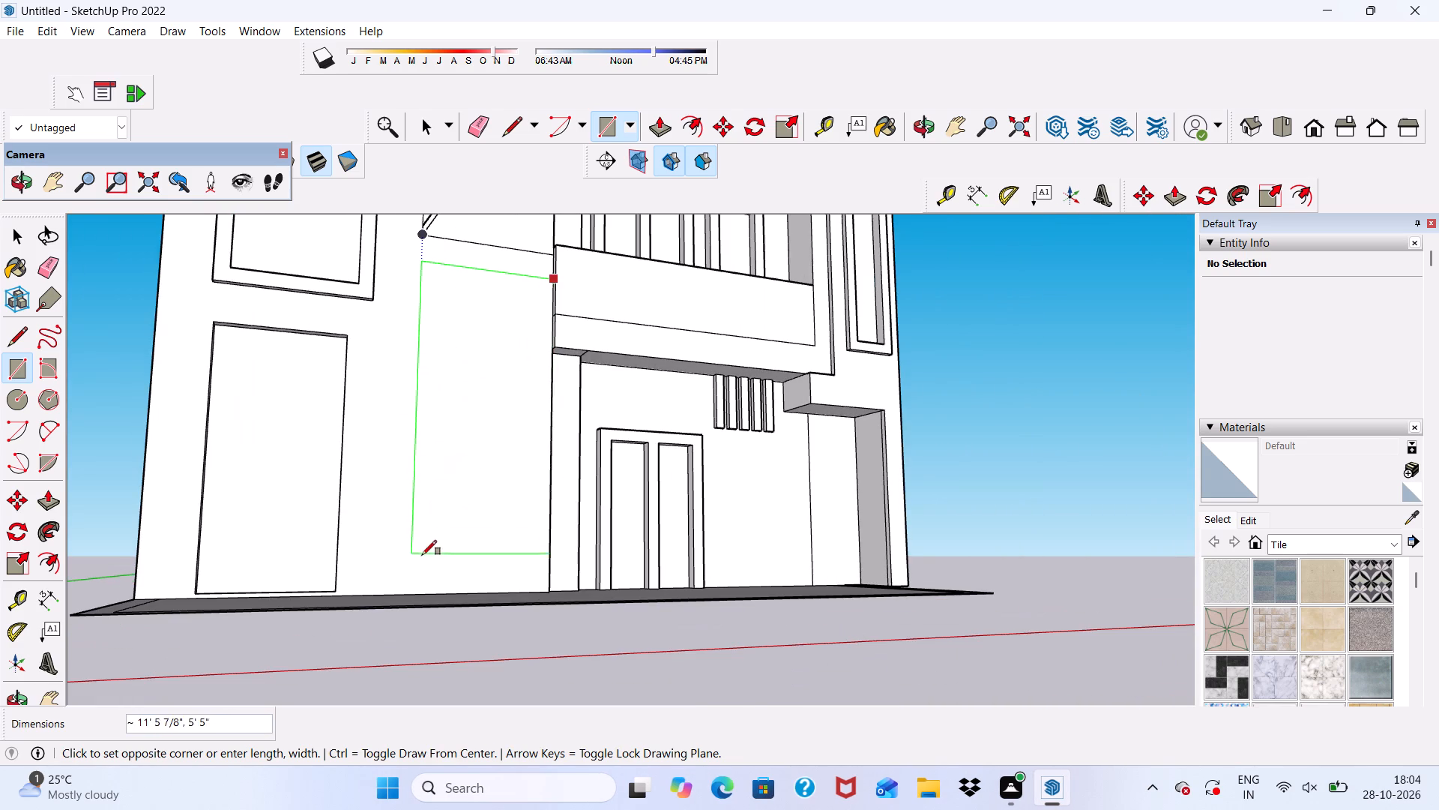
{"action": "left_click", "coordinate": [413, 594]}
Draw a horizontal strip 5' 5" wide and about 11" high across the top of the new tall rectangle.
{"action": "scroll", "coordinate": [455, 526], "scroll_direction": "down", "scroll_amount": 1}
{"action": "middle_click_drag", "start_coordinate": [414, 520], "coordinate": [358, 547]}
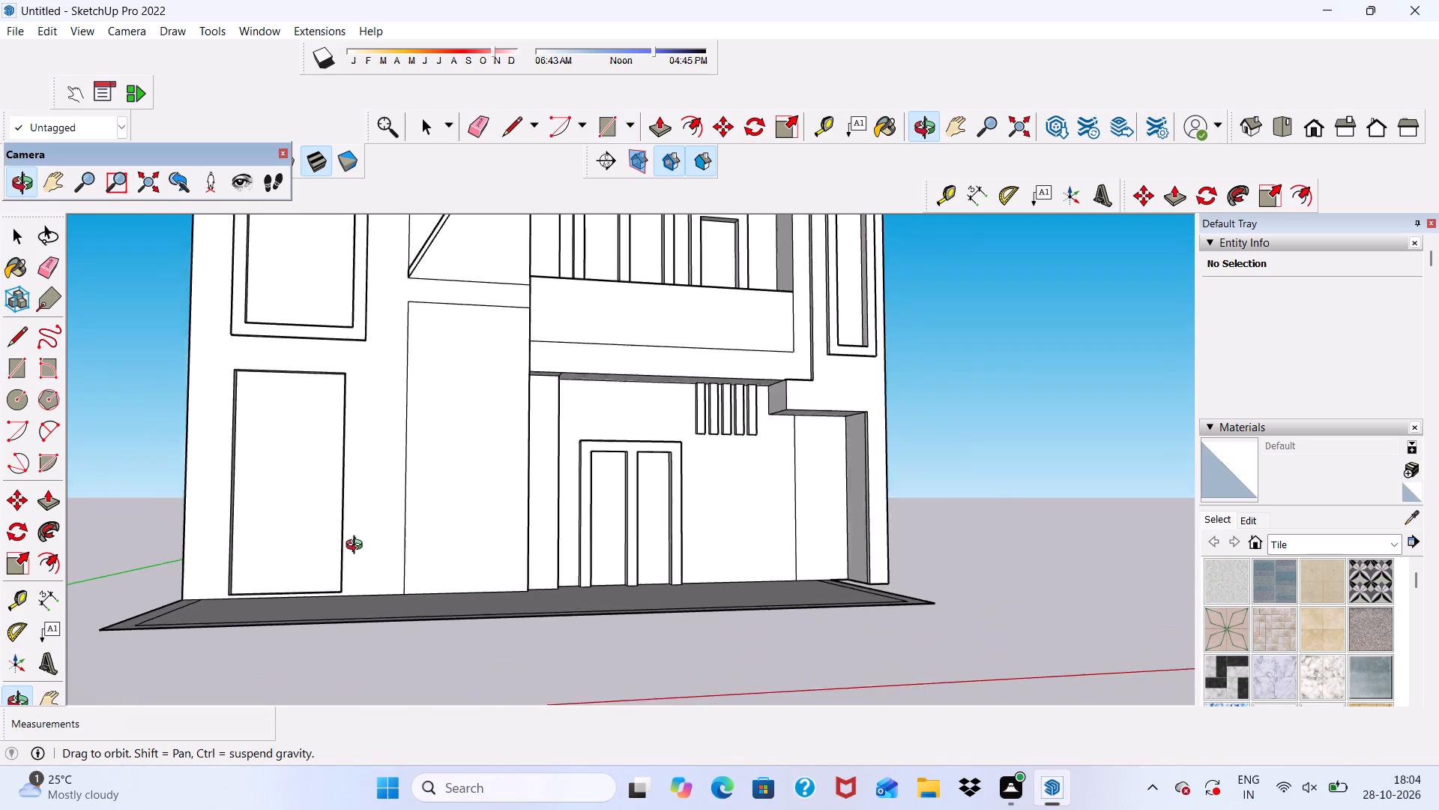
{"action": "middle_click_drag", "start_coordinate": [358, 547], "coordinate": [351, 557]}
{"action": "left_click", "coordinate": [609, 135]}
{"action": "scroll", "coordinate": [373, 382], "scroll_direction": "up", "scroll_amount": 3}
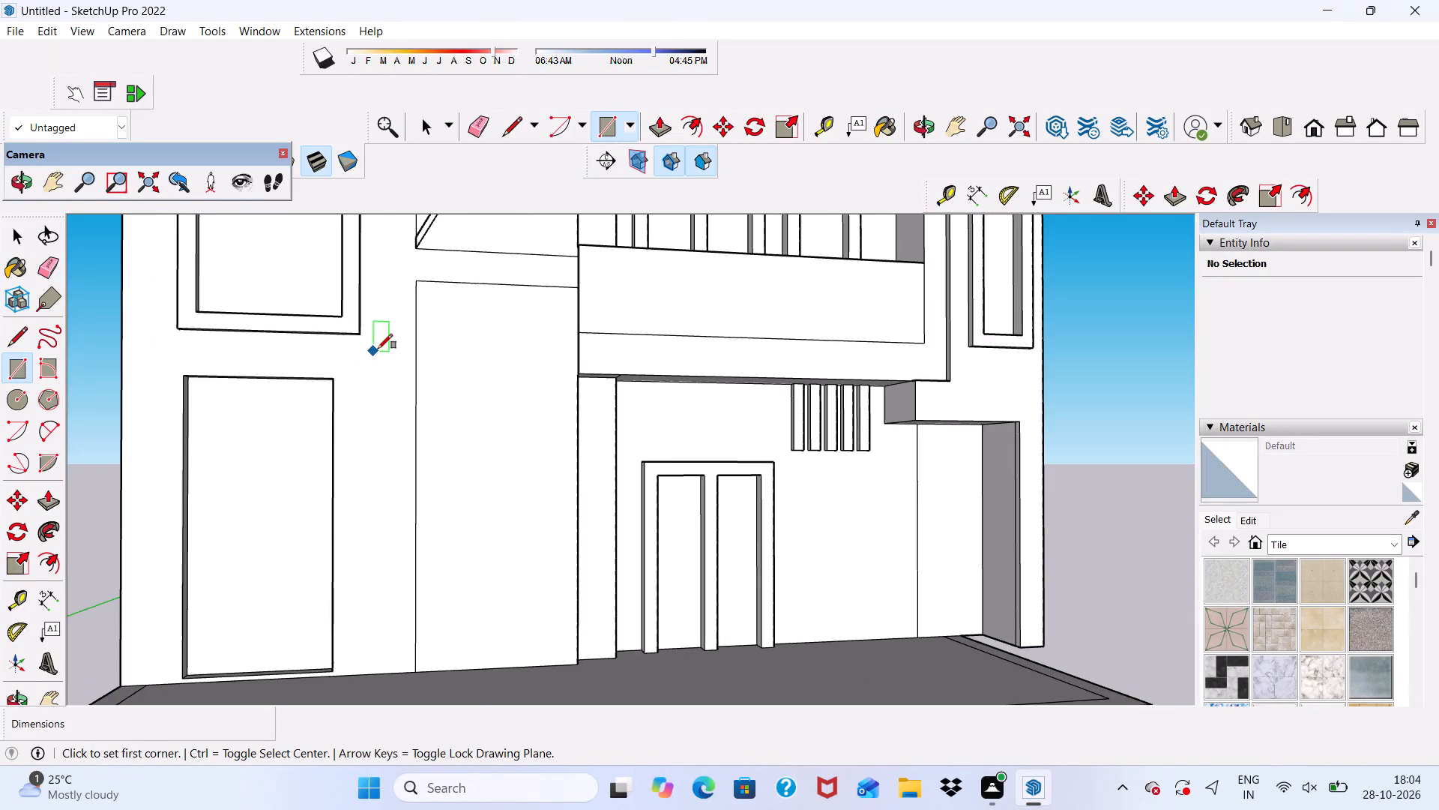
{"action": "scroll", "coordinate": [411, 311], "scroll_direction": "up", "scroll_amount": 3}
{"action": "left_click", "coordinate": [420, 275]}
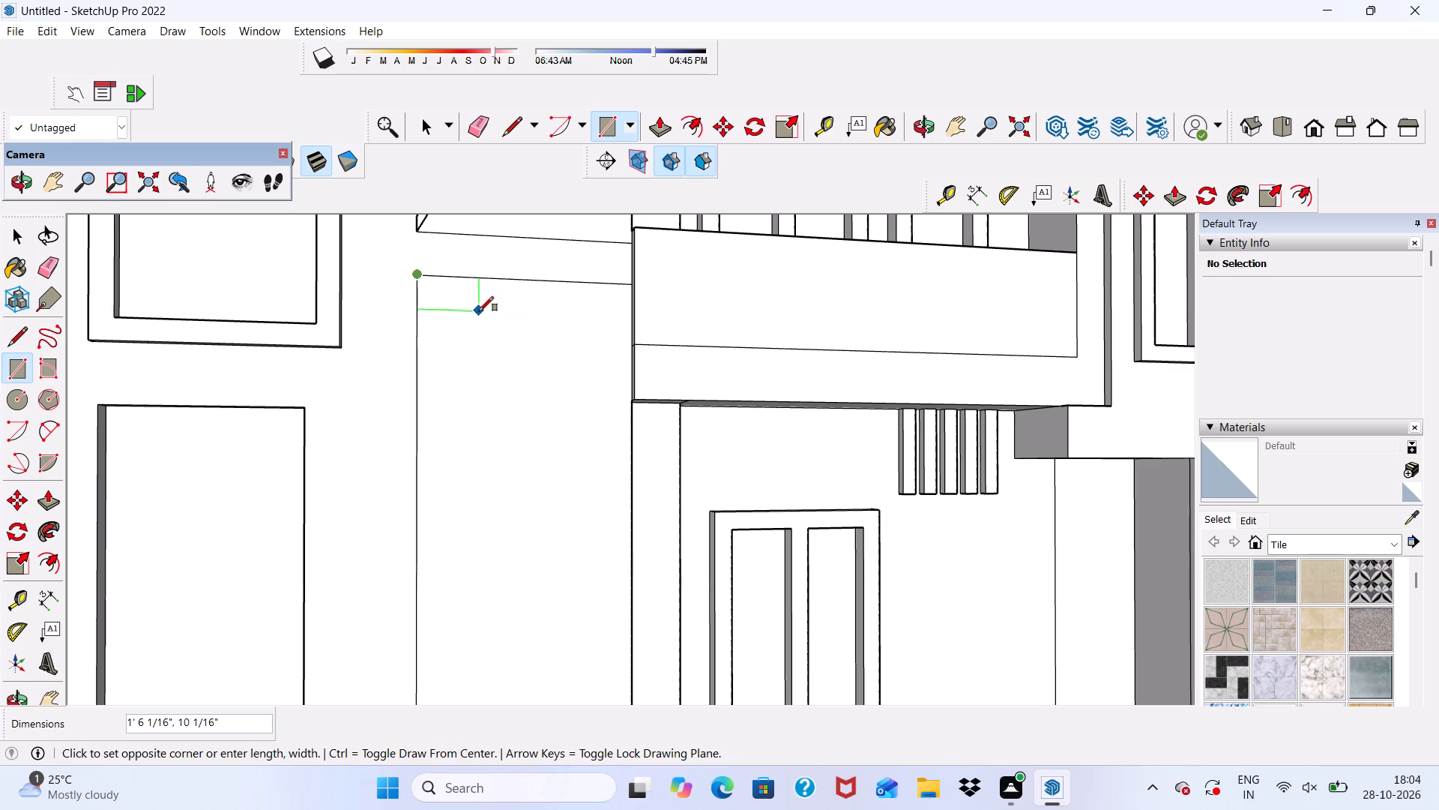
{"action": "scroll", "coordinate": [471, 314], "scroll_direction": "up", "scroll_amount": 7}
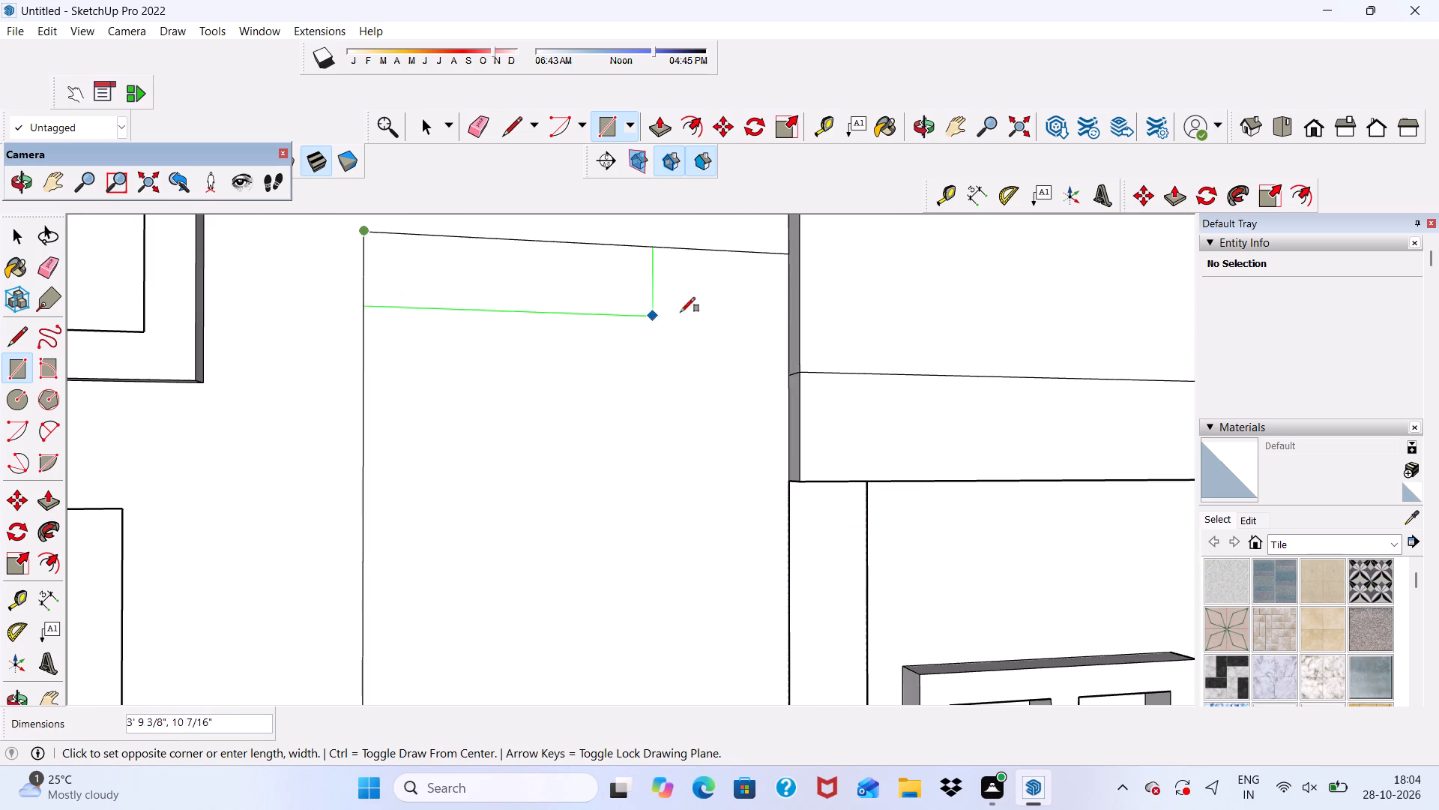
{"action": "scroll", "coordinate": [694, 309], "scroll_direction": "up", "scroll_amount": 2}
{"action": "scroll", "coordinate": [795, 331], "scroll_direction": "up", "scroll_amount": 3}
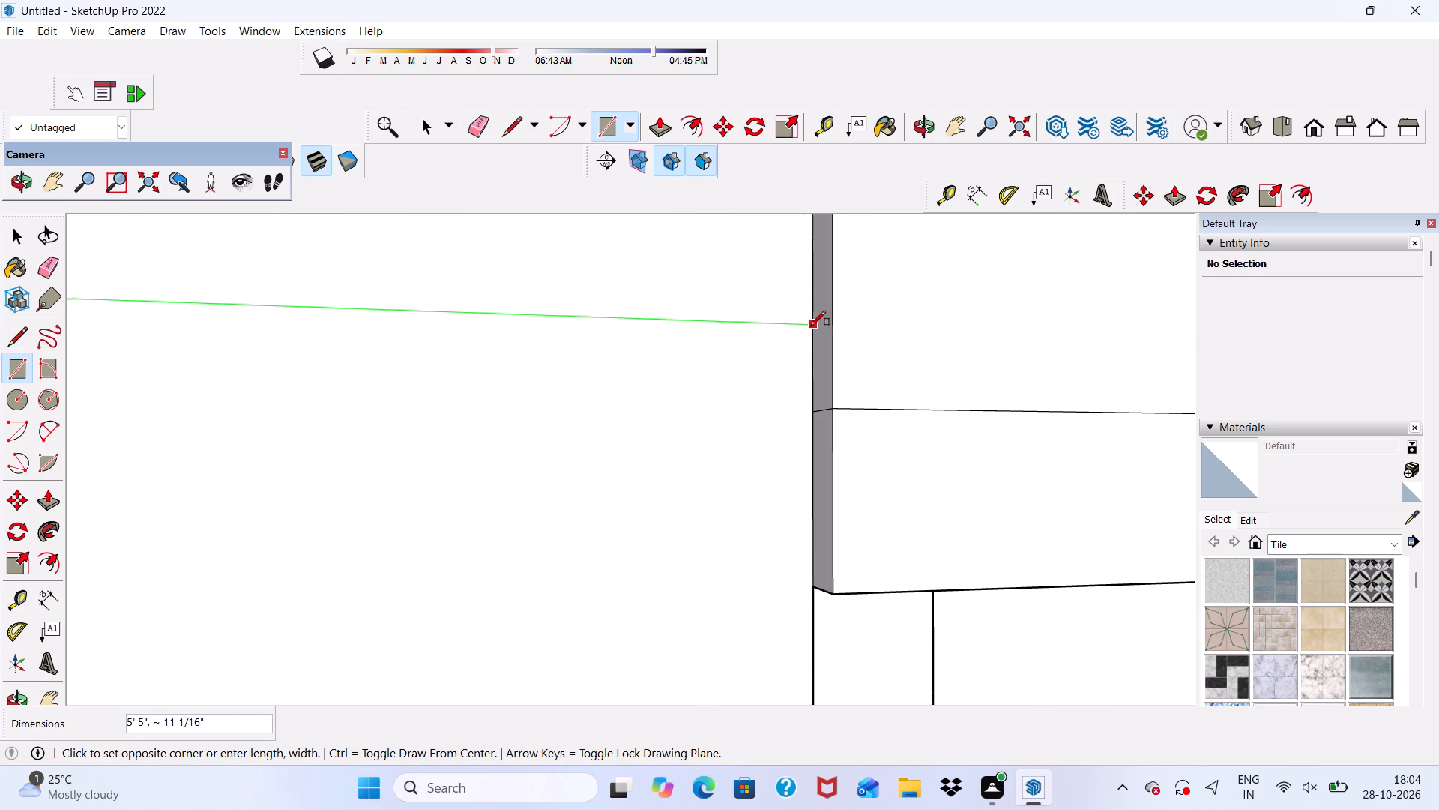
{"action": "left_click", "coordinate": [811, 325]}
{"action": "scroll", "coordinate": [653, 309], "scroll_direction": "down", "scroll_amount": 9}
Copy the strip straight down at 1' 1 1/2" spacing, making 10 copies inside the tall rectangle.
{"action": "key", "text": "space"}
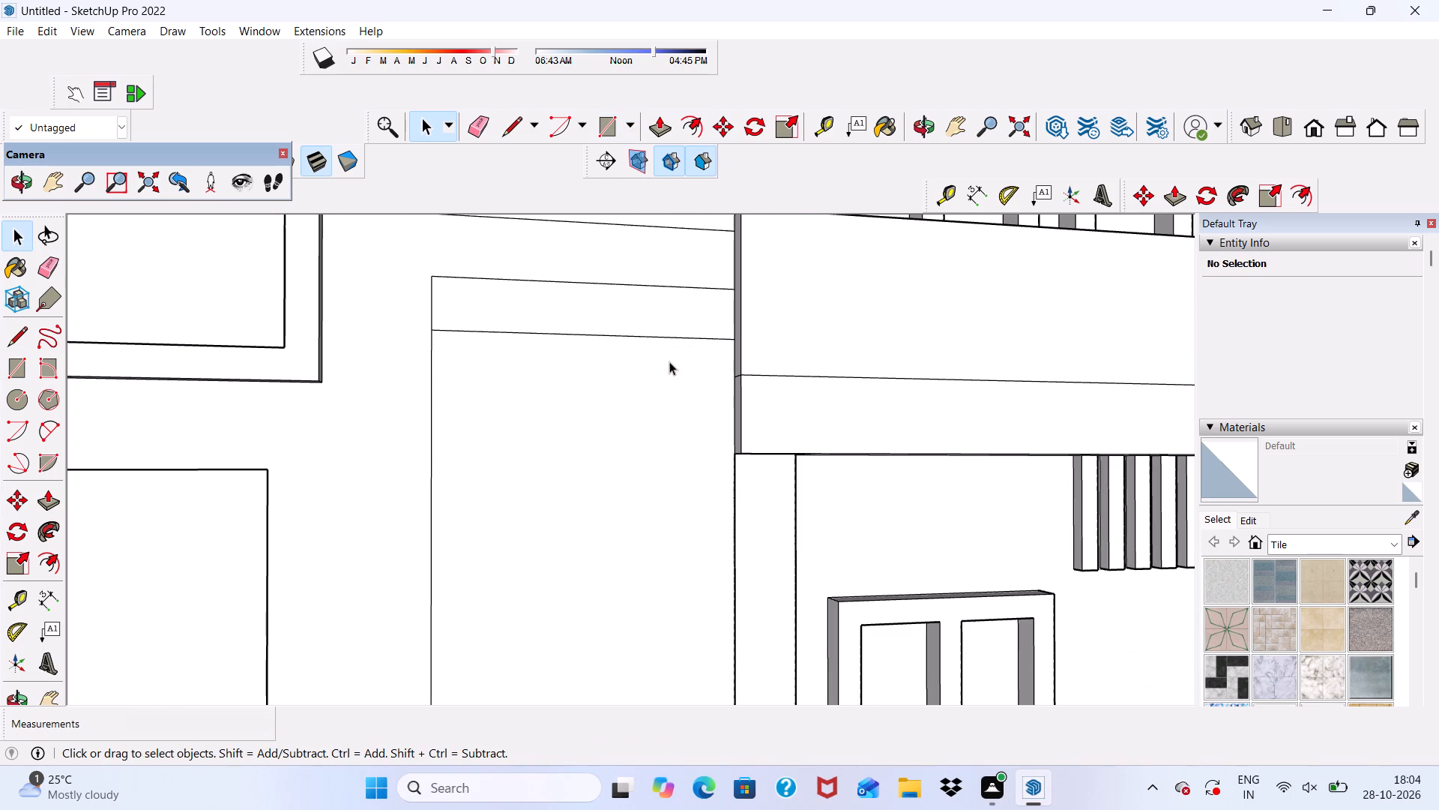
{"action": "scroll", "coordinate": [558, 335], "scroll_direction": "up", "scroll_amount": 2}
{"action": "left_click", "coordinate": [524, 316]}
{"action": "left_click", "coordinate": [524, 315]}
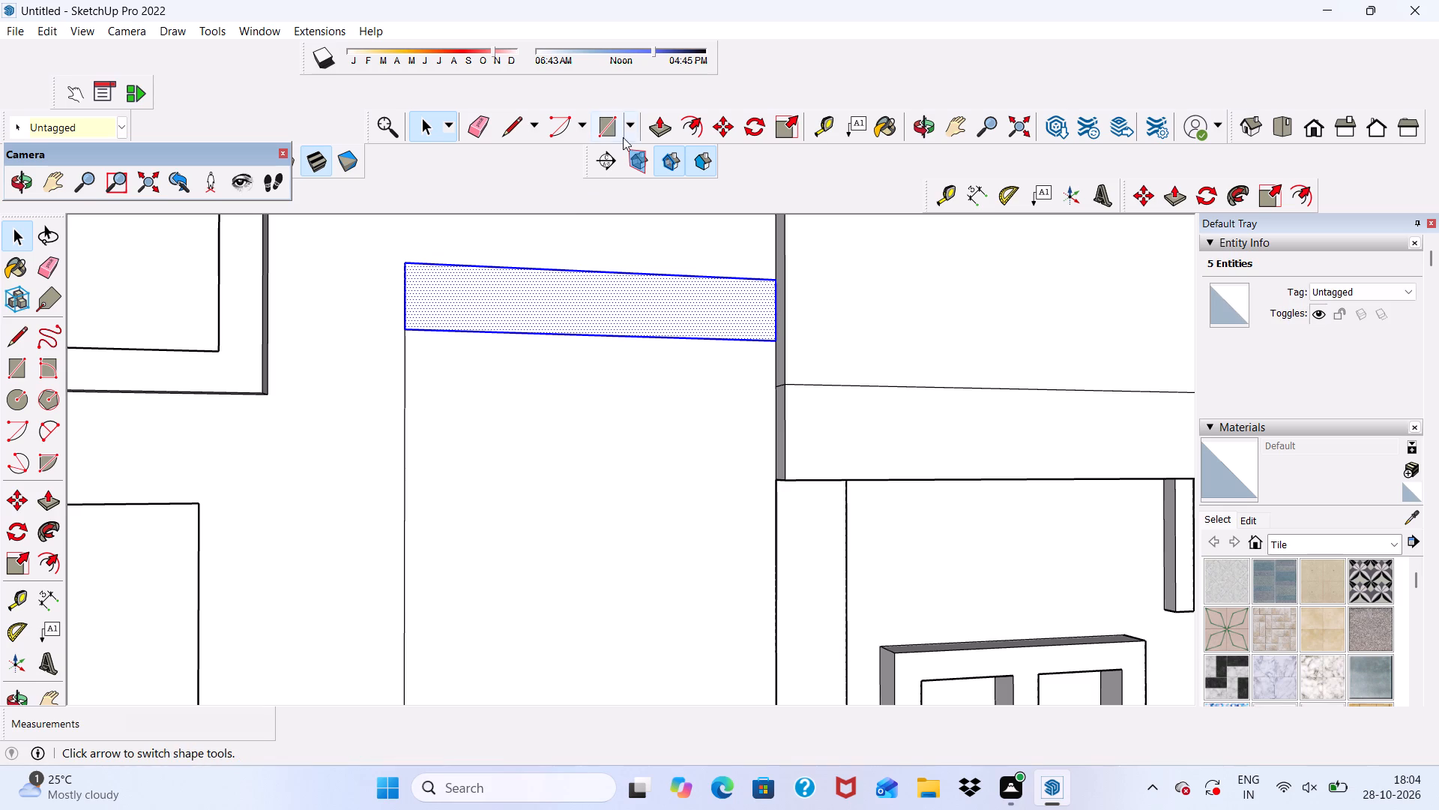
{"action": "left_click", "coordinate": [725, 117]}
{"action": "left_click", "coordinate": [537, 310]}
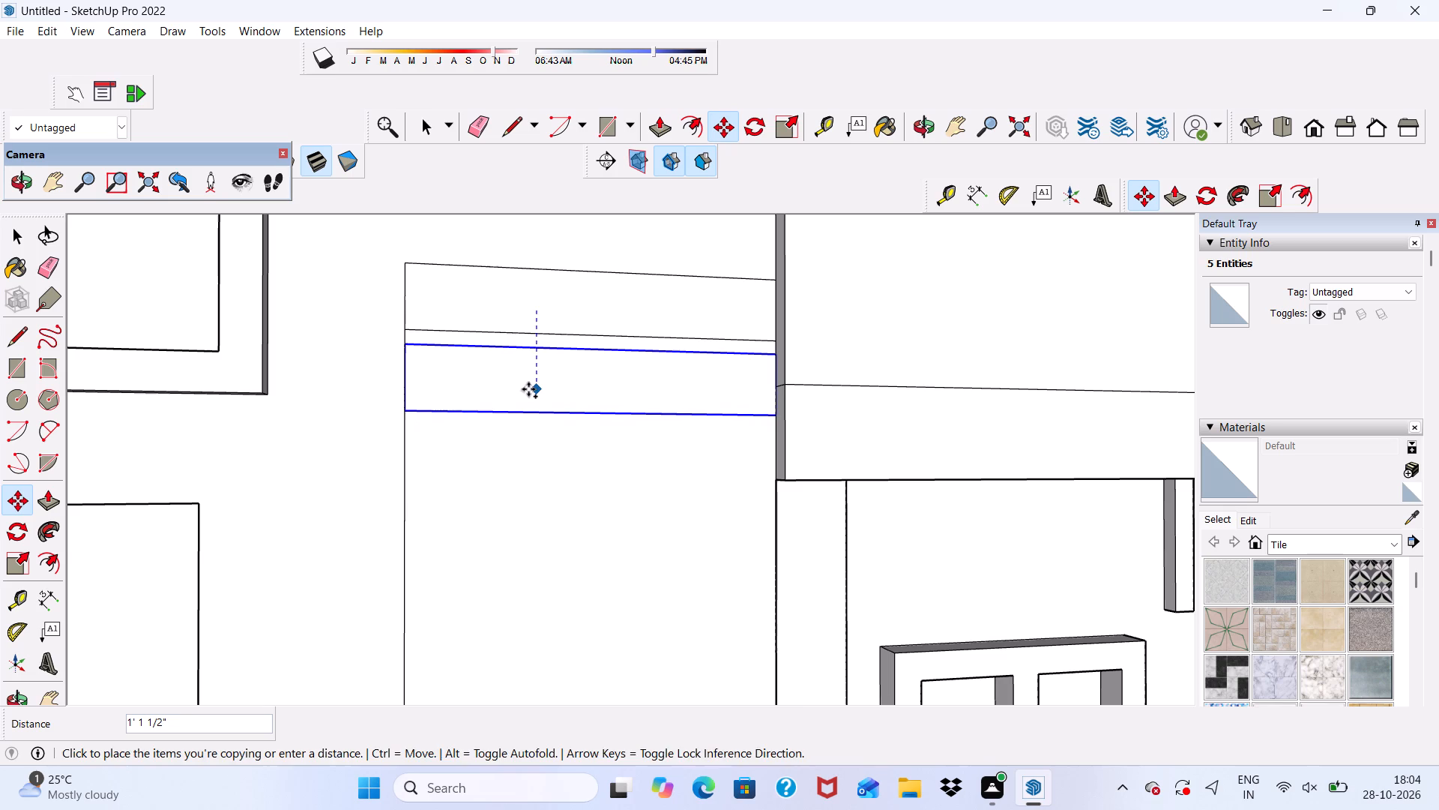
{"action": "left_click", "coordinate": [528, 389]}
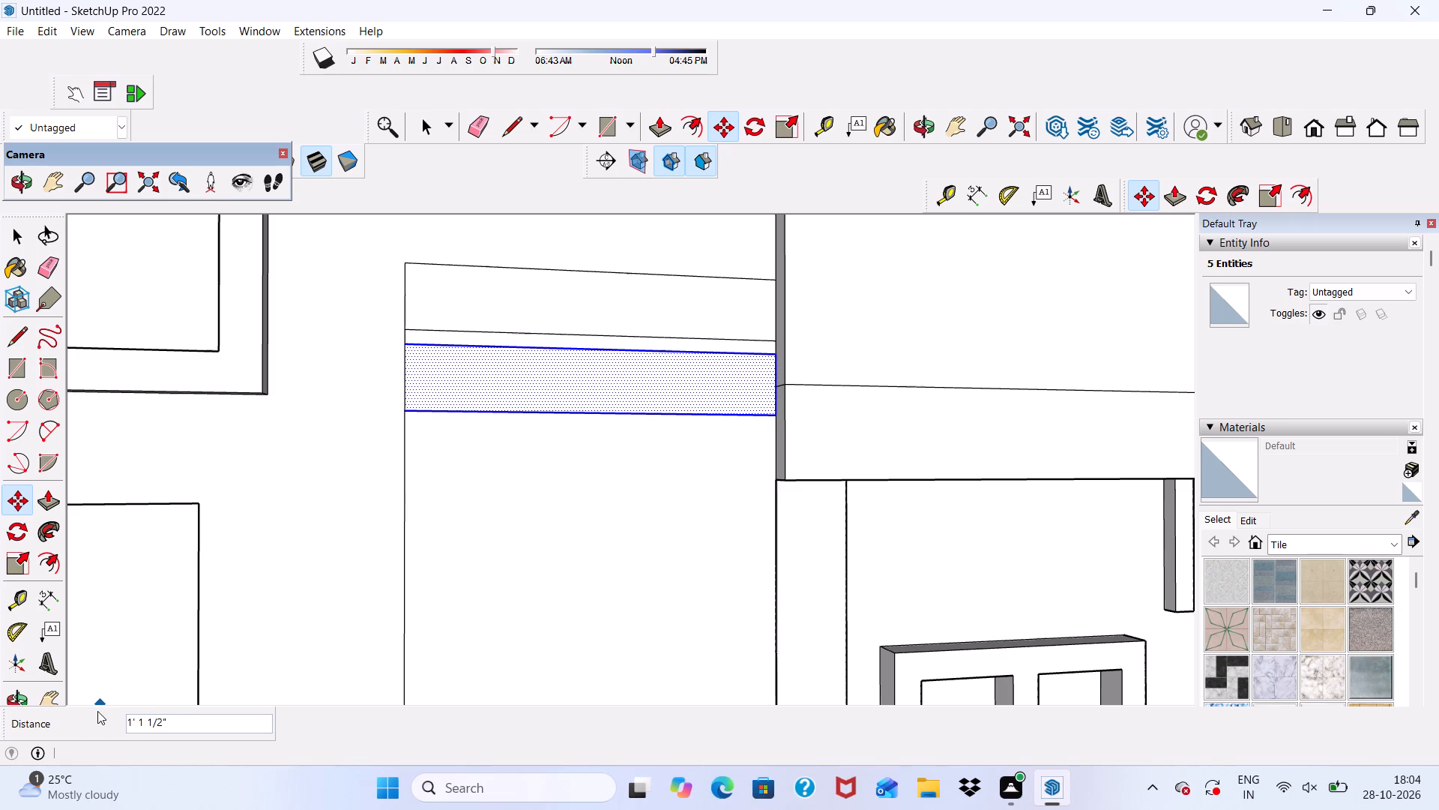
{"action": "key", "text": "shift+asterisk"}
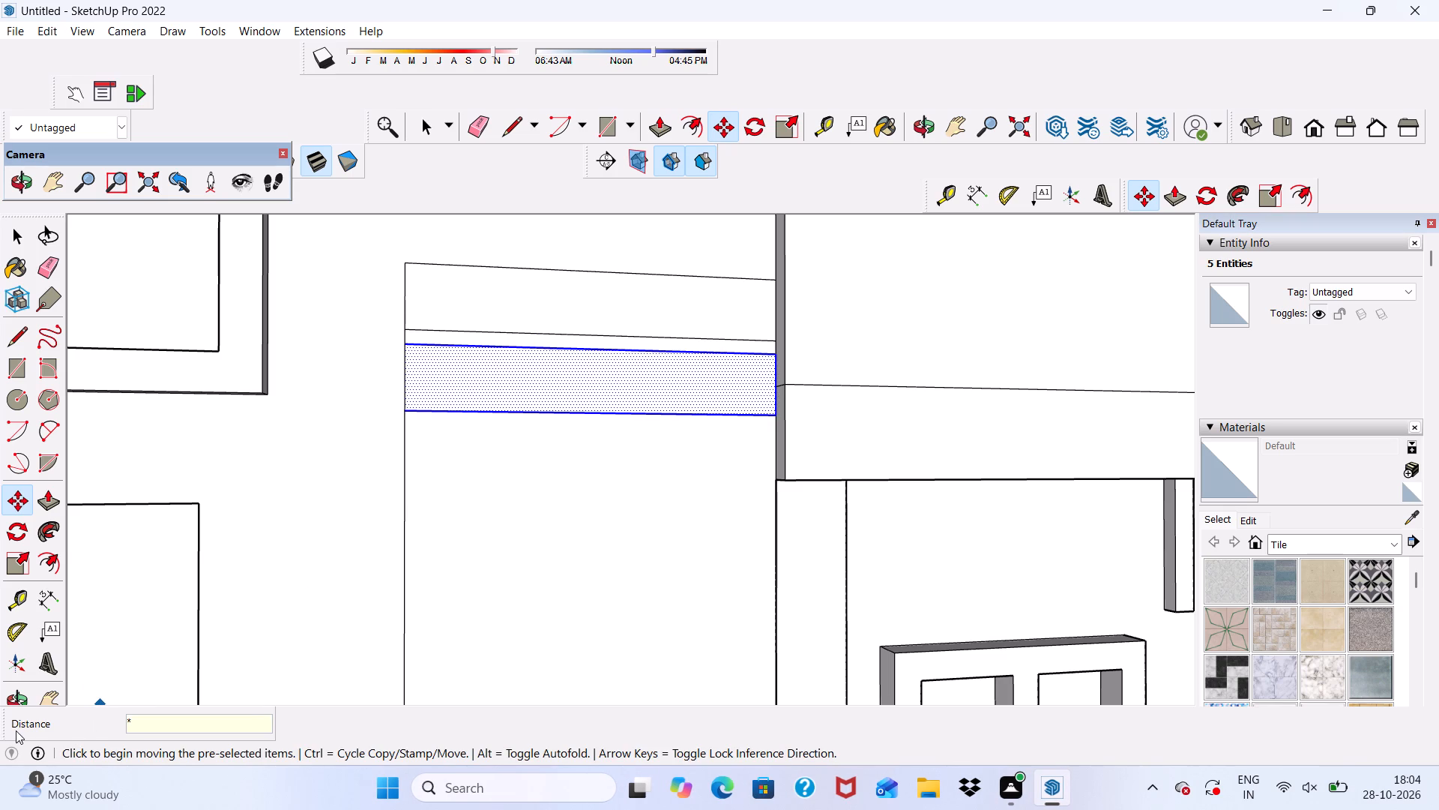
{"action": "type", "text": "10"}
{"action": "key", "text": "Return"}
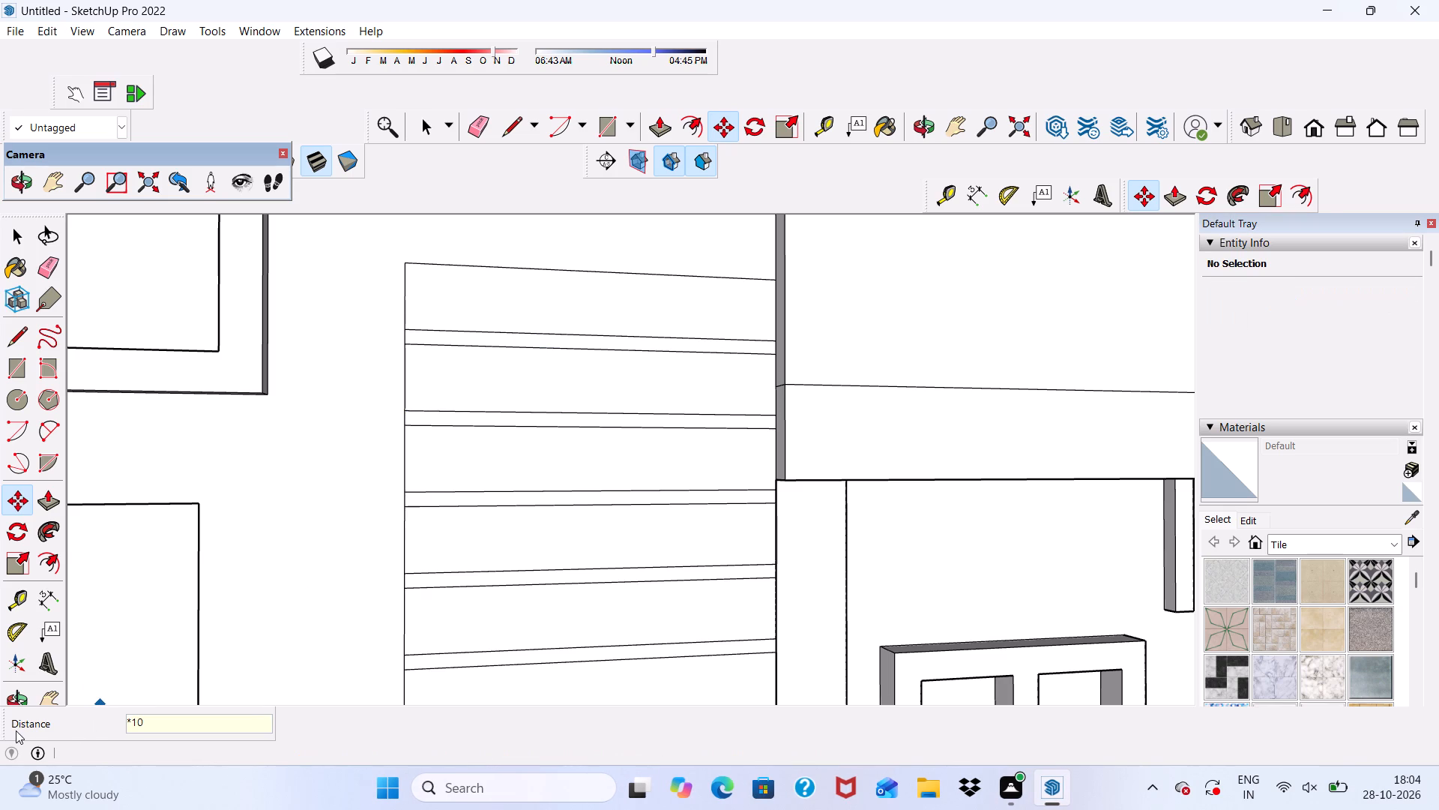
Copy the lowest strip straight down about 1' so it fills the gap just above the base slab.
{"action": "scroll", "coordinate": [44, 564], "scroll_direction": "down", "scroll_amount": 12}
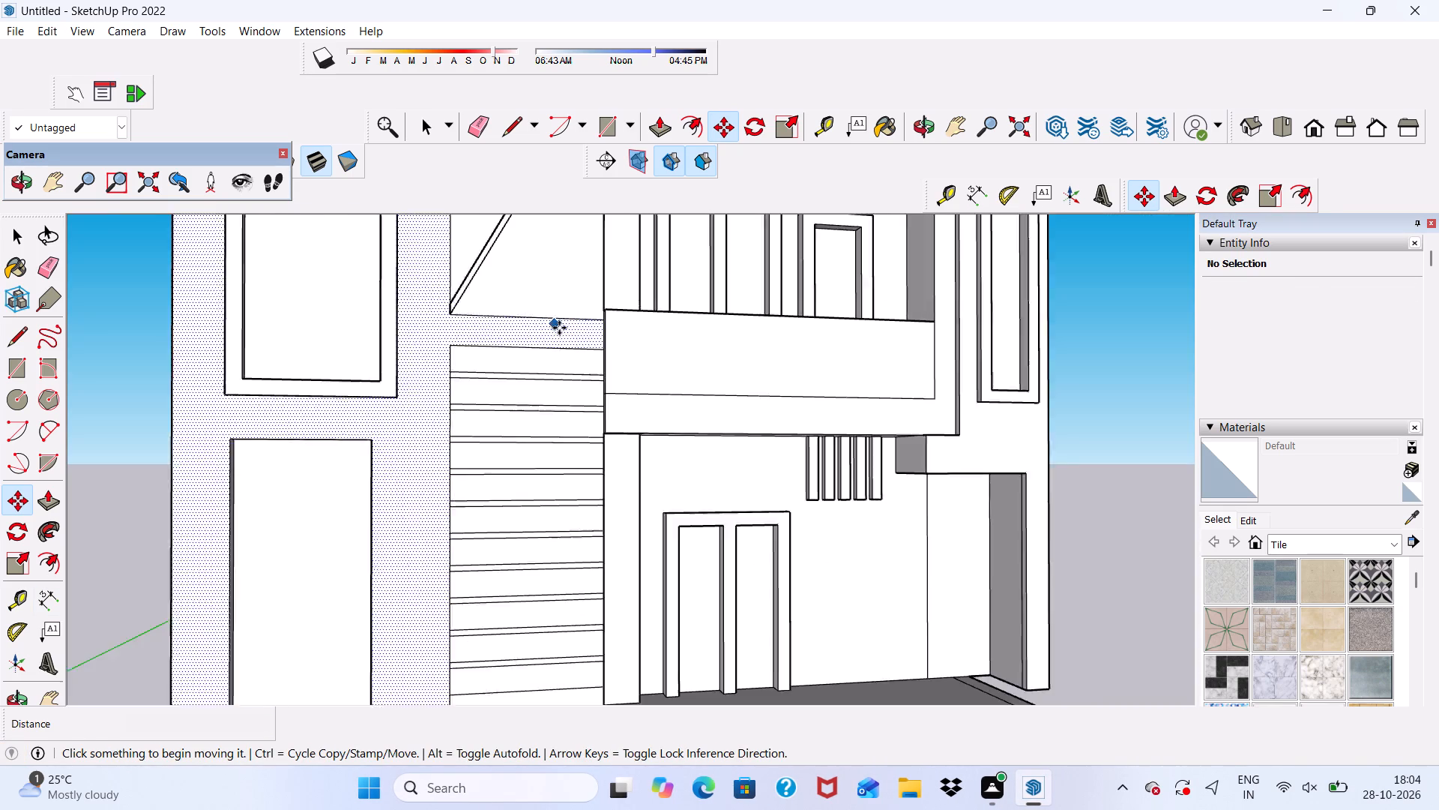
{"action": "scroll", "coordinate": [559, 328], "scroll_direction": "down", "scroll_amount": 5}
{"action": "scroll", "coordinate": [534, 475], "scroll_direction": "up", "scroll_amount": 6}
{"action": "scroll", "coordinate": [518, 572], "scroll_direction": "up", "scroll_amount": 9}
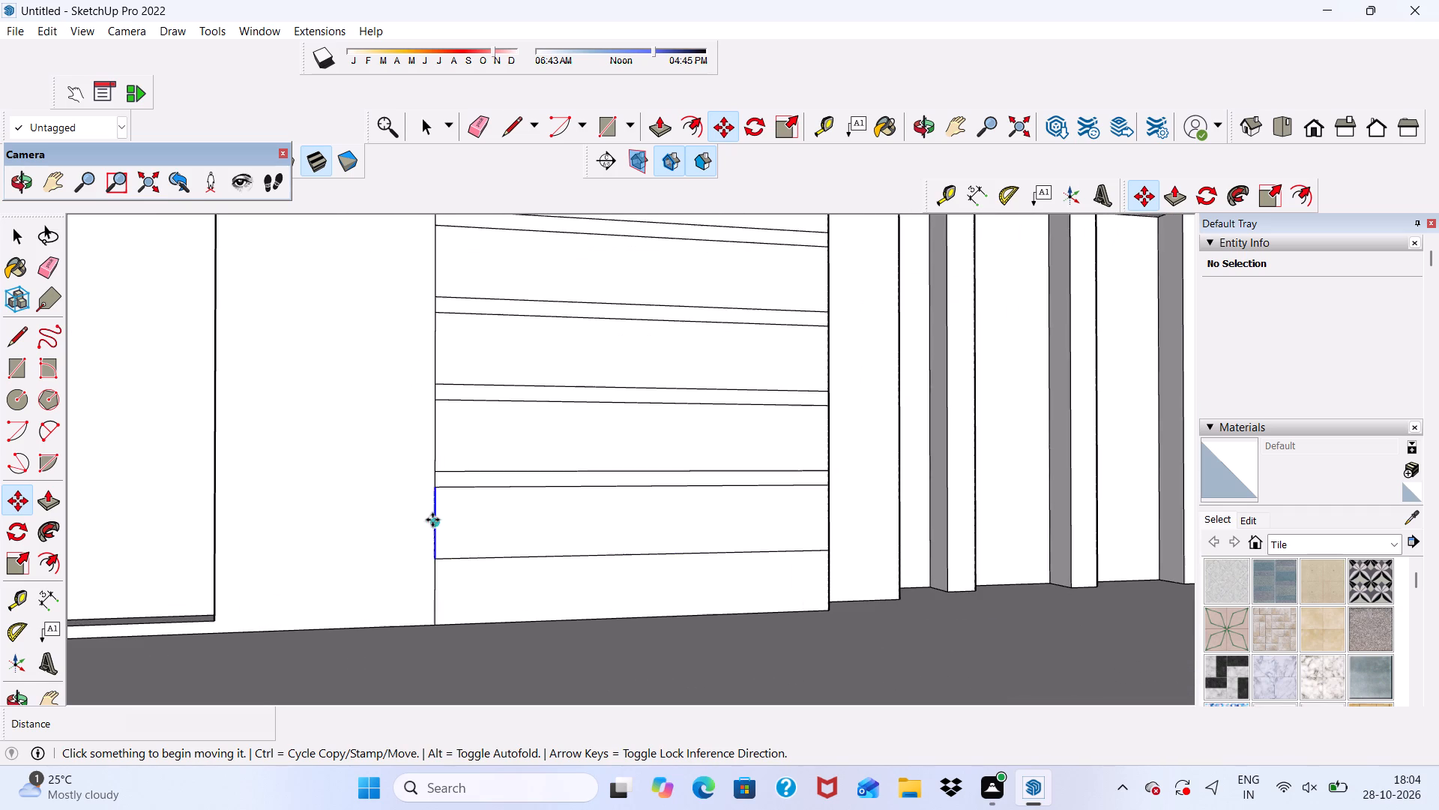
{"action": "left_click", "coordinate": [477, 539]}
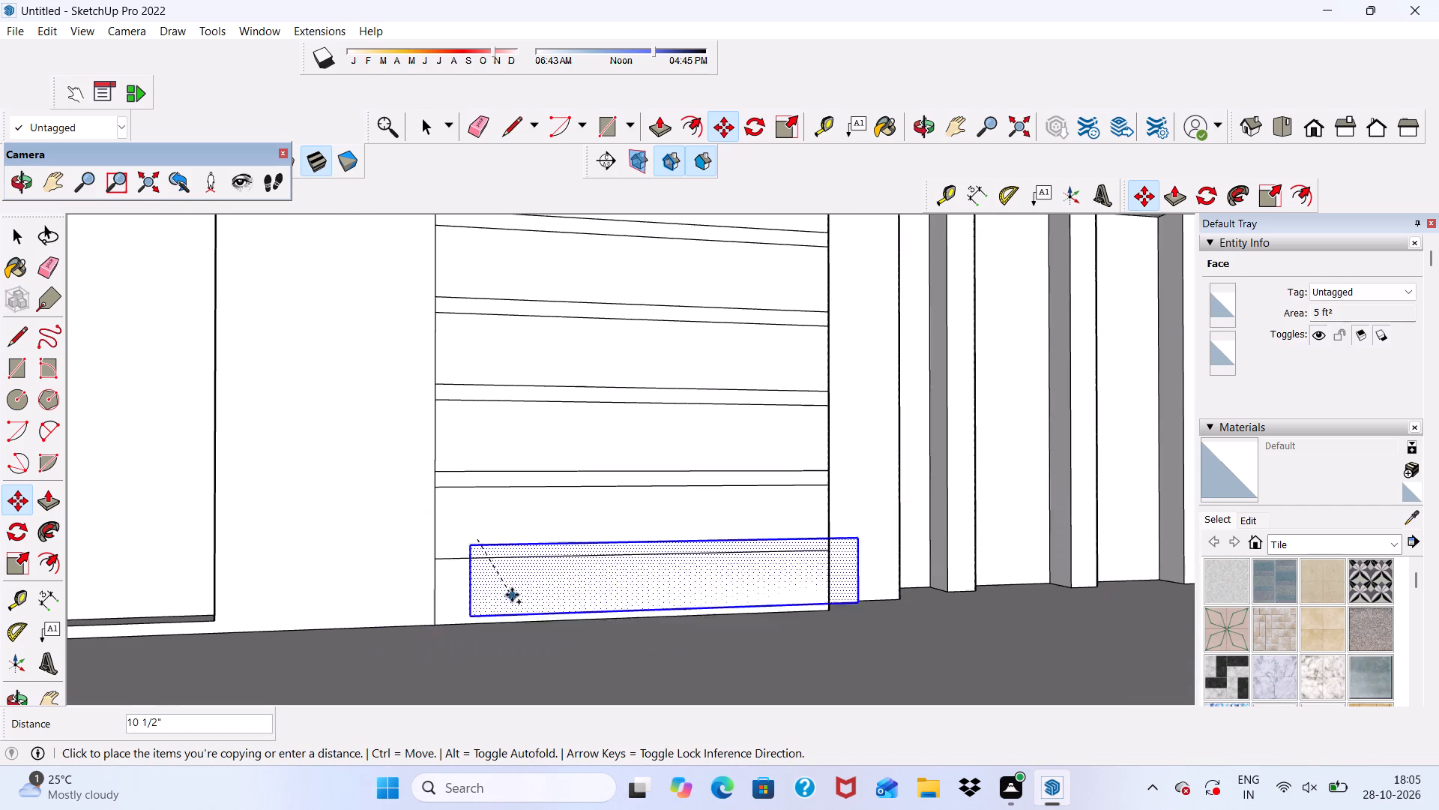
{"action": "scroll", "coordinate": [496, 572], "scroll_direction": "down", "scroll_amount": 3}
{"action": "middle_click_drag", "start_coordinate": [495, 599], "coordinate": [418, 634]}
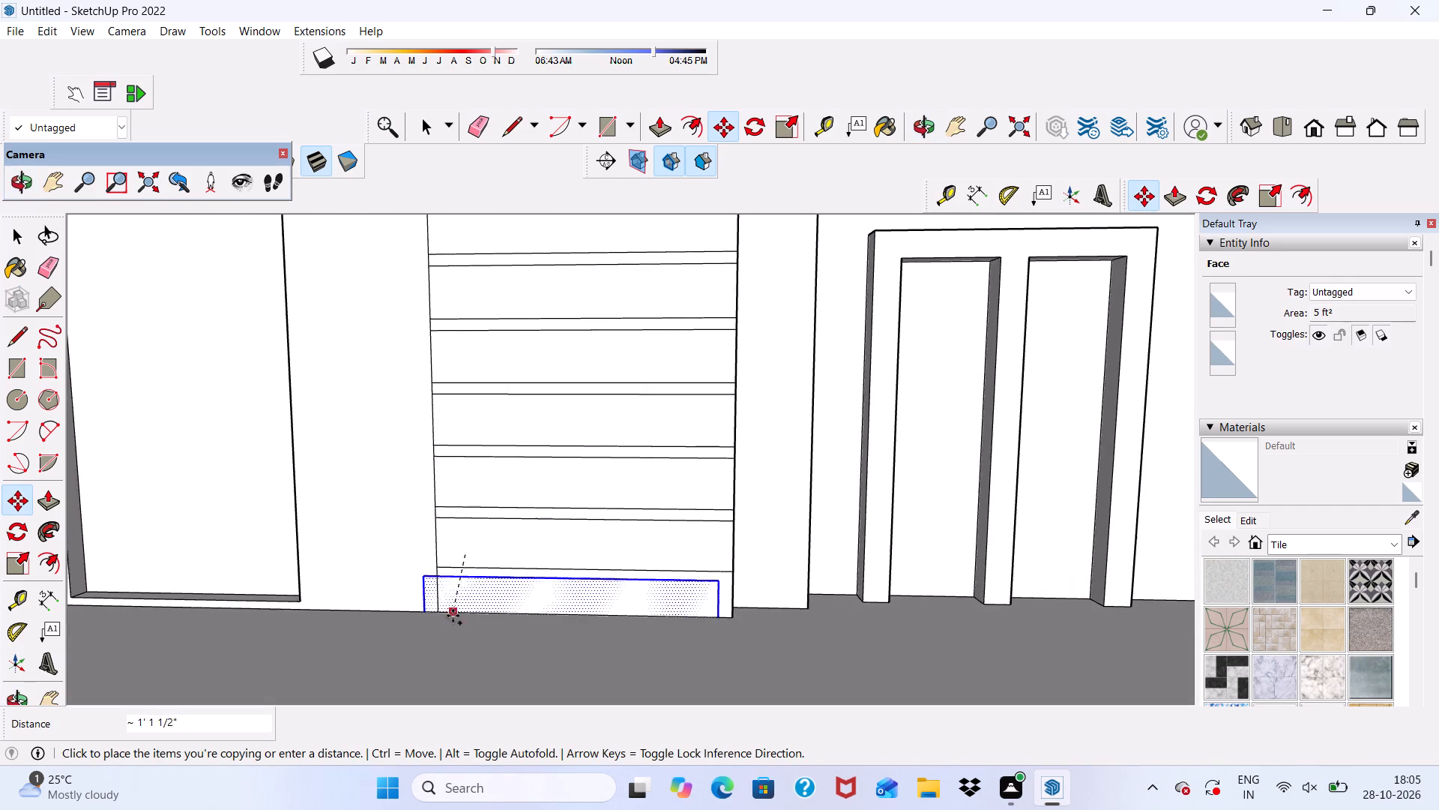
{"action": "scroll", "coordinate": [453, 615], "scroll_direction": "up", "scroll_amount": 6}
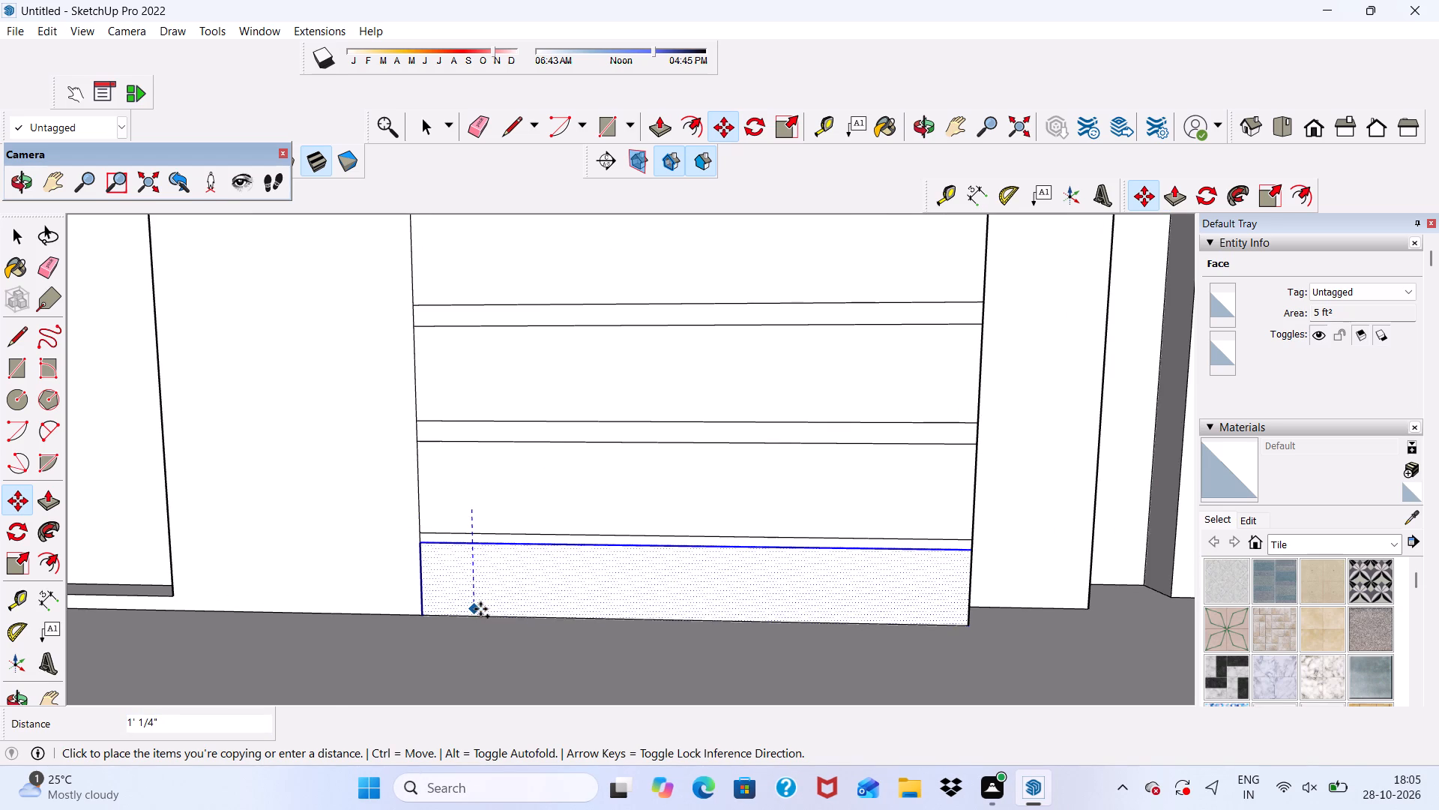
{"action": "left_click", "coordinate": [480, 609]}
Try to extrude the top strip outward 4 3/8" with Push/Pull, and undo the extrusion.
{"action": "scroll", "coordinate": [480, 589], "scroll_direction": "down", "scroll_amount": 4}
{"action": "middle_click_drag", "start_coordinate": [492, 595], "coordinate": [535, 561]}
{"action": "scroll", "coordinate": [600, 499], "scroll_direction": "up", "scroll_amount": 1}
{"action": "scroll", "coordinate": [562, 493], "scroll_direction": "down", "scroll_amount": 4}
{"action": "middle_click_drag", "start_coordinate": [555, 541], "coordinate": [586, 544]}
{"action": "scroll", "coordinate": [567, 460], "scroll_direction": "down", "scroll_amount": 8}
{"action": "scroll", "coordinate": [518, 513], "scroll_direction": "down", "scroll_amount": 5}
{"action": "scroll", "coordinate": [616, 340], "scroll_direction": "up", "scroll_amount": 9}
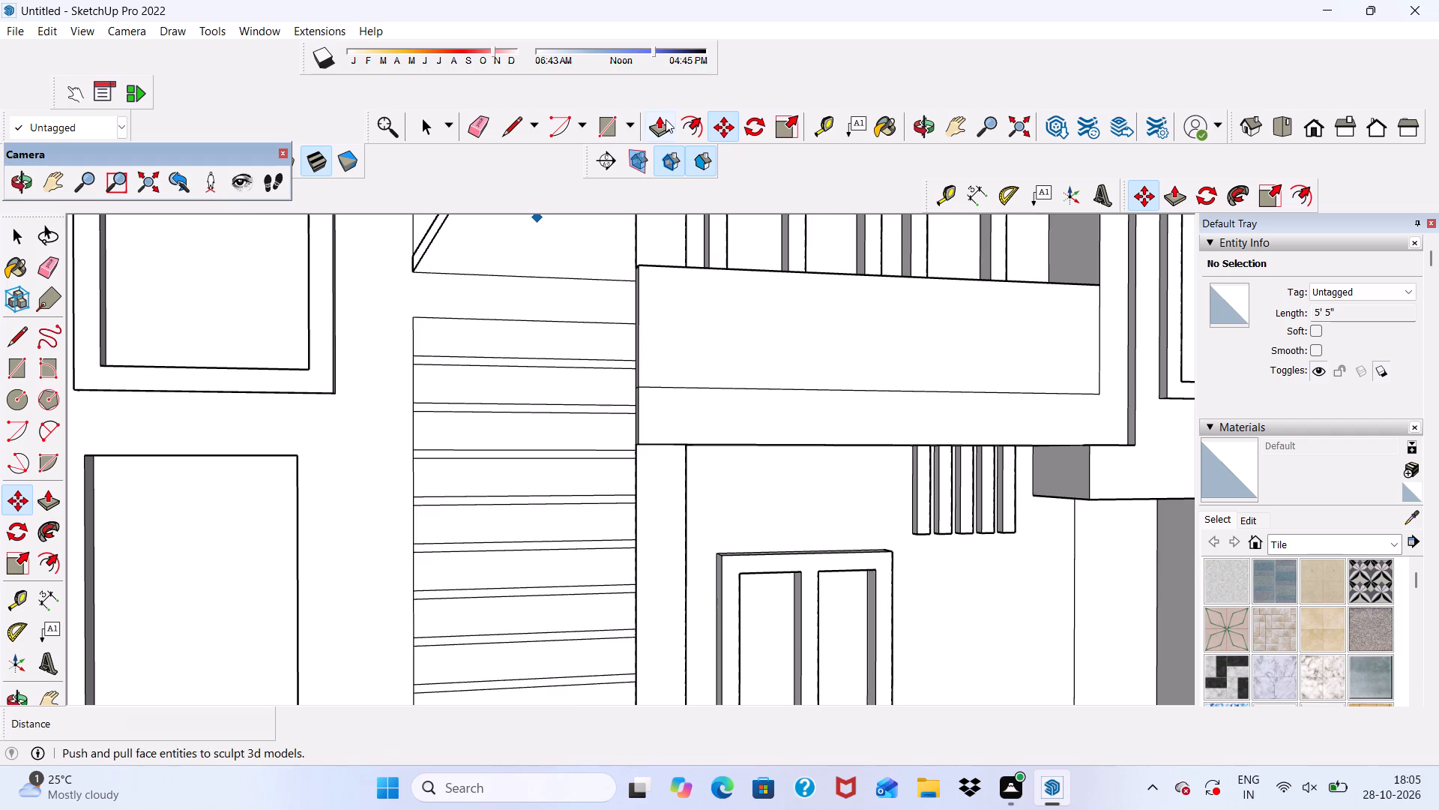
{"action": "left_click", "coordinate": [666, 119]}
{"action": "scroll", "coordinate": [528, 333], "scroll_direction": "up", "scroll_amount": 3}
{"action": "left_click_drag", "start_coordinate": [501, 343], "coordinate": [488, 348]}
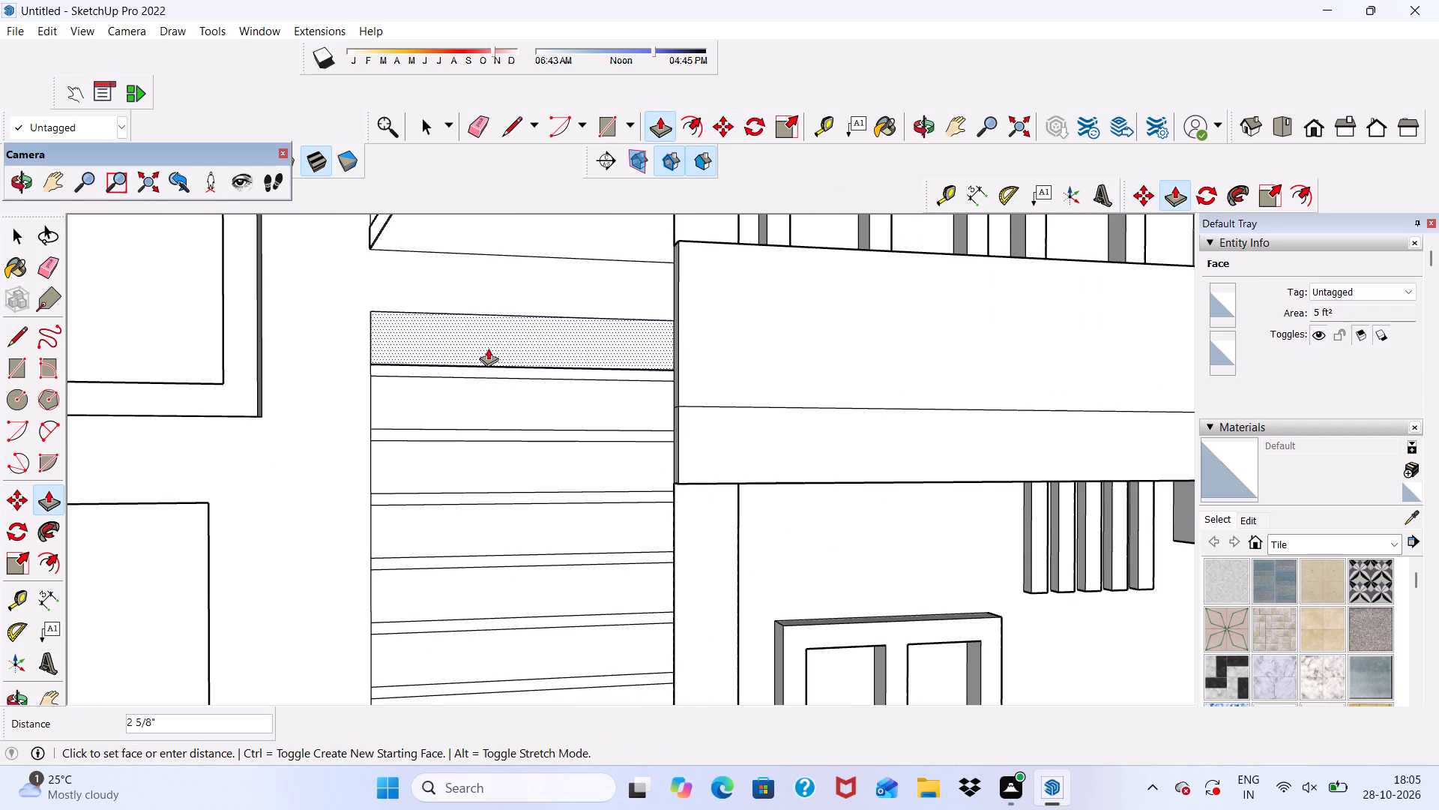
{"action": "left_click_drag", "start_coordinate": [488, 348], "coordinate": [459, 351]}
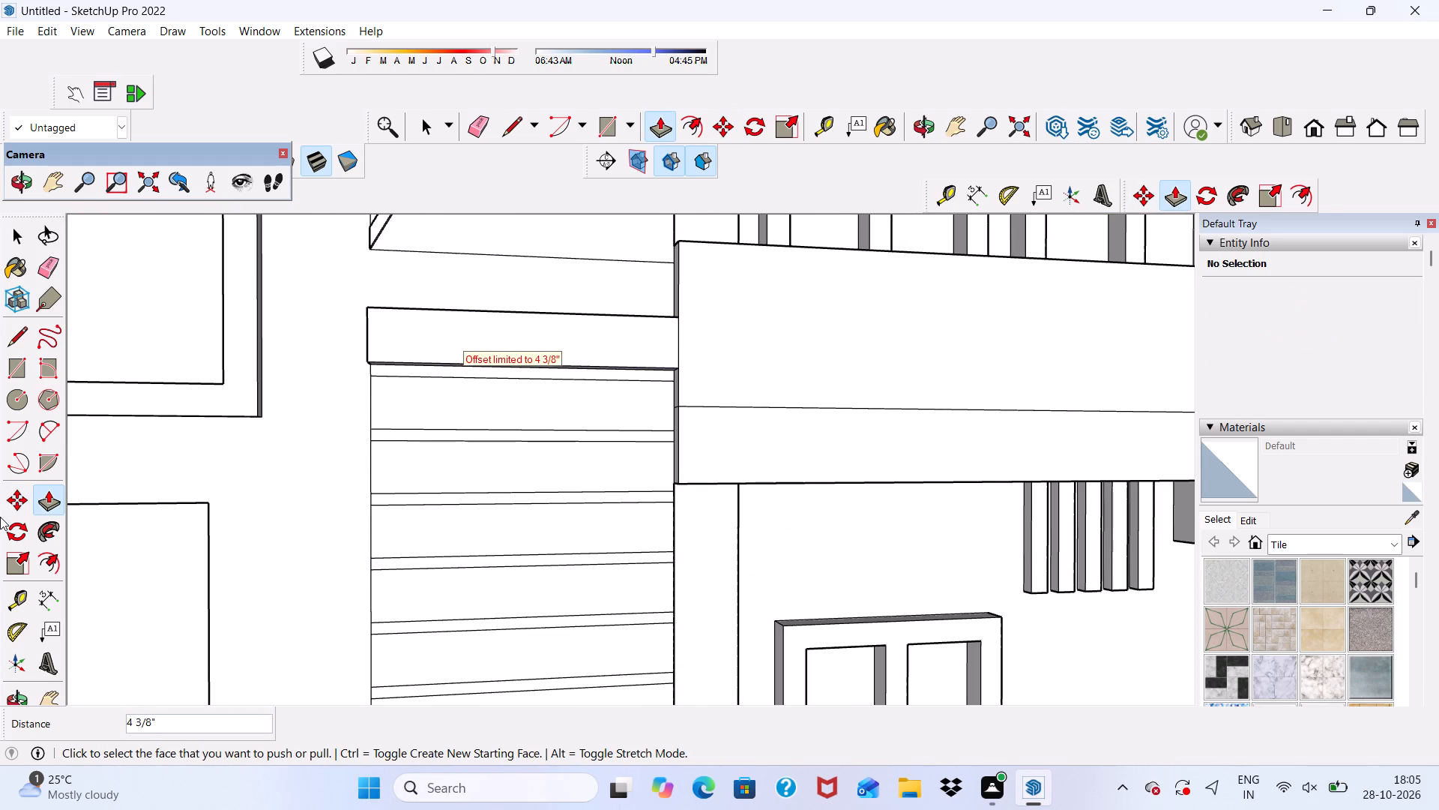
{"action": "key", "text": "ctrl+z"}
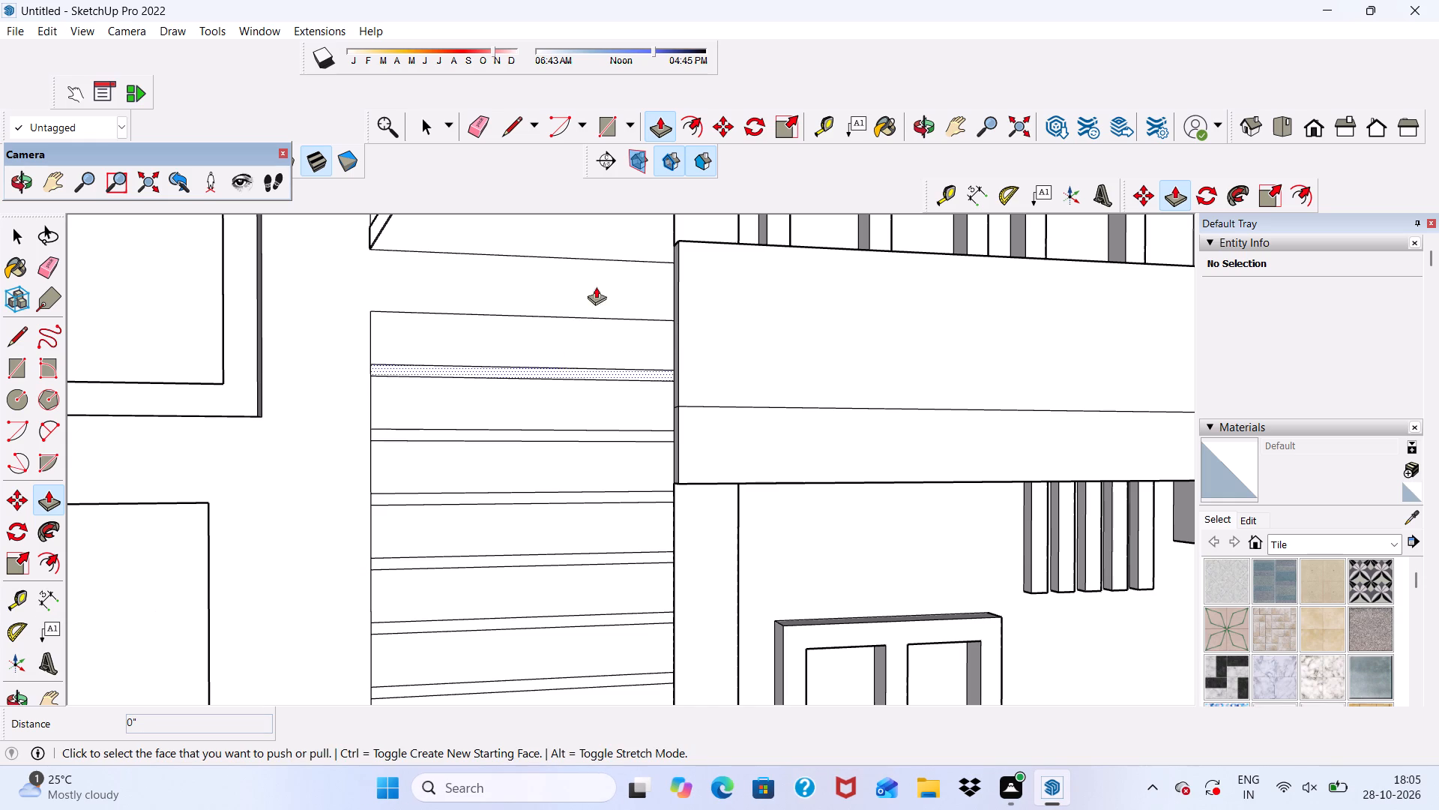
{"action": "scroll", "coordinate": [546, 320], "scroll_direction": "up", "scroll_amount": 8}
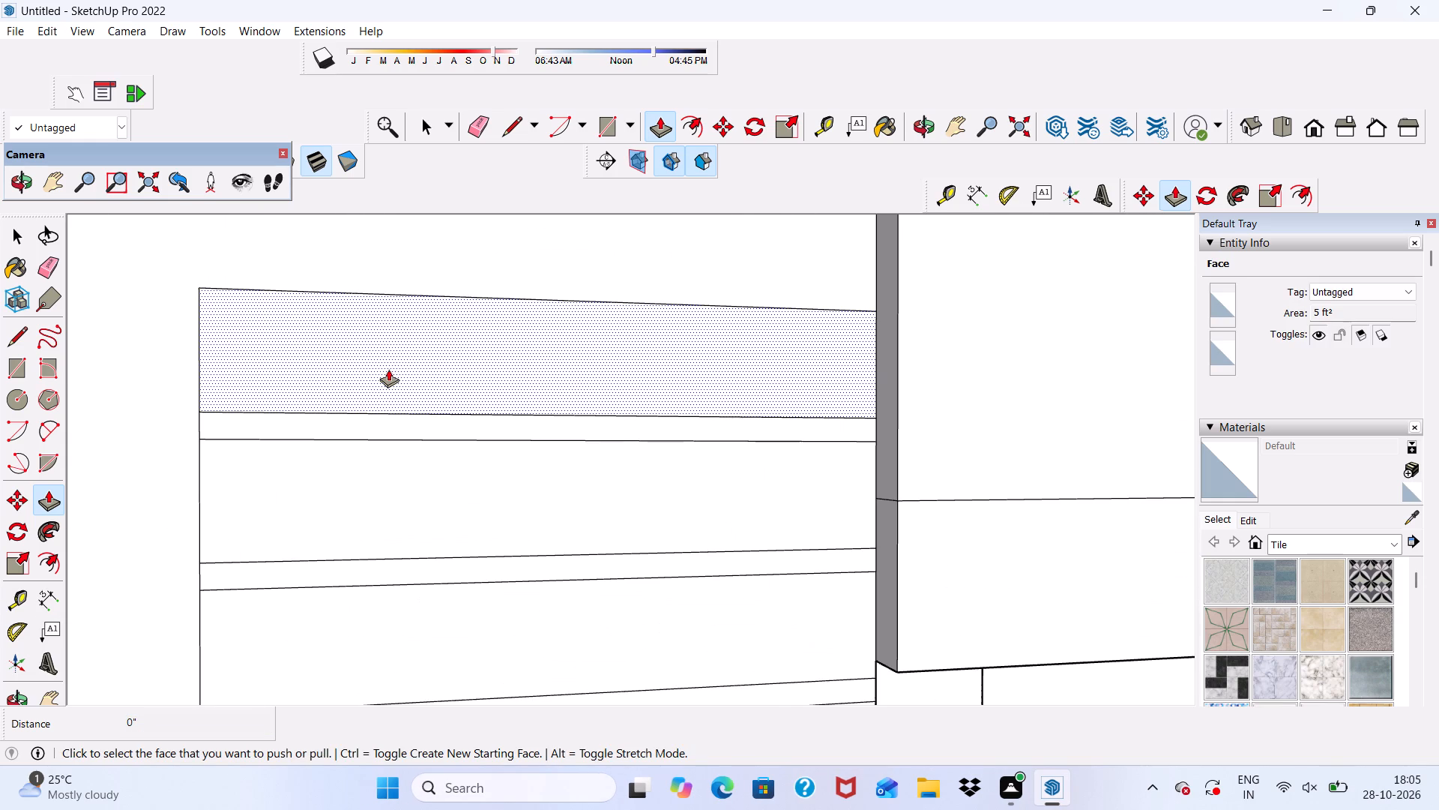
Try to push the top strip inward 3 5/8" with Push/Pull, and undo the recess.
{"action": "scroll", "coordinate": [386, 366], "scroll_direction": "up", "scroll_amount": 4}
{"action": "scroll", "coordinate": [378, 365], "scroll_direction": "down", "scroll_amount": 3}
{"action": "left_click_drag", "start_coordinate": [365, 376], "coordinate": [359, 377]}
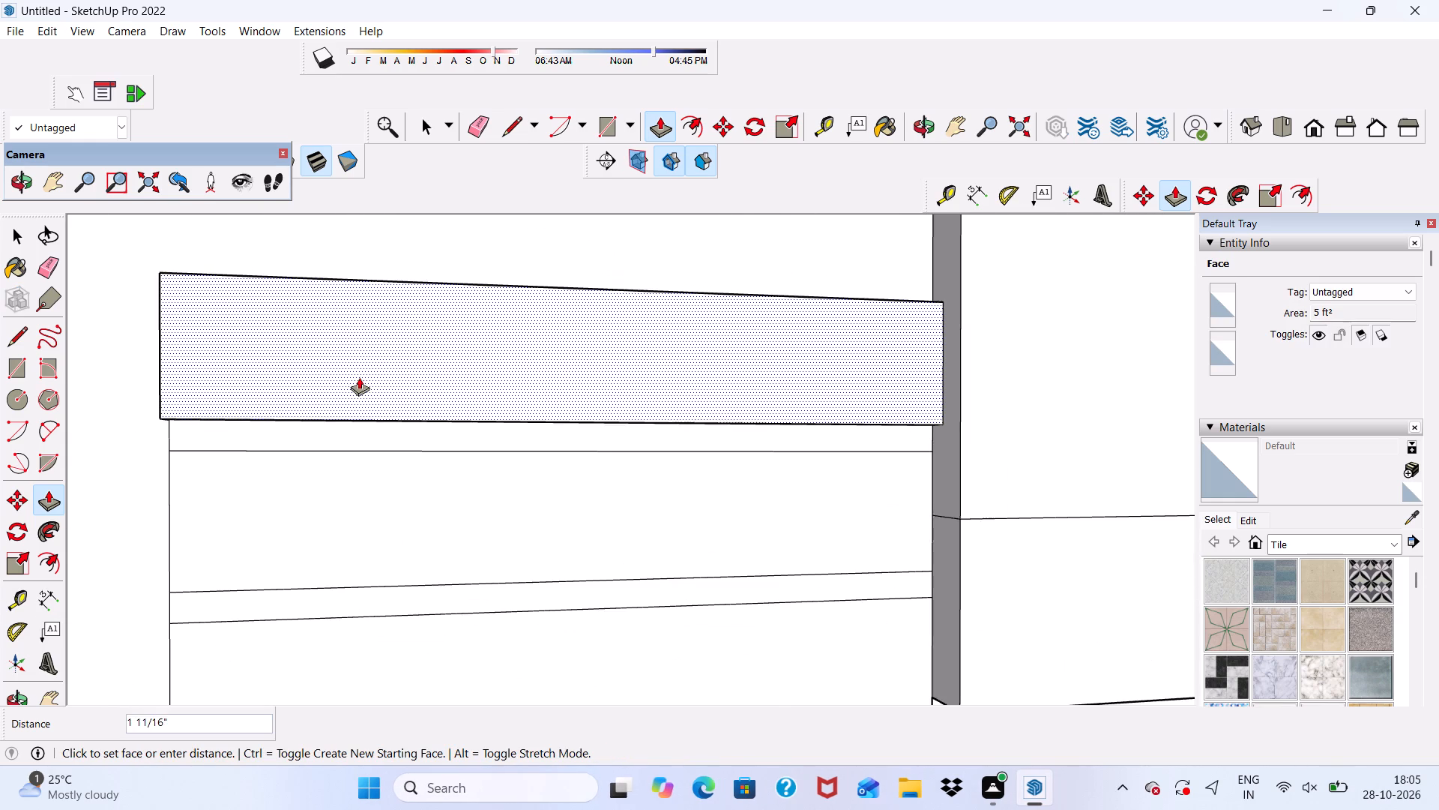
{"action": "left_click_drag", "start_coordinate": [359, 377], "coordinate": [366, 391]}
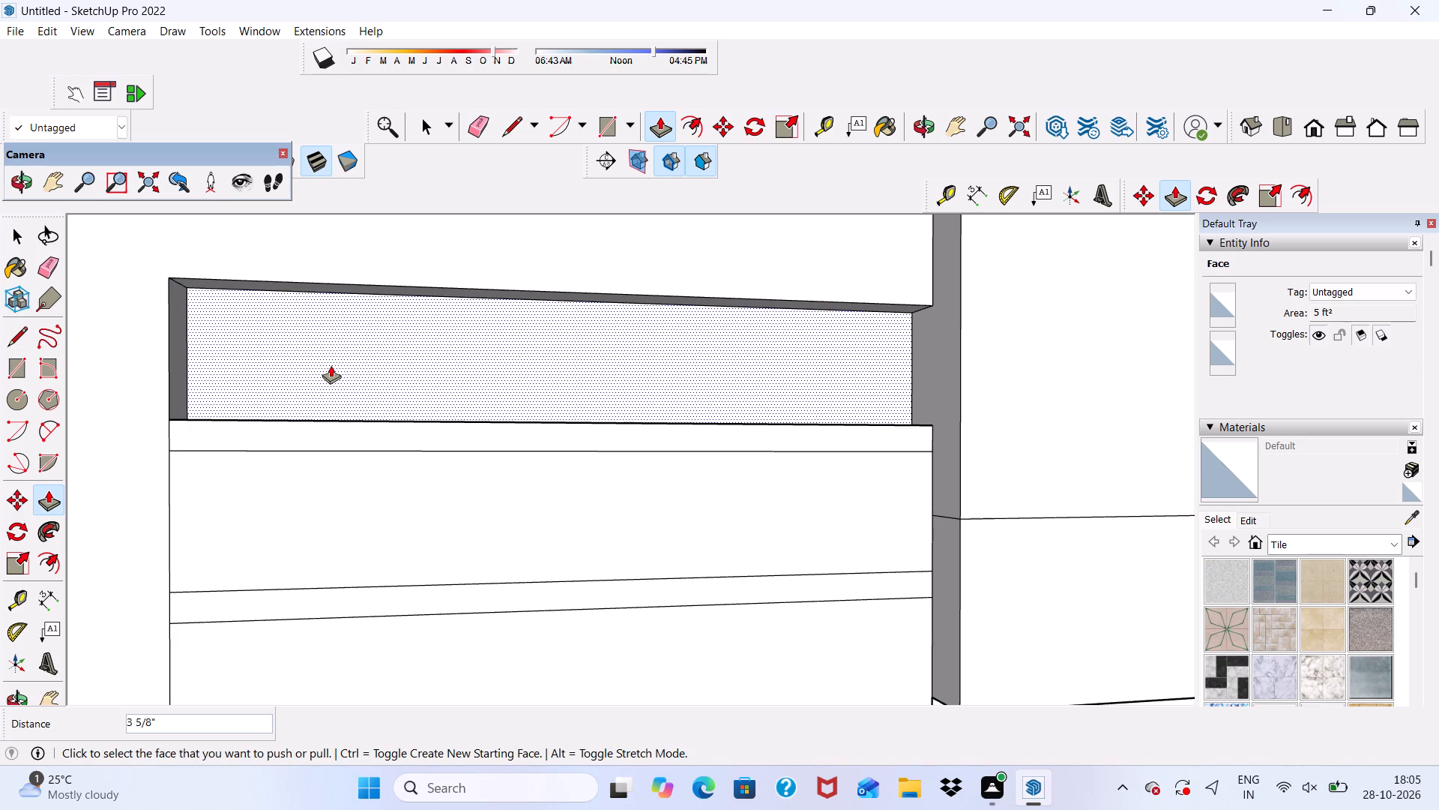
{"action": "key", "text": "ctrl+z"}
Recess the top three strips of the tall rectangle roughly 1" to 1 11/16" into the wall with Push/Pull.
{"action": "left_click", "coordinate": [325, 367]}
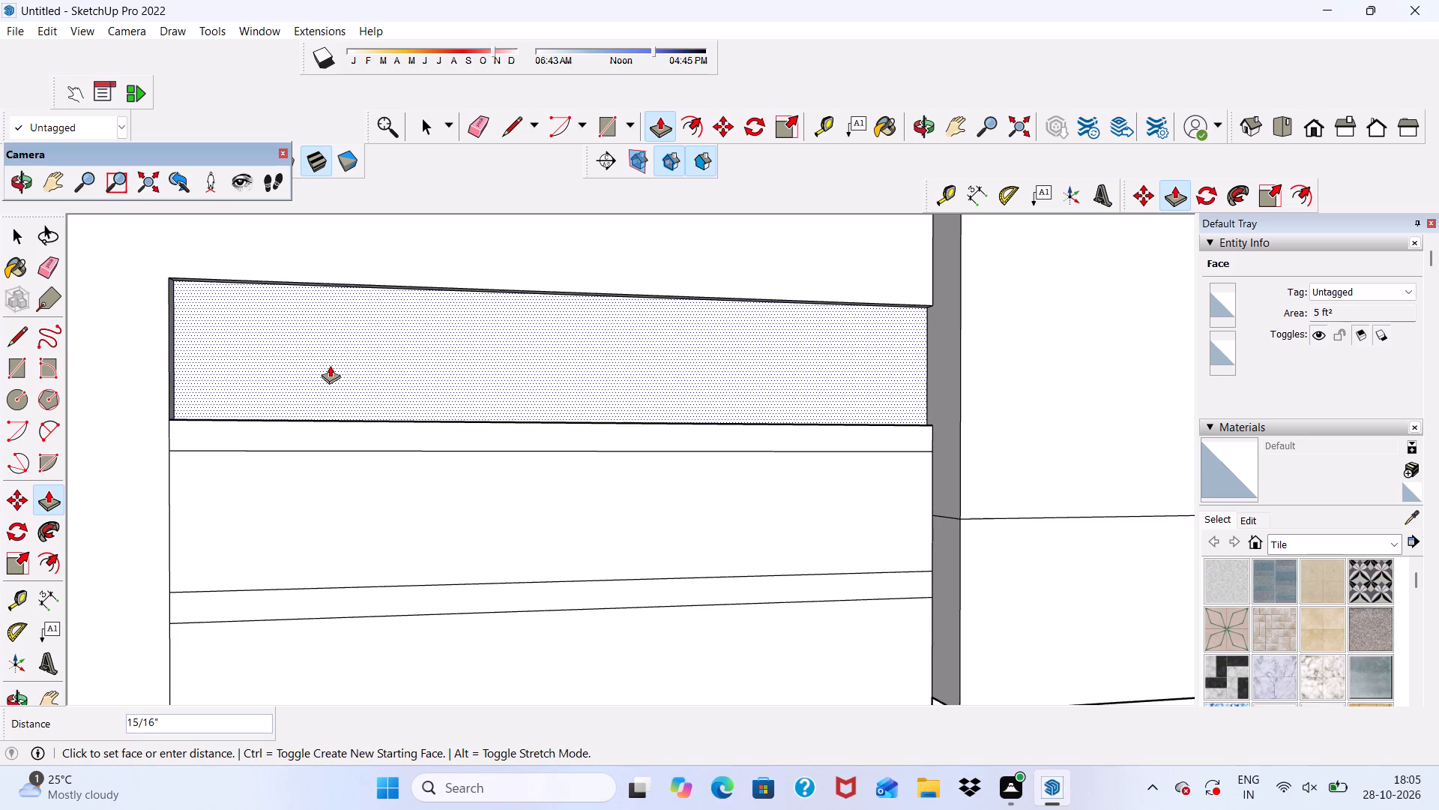
{"action": "left_click_drag", "start_coordinate": [269, 498], "coordinate": [272, 491]}
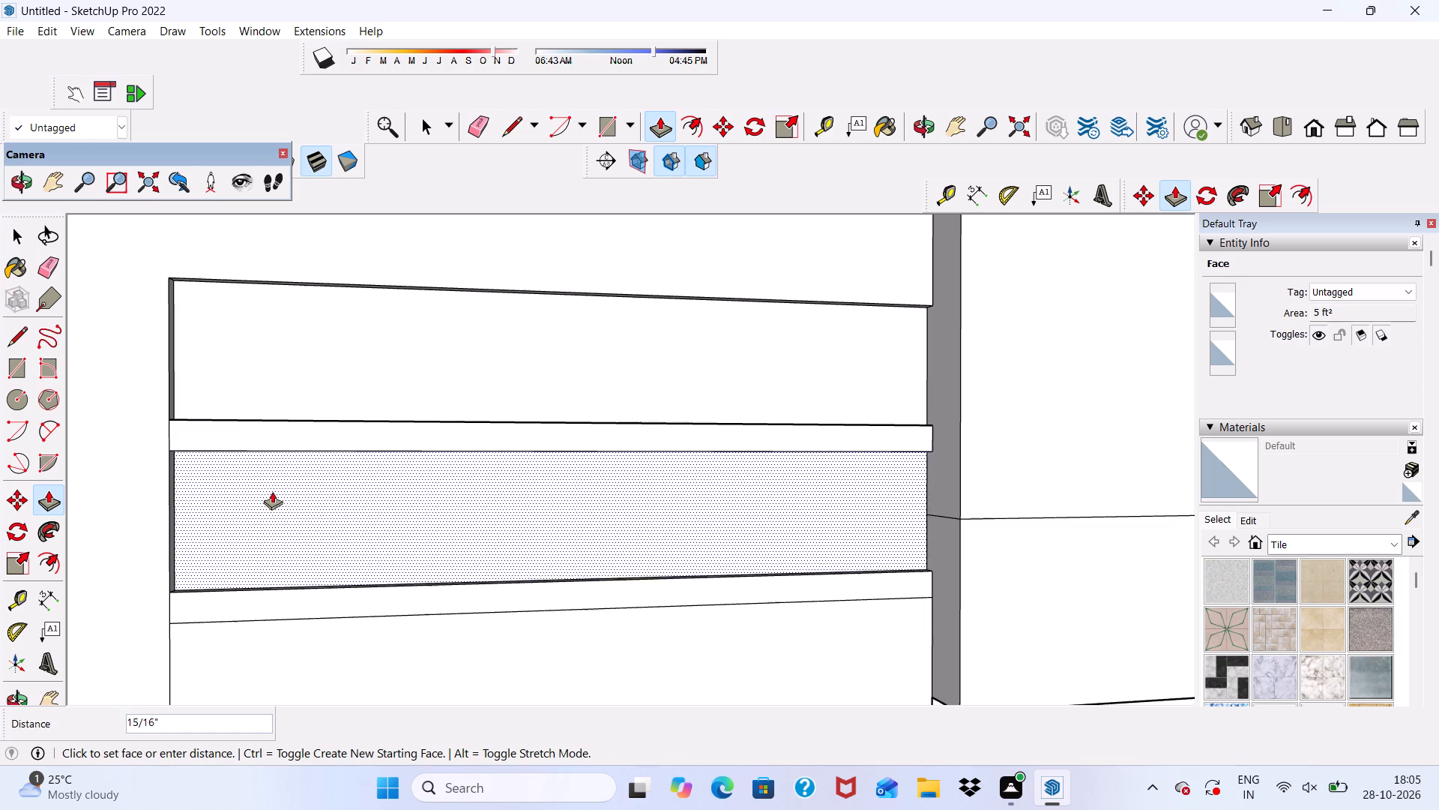
{"action": "left_click_drag", "start_coordinate": [272, 491], "coordinate": [271, 491]}
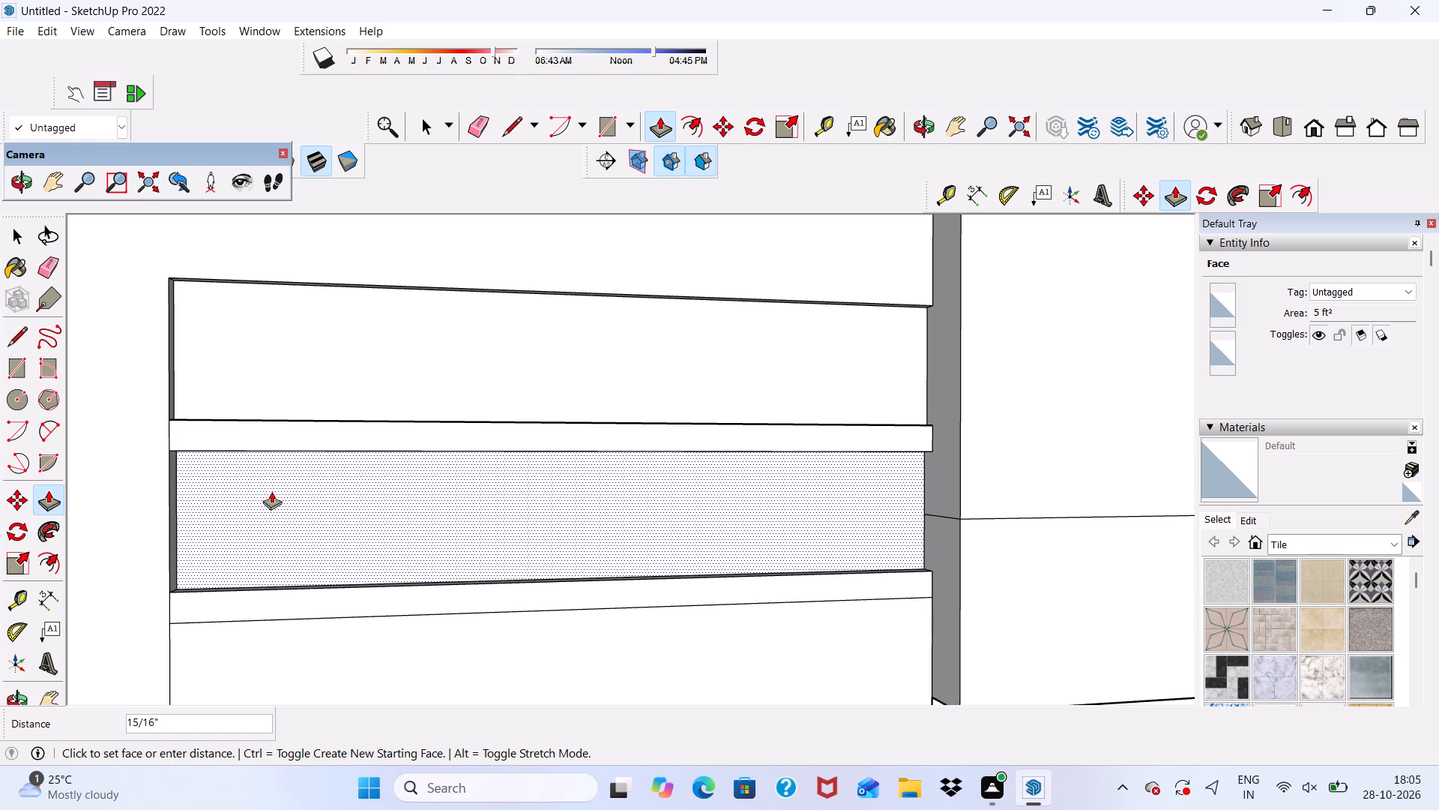
{"action": "left_click_drag", "start_coordinate": [271, 491], "coordinate": [270, 491]}
{"action": "left_click", "coordinate": [268, 492]}
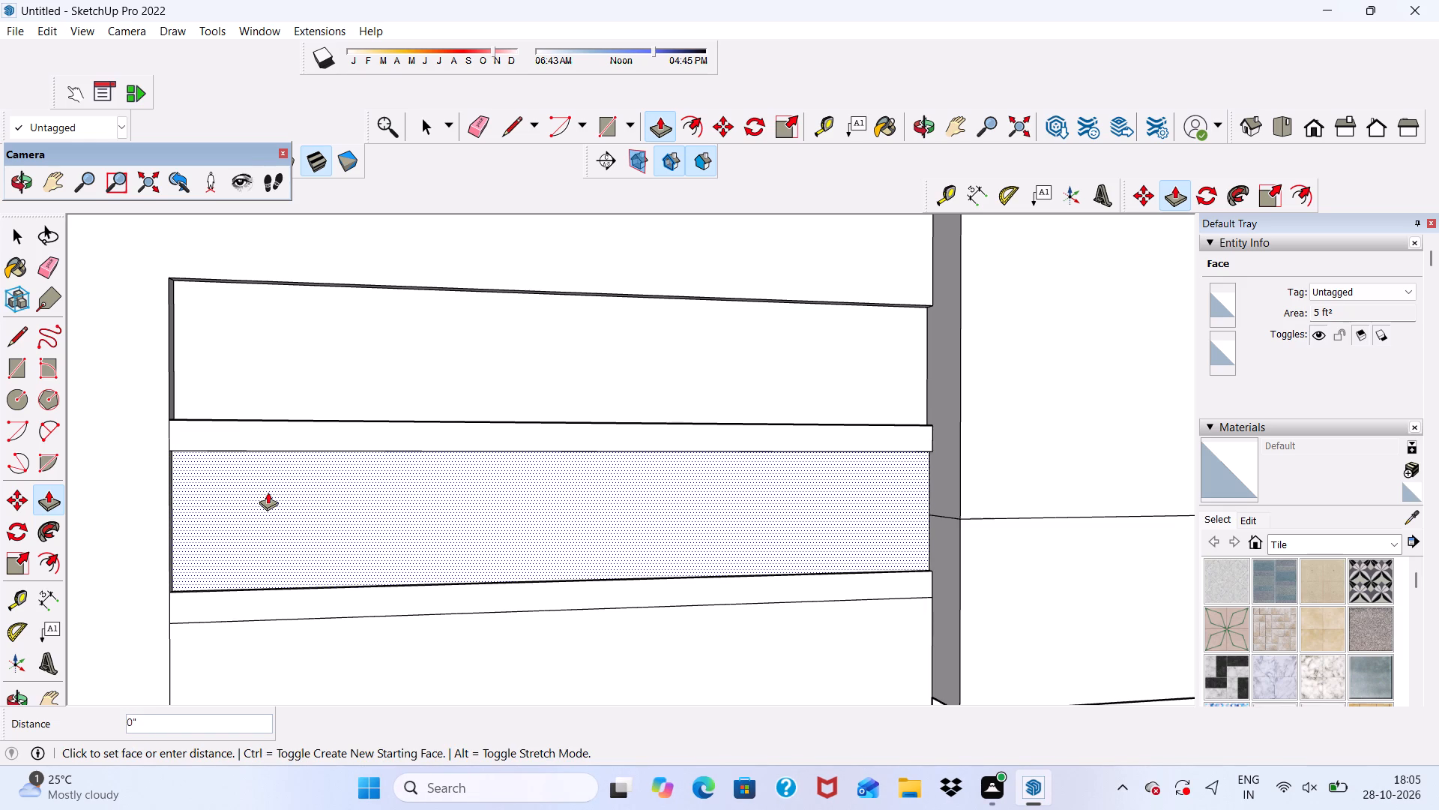
{"action": "scroll", "coordinate": [288, 430], "scroll_direction": "down", "scroll_amount": 4}
{"action": "left_click", "coordinate": [280, 603]}
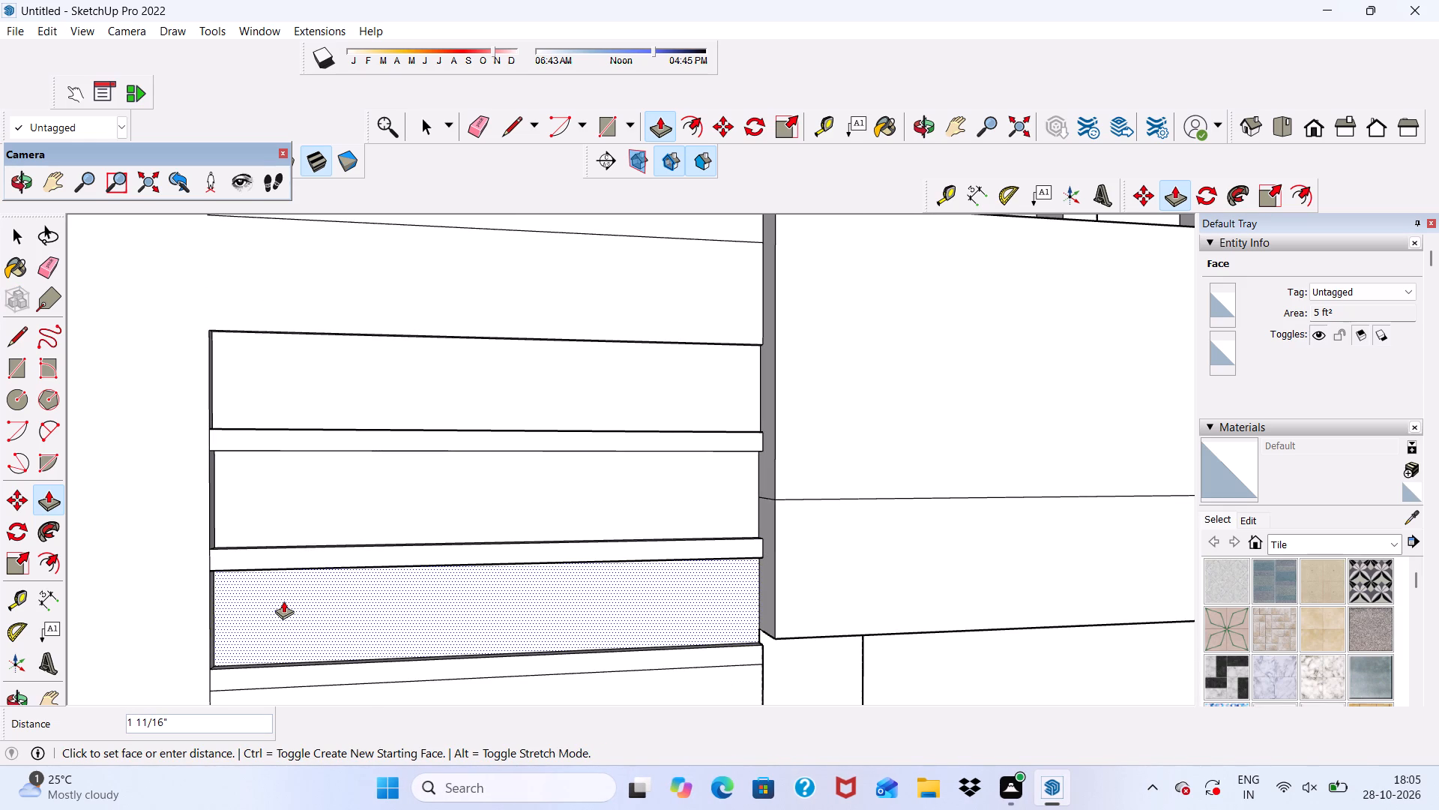
{"action": "scroll", "coordinate": [279, 504], "scroll_direction": "down", "scroll_amount": 5}
{"action": "middle_click_drag", "start_coordinate": [300, 566], "coordinate": [317, 433]}
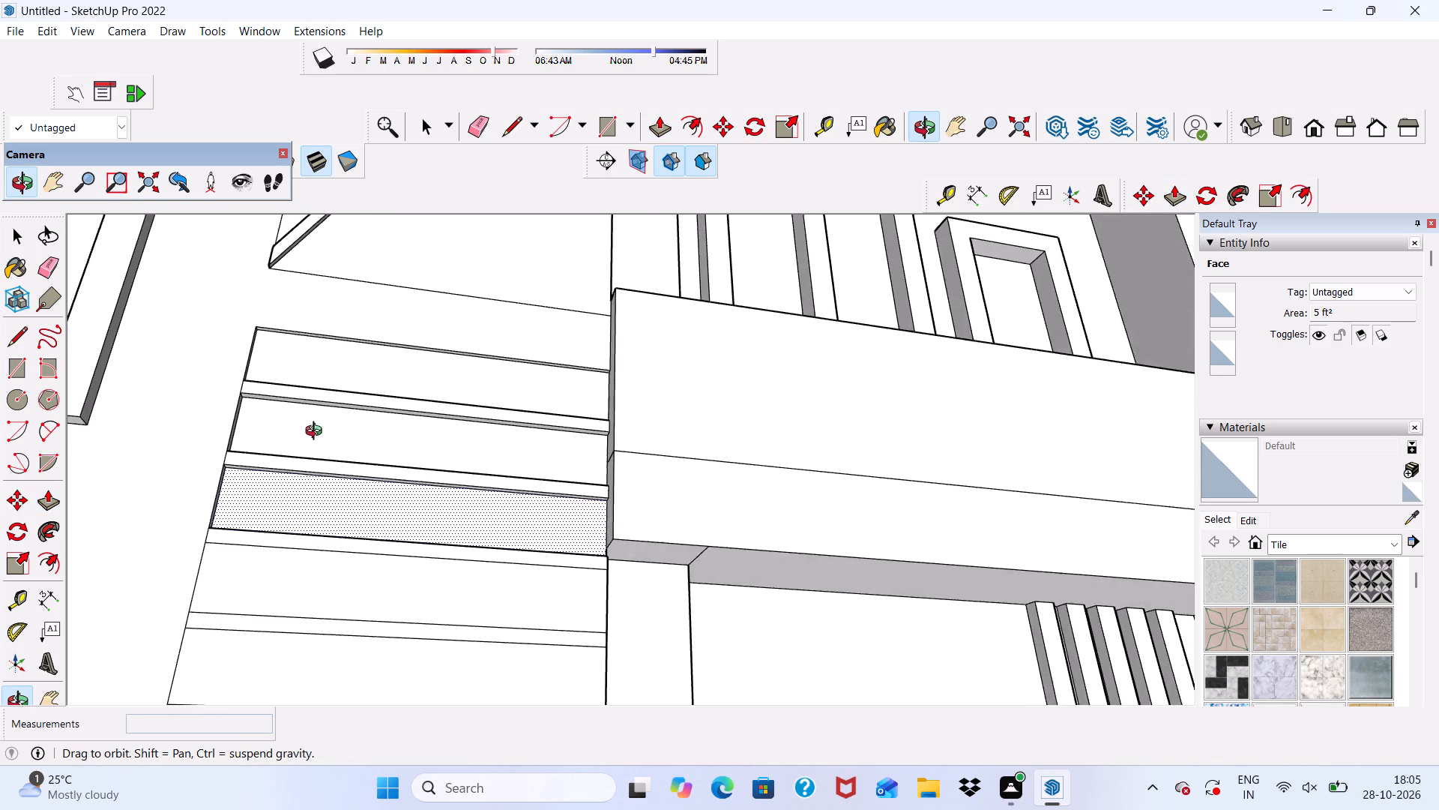
{"action": "middle_click_drag", "start_coordinate": [317, 433], "coordinate": [227, 421]}
{"action": "scroll", "coordinate": [338, 481], "scroll_direction": "up", "scroll_amount": 4}
{"action": "scroll", "coordinate": [421, 346], "scroll_direction": "down", "scroll_amount": 5}
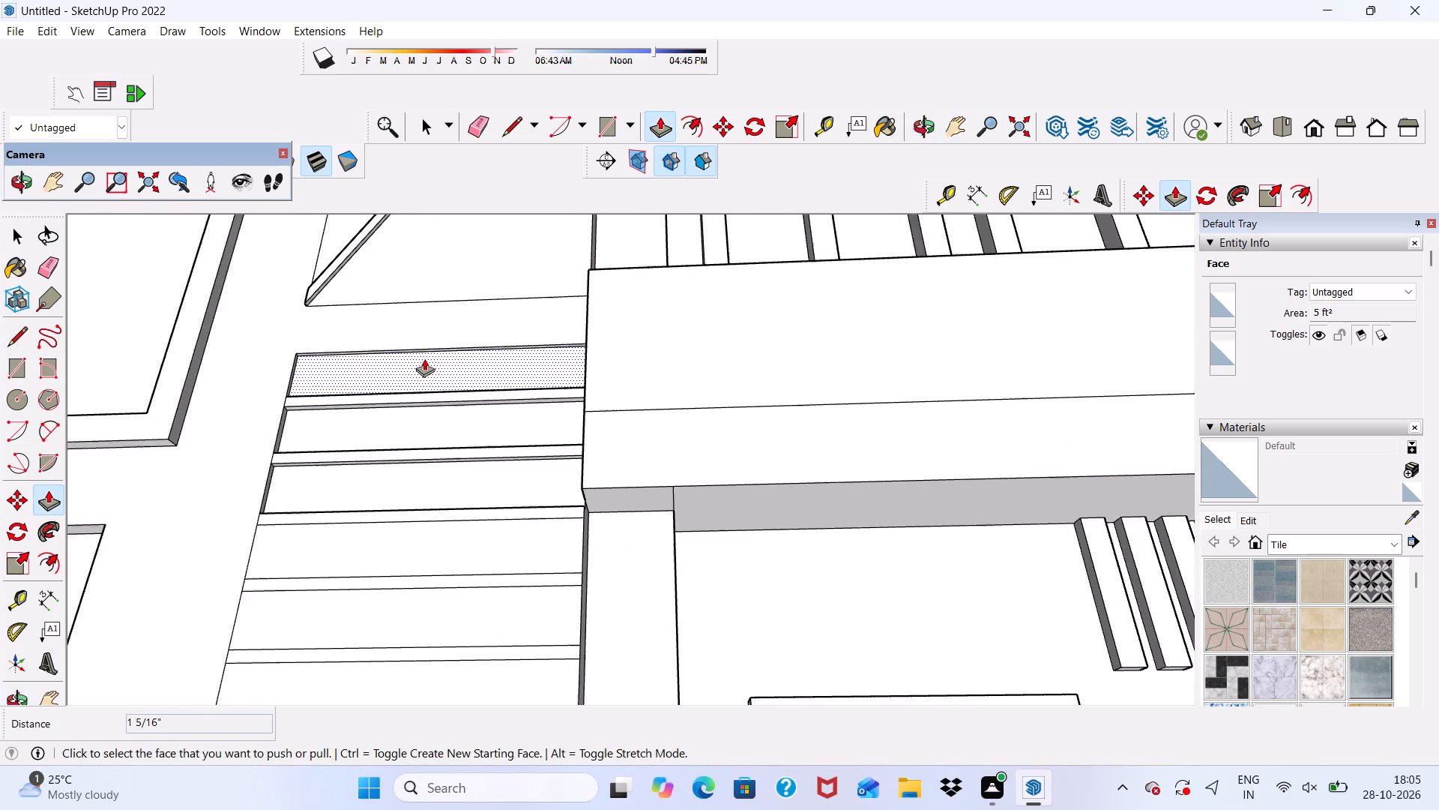
Recess the fourth to seventh strips from the top about 1 9/16" to 1 3/4" into the wall with Push/Pull.
{"action": "scroll", "coordinate": [391, 412], "scroll_direction": "down", "scroll_amount": 1}
{"action": "scroll", "coordinate": [345, 499], "scroll_direction": "up", "scroll_amount": 9}
{"action": "left_click_drag", "start_coordinate": [256, 553], "coordinate": [262, 556]}
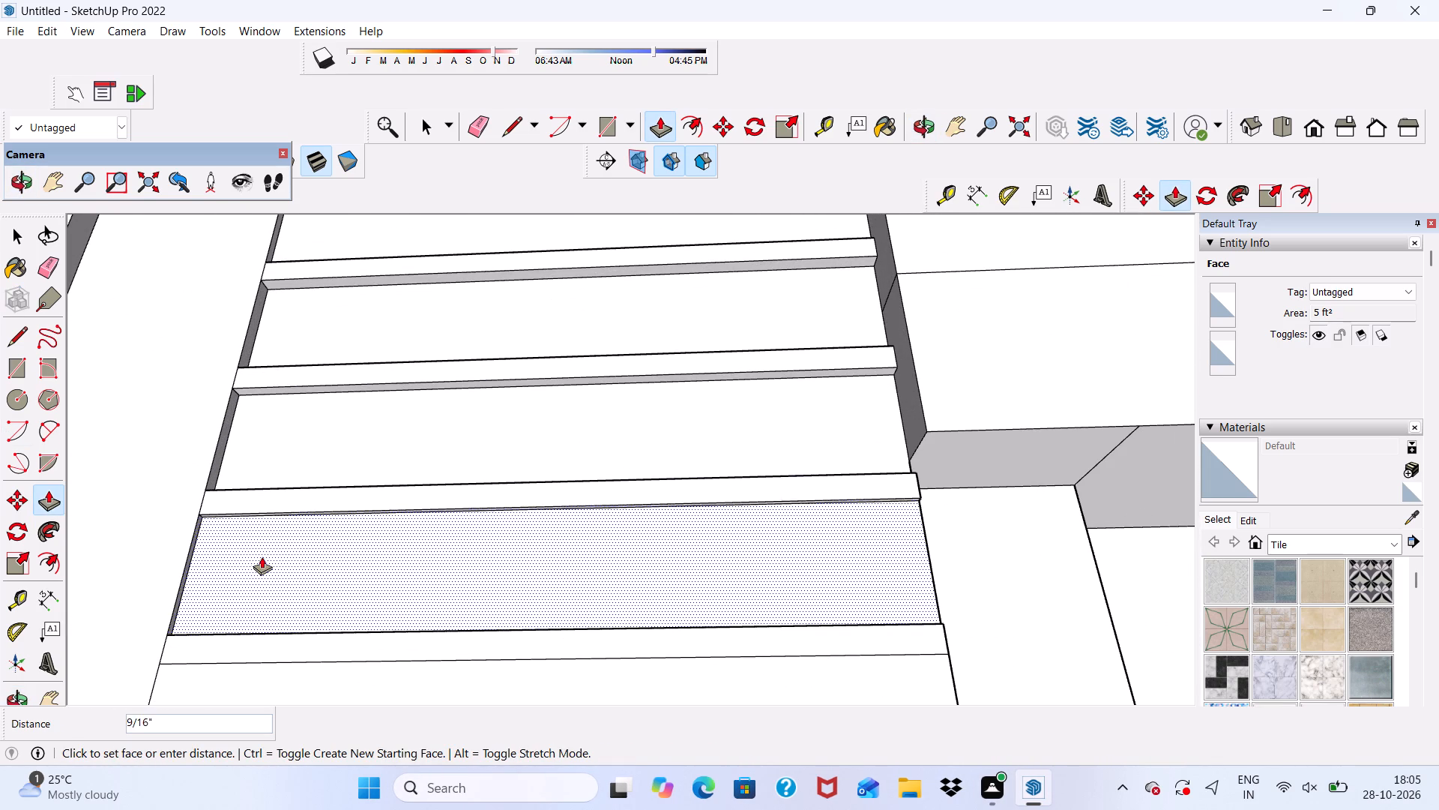
{"action": "left_click_drag", "start_coordinate": [262, 556], "coordinate": [265, 558]}
{"action": "scroll", "coordinate": [234, 478], "scroll_direction": "down", "scroll_amount": 5}
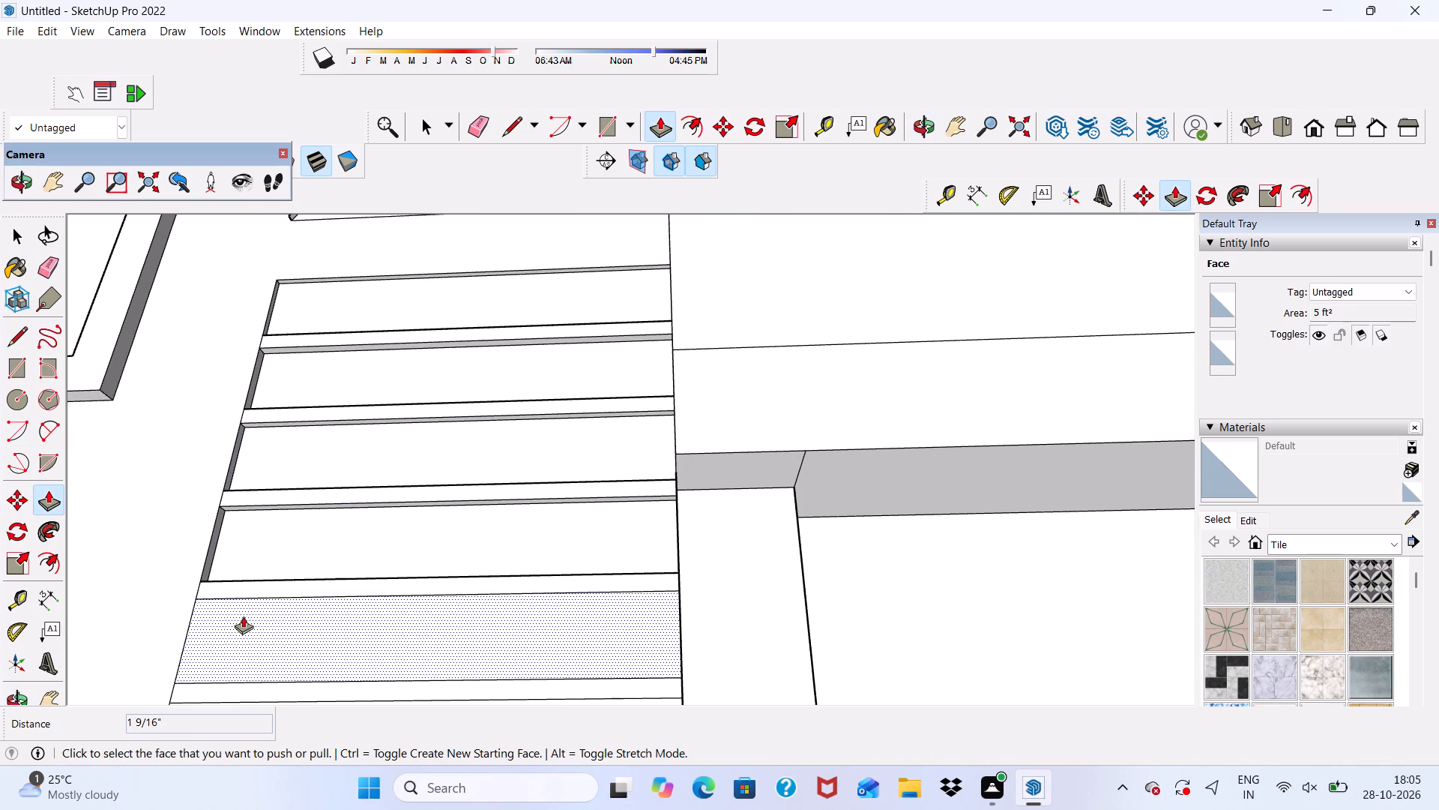
{"action": "left_click_drag", "start_coordinate": [244, 618], "coordinate": [250, 621]}
{"action": "scroll", "coordinate": [229, 499], "scroll_direction": "down", "scroll_amount": 9}
{"action": "scroll", "coordinate": [200, 607], "scroll_direction": "up", "scroll_amount": 5}
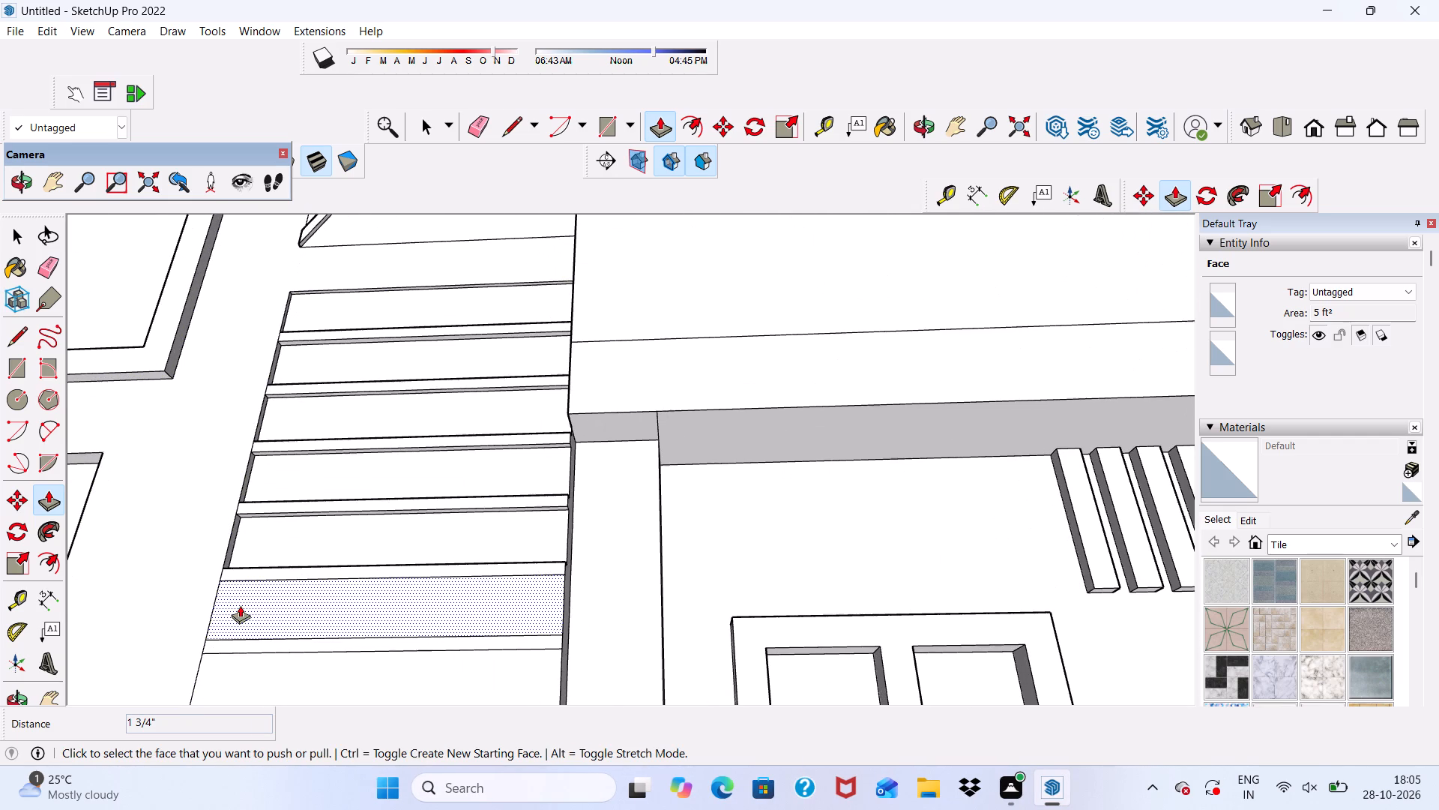
{"action": "left_click", "coordinate": [244, 606]}
{"action": "scroll", "coordinate": [236, 479], "scroll_direction": "down", "scroll_amount": 5}
{"action": "scroll", "coordinate": [192, 625], "scroll_direction": "up", "scroll_amount": 4}
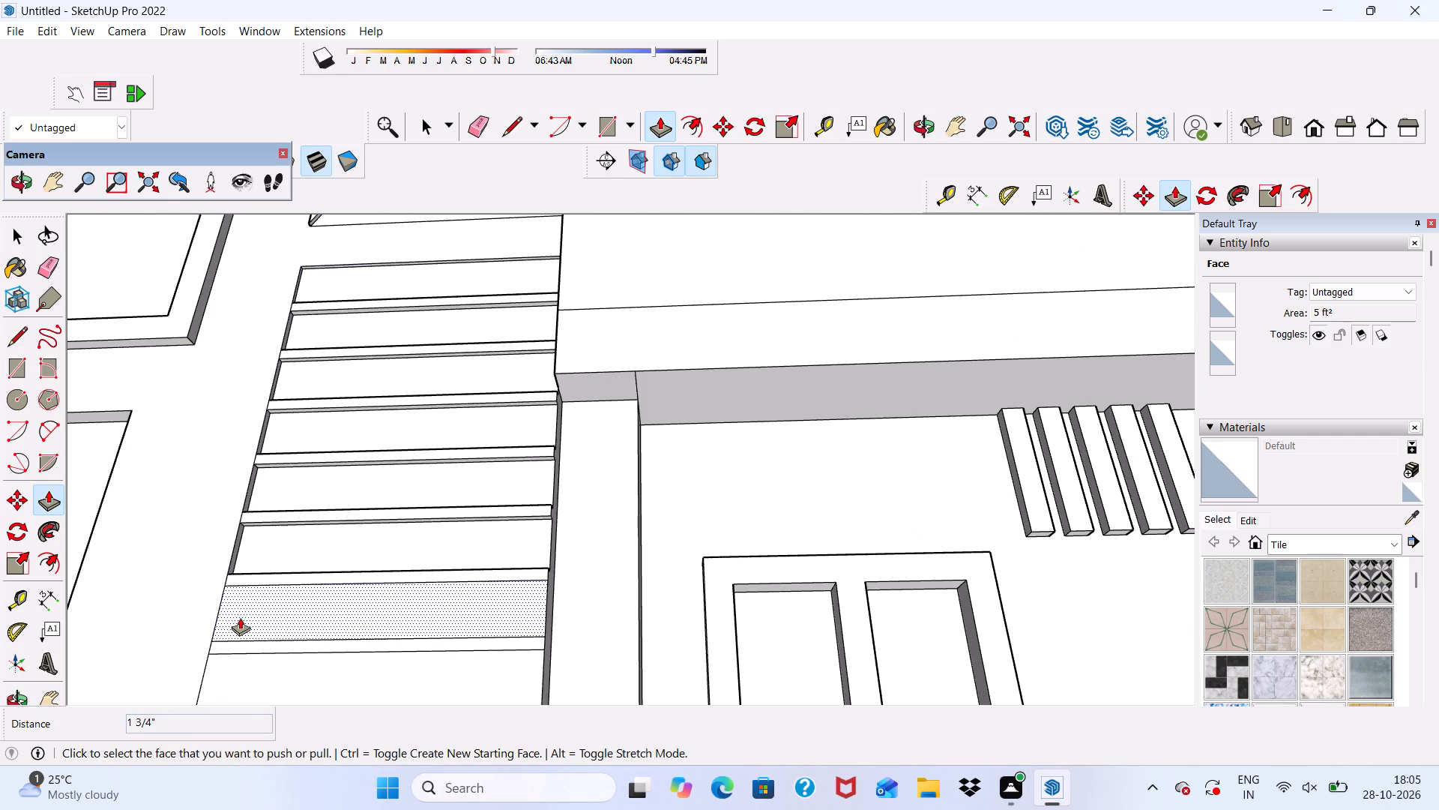
{"action": "left_click", "coordinate": [240, 617]}
{"action": "scroll", "coordinate": [250, 507], "scroll_direction": "down", "scroll_amount": 5}
{"action": "scroll", "coordinate": [280, 618], "scroll_direction": "up", "scroll_amount": 5}
Recess the eighth to tenth strips from the top about 1 9/16" to 1 3/4" with Push/Pull.
{"action": "left_click", "coordinate": [276, 618]}
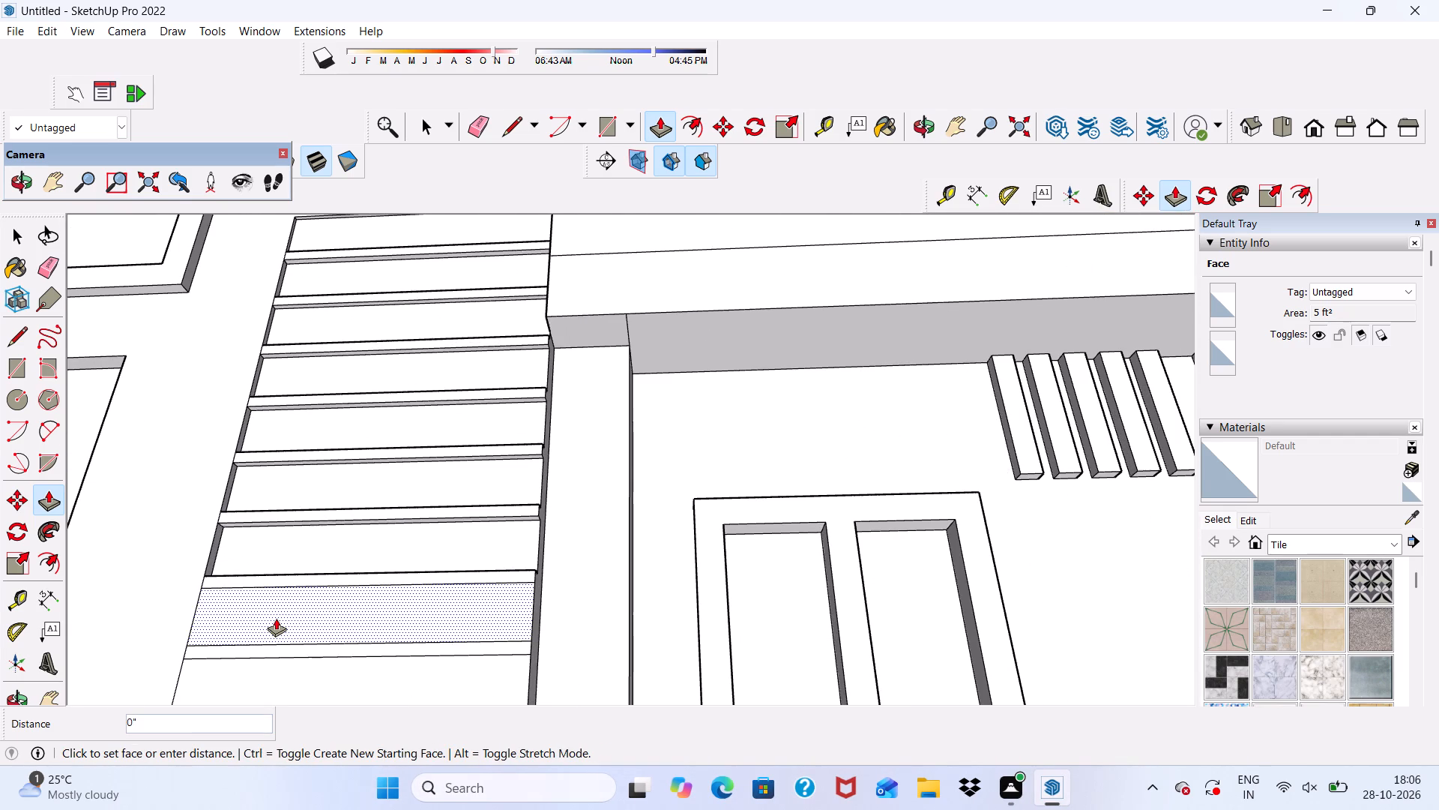
{"action": "scroll", "coordinate": [241, 545], "scroll_direction": "down", "scroll_amount": 6}
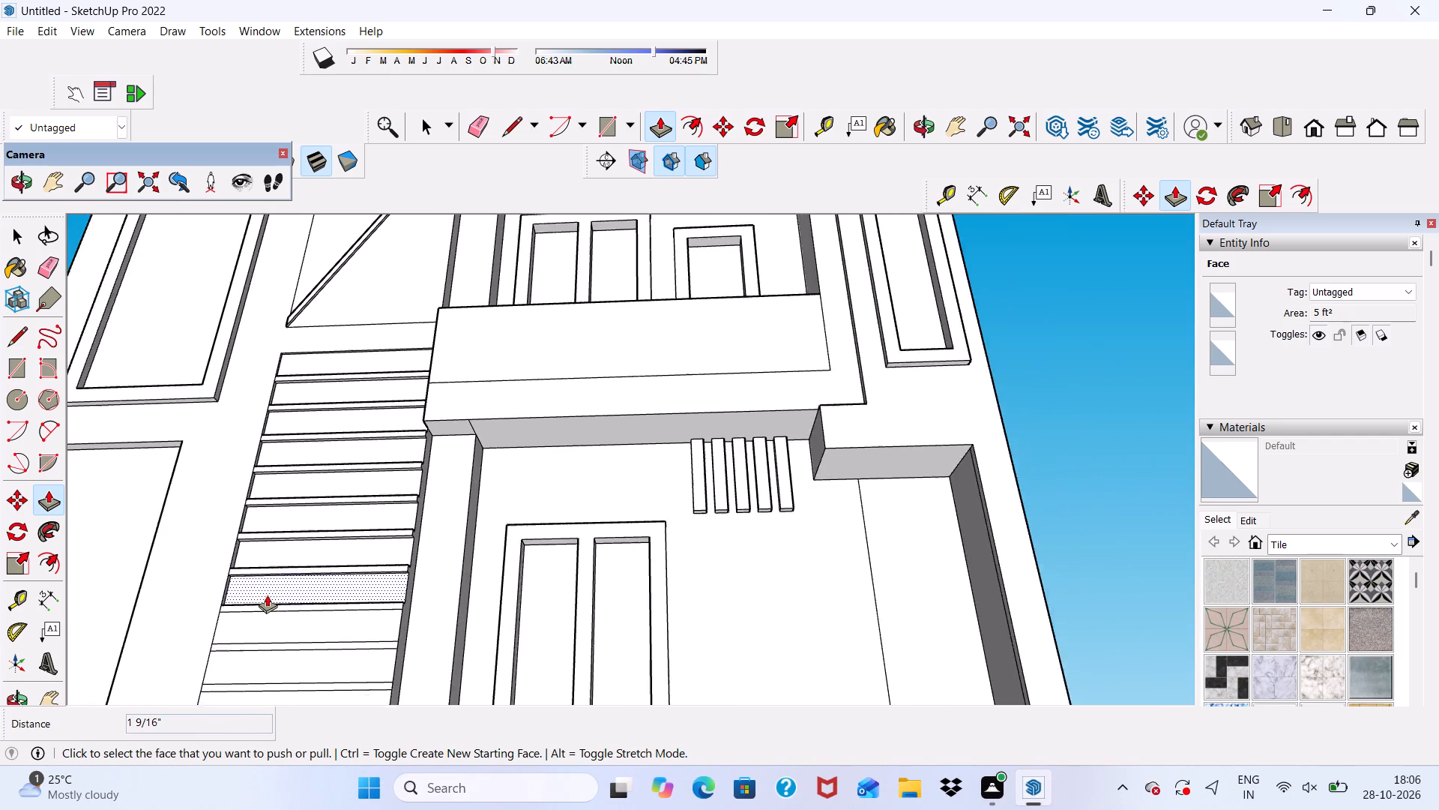
{"action": "scroll", "coordinate": [267, 595], "scroll_direction": "down", "scroll_amount": 5}
{"action": "scroll", "coordinate": [229, 664], "scroll_direction": "up", "scroll_amount": 12}
{"action": "left_click", "coordinate": [227, 620]}
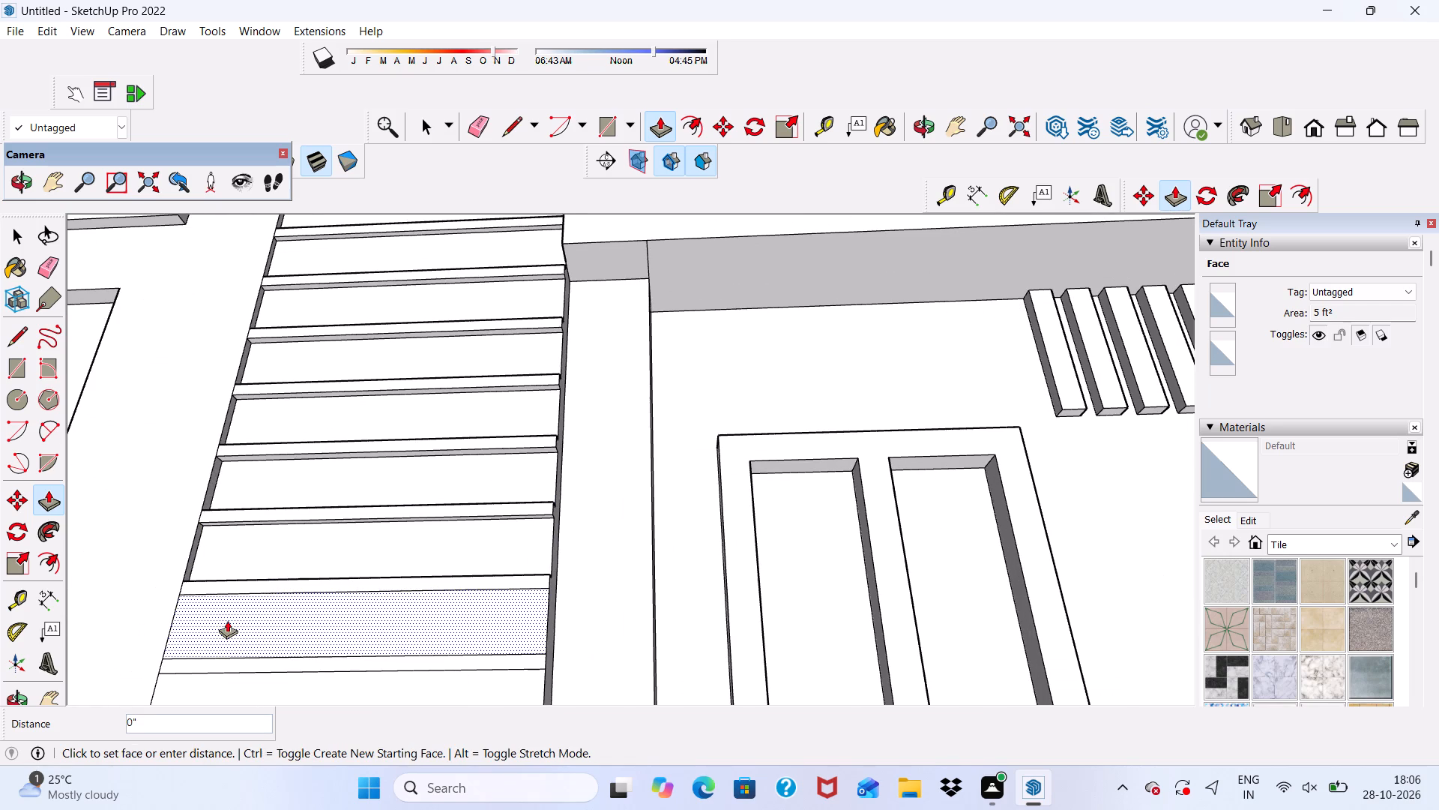
{"action": "scroll", "coordinate": [172, 523], "scroll_direction": "down", "scroll_amount": 5}
{"action": "scroll", "coordinate": [158, 651], "scroll_direction": "up", "scroll_amount": 4}
{"action": "left_click_drag", "start_coordinate": [187, 647], "coordinate": [193, 647]}
{"action": "scroll", "coordinate": [192, 534], "scroll_direction": "down", "scroll_amount": 5}
{"action": "scroll", "coordinate": [185, 667], "scroll_direction": "up", "scroll_amount": 4}
{"action": "scroll", "coordinate": [222, 580], "scroll_direction": "down", "scroll_amount": 3}
Recess the eleventh strip, directly above the bottom panel of the tall rectangle, with Push/Pull.
{"action": "middle_click_drag", "start_coordinate": [253, 639], "coordinate": [251, 684]}
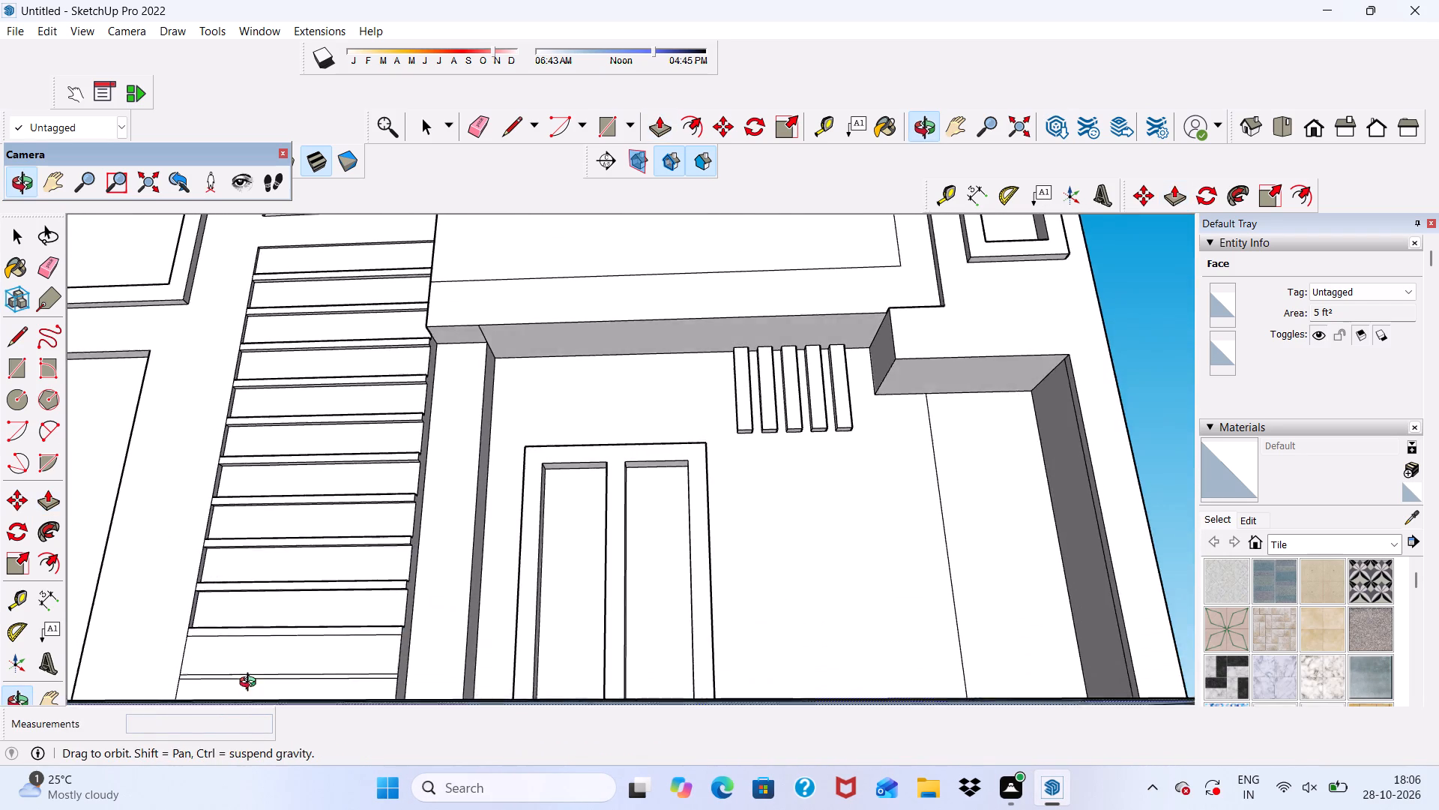
{"action": "middle_click_drag", "start_coordinate": [251, 684], "coordinate": [240, 705]}
{"action": "scroll", "coordinate": [228, 675], "scroll_direction": "up", "scroll_amount": 4}
{"action": "scroll", "coordinate": [268, 484], "scroll_direction": "down", "scroll_amount": 5}
{"action": "middle_click_drag", "start_coordinate": [277, 651], "coordinate": [258, 717]}
{"action": "scroll", "coordinate": [265, 661], "scroll_direction": "up", "scroll_amount": 4}
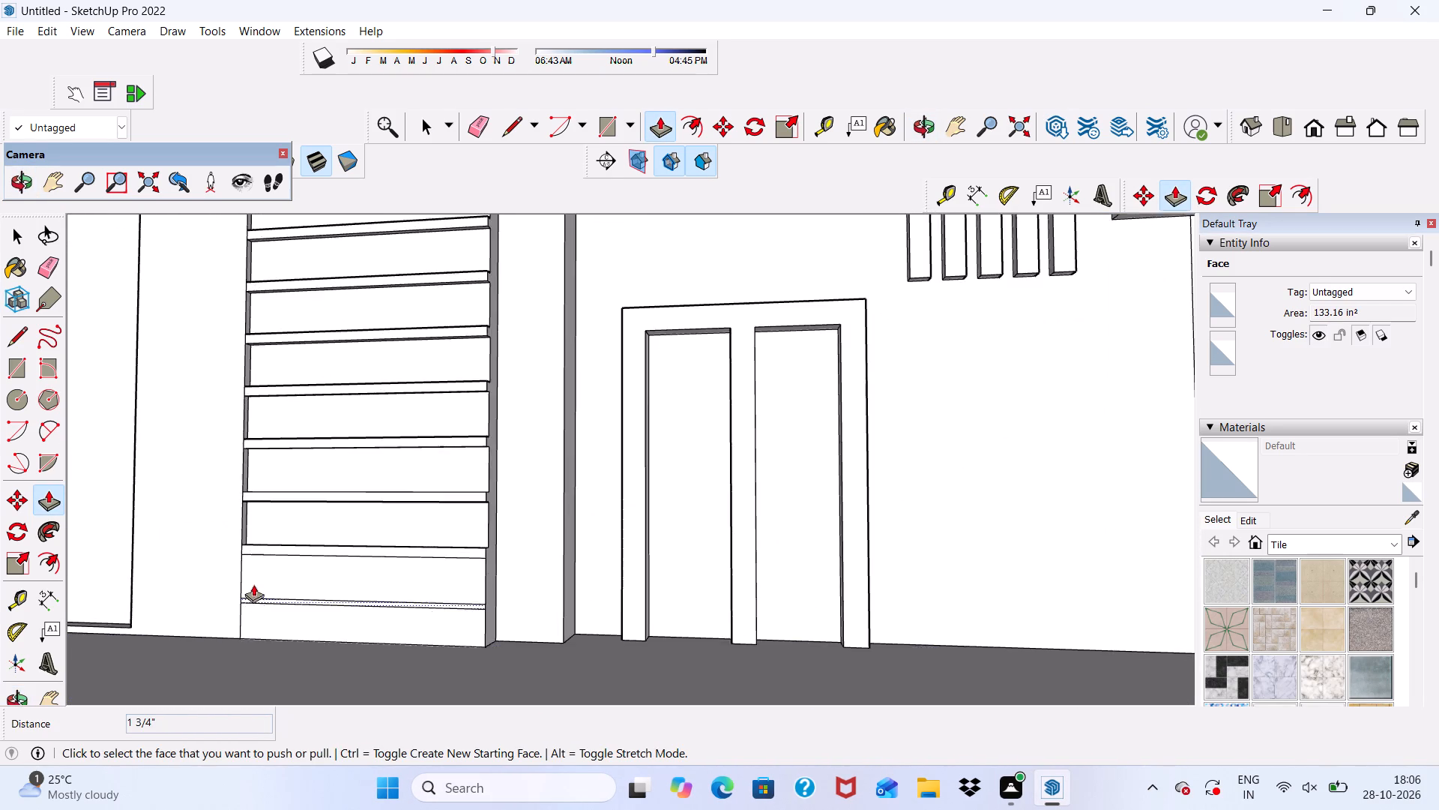
{"action": "scroll", "coordinate": [253, 584], "scroll_direction": "up", "scroll_amount": 2}
{"action": "left_click_drag", "start_coordinate": [253, 575], "coordinate": [259, 573]}
{"action": "left_click_drag", "start_coordinate": [259, 573], "coordinate": [259, 576]}
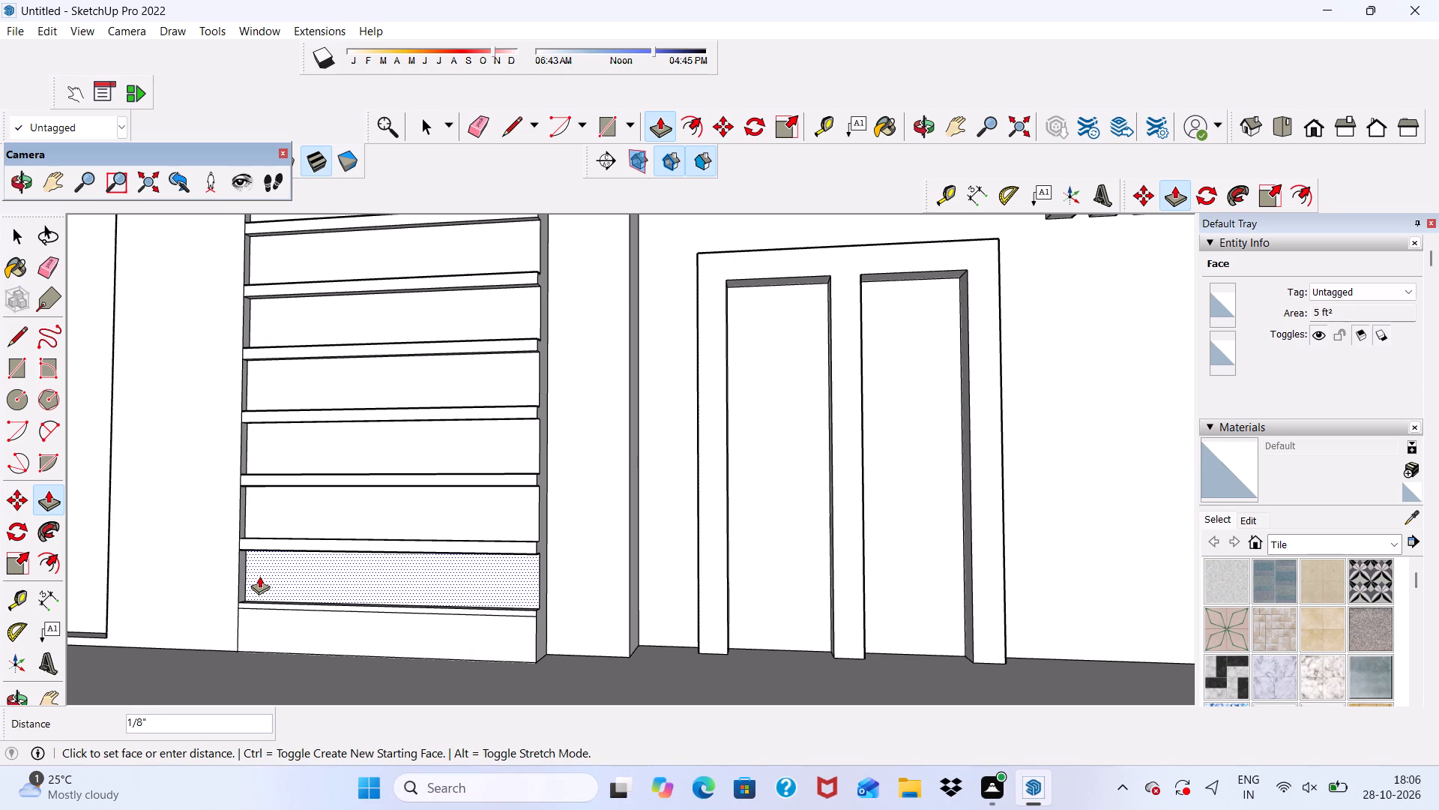
{"action": "left_click_drag", "start_coordinate": [259, 576], "coordinate": [257, 580]}
{"action": "left_click", "coordinate": [280, 637]}
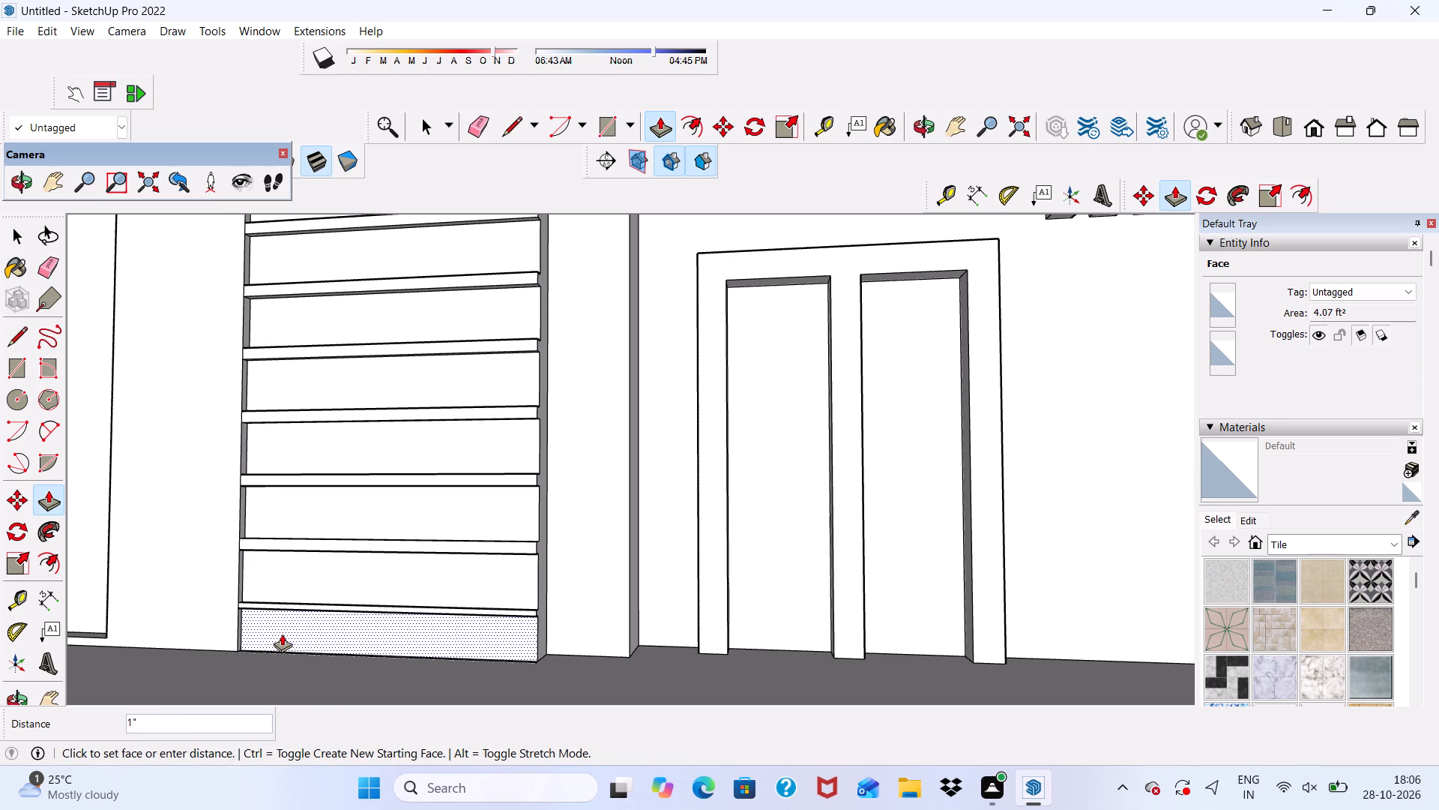
{"action": "scroll", "coordinate": [265, 562], "scroll_direction": "down", "scroll_amount": 6}
{"action": "key", "text": "space"}
Examine the recessed strip column, balcony and base slab of the facade from several angles.
{"action": "scroll", "coordinate": [435, 478], "scroll_direction": "down", "scroll_amount": 8}
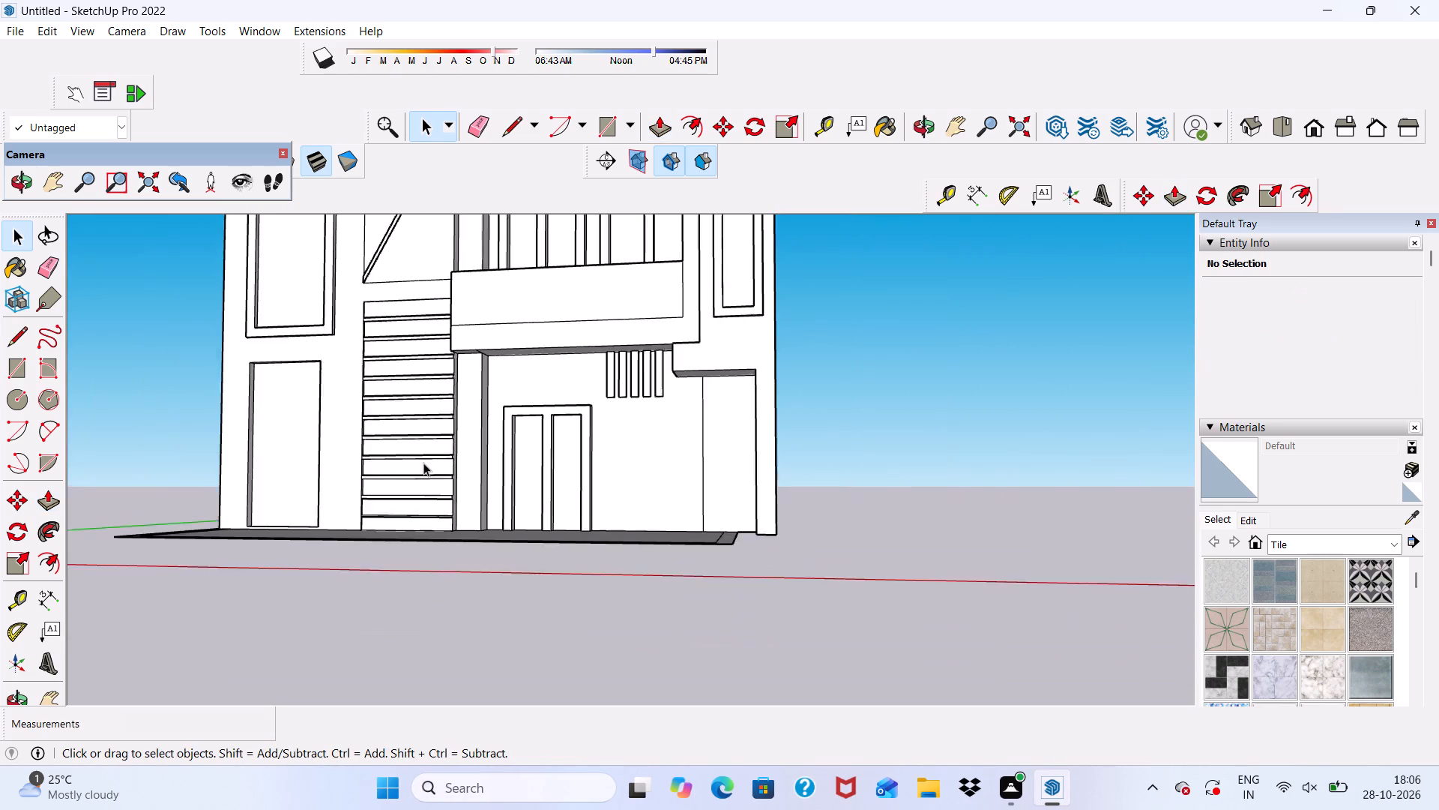
{"action": "middle_click_drag", "start_coordinate": [423, 464], "coordinate": [476, 308]}
{"action": "scroll", "coordinate": [476, 308], "scroll_direction": "up", "scroll_amount": 9}
{"action": "scroll", "coordinate": [441, 370], "scroll_direction": "down", "scroll_amount": 3}
{"action": "middle_click_drag", "start_coordinate": [440, 376], "coordinate": [426, 463]}
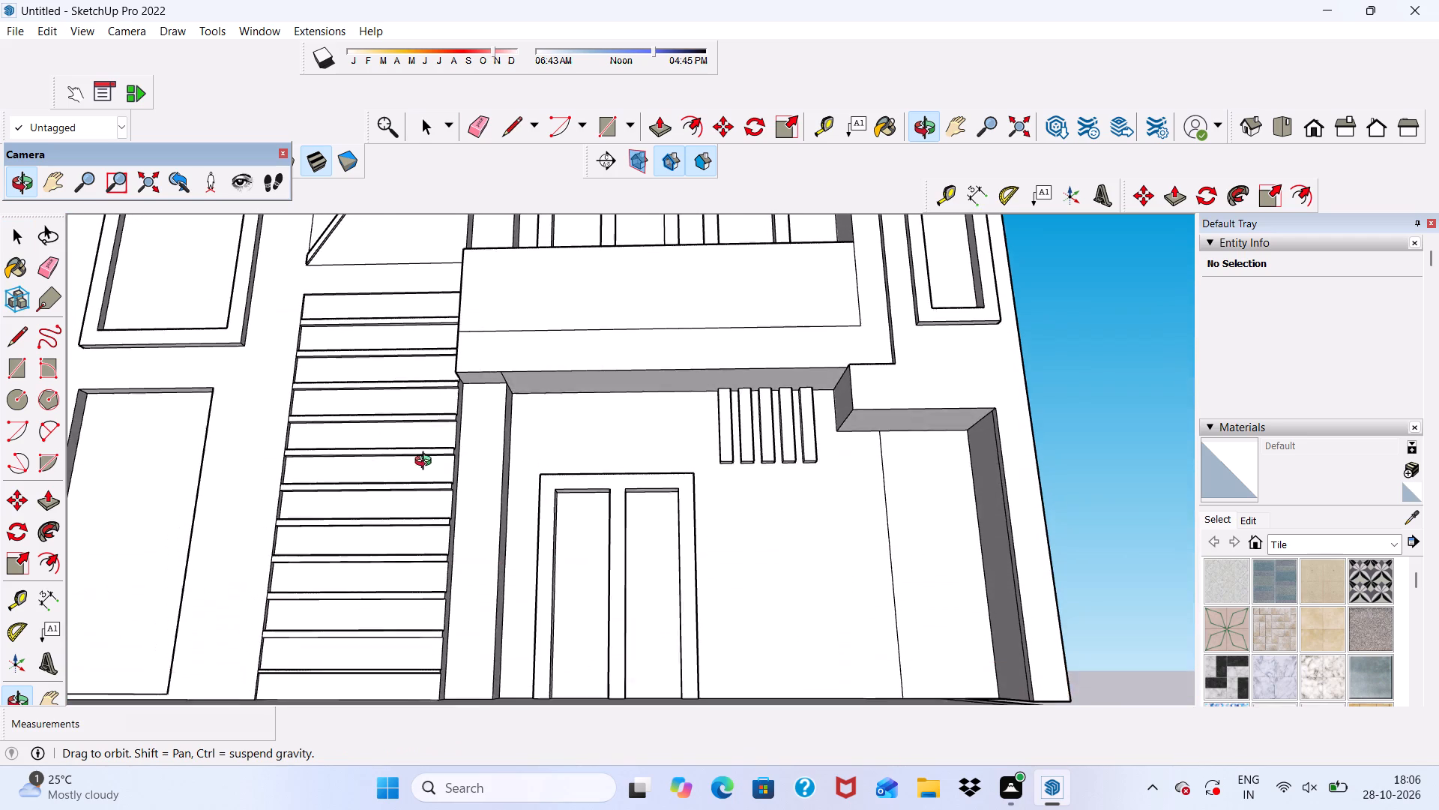
{"action": "middle_click_drag", "start_coordinate": [426, 463], "coordinate": [417, 471]}
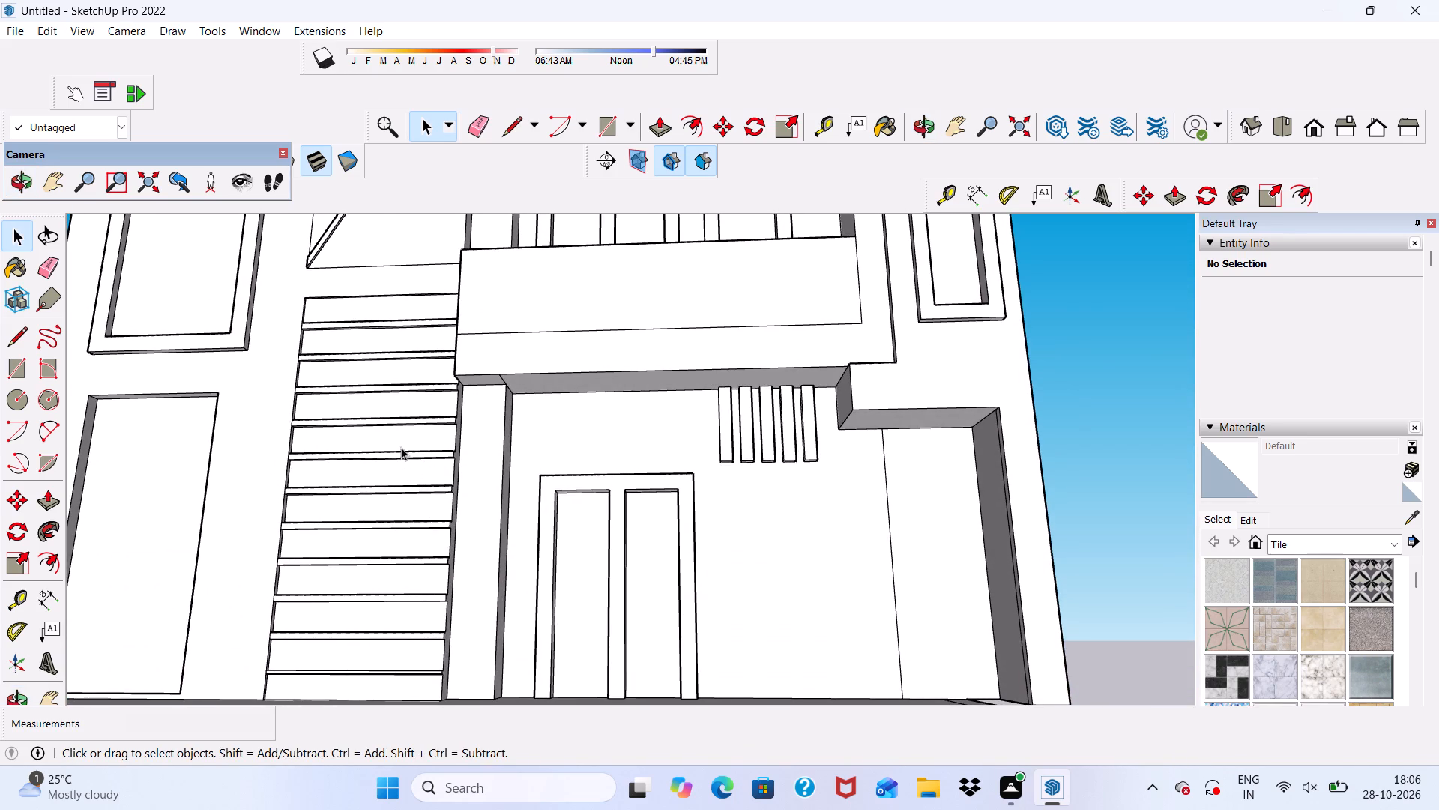
{"action": "scroll", "coordinate": [400, 451], "scroll_direction": "down", "scroll_amount": 1}
{"action": "middle_click_drag", "start_coordinate": [462, 475], "coordinate": [312, 603]}
{"action": "scroll", "coordinate": [298, 523], "scroll_direction": "up", "scroll_amount": 1}
{"action": "scroll", "coordinate": [477, 373], "scroll_direction": "down", "scroll_amount": 4}
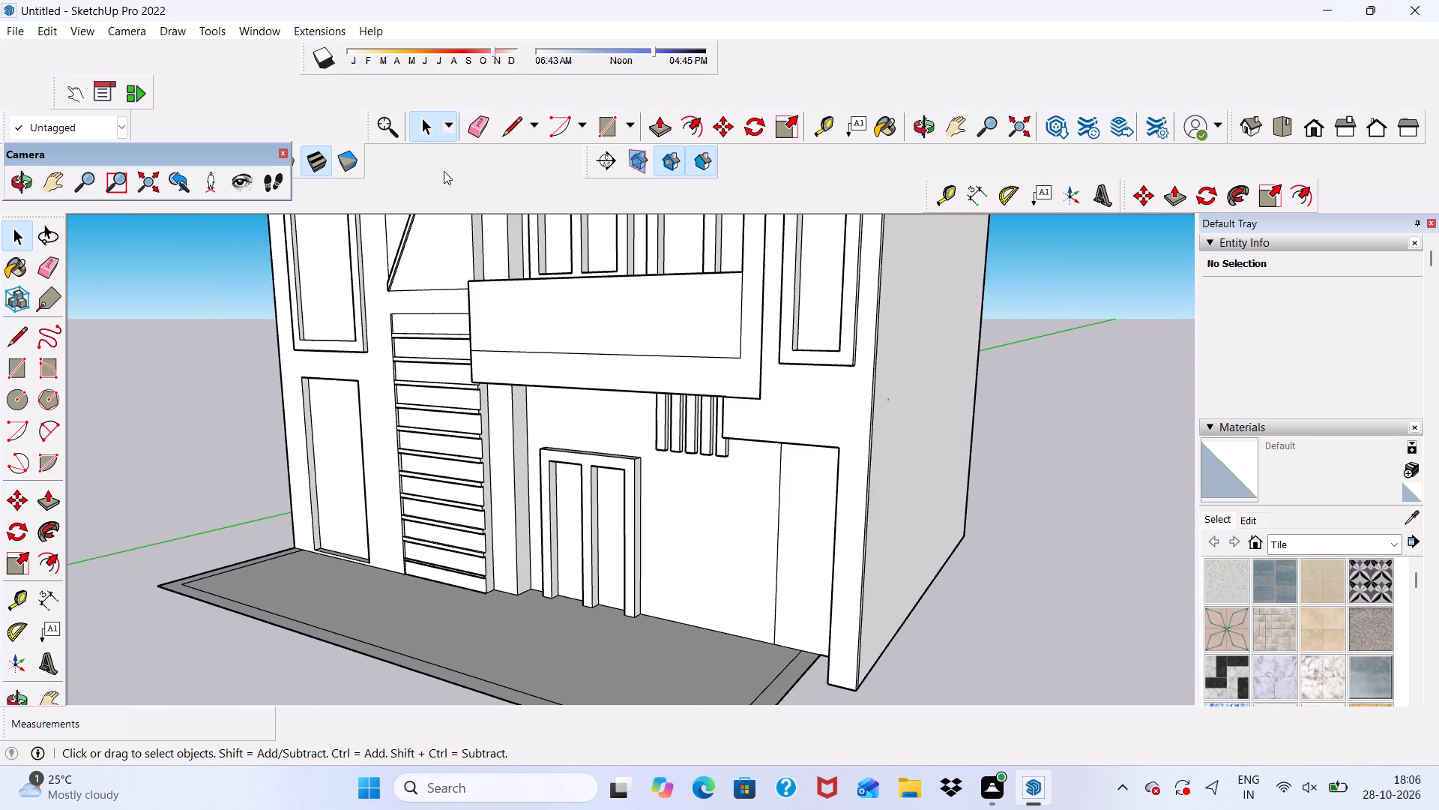
Erase the base slab's inner border lines along its front edge and its far short end by the narrow doorway recess.
{"action": "left_click", "coordinate": [479, 121]}
{"action": "scroll", "coordinate": [285, 430], "scroll_direction": "up", "scroll_amount": 3}
{"action": "scroll", "coordinate": [205, 561], "scroll_direction": "up", "scroll_amount": 3}
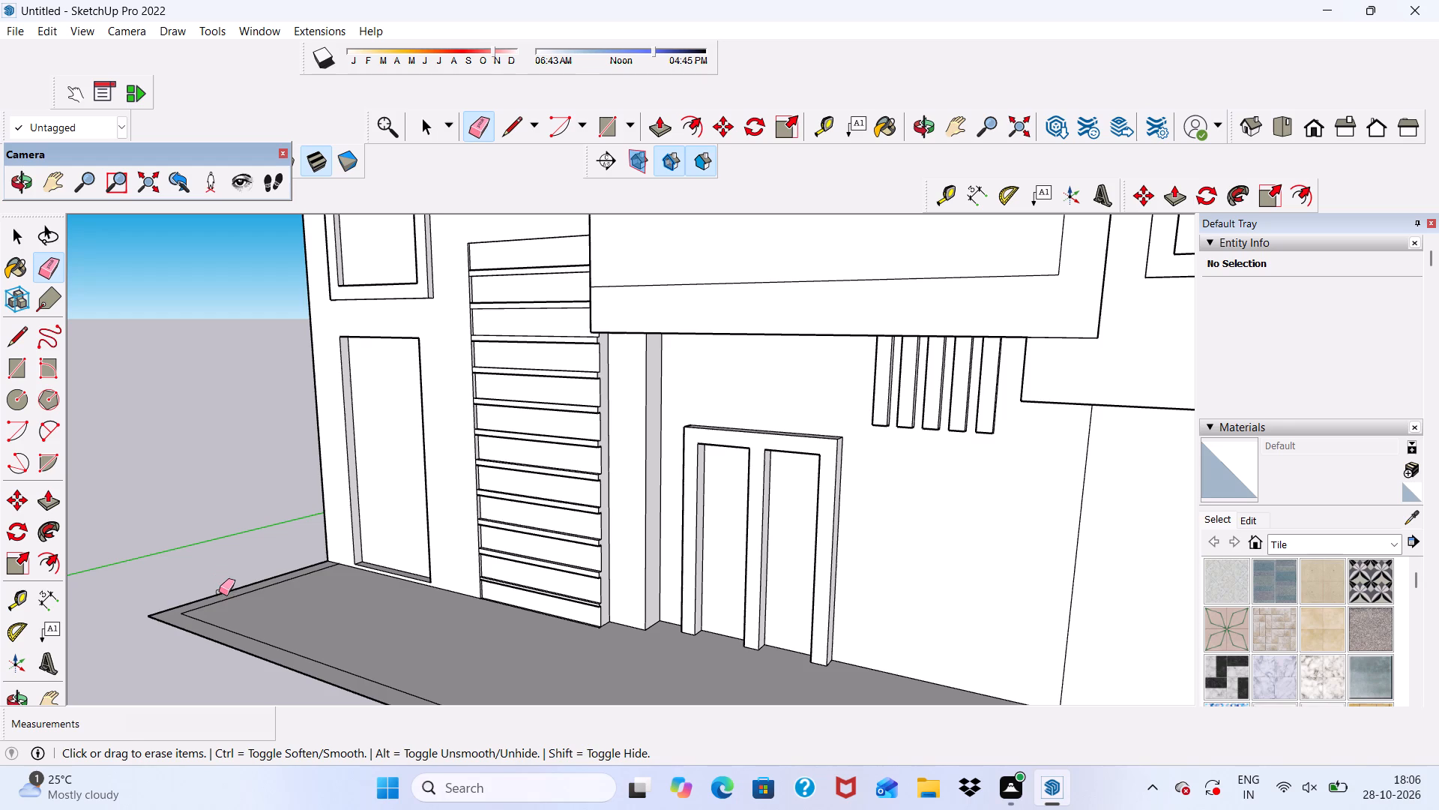
{"action": "left_click_drag", "start_coordinate": [221, 604], "coordinate": [198, 623]}
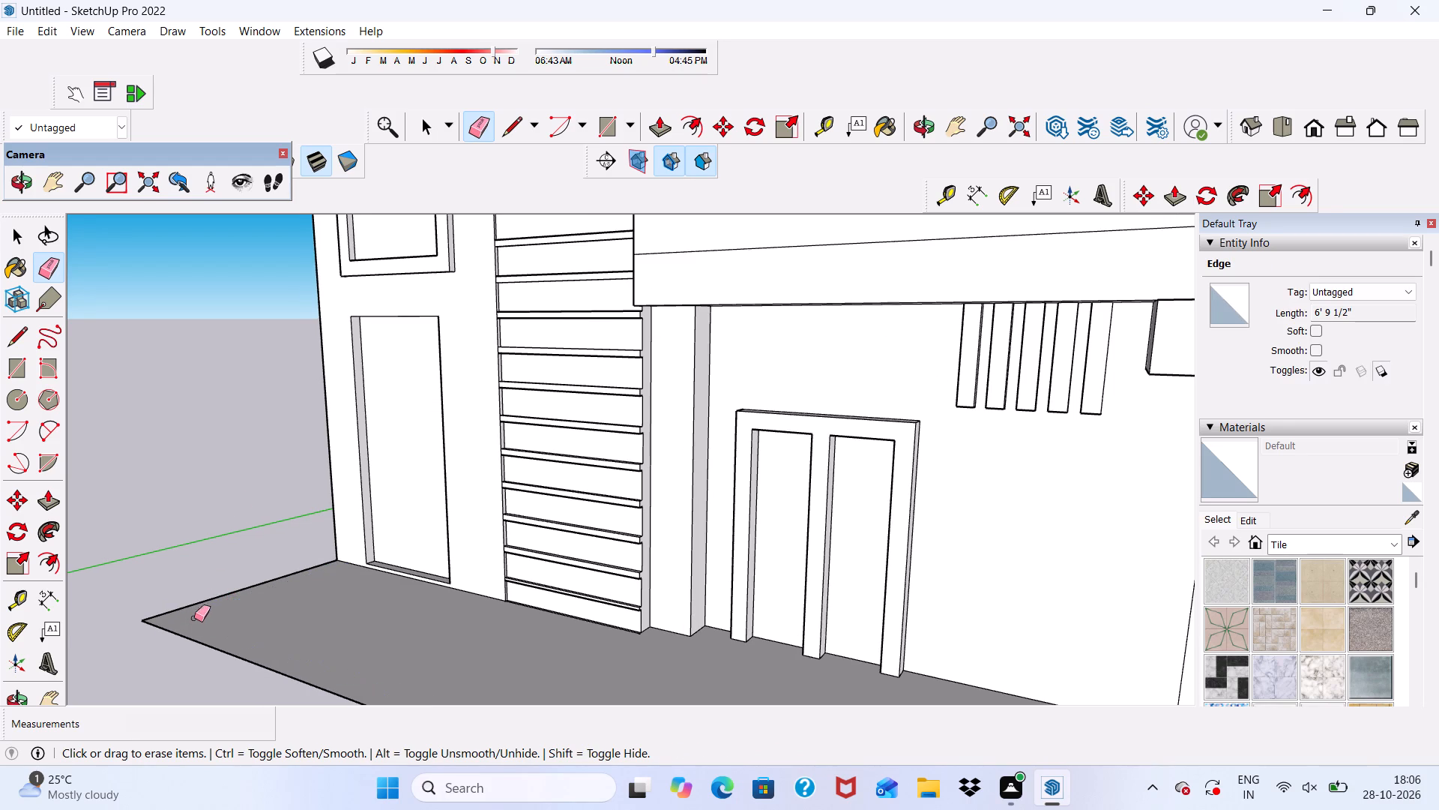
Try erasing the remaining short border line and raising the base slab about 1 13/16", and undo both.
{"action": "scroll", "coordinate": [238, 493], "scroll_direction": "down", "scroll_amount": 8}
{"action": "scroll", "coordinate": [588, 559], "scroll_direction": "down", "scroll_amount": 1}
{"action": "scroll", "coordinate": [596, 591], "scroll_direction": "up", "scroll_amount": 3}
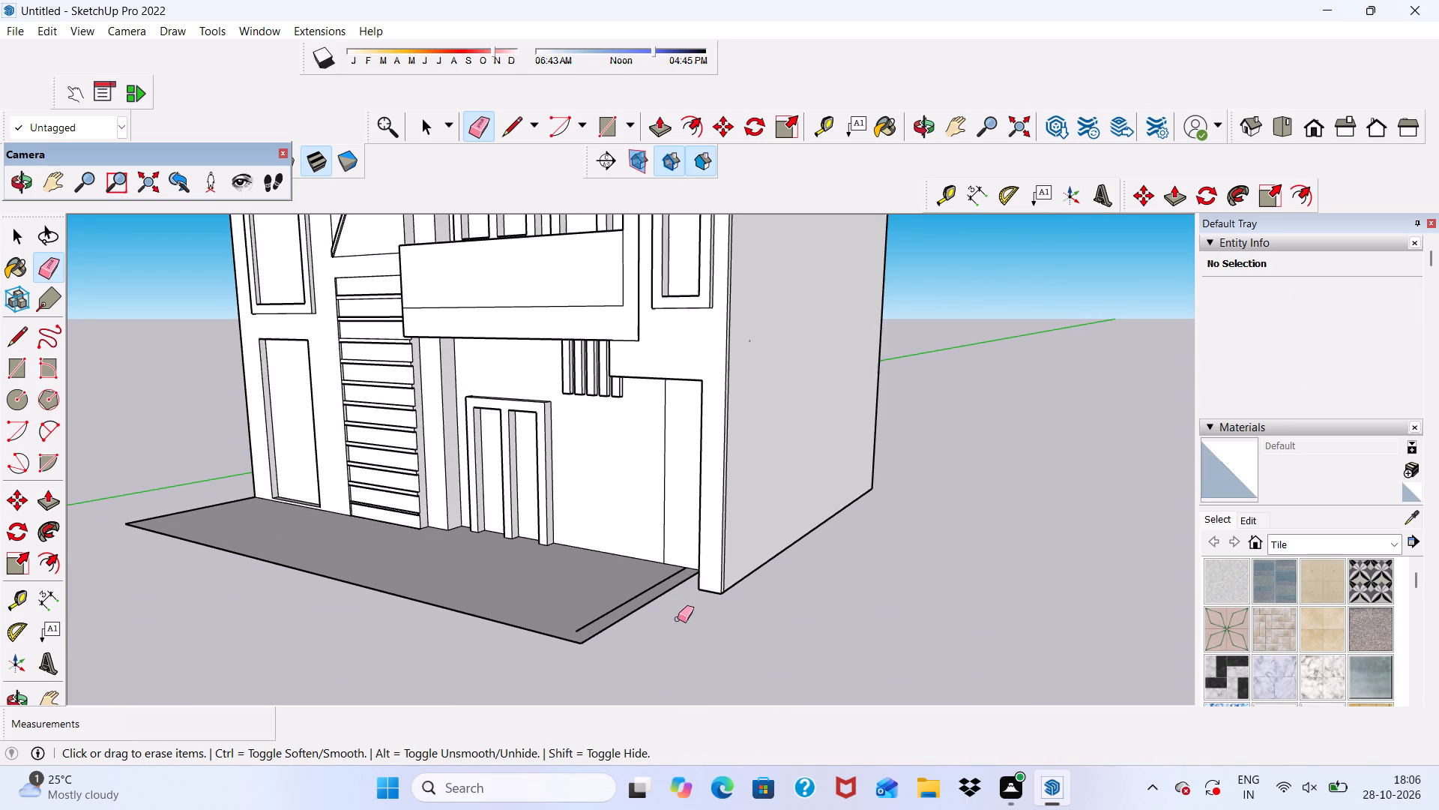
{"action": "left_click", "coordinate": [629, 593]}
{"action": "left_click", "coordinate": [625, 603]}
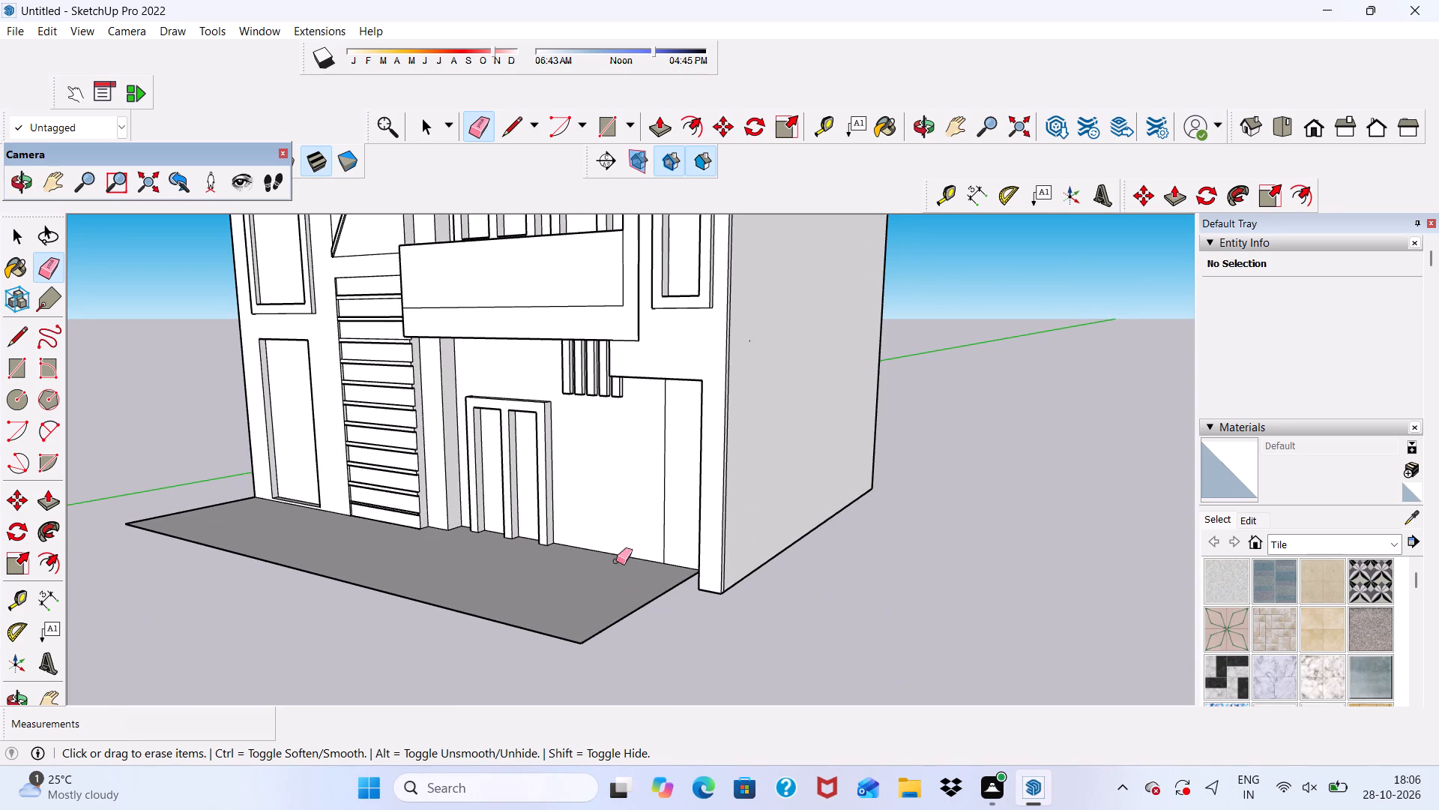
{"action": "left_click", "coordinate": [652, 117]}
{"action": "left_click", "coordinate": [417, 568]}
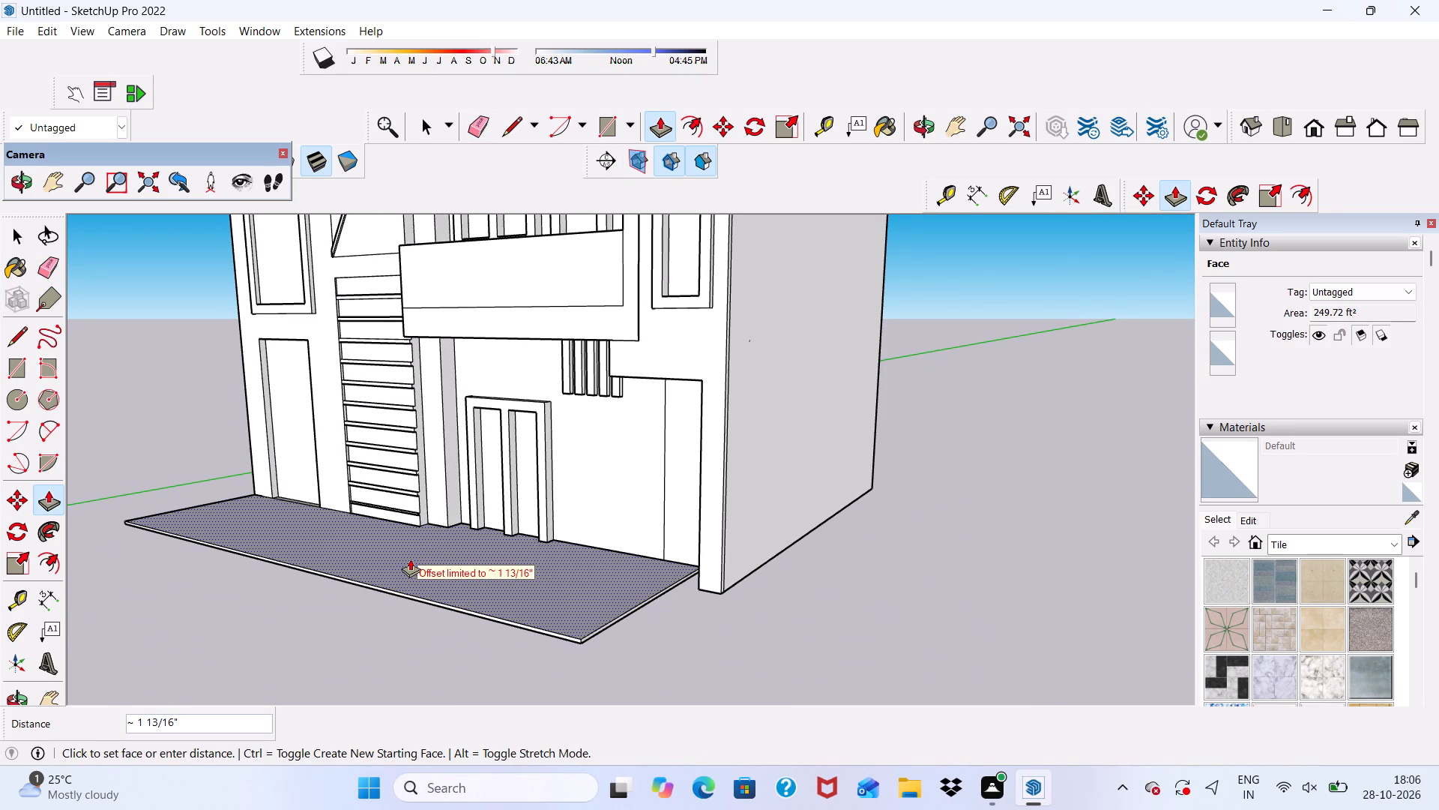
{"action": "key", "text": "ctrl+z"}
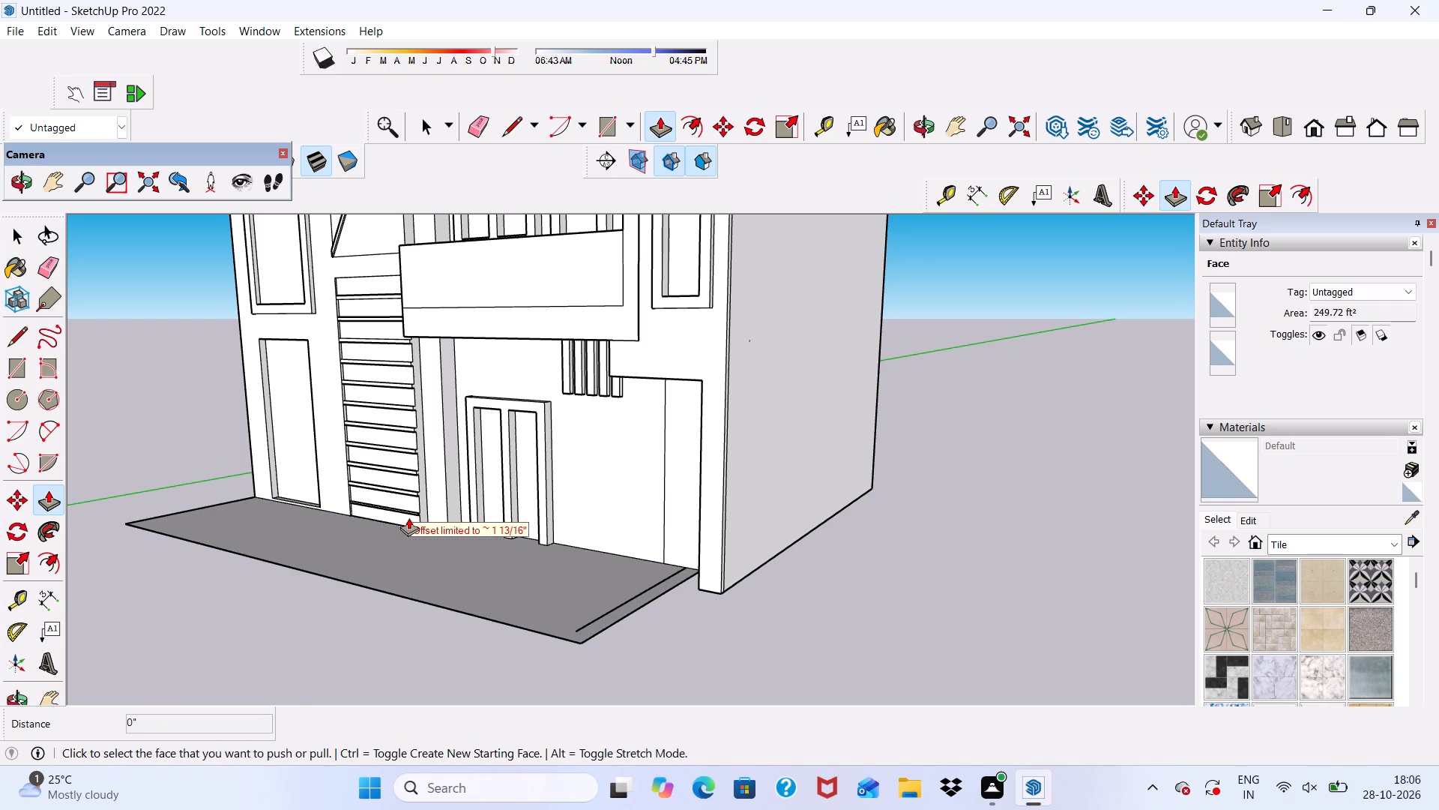
Erase the remaining short border line on the base slab at the end beside the projecting corner wall.
{"action": "left_click", "coordinate": [487, 120]}
{"action": "scroll", "coordinate": [633, 544], "scroll_direction": "up", "scroll_amount": 3}
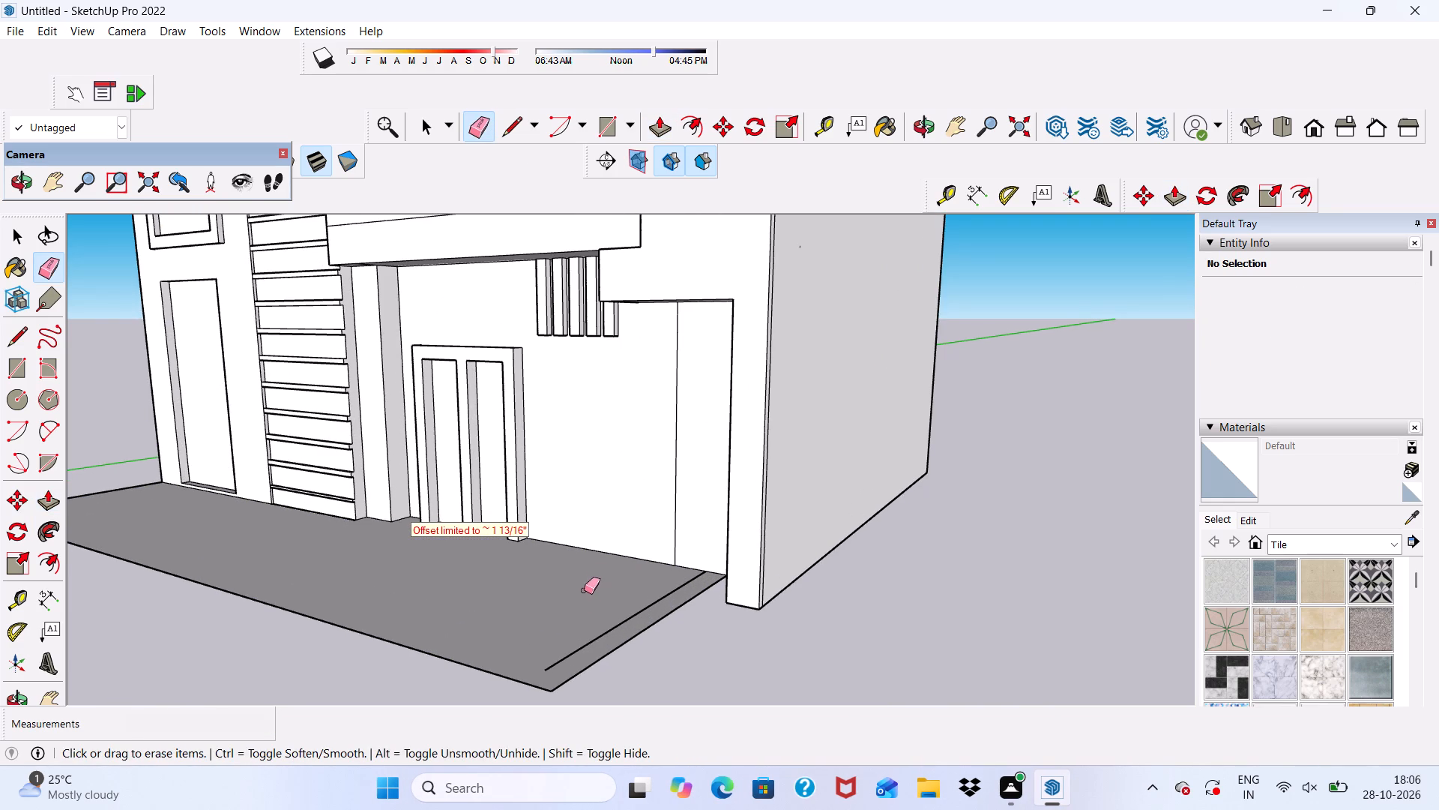
{"action": "left_click_drag", "start_coordinate": [588, 620], "coordinate": [584, 645]}
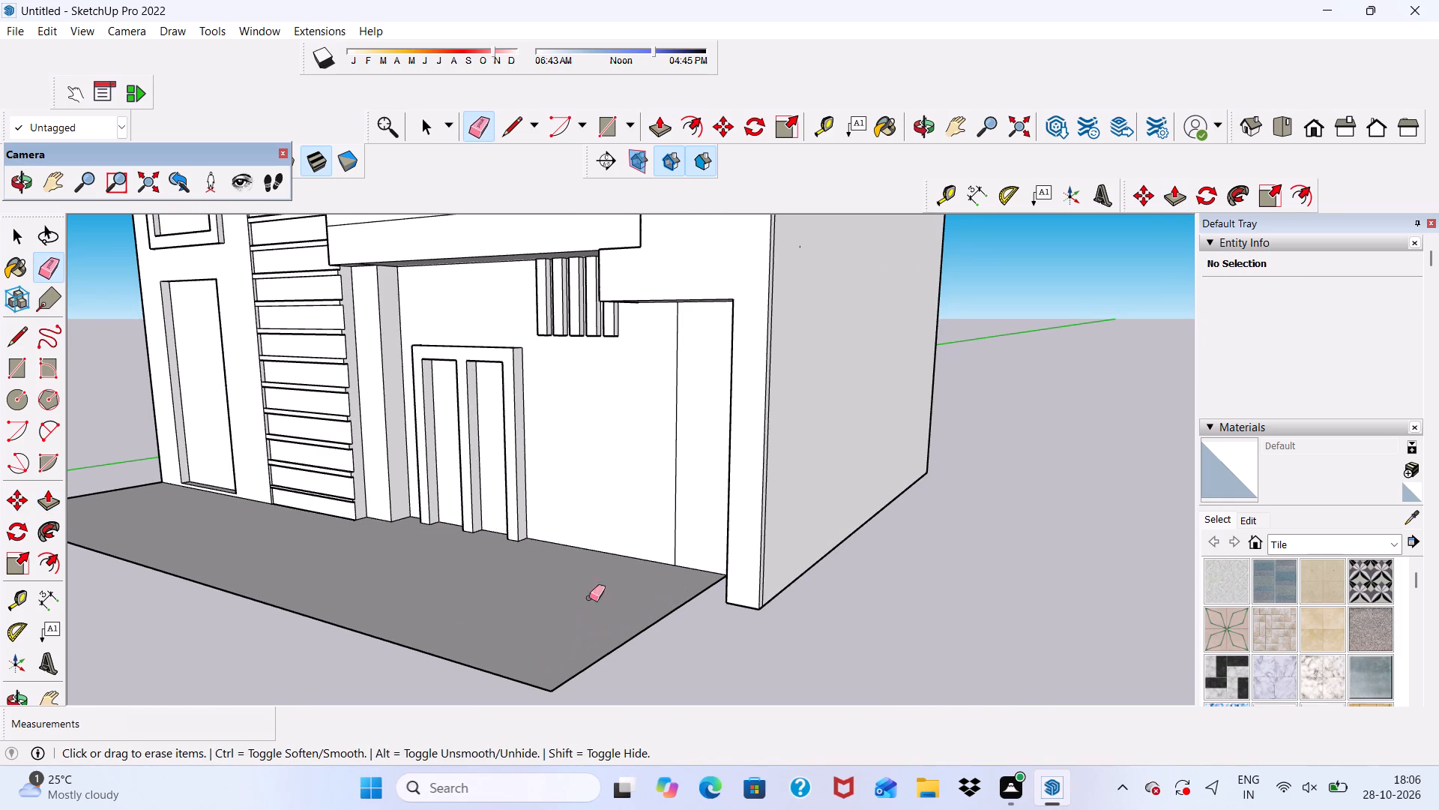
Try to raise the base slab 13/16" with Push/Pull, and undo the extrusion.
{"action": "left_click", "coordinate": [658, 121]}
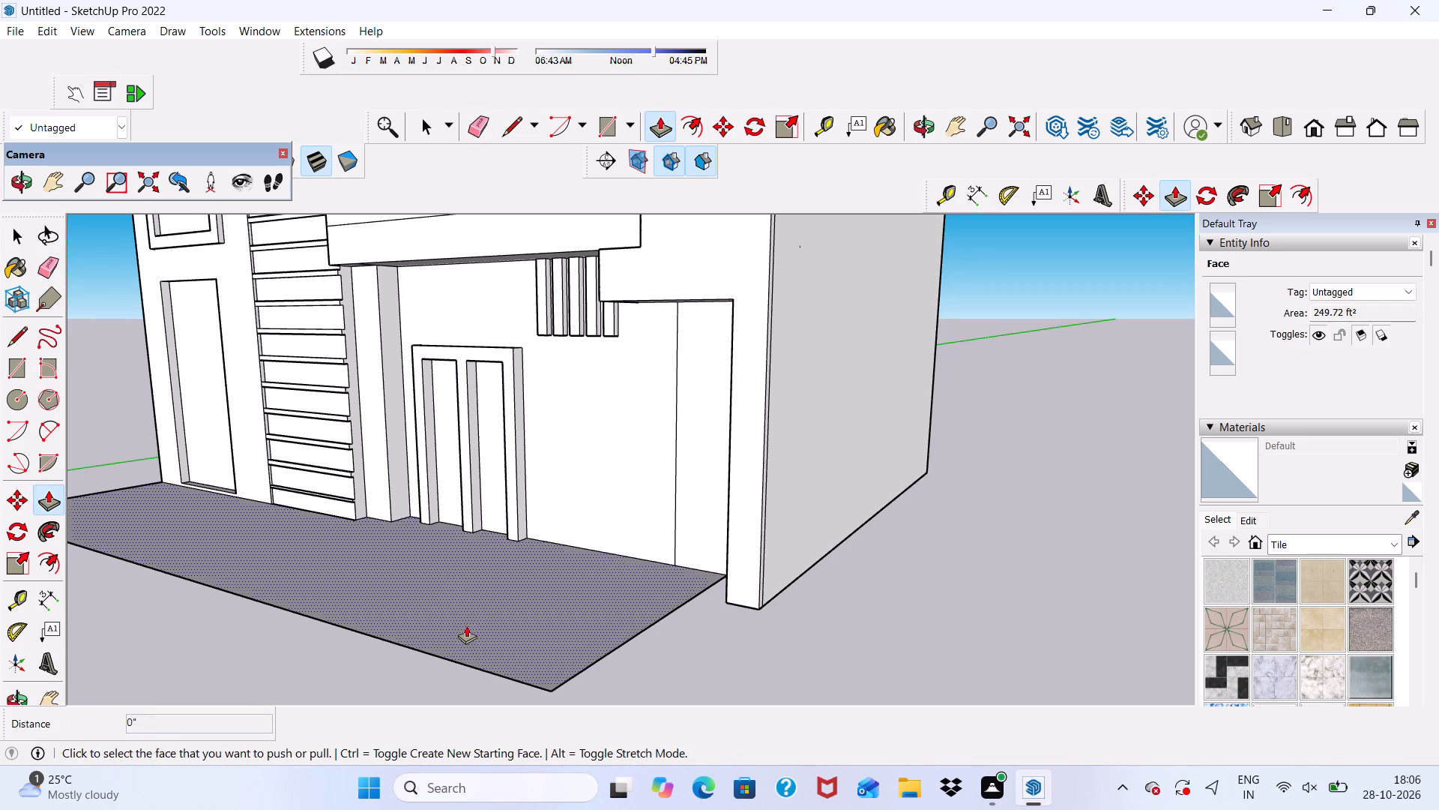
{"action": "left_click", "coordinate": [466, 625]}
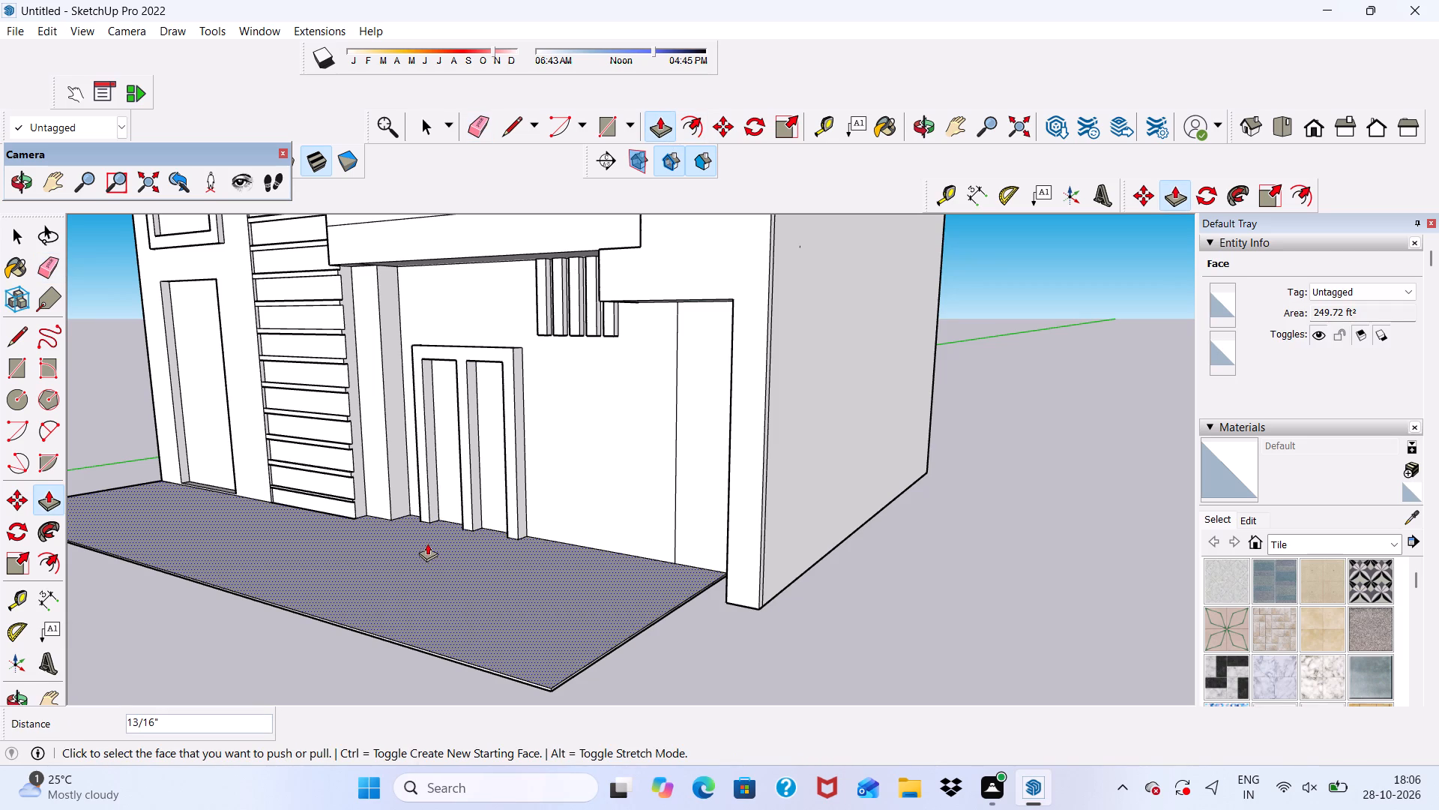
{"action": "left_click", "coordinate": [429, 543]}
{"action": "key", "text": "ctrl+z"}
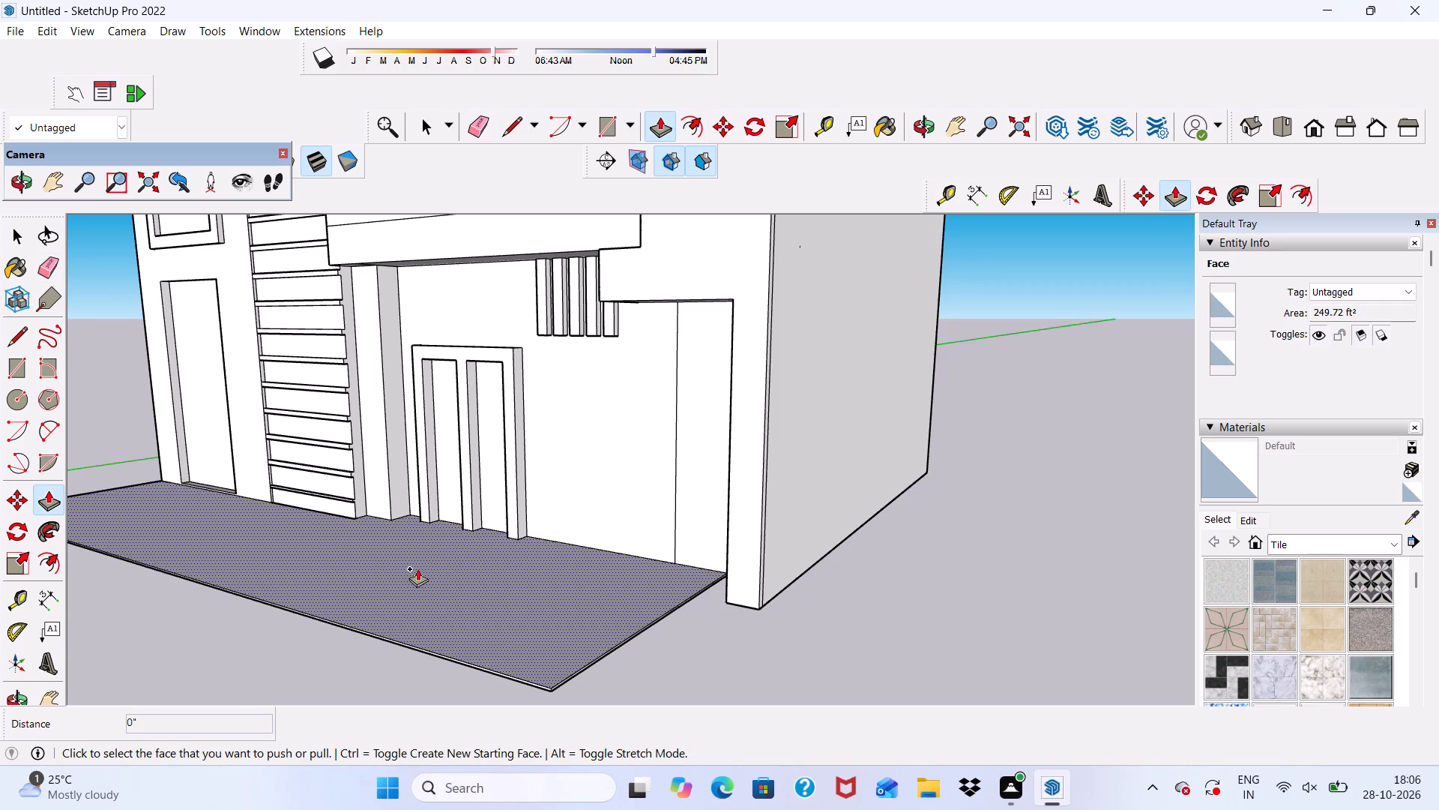
Undo the last slab extrusion and raise the base slab's top face 2" with Push/Pull.
{"action": "key", "text": "ctrl+z"}
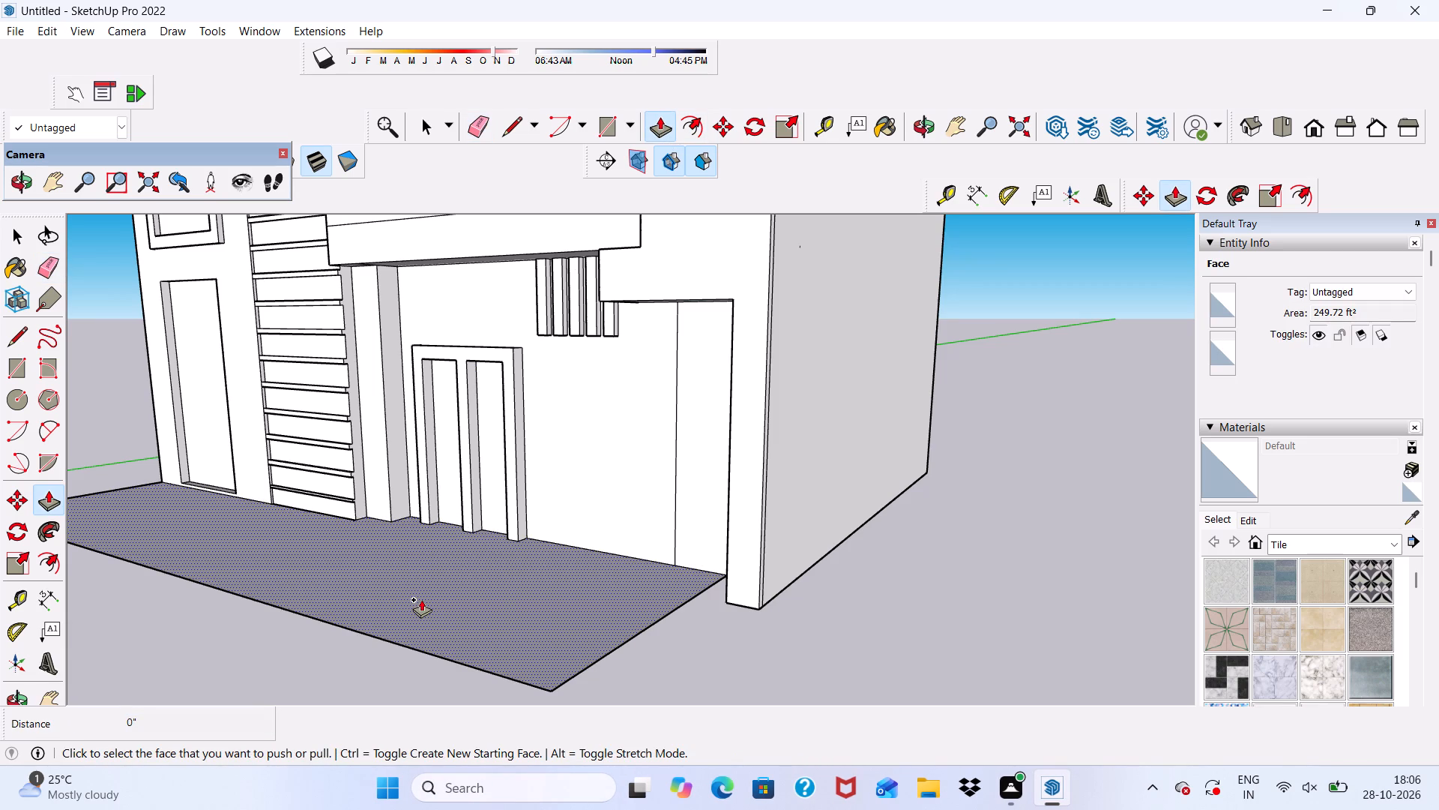
{"action": "left_click", "coordinate": [423, 597]}
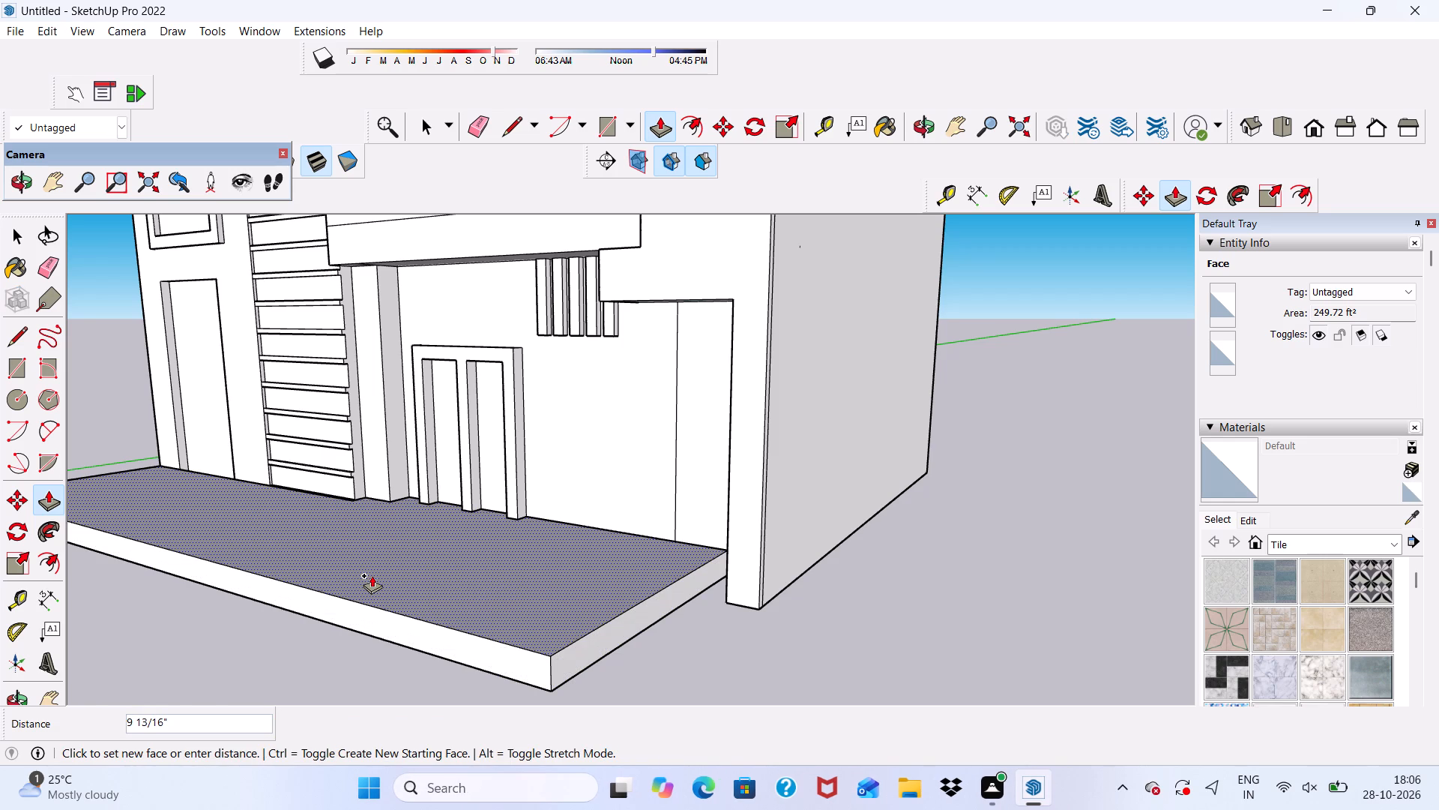
{"action": "key", "text": "2"}
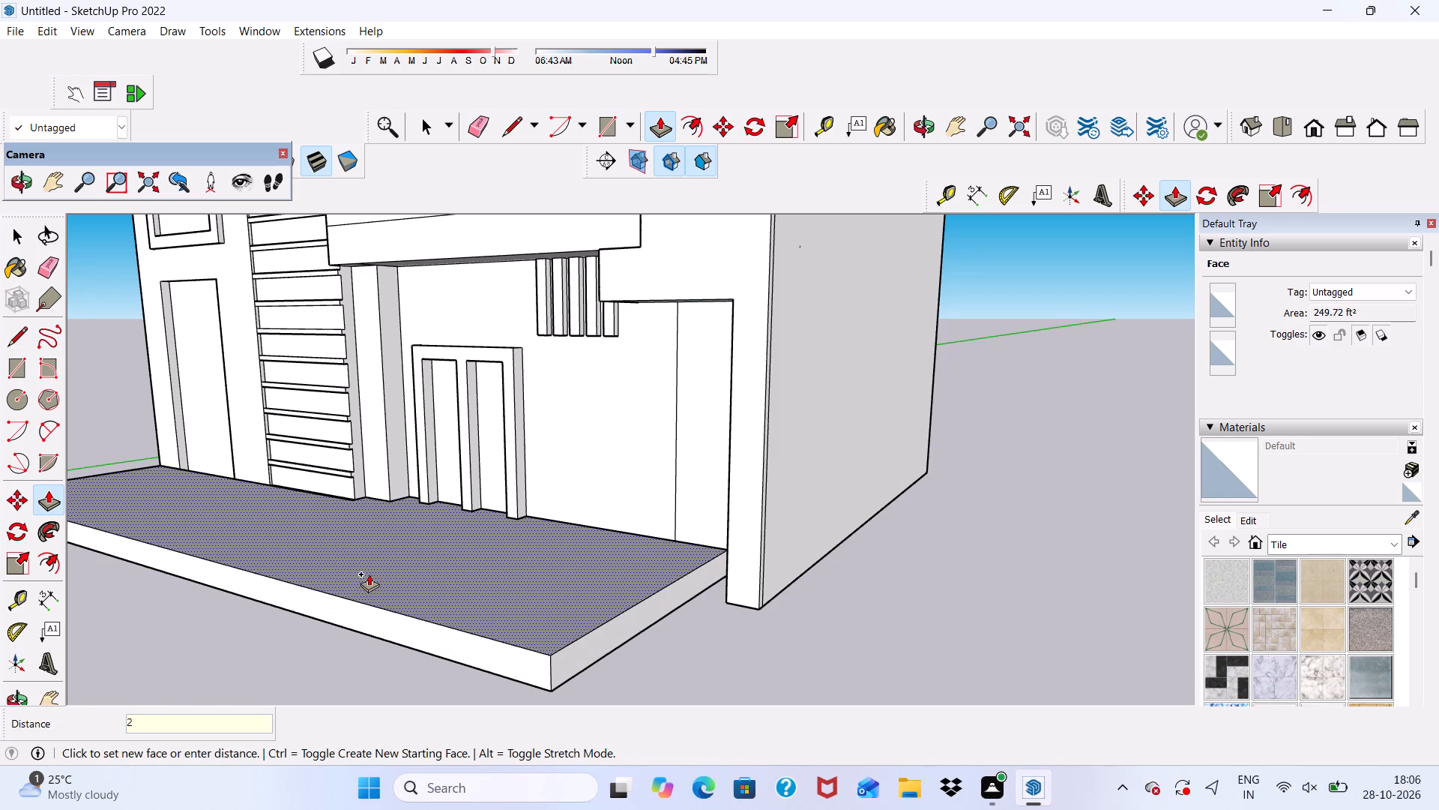
{"action": "key", "text": "shift+quotedbl"}
{"action": "key", "text": "Return"}
Pull the slab's short end face beside the projecting corner wall outward 1/4" with Push/Pull.
{"action": "scroll", "coordinate": [571, 569], "scroll_direction": "up", "scroll_amount": 5}
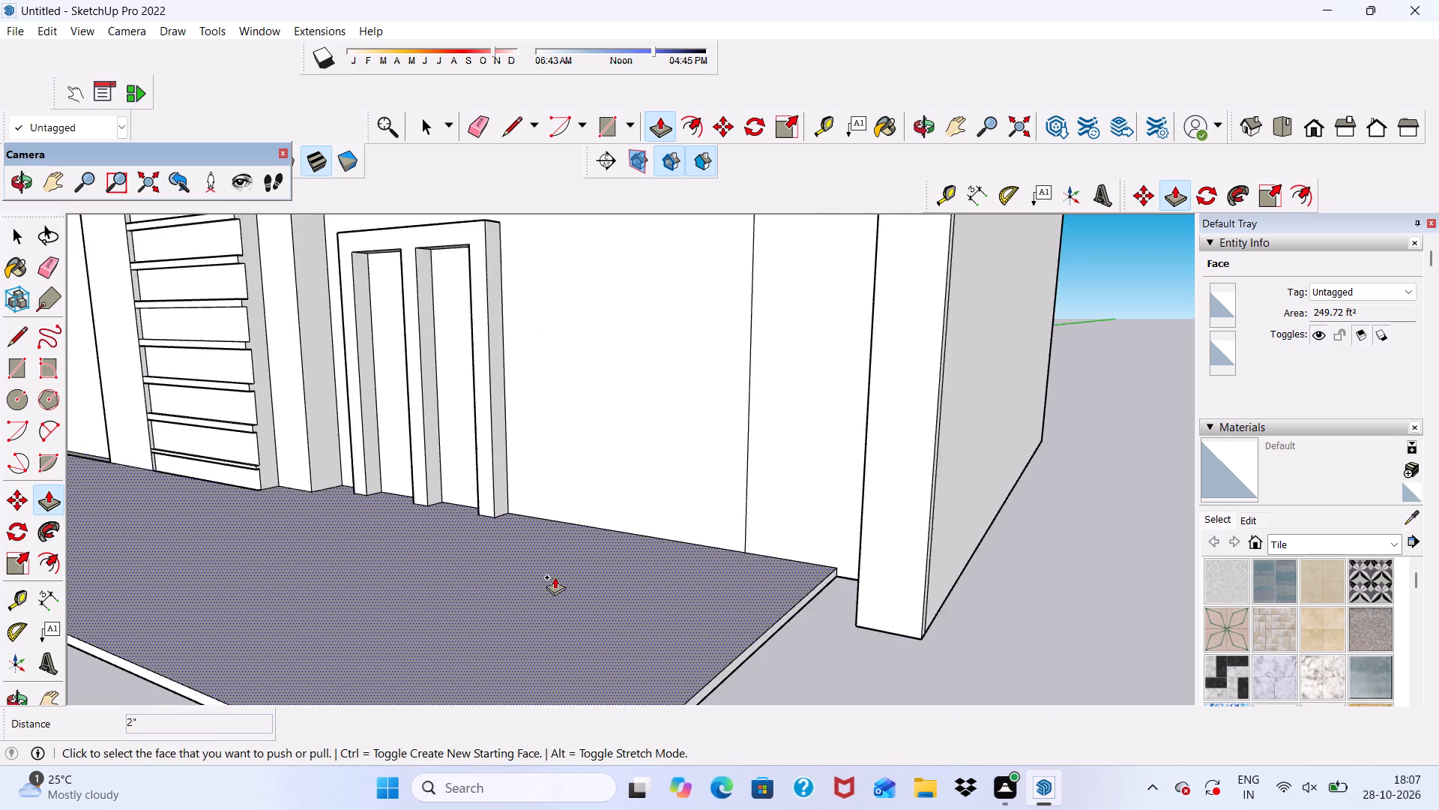
{"action": "scroll", "coordinate": [555, 577], "scroll_direction": "down", "scroll_amount": 4}
{"action": "middle_click_drag", "start_coordinate": [550, 592], "coordinate": [495, 667]}
{"action": "scroll", "coordinate": [523, 454], "scroll_direction": "down", "scroll_amount": 4}
{"action": "scroll", "coordinate": [541, 711], "scroll_direction": "up", "scroll_amount": 9}
{"action": "scroll", "coordinate": [546, 495], "scroll_direction": "down", "scroll_amount": 5}
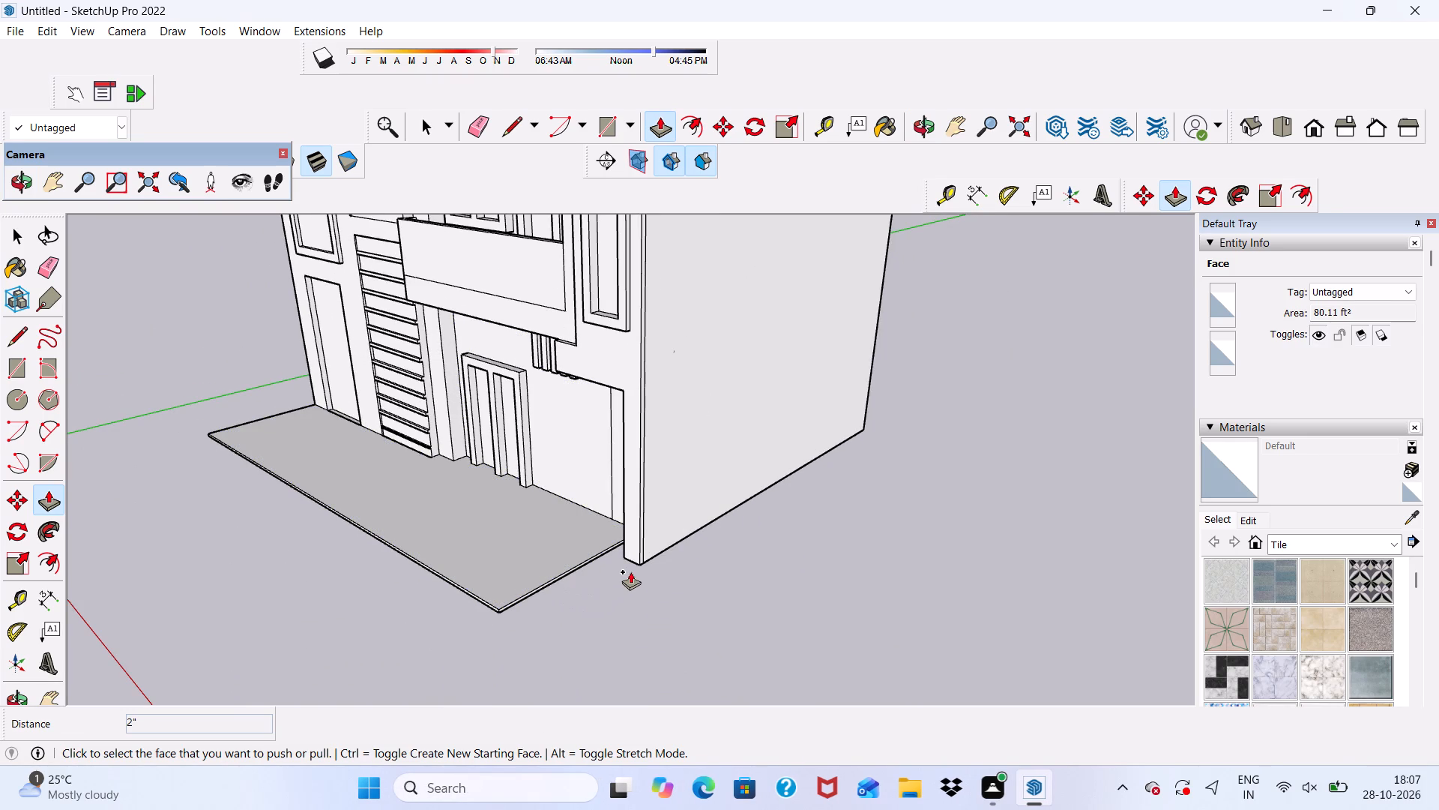
{"action": "scroll", "coordinate": [648, 615], "scroll_direction": "up", "scroll_amount": 3}
{"action": "scroll", "coordinate": [528, 601], "scroll_direction": "up", "scroll_amount": 7}
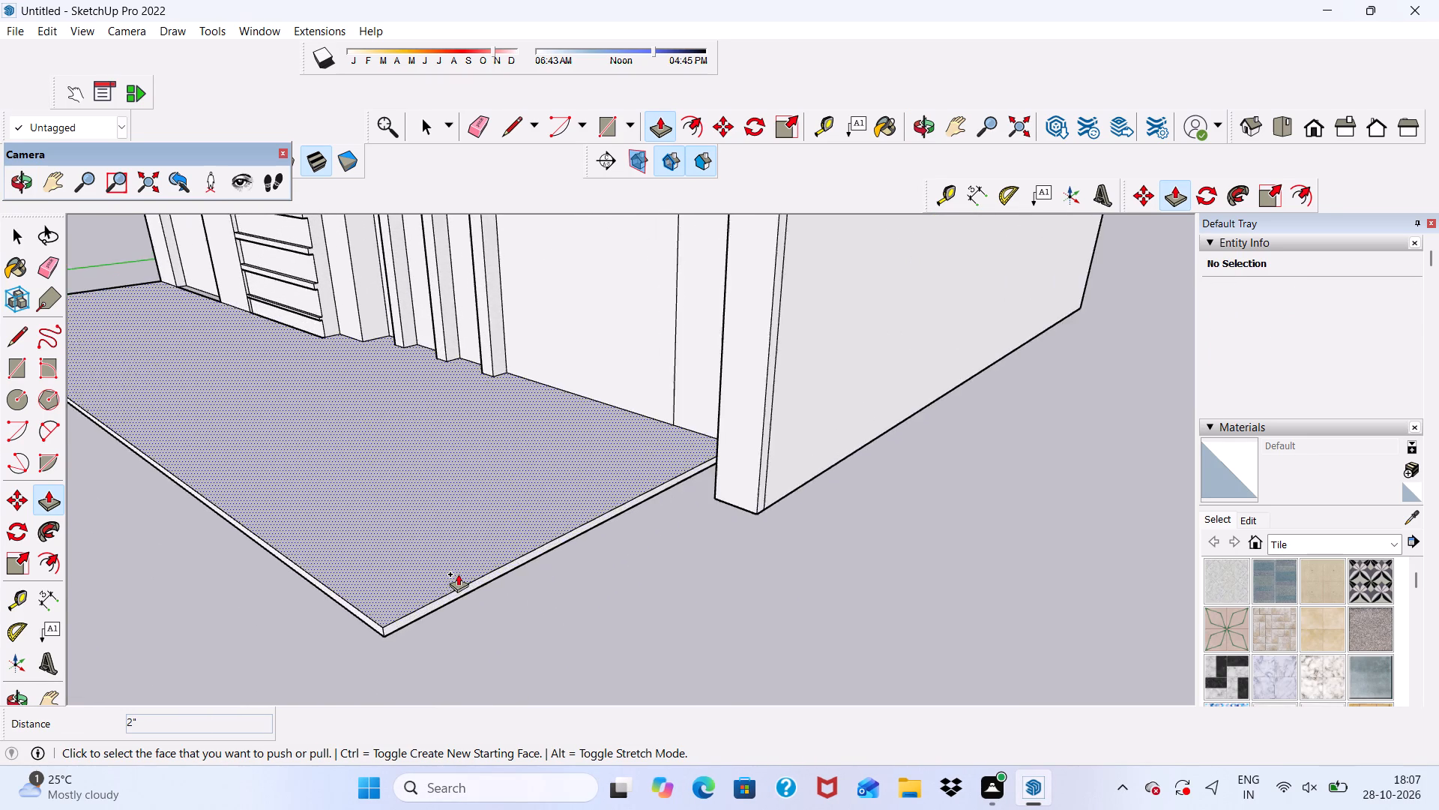
{"action": "scroll", "coordinate": [458, 574], "scroll_direction": "up", "scroll_amount": 8}
{"action": "left_click", "coordinate": [423, 624]}
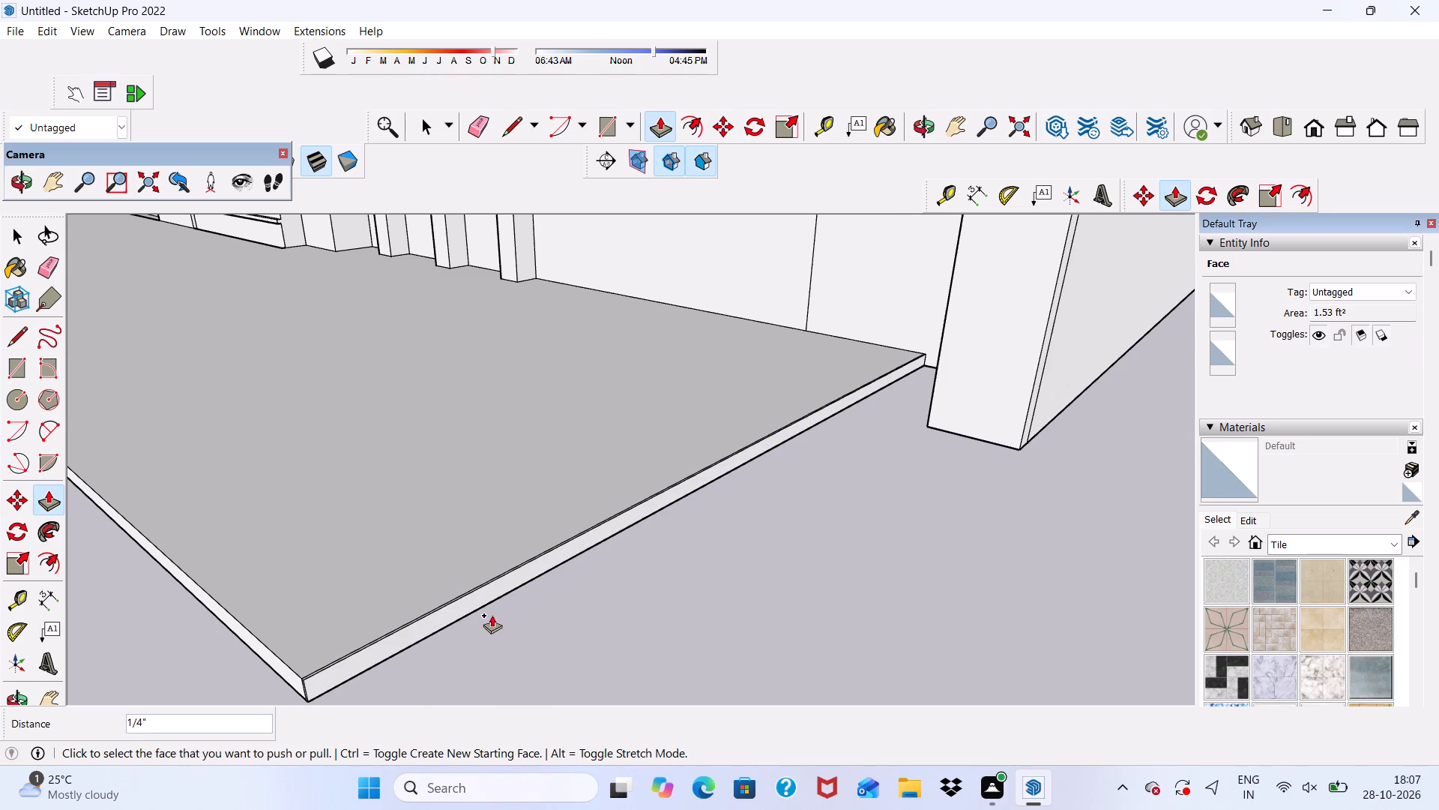
Extend the slab's short end face 1' 11 3/4" with Push/Pull, up to the outer corner of the projecting wall.
{"action": "scroll", "coordinate": [476, 574], "scroll_direction": "up", "scroll_amount": 5}
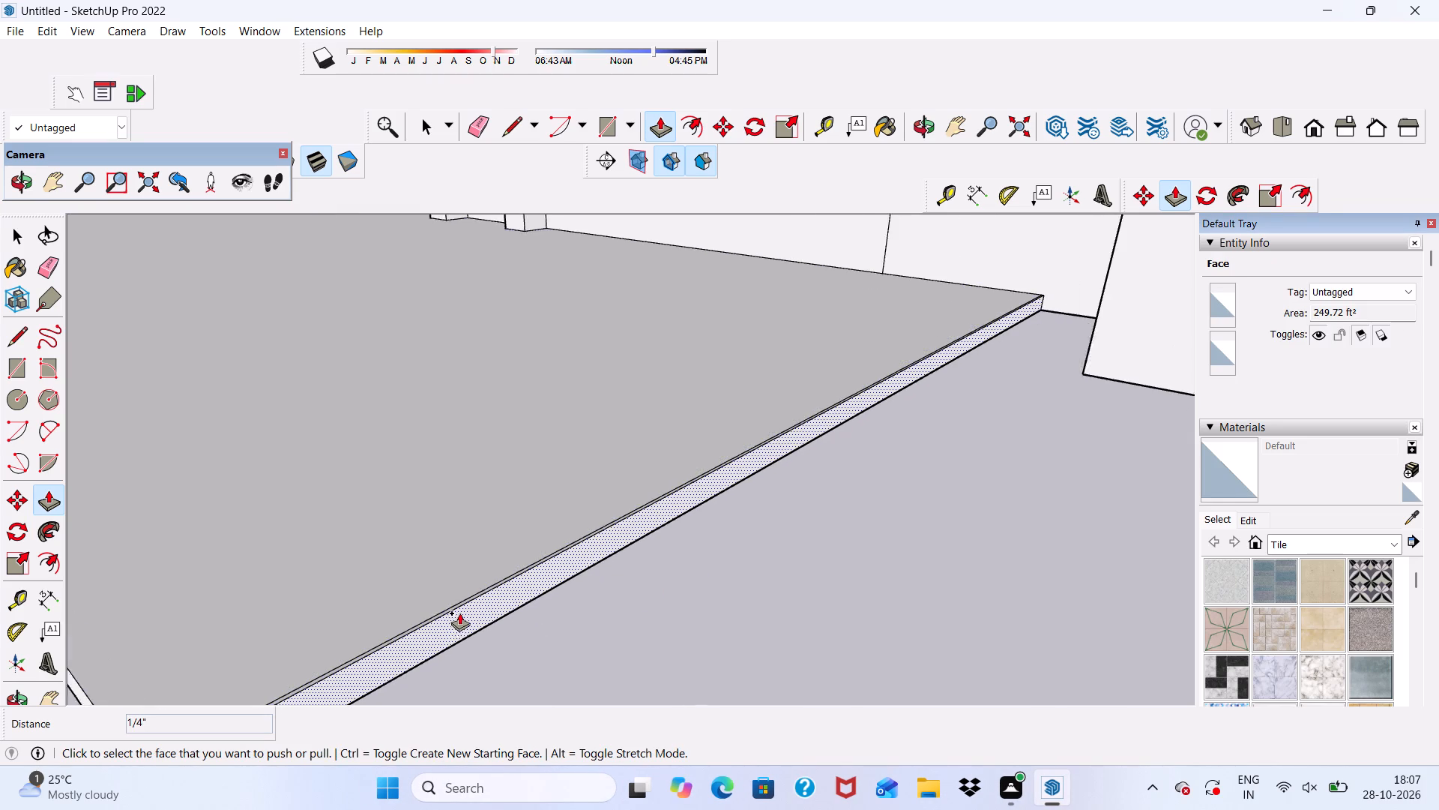
{"action": "scroll", "coordinate": [459, 613], "scroll_direction": "up", "scroll_amount": 1}
{"action": "left_click", "coordinate": [447, 622]}
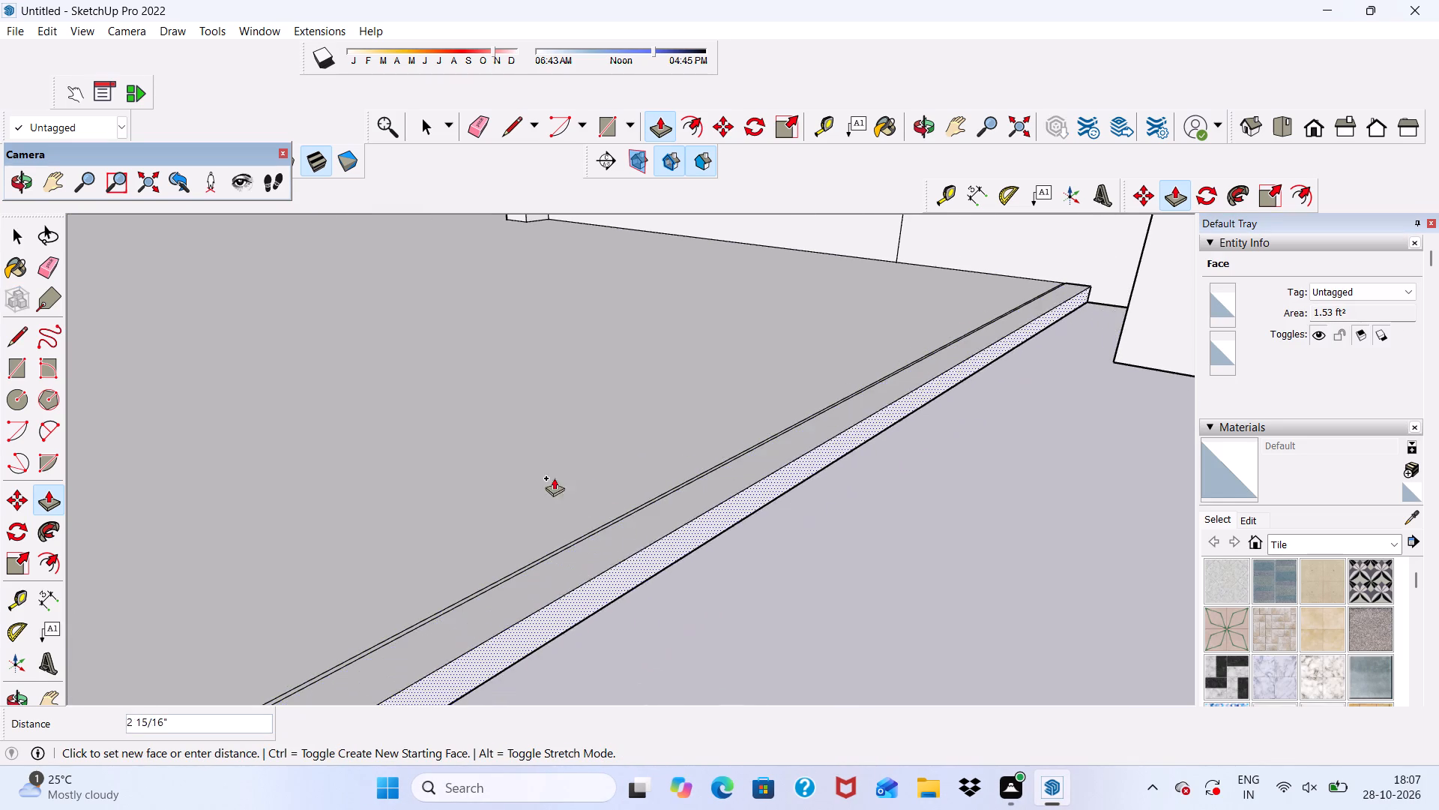
{"action": "scroll", "coordinate": [540, 476], "scroll_direction": "down", "scroll_amount": 8}
{"action": "scroll", "coordinate": [992, 394], "scroll_direction": "up", "scroll_amount": 3}
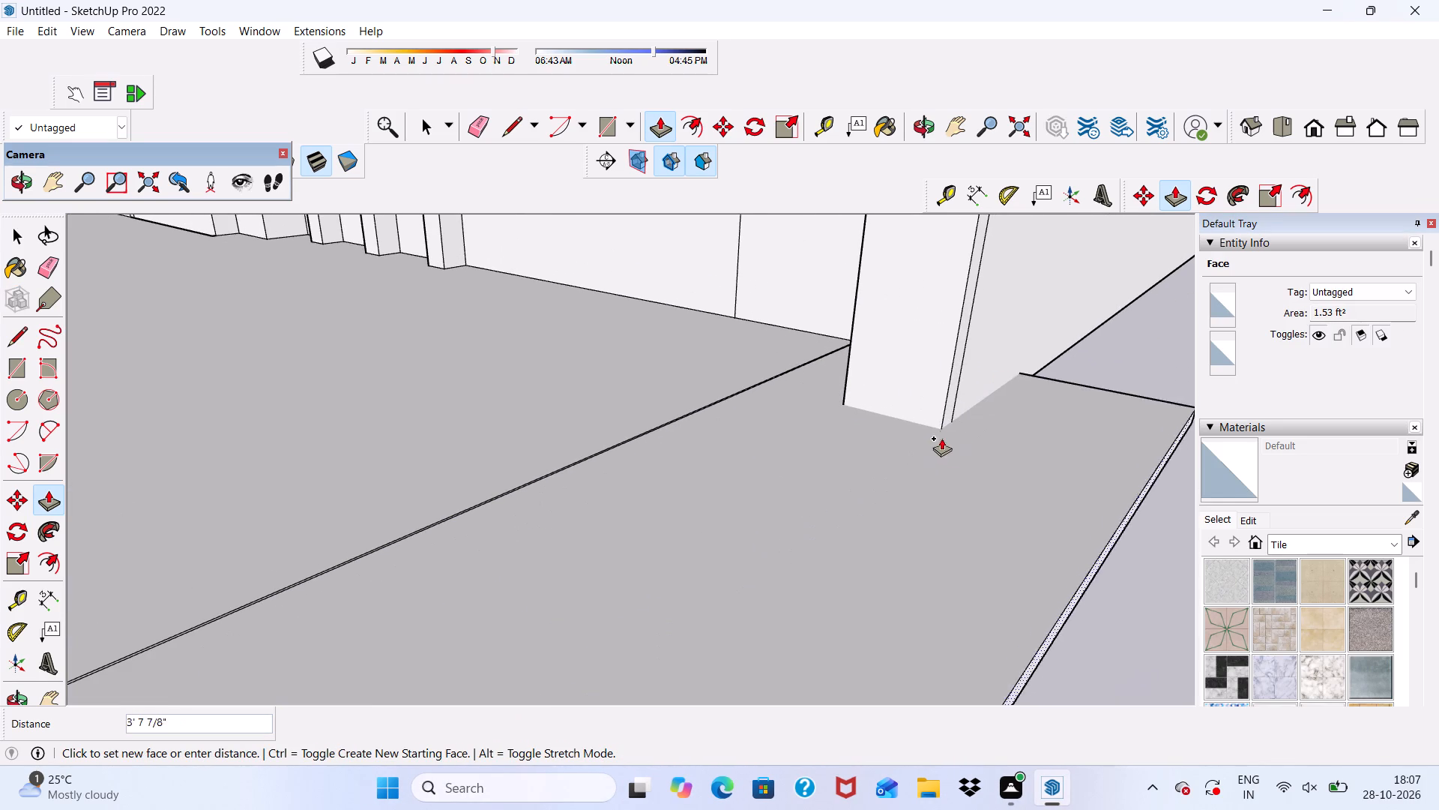
{"action": "left_click", "coordinate": [943, 421]}
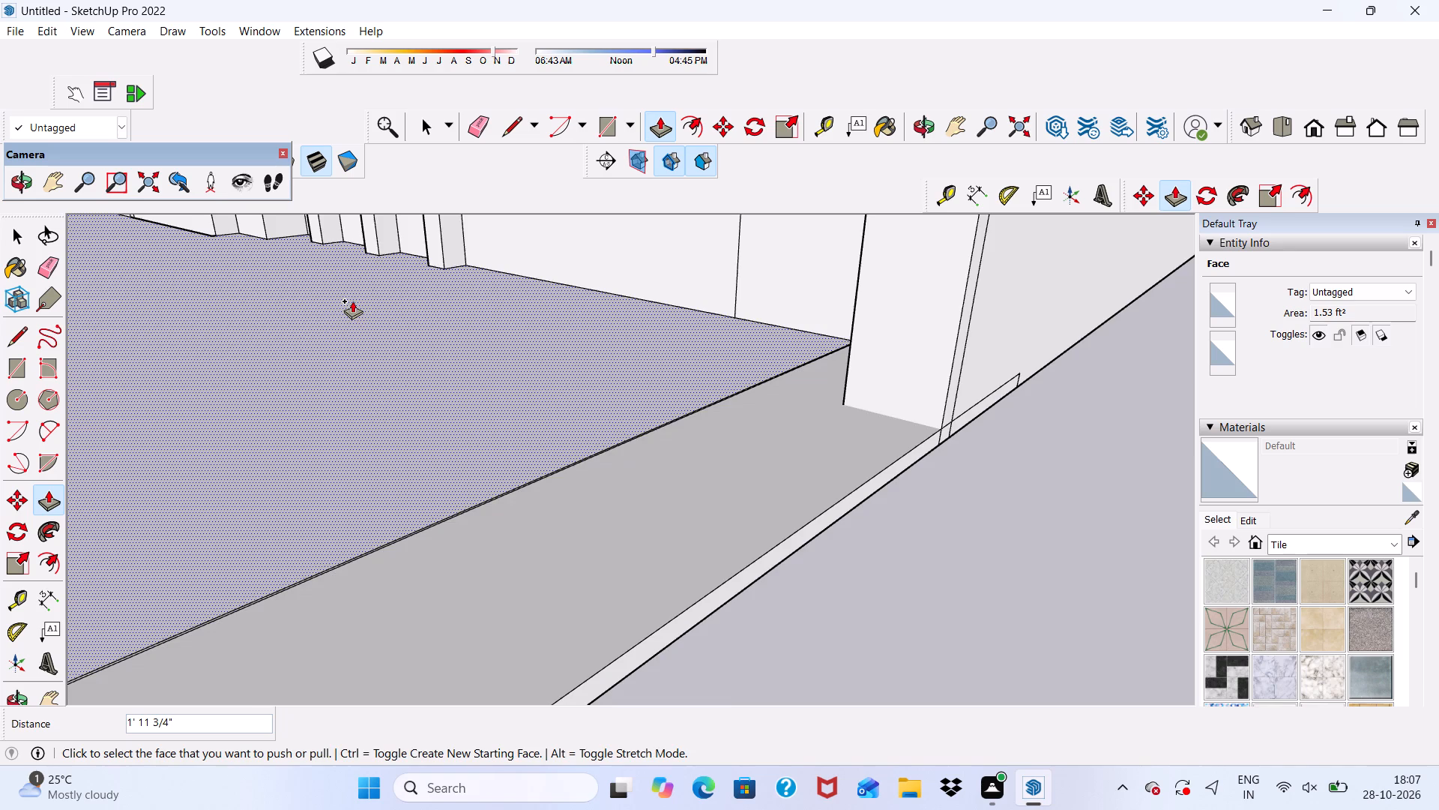
Erase the leftover seam lines of the extension across the slab's top and on its front edge face.
{"action": "middle_click_drag", "start_coordinate": [457, 397], "coordinate": [878, 426]}
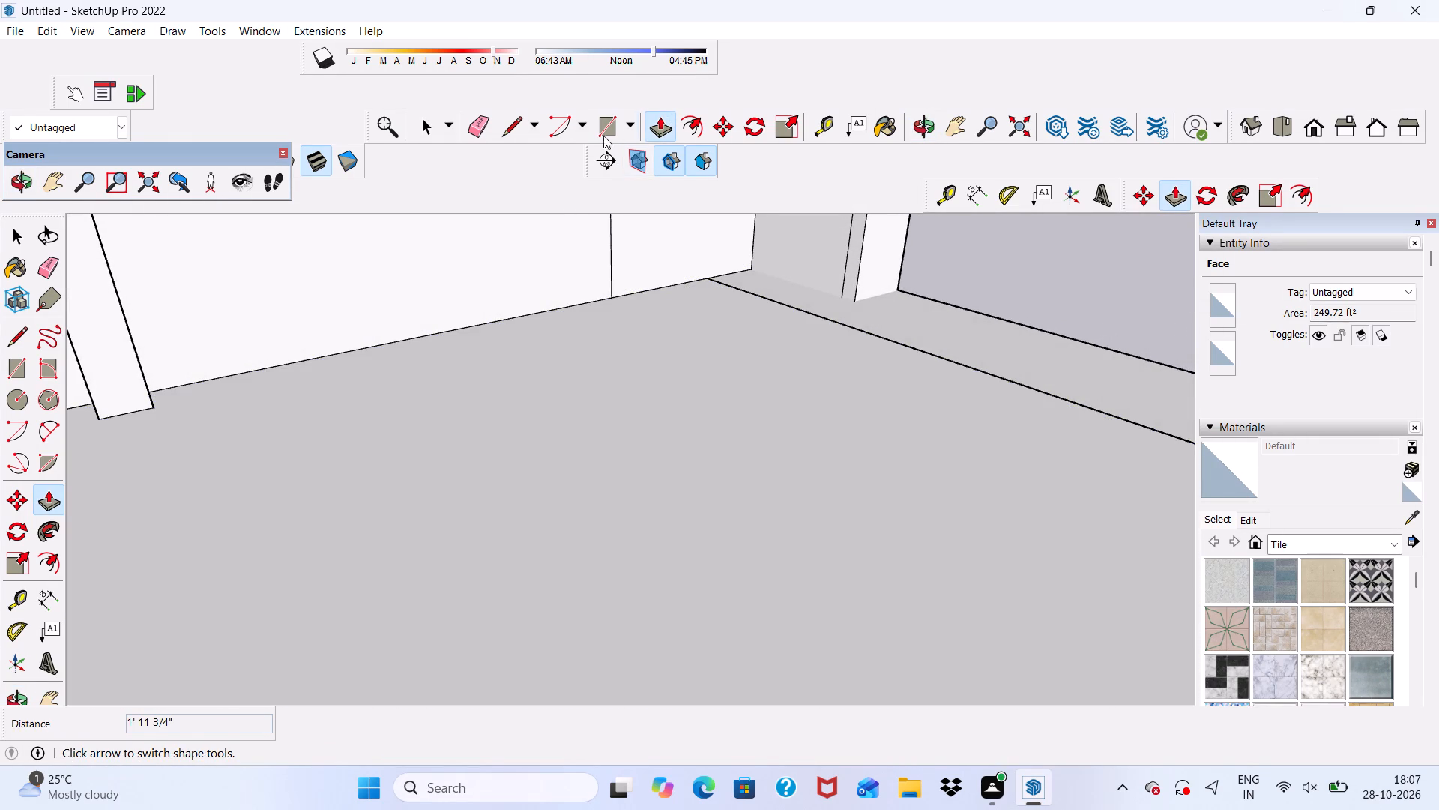
{"action": "left_click", "coordinate": [482, 112]}
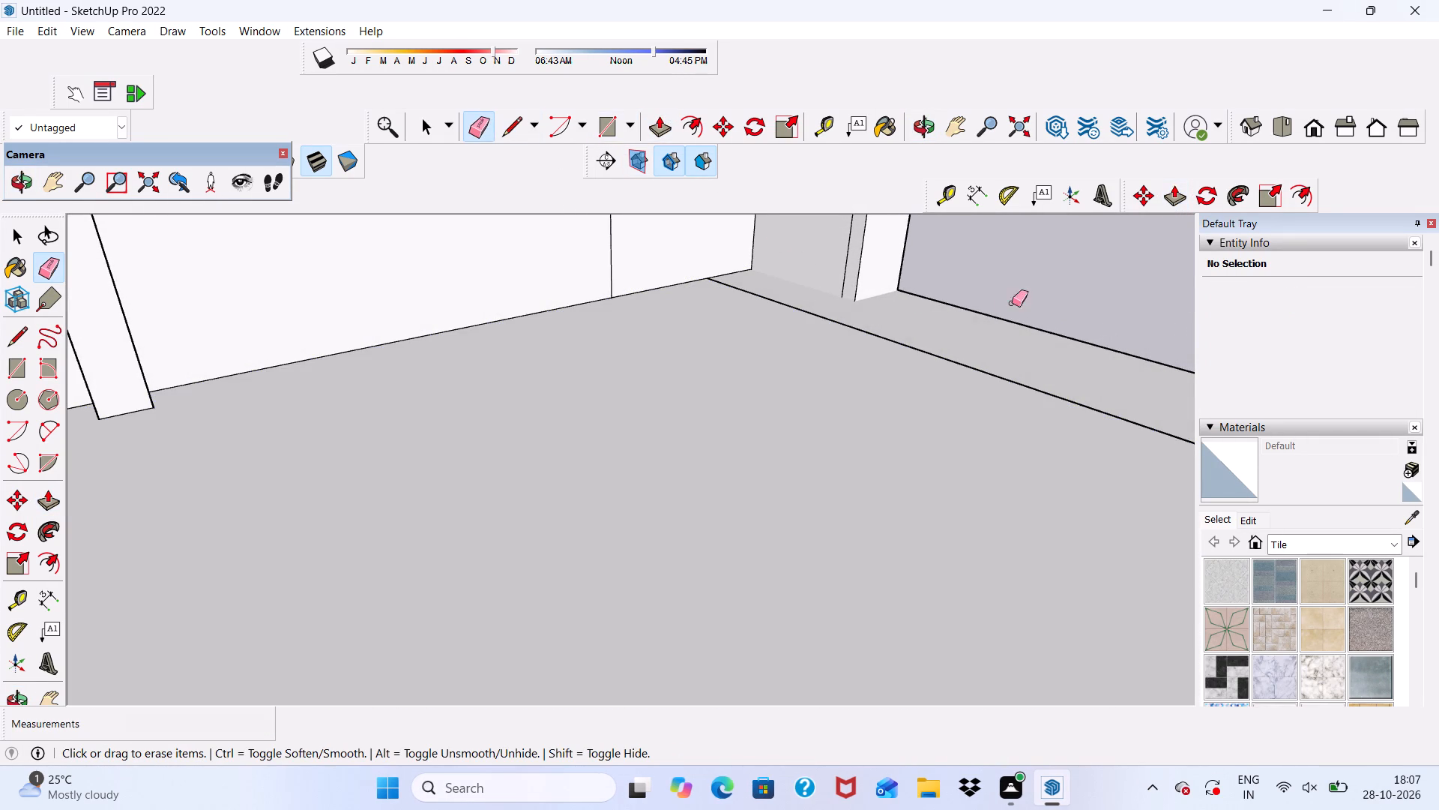
{"action": "left_click_drag", "start_coordinate": [983, 340], "coordinate": [948, 383]}
{"action": "scroll", "coordinate": [789, 334], "scroll_direction": "down", "scroll_amount": 1}
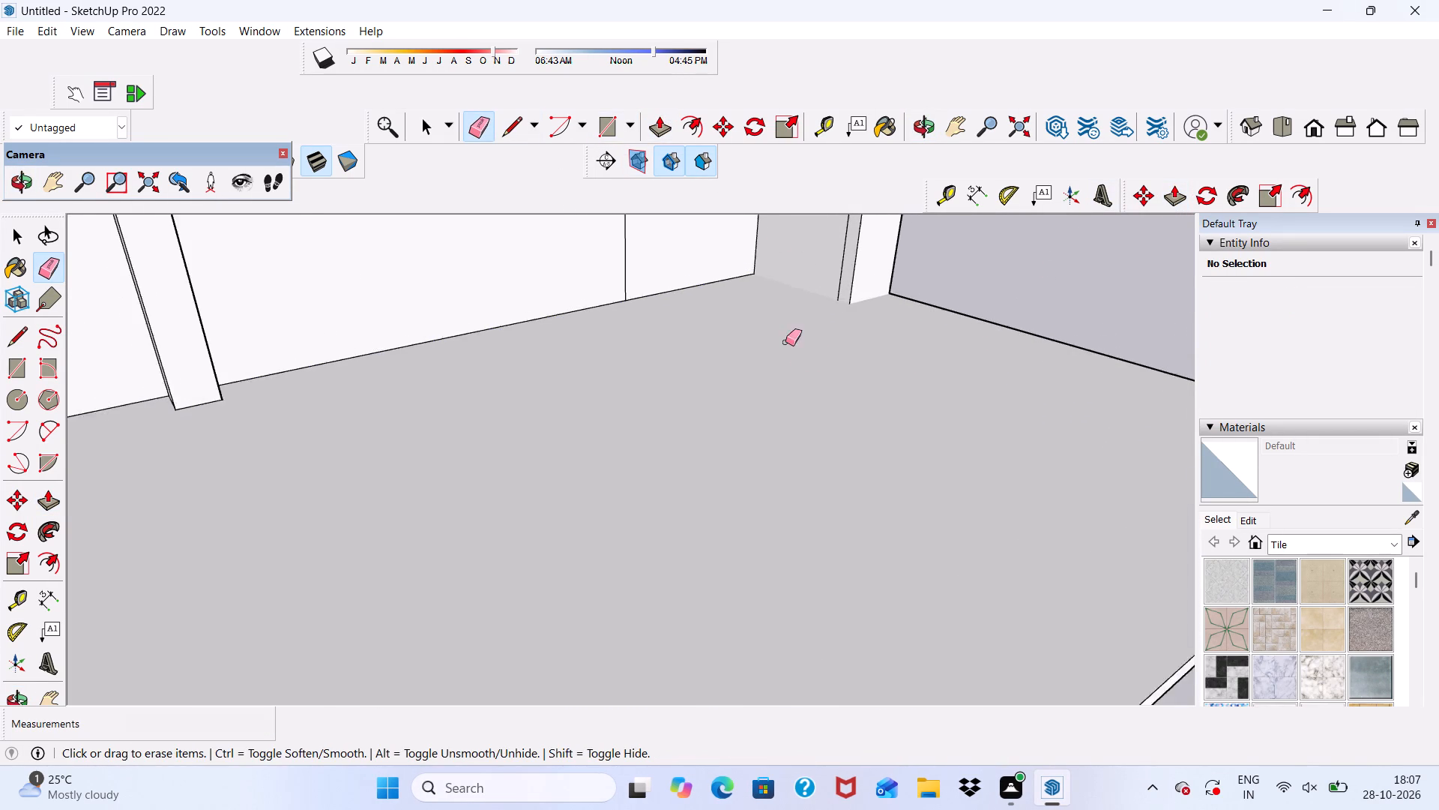
{"action": "scroll", "coordinate": [785, 342], "scroll_direction": "down", "scroll_amount": 4}
{"action": "middle_click_drag", "start_coordinate": [853, 328], "coordinate": [534, 339]}
{"action": "scroll", "coordinate": [543, 316], "scroll_direction": "up", "scroll_amount": 1}
{"action": "scroll", "coordinate": [567, 288], "scroll_direction": "down", "scroll_amount": 1}
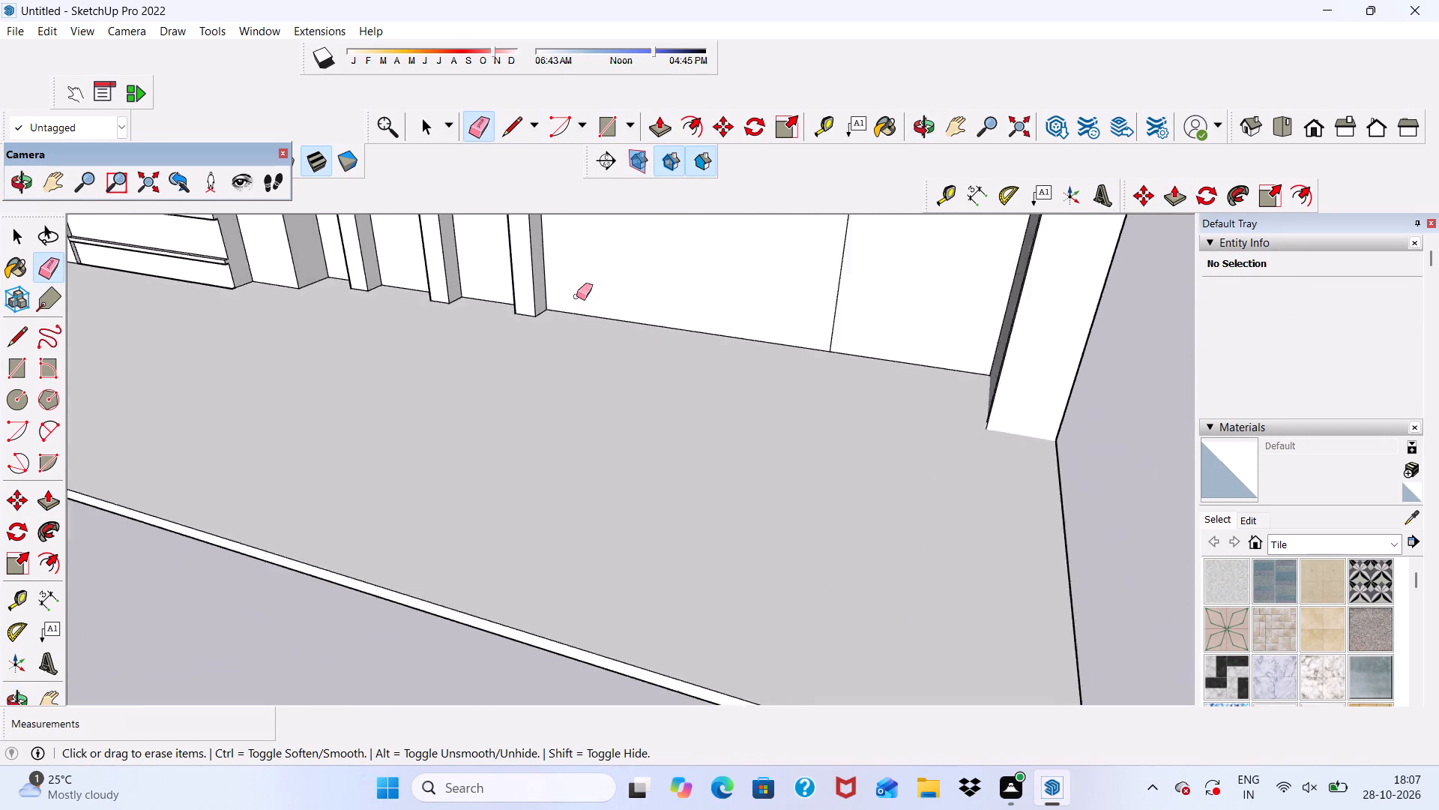
{"action": "scroll", "coordinate": [576, 296], "scroll_direction": "down", "scroll_amount": 7}
{"action": "scroll", "coordinate": [731, 480], "scroll_direction": "up", "scroll_amount": 8}
{"action": "scroll", "coordinate": [736, 441], "scroll_direction": "down", "scroll_amount": 1}
{"action": "scroll", "coordinate": [735, 503], "scroll_direction": "up", "scroll_amount": 6}
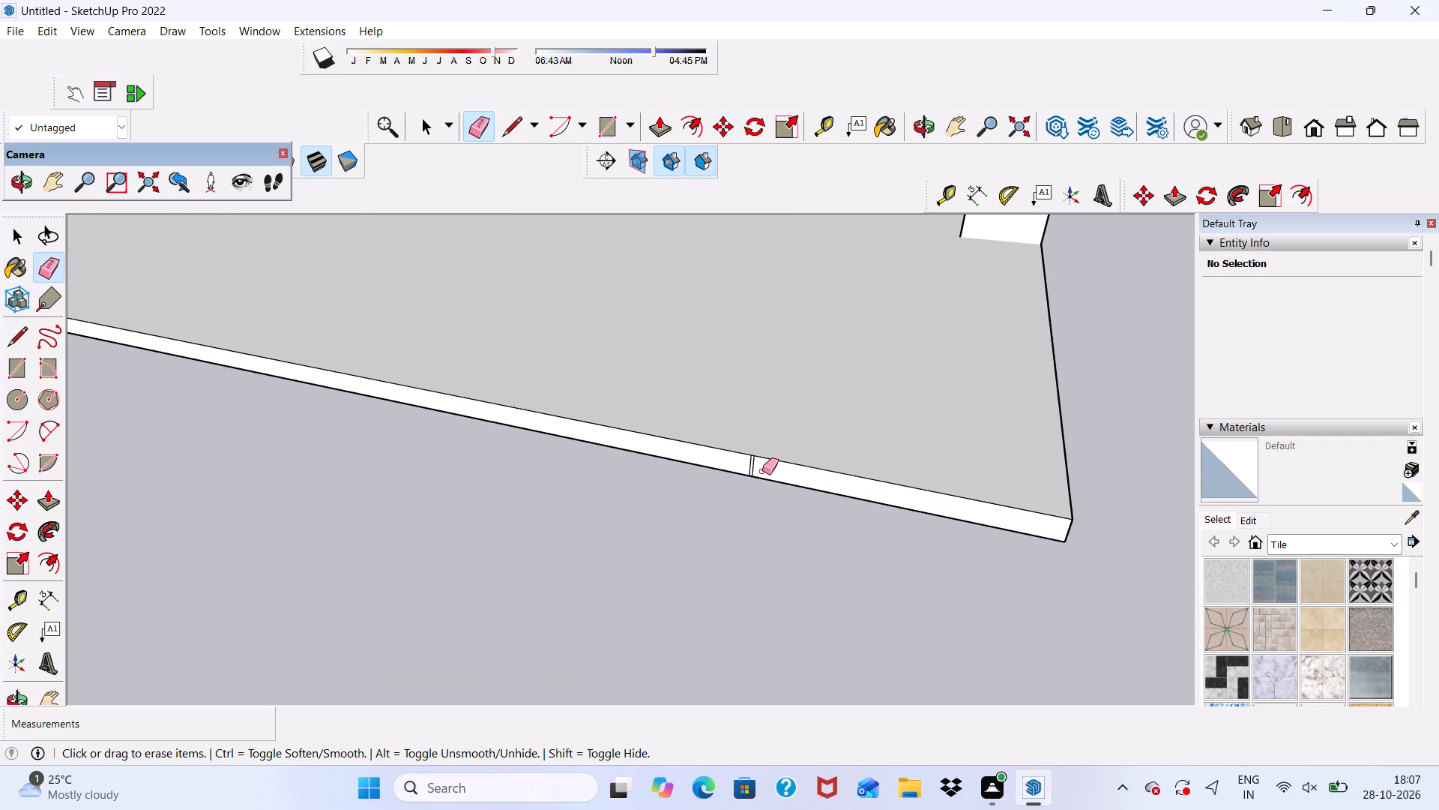
{"action": "left_click_drag", "start_coordinate": [757, 463], "coordinate": [733, 459]}
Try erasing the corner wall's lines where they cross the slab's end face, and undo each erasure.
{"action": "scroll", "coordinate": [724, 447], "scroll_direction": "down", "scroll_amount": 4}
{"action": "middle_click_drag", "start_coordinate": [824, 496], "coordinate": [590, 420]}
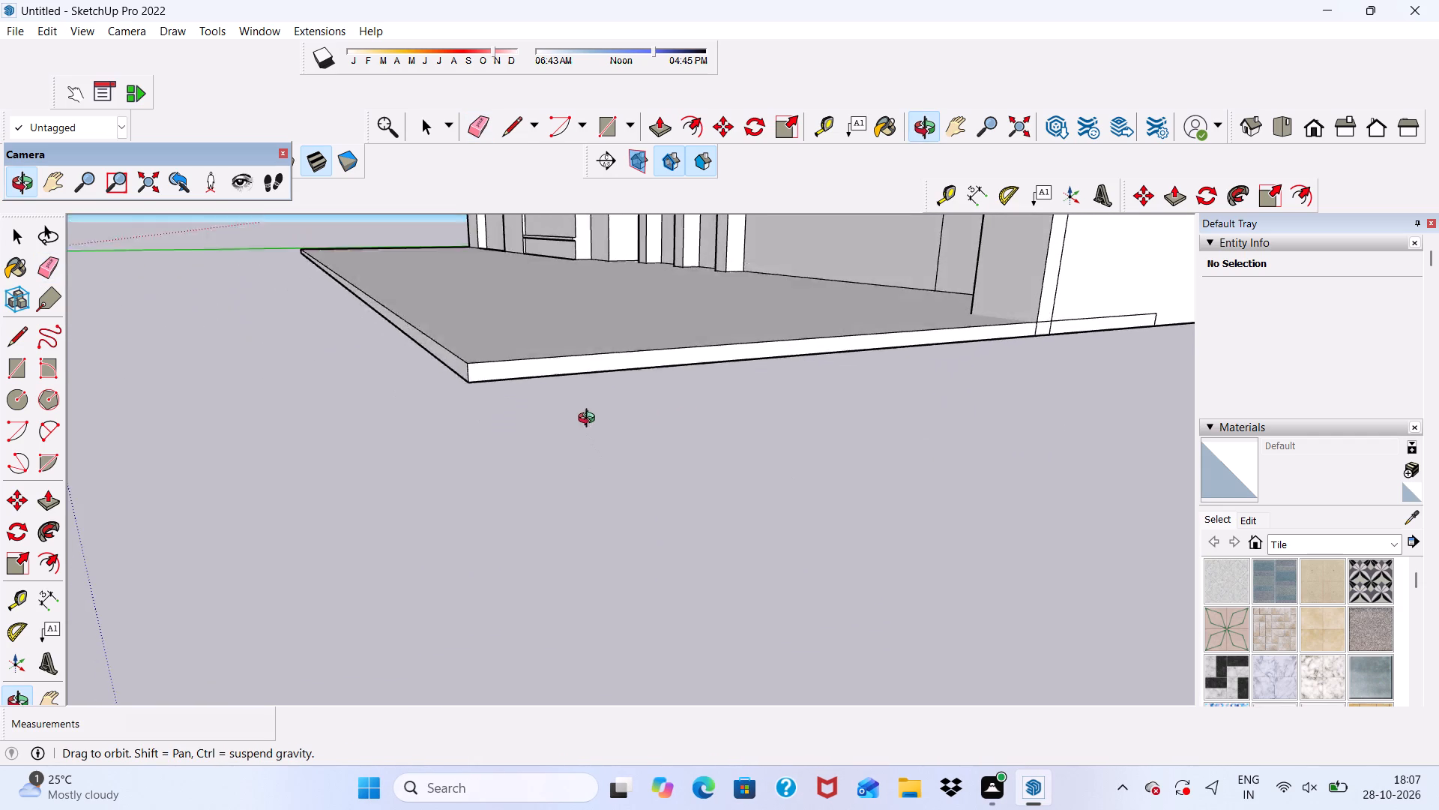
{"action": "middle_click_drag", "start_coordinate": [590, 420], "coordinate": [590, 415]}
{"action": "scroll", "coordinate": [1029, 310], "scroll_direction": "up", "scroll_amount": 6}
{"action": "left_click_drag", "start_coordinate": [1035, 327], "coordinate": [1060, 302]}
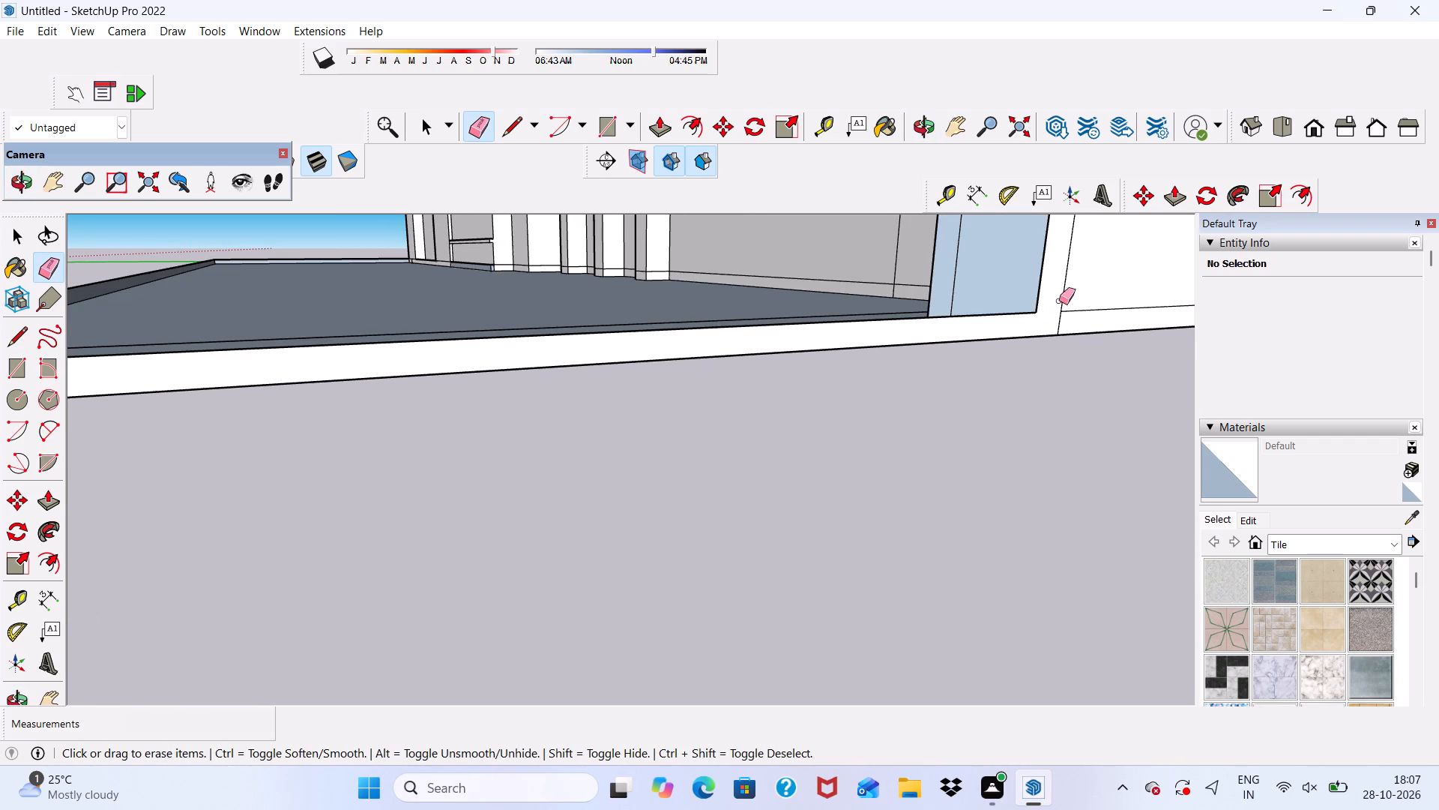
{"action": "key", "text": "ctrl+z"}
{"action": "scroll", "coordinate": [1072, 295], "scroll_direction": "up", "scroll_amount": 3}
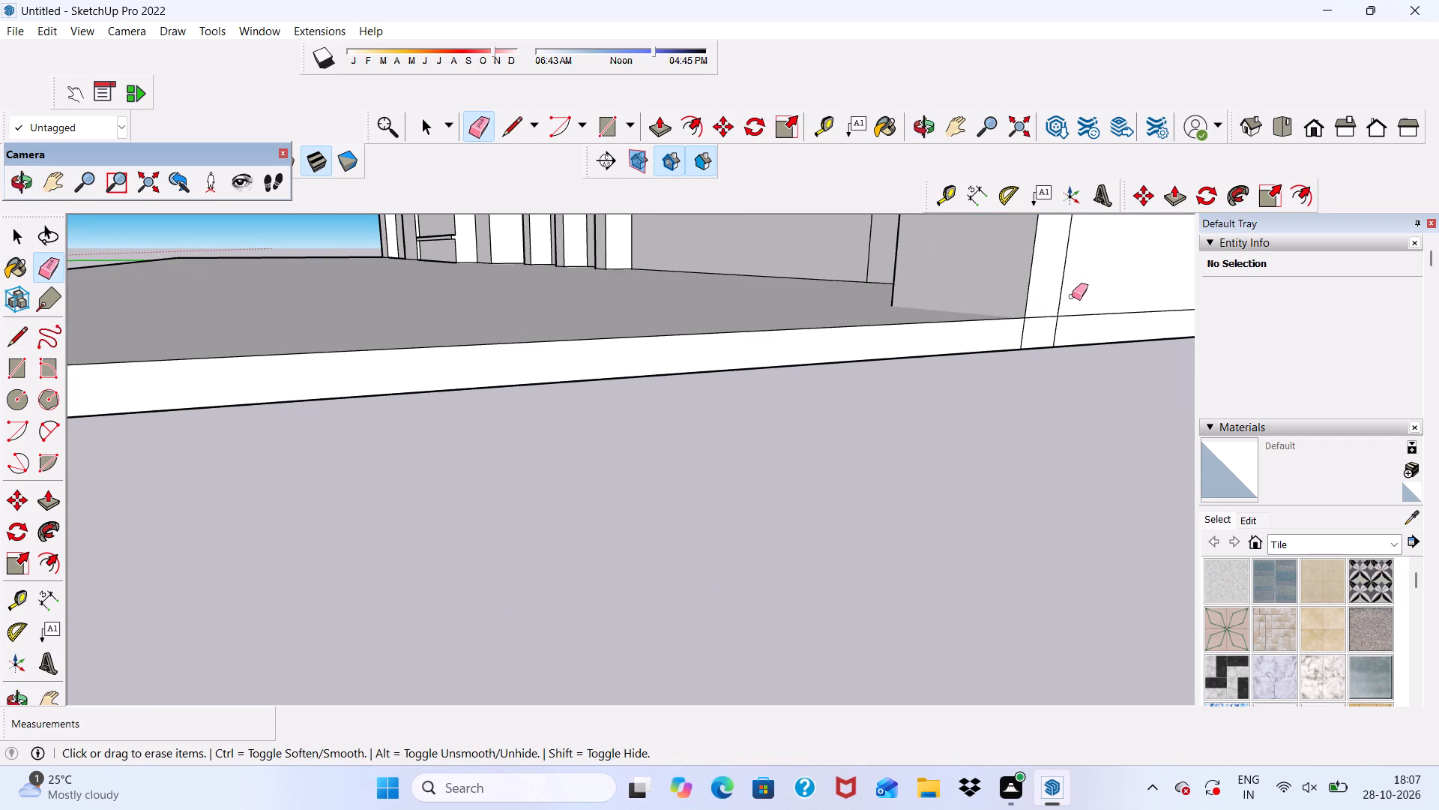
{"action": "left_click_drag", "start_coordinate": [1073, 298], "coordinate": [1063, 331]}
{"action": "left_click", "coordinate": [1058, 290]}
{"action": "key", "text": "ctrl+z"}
Erase the corner wall's lines and the horizontal slab line where they cross on the slab's end face.
{"action": "scroll", "coordinate": [1028, 337], "scroll_direction": "up", "scroll_amount": 3}
{"action": "key", "text": "space"}
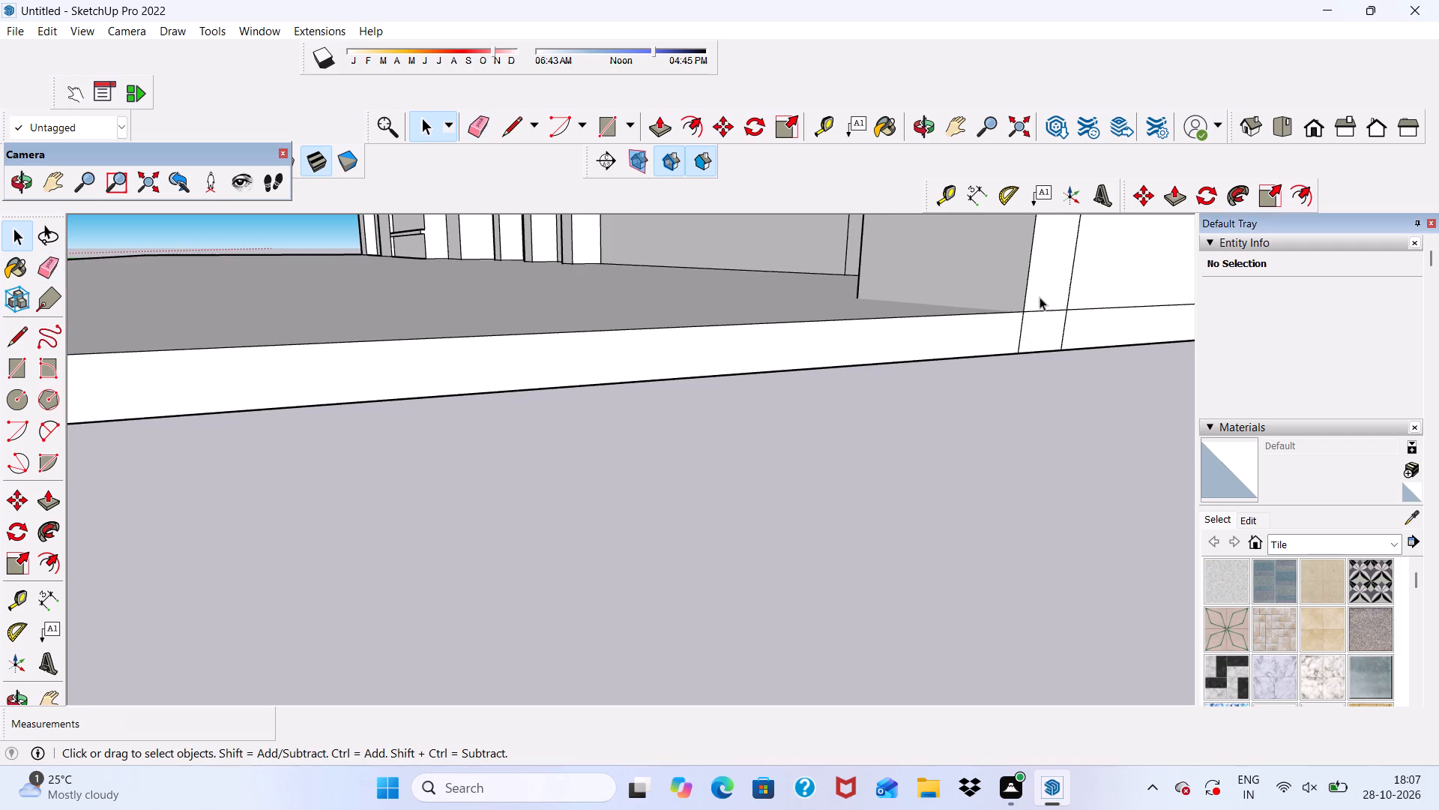
{"action": "left_click", "coordinate": [474, 129]}
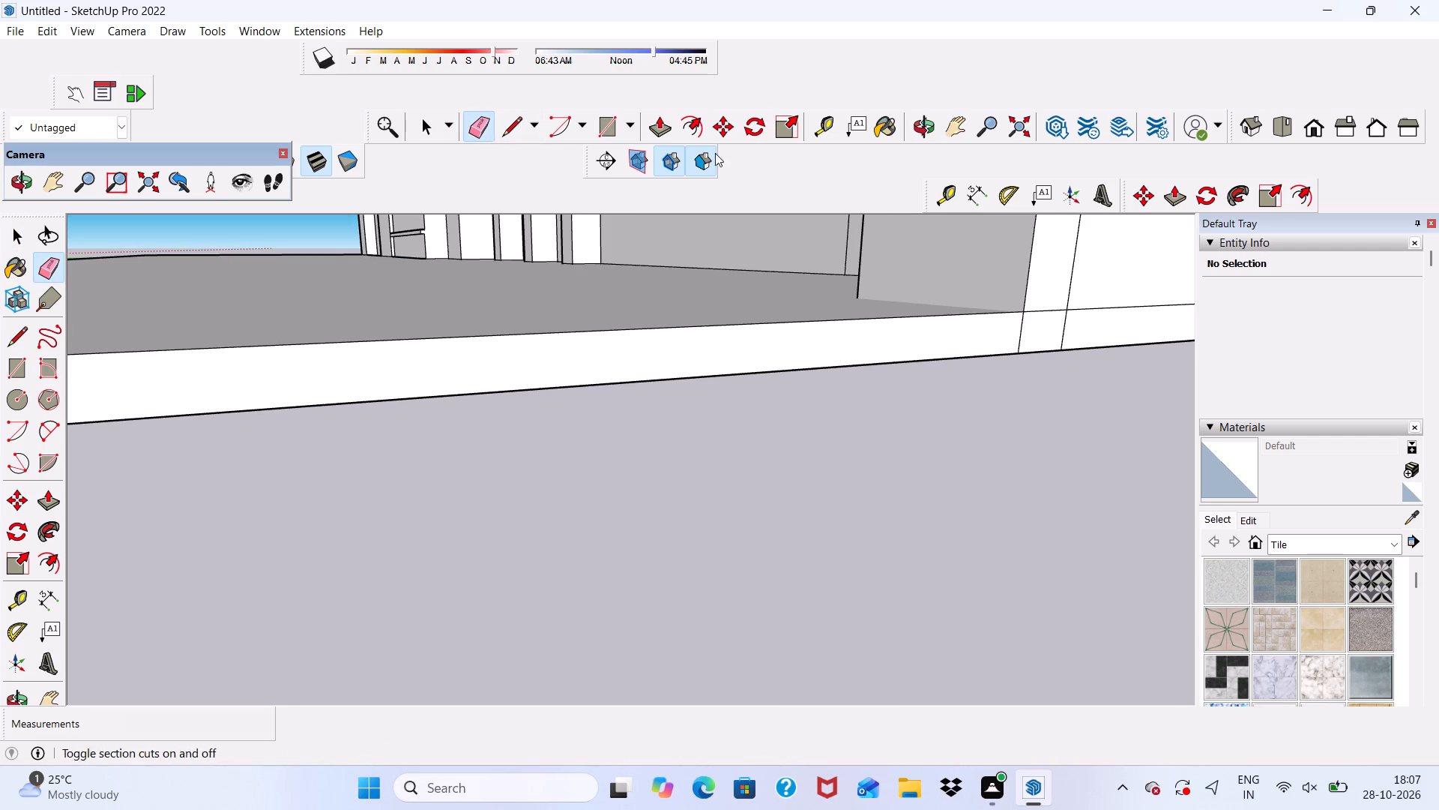
{"action": "scroll", "coordinate": [1067, 263], "scroll_direction": "down", "scroll_amount": 1}
{"action": "scroll", "coordinate": [1068, 307], "scroll_direction": "up", "scroll_amount": 3}
{"action": "left_click_drag", "start_coordinate": [1055, 296], "coordinate": [1044, 316]}
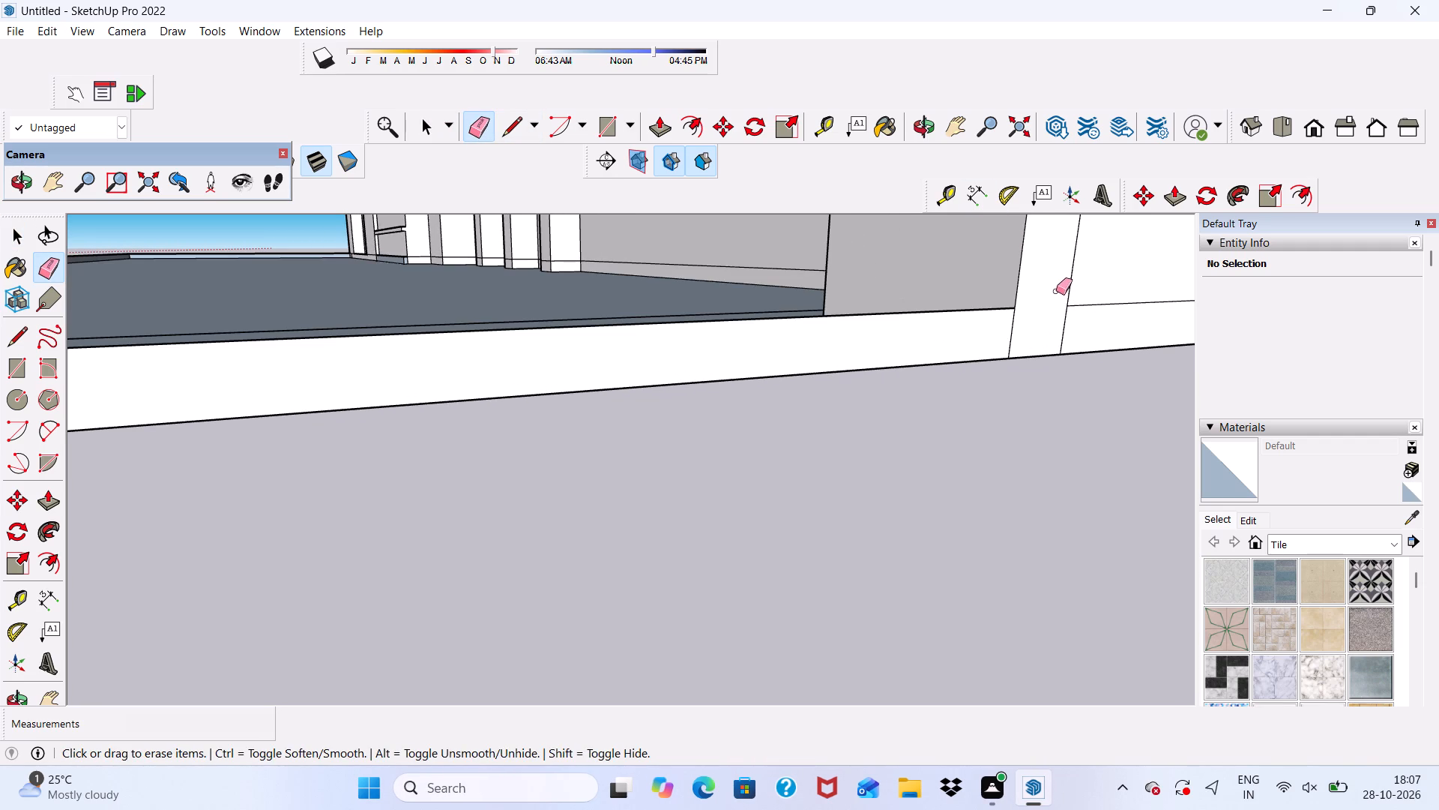
{"action": "left_click_drag", "start_coordinate": [1003, 332], "coordinate": [1017, 328]}
{"action": "left_click_drag", "start_coordinate": [1050, 300], "coordinate": [1064, 317]}
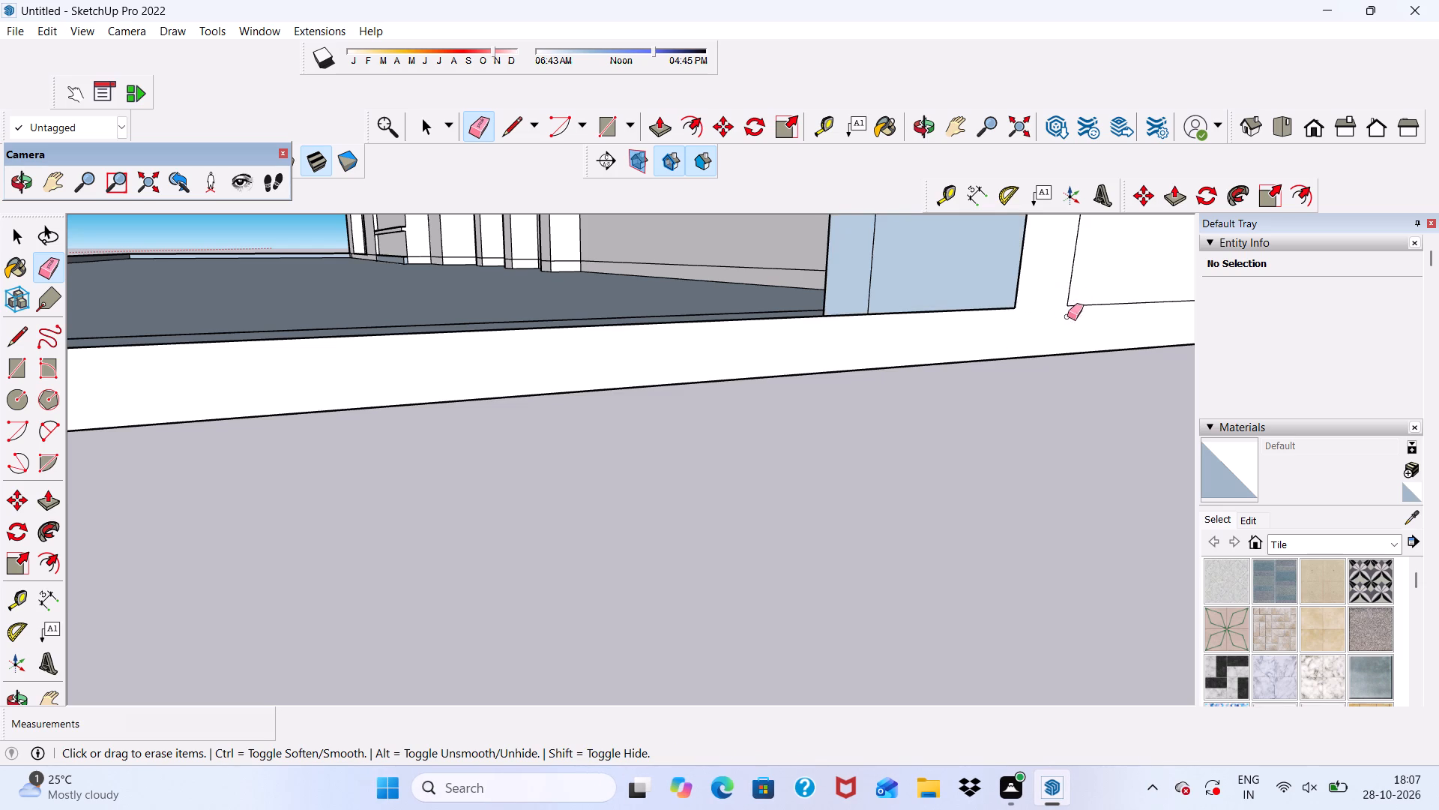
{"action": "left_click_drag", "start_coordinate": [1072, 298], "coordinate": [1074, 307]}
{"action": "left_click", "coordinate": [1073, 290]}
{"action": "left_click_drag", "start_coordinate": [1071, 283], "coordinate": [1067, 292]}
Raise the large exposed base face inside the opened slab with Push/Pull.
{"action": "scroll", "coordinate": [986, 264], "scroll_direction": "down", "scroll_amount": 5}
{"action": "scroll", "coordinate": [962, 295], "scroll_direction": "up", "scroll_amount": 1}
{"action": "scroll", "coordinate": [924, 278], "scroll_direction": "down", "scroll_amount": 3}
{"action": "middle_click_drag", "start_coordinate": [917, 296], "coordinate": [890, 418]}
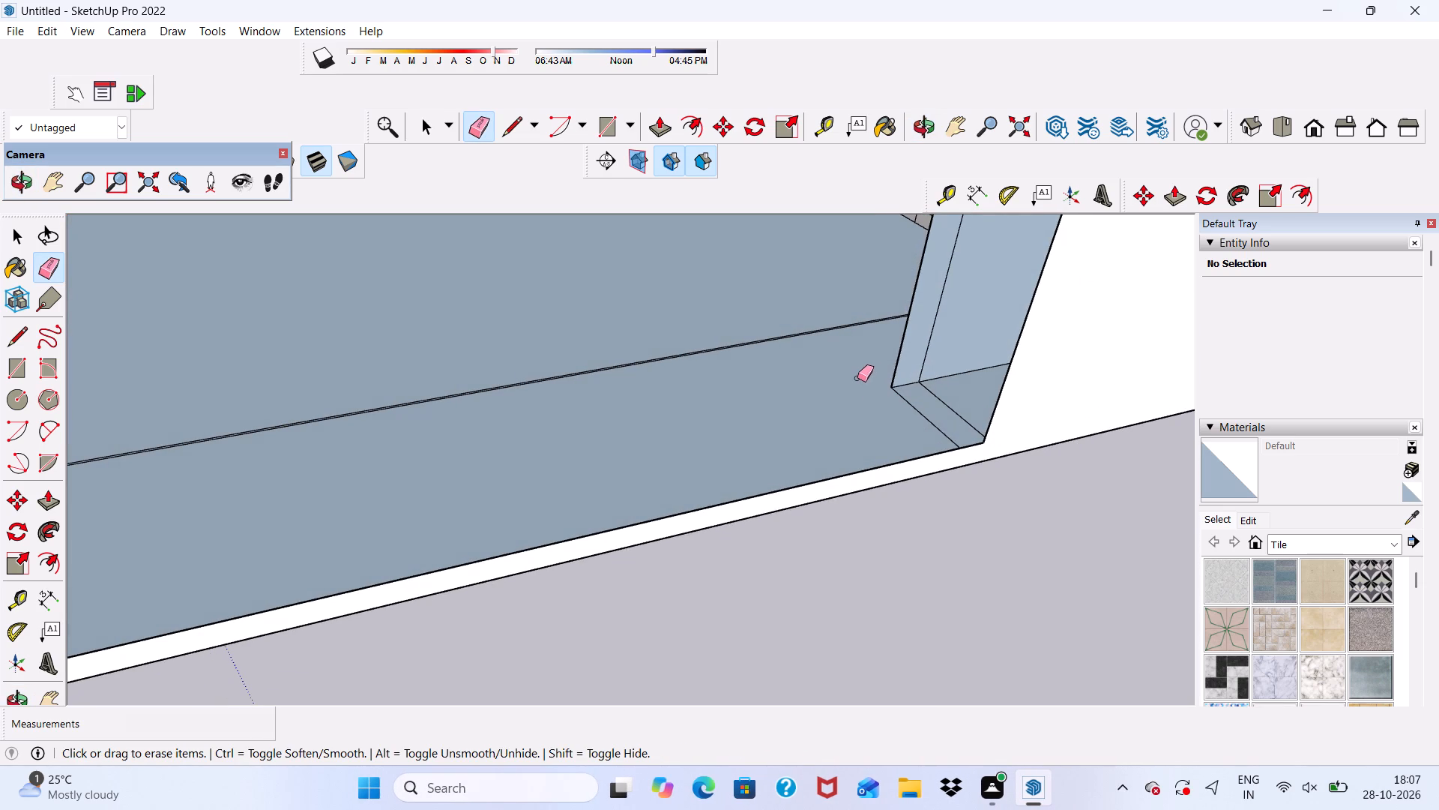
{"action": "key", "text": "space"}
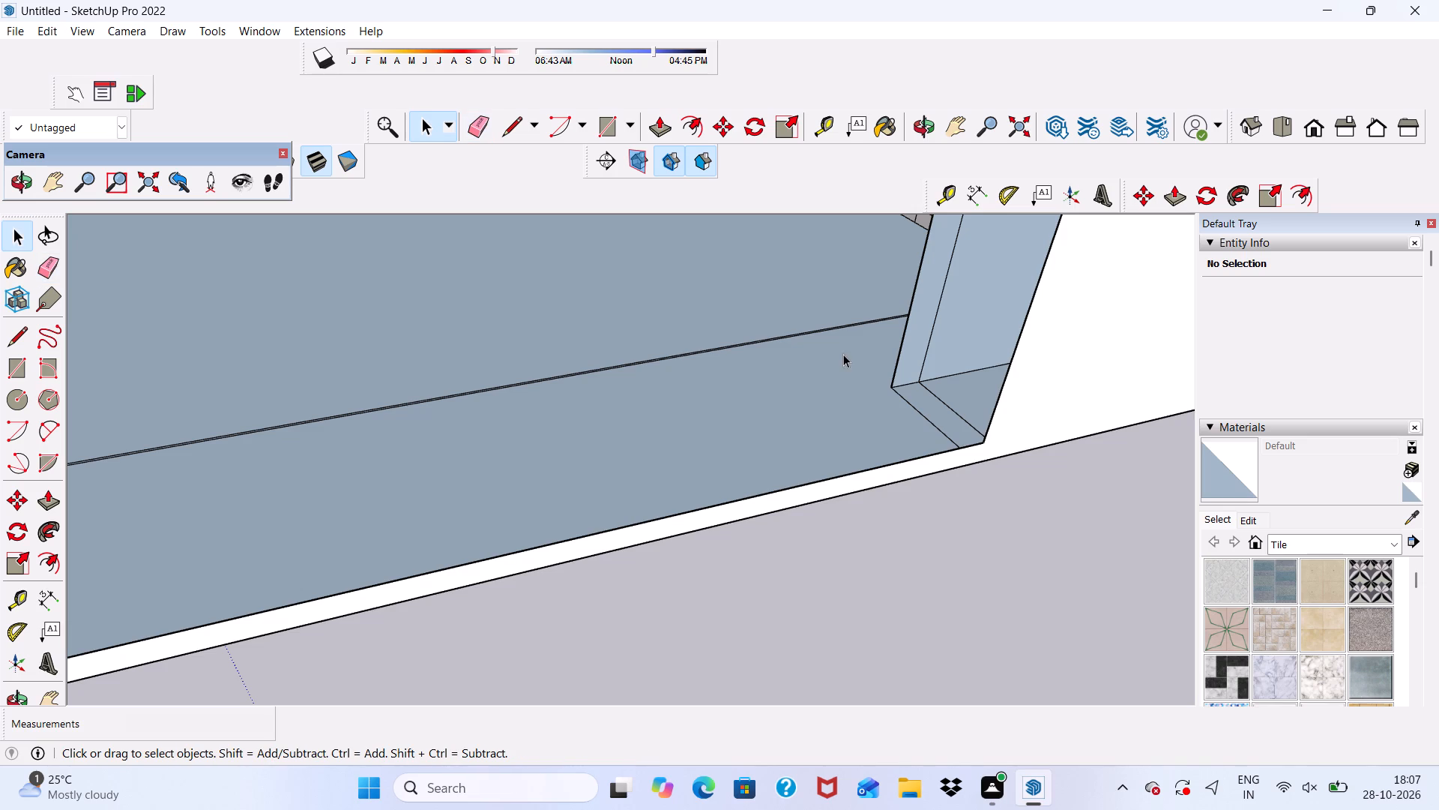
{"action": "left_click", "coordinate": [684, 292]}
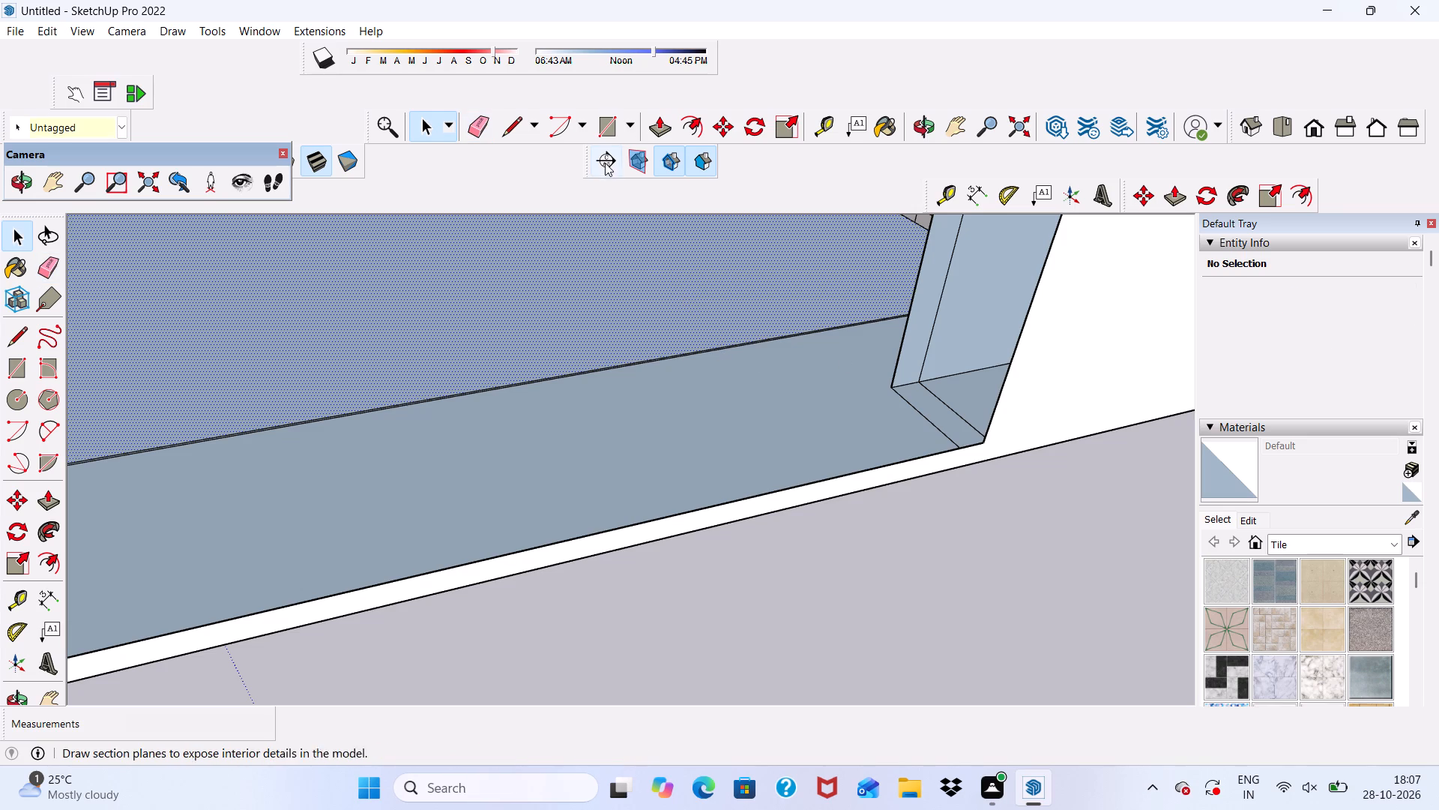
{"action": "left_click", "coordinate": [651, 127]}
{"action": "left_click", "coordinate": [556, 333]}
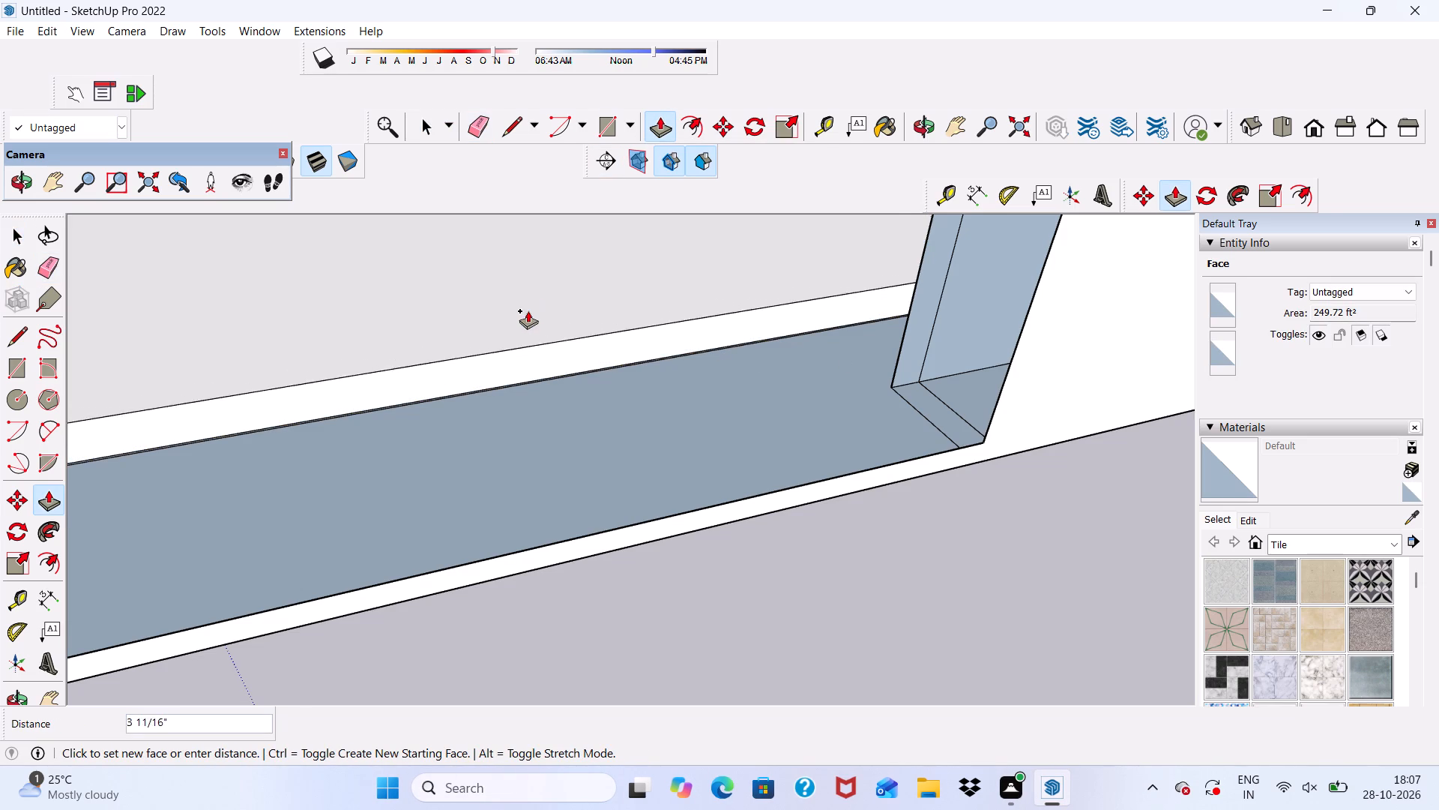
{"action": "left_click", "coordinate": [558, 374]}
Raise the narrow base strip beside the corner wall 2 5/16" with Push/Pull.
{"action": "scroll", "coordinate": [546, 412], "scroll_direction": "down", "scroll_amount": 2}
{"action": "middle_click_drag", "start_coordinate": [585, 412], "coordinate": [722, 435]}
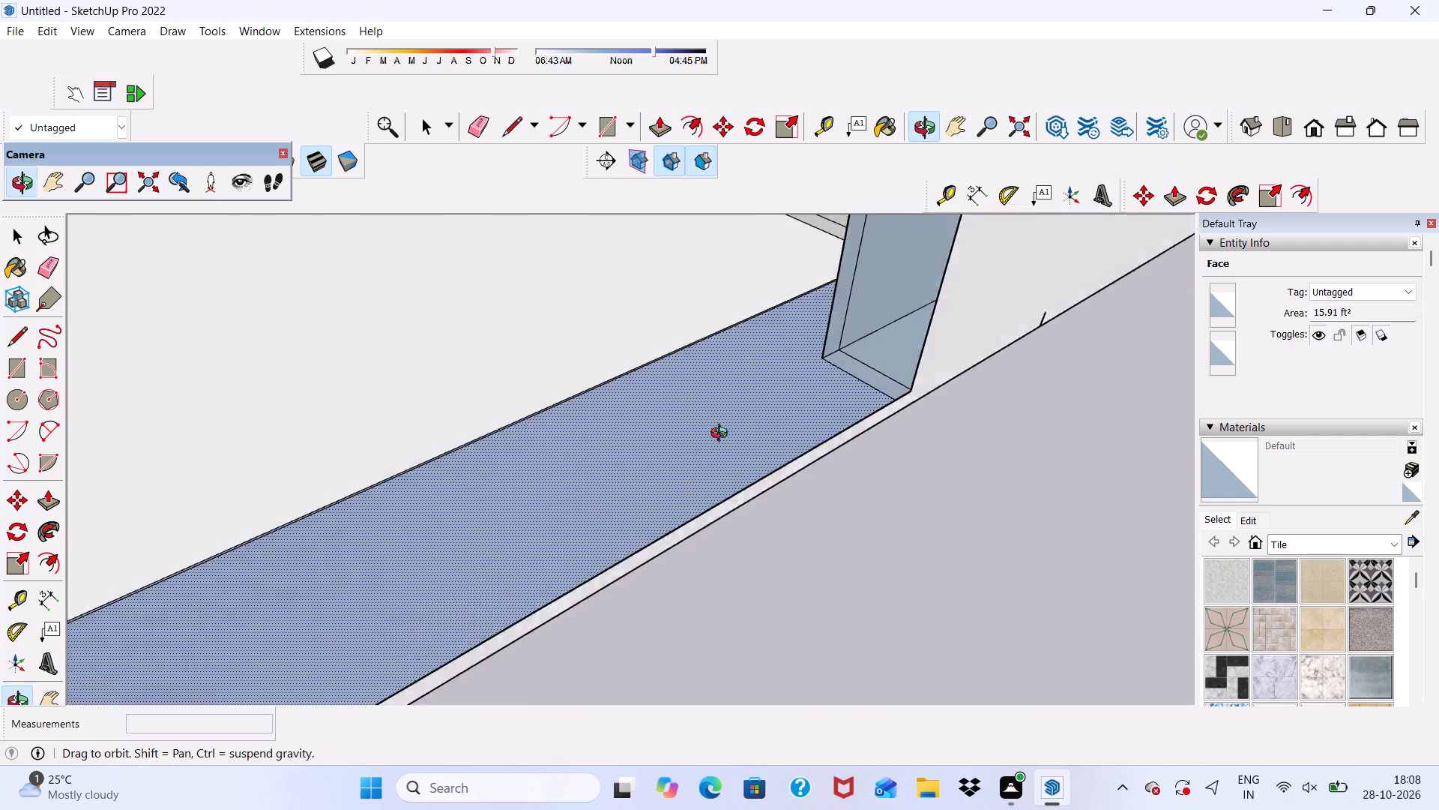
{"action": "middle_click_drag", "start_coordinate": [722, 435], "coordinate": [1111, 368]}
{"action": "scroll", "coordinate": [817, 442], "scroll_direction": "up", "scroll_amount": 3}
{"action": "left_click", "coordinate": [793, 433]}
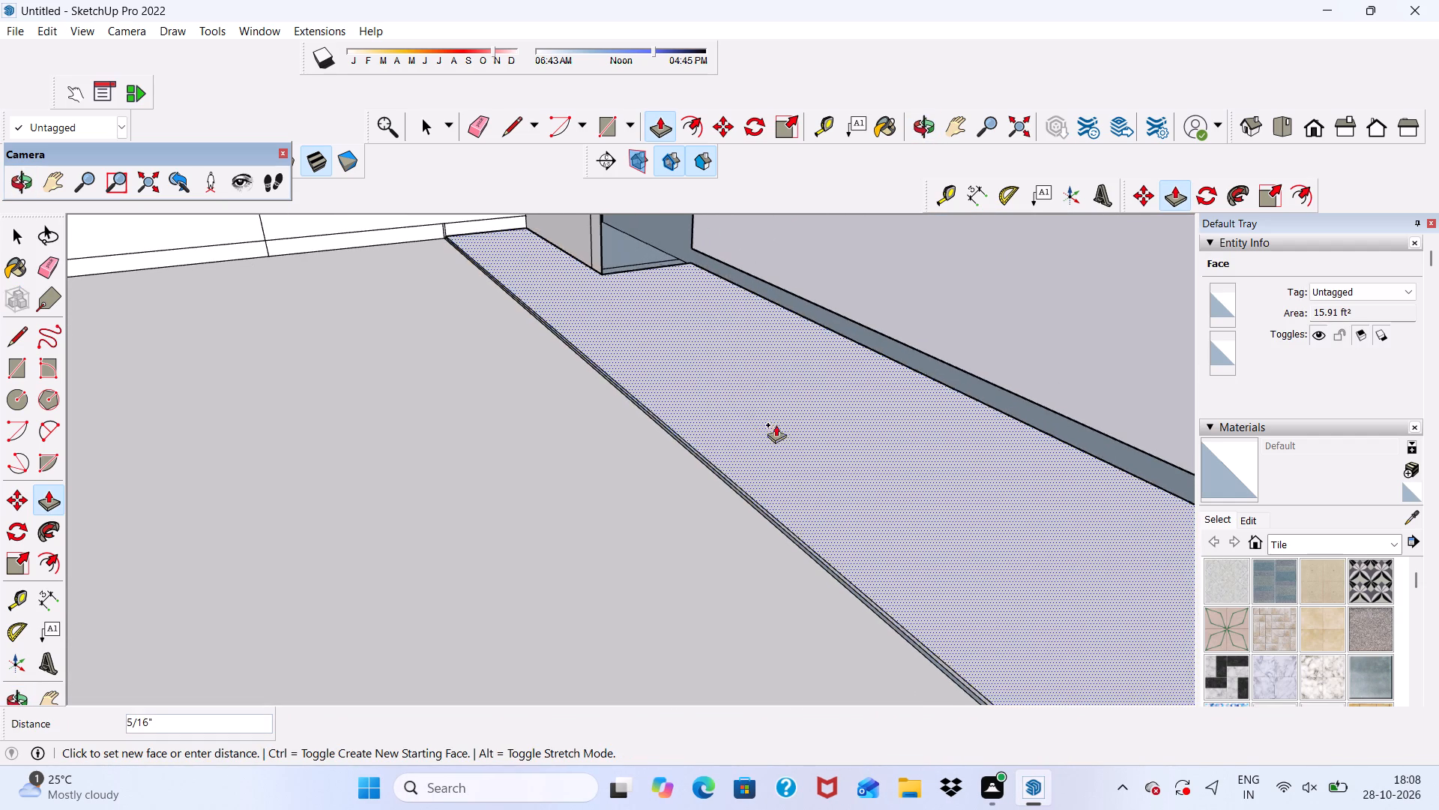
{"action": "left_click", "coordinate": [683, 457]}
Push/Pull the thin sliver between the large base face and the narrow strip by 1/4".
{"action": "scroll", "coordinate": [700, 451], "scroll_direction": "up", "scroll_amount": 11}
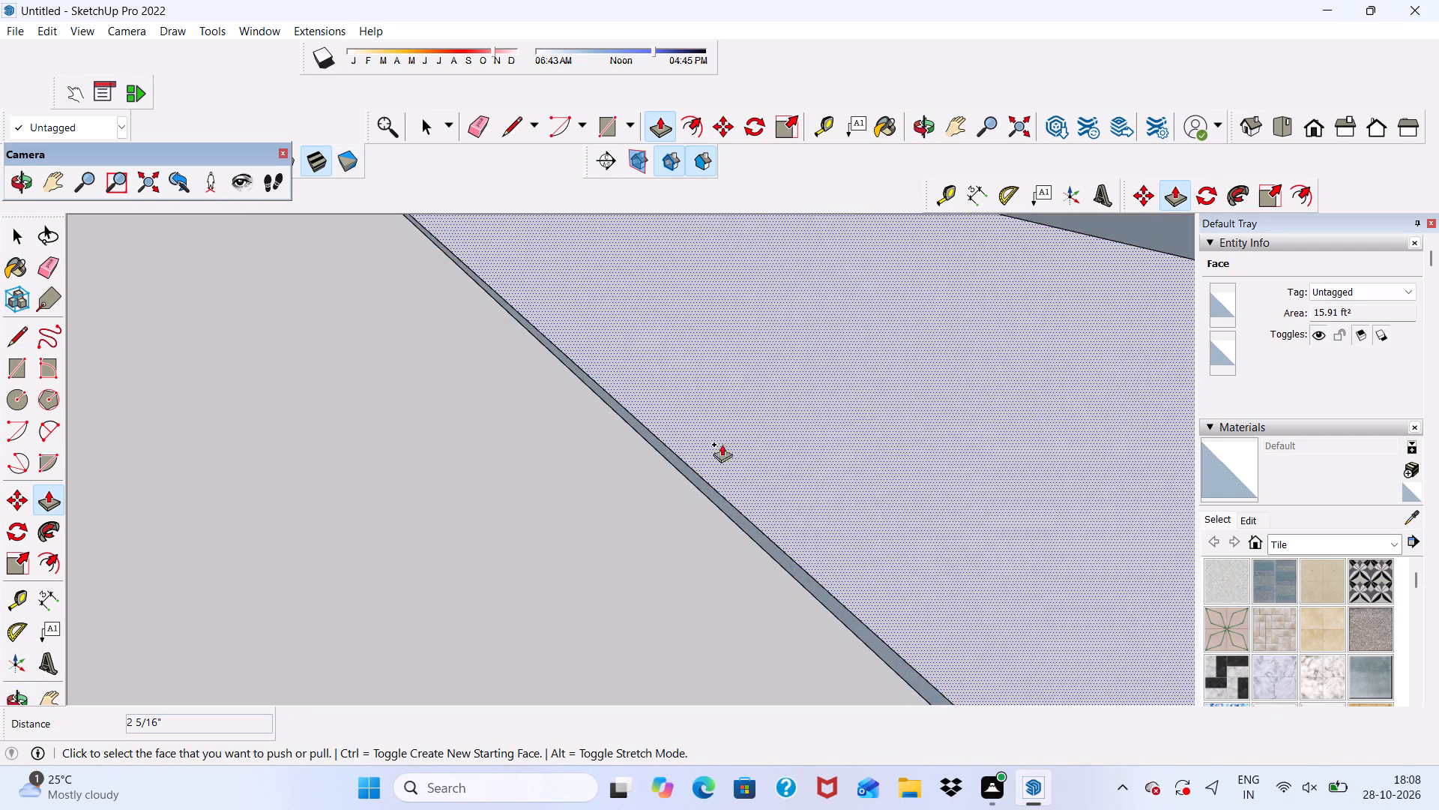
{"action": "scroll", "coordinate": [722, 444], "scroll_direction": "up", "scroll_amount": 5}
{"action": "left_click", "coordinate": [696, 462]}
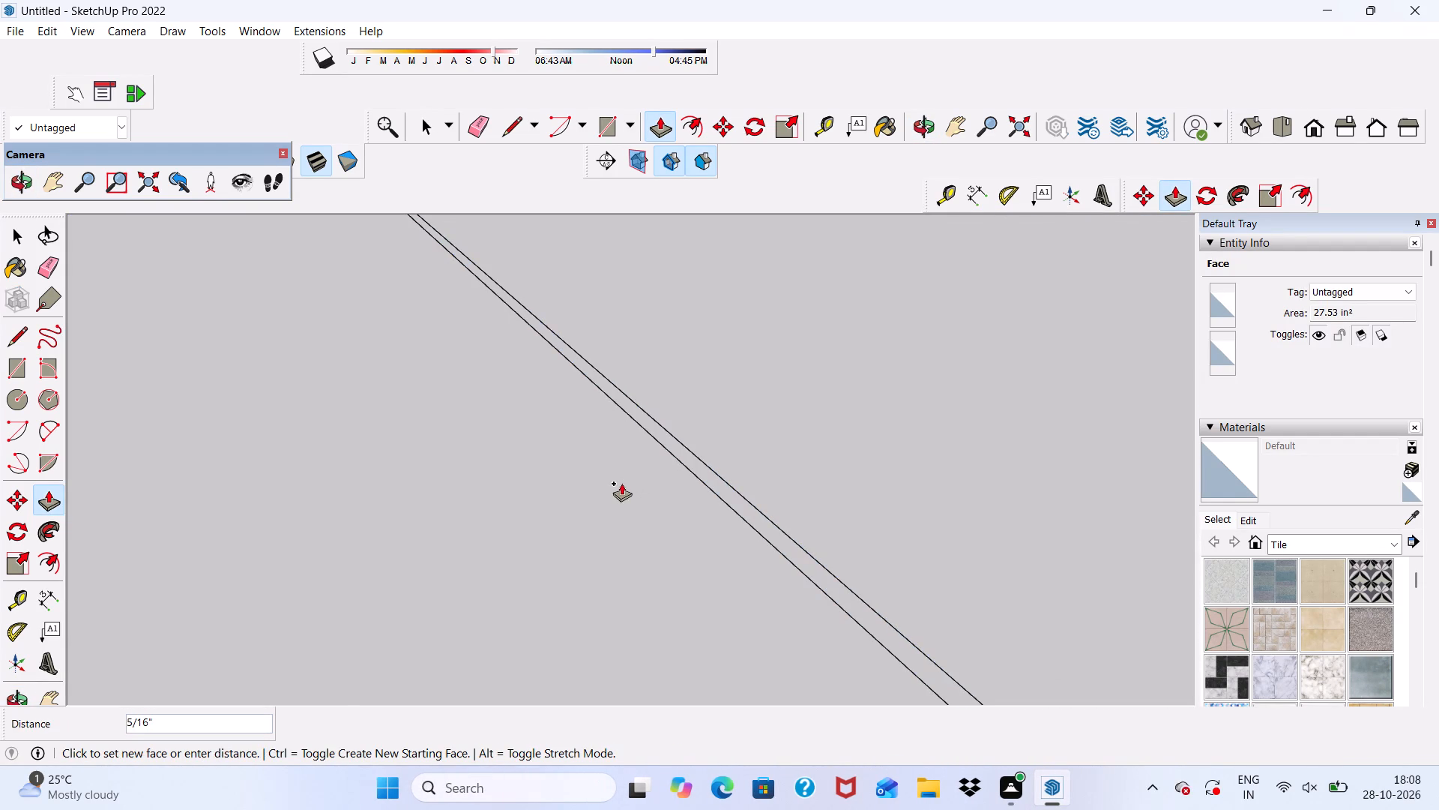
{"action": "left_click", "coordinate": [619, 479]}
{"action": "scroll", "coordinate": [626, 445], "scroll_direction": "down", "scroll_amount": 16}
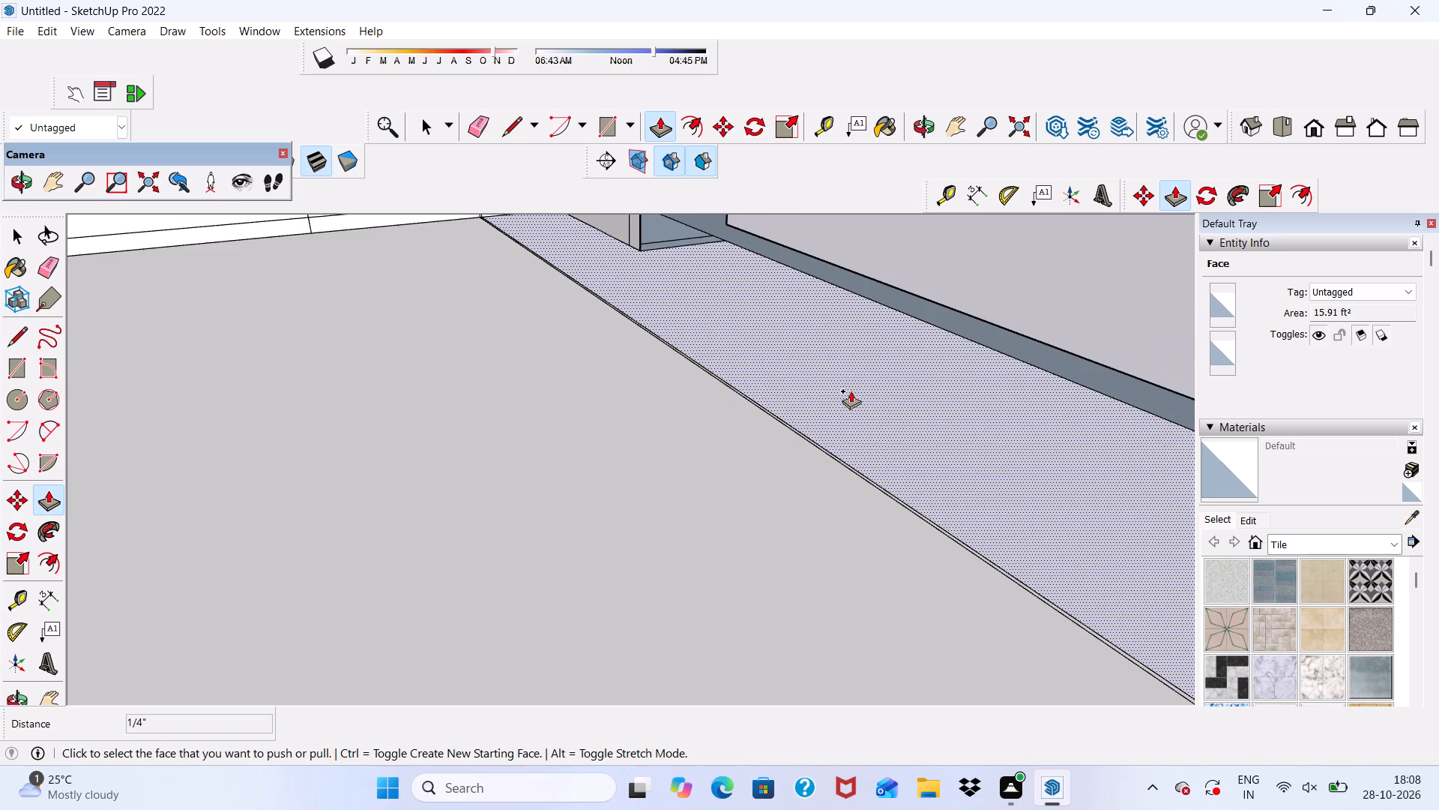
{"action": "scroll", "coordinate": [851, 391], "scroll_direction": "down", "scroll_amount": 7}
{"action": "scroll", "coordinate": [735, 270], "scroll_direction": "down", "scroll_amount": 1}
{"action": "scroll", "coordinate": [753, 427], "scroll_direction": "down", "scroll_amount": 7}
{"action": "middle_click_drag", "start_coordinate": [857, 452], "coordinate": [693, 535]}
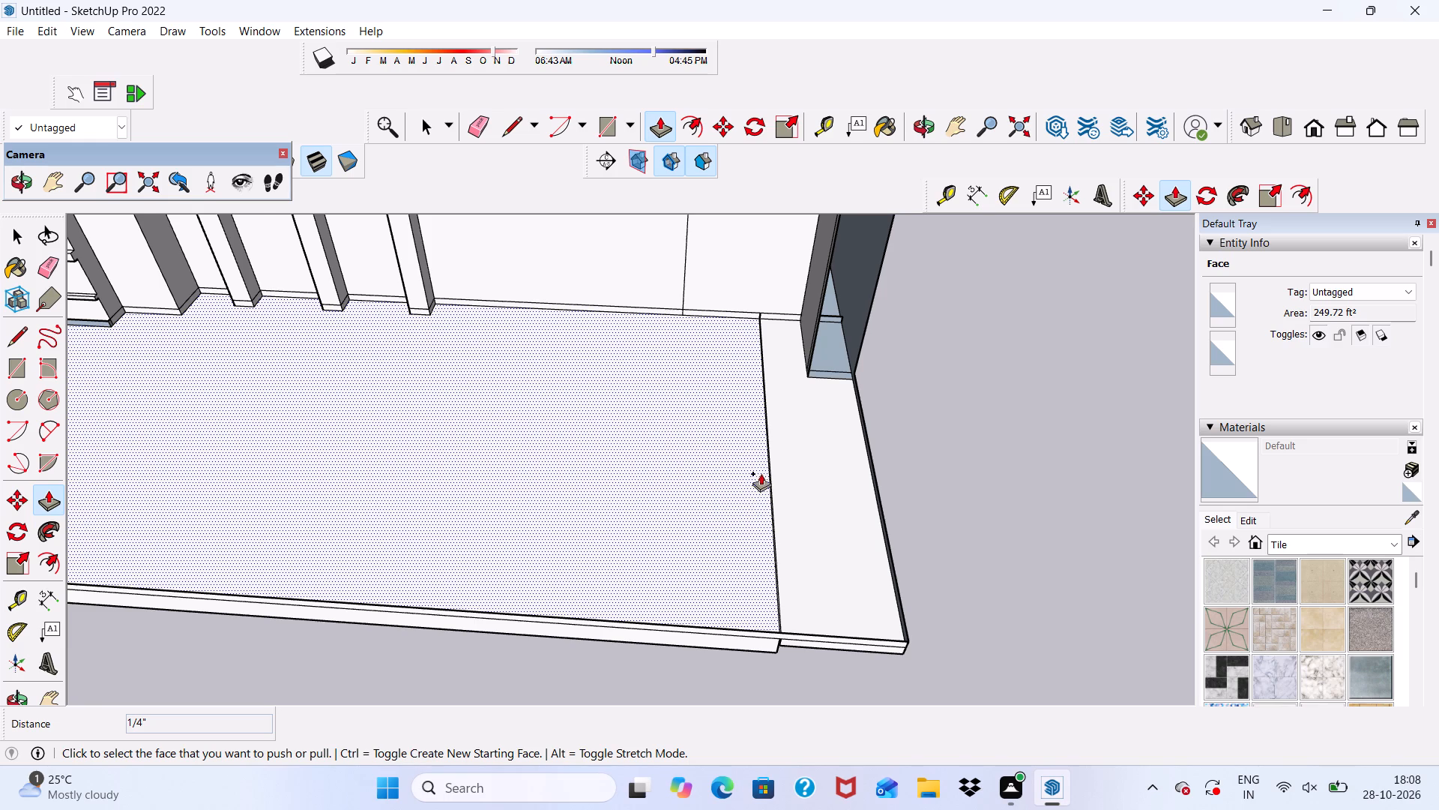
Raise the small face at the base of the open corner wall about 26' 2 7/8" with Push/Pull, up to the upper beam.
{"action": "scroll", "coordinate": [827, 413], "scroll_direction": "up", "scroll_amount": 3}
{"action": "scroll", "coordinate": [859, 300], "scroll_direction": "up", "scroll_amount": 5}
{"action": "scroll", "coordinate": [827, 292], "scroll_direction": "down", "scroll_amount": 1}
{"action": "scroll", "coordinate": [824, 322], "scroll_direction": "up", "scroll_amount": 3}
{"action": "scroll", "coordinate": [758, 419], "scroll_direction": "up", "scroll_amount": 4}
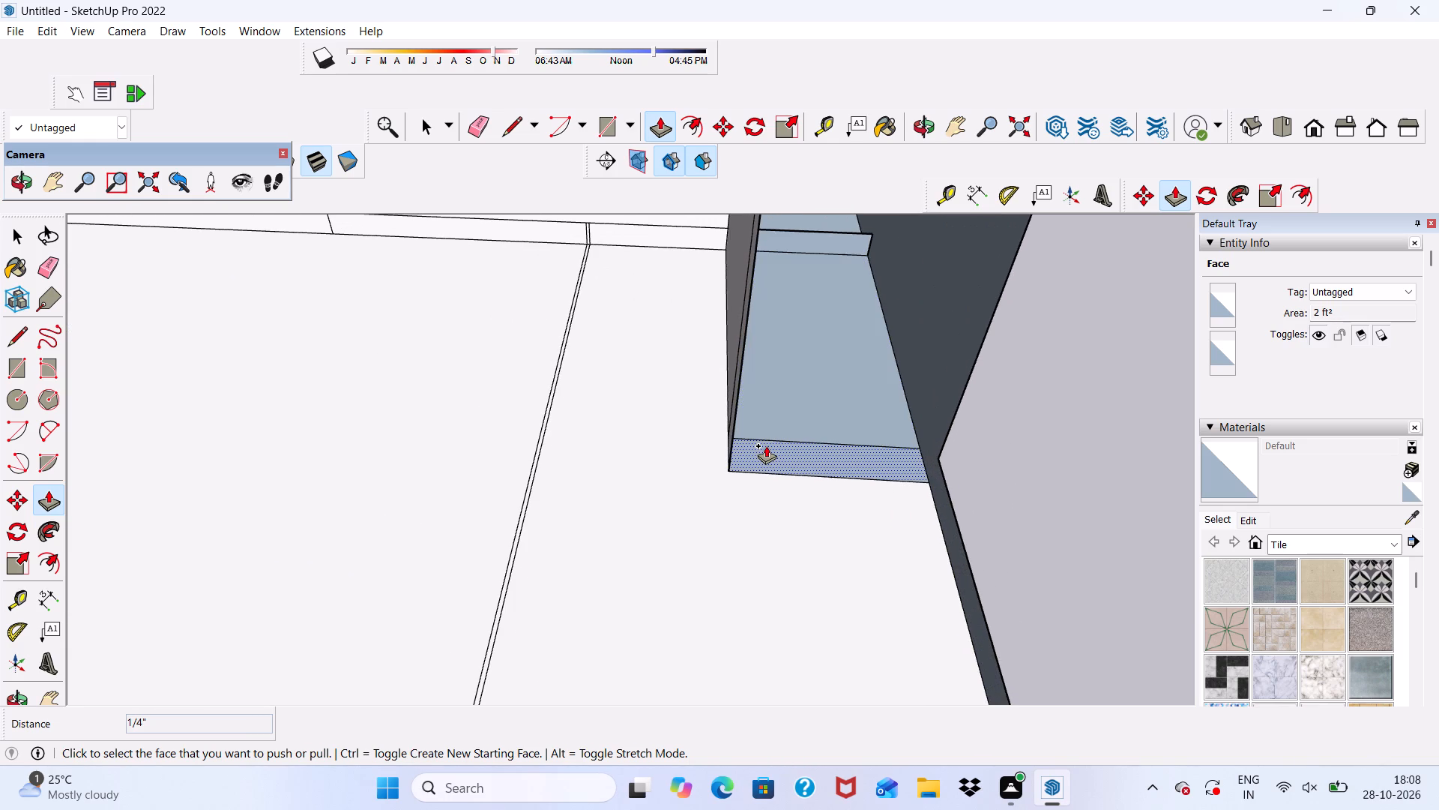
{"action": "left_click", "coordinate": [766, 445]}
{"action": "scroll", "coordinate": [760, 238], "scroll_direction": "down", "scroll_amount": 3}
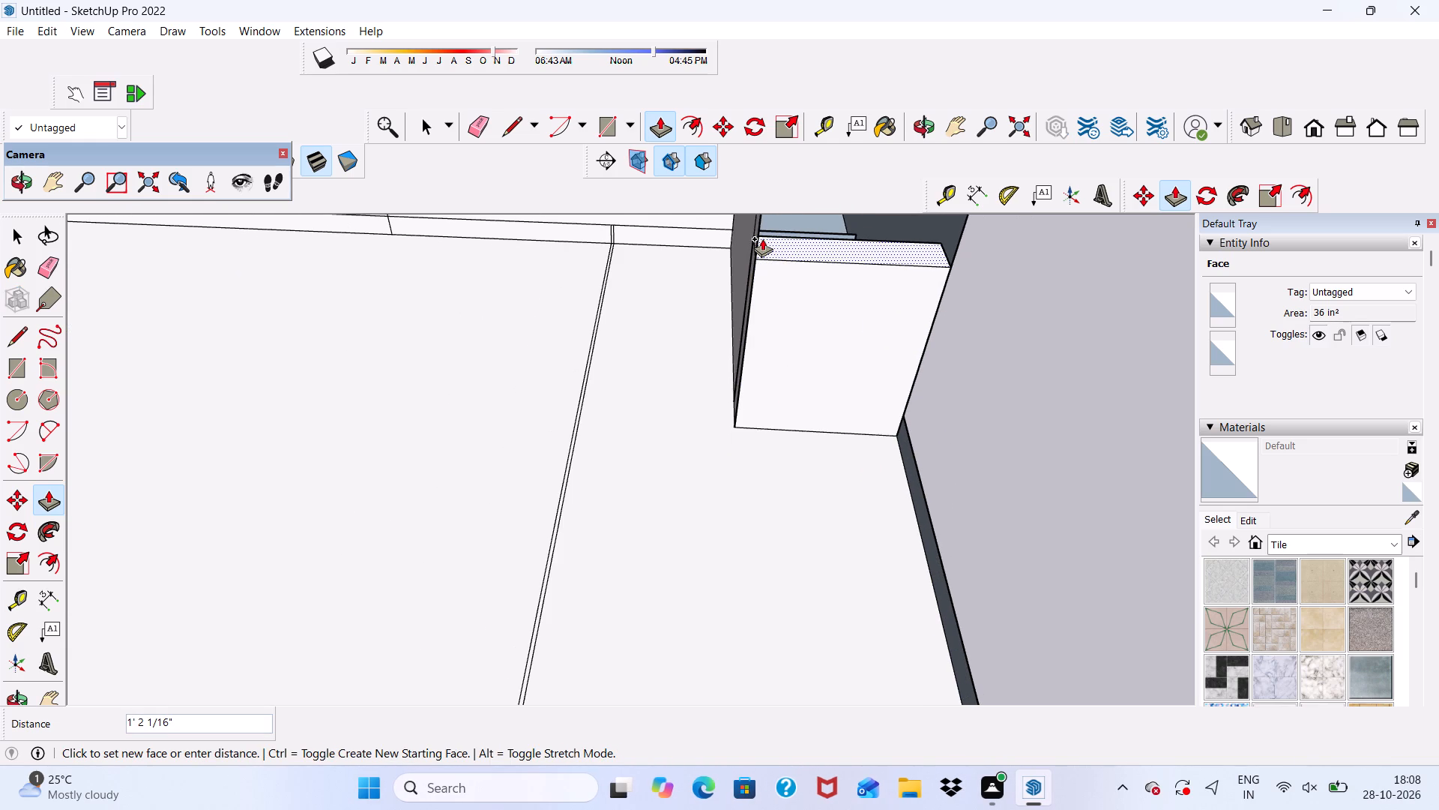
{"action": "scroll", "coordinate": [735, 246], "scroll_direction": "down", "scroll_amount": 3}
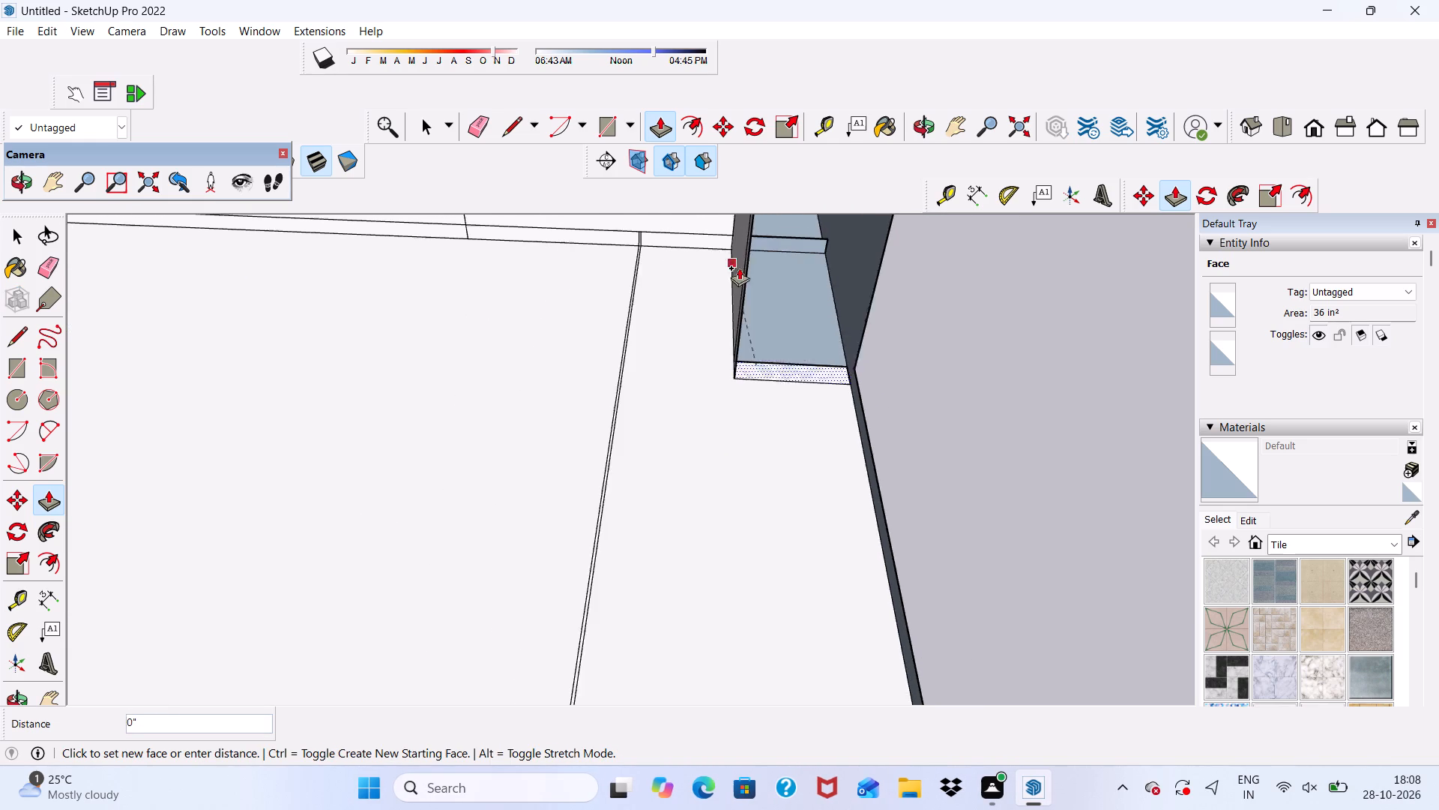
{"action": "scroll", "coordinate": [756, 248], "scroll_direction": "down", "scroll_amount": 20}
{"action": "scroll", "coordinate": [756, 248], "scroll_direction": "down", "scroll_amount": 5}
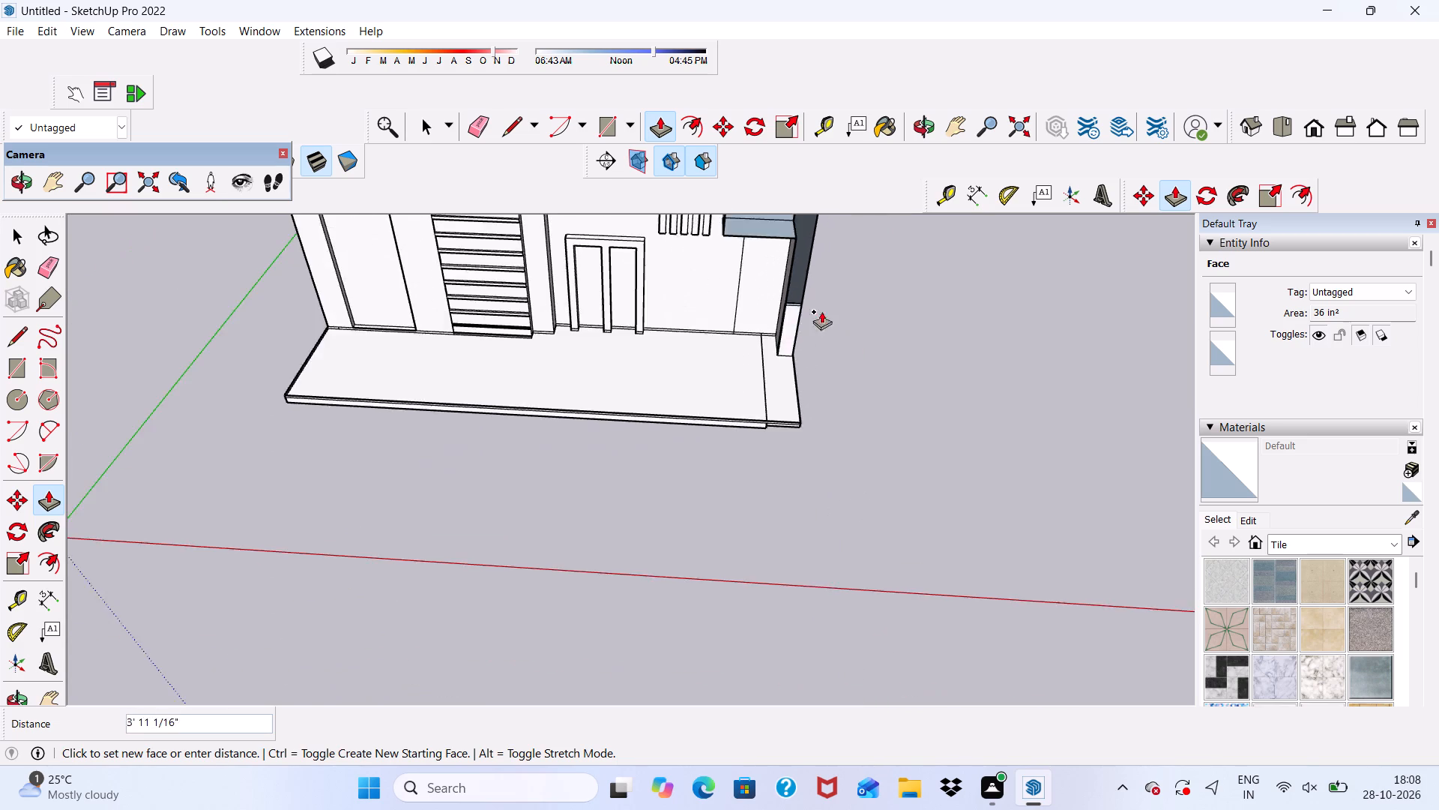
{"action": "scroll", "coordinate": [821, 311], "scroll_direction": "down", "scroll_amount": 3}
{"action": "scroll", "coordinate": [814, 280], "scroll_direction": "up", "scroll_amount": 13}
{"action": "scroll", "coordinate": [736, 305], "scroll_direction": "down", "scroll_amount": 7}
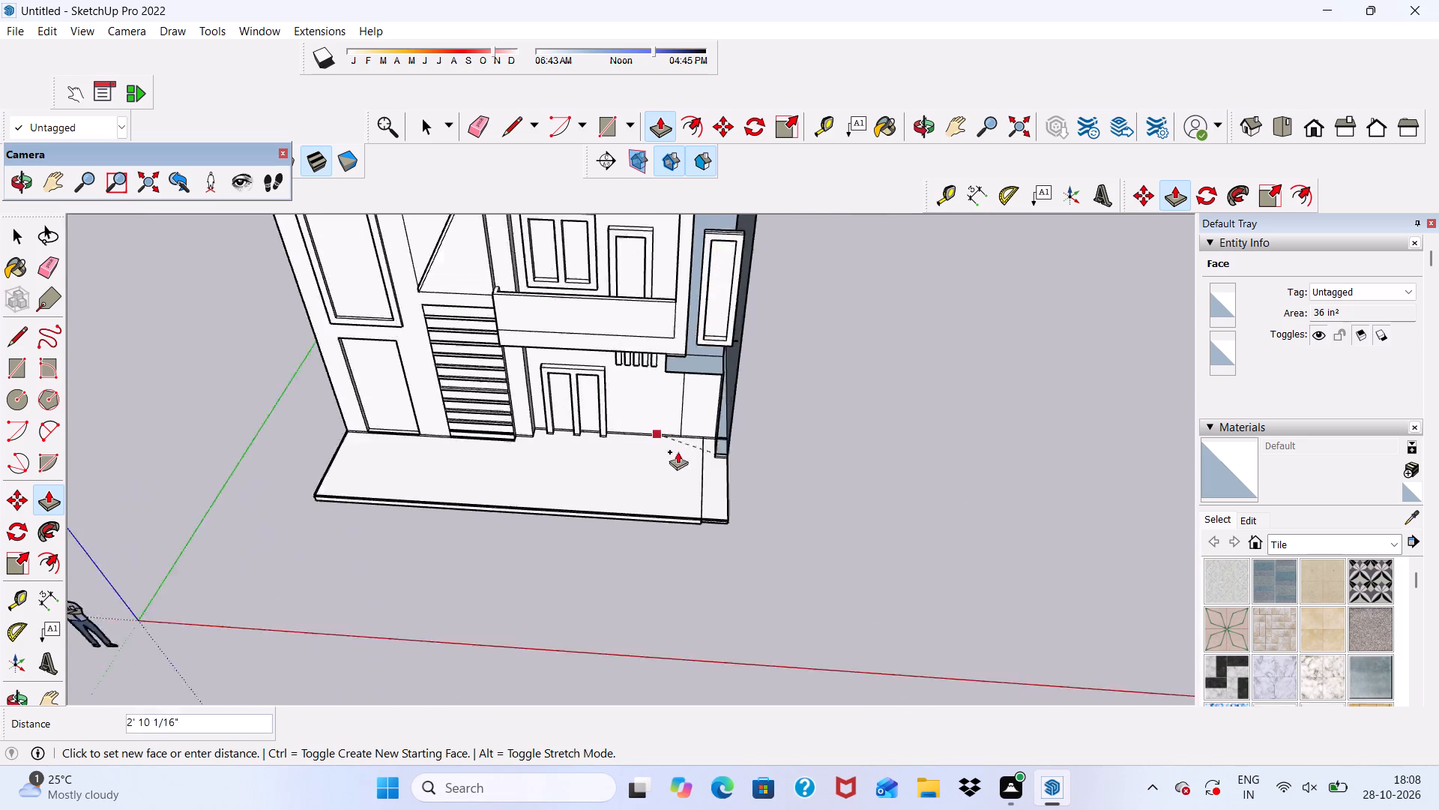
{"action": "scroll", "coordinate": [678, 451], "scroll_direction": "down", "scroll_amount": 7}
{"action": "scroll", "coordinate": [808, 291], "scroll_direction": "down", "scroll_amount": 5}
{"action": "scroll", "coordinate": [802, 339], "scroll_direction": "up", "scroll_amount": 1}
{"action": "middle_click_drag", "start_coordinate": [782, 259], "coordinate": [744, 226]}
{"action": "scroll", "coordinate": [743, 226], "scroll_direction": "up", "scroll_amount": 1}
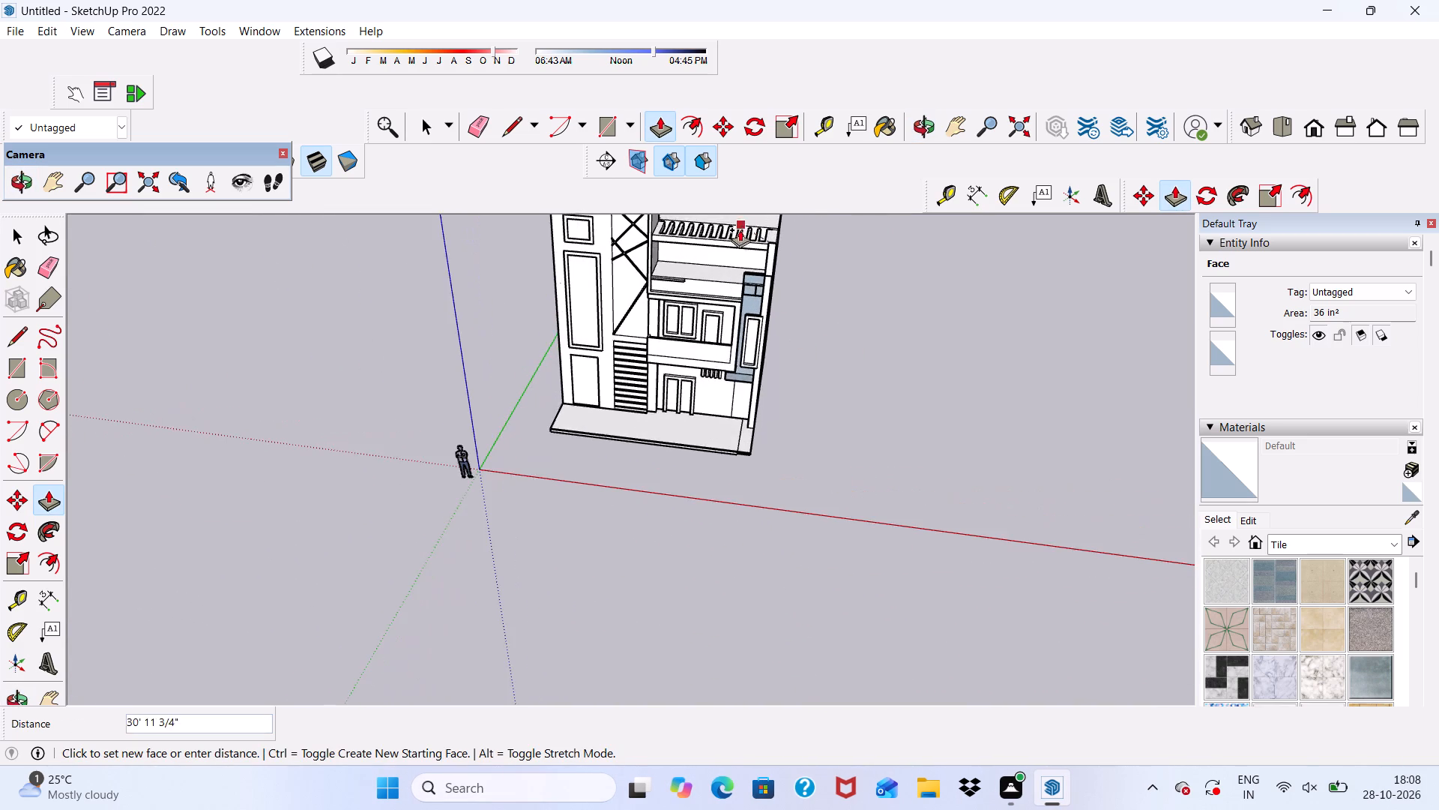
{"action": "scroll", "coordinate": [761, 245], "scroll_direction": "up", "scroll_amount": 18}
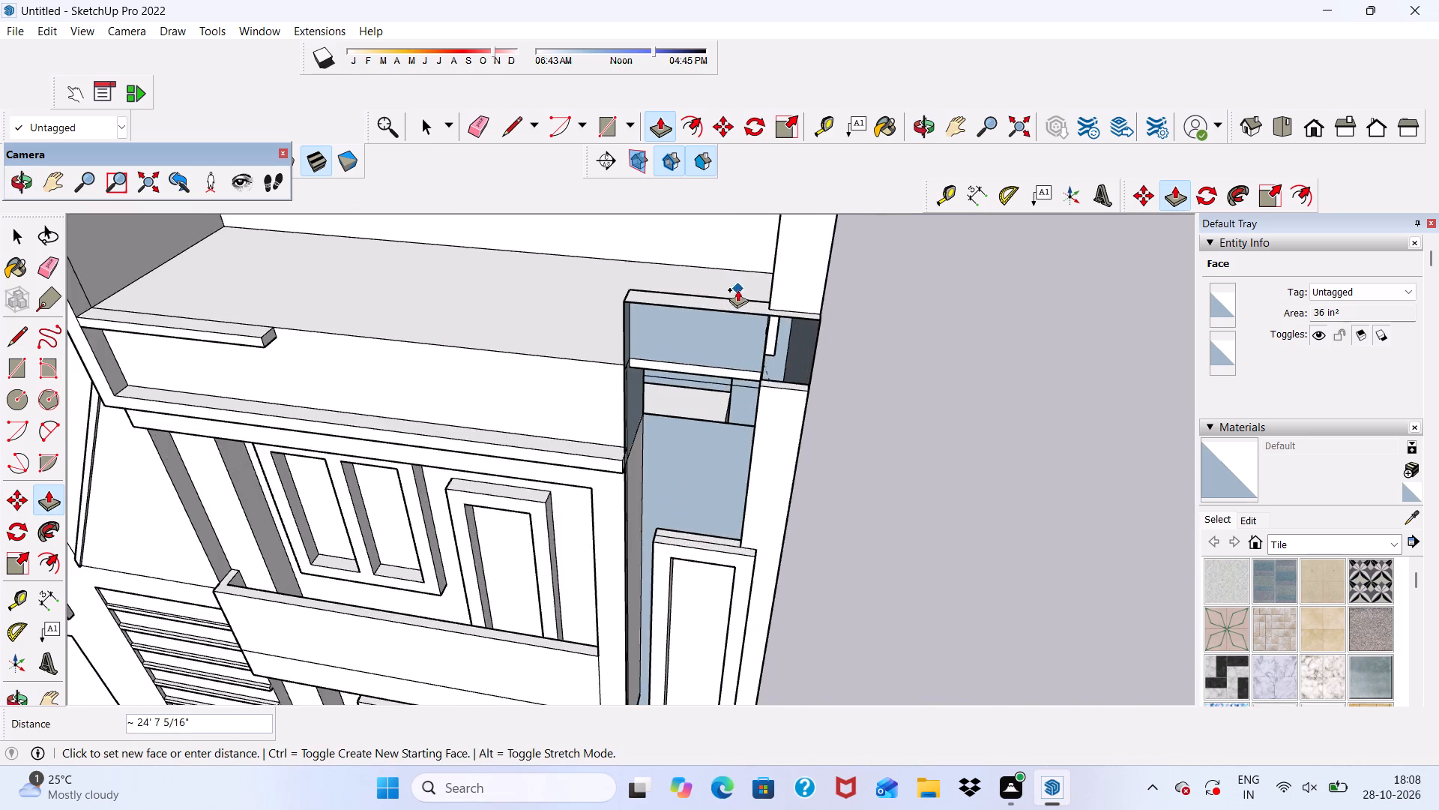
{"action": "scroll", "coordinate": [737, 289], "scroll_direction": "up", "scroll_amount": 3}
{"action": "left_click", "coordinate": [710, 299]}
Push/Pull the recessed panel face of the upper beam beside the corner wall forward about 3 5/8".
{"action": "scroll", "coordinate": [694, 356], "scroll_direction": "up", "scroll_amount": 4}
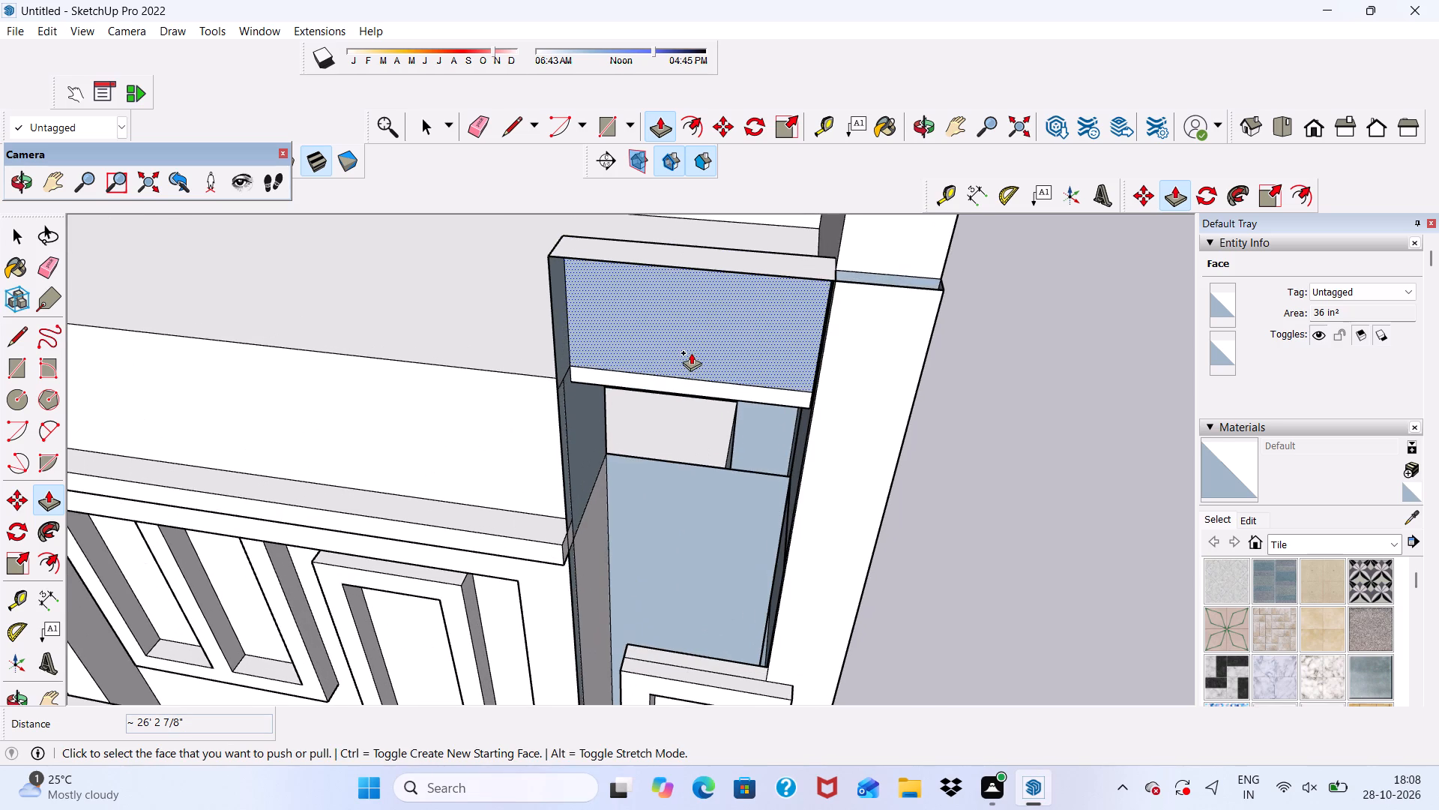
{"action": "left_click", "coordinate": [691, 352]}
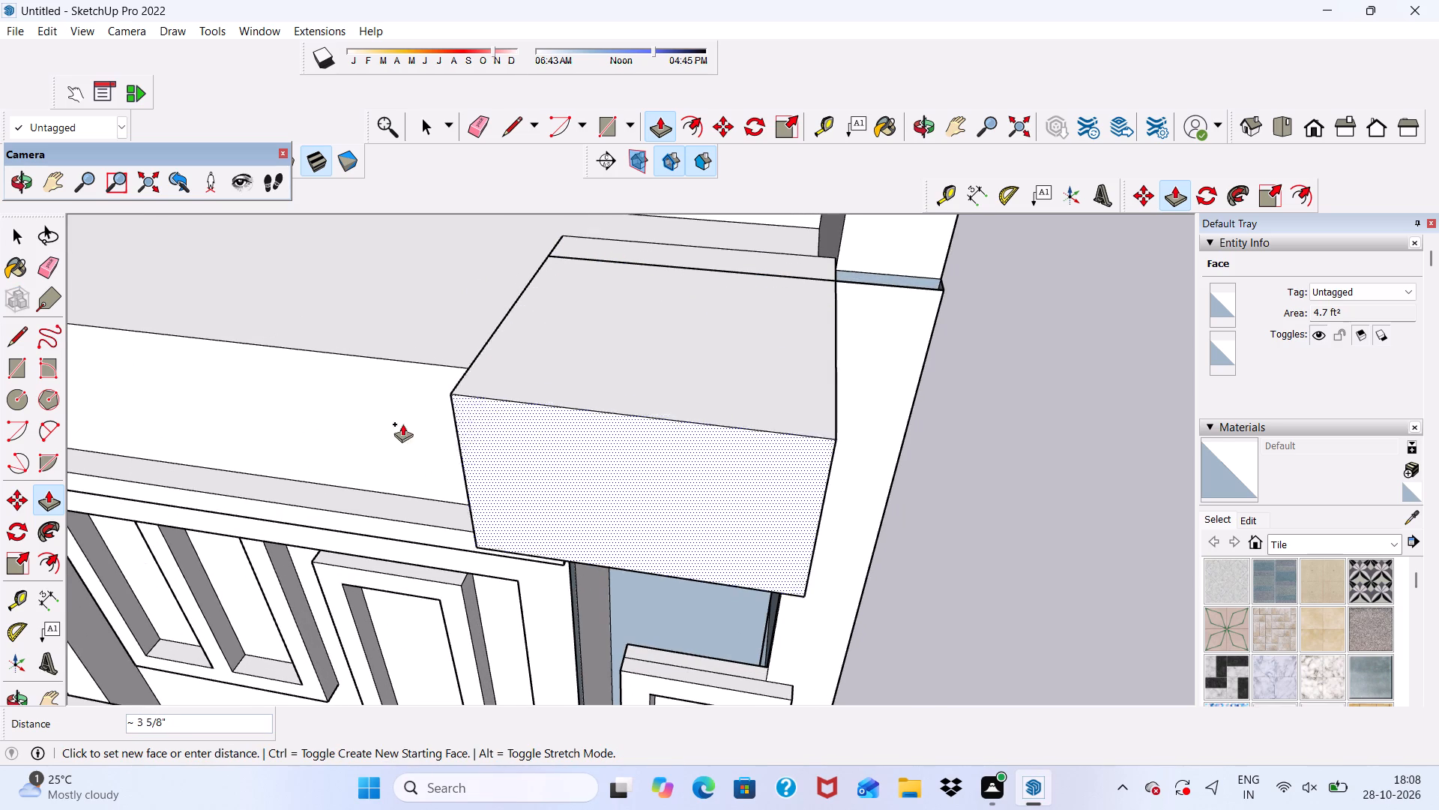
{"action": "scroll", "coordinate": [380, 415], "scroll_direction": "down", "scroll_amount": 1}
{"action": "left_click", "coordinate": [462, 375]}
Push/Pull the narrow side strip beside the upper panel 2' 11 13/16" across to the corner wall.
{"action": "scroll", "coordinate": [617, 350], "scroll_direction": "up", "scroll_amount": 5}
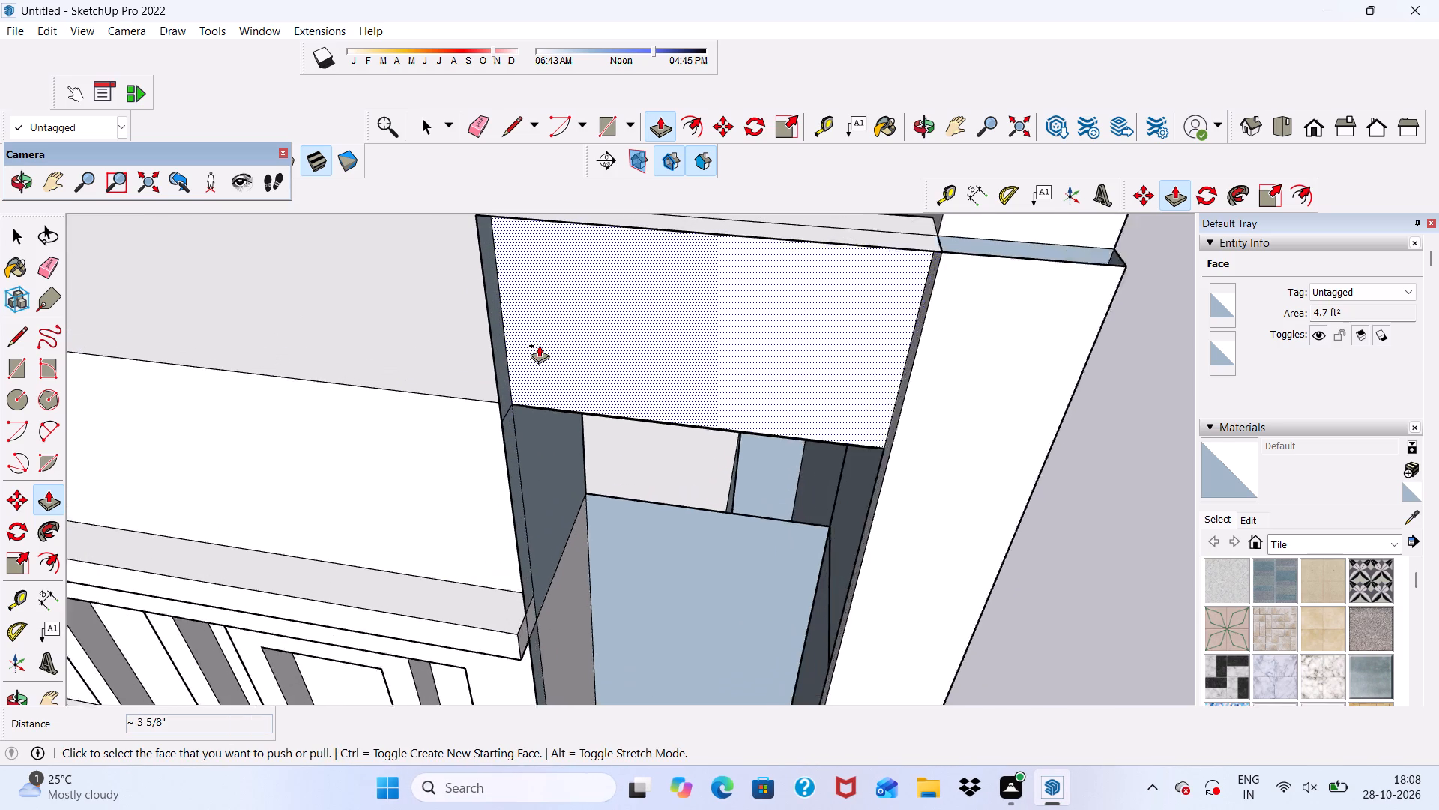
{"action": "scroll", "coordinate": [539, 345], "scroll_direction": "up", "scroll_amount": 5}
{"action": "left_click", "coordinate": [482, 339]}
{"action": "scroll", "coordinate": [665, 353], "scroll_direction": "down", "scroll_amount": 4}
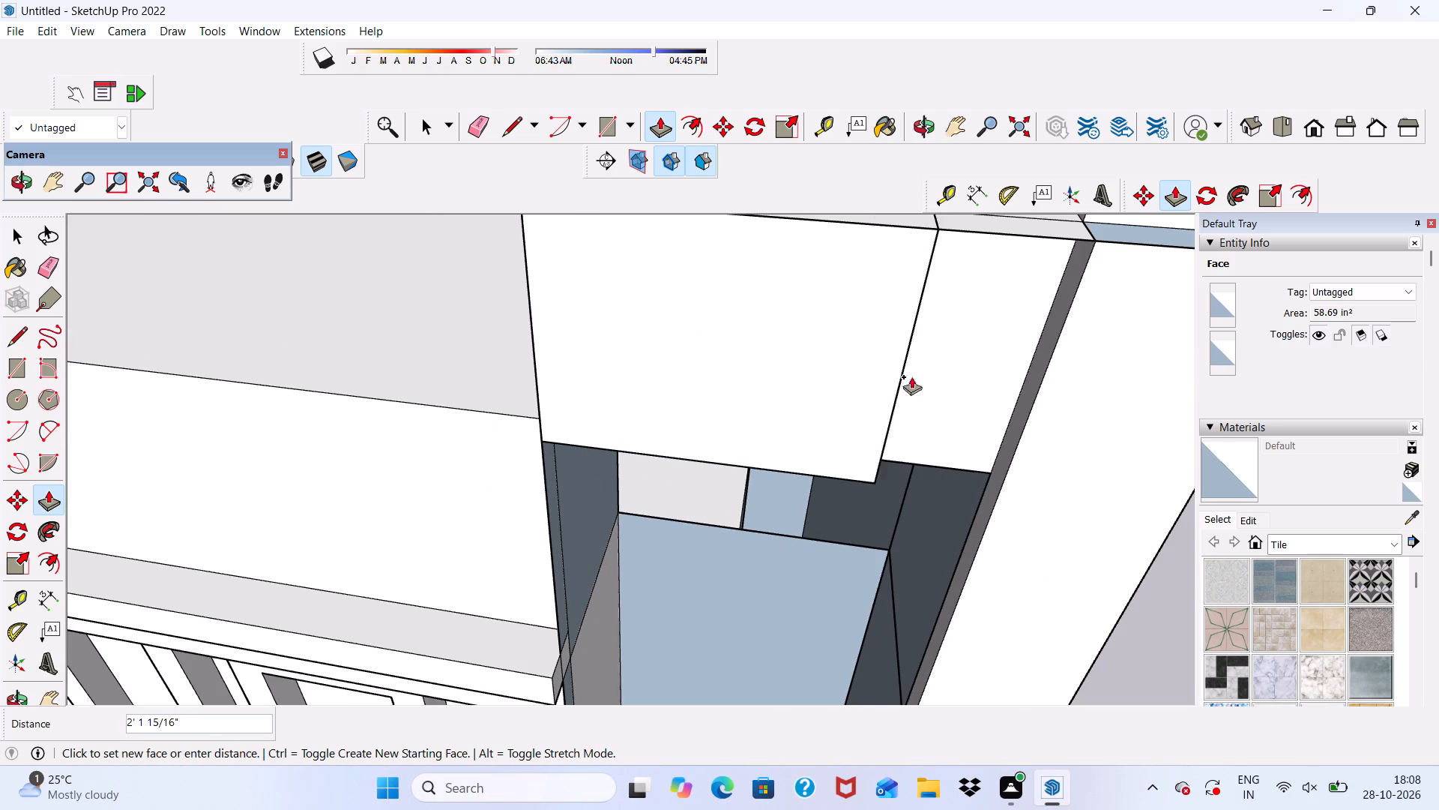
{"action": "middle_click_drag", "start_coordinate": [1046, 387], "coordinate": [878, 317]}
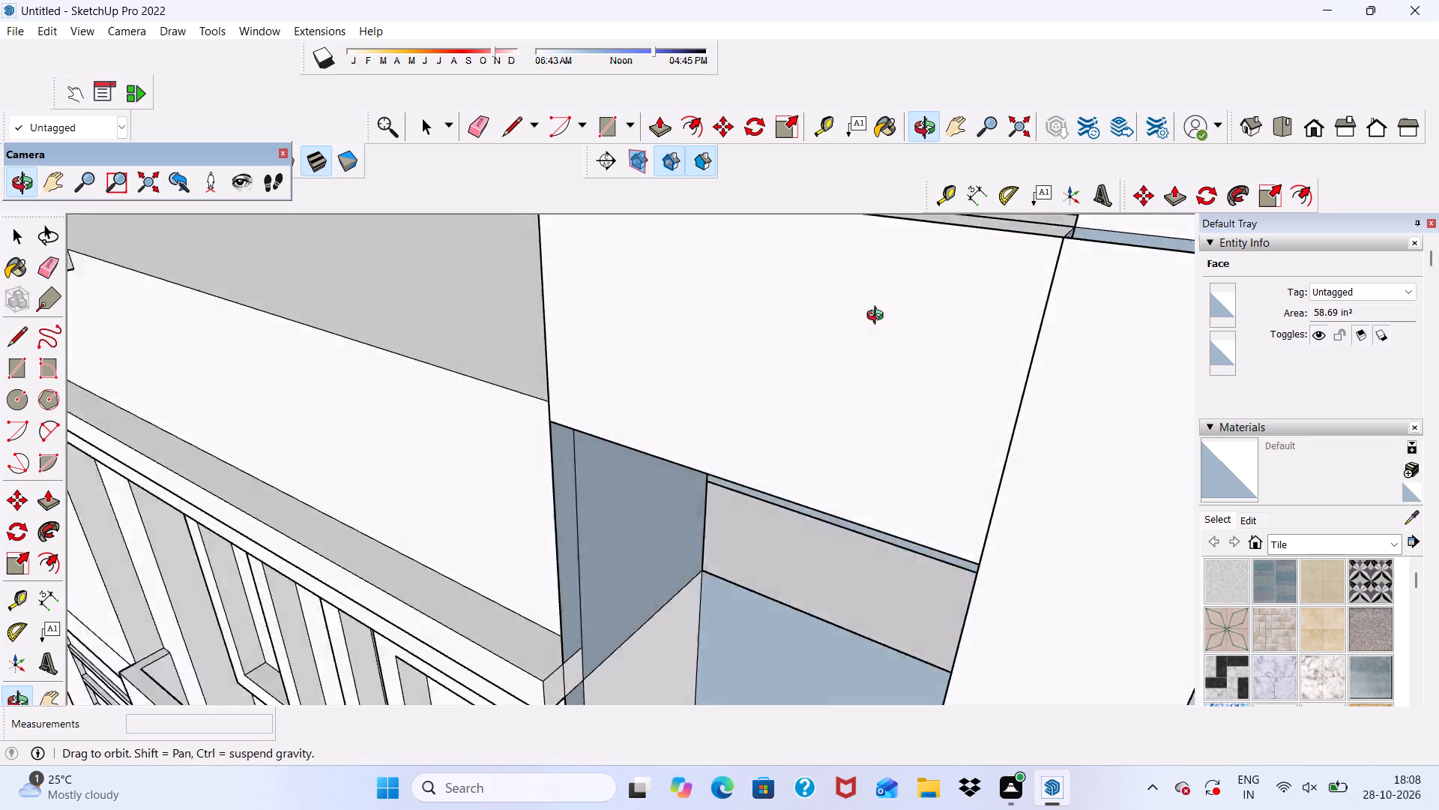
{"action": "middle_click_drag", "start_coordinate": [878, 317], "coordinate": [835, 309]}
{"action": "left_click", "coordinate": [995, 421]}
Push/Pull the recess's side face below the upper panel 2' 9 5/16" towards the corner wall.
{"action": "scroll", "coordinate": [953, 316], "scroll_direction": "down", "scroll_amount": 5}
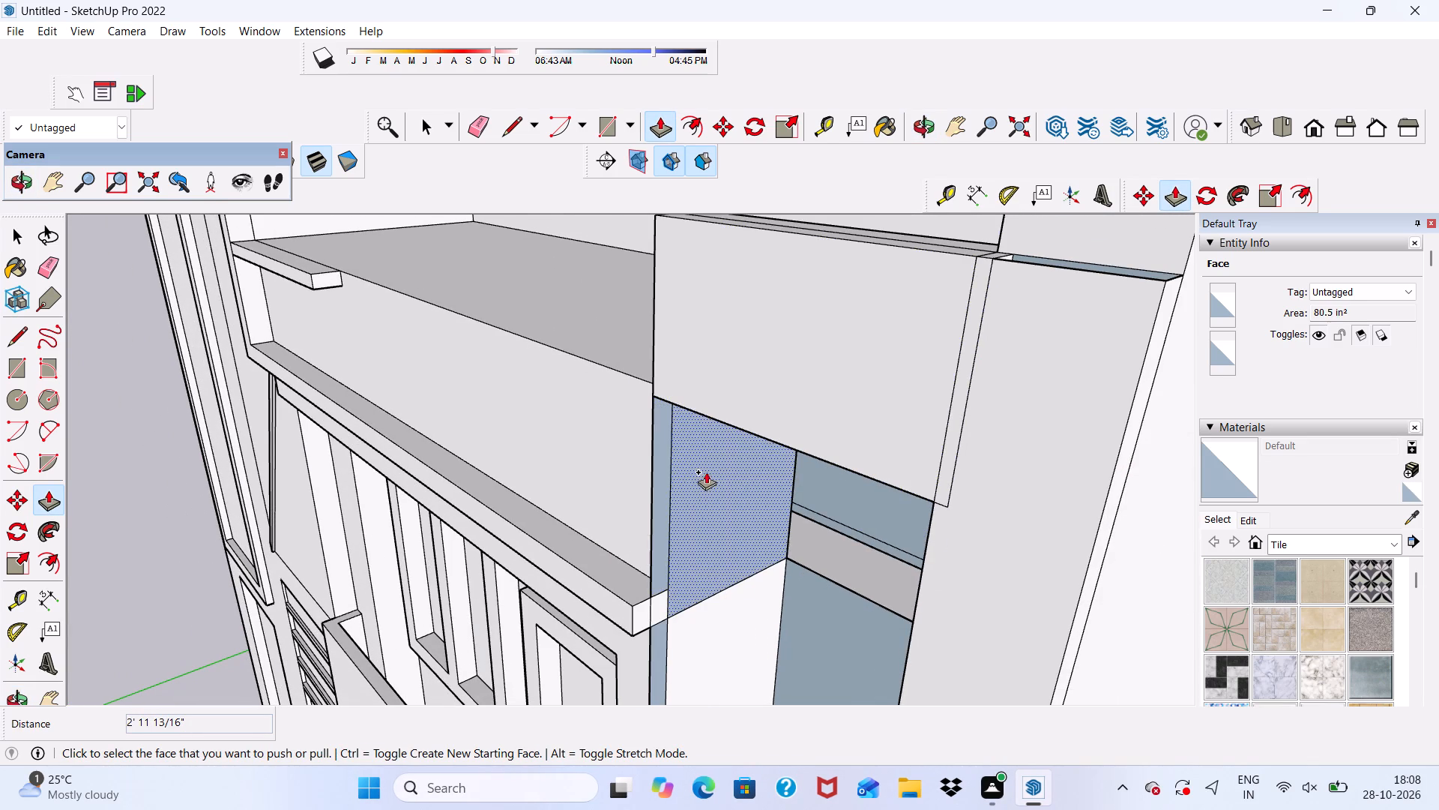
{"action": "left_click", "coordinate": [706, 472]}
{"action": "scroll", "coordinate": [760, 430], "scroll_direction": "down", "scroll_amount": 4}
{"action": "scroll", "coordinate": [731, 495], "scroll_direction": "up", "scroll_amount": 3}
{"action": "left_click", "coordinate": [729, 477]}
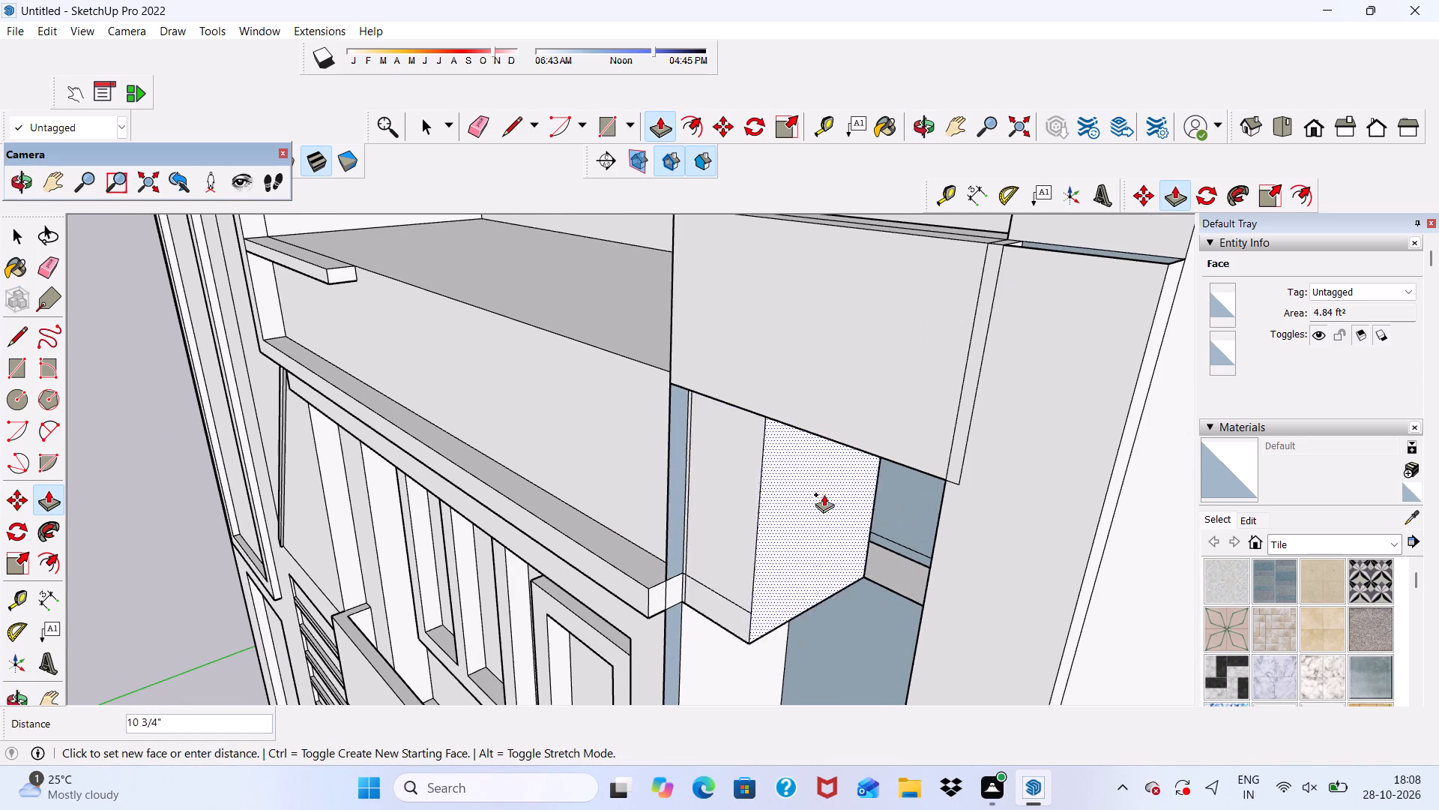
{"action": "scroll", "coordinate": [821, 493], "scroll_direction": "down", "scroll_amount": 4}
{"action": "left_click", "coordinate": [938, 538]}
Push/Pull the remaining thin side strip below the upper panel 3' 1 1/8" across to the corner wall.
{"action": "scroll", "coordinate": [771, 550], "scroll_direction": "up", "scroll_amount": 4}
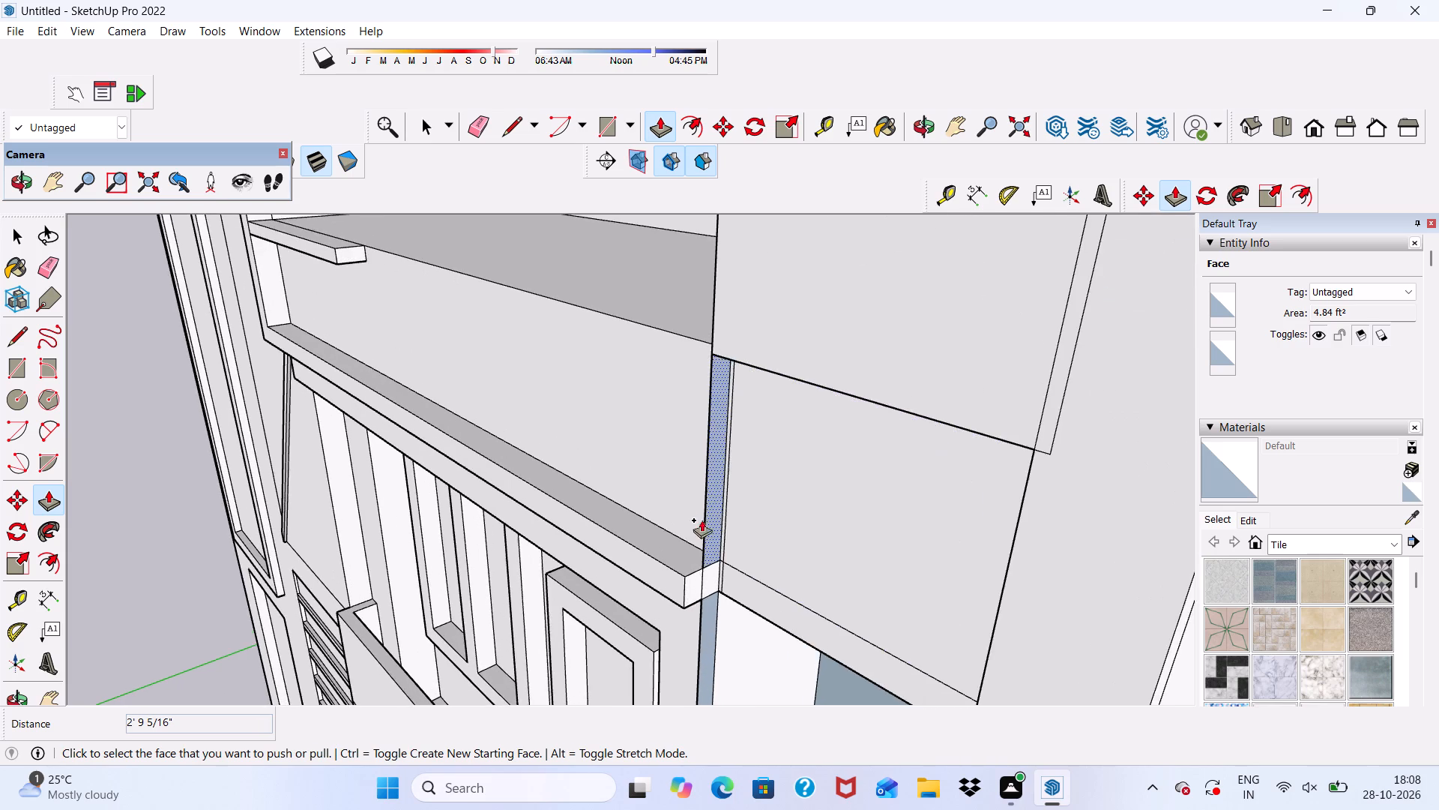
{"action": "scroll", "coordinate": [713, 495], "scroll_direction": "up", "scroll_amount": 3}
{"action": "left_click", "coordinate": [714, 493]}
{"action": "scroll", "coordinate": [846, 538], "scroll_direction": "down", "scroll_amount": 5}
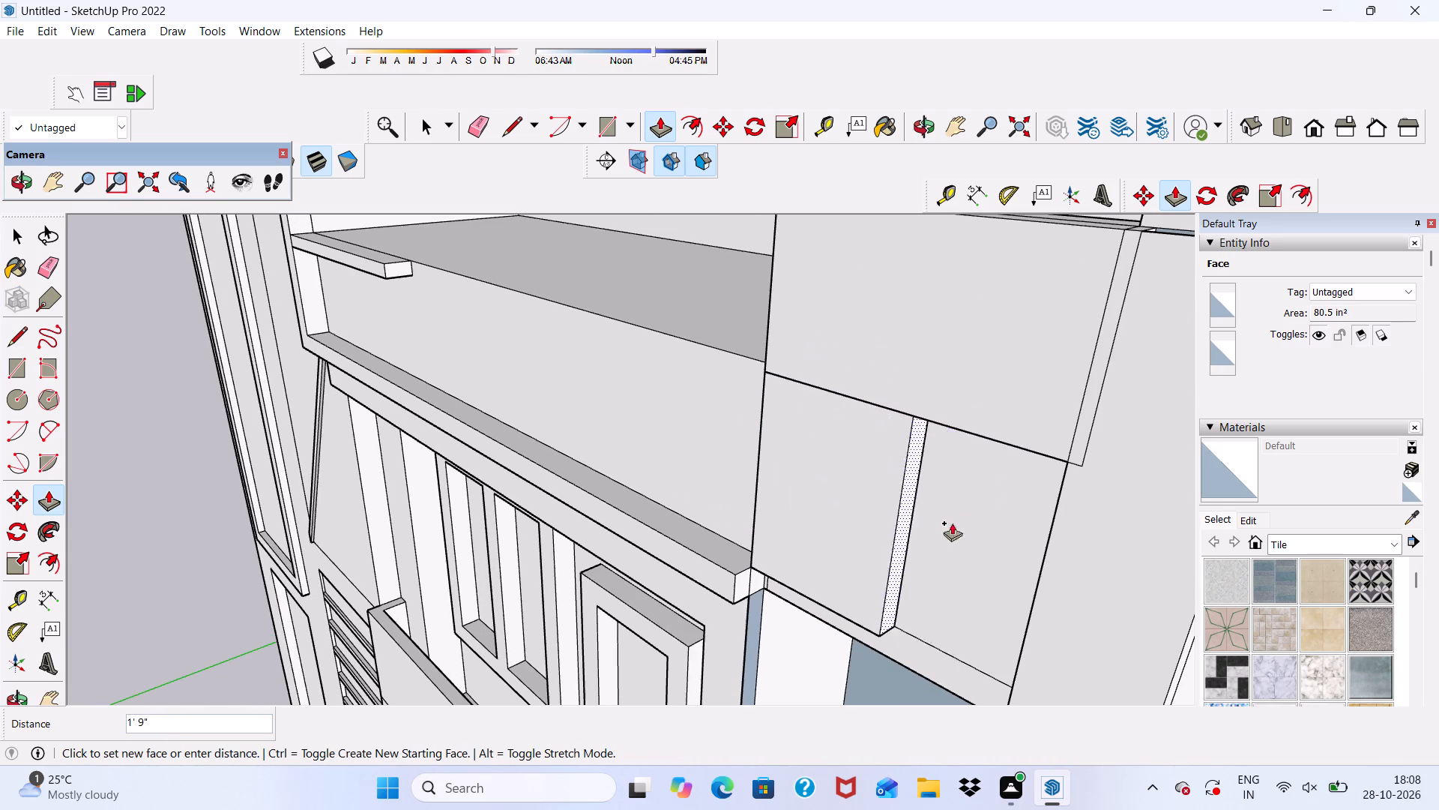
{"action": "left_click", "coordinate": [1105, 526]}
Extend the underside of the filled wall section about 13' 10 1/4" down behind the framed panel to the lower recess's bottom edge.
{"action": "scroll", "coordinate": [979, 453], "scroll_direction": "down", "scroll_amount": 3}
{"action": "middle_click_drag", "start_coordinate": [990, 424], "coordinate": [1192, 241]}
{"action": "scroll", "coordinate": [810, 653], "scroll_direction": "up", "scroll_amount": 2}
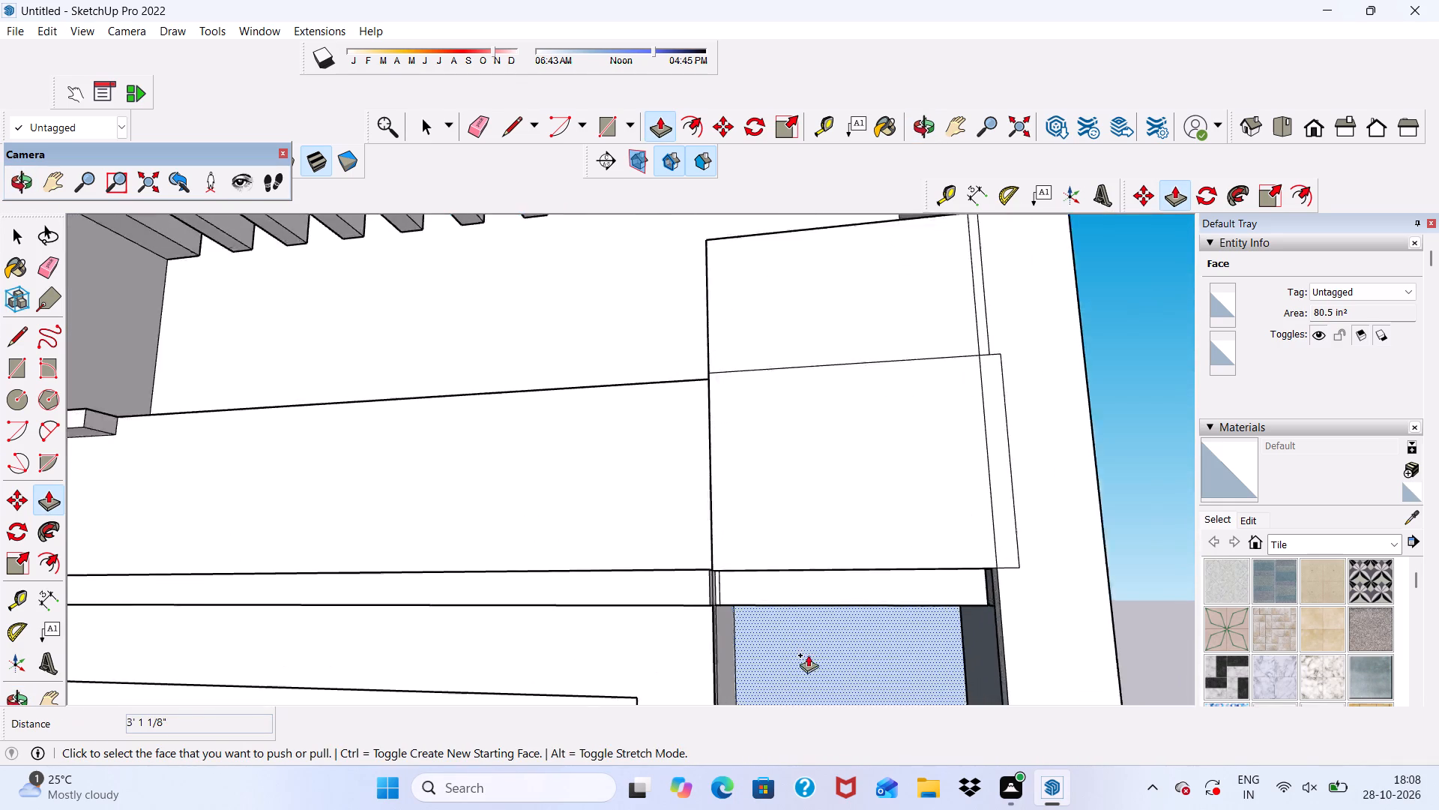
{"action": "scroll", "coordinate": [808, 655], "scroll_direction": "up", "scroll_amount": 2}
{"action": "scroll", "coordinate": [692, 411], "scroll_direction": "down", "scroll_amount": 2}
{"action": "scroll", "coordinate": [666, 667], "scroll_direction": "up", "scroll_amount": 4}
{"action": "middle_click_drag", "start_coordinate": [732, 650], "coordinate": [715, 552]}
{"action": "scroll", "coordinate": [703, 430], "scroll_direction": "up", "scroll_amount": 6}
{"action": "left_click", "coordinate": [719, 403]}
{"action": "scroll", "coordinate": [704, 469], "scroll_direction": "down", "scroll_amount": 17}
{"action": "scroll", "coordinate": [902, 589], "scroll_direction": "up", "scroll_amount": 3}
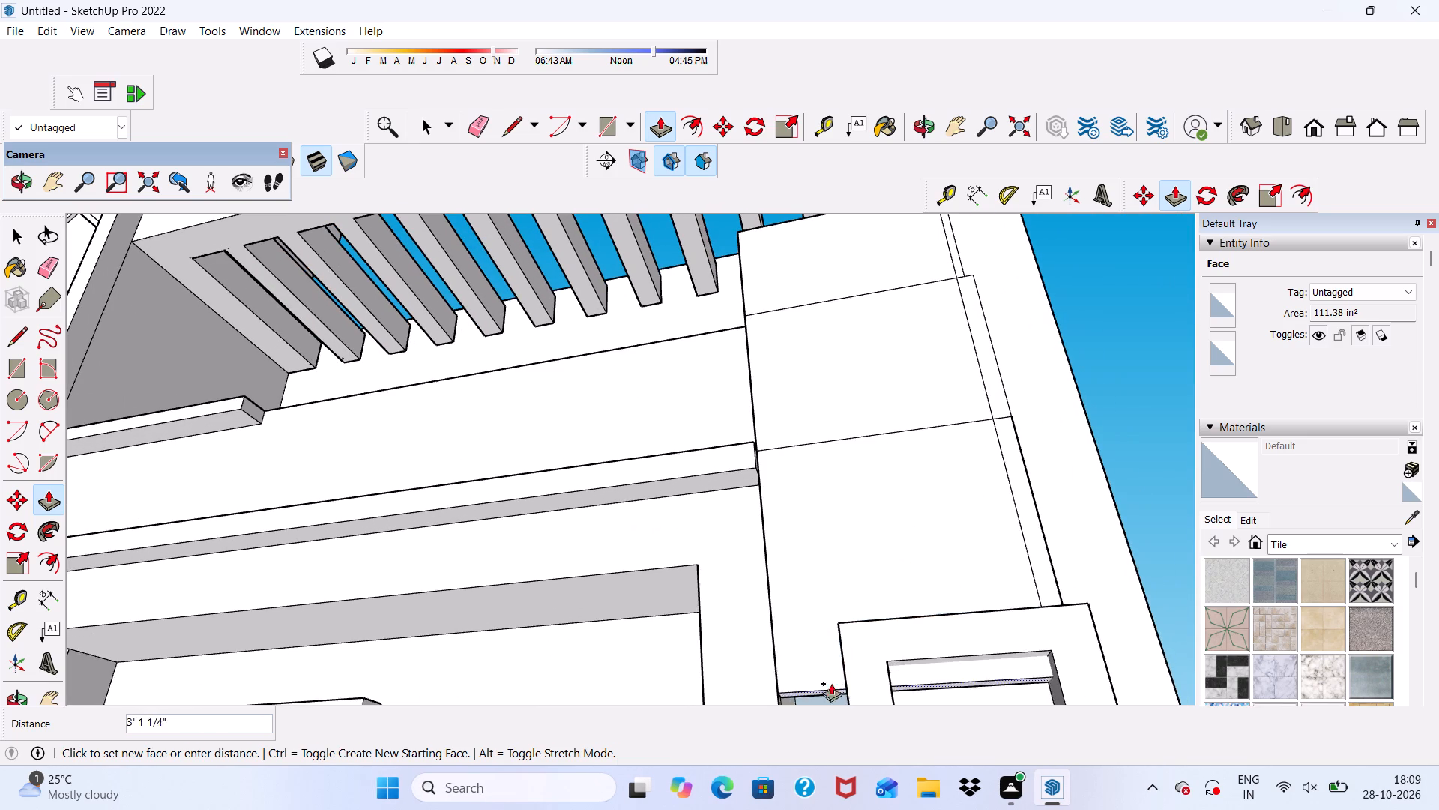
{"action": "scroll", "coordinate": [811, 619], "scroll_direction": "down", "scroll_amount": 17}
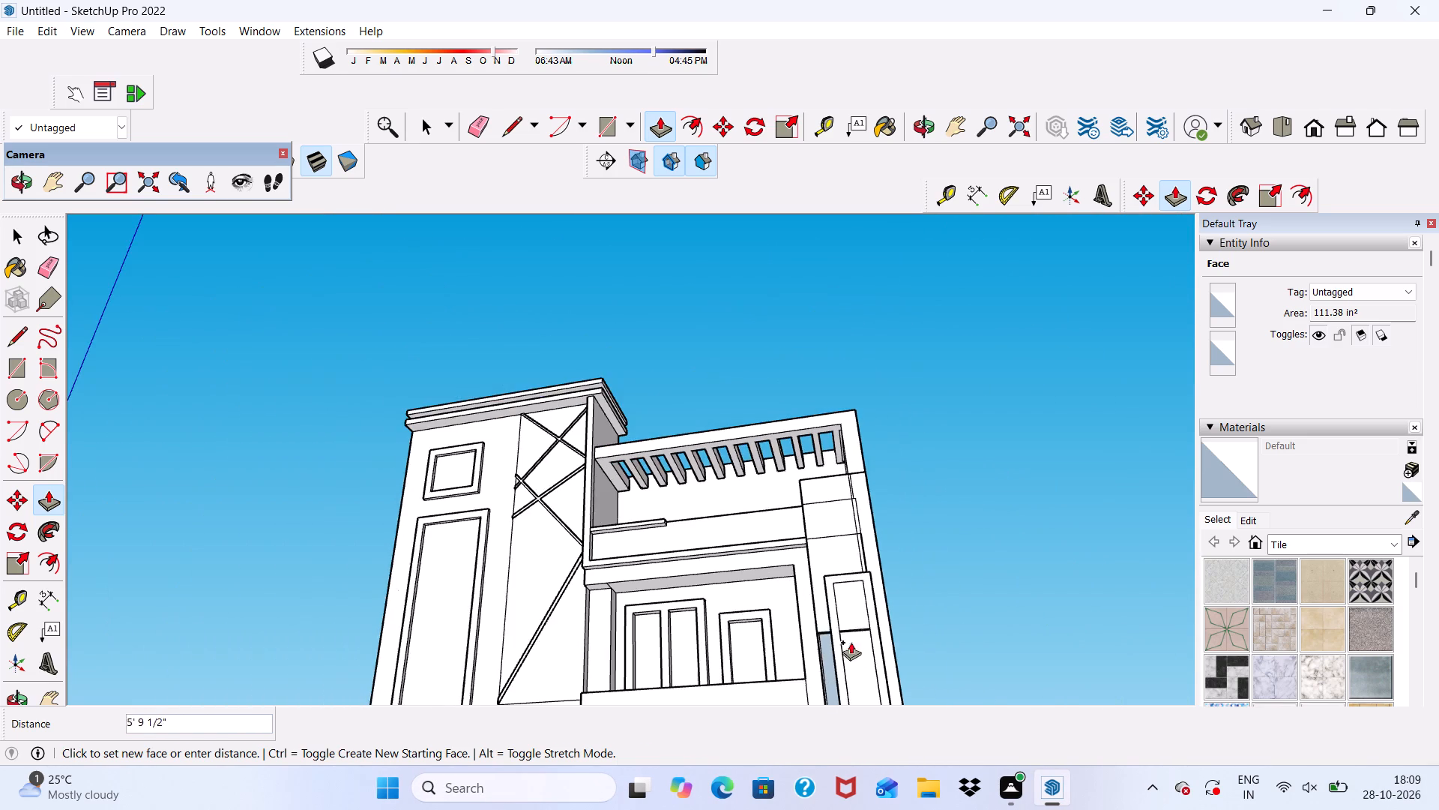
{"action": "scroll", "coordinate": [804, 486], "scroll_direction": "down", "scroll_amount": 5}
{"action": "scroll", "coordinate": [837, 691], "scroll_direction": "up", "scroll_amount": 12}
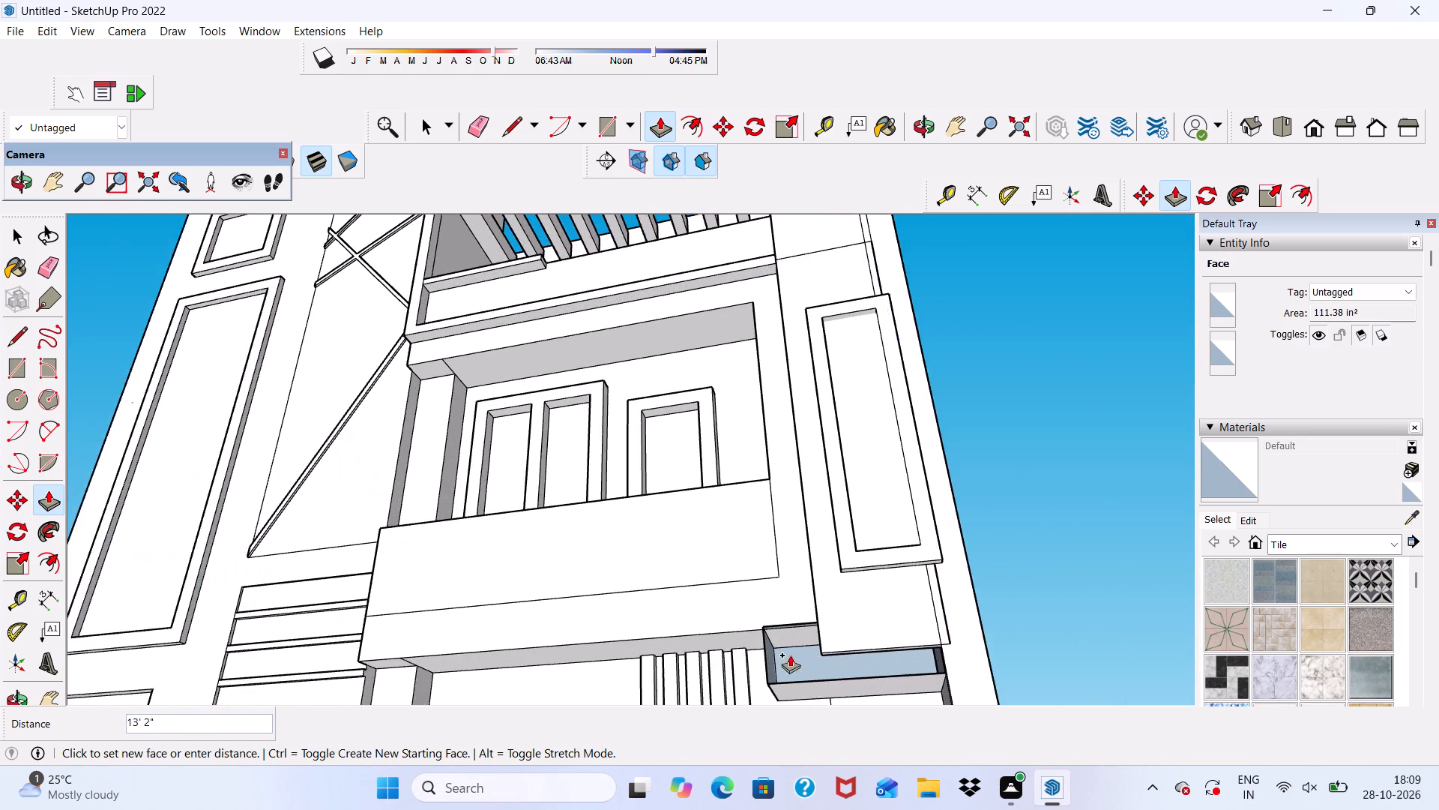
{"action": "scroll", "coordinate": [788, 655], "scroll_direction": "up", "scroll_amount": 3}
{"action": "scroll", "coordinate": [829, 635], "scroll_direction": "down", "scroll_amount": 3}
{"action": "middle_click_drag", "start_coordinate": [851, 632], "coordinate": [854, 736]}
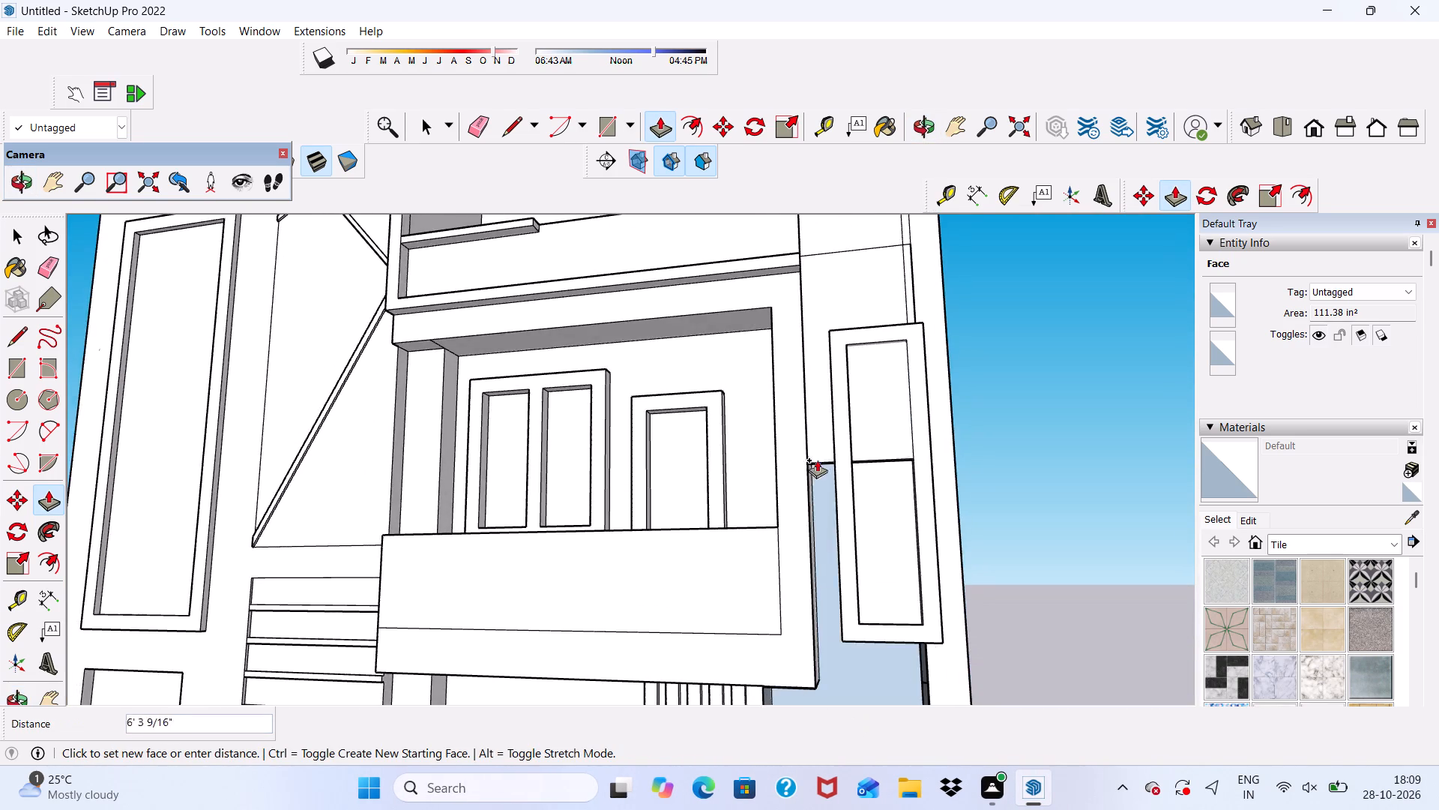
{"action": "scroll", "coordinate": [817, 460], "scroll_direction": "down", "scroll_amount": 8}
{"action": "scroll", "coordinate": [864, 656], "scroll_direction": "up", "scroll_amount": 13}
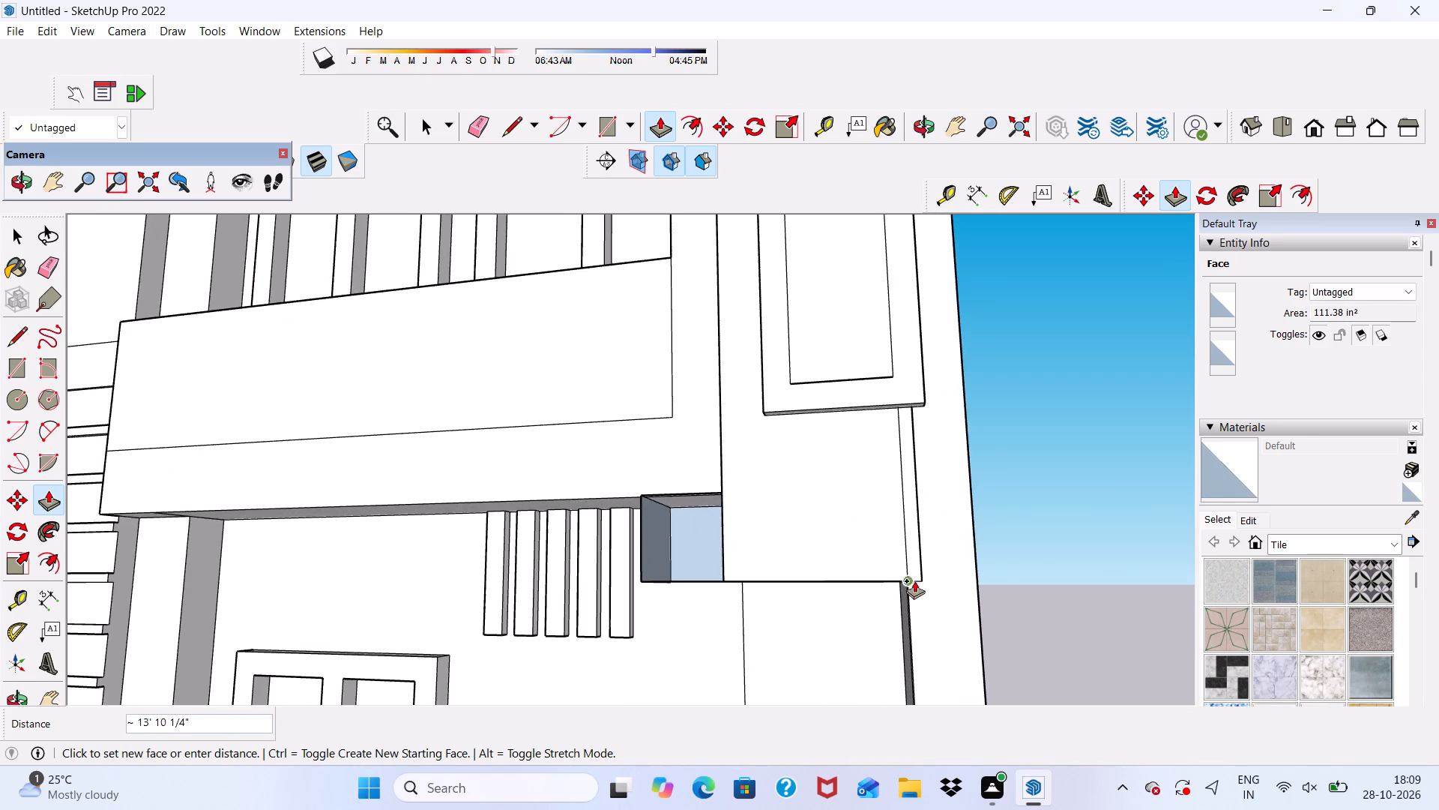
{"action": "scroll", "coordinate": [916, 580], "scroll_direction": "up", "scroll_amount": 4}
{"action": "left_click", "coordinate": [908, 582]}
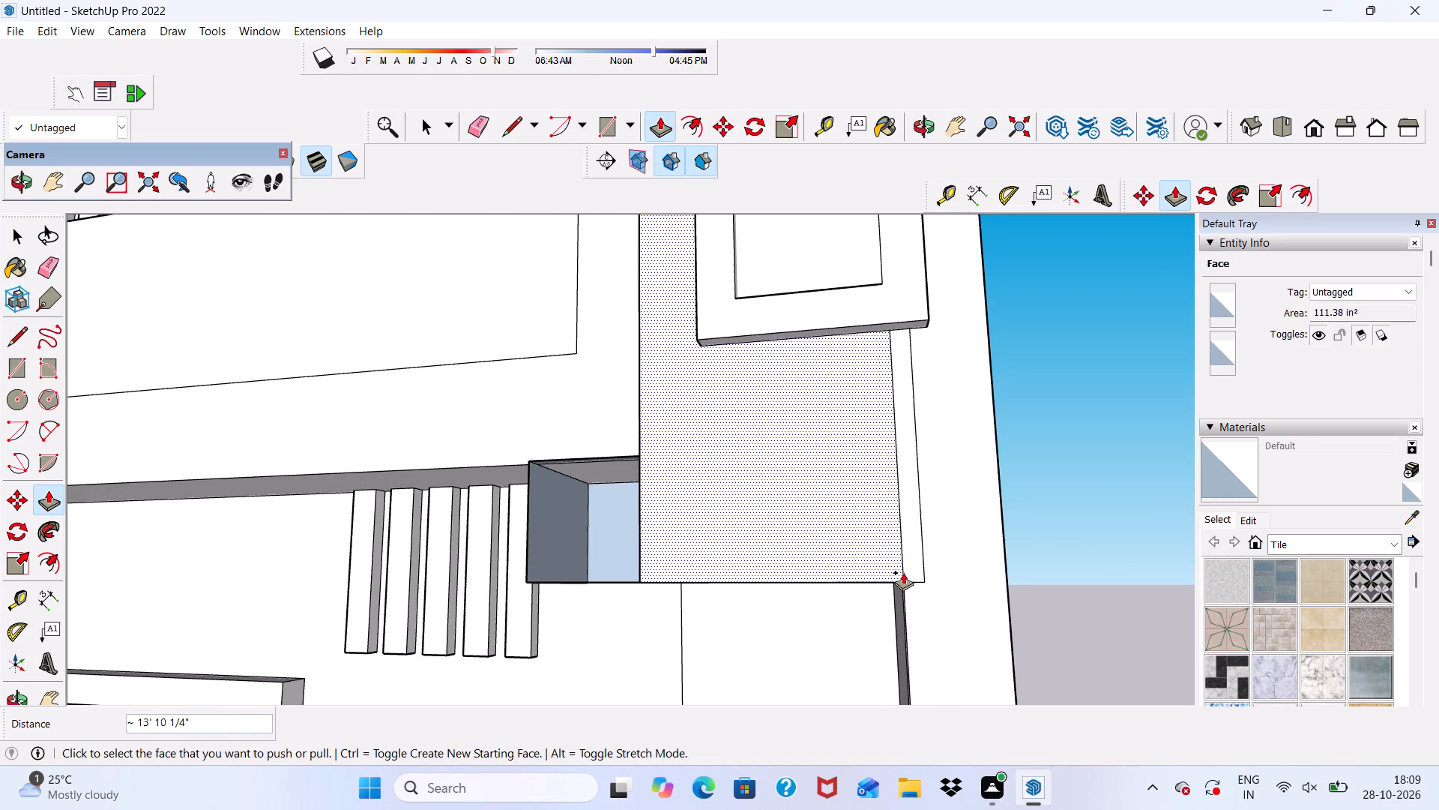
Pull the recessed face beside the extended wall's lower end forward 2', plus a further 3" to sit flush with the wall.
{"action": "middle_click_drag", "start_coordinate": [910, 577], "coordinate": [983, 585]}
{"action": "scroll", "coordinate": [746, 592], "scroll_direction": "up", "scroll_amount": 5}
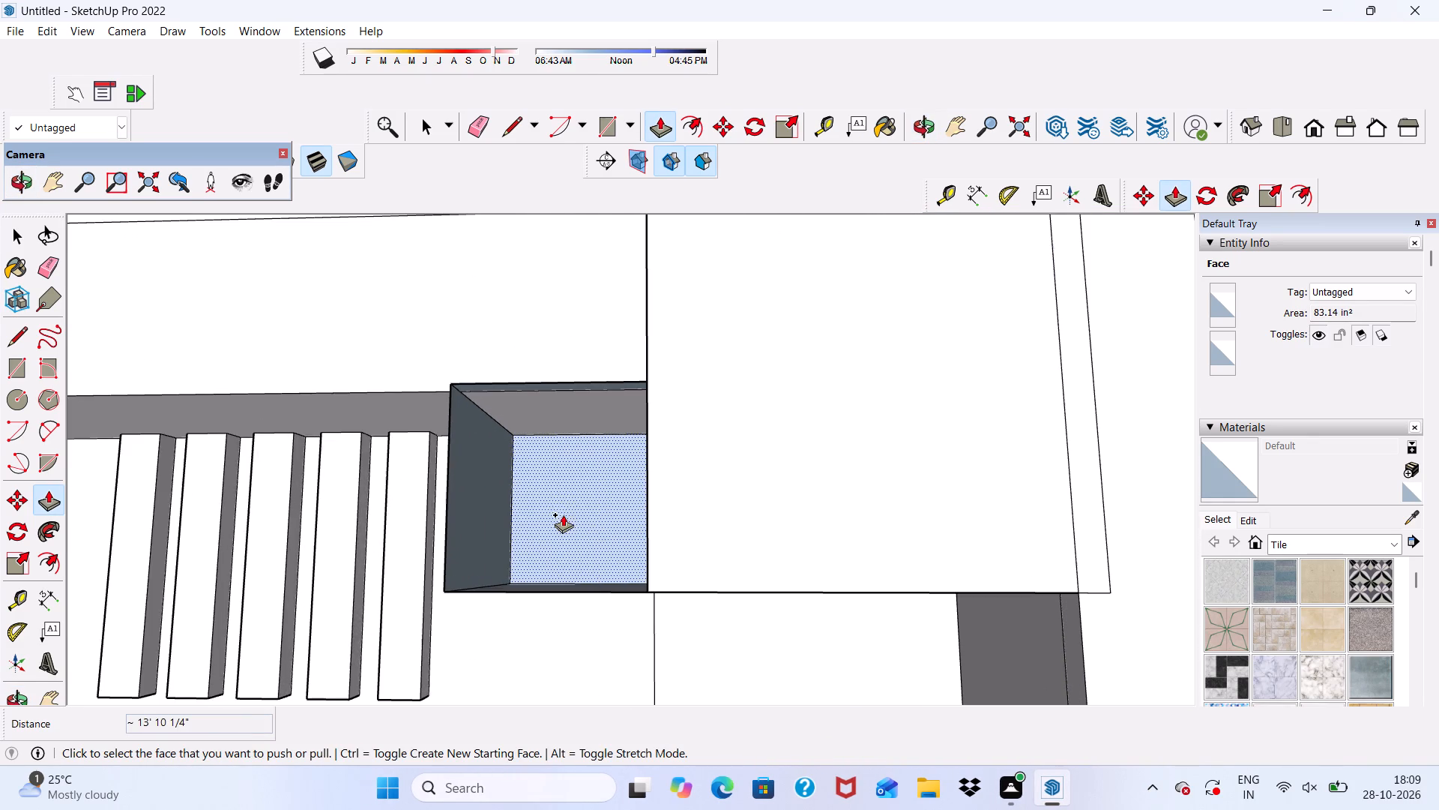
{"action": "left_click", "coordinate": [567, 499]}
{"action": "scroll", "coordinate": [411, 388], "scroll_direction": "down", "scroll_amount": 3}
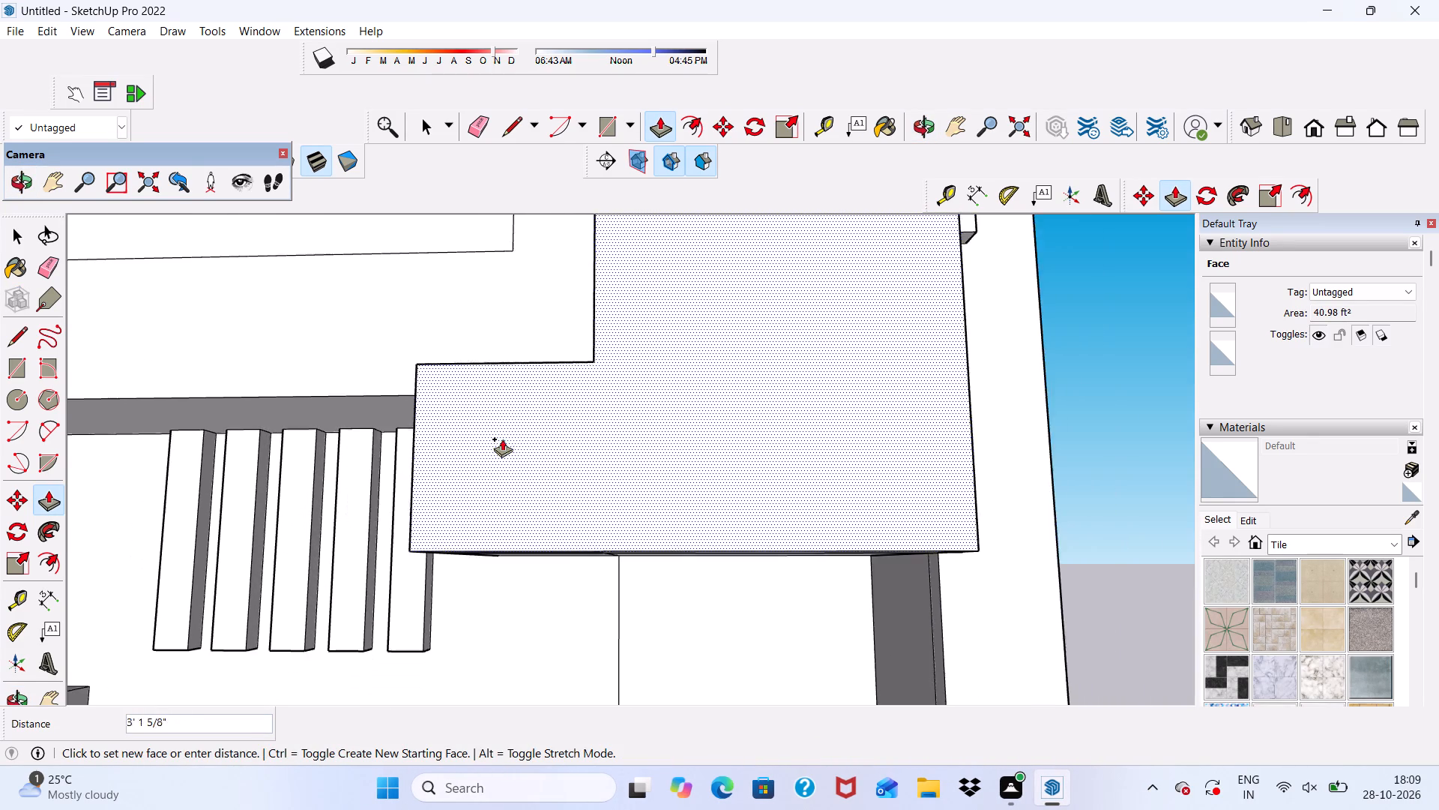
{"action": "scroll", "coordinate": [502, 439], "scroll_direction": "down", "scroll_amount": 4}
{"action": "middle_click_drag", "start_coordinate": [493, 409], "coordinate": [701, 499]}
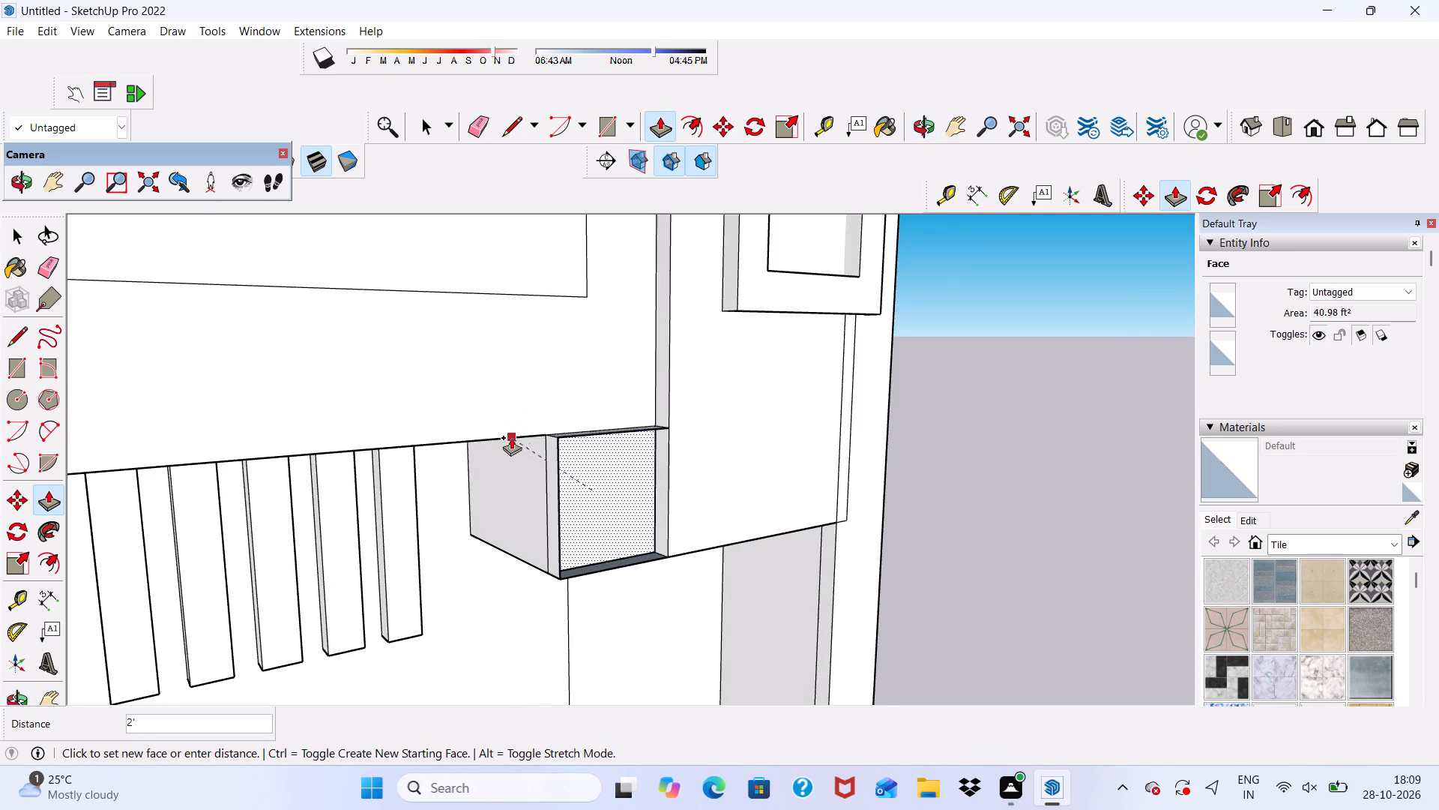
{"action": "left_click", "coordinate": [497, 433]}
{"action": "scroll", "coordinate": [731, 540], "scroll_direction": "up", "scroll_amount": 3}
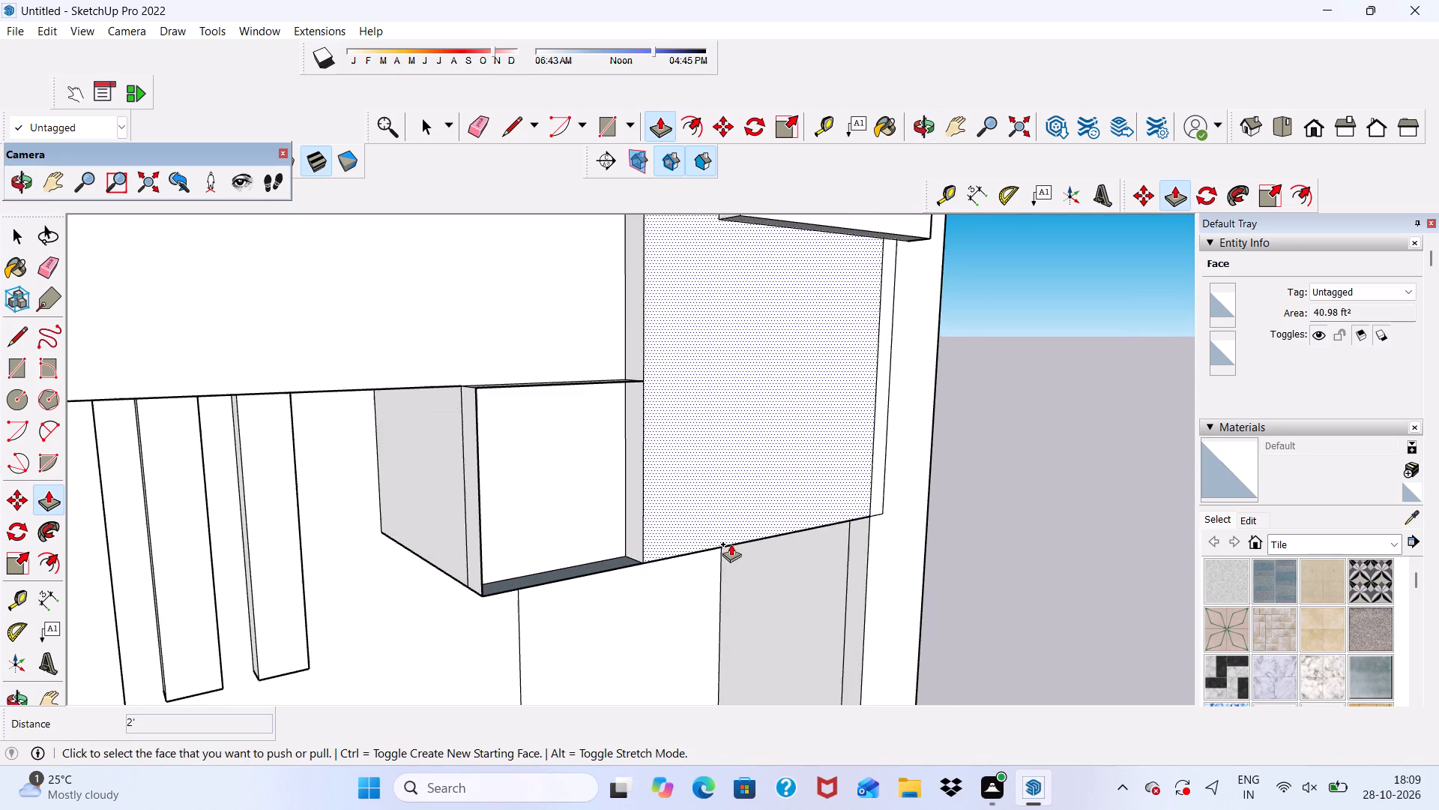
{"action": "scroll", "coordinate": [505, 502], "scroll_direction": "up", "scroll_amount": 1}
{"action": "left_click", "coordinate": [501, 487]}
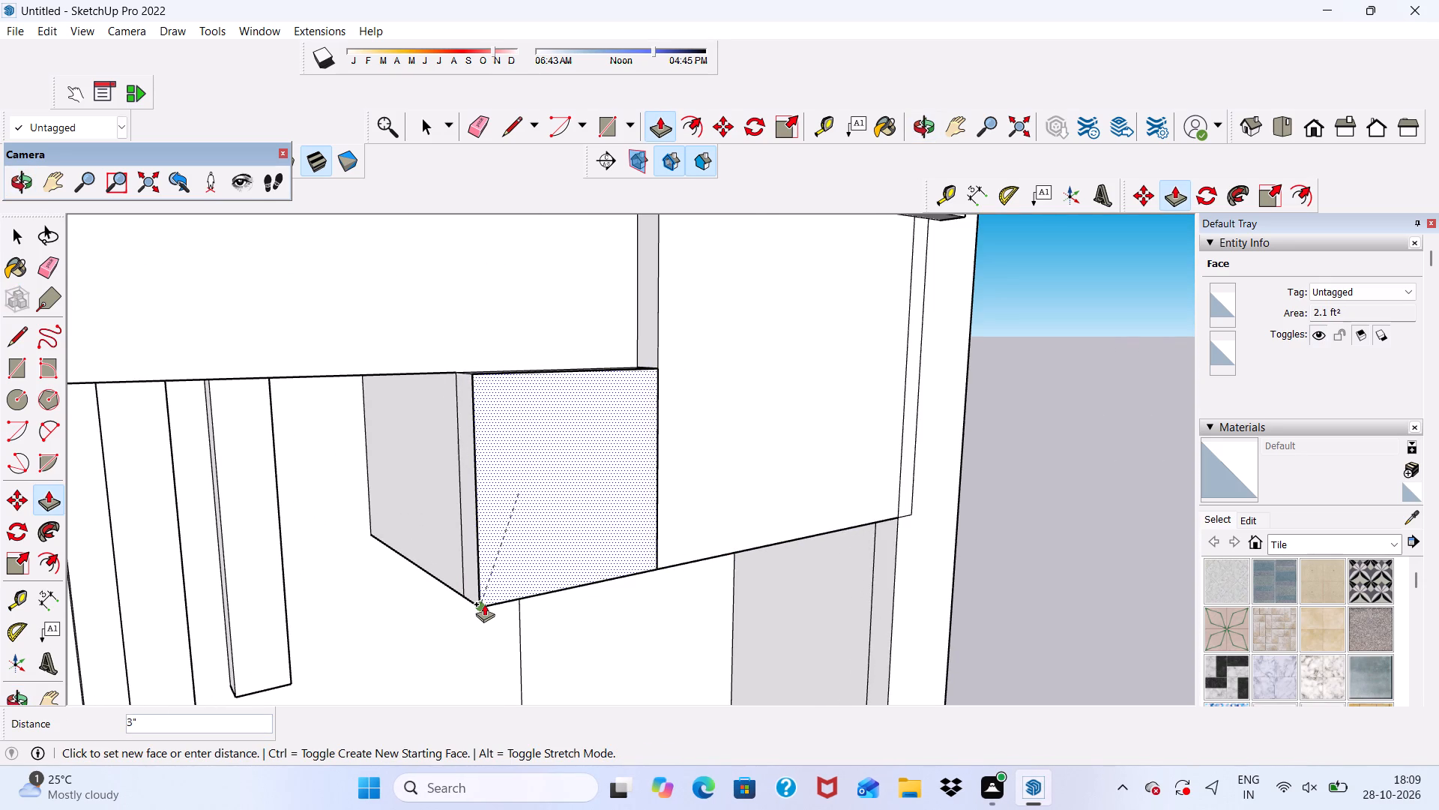
{"action": "left_click", "coordinate": [484, 604]}
Erase the vertical seam lines on the front and side faces of the extended wall's projecting lower end.
{"action": "scroll", "coordinate": [576, 391], "scroll_direction": "down", "scroll_amount": 4}
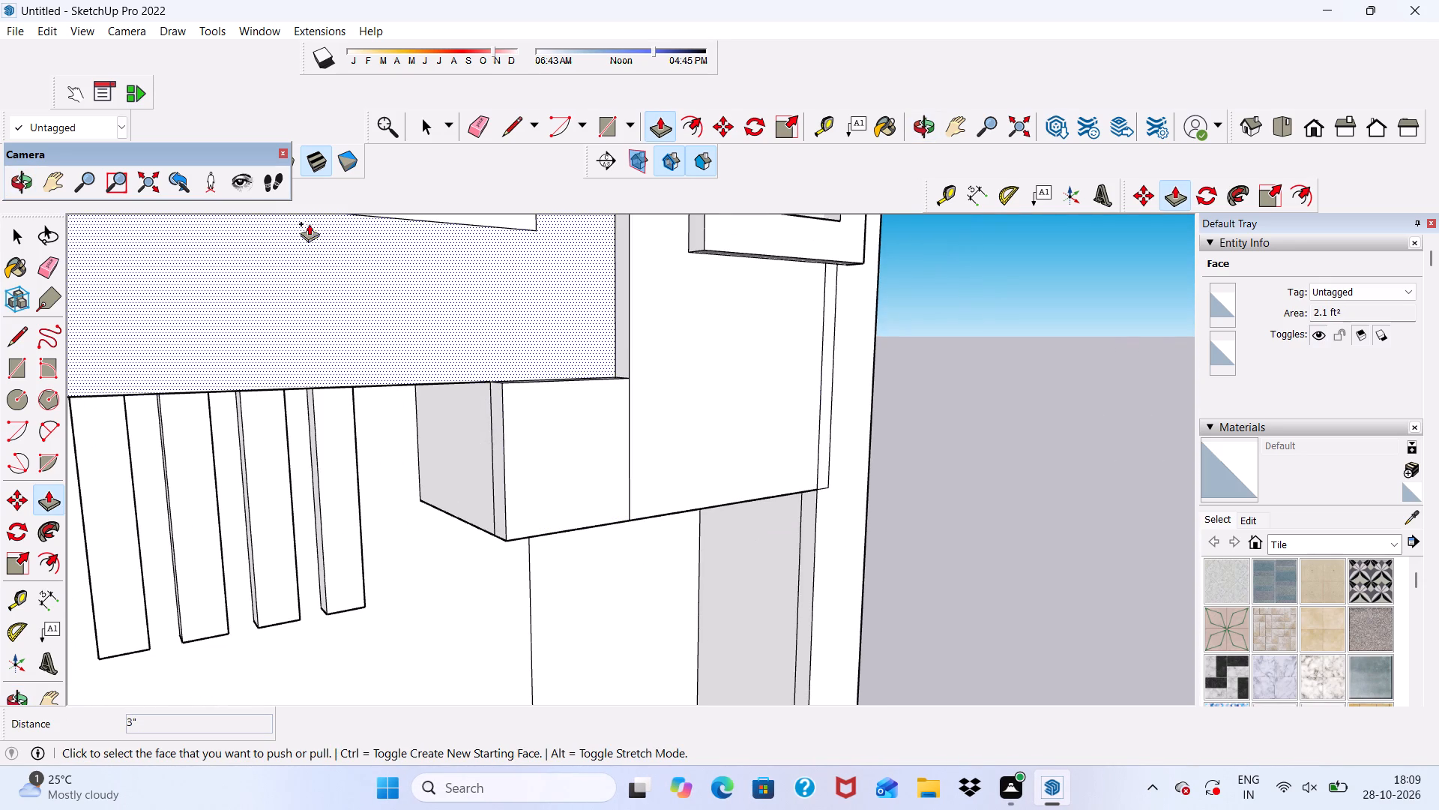
{"action": "left_click", "coordinate": [483, 124]}
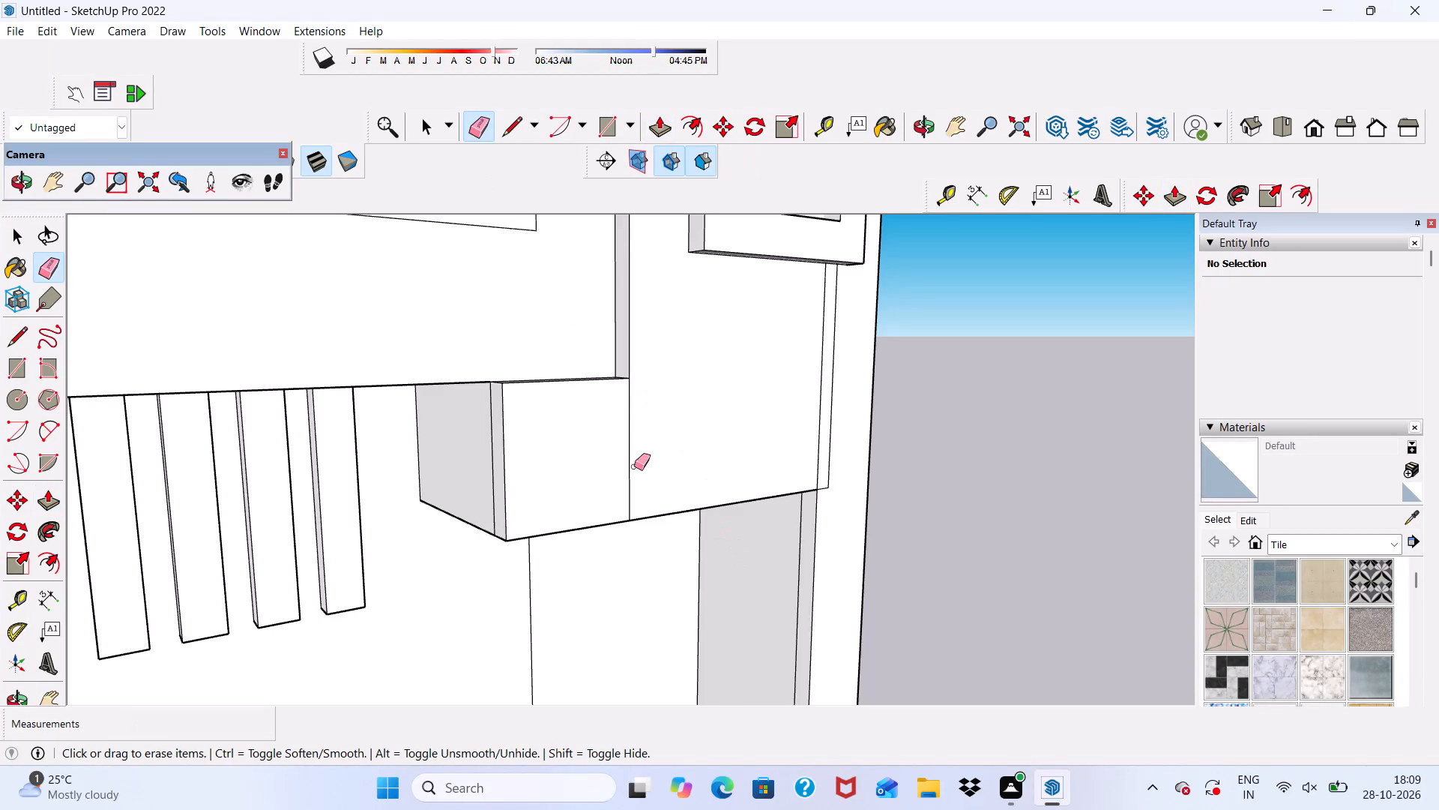
{"action": "left_click_drag", "start_coordinate": [623, 458], "coordinate": [632, 444]}
{"action": "middle_click_drag", "start_coordinate": [531, 447], "coordinate": [663, 407]}
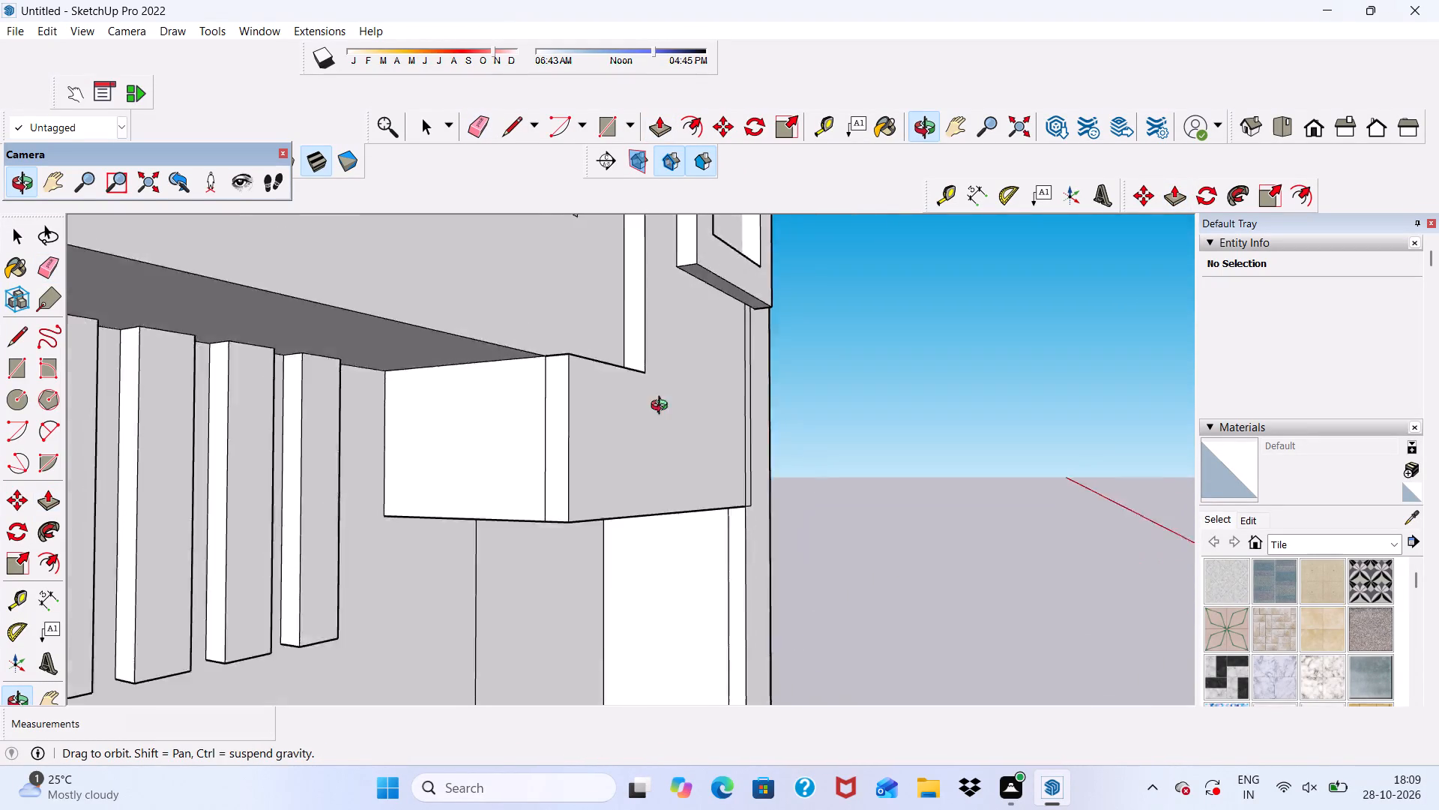
{"action": "middle_click_drag", "start_coordinate": [663, 407], "coordinate": [654, 421]}
{"action": "scroll", "coordinate": [528, 463], "scroll_direction": "up", "scroll_amount": 4}
{"action": "left_click_drag", "start_coordinate": [543, 440], "coordinate": [527, 442]}
Erase the seam lines across the underside of the extended wall's lower end.
{"action": "scroll", "coordinate": [519, 484], "scroll_direction": "down", "scroll_amount": 2}
{"action": "middle_click_drag", "start_coordinate": [529, 500], "coordinate": [404, 311]}
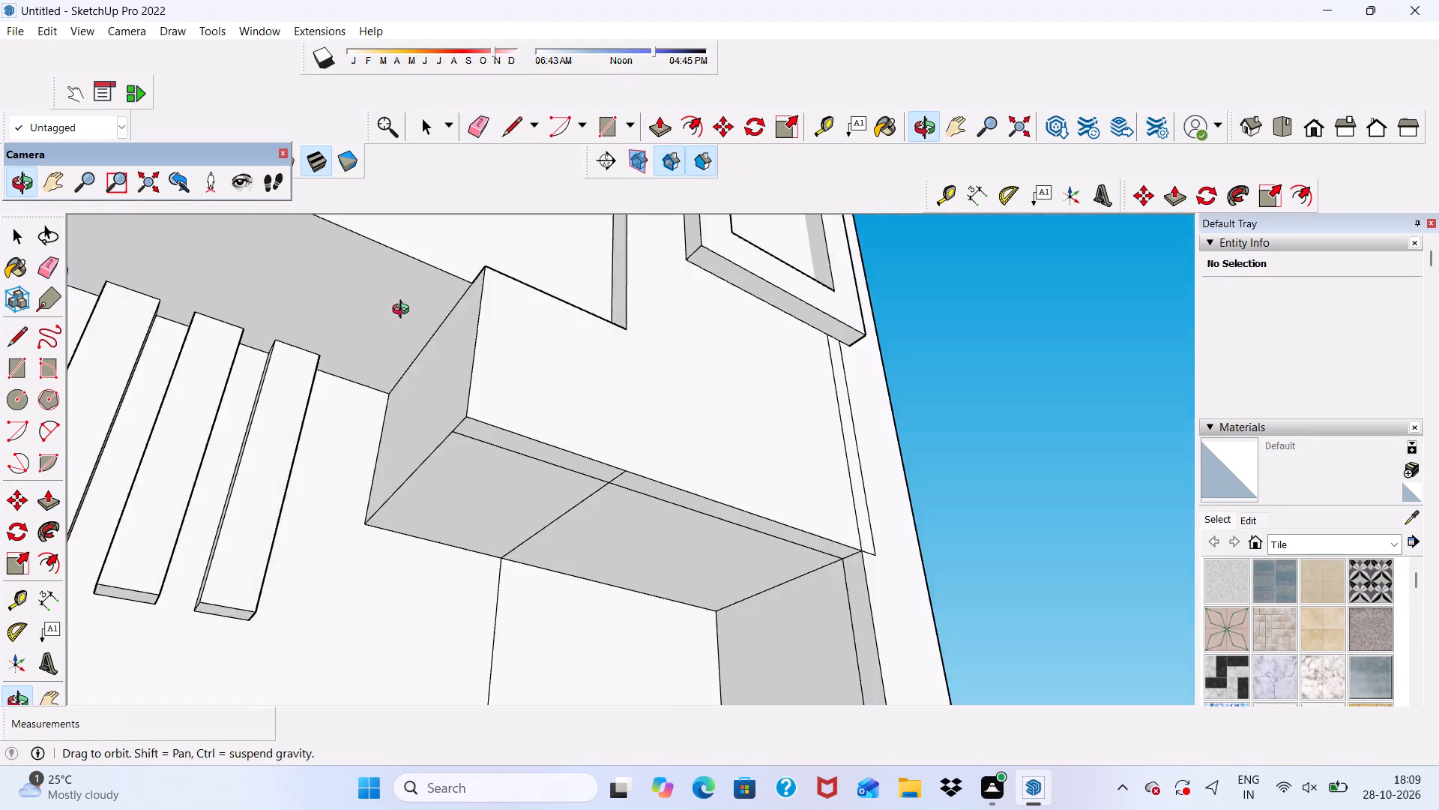
{"action": "middle_click_drag", "start_coordinate": [404, 311], "coordinate": [381, 206]}
{"action": "scroll", "coordinate": [537, 460], "scroll_direction": "up", "scroll_amount": 2}
{"action": "left_click_drag", "start_coordinate": [513, 397], "coordinate": [530, 424]}
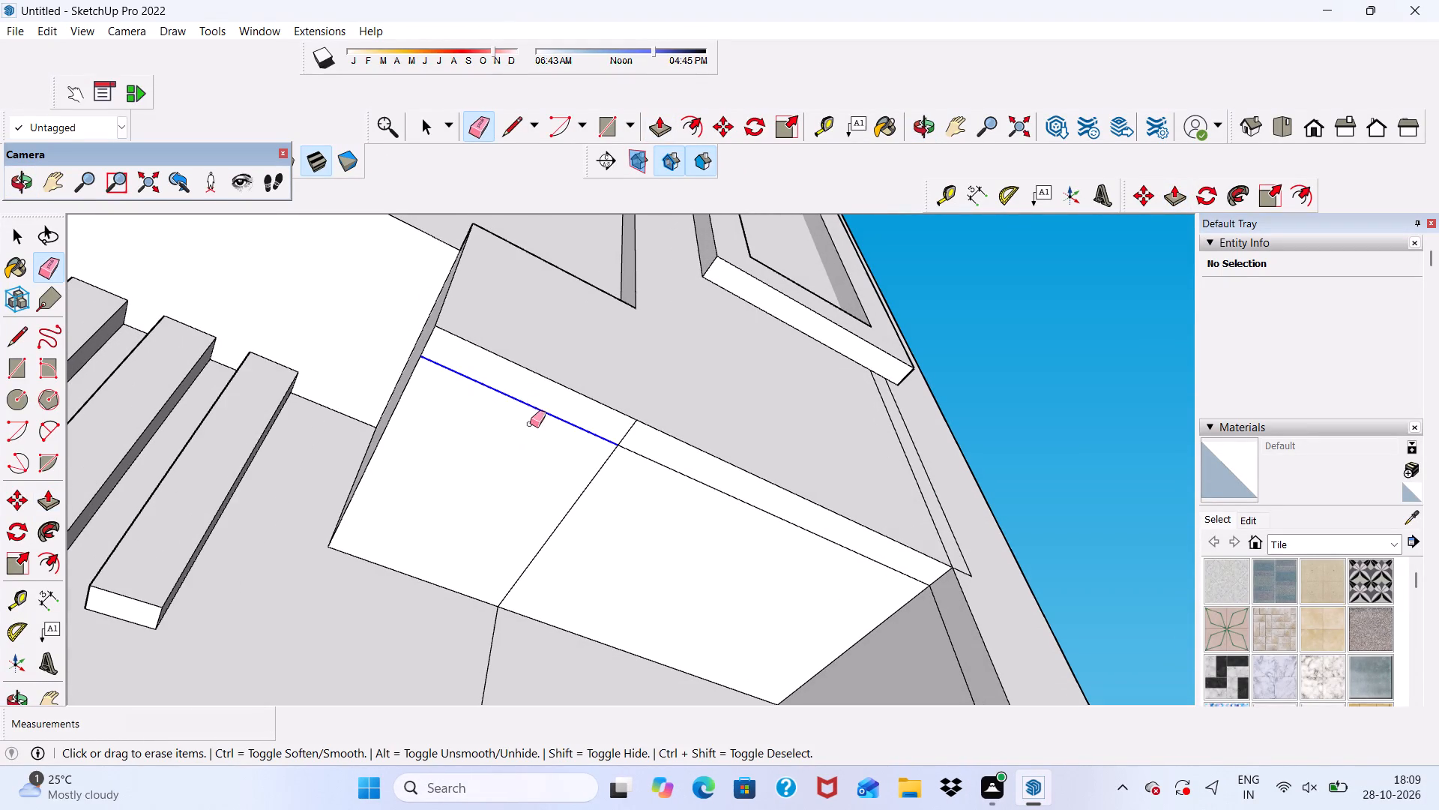
{"action": "left_click_drag", "start_coordinate": [530, 424], "coordinate": [611, 515]}
{"action": "scroll", "coordinate": [623, 448], "scroll_direction": "up", "scroll_amount": 3}
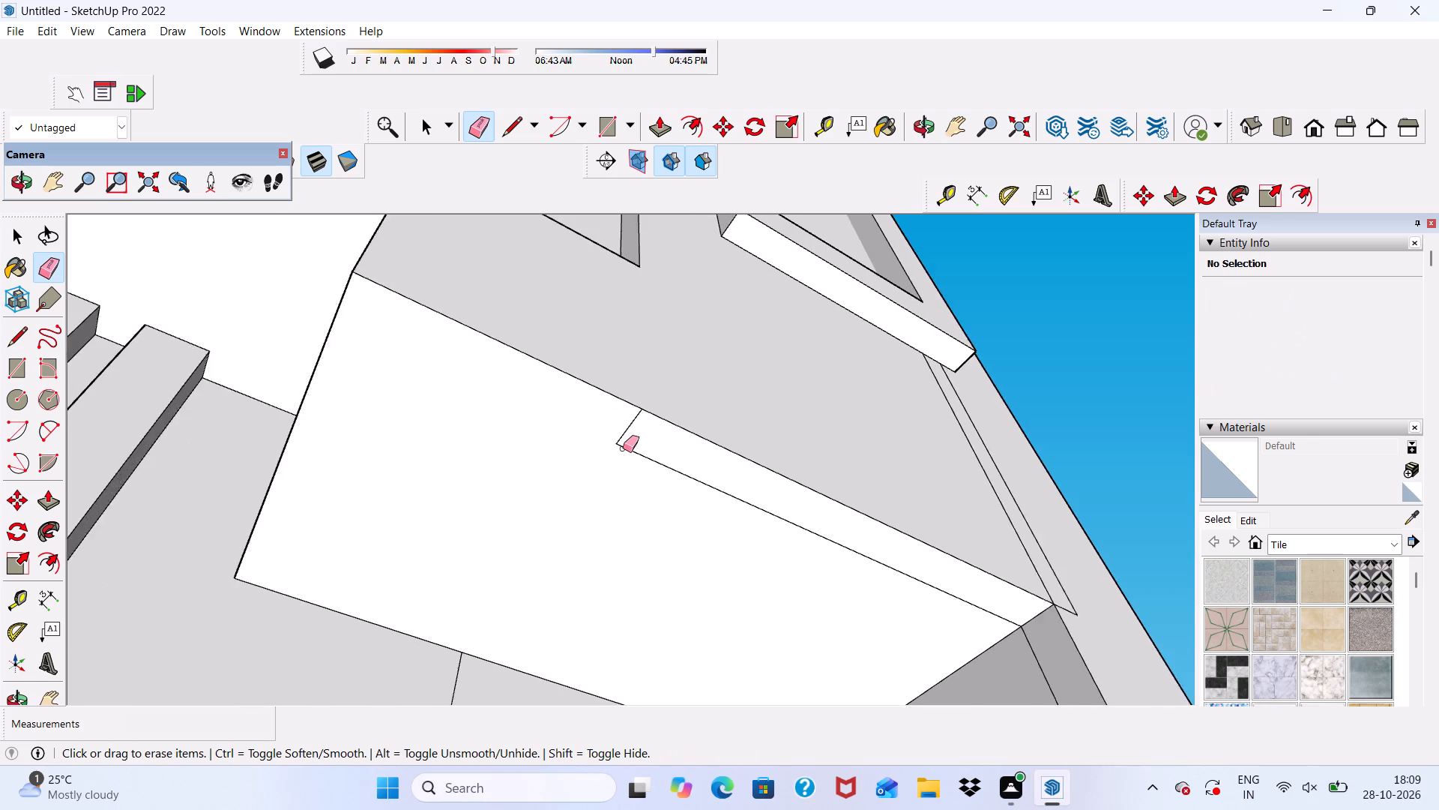
{"action": "scroll", "coordinate": [623, 448], "scroll_direction": "up", "scroll_amount": 3}
{"action": "left_click_drag", "start_coordinate": [633, 410], "coordinate": [641, 458]}
{"action": "left_click_drag", "start_coordinate": [612, 442], "coordinate": [609, 454]}
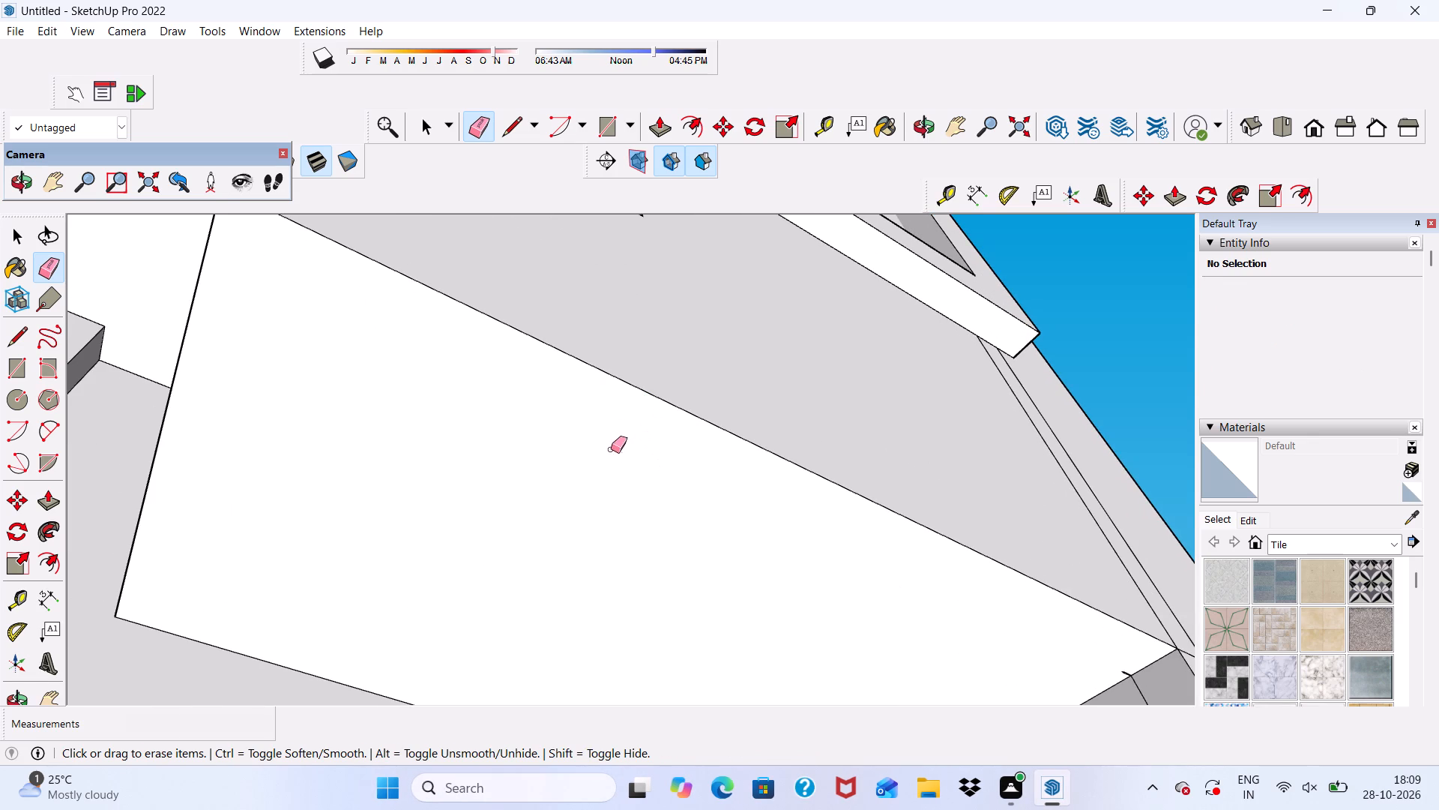
Erase the vertical seam lines on the corner wall's front face beneath the framed panel.
{"action": "left_click_drag", "start_coordinate": [619, 435], "coordinate": [620, 447]}
{"action": "scroll", "coordinate": [582, 386], "scroll_direction": "down", "scroll_amount": 6}
{"action": "middle_click_drag", "start_coordinate": [581, 395], "coordinate": [444, 609]}
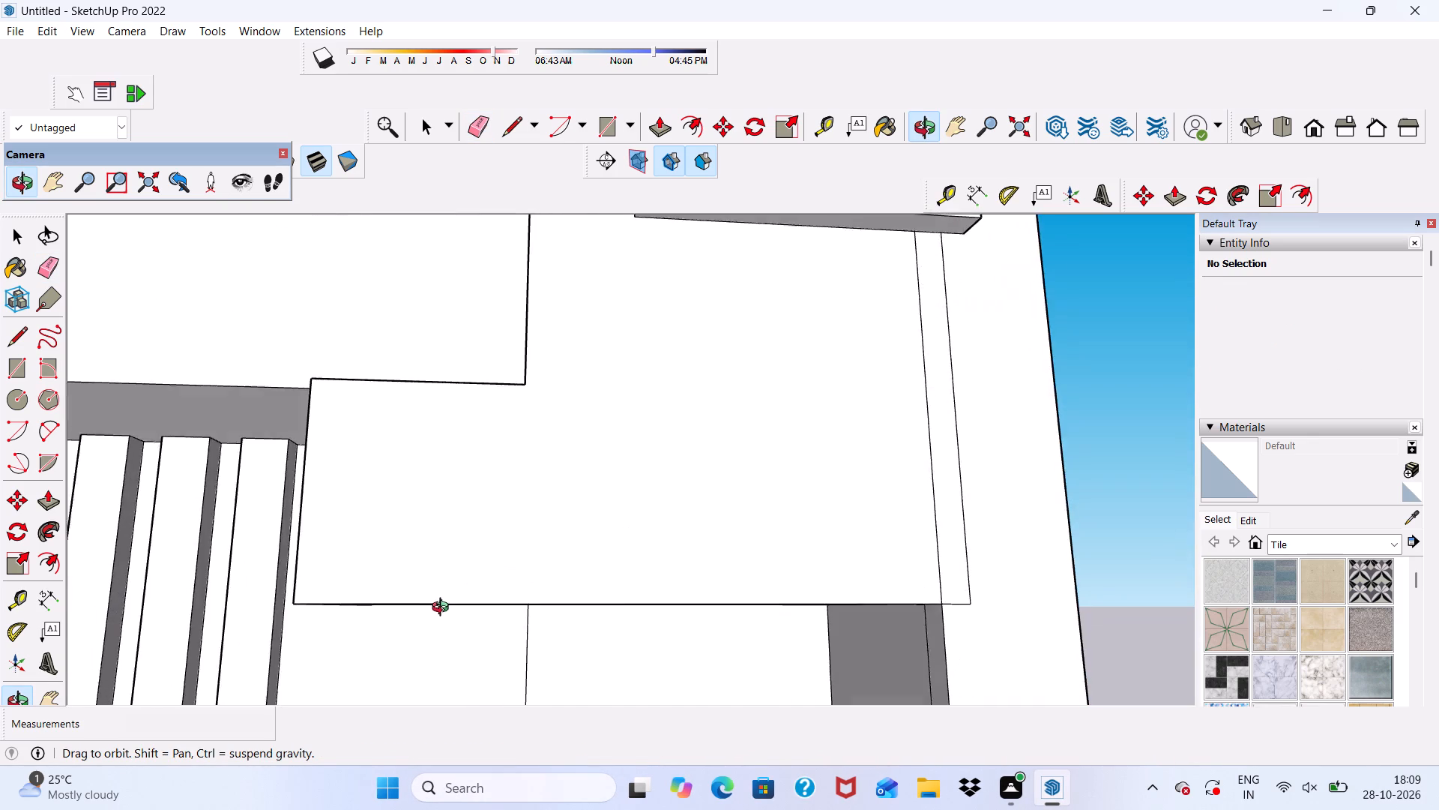
{"action": "middle_click_drag", "start_coordinate": [444, 609], "coordinate": [440, 610]}
{"action": "scroll", "coordinate": [717, 451], "scroll_direction": "up", "scroll_amount": 1}
{"action": "scroll", "coordinate": [757, 413], "scroll_direction": "down", "scroll_amount": 18}
{"action": "scroll", "coordinate": [833, 428], "scroll_direction": "up", "scroll_amount": 4}
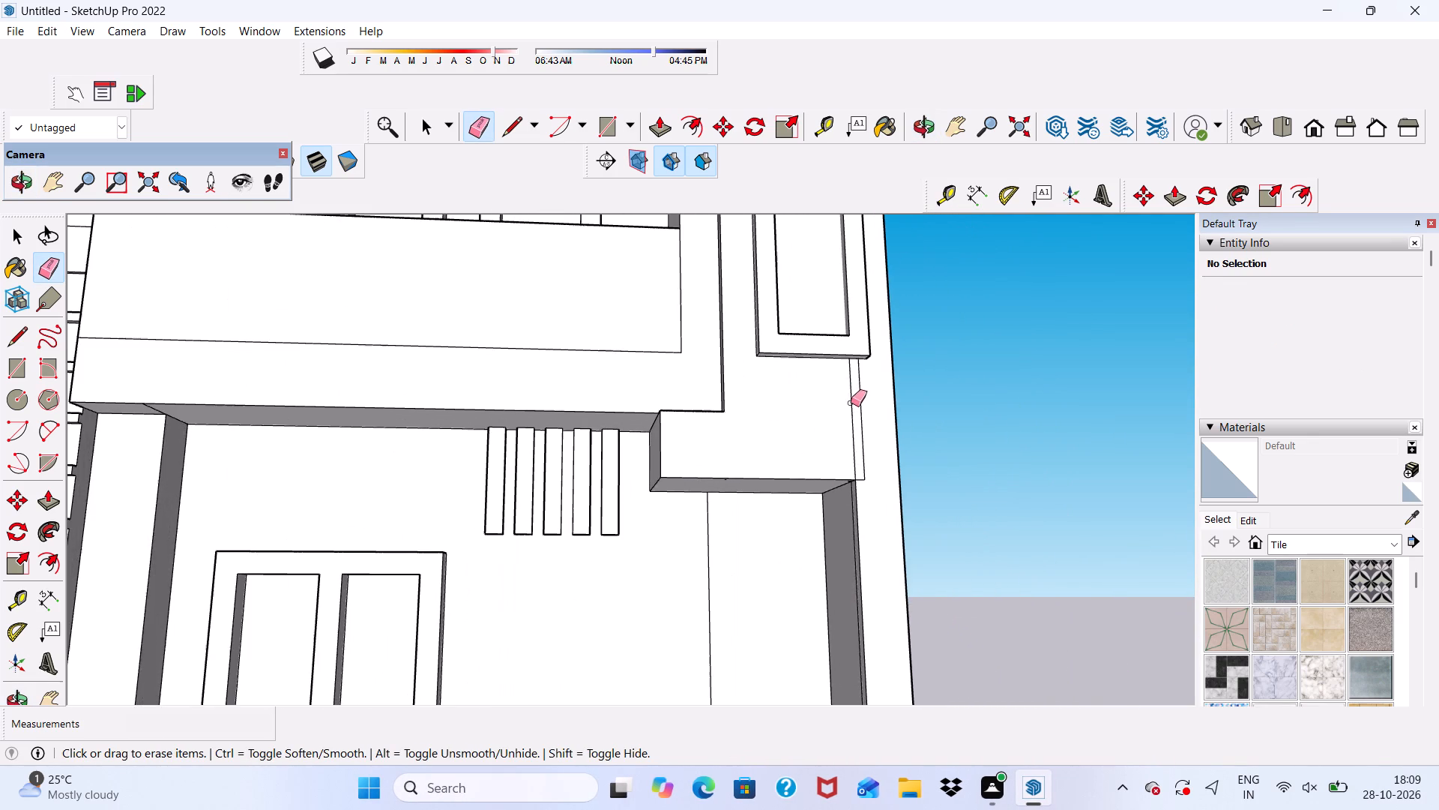
{"action": "left_click_drag", "start_coordinate": [851, 403], "coordinate": [867, 481]}
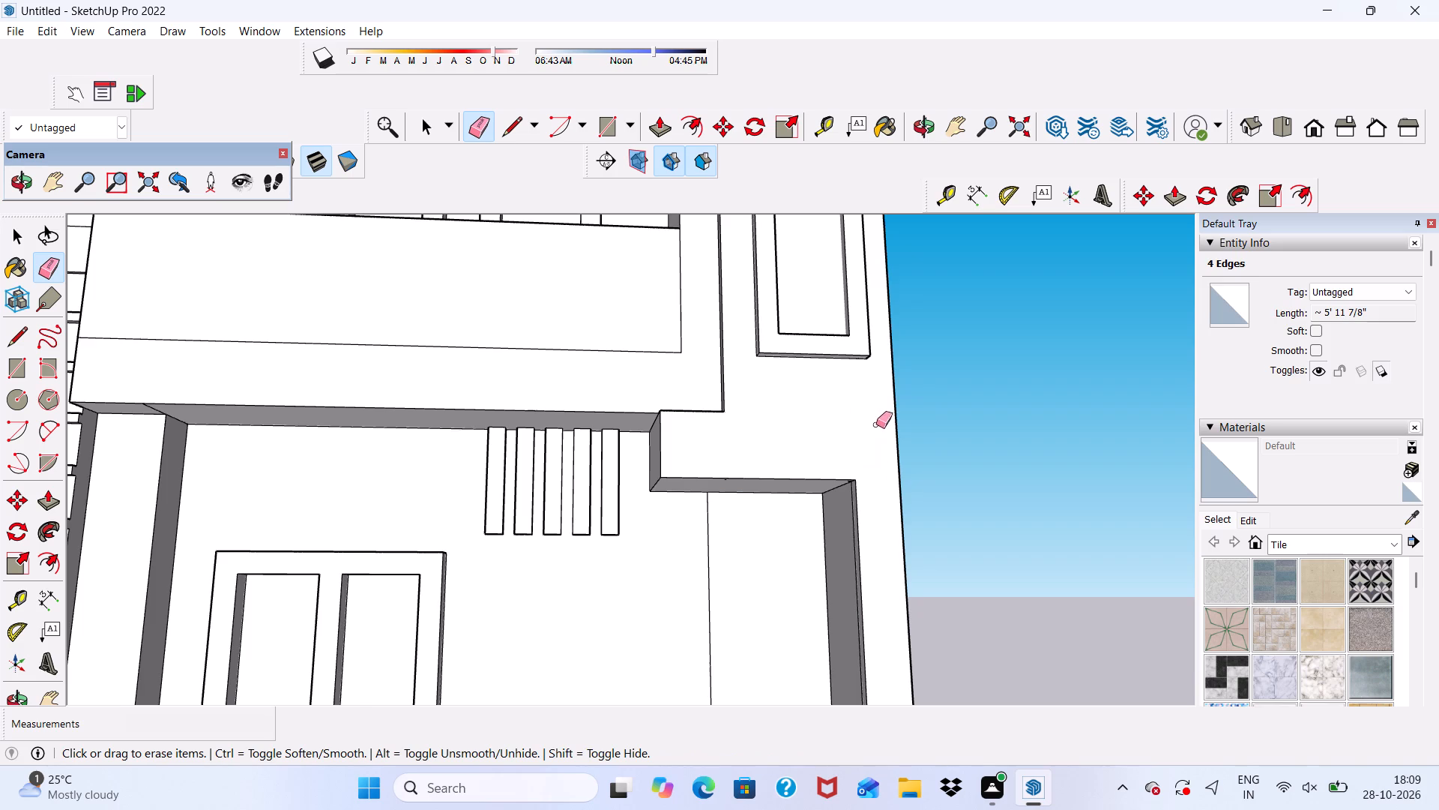
Erase the horizontal seam line and the vertical seam lines just above the framed panel on the corner wall's front.
{"action": "scroll", "coordinate": [788, 386], "scroll_direction": "down", "scroll_amount": 14}
{"action": "scroll", "coordinate": [784, 359], "scroll_direction": "up", "scroll_amount": 3}
{"action": "scroll", "coordinate": [730, 283], "scroll_direction": "up", "scroll_amount": 3}
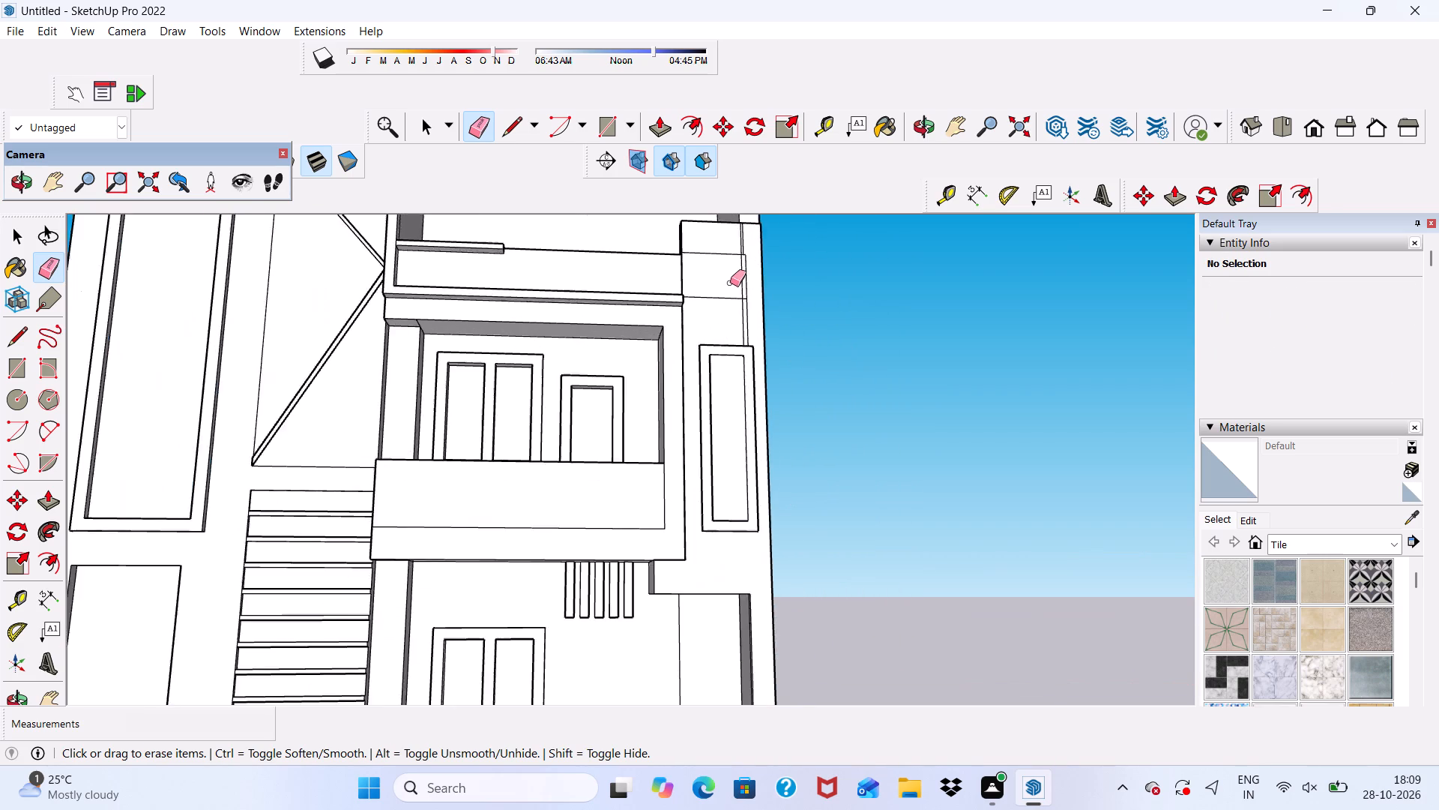
{"action": "scroll", "coordinate": [730, 283], "scroll_direction": "up", "scroll_amount": 9}
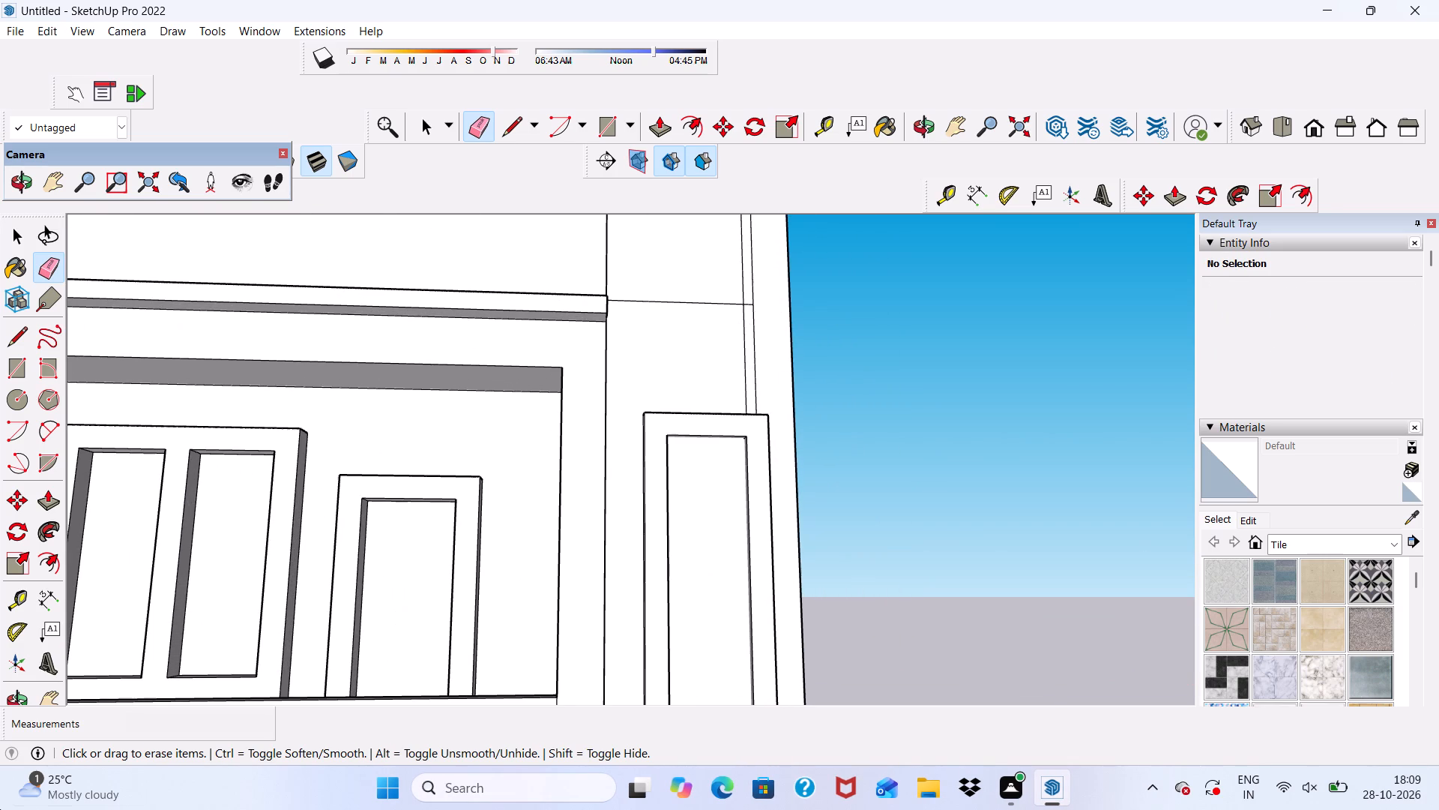
{"action": "scroll", "coordinate": [9, 763], "scroll_direction": "up", "scroll_amount": 2}
{"action": "left_click_drag", "start_coordinate": [655, 296], "coordinate": [666, 309]}
{"action": "left_click_drag", "start_coordinate": [685, 305], "coordinate": [718, 346]}
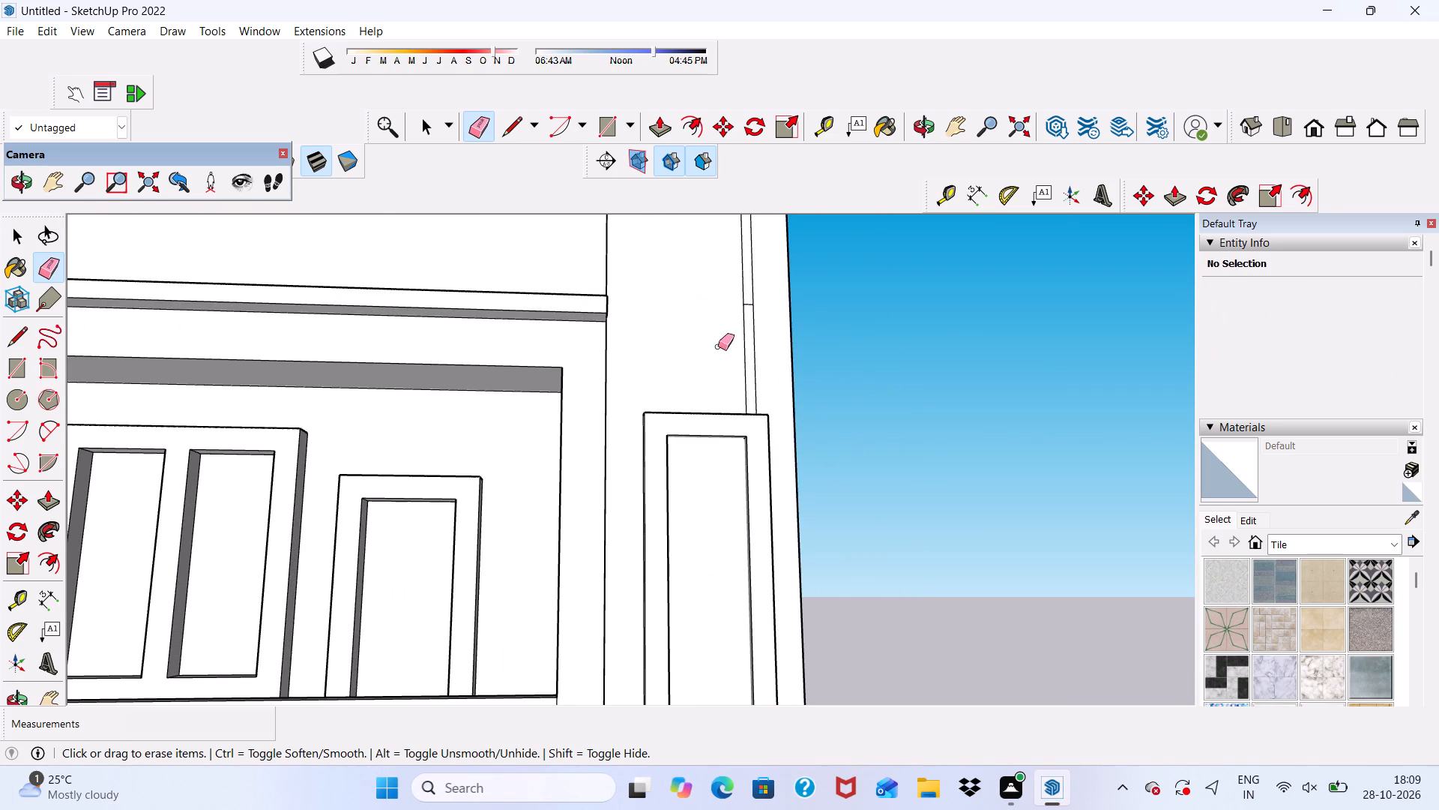
{"action": "left_click_drag", "start_coordinate": [718, 346], "coordinate": [755, 389]}
{"action": "middle_click_drag", "start_coordinate": [755, 375], "coordinate": [473, 469]}
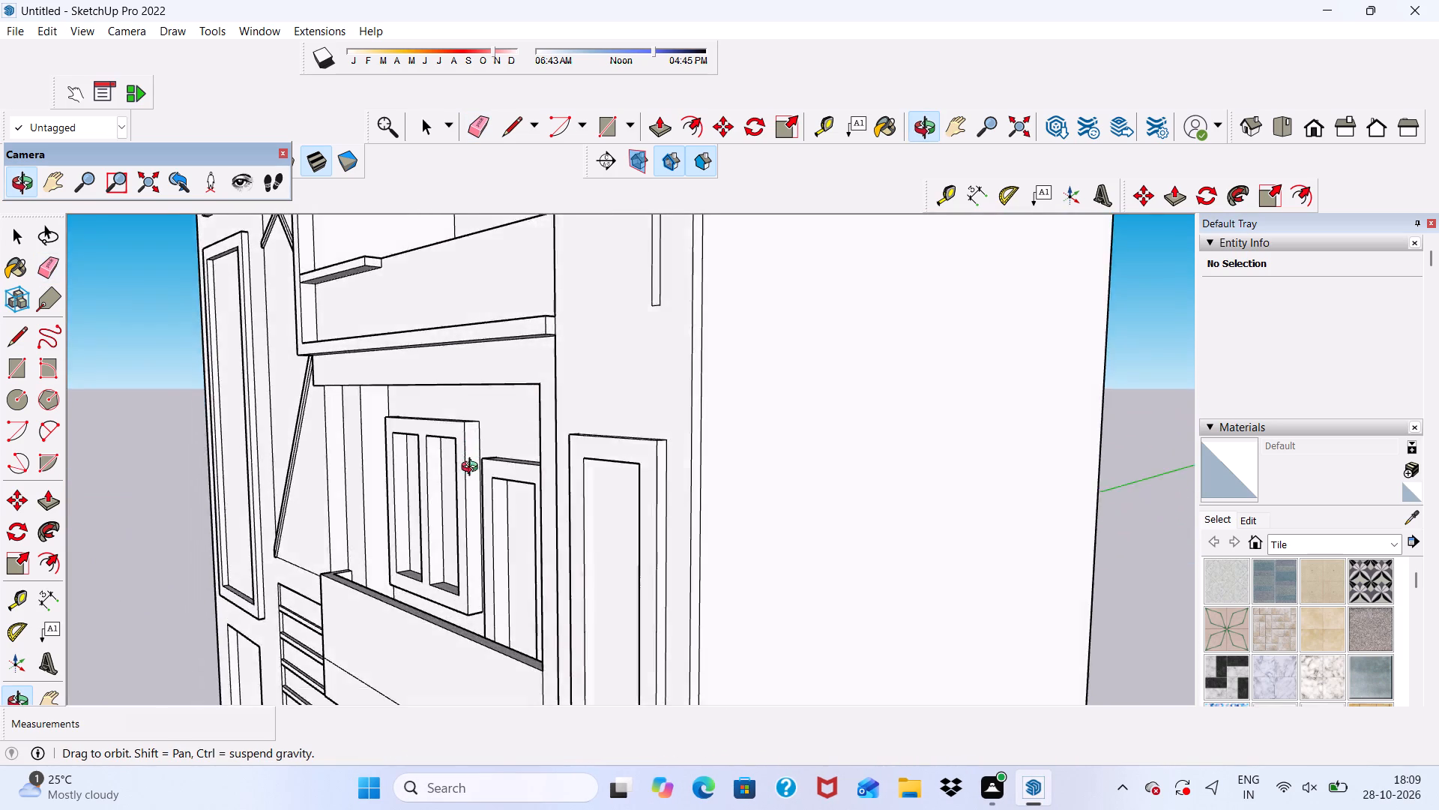
{"action": "middle_click_drag", "start_coordinate": [473, 469], "coordinate": [622, 581]}
Erase the horizontal and vertical seam lines near the top of the corner wall's front, including the short leftover edge.
{"action": "left_click_drag", "start_coordinate": [728, 280], "coordinate": [709, 304]}
{"action": "scroll", "coordinate": [678, 364], "scroll_direction": "down", "scroll_amount": 1}
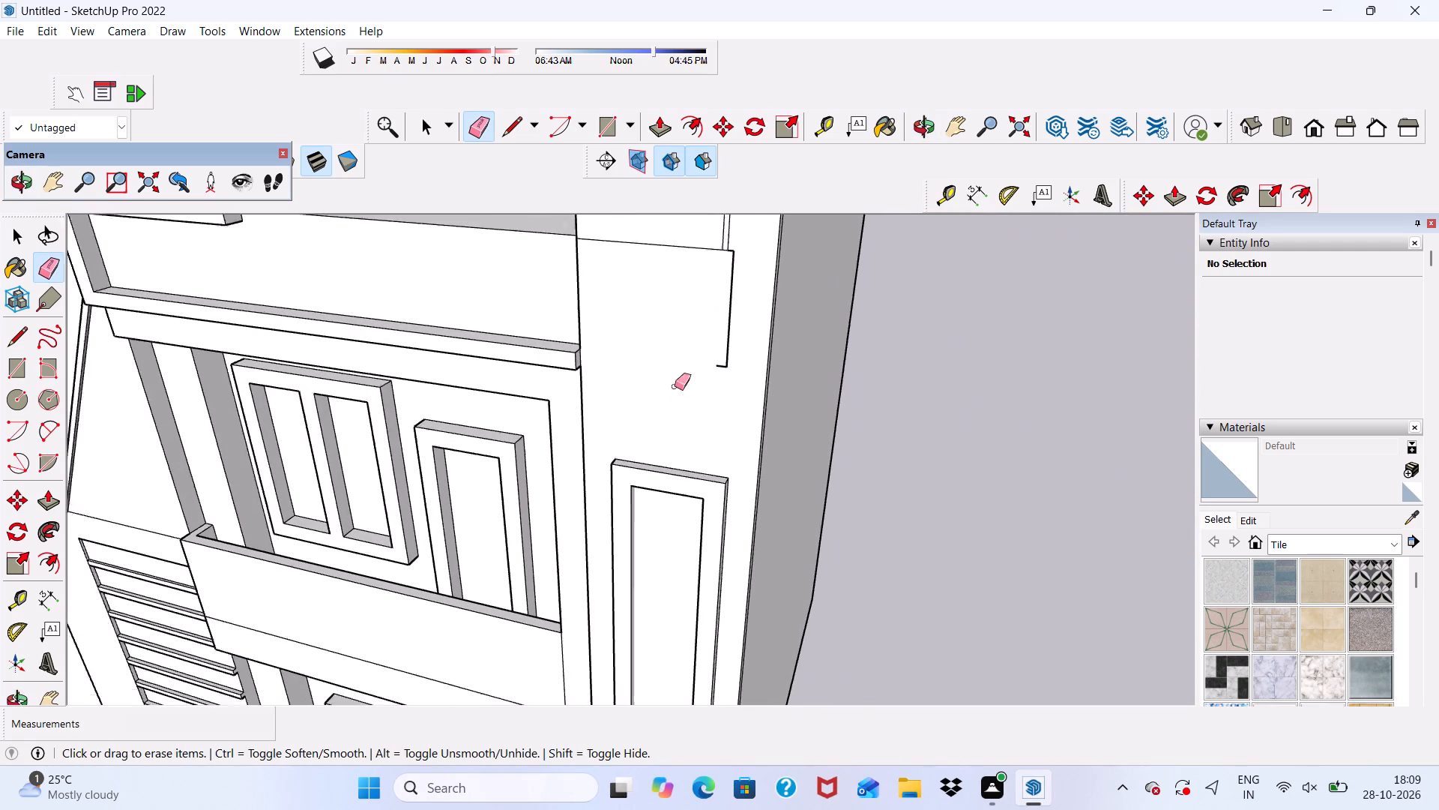
{"action": "scroll", "coordinate": [675, 386], "scroll_direction": "down", "scroll_amount": 7}
{"action": "scroll", "coordinate": [730, 342], "scroll_direction": "up", "scroll_amount": 7}
{"action": "left_click_drag", "start_coordinate": [699, 259], "coordinate": [696, 341]}
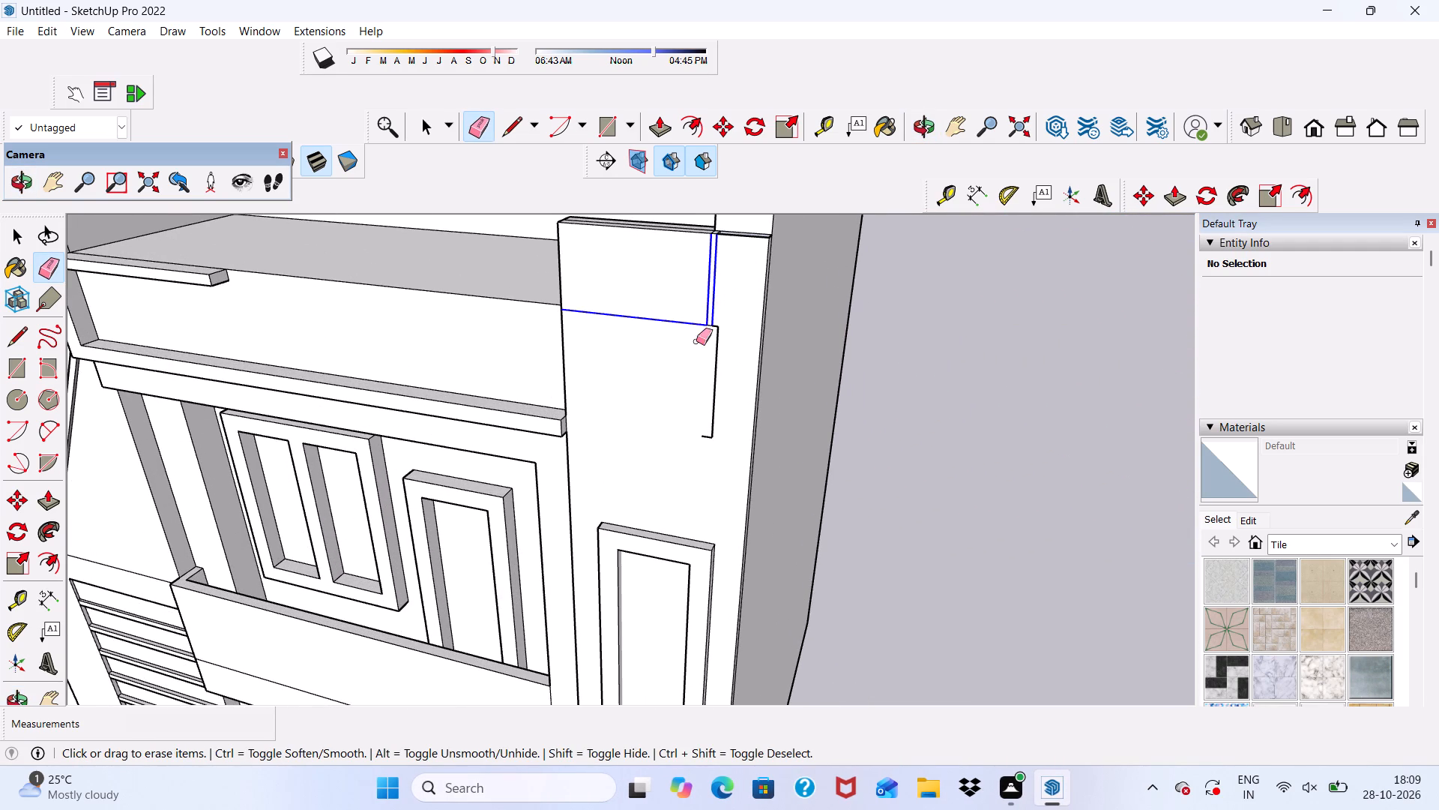
{"action": "left_click_drag", "start_coordinate": [696, 341], "coordinate": [722, 388]}
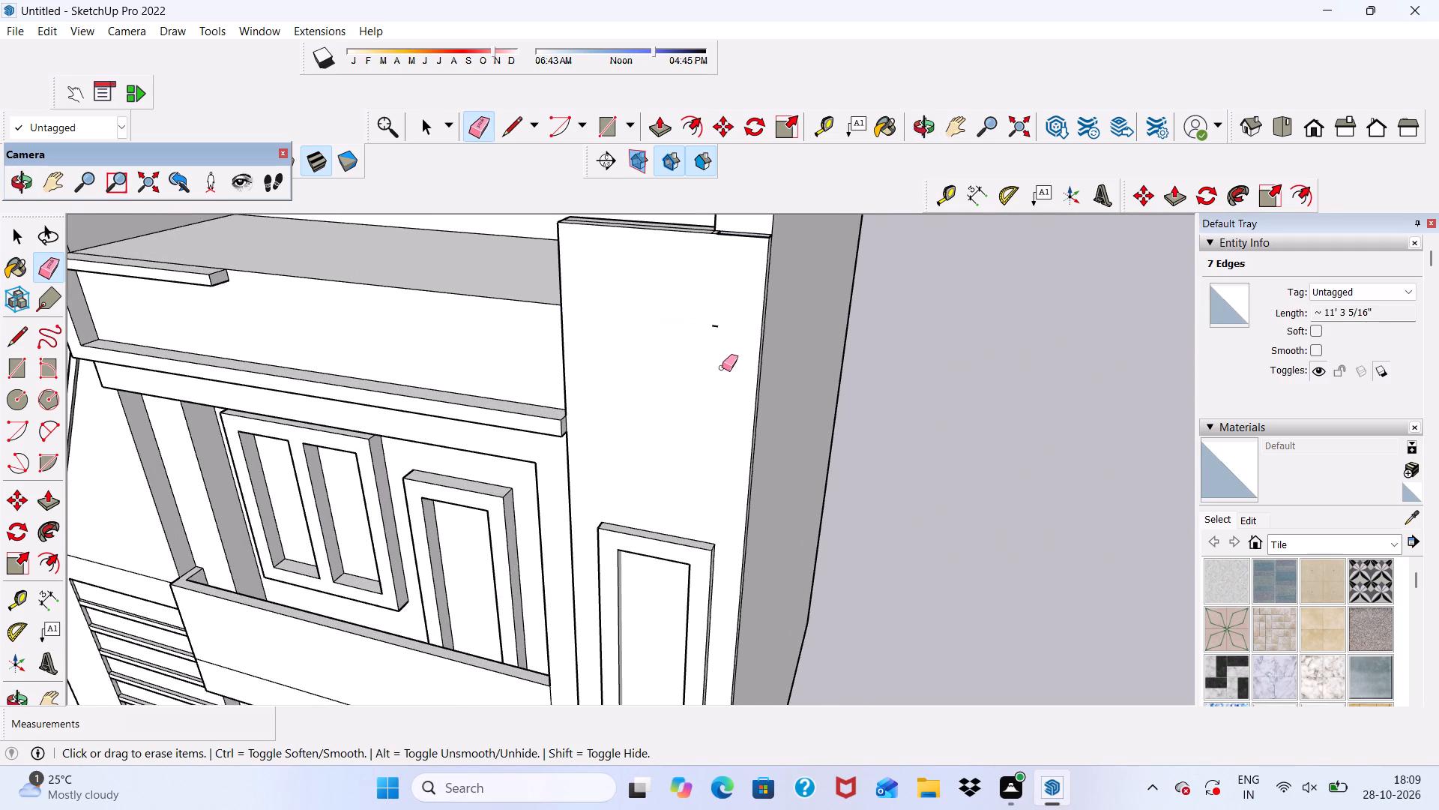
{"action": "scroll", "coordinate": [725, 355], "scroll_direction": "up", "scroll_amount": 3}
{"action": "left_click_drag", "start_coordinate": [711, 315], "coordinate": [711, 330]}
{"action": "scroll", "coordinate": [704, 306], "scroll_direction": "down", "scroll_amount": 7}
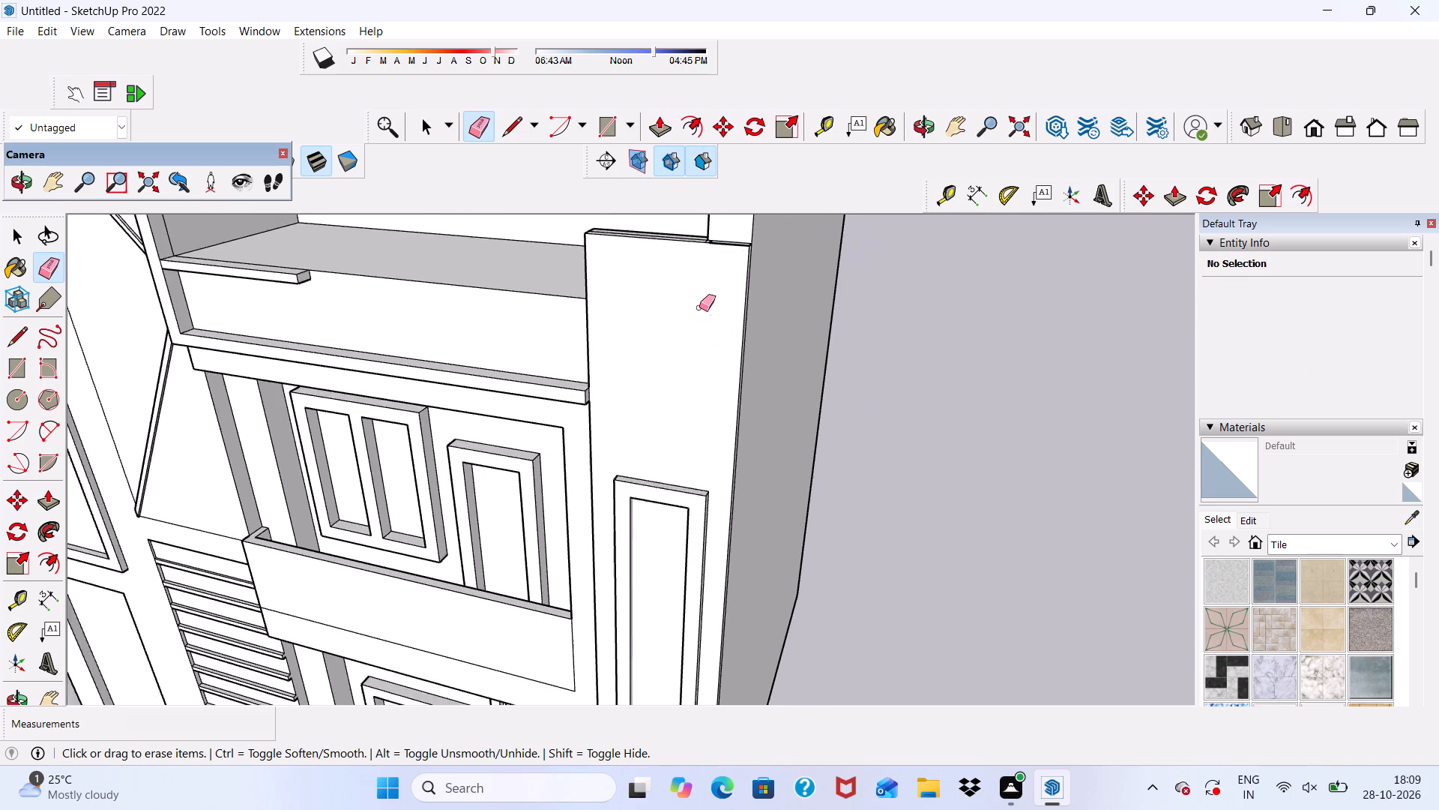
Pull the recessed face in the open gap at the corner wall's top forward 3" to sit flush with the wall front.
{"action": "scroll", "coordinate": [699, 307], "scroll_direction": "down", "scroll_amount": 3}
{"action": "middle_click_drag", "start_coordinate": [698, 310], "coordinate": [625, 458]}
{"action": "scroll", "coordinate": [643, 433], "scroll_direction": "up", "scroll_amount": 2}
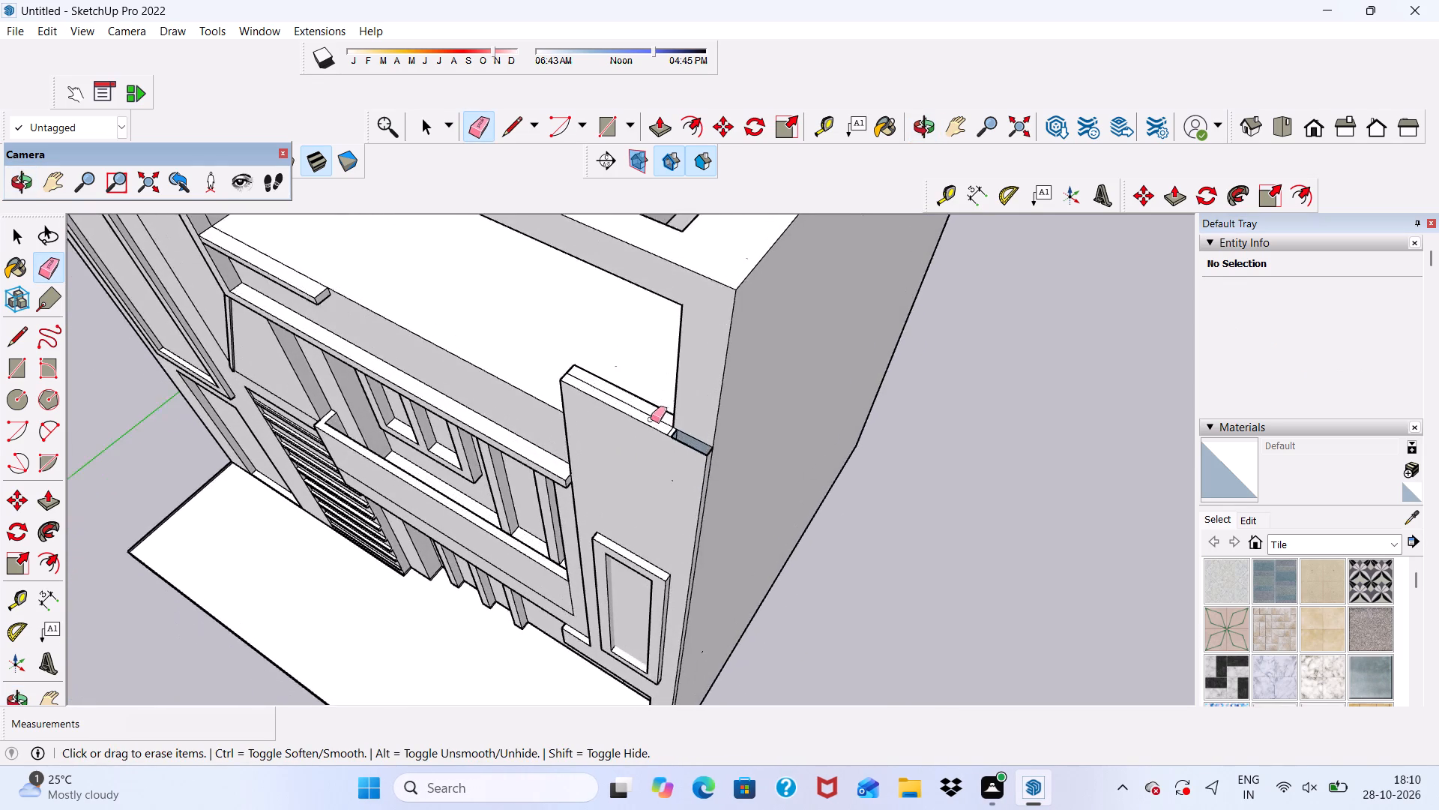
{"action": "scroll", "coordinate": [651, 419], "scroll_direction": "up", "scroll_amount": 6}
{"action": "left_click", "coordinate": [636, 413]}
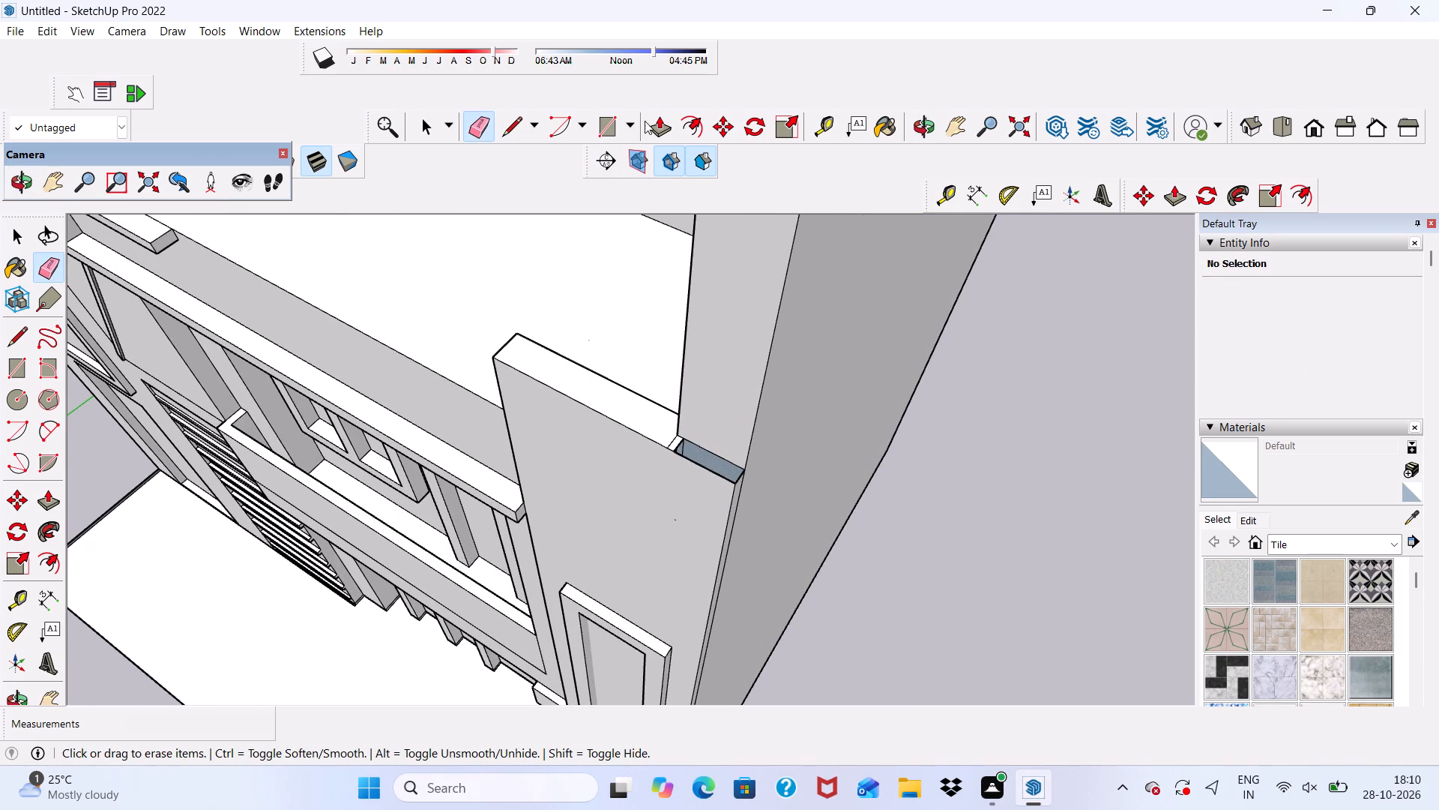
{"action": "left_click", "coordinate": [654, 116]}
{"action": "scroll", "coordinate": [687, 495], "scroll_direction": "up", "scroll_amount": 7}
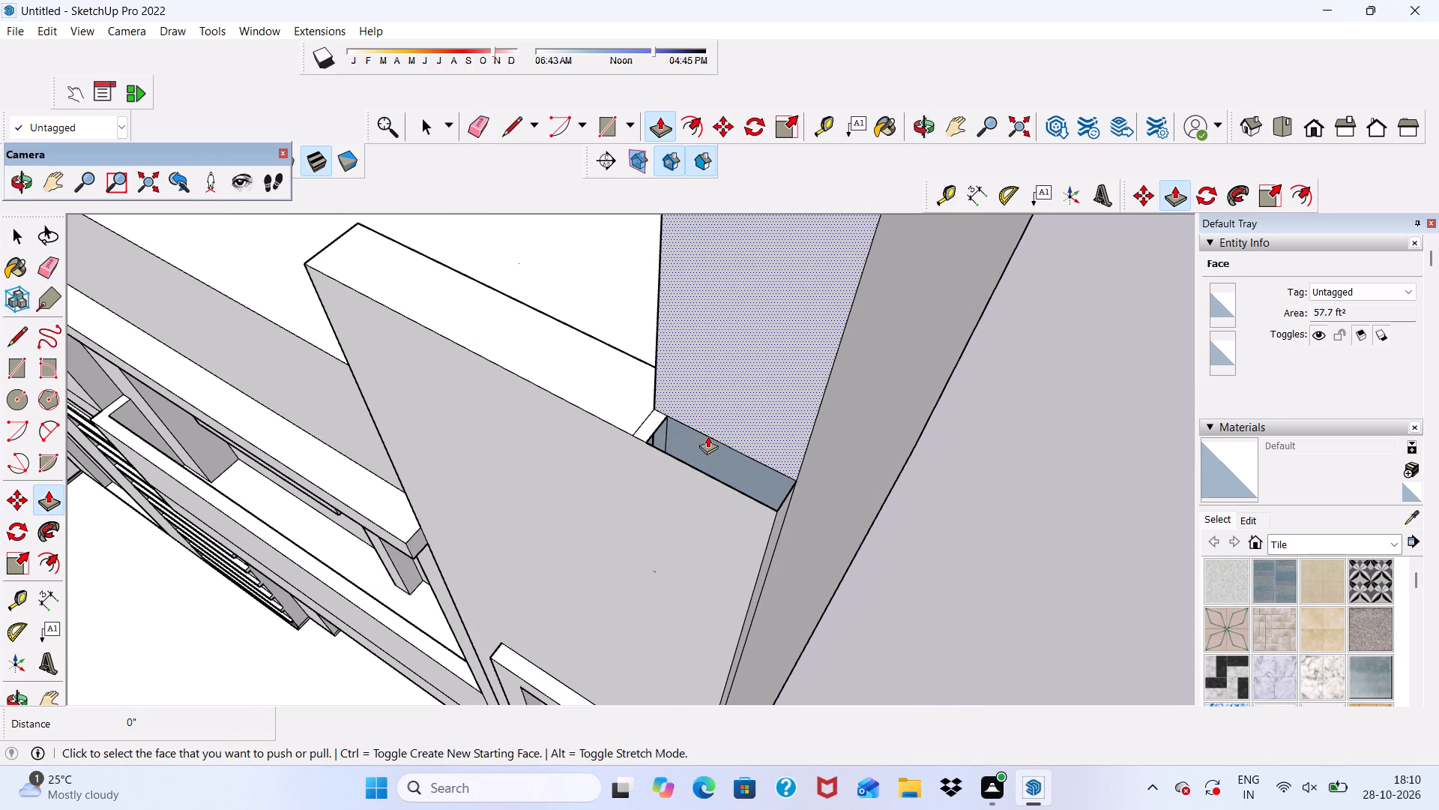
{"action": "left_click", "coordinate": [708, 436]}
{"action": "scroll", "coordinate": [708, 445], "scroll_direction": "up", "scroll_amount": 2}
{"action": "left_click", "coordinate": [708, 445]}
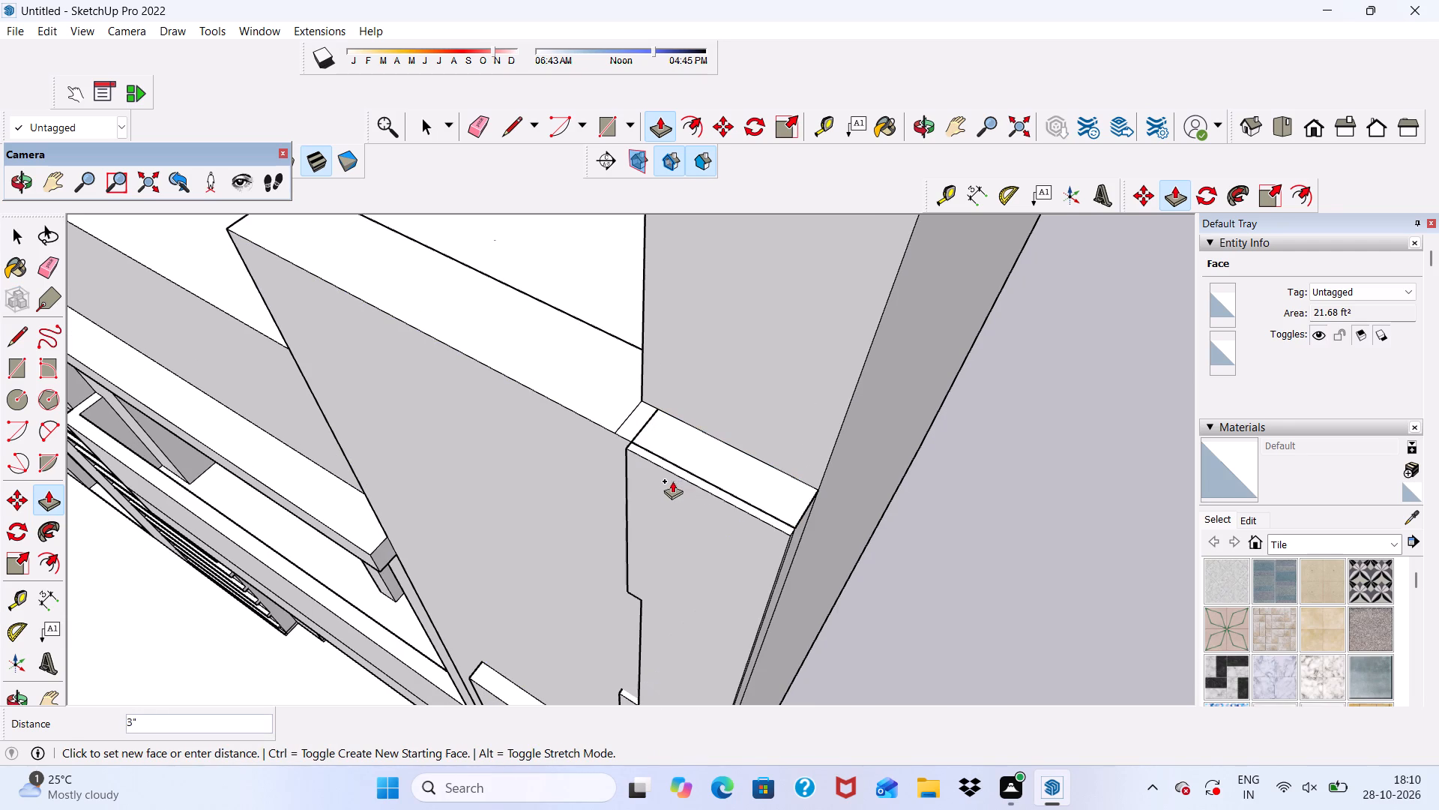
{"action": "left_click", "coordinate": [616, 448]}
Erase the stepped seam line on the upper wall front and the seam lines across the wall's top.
{"action": "scroll", "coordinate": [604, 453], "scroll_direction": "down", "scroll_amount": 1}
{"action": "middle_click_drag", "start_coordinate": [604, 453], "coordinate": [879, 315]}
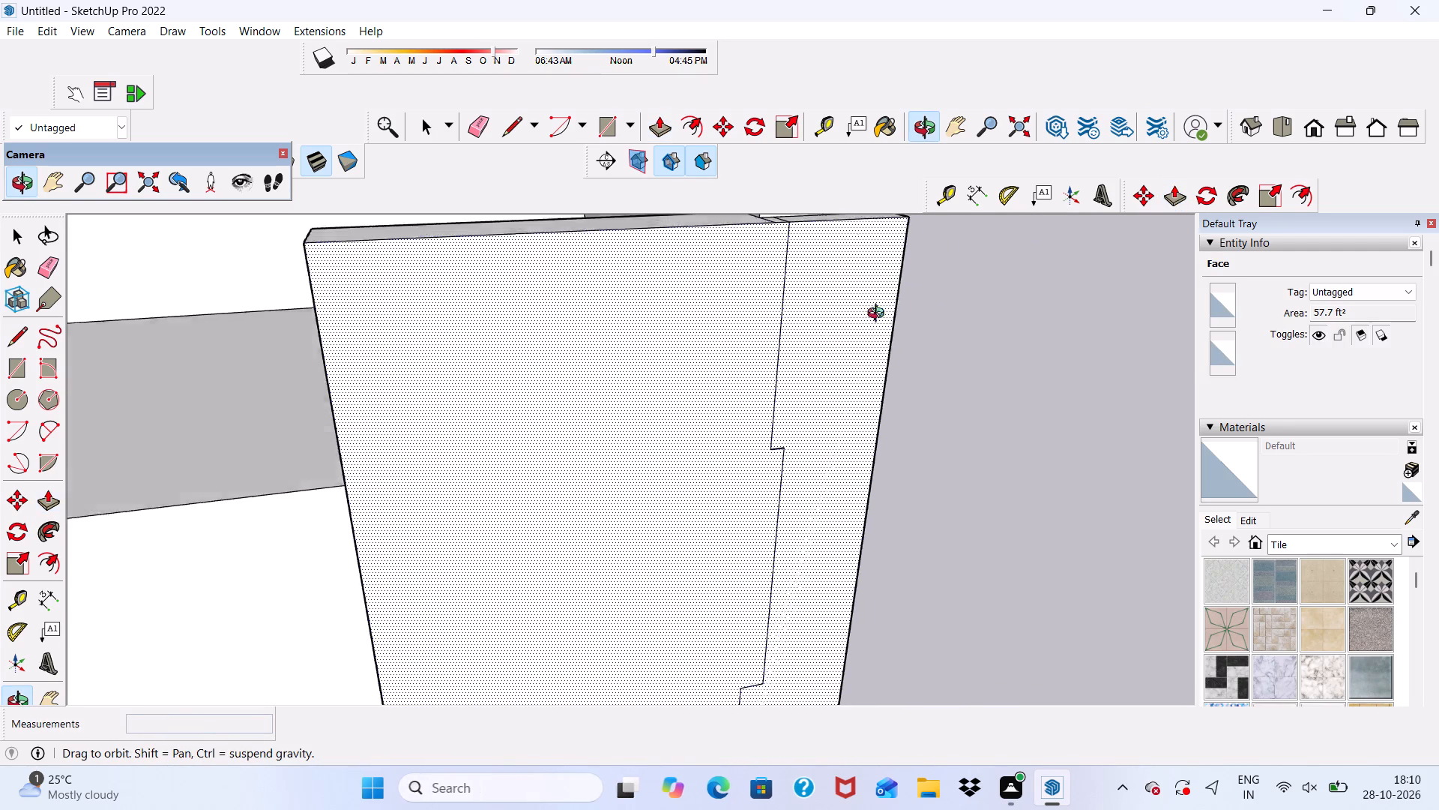
{"action": "middle_click_drag", "start_coordinate": [879, 315], "coordinate": [880, 328]}
{"action": "left_click", "coordinate": [474, 119]}
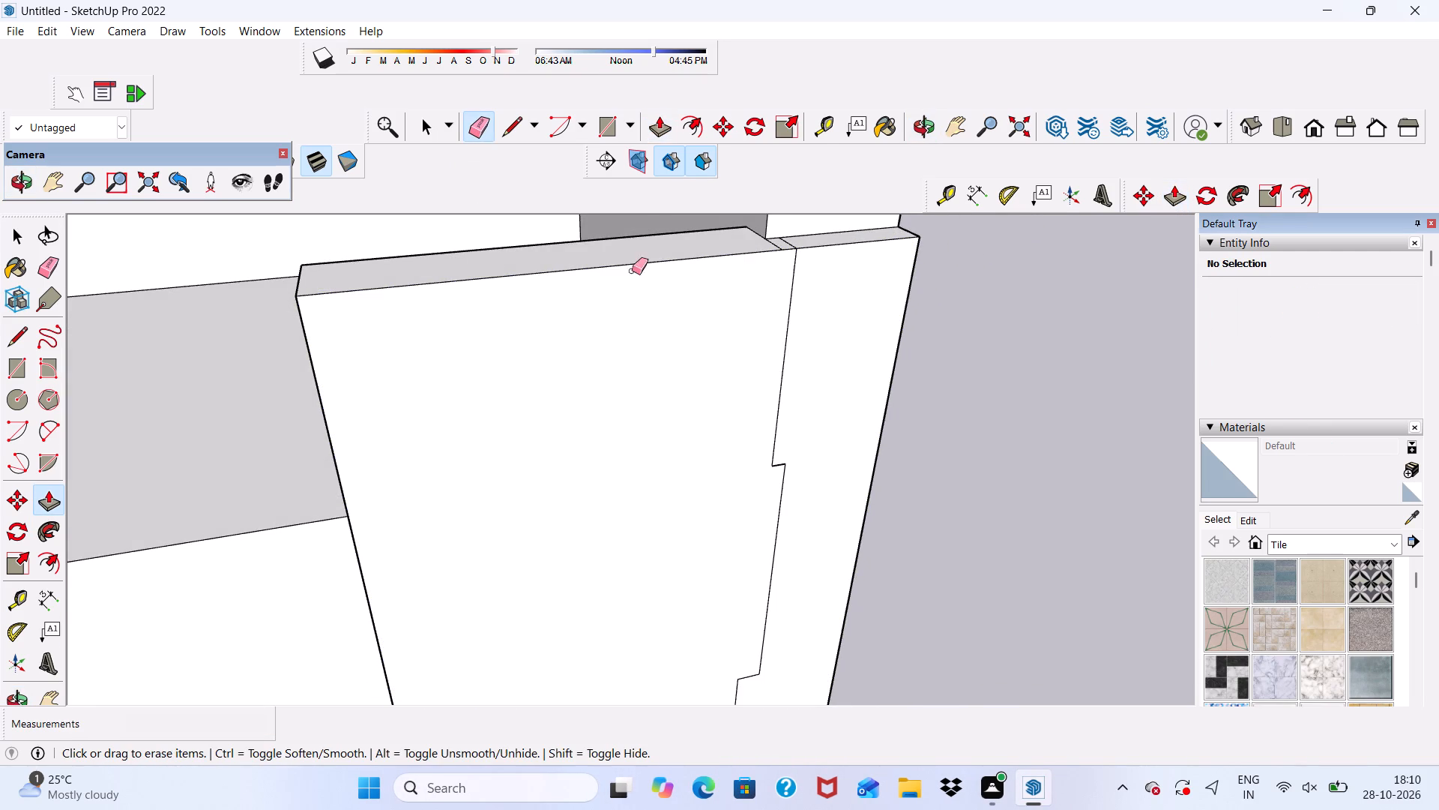
{"action": "left_click_drag", "start_coordinate": [778, 372], "coordinate": [790, 501]}
{"action": "middle_click_drag", "start_coordinate": [779, 404], "coordinate": [771, 522]}
{"action": "scroll", "coordinate": [746, 374], "scroll_direction": "up", "scroll_amount": 2}
{"action": "left_click_drag", "start_coordinate": [788, 328], "coordinate": [821, 313]}
{"action": "scroll", "coordinate": [800, 334], "scroll_direction": "down", "scroll_amount": 2}
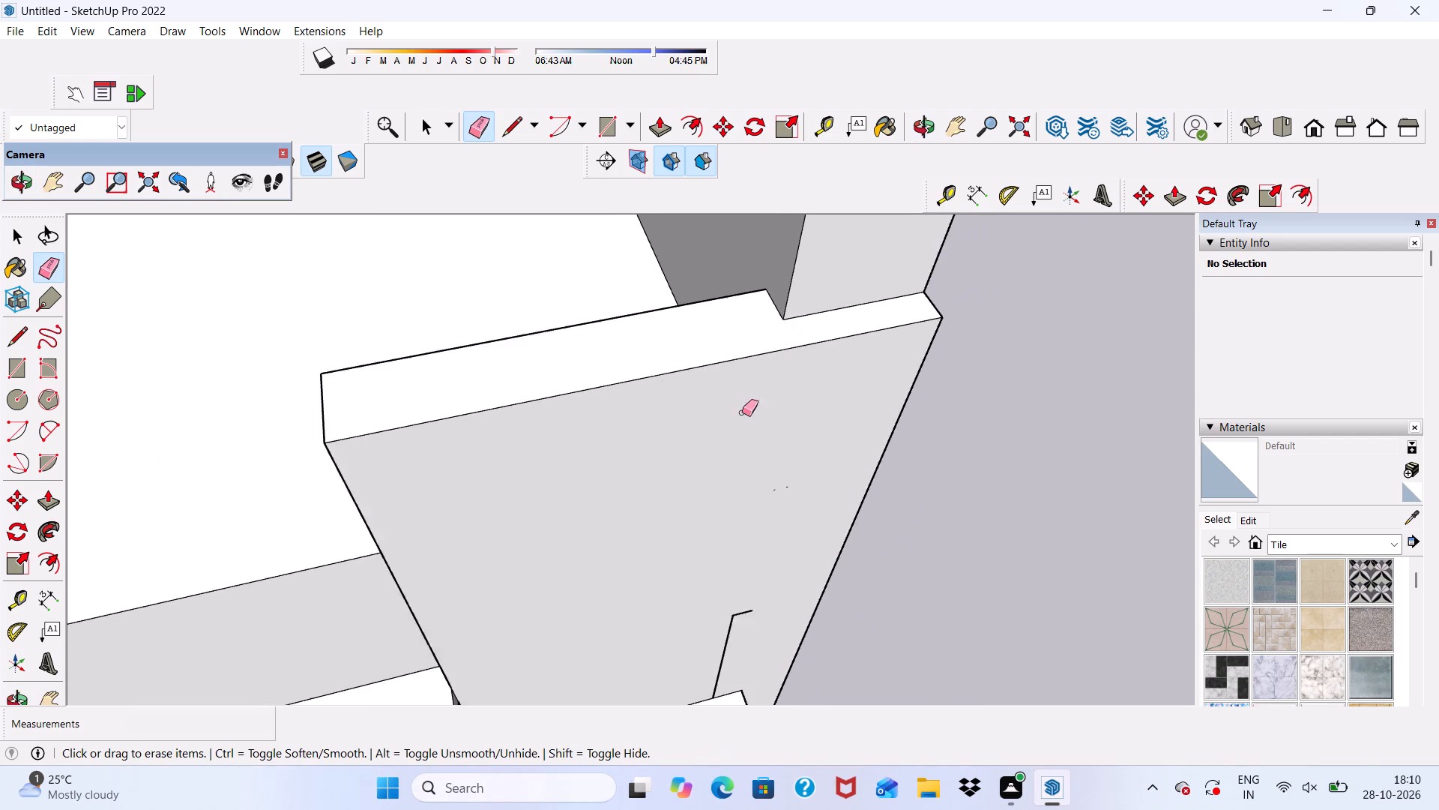
Erase the leftover vertical and short horizontal seam edges on the wall front above the framed panel.
{"action": "scroll", "coordinate": [742, 412], "scroll_direction": "down", "scroll_amount": 6}
{"action": "middle_click_drag", "start_coordinate": [734, 481], "coordinate": [711, 309]}
{"action": "scroll", "coordinate": [709, 319], "scroll_direction": "up", "scroll_amount": 1}
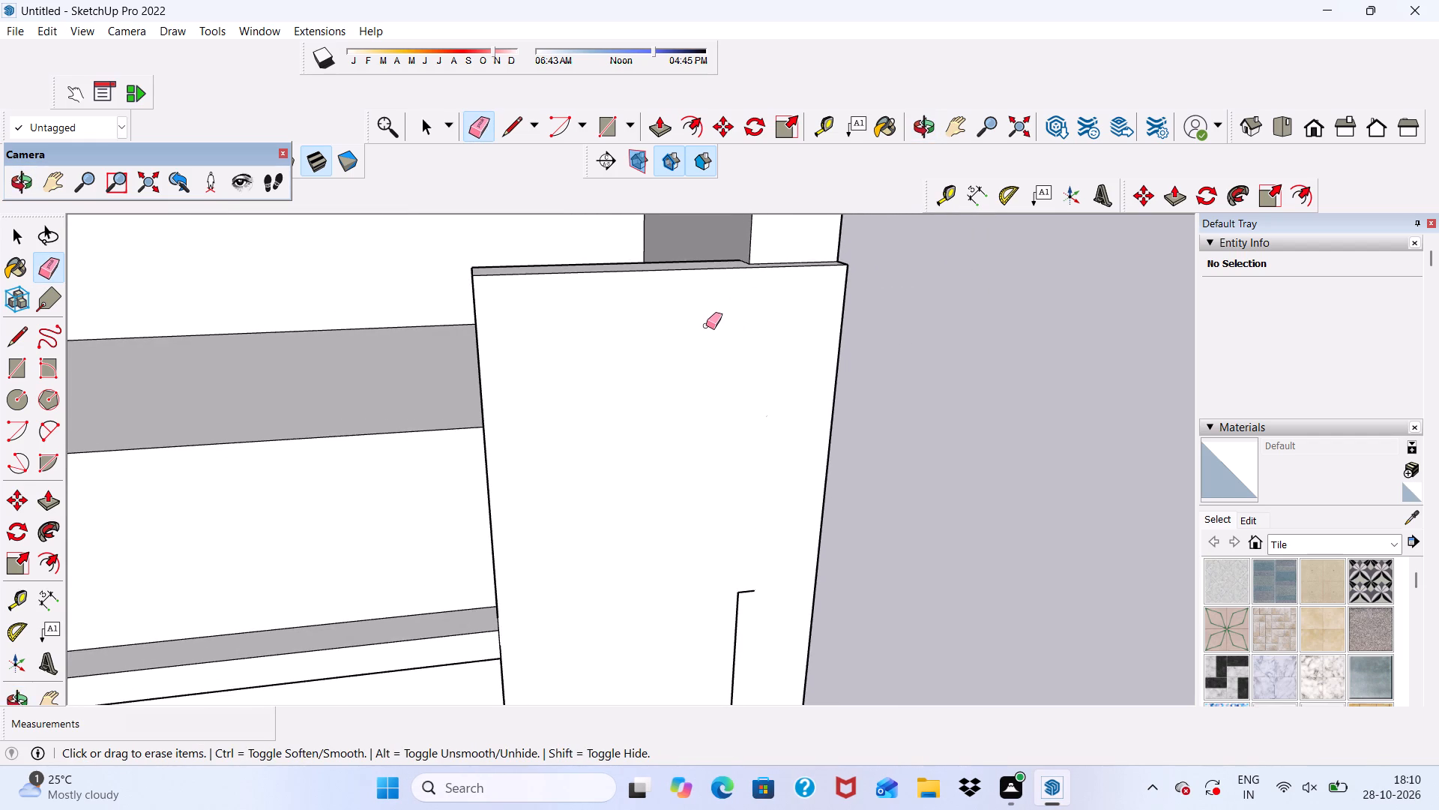
{"action": "scroll", "coordinate": [704, 328], "scroll_direction": "down", "scroll_amount": 4}
{"action": "scroll", "coordinate": [744, 573], "scroll_direction": "up", "scroll_amount": 2}
{"action": "left_click_drag", "start_coordinate": [730, 520], "coordinate": [727, 531]}
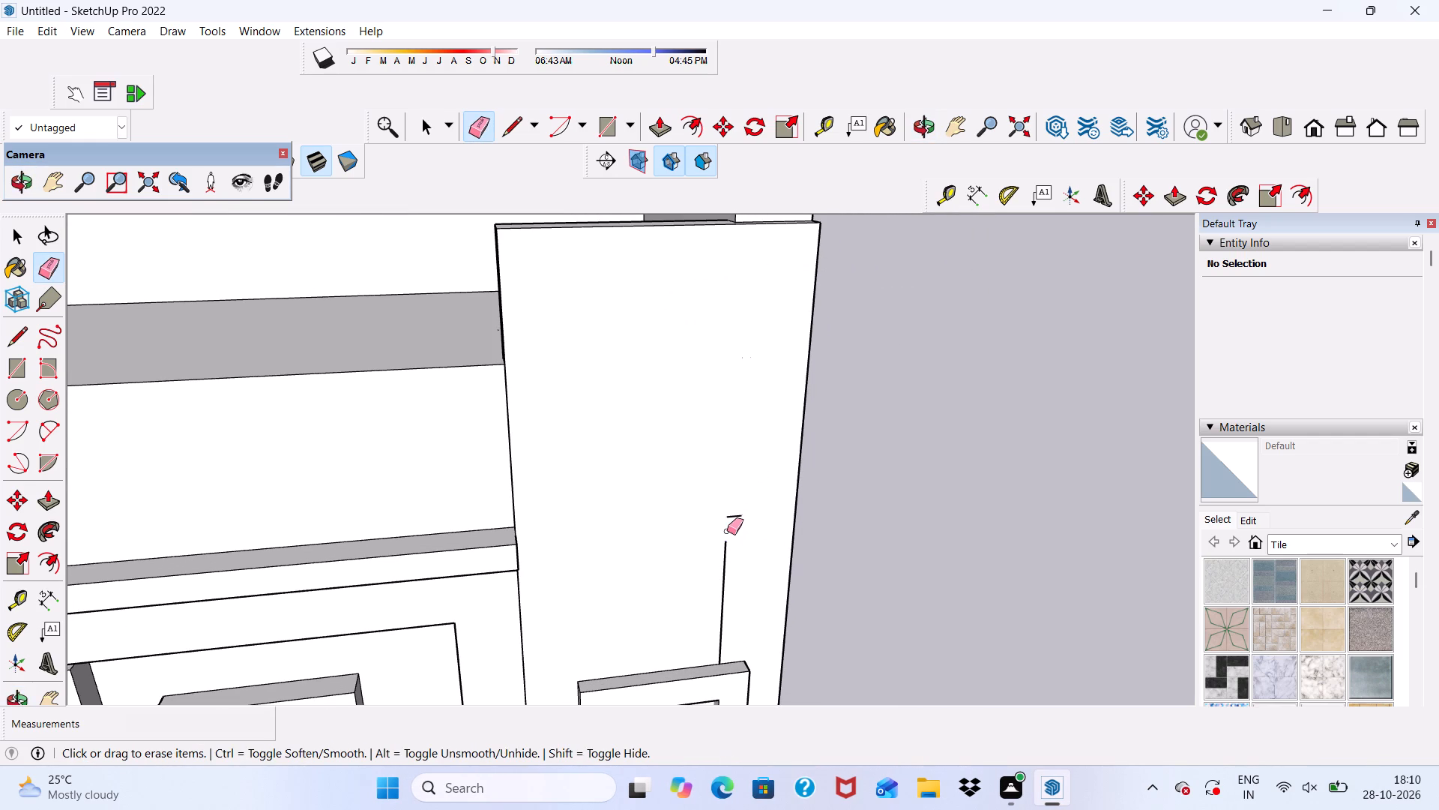
{"action": "left_click", "coordinate": [732, 520]}
{"action": "left_click", "coordinate": [737, 511]}
{"action": "left_click", "coordinate": [737, 514]}
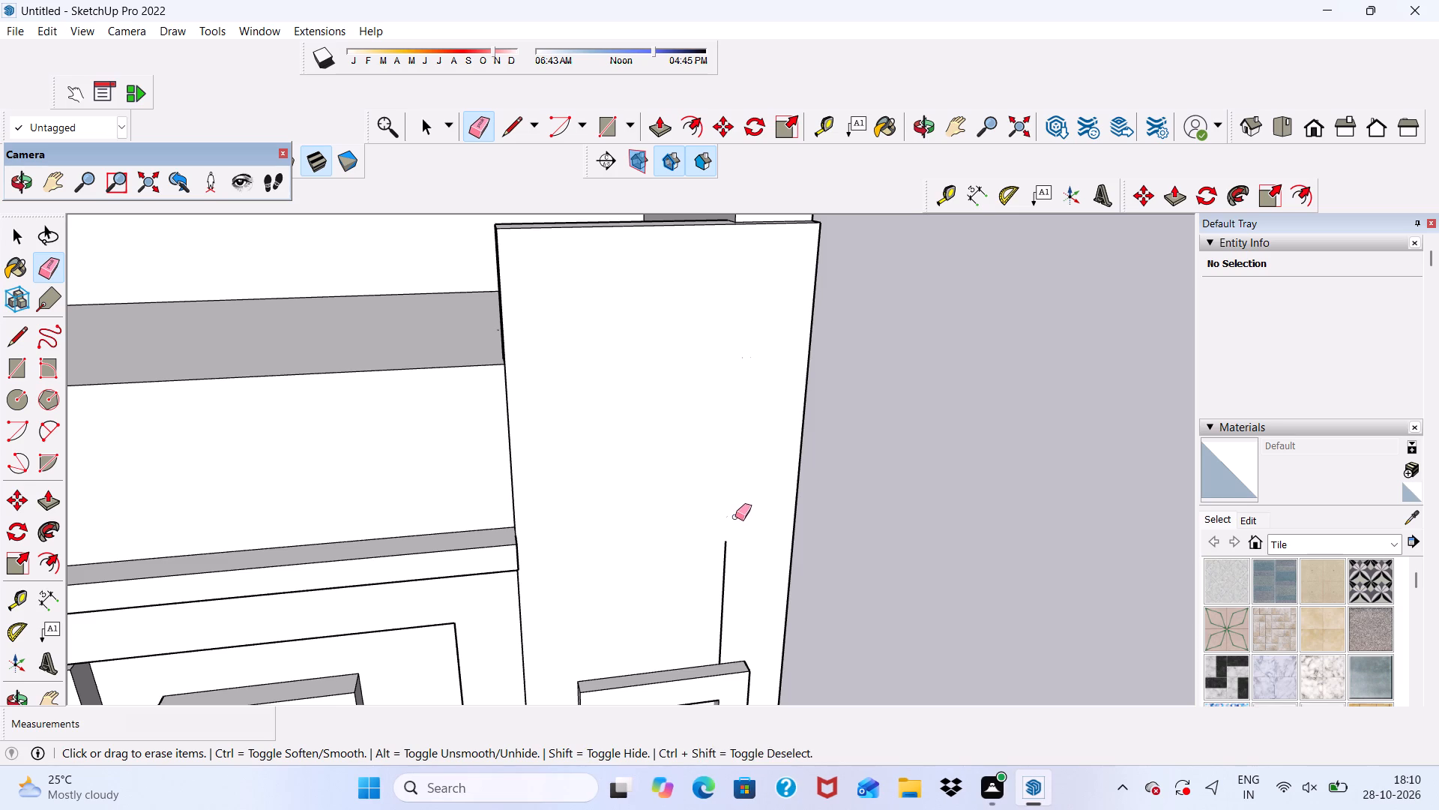
{"action": "left_click_drag", "start_coordinate": [705, 570], "coordinate": [734, 580]}
{"action": "scroll", "coordinate": [651, 384], "scroll_direction": "down", "scroll_amount": 4}
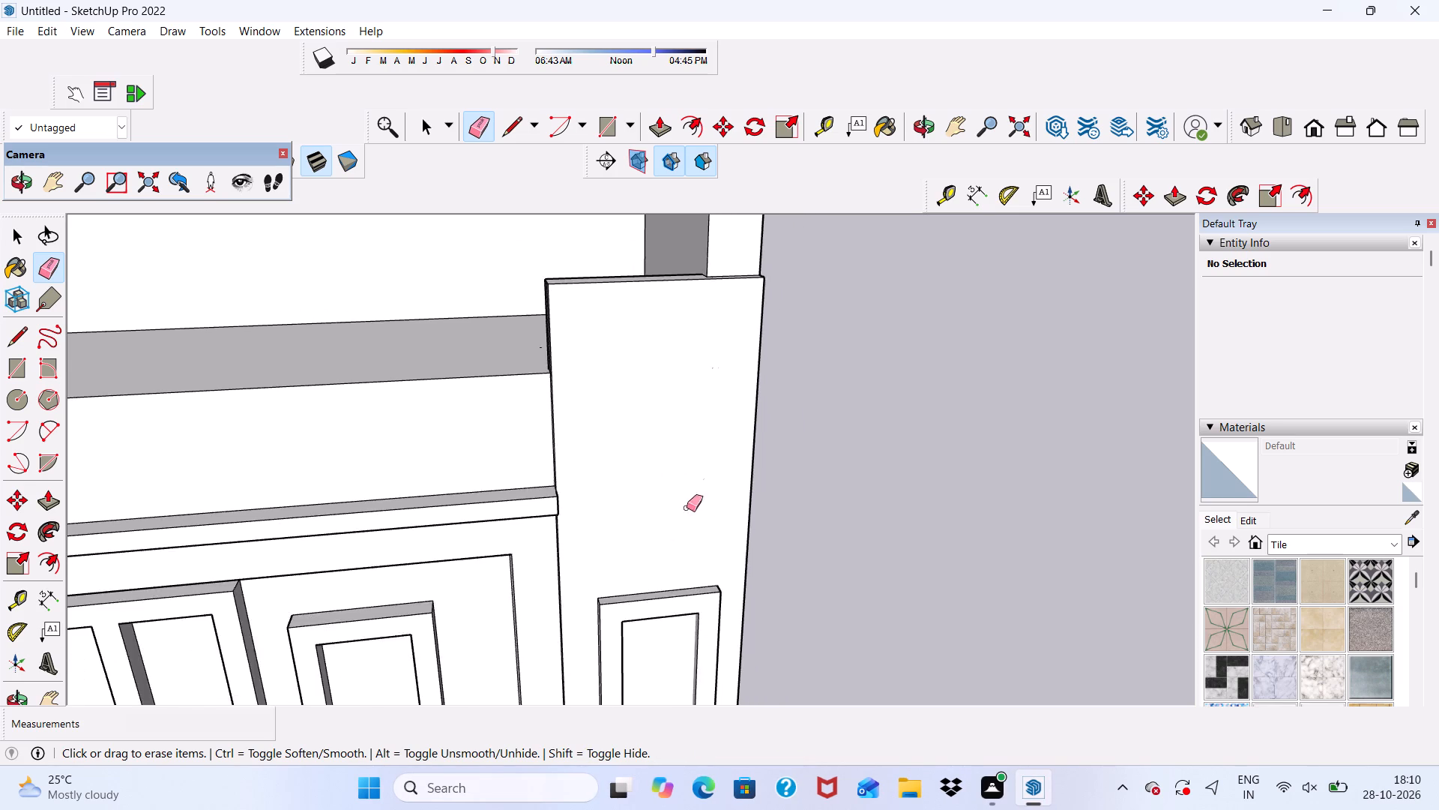
{"action": "scroll", "coordinate": [687, 508], "scroll_direction": "down", "scroll_amount": 2}
{"action": "middle_click_drag", "start_coordinate": [687, 508], "coordinate": [758, 460]}
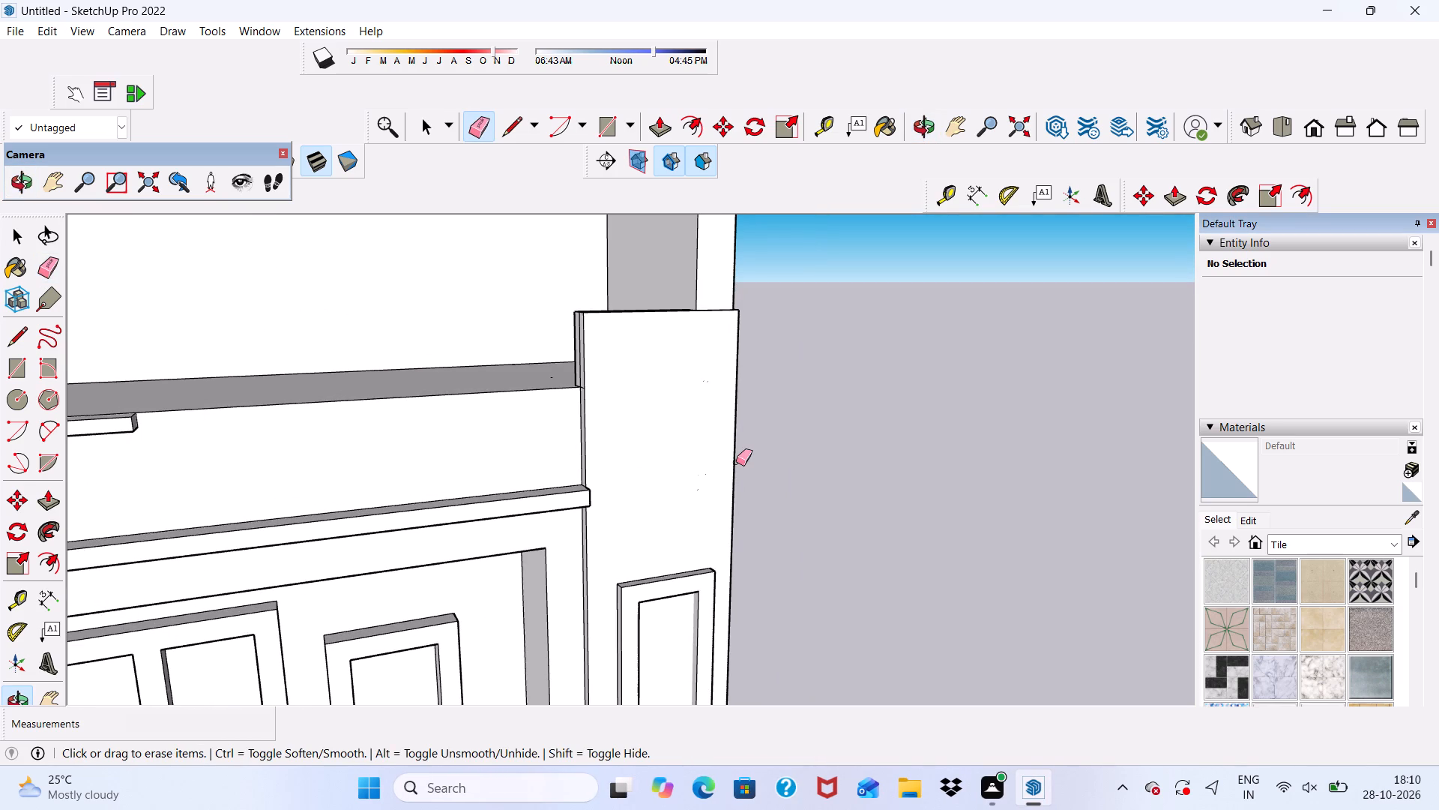
{"action": "key", "text": "space"}
Examine the whole front facade, from the roof pergola down to the stairs and the base of the ground-floor walls.
{"action": "scroll", "coordinate": [731, 460], "scroll_direction": "down", "scroll_amount": 8}
{"action": "middle_click_drag", "start_coordinate": [797, 495], "coordinate": [650, 316]}
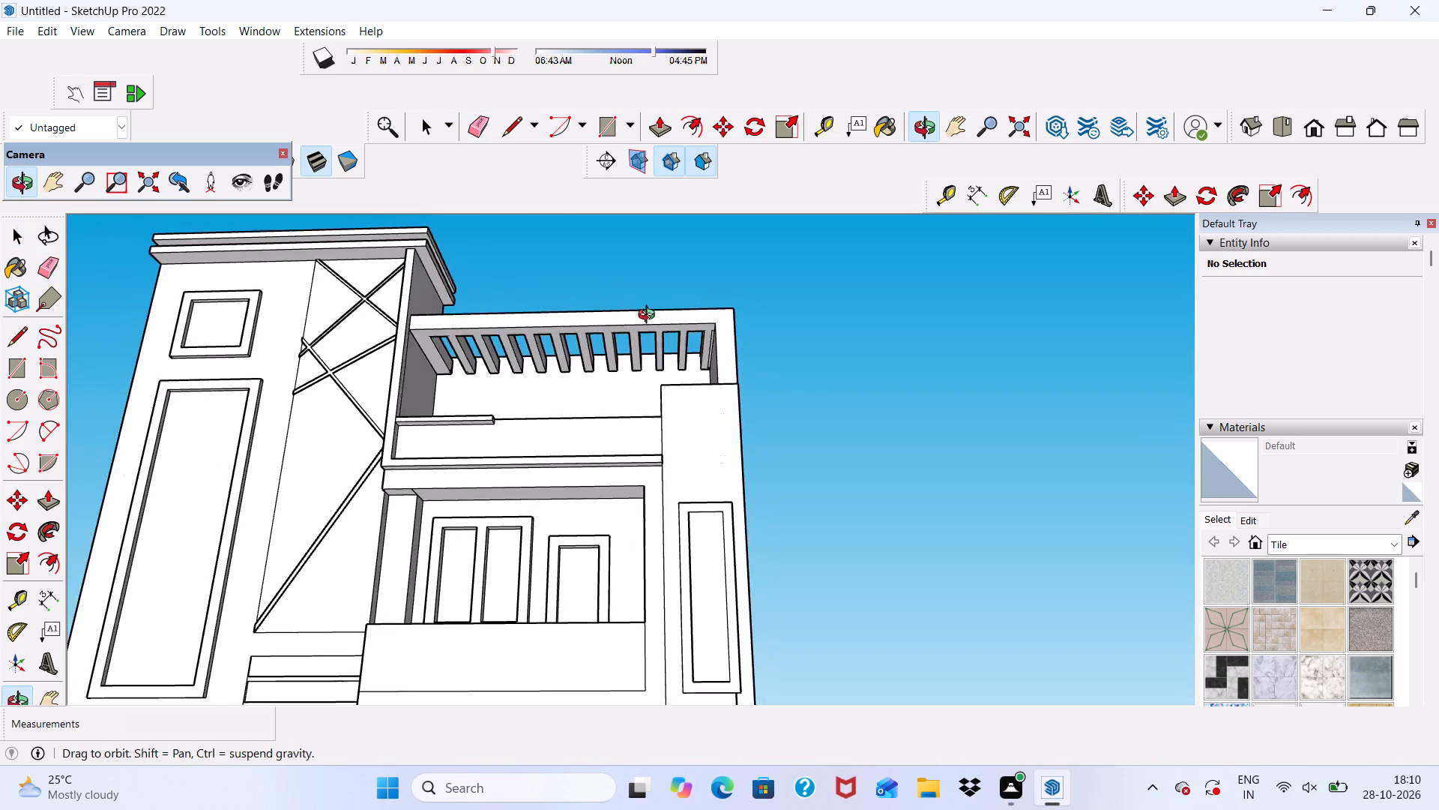
{"action": "middle_click_drag", "start_coordinate": [650, 316], "coordinate": [639, 445]}
{"action": "scroll", "coordinate": [635, 445], "scroll_direction": "up", "scroll_amount": 1}
{"action": "scroll", "coordinate": [626, 448], "scroll_direction": "down", "scroll_amount": 4}
{"action": "middle_click_drag", "start_coordinate": [633, 510], "coordinate": [620, 442]}
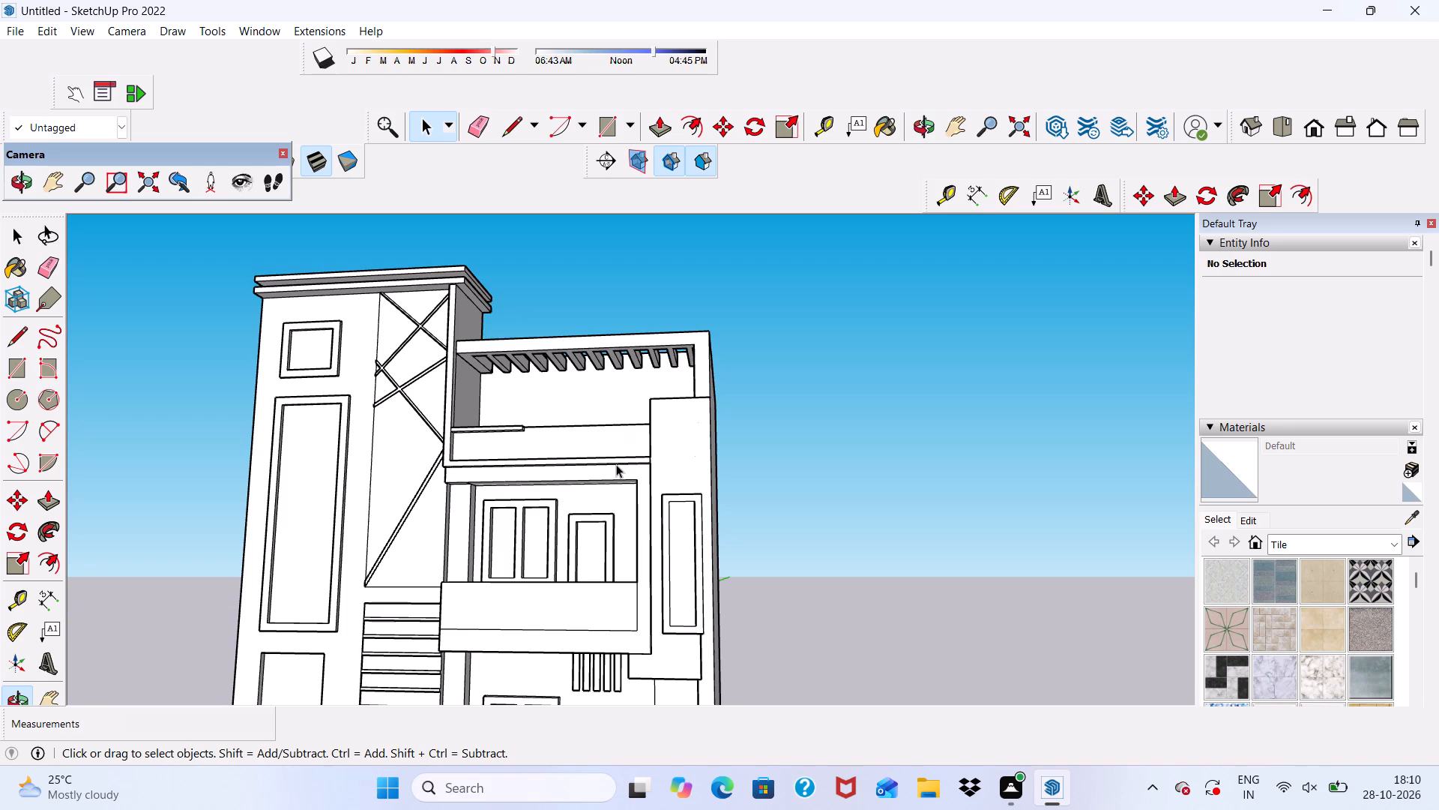
{"action": "scroll", "coordinate": [619, 463], "scroll_direction": "up", "scroll_amount": 1}
{"action": "scroll", "coordinate": [630, 457], "scroll_direction": "down", "scroll_amount": 13}
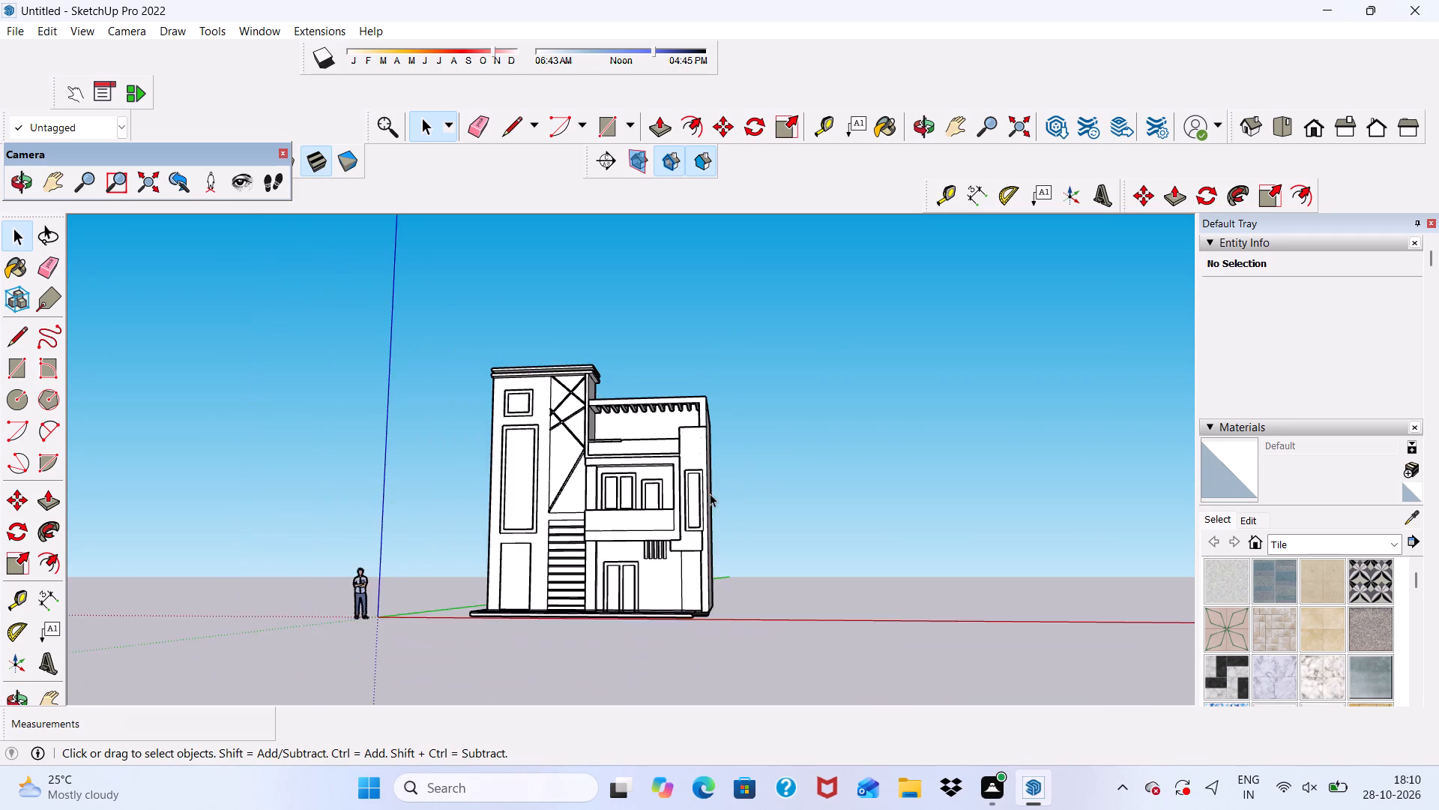
{"action": "scroll", "coordinate": [714, 481], "scroll_direction": "down", "scroll_amount": 1}
{"action": "middle_click_drag", "start_coordinate": [717, 484], "coordinate": [674, 590]}
{"action": "scroll", "coordinate": [610, 599], "scroll_direction": "up", "scroll_amount": 7}
{"action": "scroll", "coordinate": [561, 545], "scroll_direction": "up", "scroll_amount": 2}
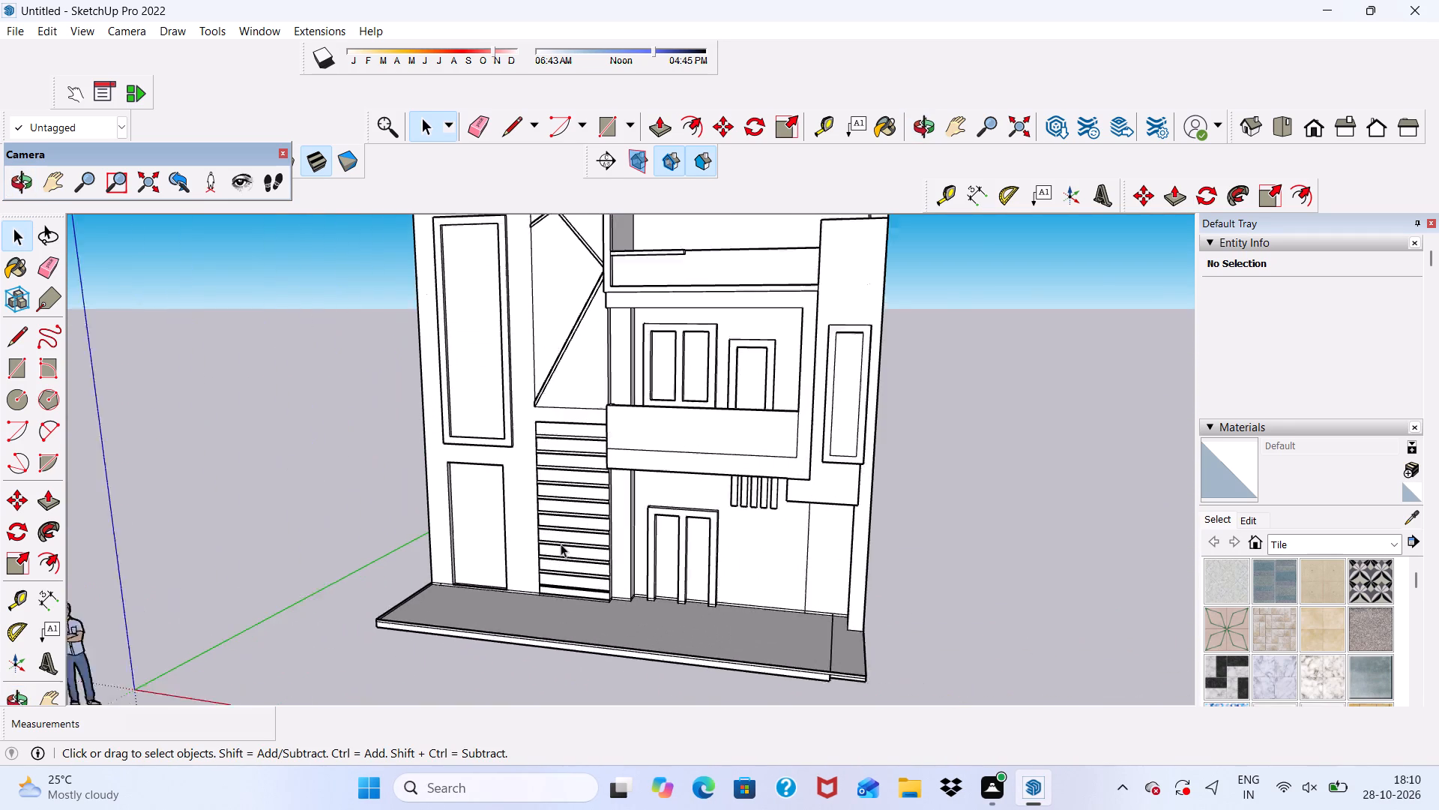
{"action": "scroll", "coordinate": [561, 544], "scroll_direction": "up", "scroll_amount": 10}
{"action": "scroll", "coordinate": [555, 512], "scroll_direction": "down", "scroll_amount": 3}
{"action": "middle_click_drag", "start_coordinate": [568, 511], "coordinate": [590, 523]}
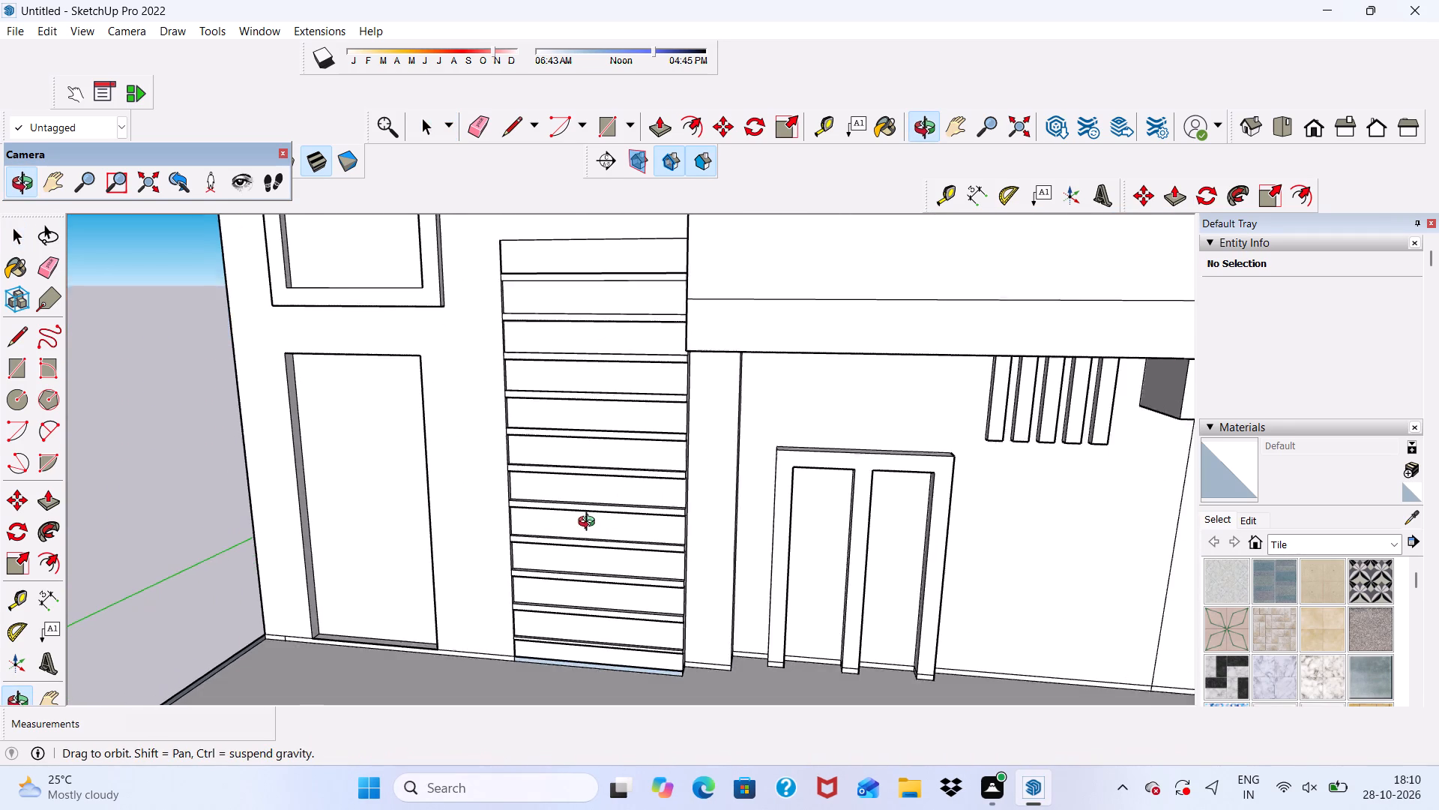
{"action": "middle_click_drag", "start_coordinate": [590, 523], "coordinate": [582, 530]}
{"action": "scroll", "coordinate": [583, 501], "scroll_direction": "down", "scroll_amount": 4}
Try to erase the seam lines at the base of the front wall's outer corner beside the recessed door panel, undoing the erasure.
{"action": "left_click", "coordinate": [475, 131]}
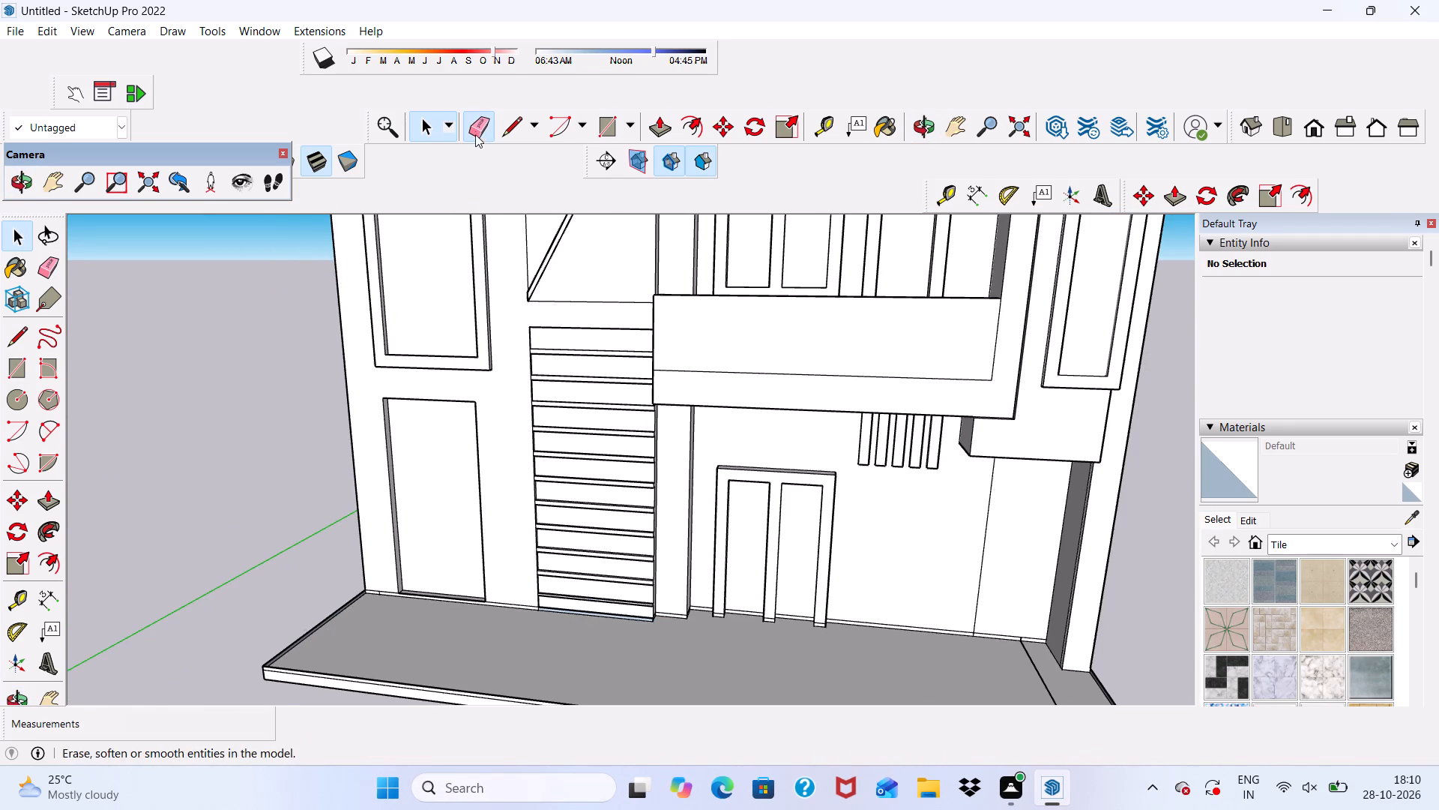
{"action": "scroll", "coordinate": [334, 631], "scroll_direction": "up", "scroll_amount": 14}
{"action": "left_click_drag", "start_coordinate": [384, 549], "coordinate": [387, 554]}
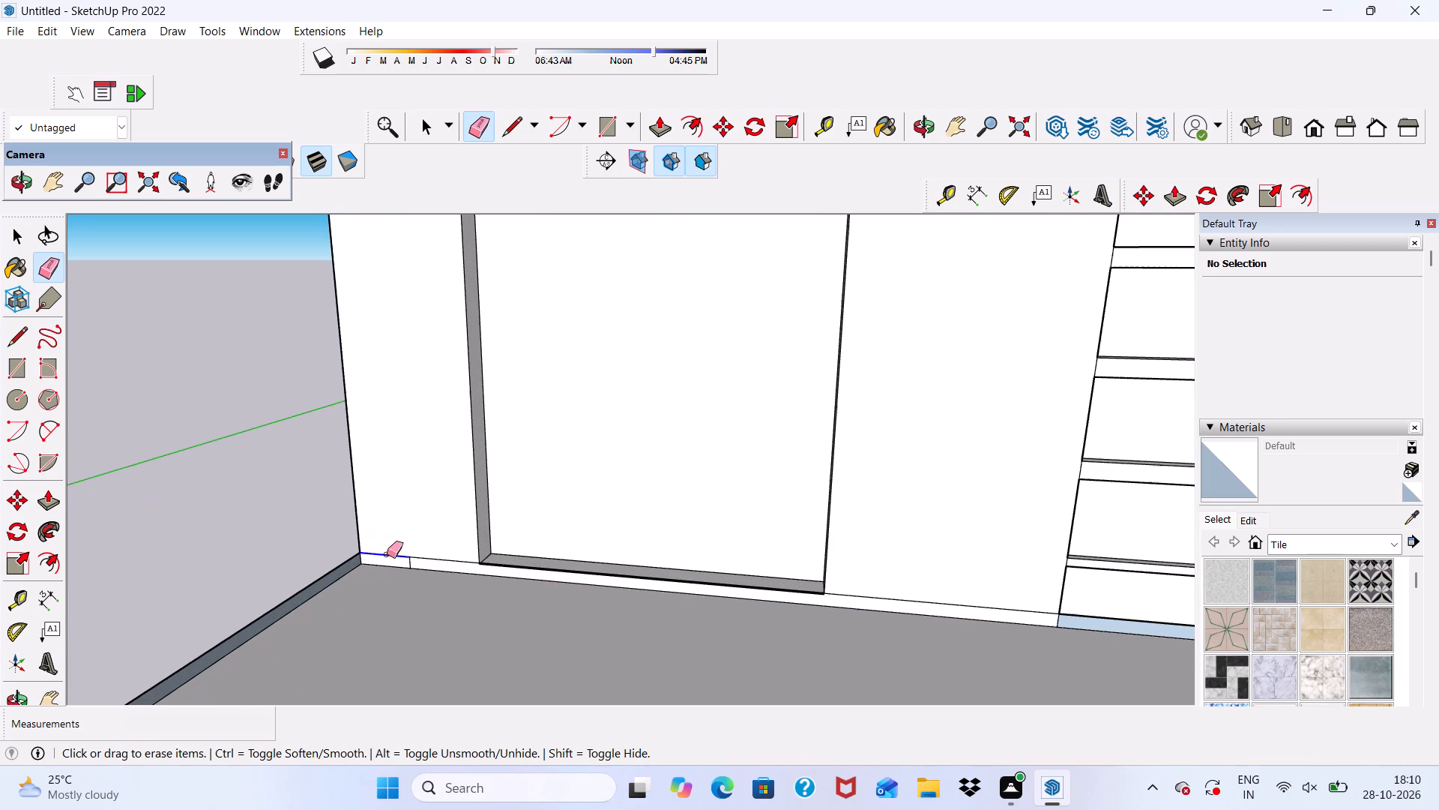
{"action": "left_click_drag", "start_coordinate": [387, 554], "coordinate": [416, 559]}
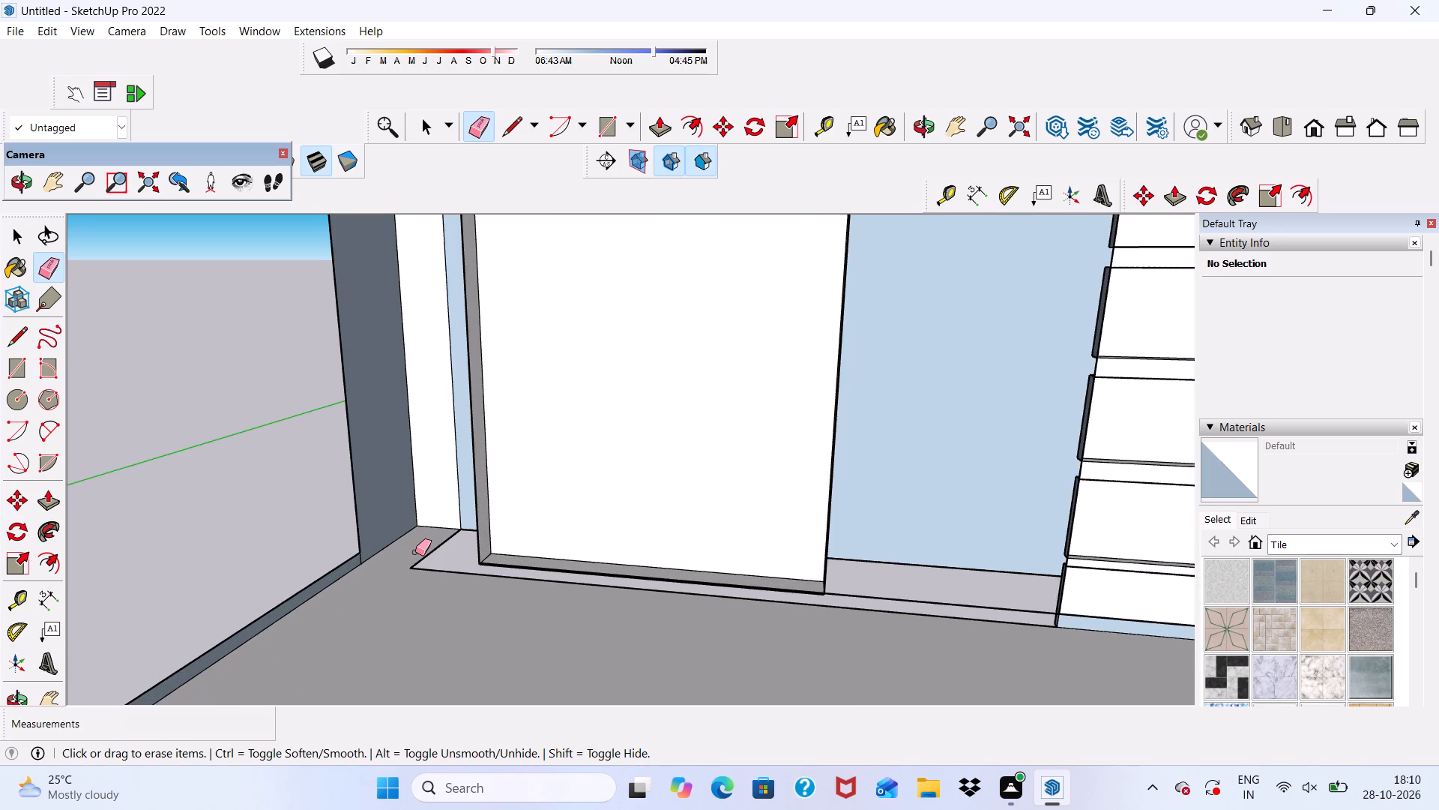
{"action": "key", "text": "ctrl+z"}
Erase the short vertical and horizontal seam lines at the wall base between the outer corner and the recessed door panel.
{"action": "scroll", "coordinate": [411, 561], "scroll_direction": "up", "scroll_amount": 4, "text": "ctrl"}
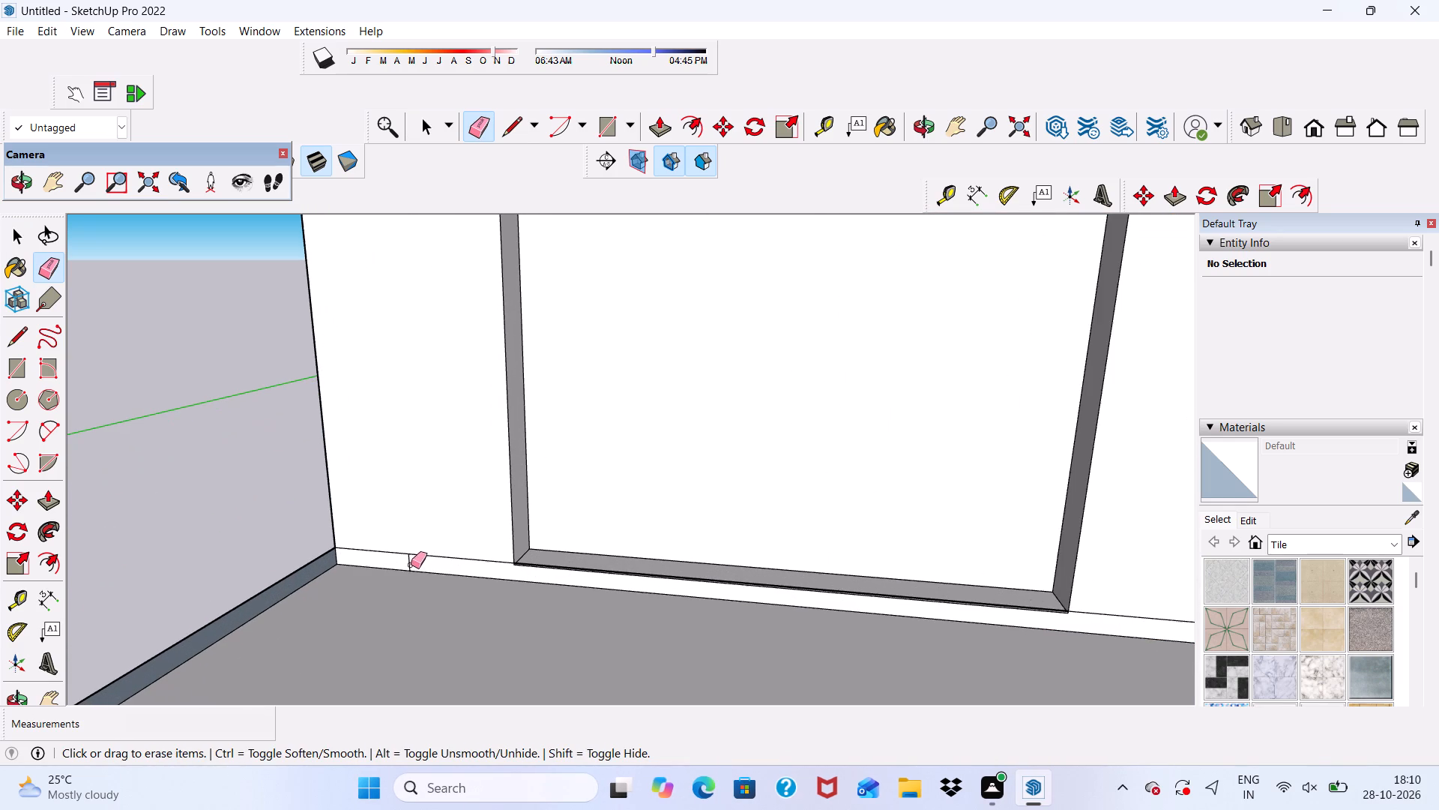
{"action": "left_click_drag", "start_coordinate": [411, 553], "coordinate": [414, 560]}
{"action": "left_click_drag", "start_coordinate": [400, 564], "coordinate": [411, 557]}
{"action": "left_click", "coordinate": [400, 551]}
{"action": "scroll", "coordinate": [307, 571], "scroll_direction": "up", "scroll_amount": 2}
{"action": "left_click_drag", "start_coordinate": [306, 570], "coordinate": [314, 558]}
{"action": "scroll", "coordinate": [314, 558], "scroll_direction": "down", "scroll_amount": 7}
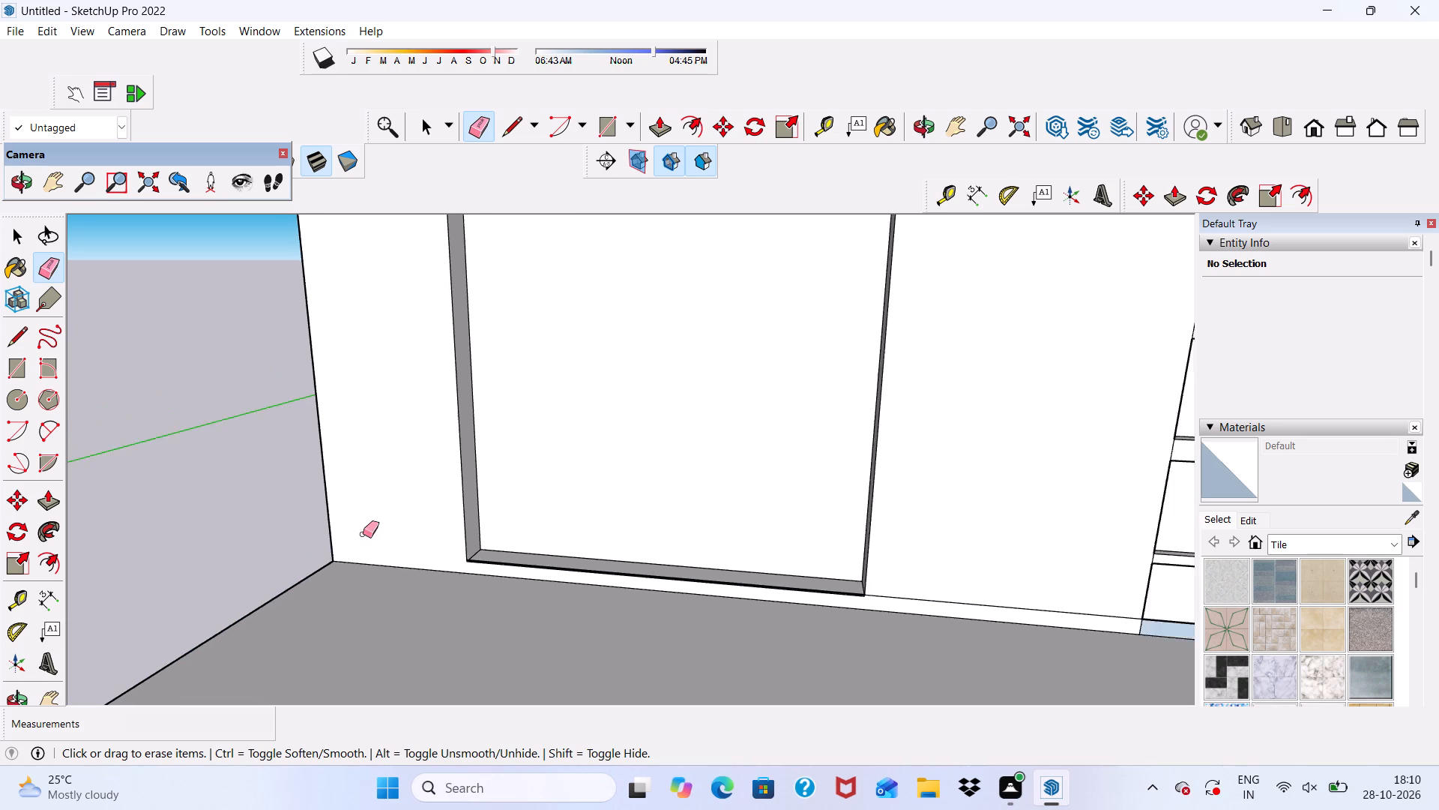
Erase the lengthwise seam edges and short corner edge on the front and side faces of the porch slab's corner section.
{"action": "scroll", "coordinate": [363, 534], "scroll_direction": "down", "scroll_amount": 12}
{"action": "scroll", "coordinate": [507, 536], "scroll_direction": "up", "scroll_amount": 5}
{"action": "scroll", "coordinate": [433, 502], "scroll_direction": "down", "scroll_amount": 11}
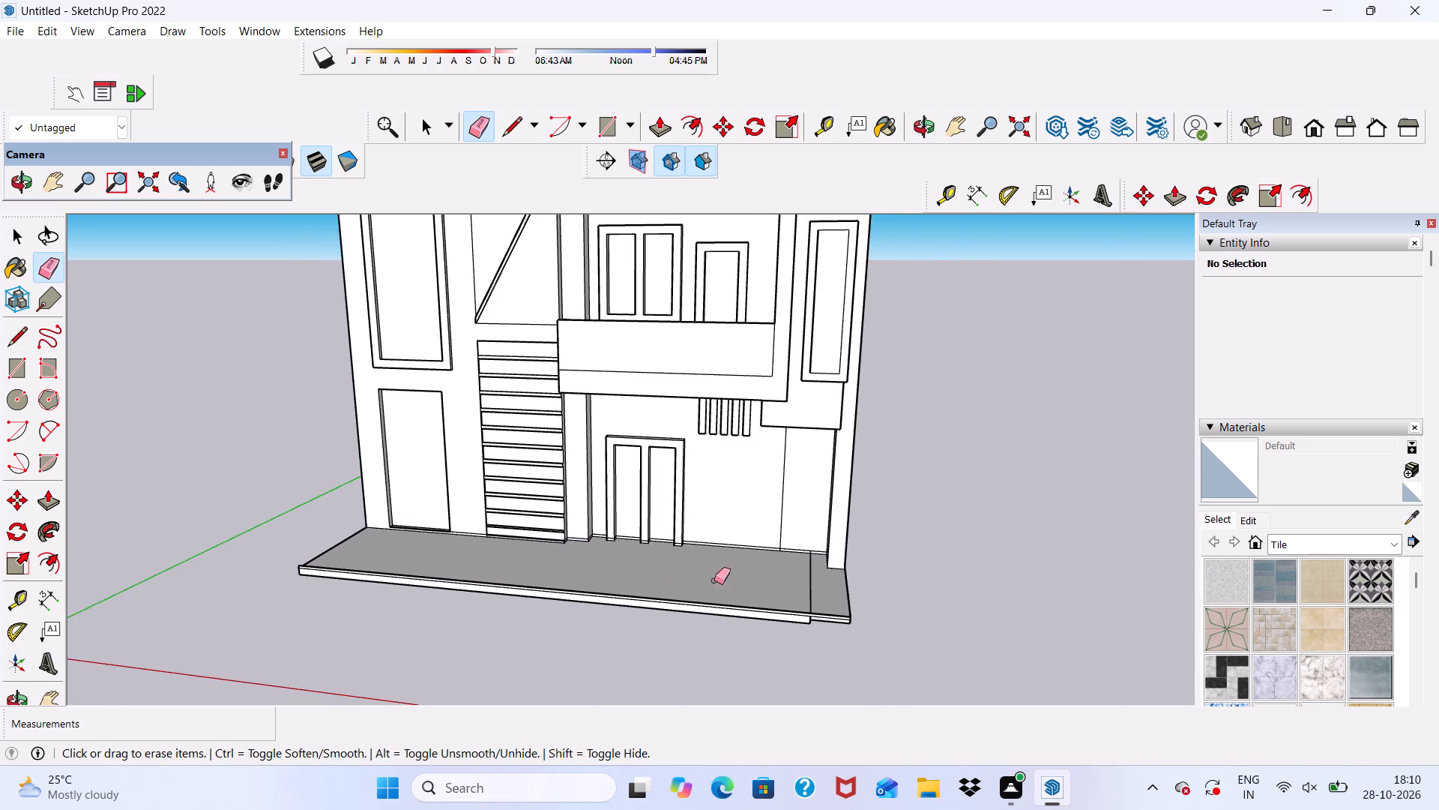
{"action": "scroll", "coordinate": [725, 577], "scroll_direction": "up", "scroll_amount": 5}
{"action": "scroll", "coordinate": [741, 565], "scroll_direction": "down", "scroll_amount": 2}
{"action": "middle_click_drag", "start_coordinate": [767, 589], "coordinate": [600, 563]}
{"action": "scroll", "coordinate": [637, 664], "scroll_direction": "up", "scroll_amount": 8}
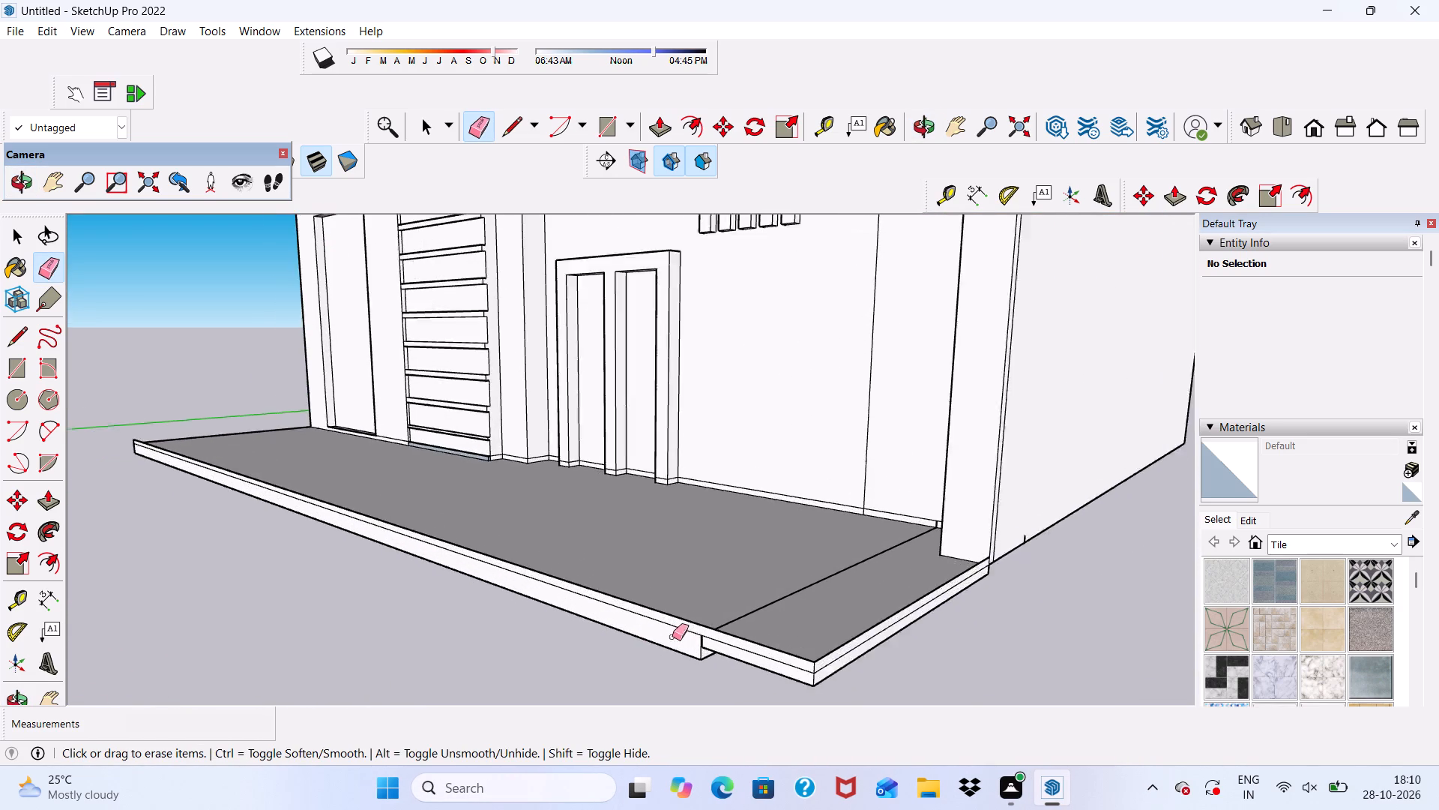
{"action": "scroll", "coordinate": [672, 637], "scroll_direction": "up", "scroll_amount": 5}
{"action": "scroll", "coordinate": [687, 615], "scroll_direction": "down", "scroll_amount": 1}
{"action": "scroll", "coordinate": [693, 612], "scroll_direction": "up", "scroll_amount": 3}
{"action": "left_click_drag", "start_coordinate": [689, 609], "coordinate": [690, 617]}
{"action": "scroll", "coordinate": [618, 580], "scroll_direction": "down", "scroll_amount": 5}
{"action": "scroll", "coordinate": [728, 595], "scroll_direction": "down", "scroll_amount": 2}
{"action": "scroll", "coordinate": [809, 642], "scroll_direction": "up", "scroll_amount": 2}
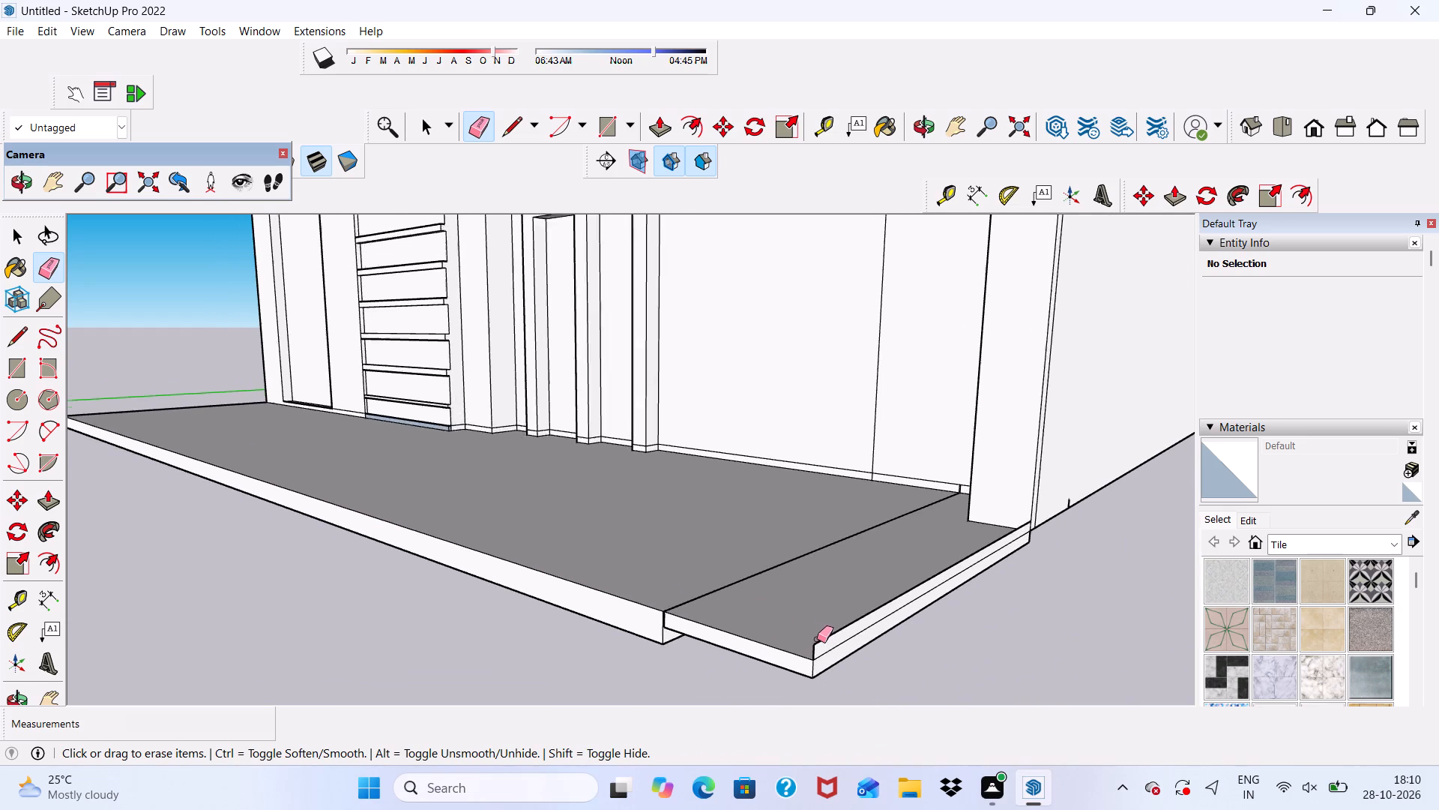
{"action": "scroll", "coordinate": [817, 639], "scroll_direction": "up", "scroll_amount": 1}
{"action": "left_click", "coordinate": [823, 644]}
{"action": "left_click_drag", "start_coordinate": [822, 643], "coordinate": [815, 645]}
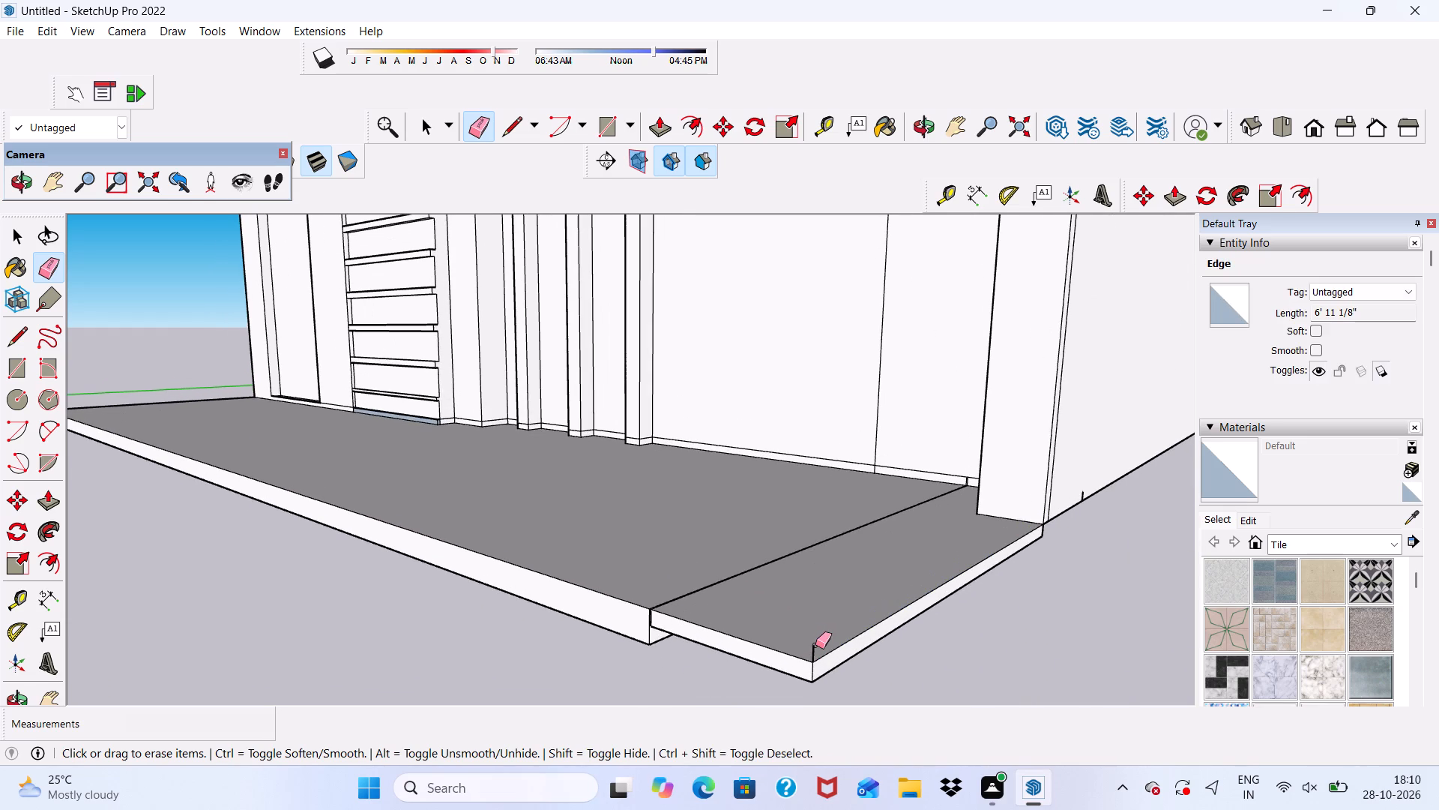
{"action": "left_click", "coordinate": [812, 650]}
Push/Pull the underside of the porch slab's corner section 2 5/8" to meet the main slab's underside.
{"action": "scroll", "coordinate": [719, 617], "scroll_direction": "down", "scroll_amount": 2}
{"action": "middle_click_drag", "start_coordinate": [715, 618], "coordinate": [812, 464]}
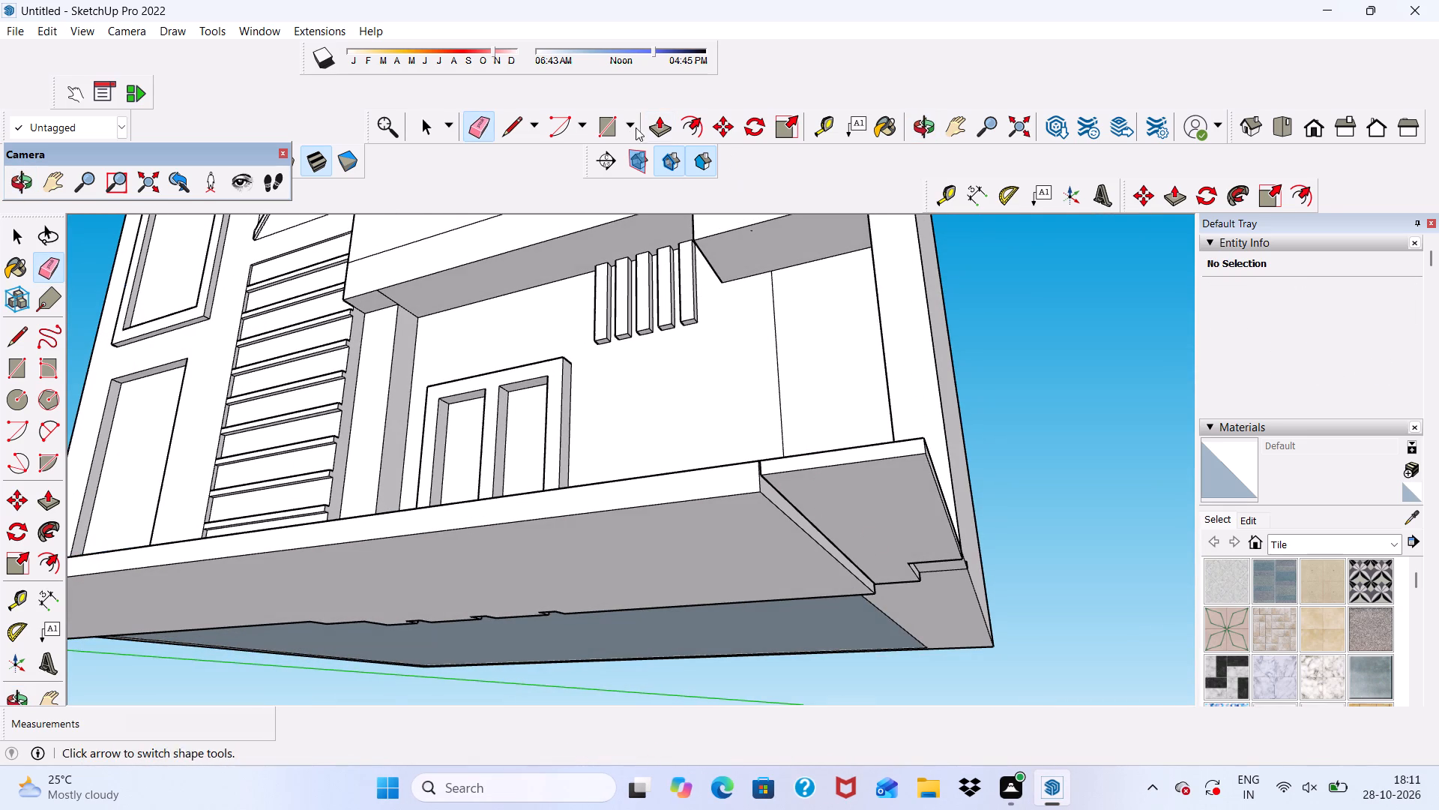
{"action": "left_click", "coordinate": [663, 128]}
{"action": "scroll", "coordinate": [744, 485], "scroll_direction": "up", "scroll_amount": 3}
{"action": "left_click", "coordinate": [832, 491]}
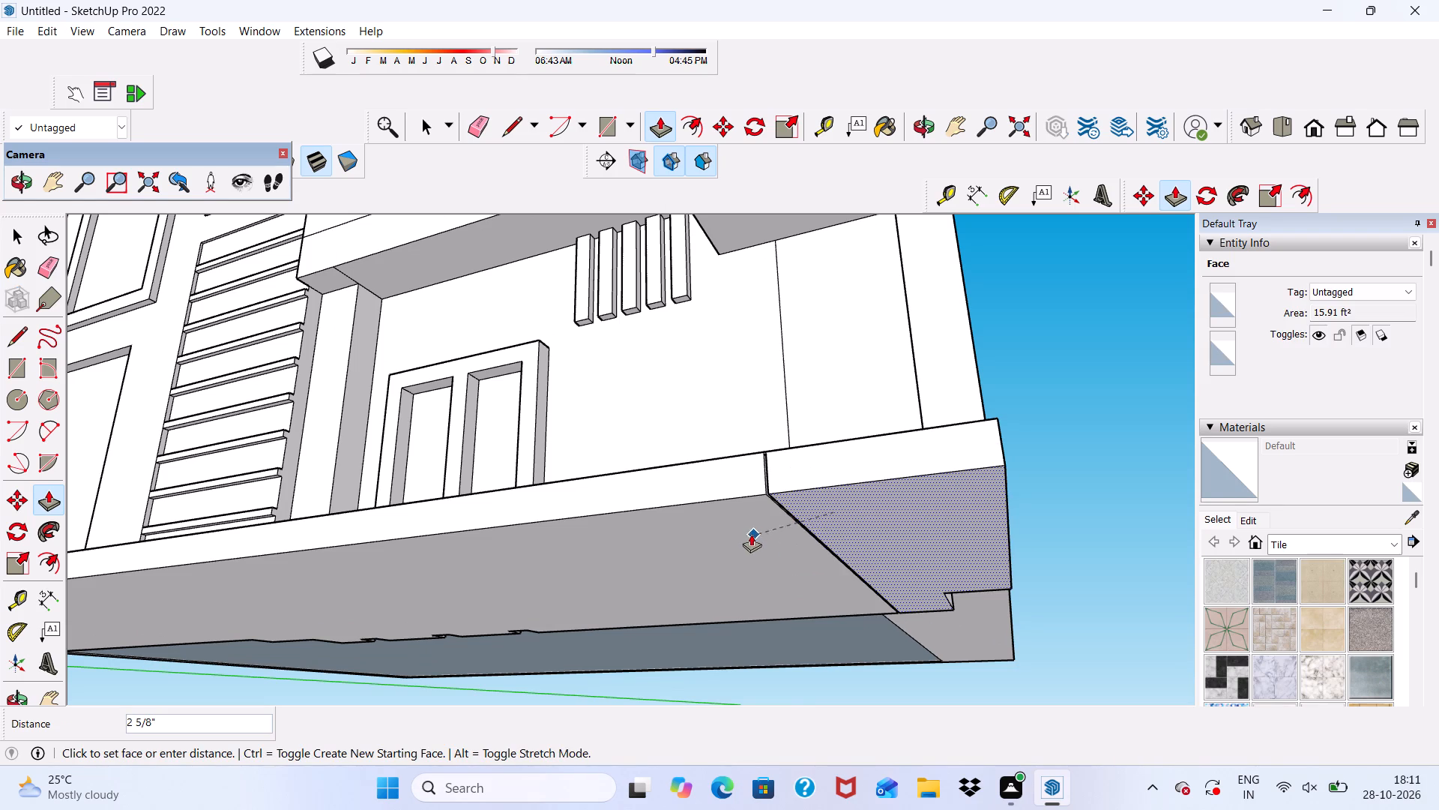
{"action": "left_click", "coordinate": [730, 514]}
Push/Pull the small end face 5/16" and the narrow strip 3/8" in the joint between the main slab and corner section.
{"action": "scroll", "coordinate": [754, 479], "scroll_direction": "up", "scroll_amount": 9}
{"action": "middle_click_drag", "start_coordinate": [761, 472], "coordinate": [642, 601]}
{"action": "scroll", "coordinate": [842, 469], "scroll_direction": "up", "scroll_amount": 14}
{"action": "scroll", "coordinate": [752, 400], "scroll_direction": "up", "scroll_amount": 4}
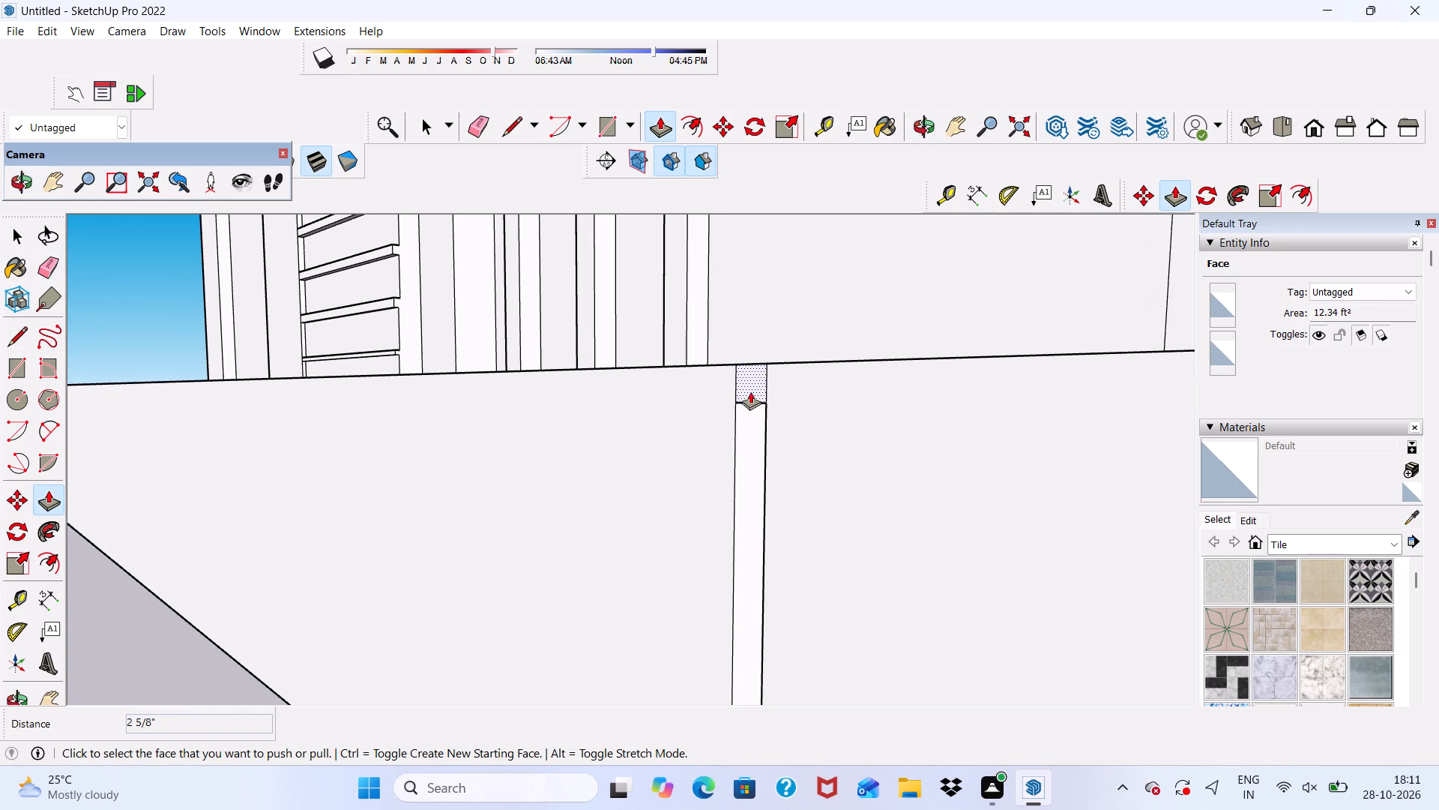
{"action": "left_click", "coordinate": [750, 381]}
{"action": "left_click", "coordinate": [785, 443]}
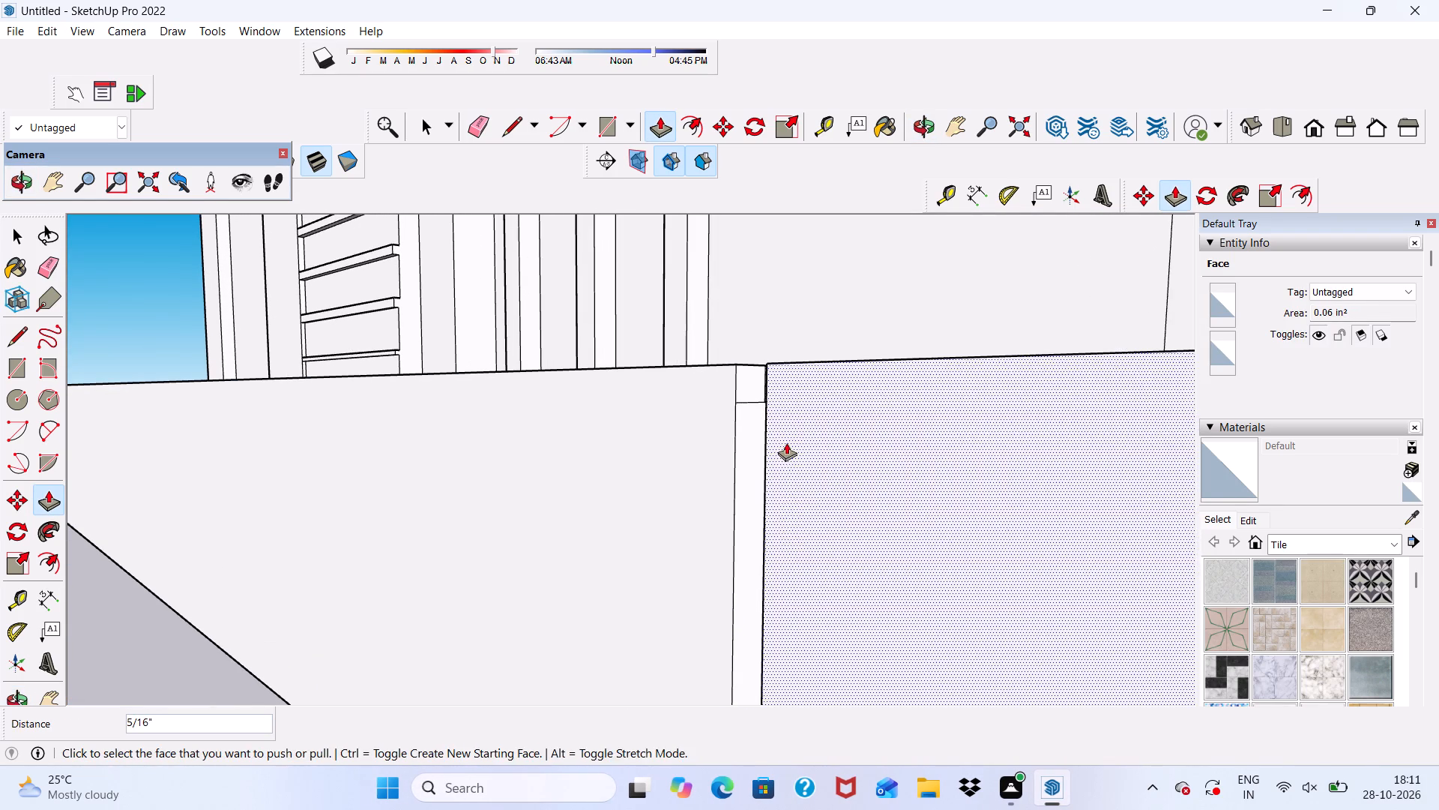
{"action": "middle_click_drag", "start_coordinate": [788, 441], "coordinate": [779, 607]}
{"action": "scroll", "coordinate": [772, 405], "scroll_direction": "up", "scroll_amount": 8}
{"action": "left_click", "coordinate": [778, 358]}
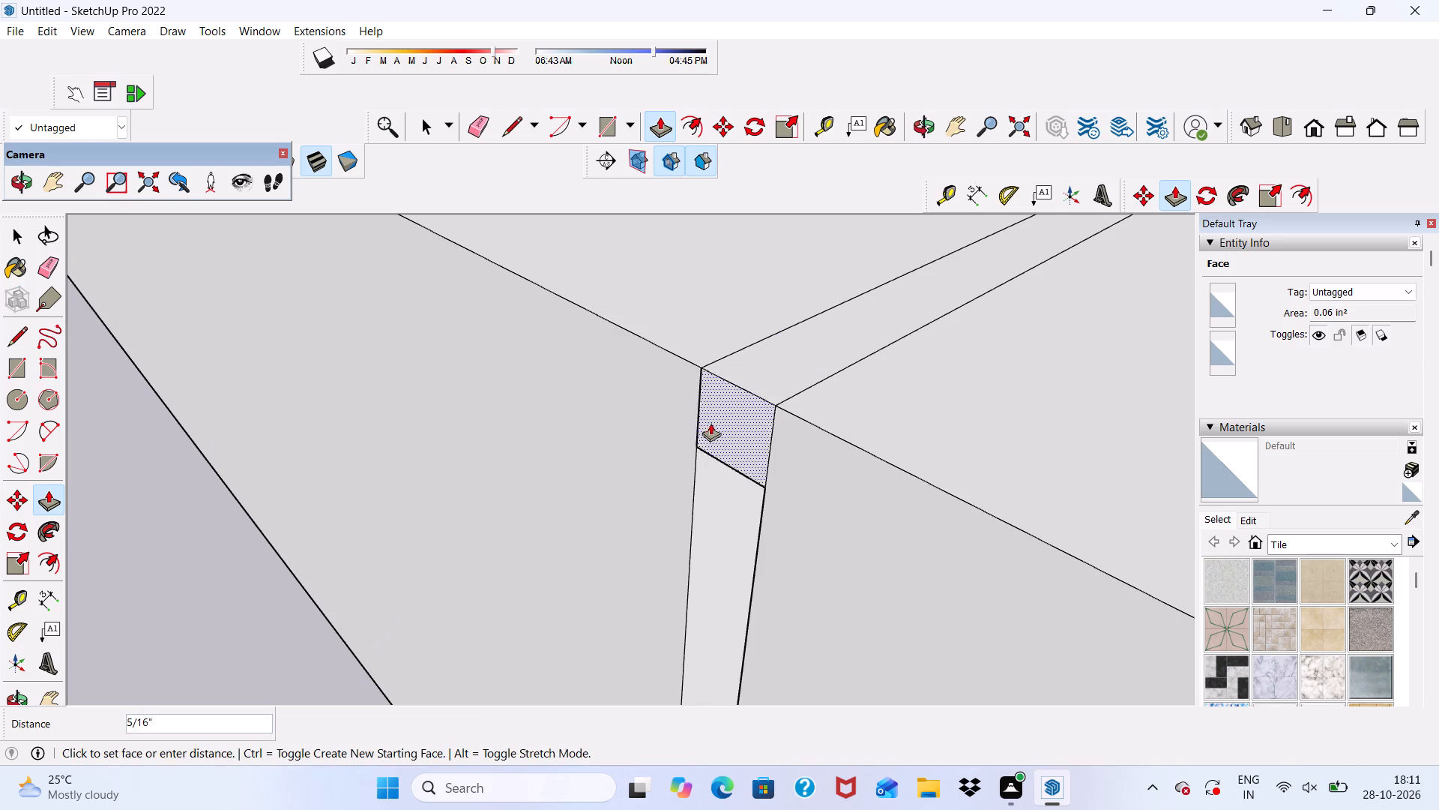
{"action": "left_click", "coordinate": [635, 361]}
{"action": "left_click", "coordinate": [717, 521]}
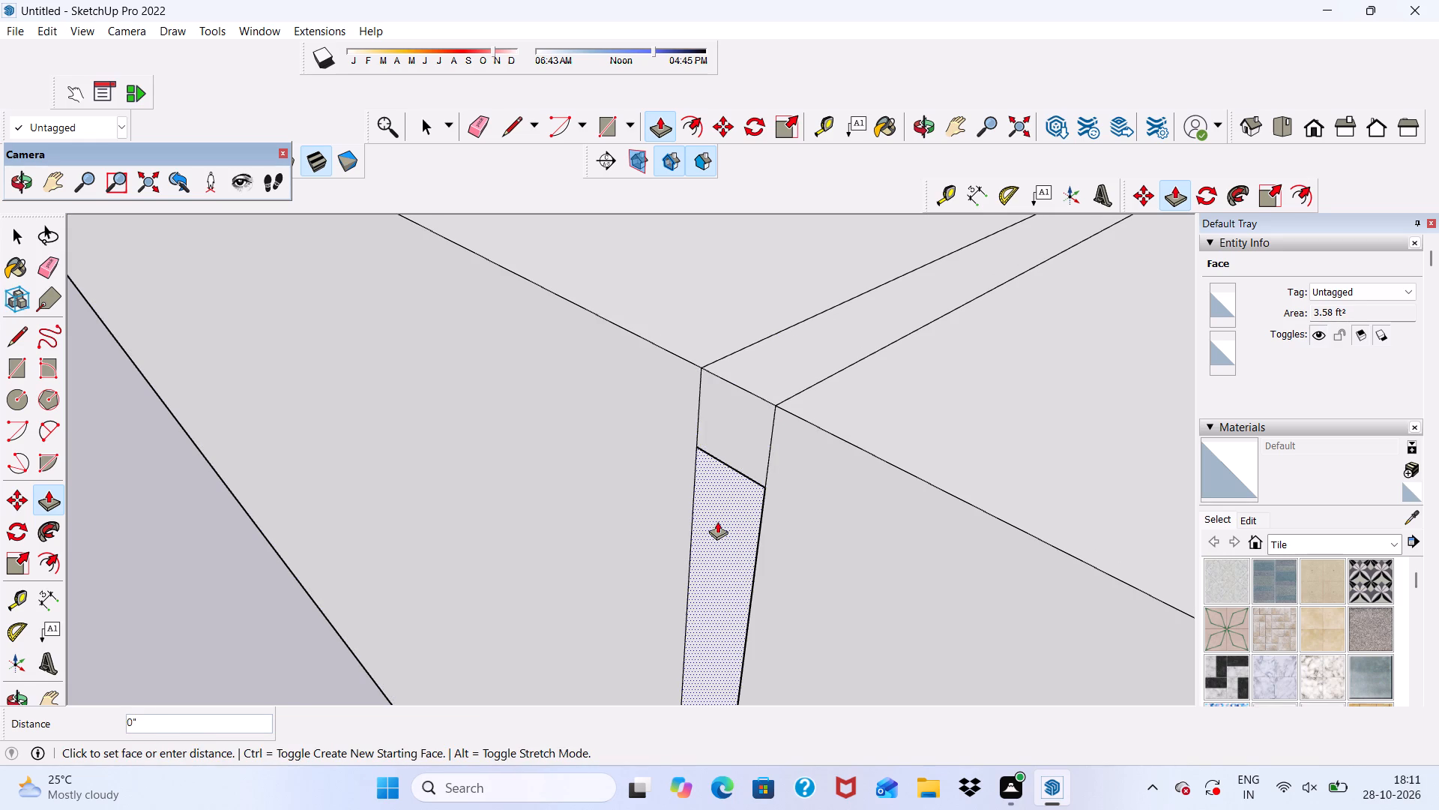
{"action": "left_click", "coordinate": [848, 522]}
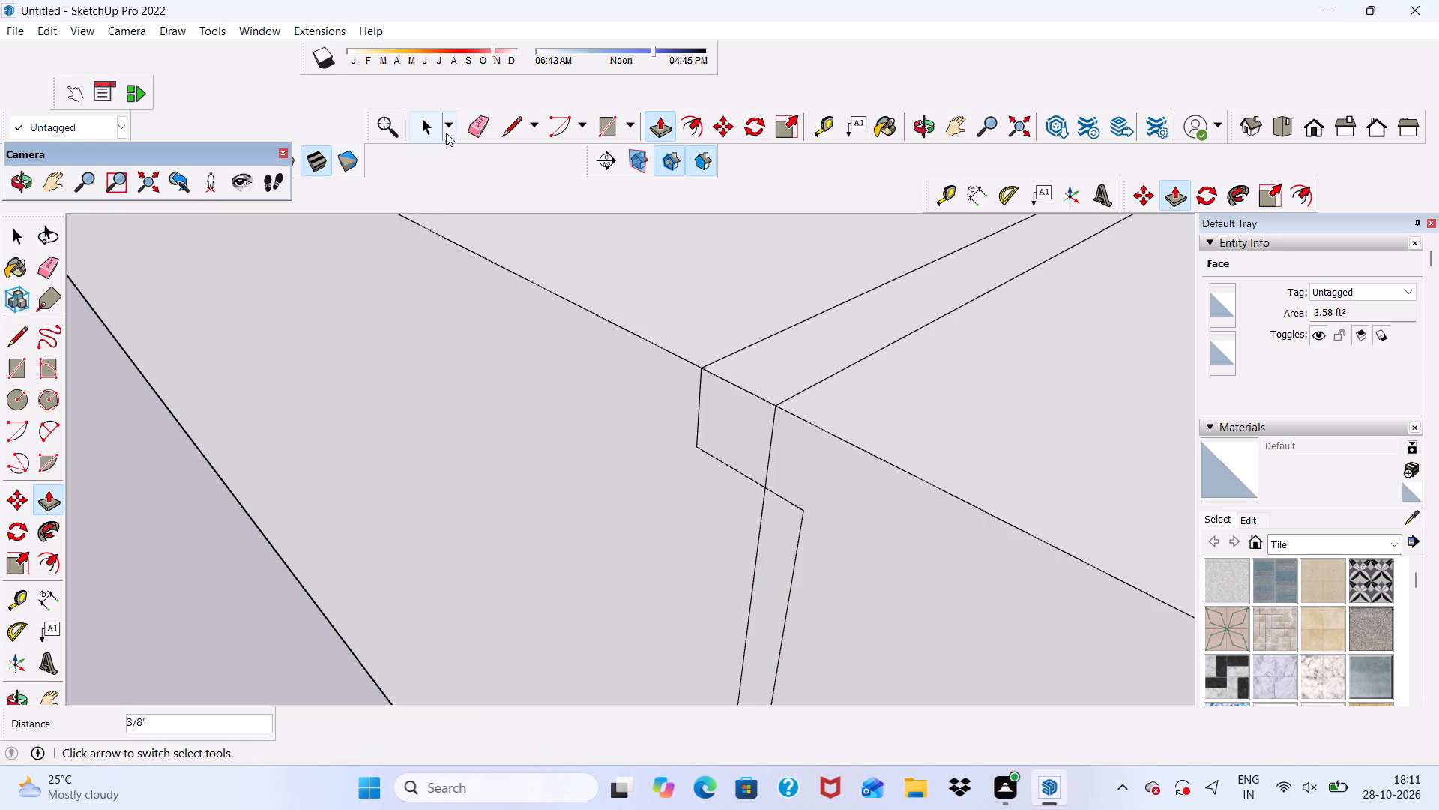
Erase the seam lines and leftover fragments where the corner section joins the main slab, on its front and adjoining face.
{"action": "left_click", "coordinate": [470, 124]}
{"action": "left_click_drag", "start_coordinate": [696, 388], "coordinate": [720, 436]}
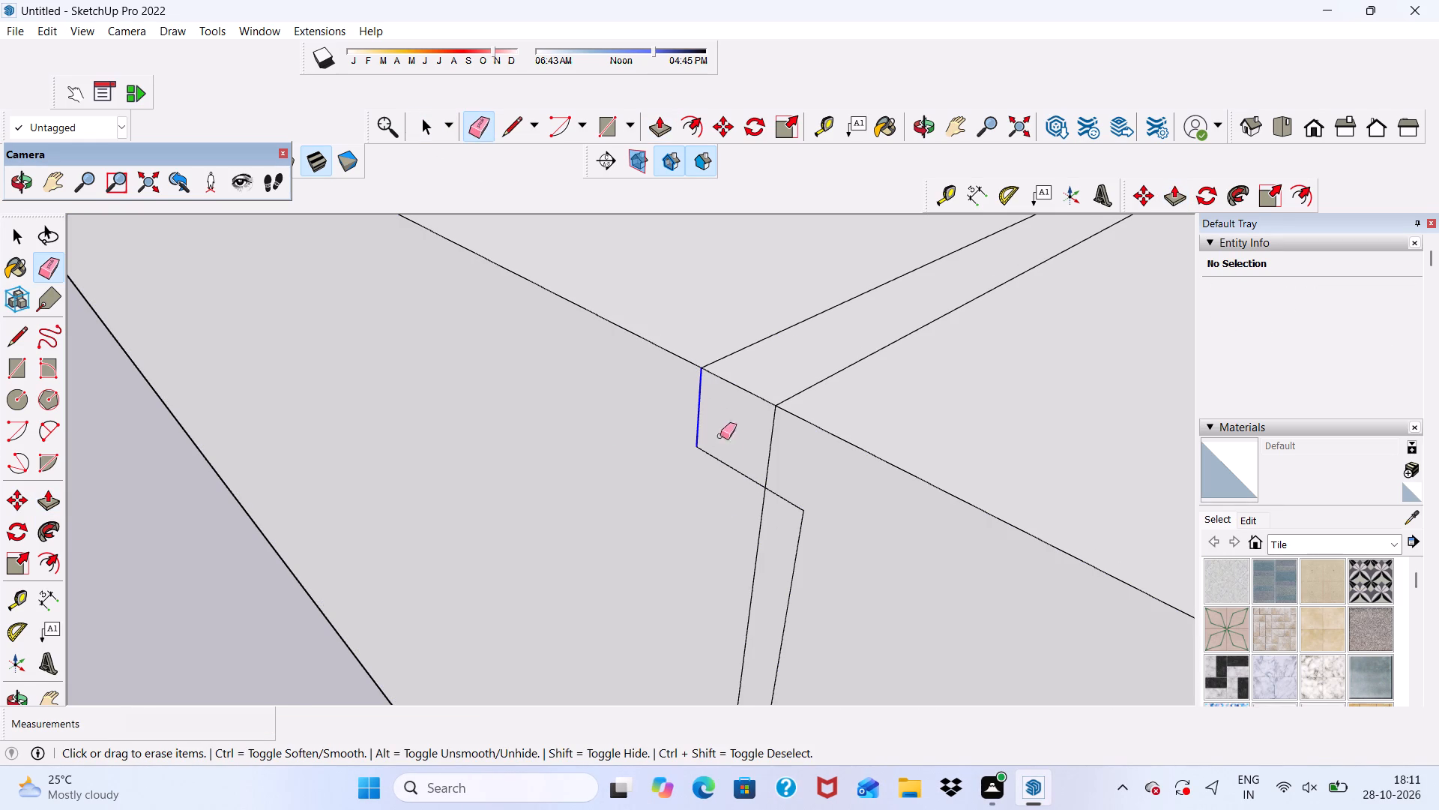
{"action": "left_click_drag", "start_coordinate": [720, 436], "coordinate": [800, 515]}
{"action": "left_click_drag", "start_coordinate": [770, 421], "coordinate": [784, 520]}
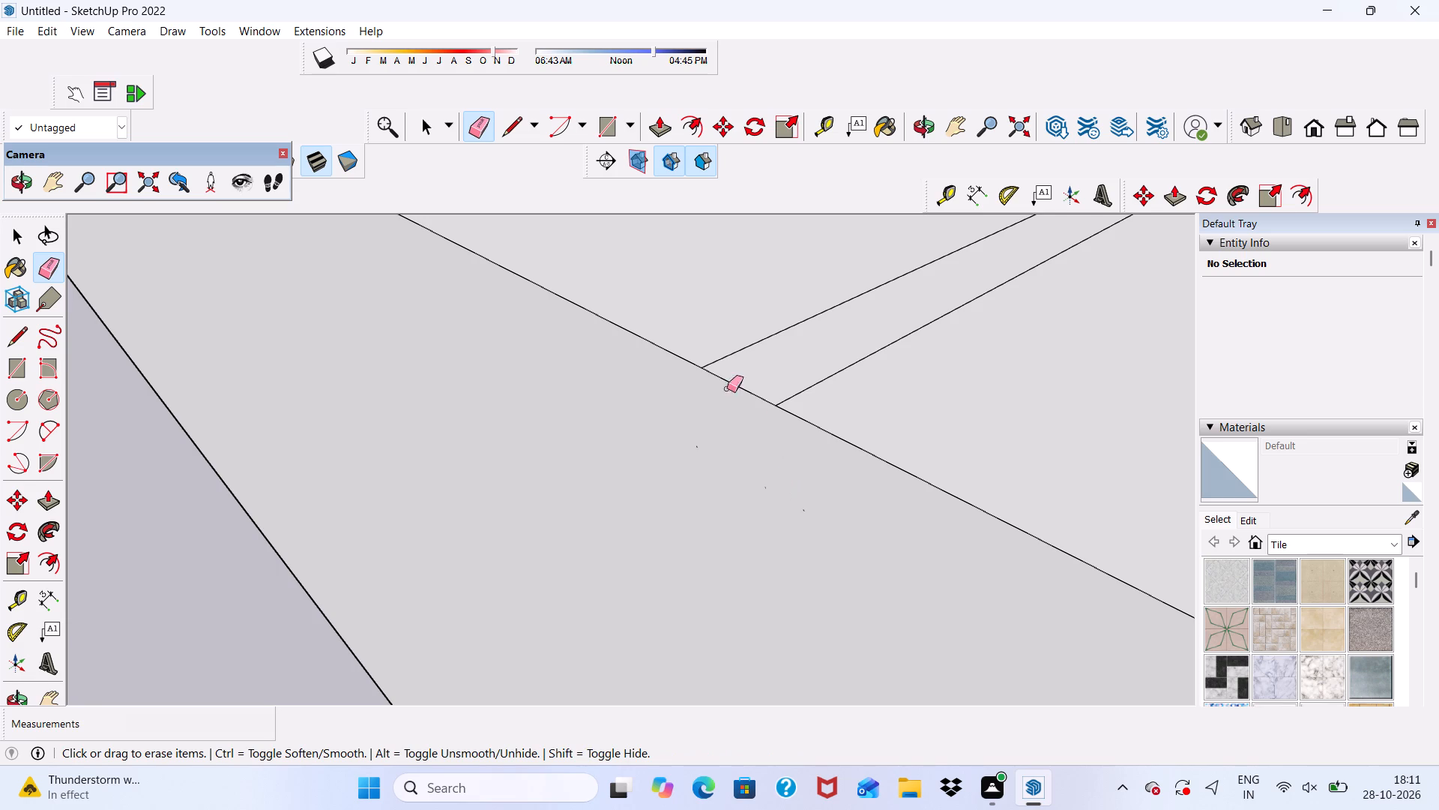
{"action": "left_click_drag", "start_coordinate": [730, 348], "coordinate": [808, 389]}
{"action": "scroll", "coordinate": [612, 469], "scroll_direction": "down", "scroll_amount": 2}
{"action": "scroll", "coordinate": [405, 421], "scroll_direction": "down", "scroll_amount": 2}
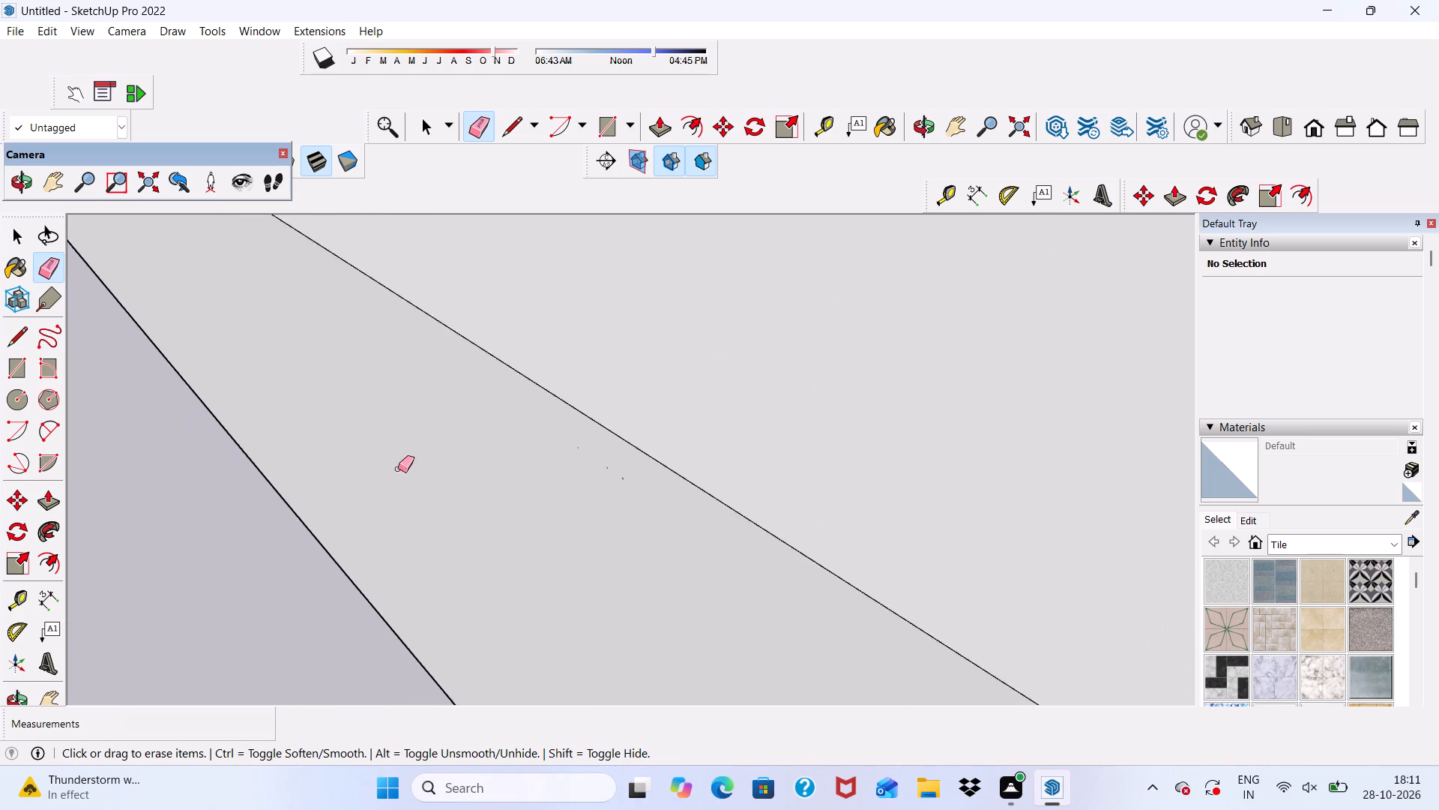
{"action": "scroll", "coordinate": [398, 469], "scroll_direction": "down", "scroll_amount": 20}
{"action": "scroll", "coordinate": [398, 469], "scroll_direction": "down", "scroll_amount": 4}
{"action": "scroll", "coordinate": [482, 465], "scroll_direction": "up", "scroll_amount": 5}
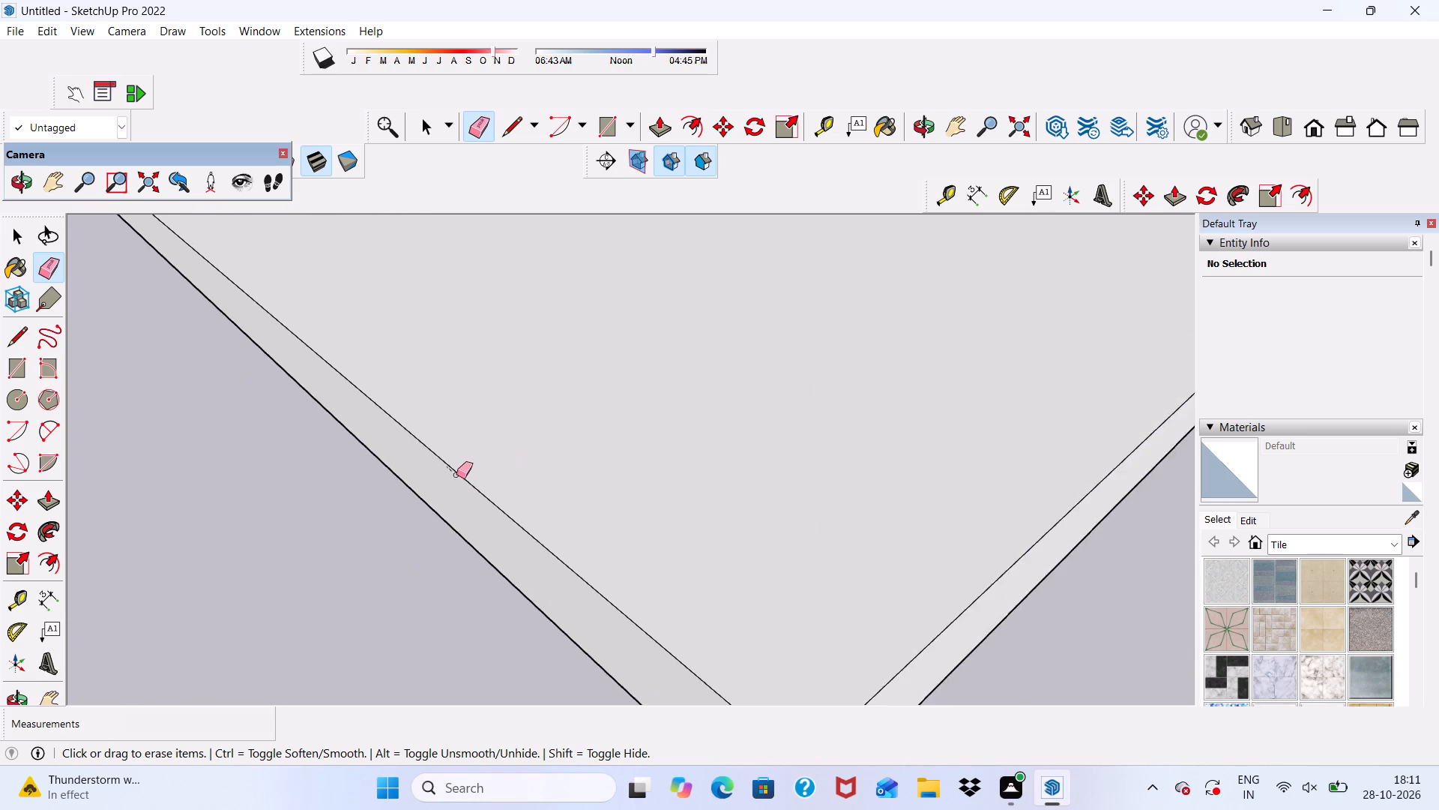
{"action": "scroll", "coordinate": [456, 475], "scroll_direction": "up", "scroll_amount": 15}
{"action": "left_click_drag", "start_coordinate": [438, 418], "coordinate": [451, 446]}
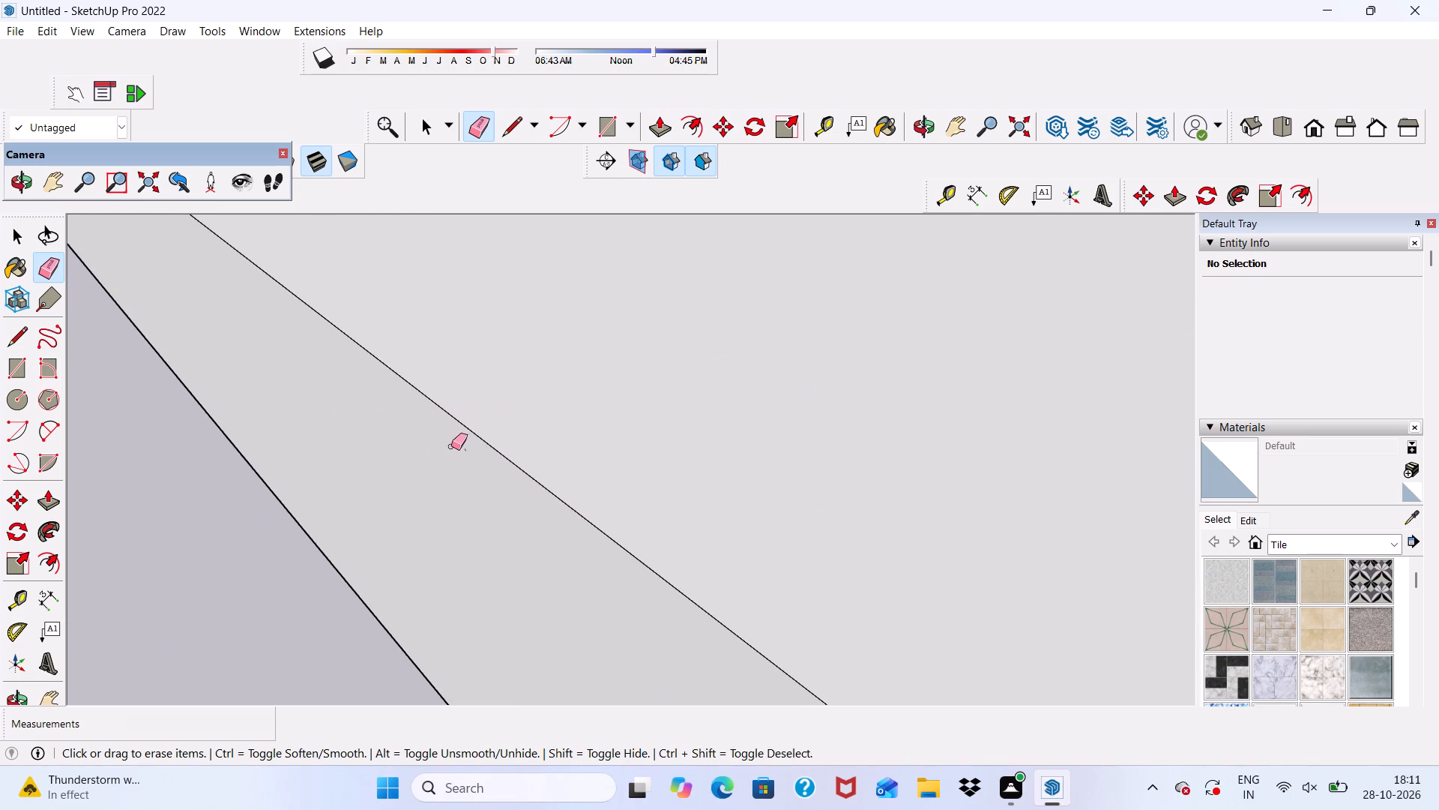
{"action": "left_click_drag", "start_coordinate": [451, 435], "coordinate": [465, 452]}
Erase the short vertical seam beside the rear corner notch and the long seam line across the porch slab's underside.
{"action": "scroll", "coordinate": [426, 471], "scroll_direction": "down", "scroll_amount": 9}
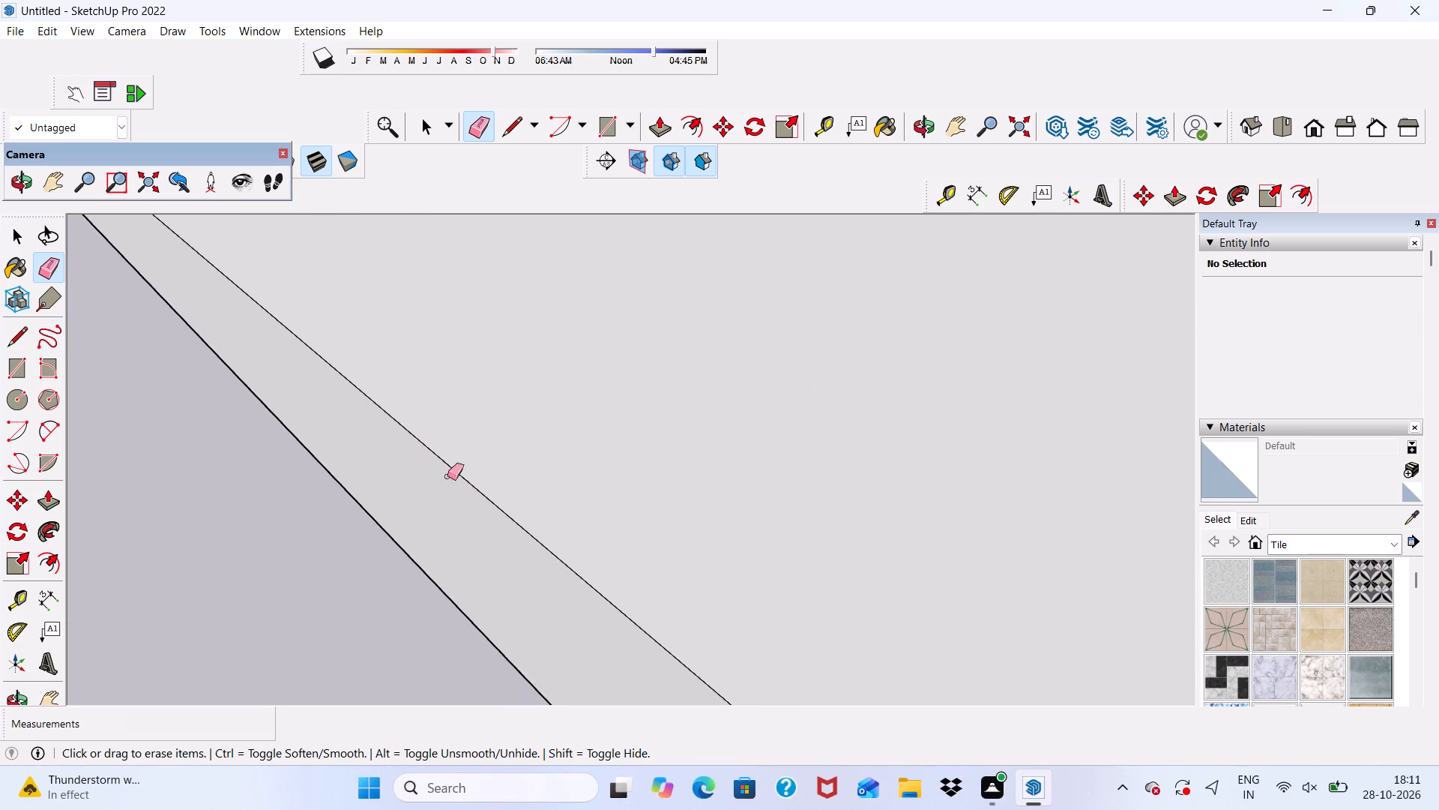
{"action": "scroll", "coordinate": [447, 476], "scroll_direction": "down", "scroll_amount": 17}
{"action": "middle_click_drag", "start_coordinate": [530, 590], "coordinate": [547, 432]}
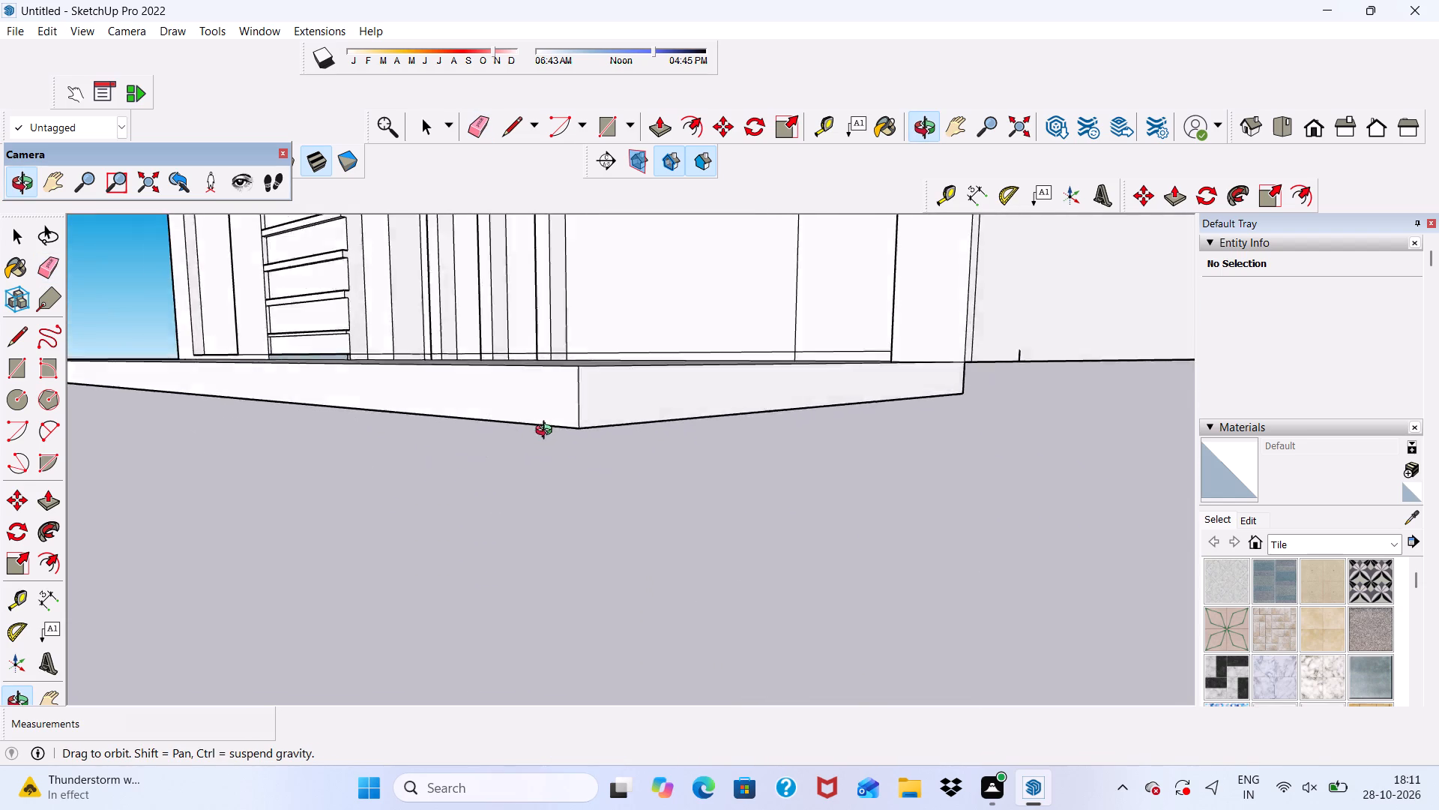
{"action": "middle_click_drag", "start_coordinate": [547, 432], "coordinate": [252, 418]}
{"action": "scroll", "coordinate": [369, 433], "scroll_direction": "down", "scroll_amount": 5}
{"action": "scroll", "coordinate": [450, 472], "scroll_direction": "down", "scroll_amount": 2}
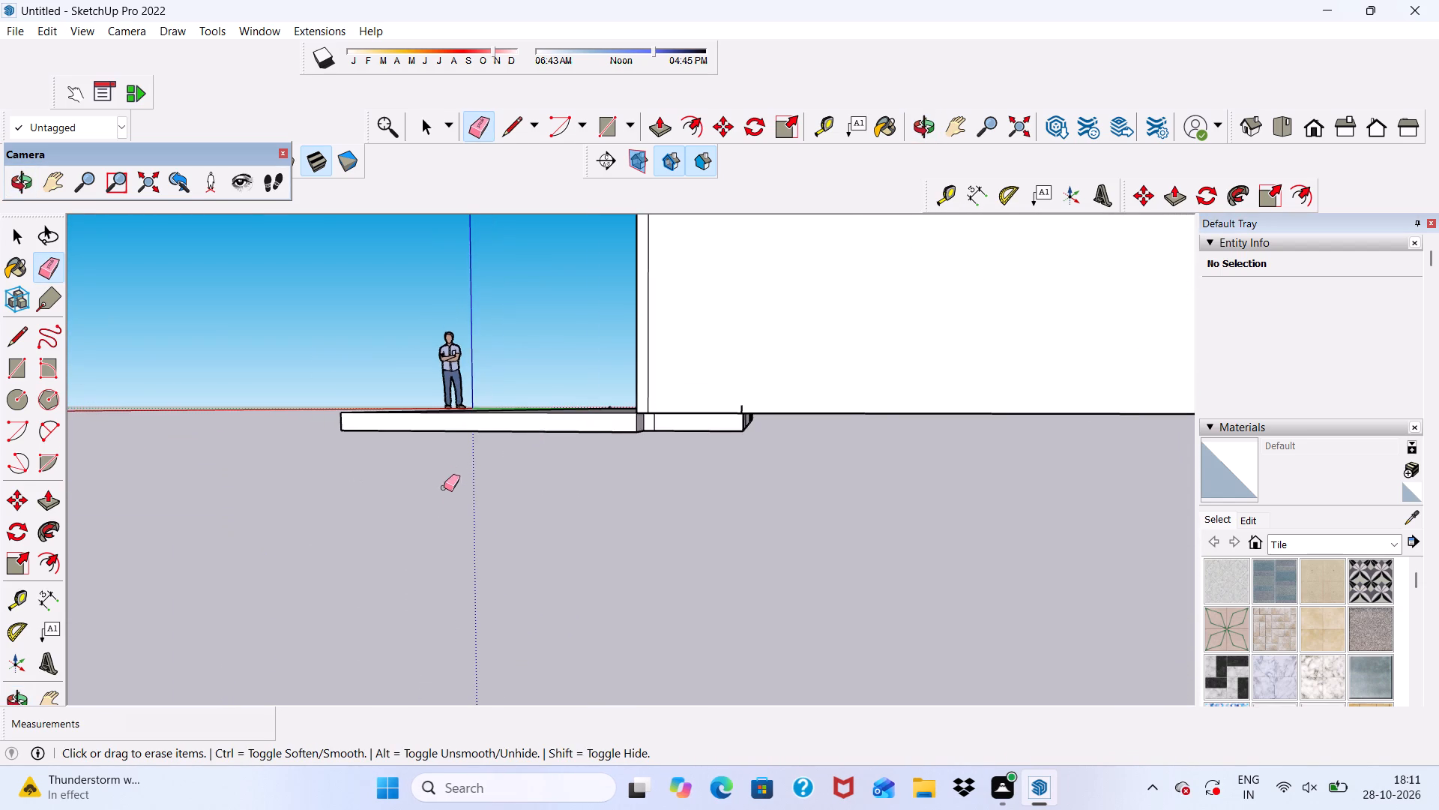
{"action": "scroll", "coordinate": [444, 487], "scroll_direction": "down", "scroll_amount": 2}
{"action": "scroll", "coordinate": [651, 538], "scroll_direction": "up", "scroll_amount": 1}
{"action": "scroll", "coordinate": [473, 520], "scroll_direction": "down", "scroll_amount": 4}
{"action": "middle_click_drag", "start_coordinate": [520, 529], "coordinate": [595, 395]}
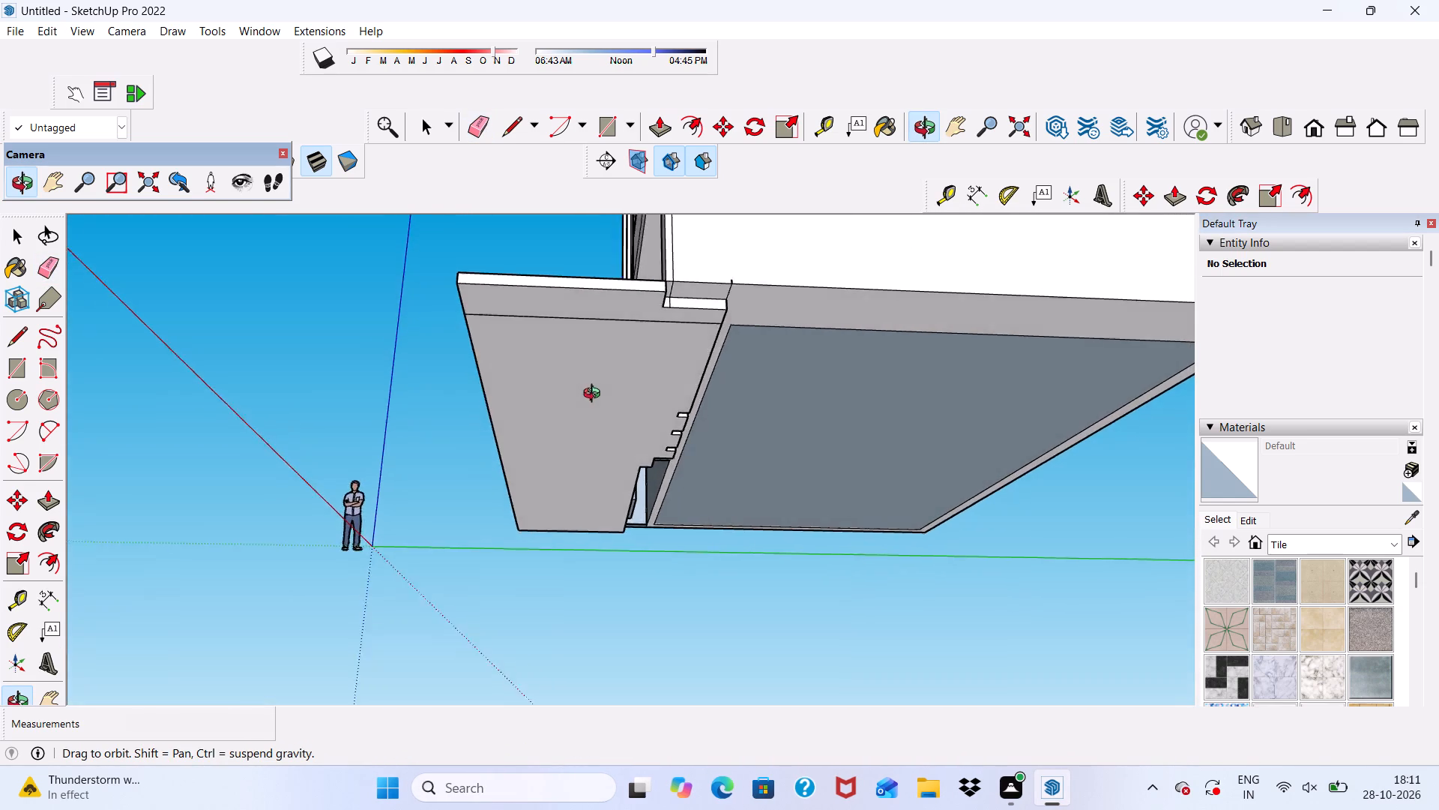
{"action": "middle_click_drag", "start_coordinate": [595, 395], "coordinate": [607, 247]}
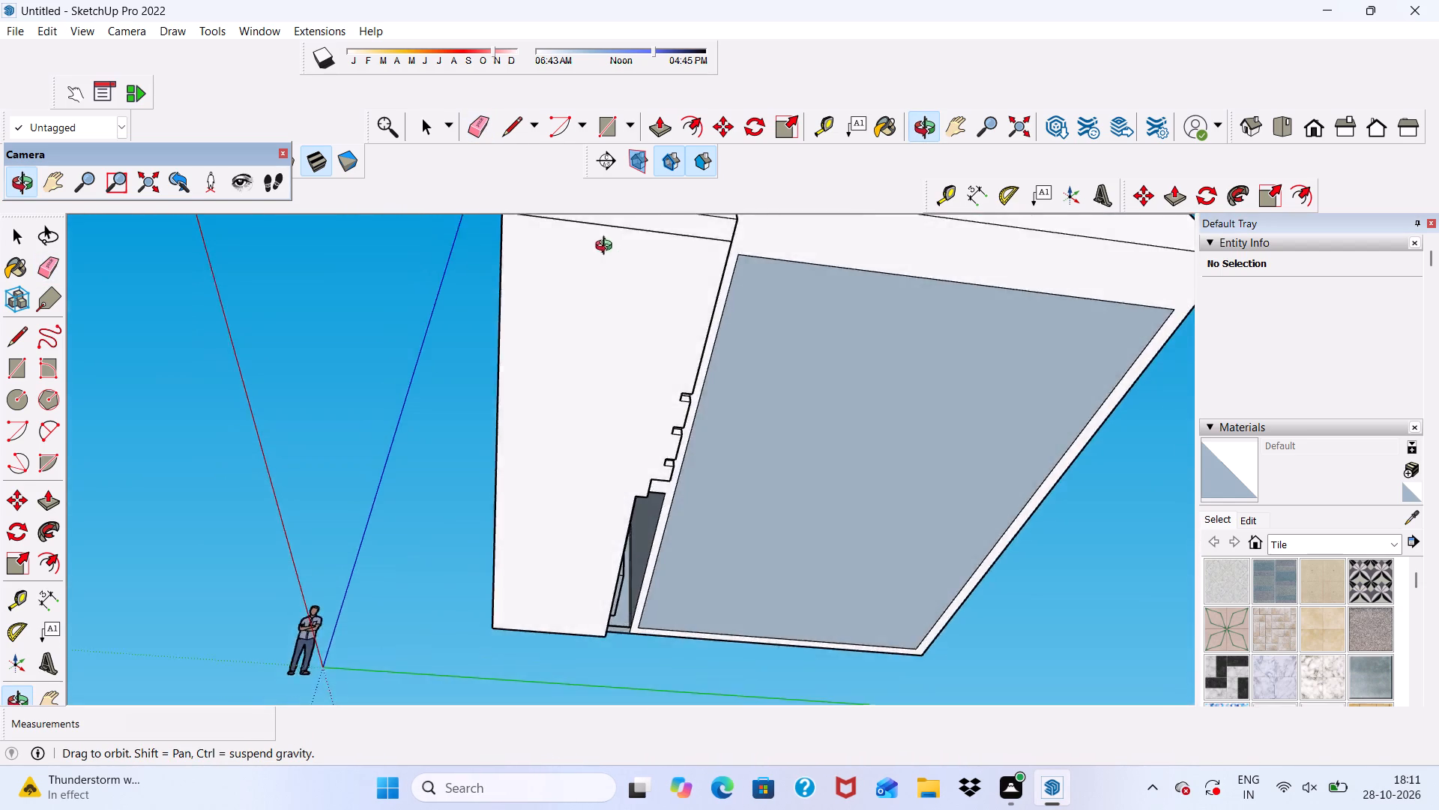
{"action": "middle_click_drag", "start_coordinate": [607, 247], "coordinate": [399, 493]}
{"action": "scroll", "coordinate": [531, 407], "scroll_direction": "up", "scroll_amount": 1}
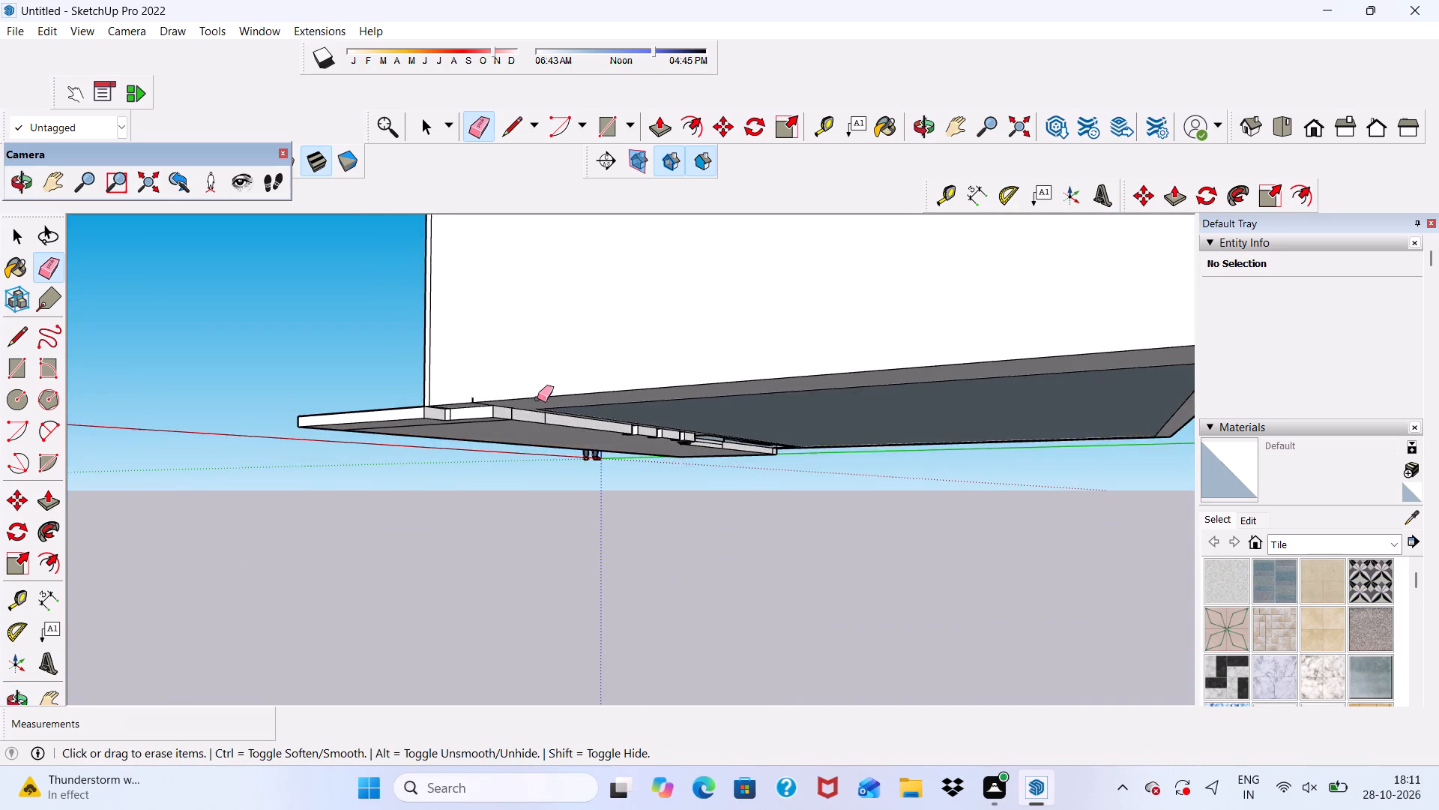
{"action": "scroll", "coordinate": [537, 398], "scroll_direction": "up", "scroll_amount": 3}
{"action": "left_click", "coordinate": [651, 122]}
{"action": "scroll", "coordinate": [472, 472], "scroll_direction": "up", "scroll_amount": 4}
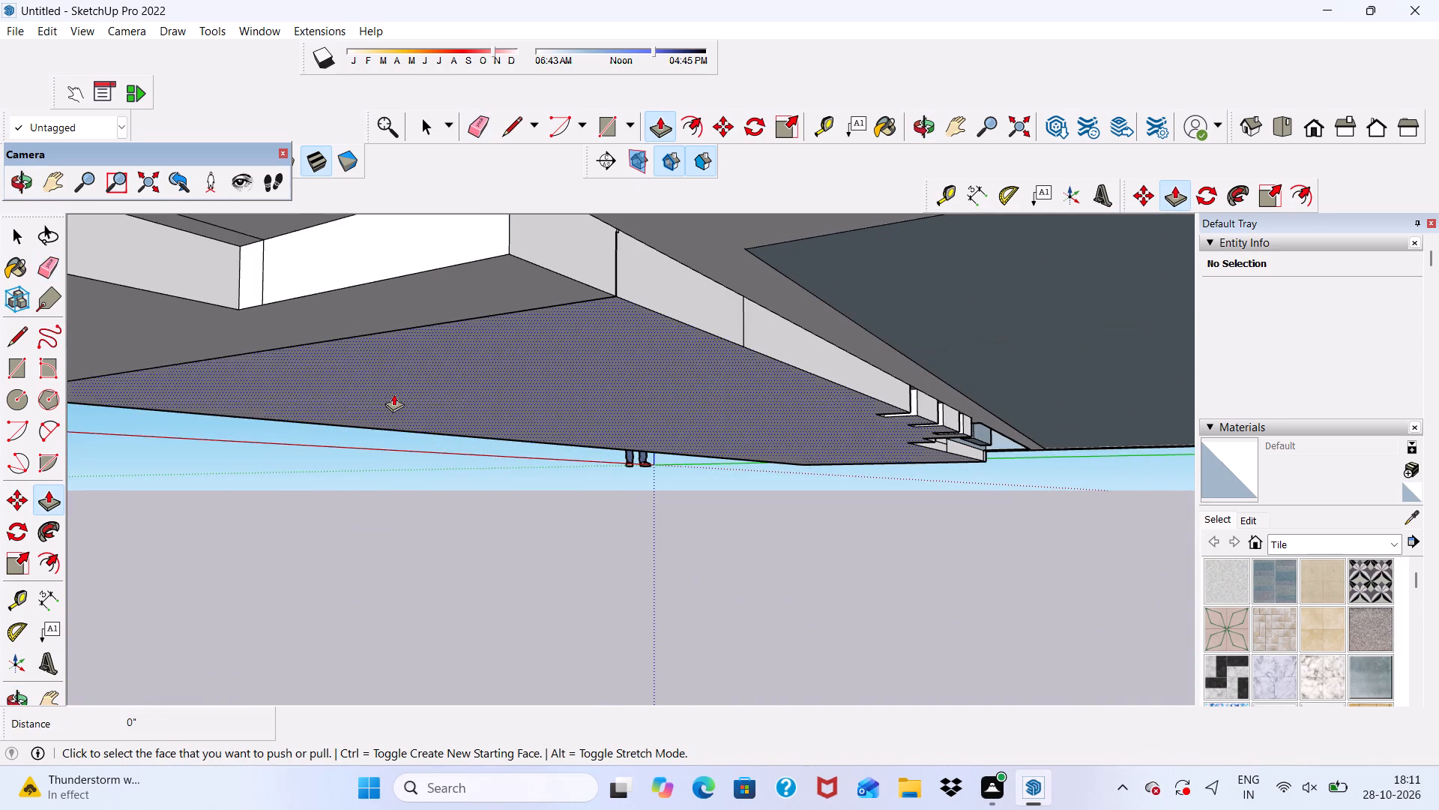
{"action": "scroll", "coordinate": [289, 283], "scroll_direction": "down", "scroll_amount": 3}
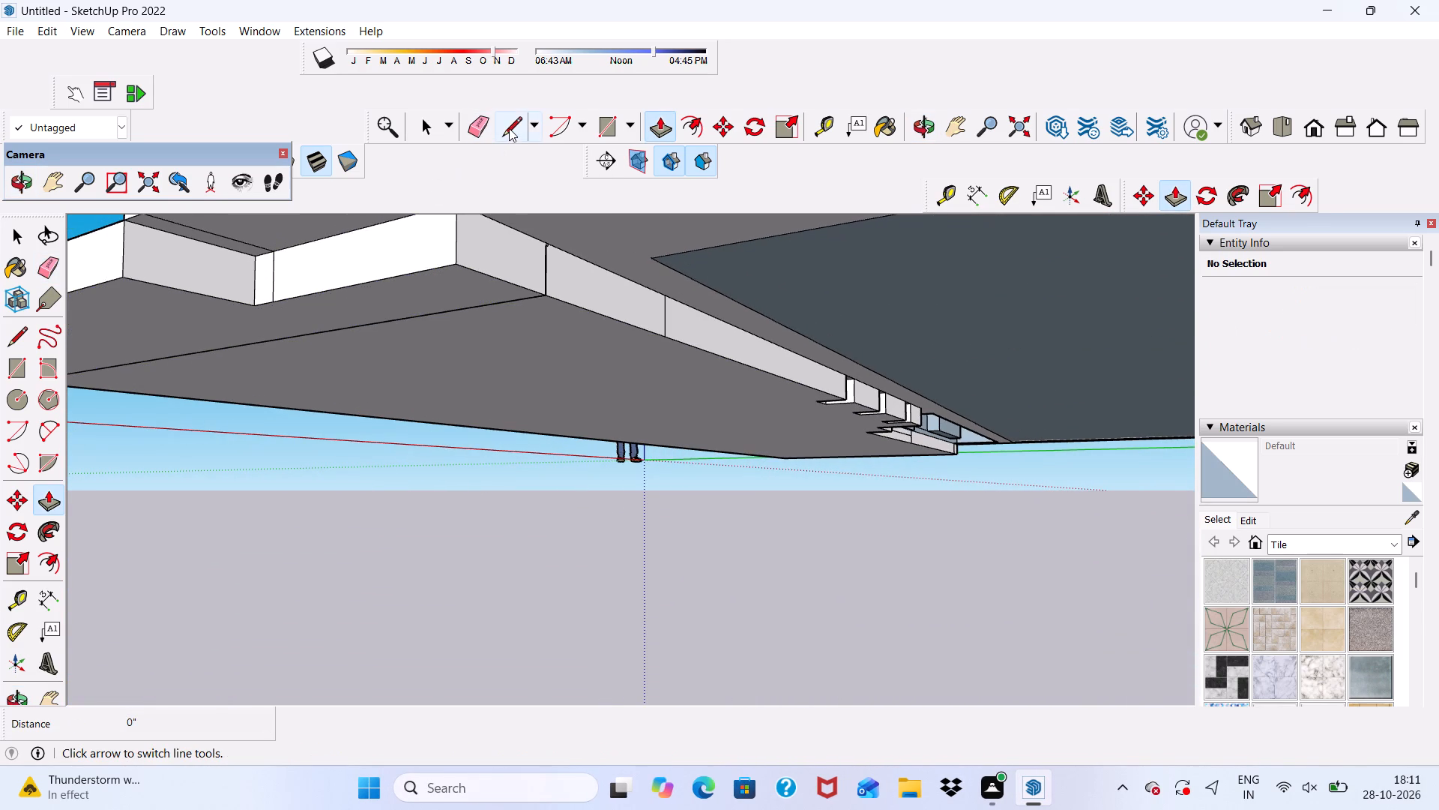
{"action": "left_click", "coordinate": [471, 119]}
{"action": "scroll", "coordinate": [337, 232], "scroll_direction": "up", "scroll_amount": 1}
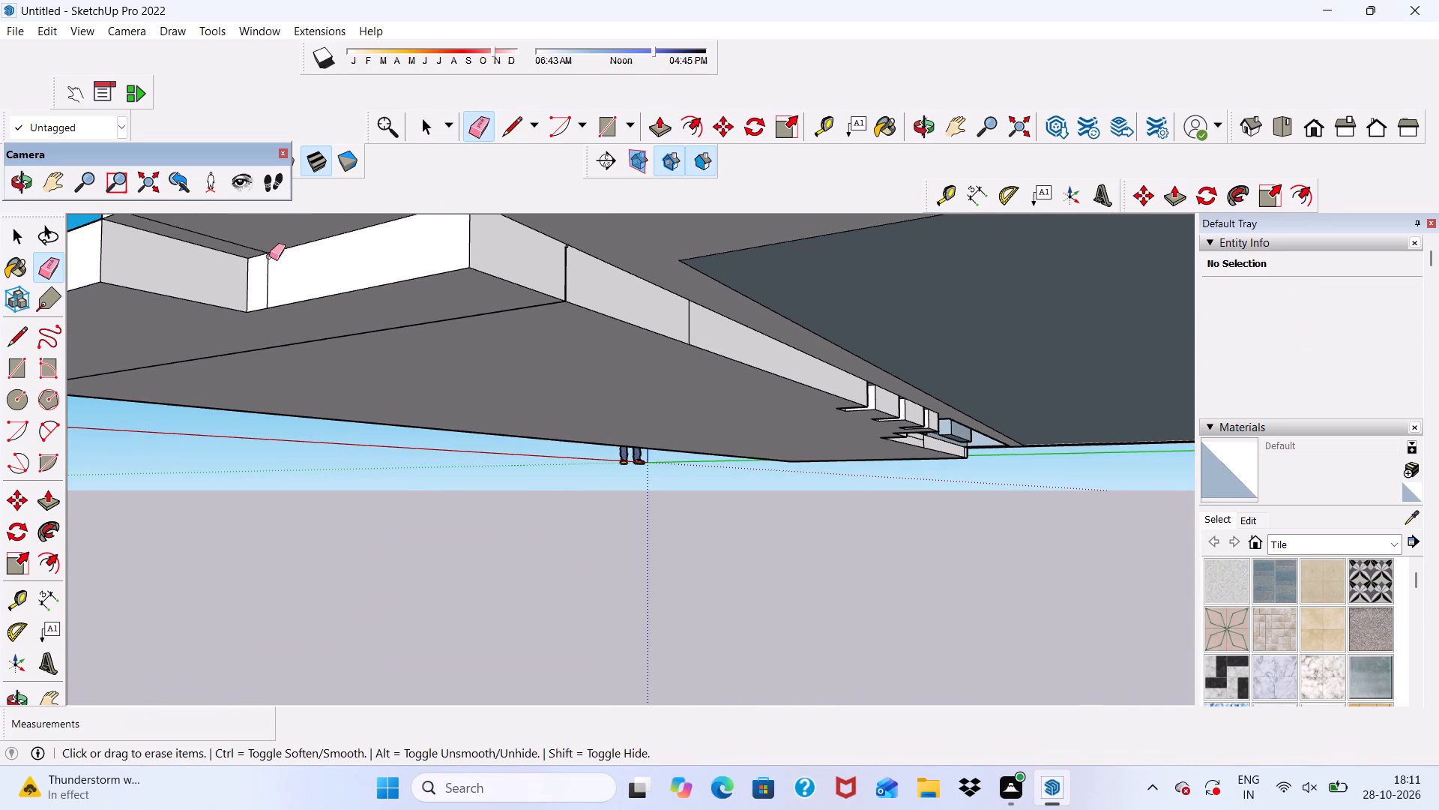
{"action": "left_click_drag", "start_coordinate": [260, 268], "coordinate": [272, 271]}
{"action": "left_click_drag", "start_coordinate": [396, 326], "coordinate": [408, 338]}
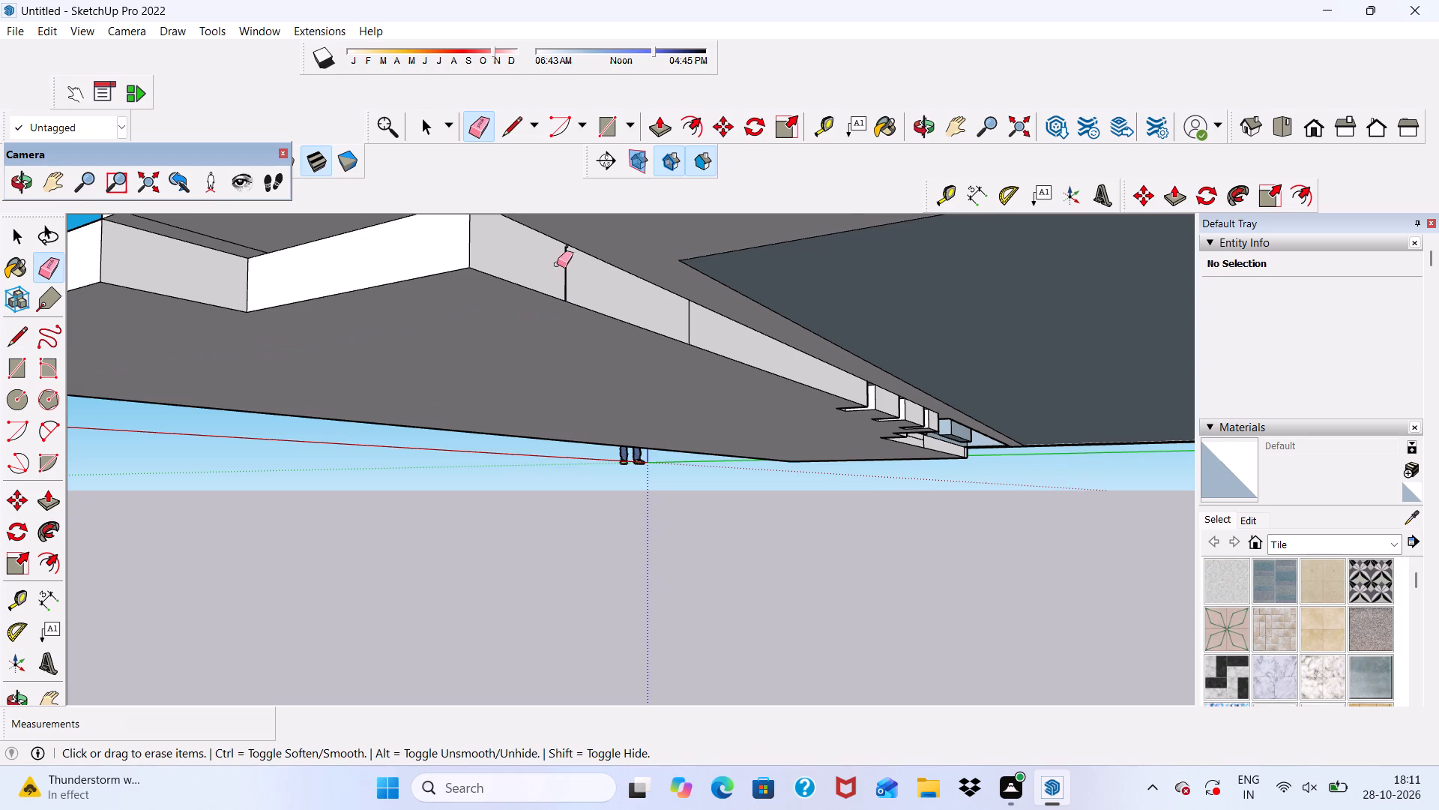
Erase the vertical seams and leftover fragments on the porch slab's long rear face, undoing the erasure that removes the face.
{"action": "left_click", "coordinate": [562, 262]}
{"action": "scroll", "coordinate": [577, 253], "scroll_direction": "up", "scroll_amount": 12}
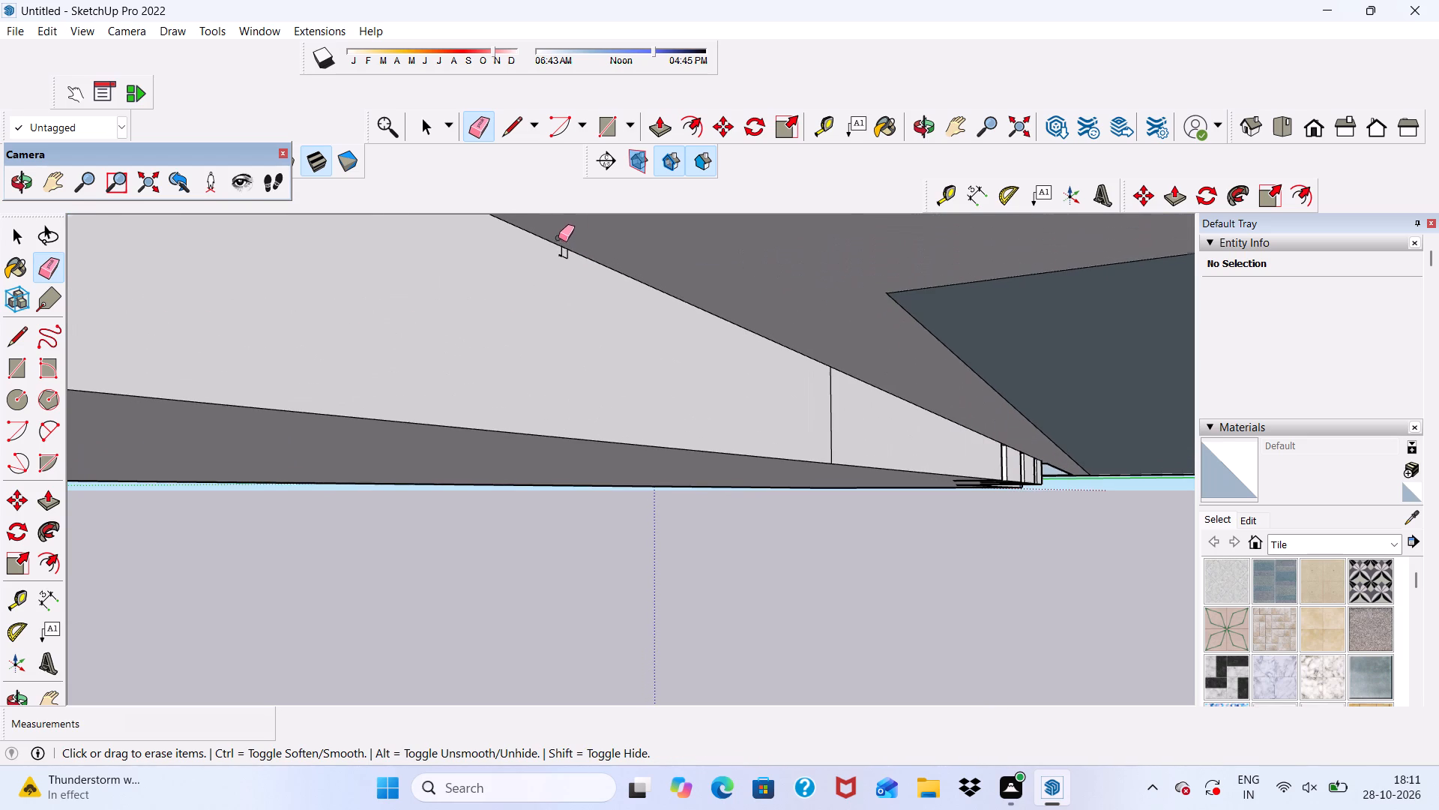
{"action": "left_click", "coordinate": [561, 247]}
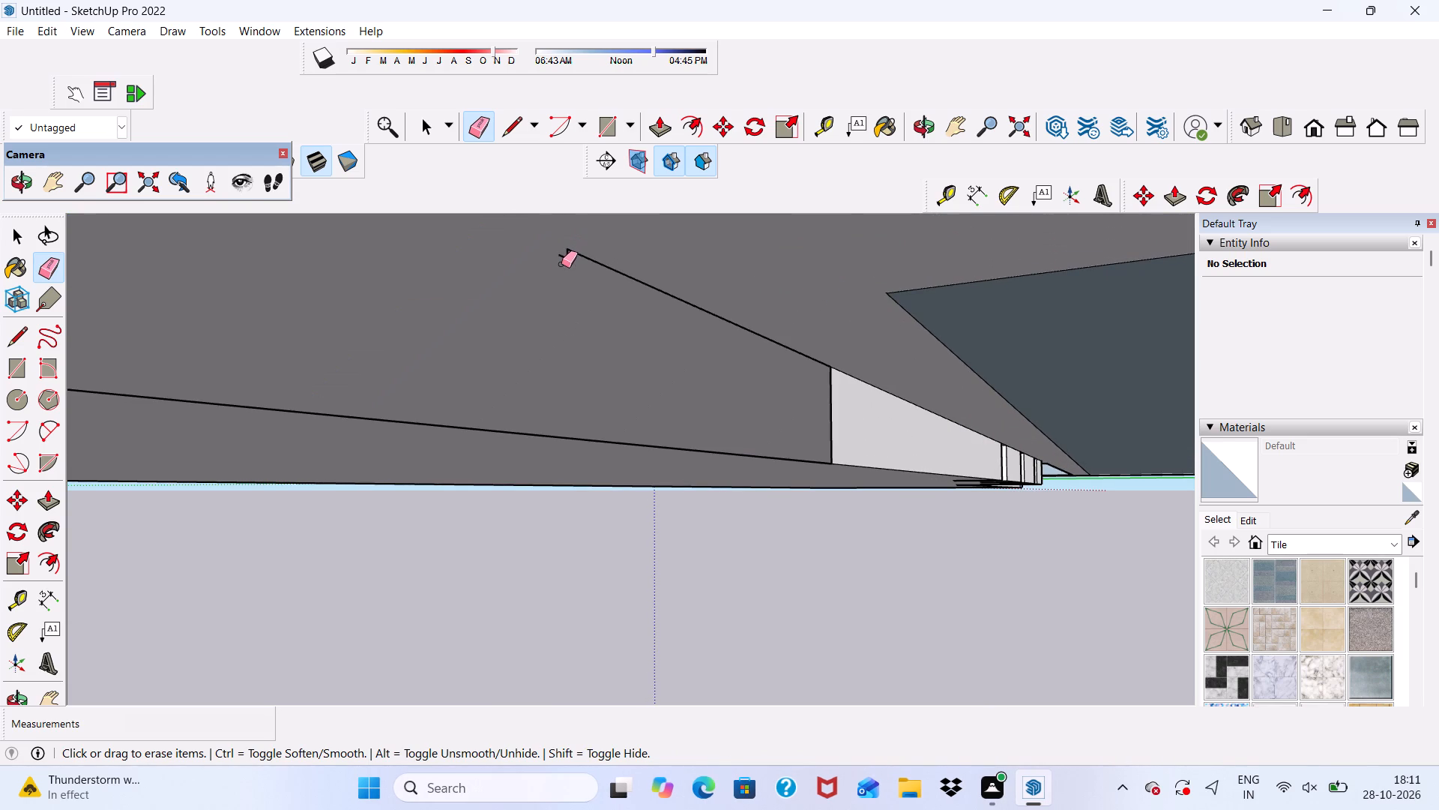
{"action": "key", "text": "ctrl+z"}
{"action": "scroll", "coordinate": [555, 298], "scroll_direction": "up", "scroll_amount": 8}
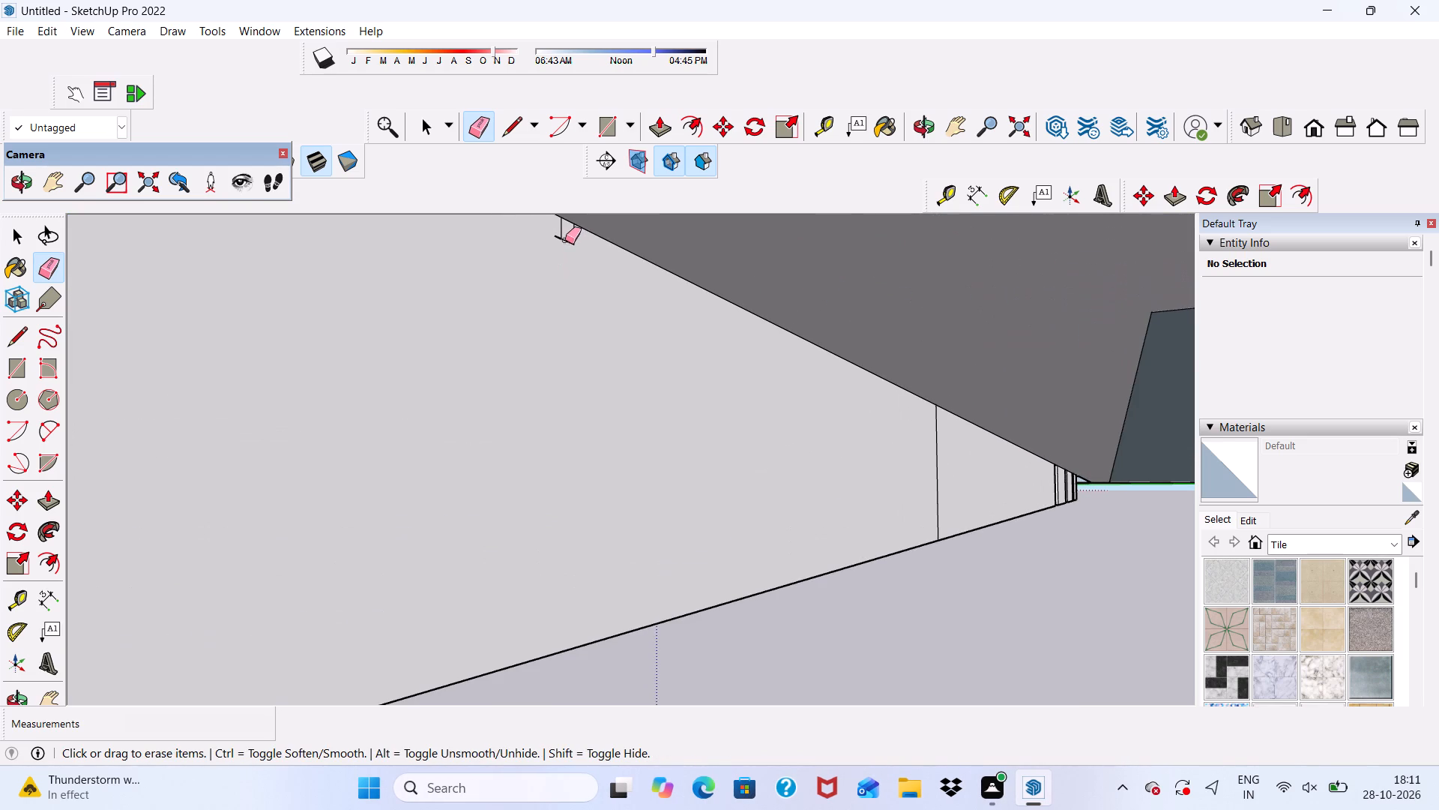
{"action": "left_click", "coordinate": [564, 239]}
{"action": "left_click_drag", "start_coordinate": [558, 233], "coordinate": [576, 238]}
{"action": "scroll", "coordinate": [579, 279], "scroll_direction": "down", "scroll_amount": 4}
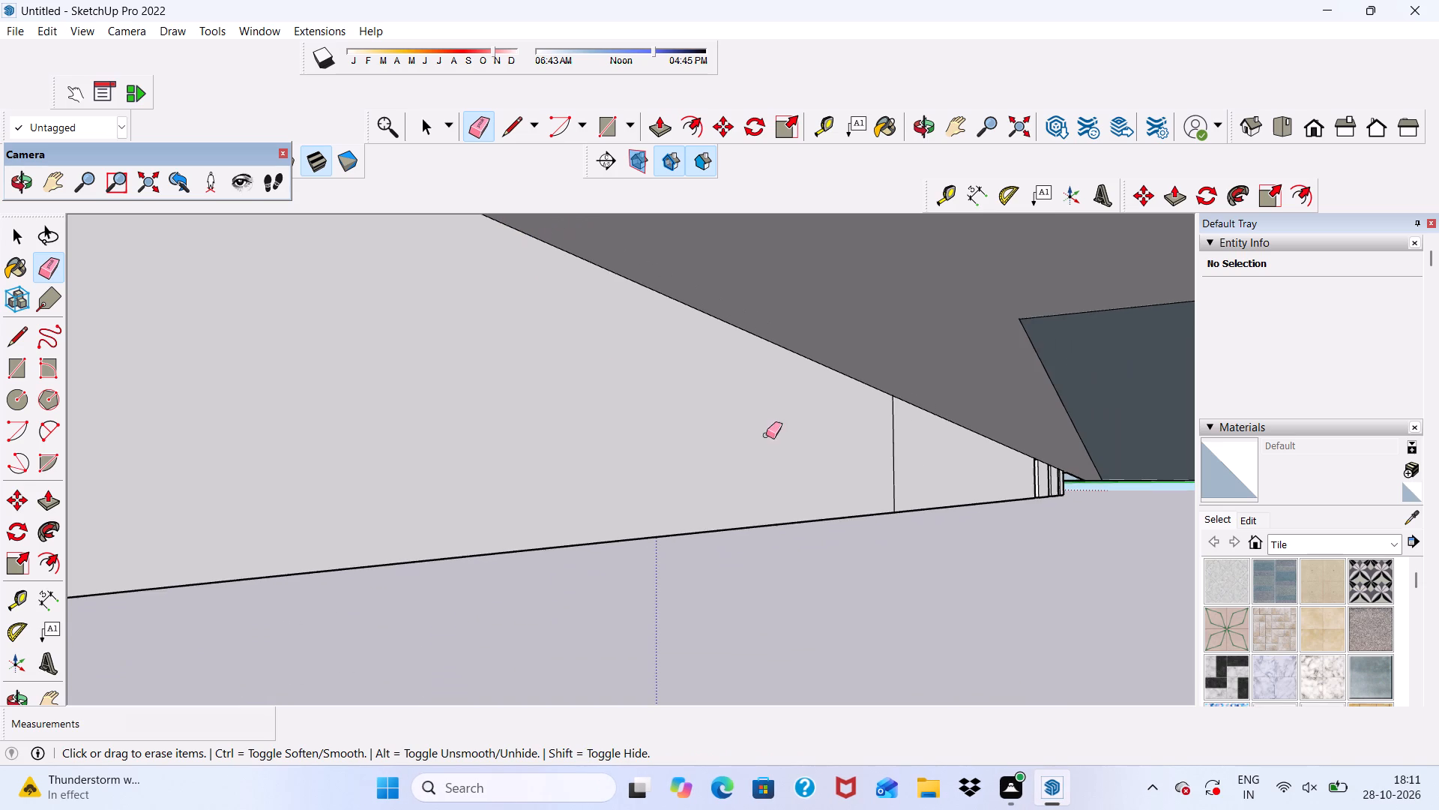
{"action": "left_click_drag", "start_coordinate": [810, 440], "coordinate": [890, 448]}
{"action": "scroll", "coordinate": [890, 445], "scroll_direction": "down", "scroll_amount": 2}
{"action": "left_click", "coordinate": [894, 446]}
Push/Pull the porch slab's long rear face beside the corner notch by 1 11/16" beneath the house wall.
{"action": "middle_click_drag", "start_coordinate": [890, 445], "coordinate": [690, 402]}
{"action": "scroll", "coordinate": [757, 396], "scroll_direction": "down", "scroll_amount": 7}
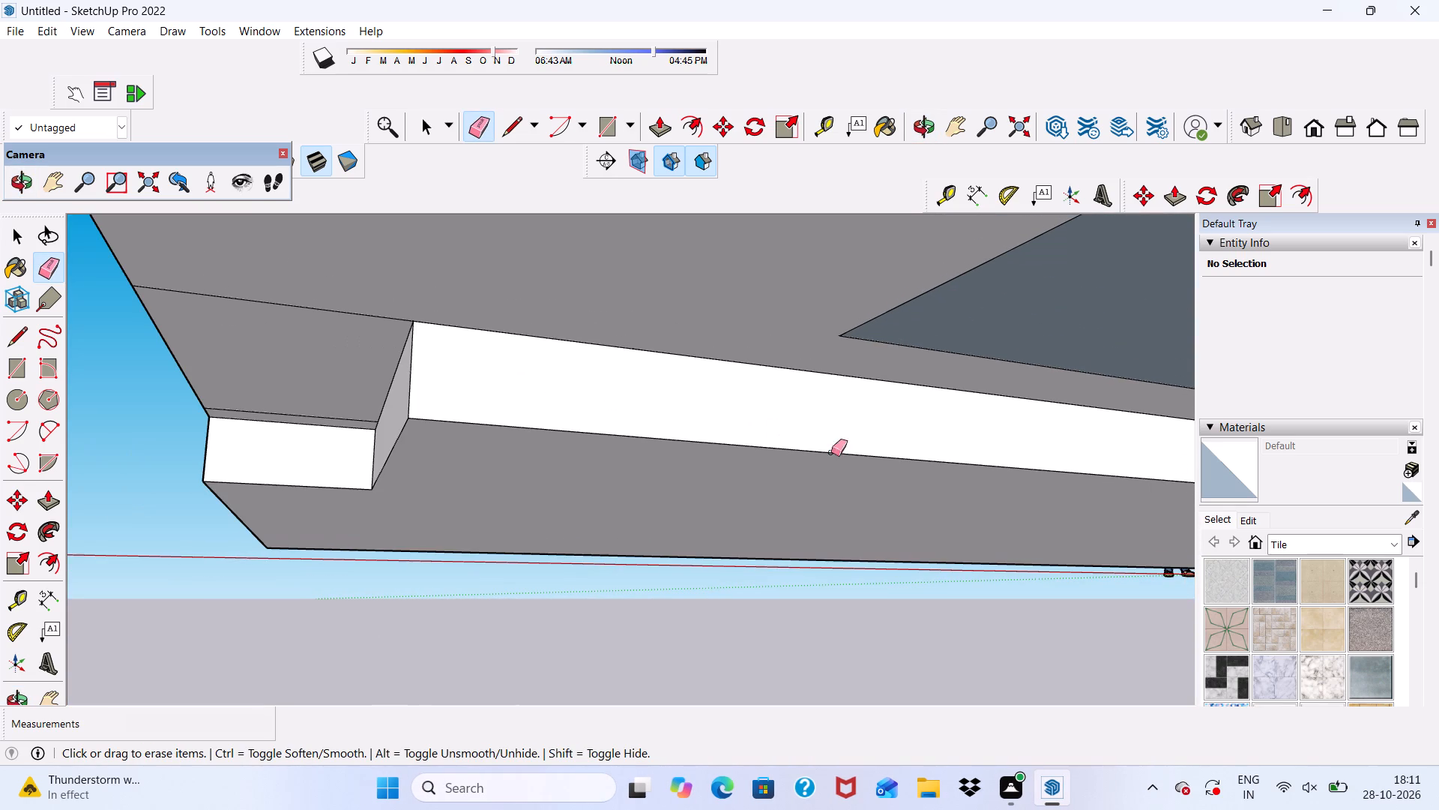
{"action": "scroll", "coordinate": [564, 388], "scroll_direction": "down", "scroll_amount": 13}
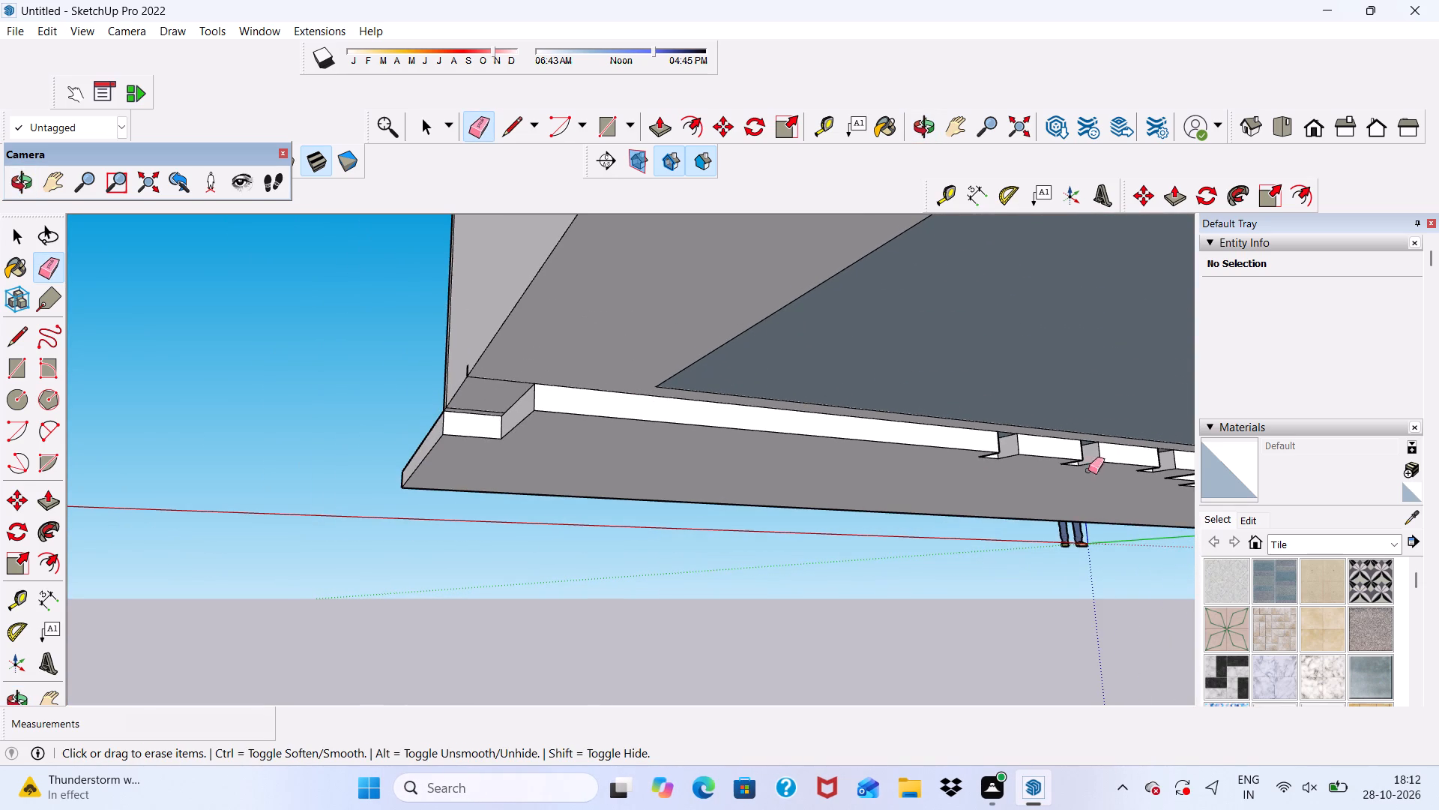
{"action": "middle_click_drag", "start_coordinate": [1103, 471], "coordinate": [1104, 441]}
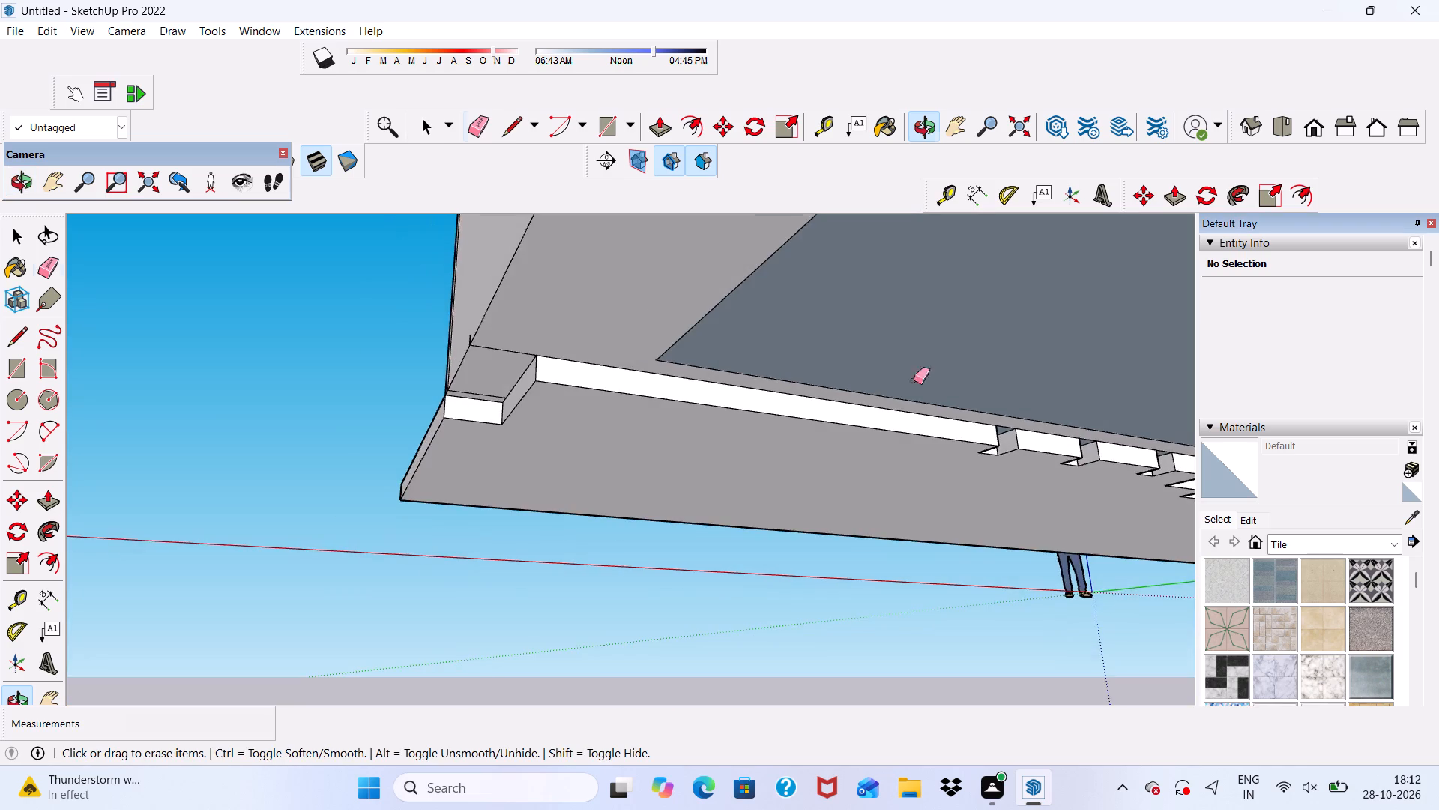
{"action": "scroll", "coordinate": [898, 371], "scroll_direction": "up", "scroll_amount": 4}
{"action": "left_click", "coordinate": [655, 126]}
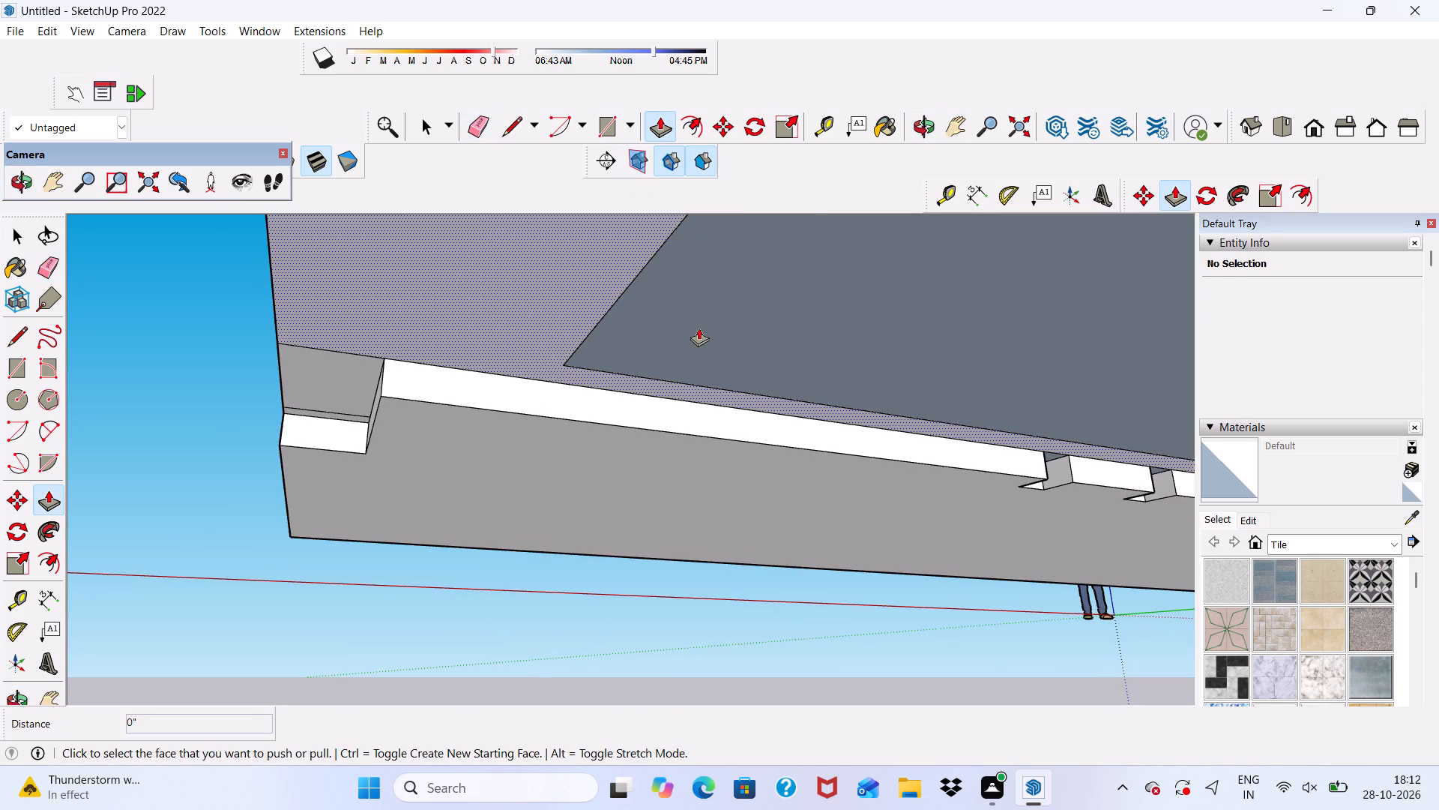
{"action": "left_click", "coordinate": [477, 387]}
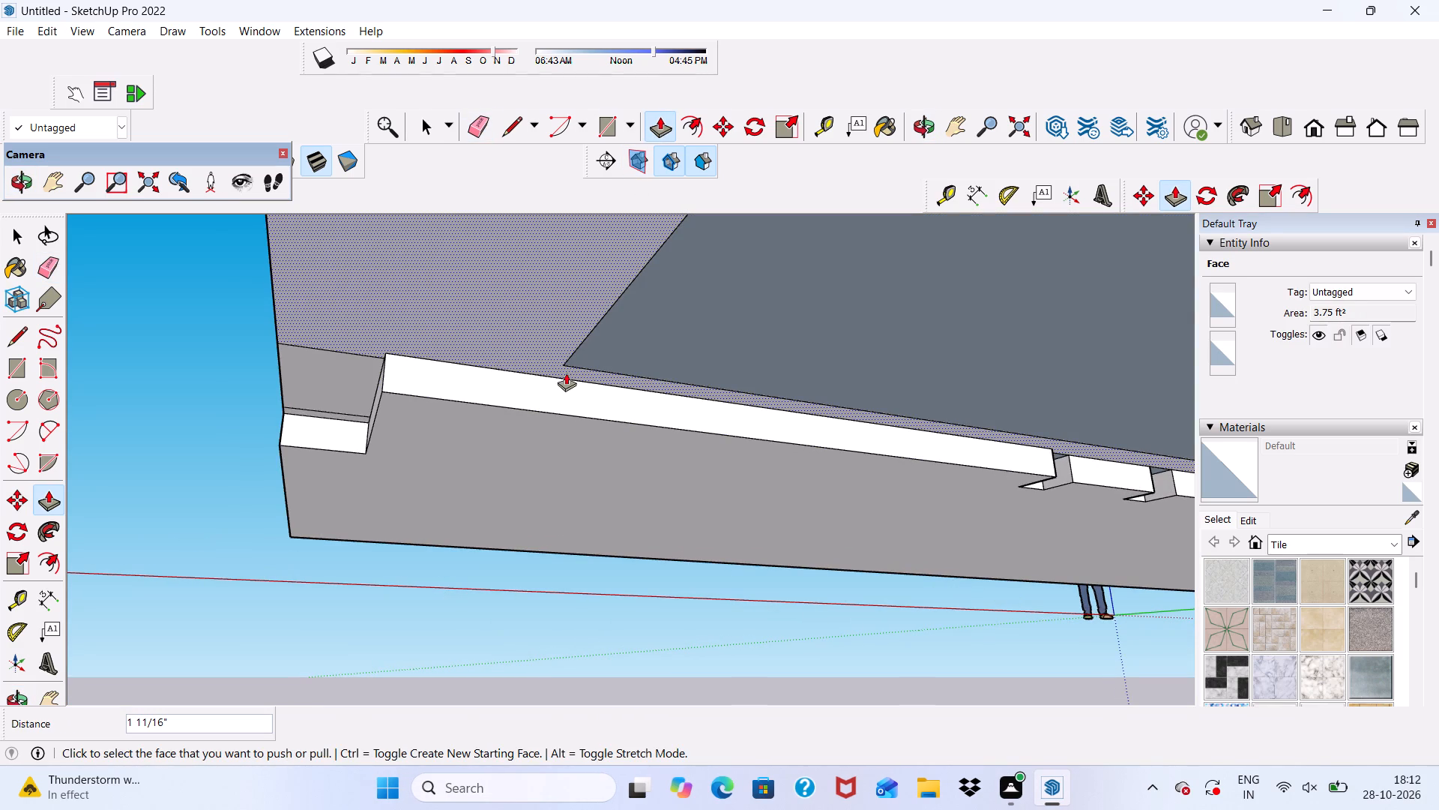
Push/Pull the porch slab's long rear edge face beside the corner notch 20' 8 3/16" across the house's recessed underside.
{"action": "left_click", "coordinate": [523, 394]}
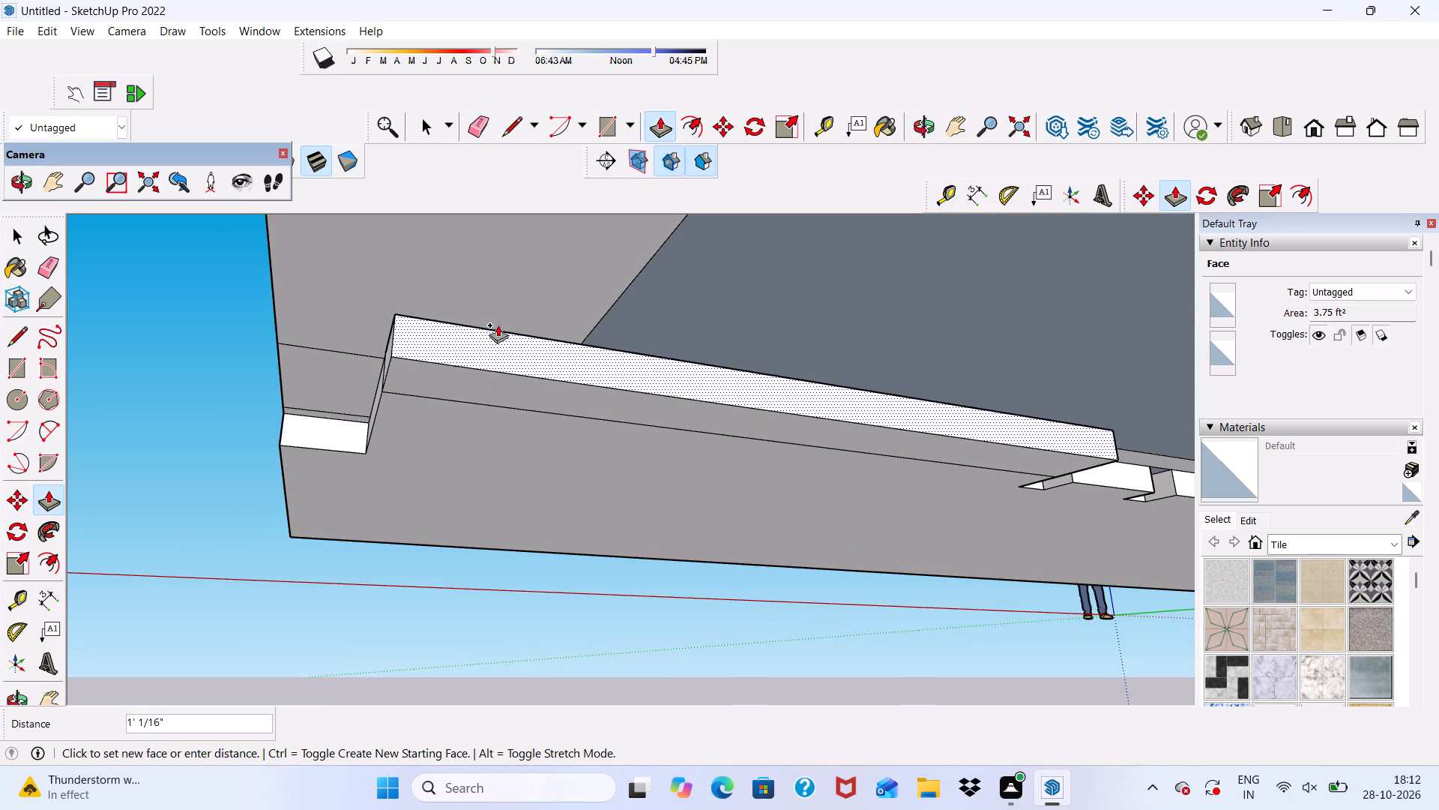
{"action": "scroll", "coordinate": [477, 292], "scroll_direction": "down", "scroll_amount": 4}
{"action": "scroll", "coordinate": [527, 364], "scroll_direction": "down", "scroll_amount": 18}
{"action": "scroll", "coordinate": [663, 354], "scroll_direction": "up", "scroll_amount": 4}
{"action": "scroll", "coordinate": [609, 381], "scroll_direction": "up", "scroll_amount": 7}
{"action": "left_click", "coordinate": [577, 363]}
{"action": "scroll", "coordinate": [552, 416], "scroll_direction": "up", "scroll_amount": 4}
{"action": "scroll", "coordinate": [549, 404], "scroll_direction": "down", "scroll_amount": 1}
Push/Pull the extended slab's narrow end face by 1 1/4" toward the far house wall.
{"action": "middle_click_drag", "start_coordinate": [549, 404], "coordinate": [551, 404]}
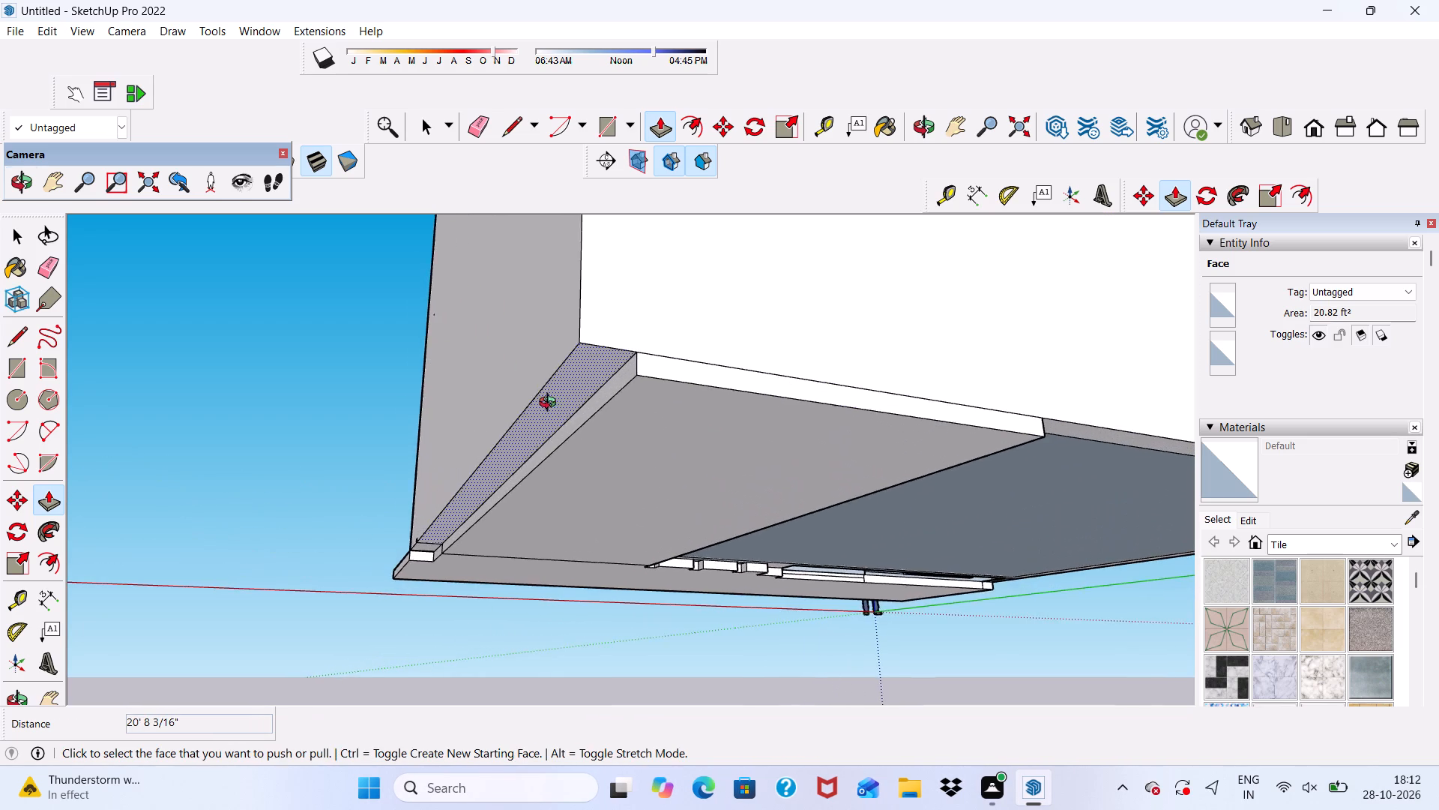
{"action": "middle_click_drag", "start_coordinate": [551, 404], "coordinate": [797, 391]}
{"action": "scroll", "coordinate": [621, 412], "scroll_direction": "up", "scroll_amount": 3}
{"action": "left_click", "coordinate": [565, 356]}
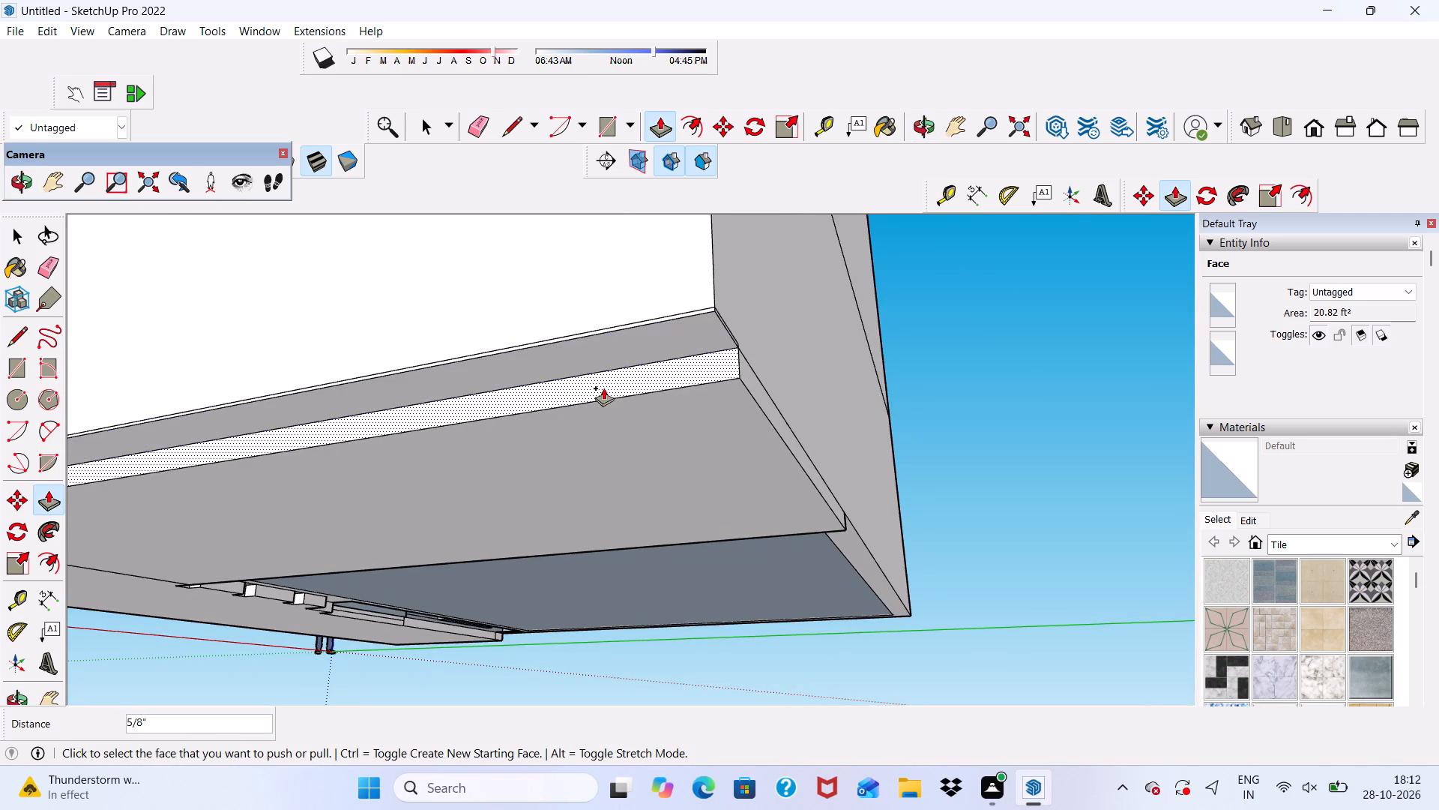
{"action": "scroll", "coordinate": [630, 397], "scroll_direction": "up", "scroll_amount": 2}
{"action": "left_click_drag", "start_coordinate": [633, 376], "coordinate": [633, 368]}
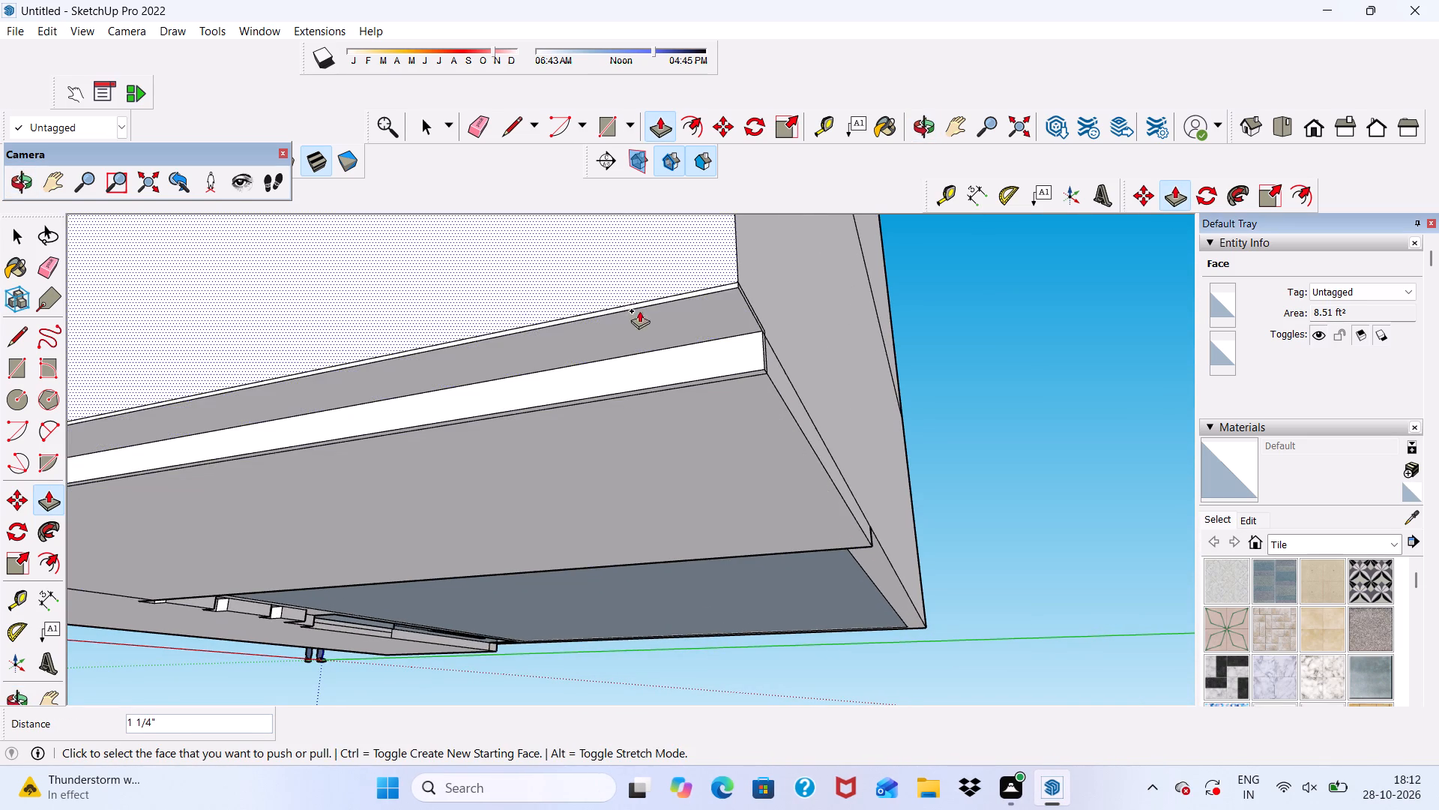
Push/Pull the recessed strip along the far wall, the corner notch and its small leftover piece by 4 15/16" to the slab underside.
{"action": "left_click", "coordinate": [665, 323]}
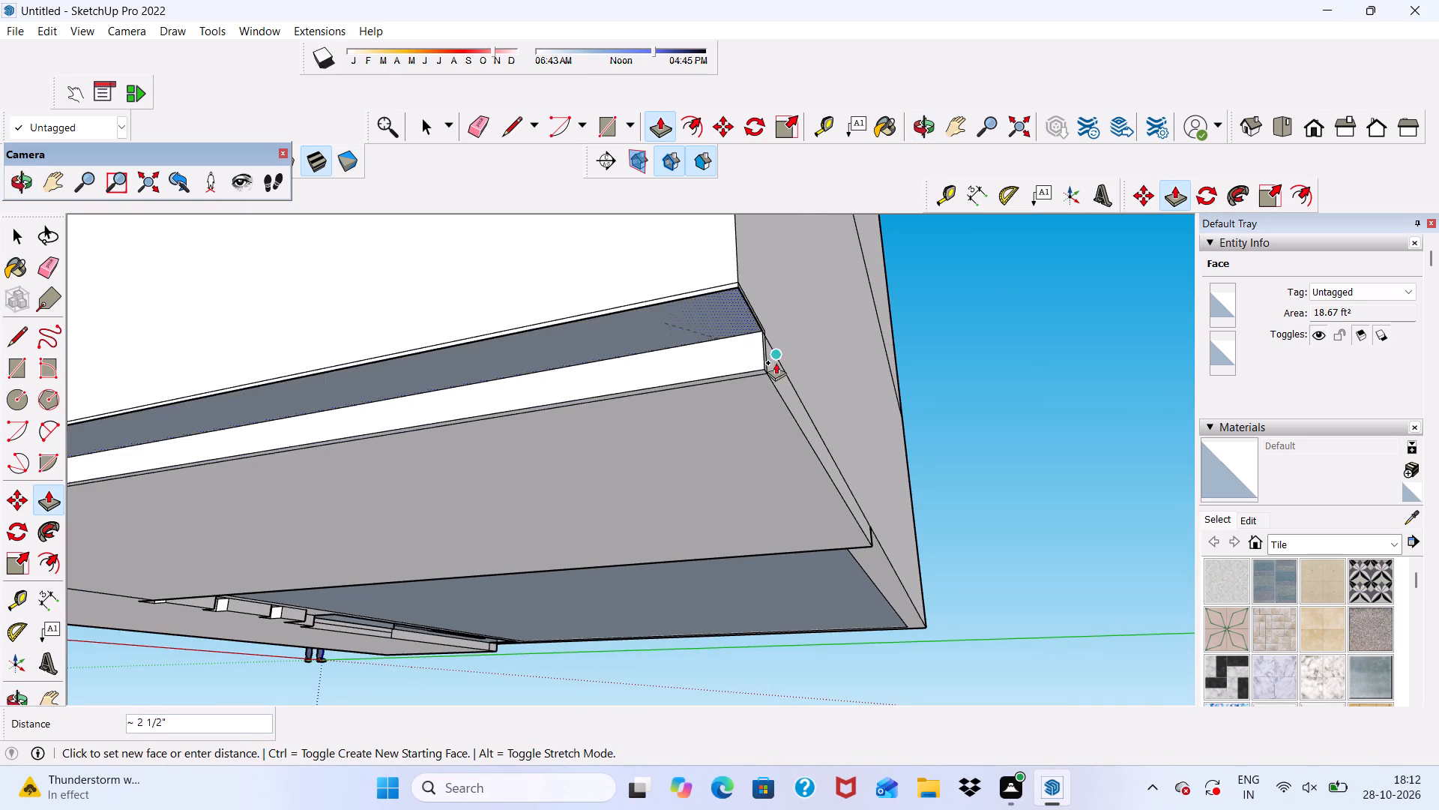
{"action": "left_click", "coordinate": [773, 390]}
{"action": "scroll", "coordinate": [769, 342], "scroll_direction": "down", "scroll_amount": 13}
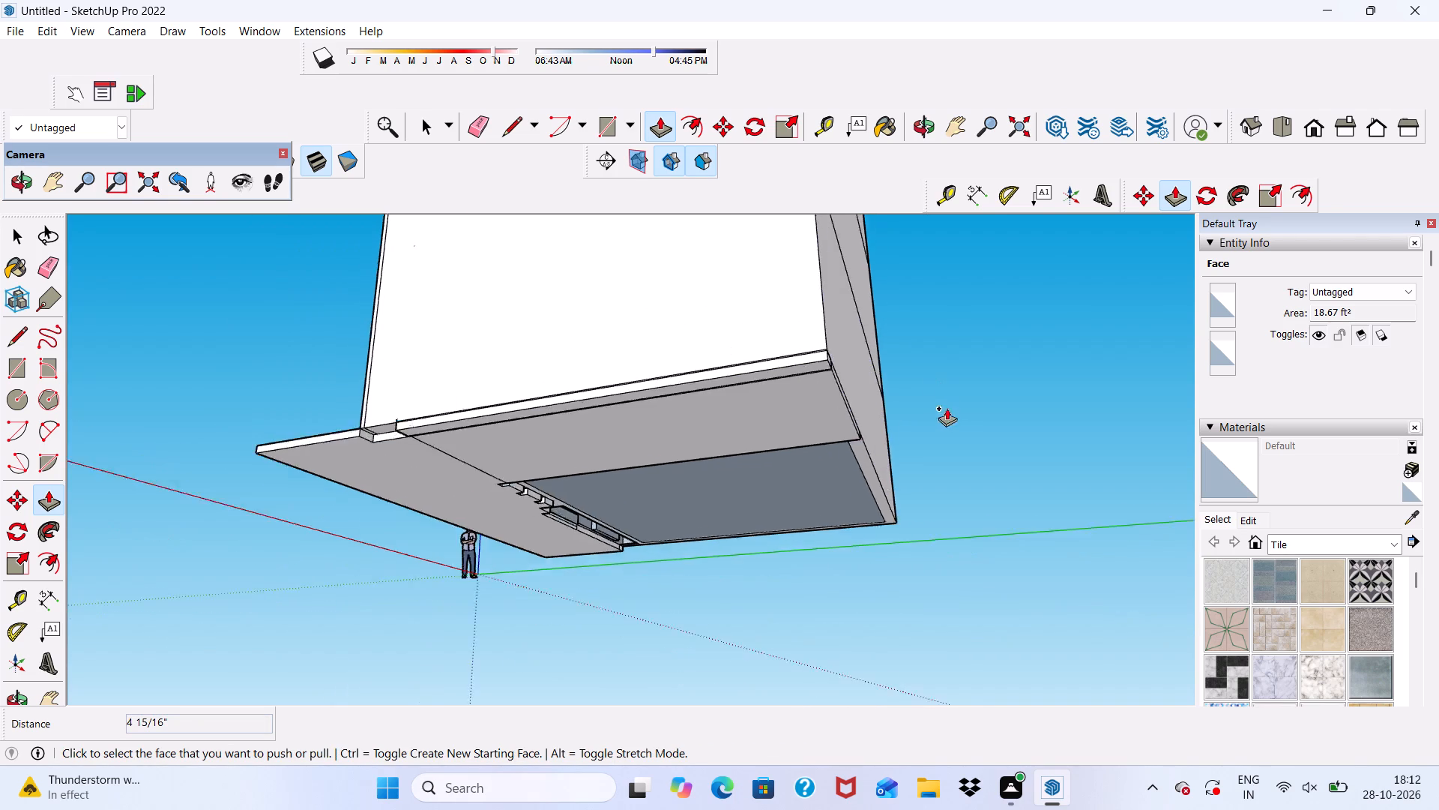
{"action": "scroll", "coordinate": [947, 408], "scroll_direction": "down", "scroll_amount": 2}
{"action": "scroll", "coordinate": [708, 404], "scroll_direction": "up", "scroll_amount": 5}
{"action": "scroll", "coordinate": [518, 391], "scroll_direction": "down", "scroll_amount": 2}
{"action": "middle_click_drag", "start_coordinate": [399, 418], "coordinate": [536, 418]}
{"action": "scroll", "coordinate": [536, 427], "scroll_direction": "up", "scroll_amount": 6}
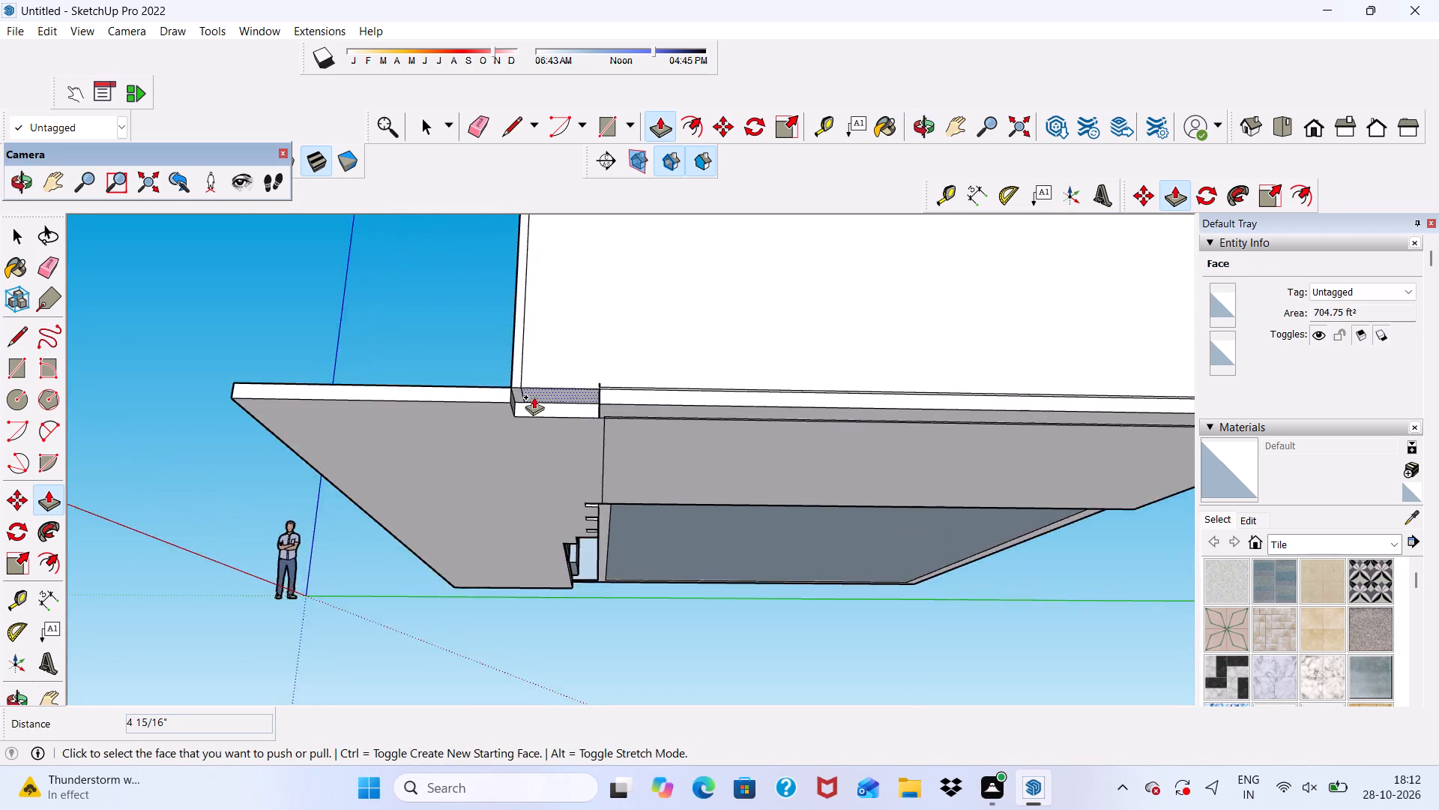
{"action": "scroll", "coordinate": [534, 397], "scroll_direction": "up", "scroll_amount": 6}
{"action": "left_click", "coordinate": [558, 391]}
{"action": "left_click", "coordinate": [433, 424]}
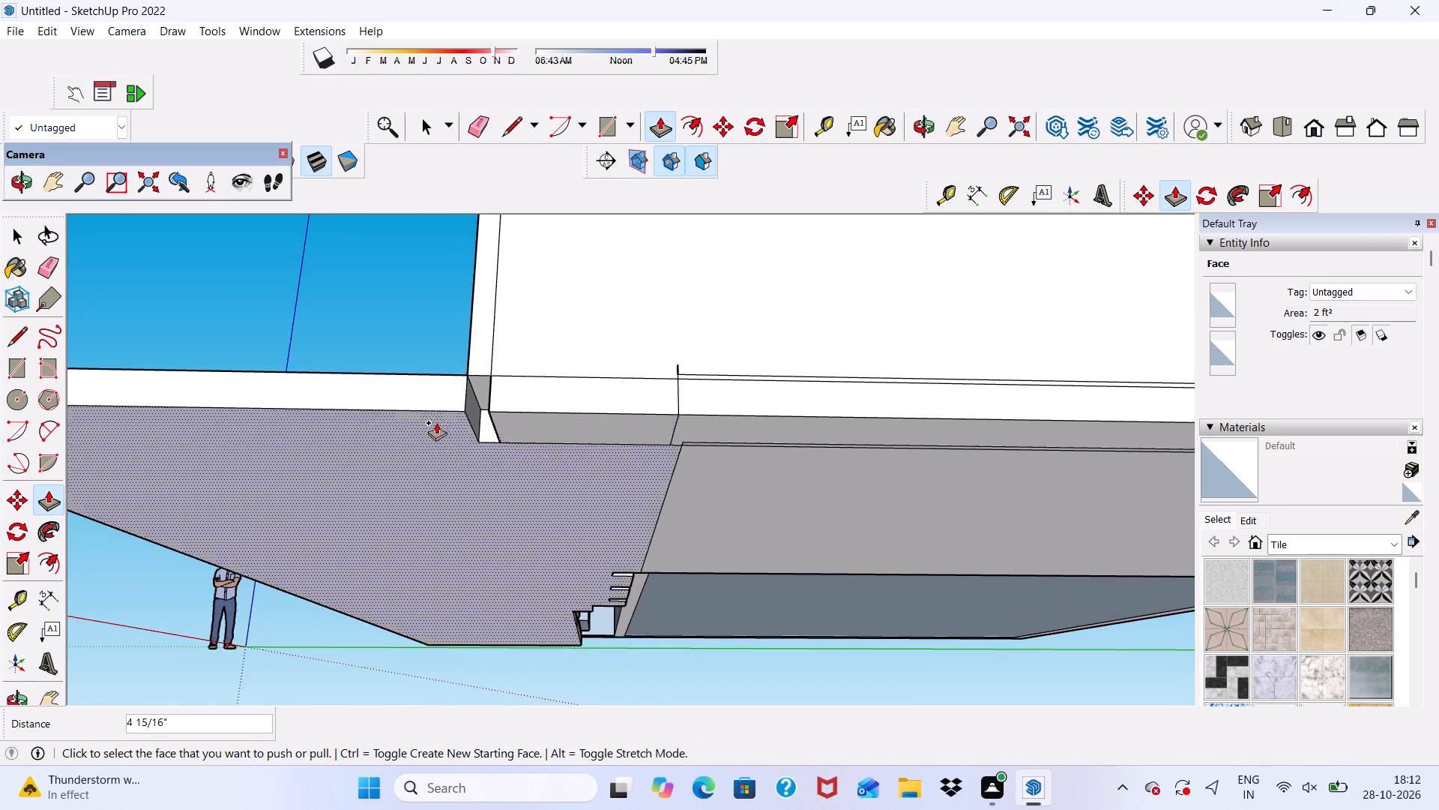
{"action": "scroll", "coordinate": [485, 397], "scroll_direction": "up", "scroll_amount": 9}
{"action": "left_click", "coordinate": [462, 373]}
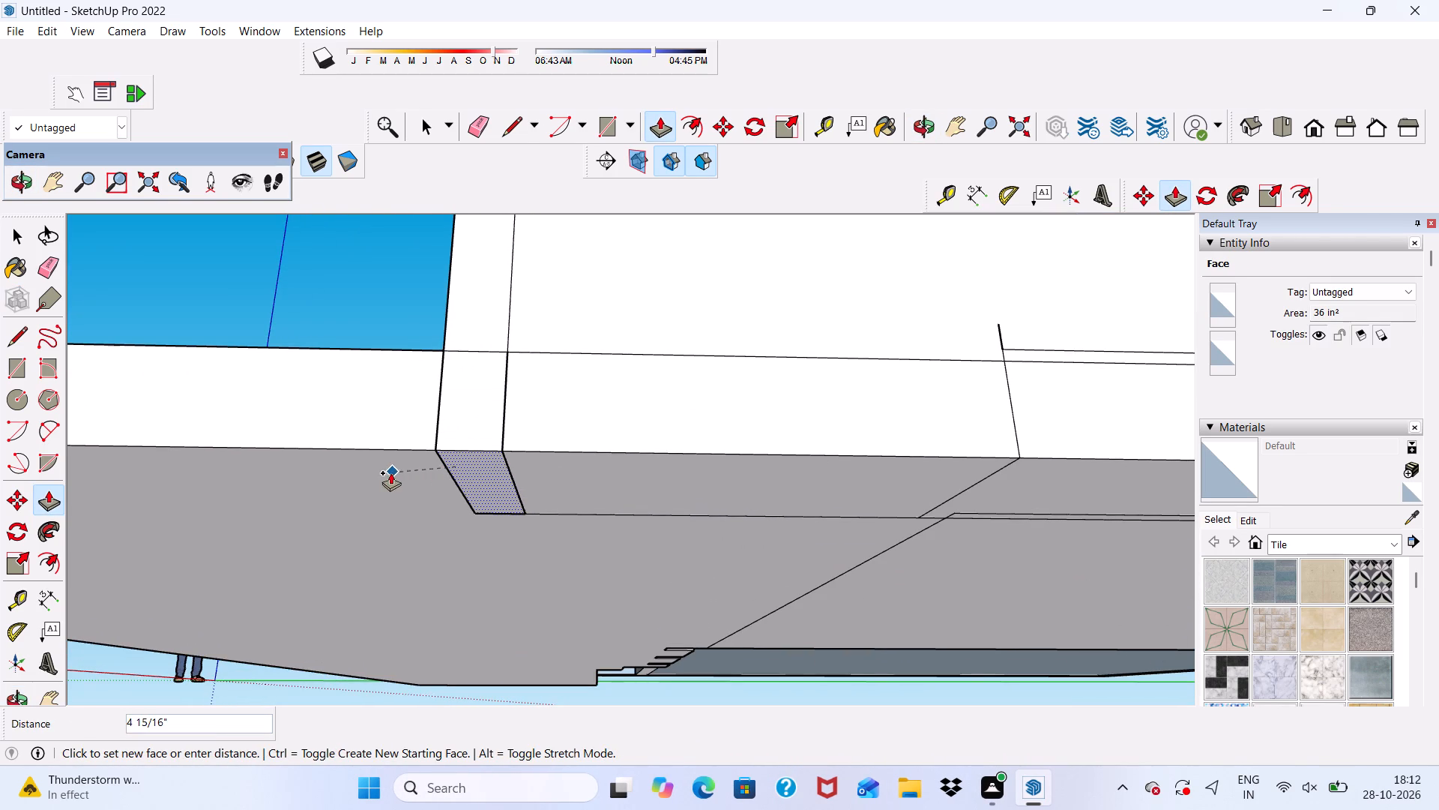
{"action": "left_click", "coordinate": [390, 472]}
Push/Pull the large recessed floor face and the wall strip beside the small notches by 4 15/16", flush with the slab underside.
{"action": "scroll", "coordinate": [426, 463], "scroll_direction": "down", "scroll_amount": 15}
{"action": "middle_click_drag", "start_coordinate": [584, 541], "coordinate": [474, 343]}
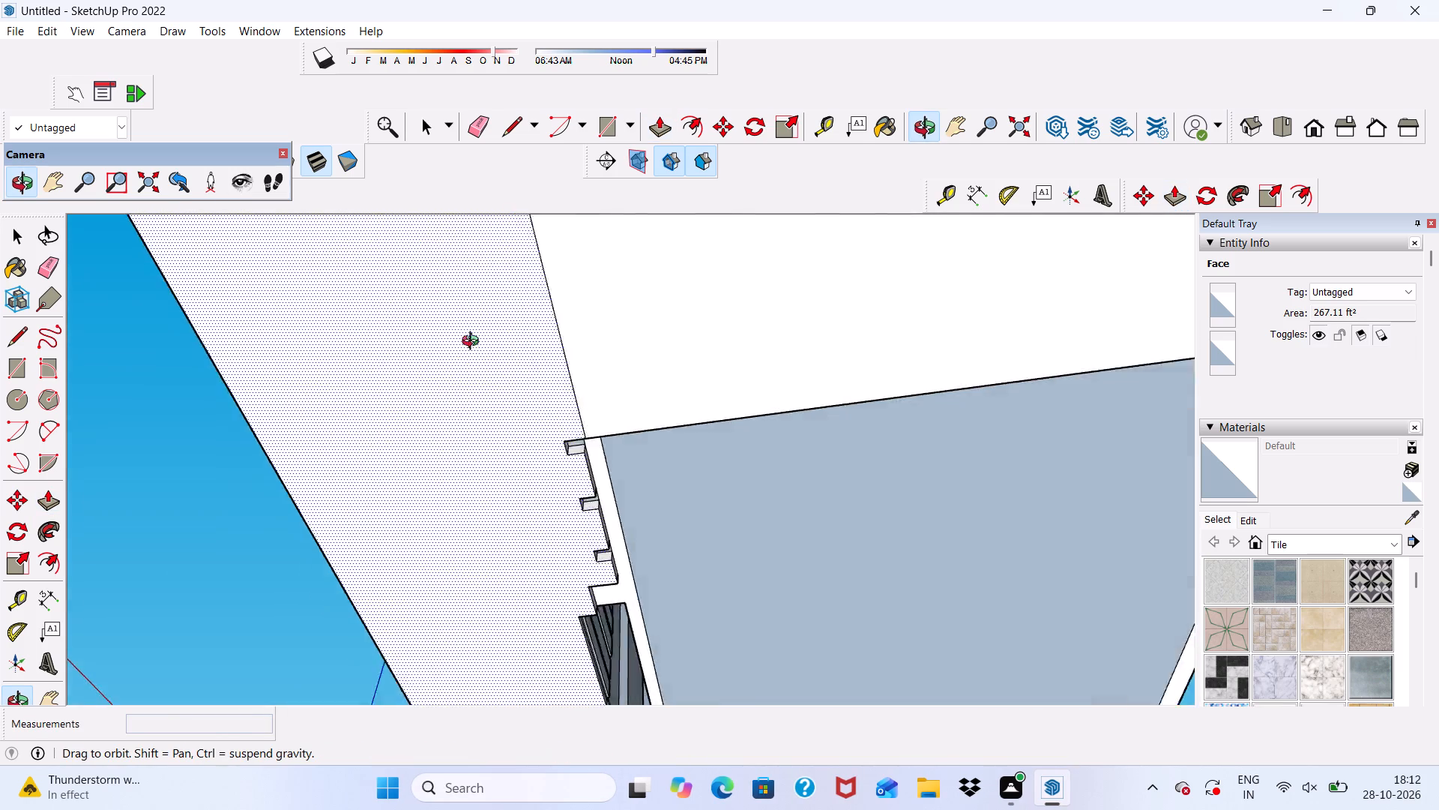
{"action": "middle_click_drag", "start_coordinate": [474, 343], "coordinate": [387, 382]}
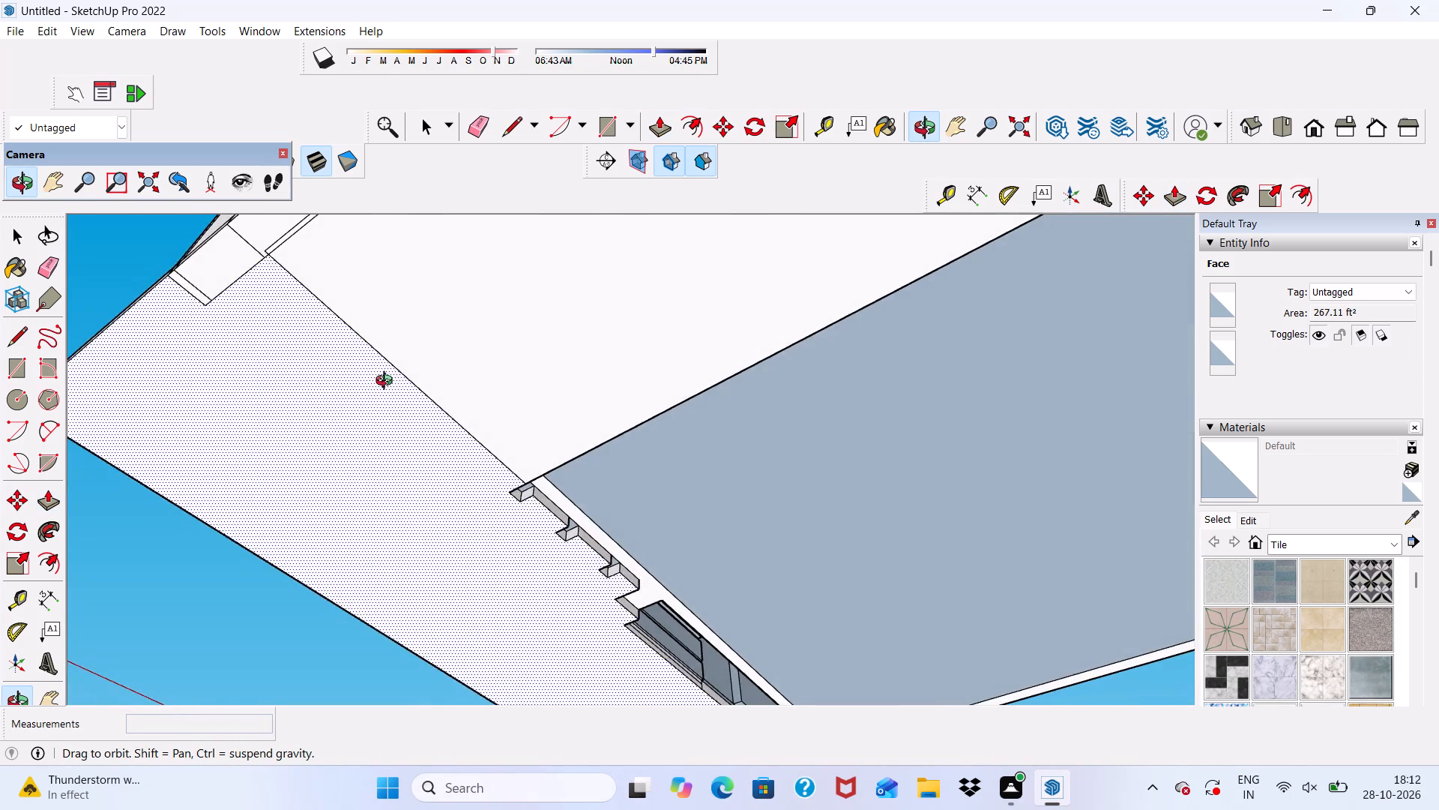
{"action": "middle_click_drag", "start_coordinate": [387, 382], "coordinate": [523, 465]}
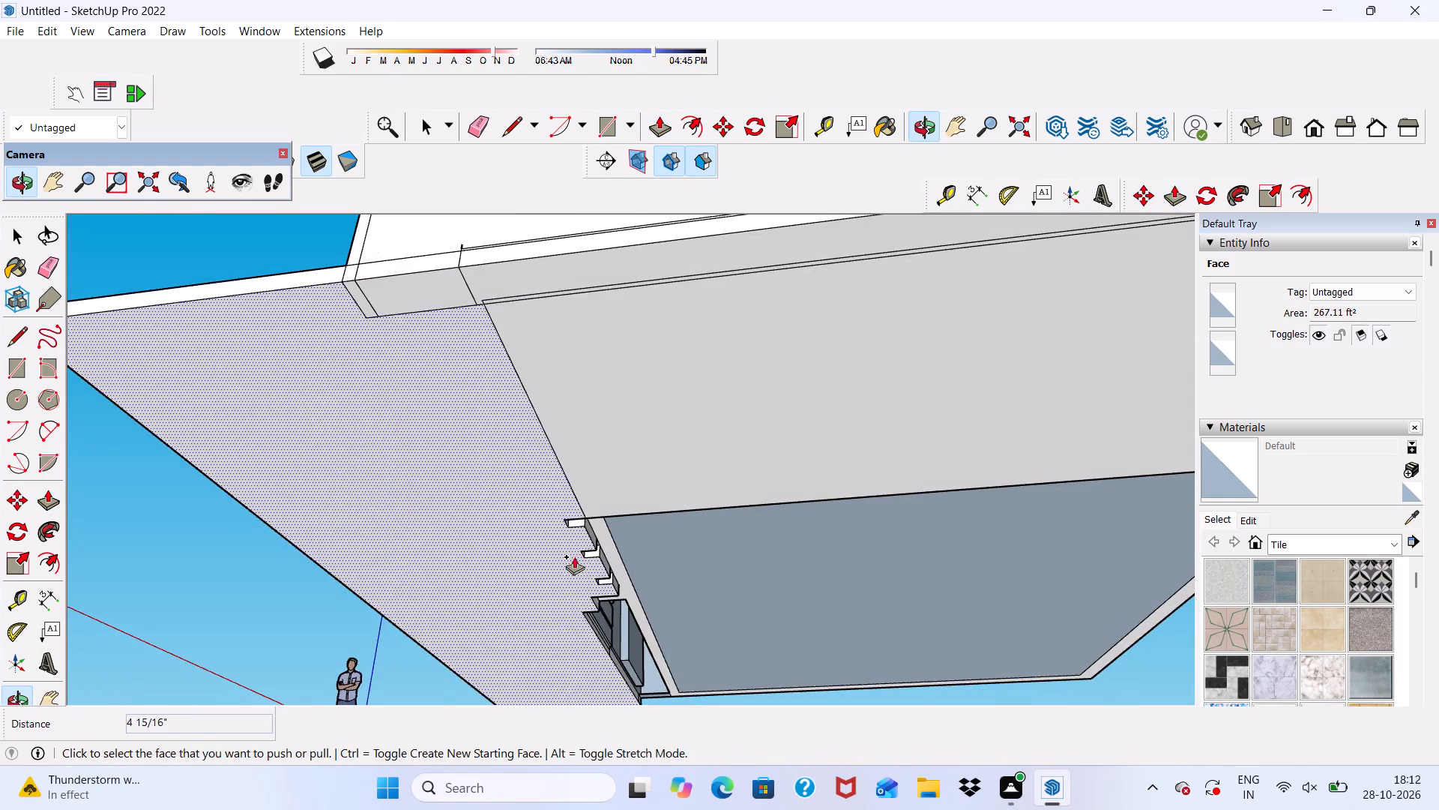
{"action": "scroll", "coordinate": [585, 556], "scroll_direction": "up", "scroll_amount": 4}
{"action": "left_click", "coordinate": [678, 535]}
{"action": "left_click", "coordinate": [555, 457]}
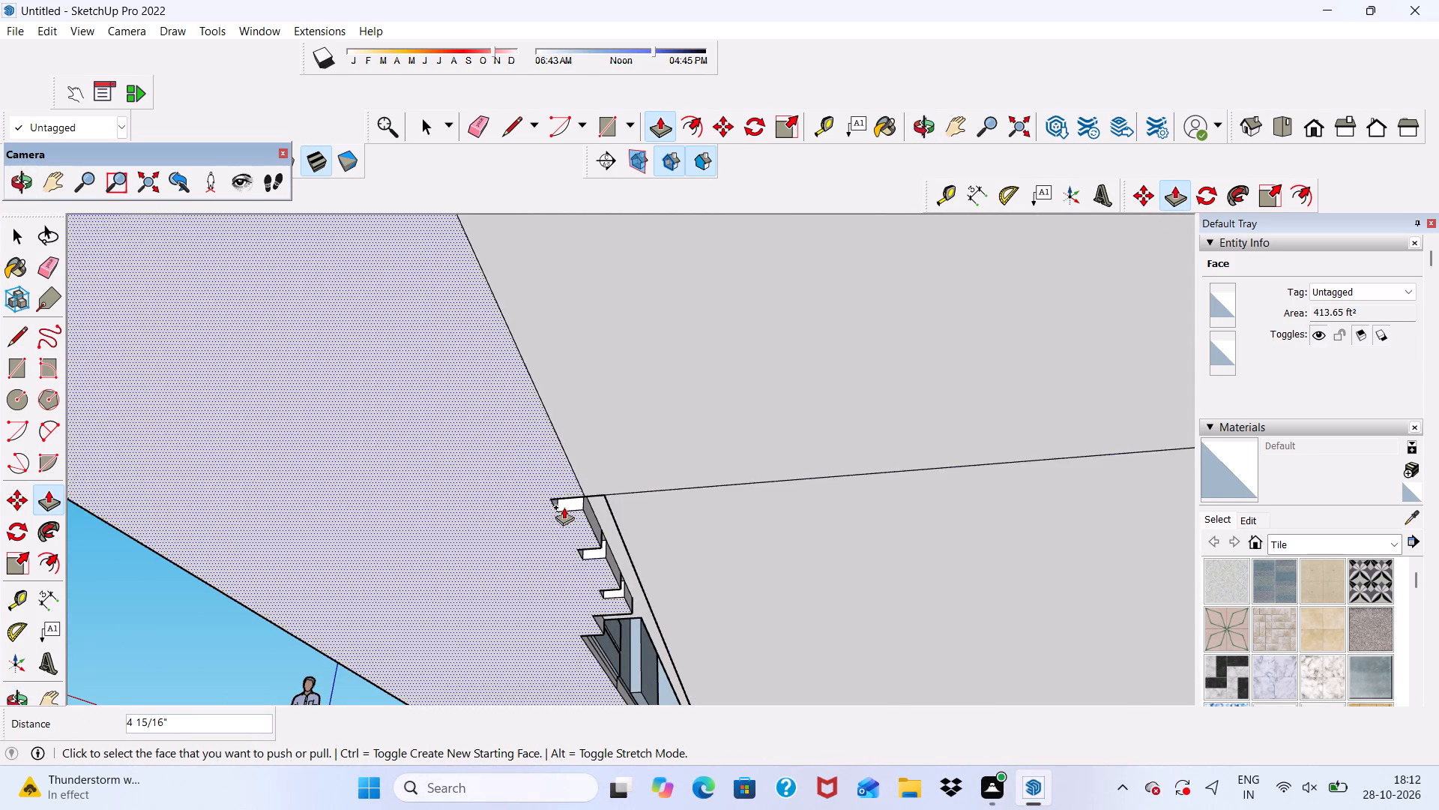
{"action": "scroll", "coordinate": [564, 516], "scroll_direction": "up", "scroll_amount": 7}
{"action": "left_click", "coordinate": [618, 500]}
{"action": "left_click", "coordinate": [487, 431]}
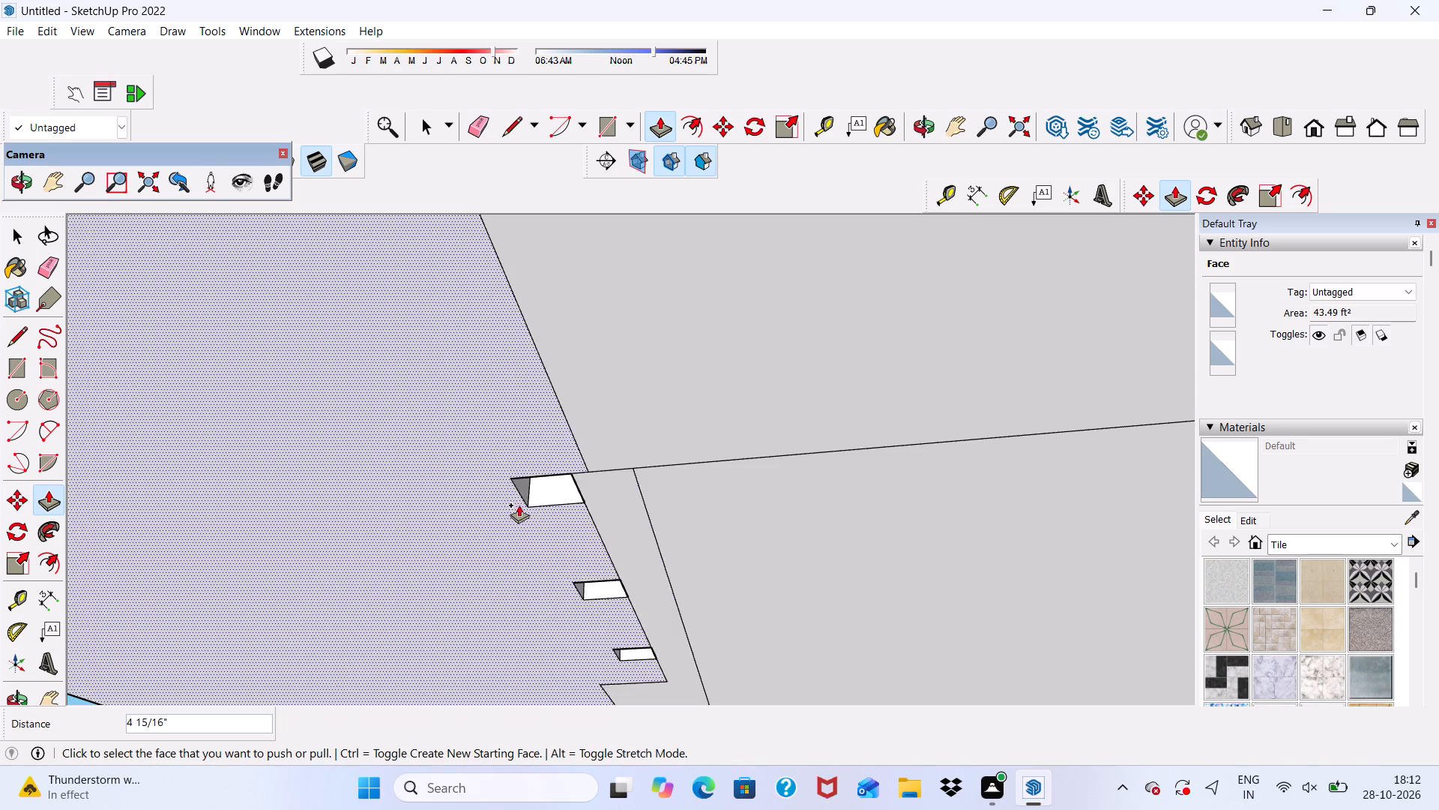
Fill the three small rectangular notches beside the wall strip with Push/Pull, about 6 1/4", flush with the slab underside.
{"action": "scroll", "coordinate": [528, 513], "scroll_direction": "up", "scroll_amount": 9}
{"action": "left_click", "coordinate": [557, 471]}
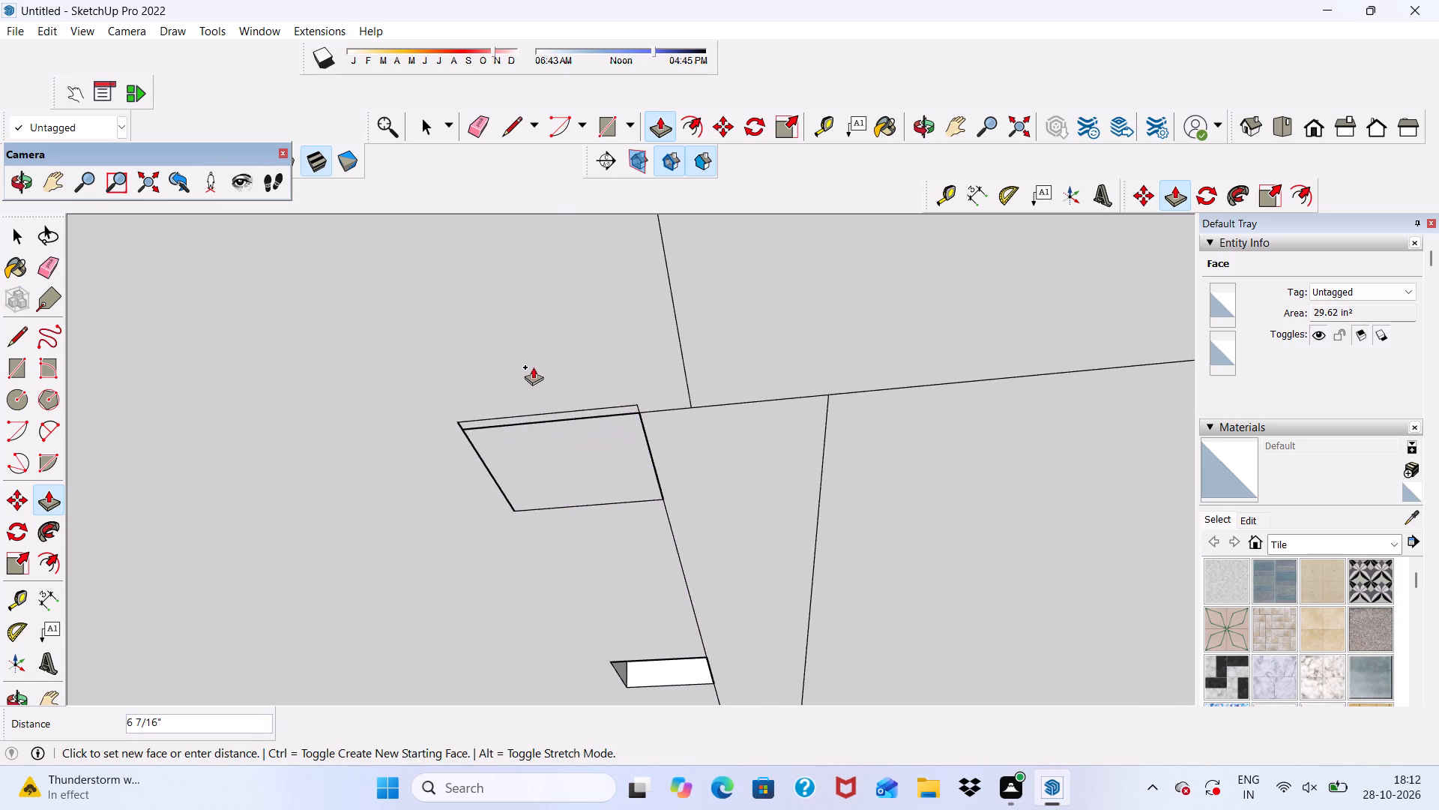
{"action": "left_click", "coordinate": [533, 366]}
{"action": "scroll", "coordinate": [527, 397], "scroll_direction": "down", "scroll_amount": 6}
{"action": "scroll", "coordinate": [607, 565], "scroll_direction": "up", "scroll_amount": 4}
{"action": "scroll", "coordinate": [608, 564], "scroll_direction": "down", "scroll_amount": 1}
{"action": "scroll", "coordinate": [615, 615], "scroll_direction": "up", "scroll_amount": 4}
{"action": "left_click_drag", "start_coordinate": [622, 631], "coordinate": [623, 620]}
{"action": "scroll", "coordinate": [623, 618], "scroll_direction": "up", "scroll_amount": 3}
{"action": "left_click", "coordinate": [623, 618]}
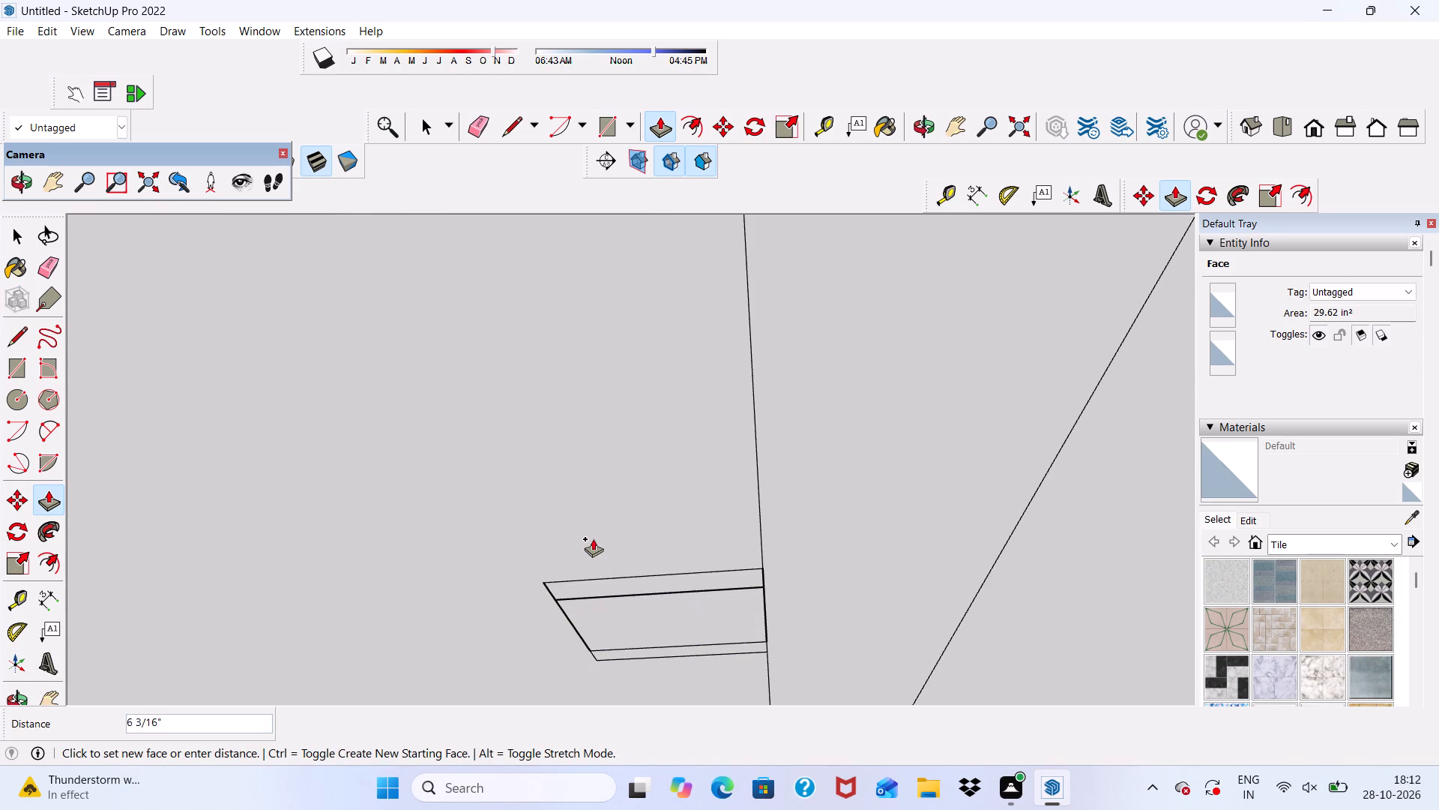
{"action": "left_click", "coordinate": [593, 538]}
{"action": "scroll", "coordinate": [579, 491], "scroll_direction": "down", "scroll_amount": 17}
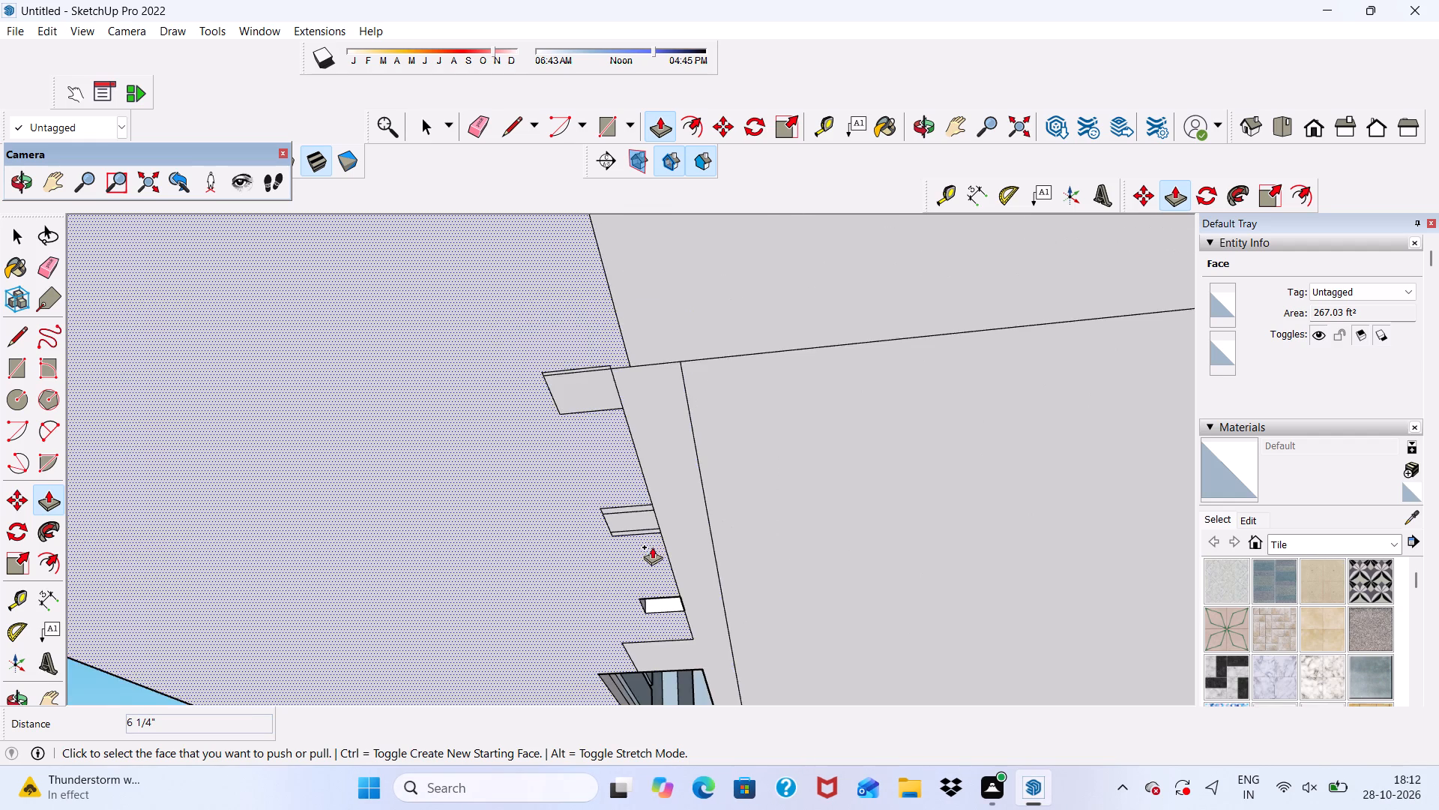
{"action": "scroll", "coordinate": [655, 624], "scroll_direction": "up", "scroll_amount": 15}
{"action": "left_click", "coordinate": [666, 596]}
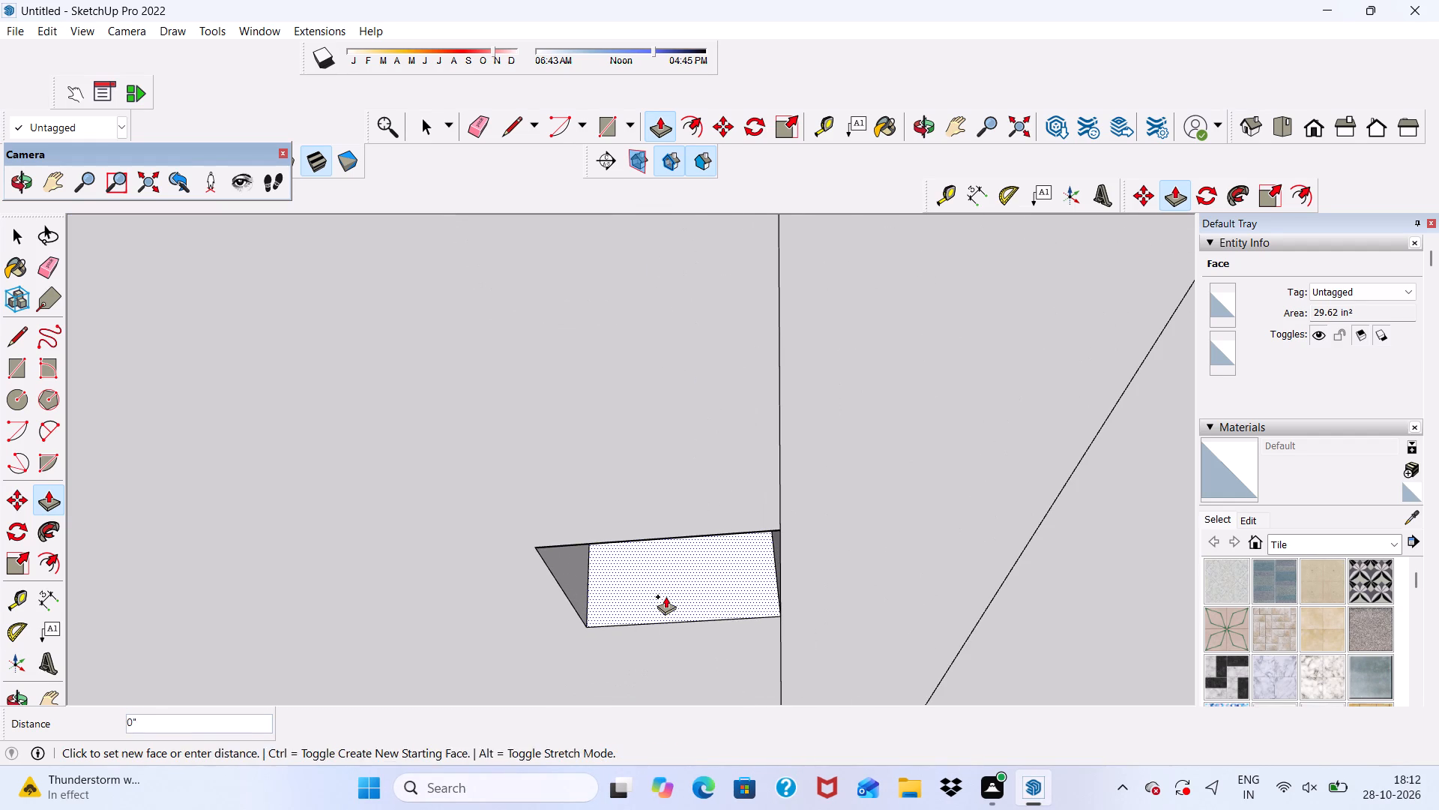
{"action": "left_click_drag", "start_coordinate": [660, 593], "coordinate": [648, 492]}
Fill the long recess beyond the small notches, Push/Pulling its main face by 1' 11 11/16" and the remaining side strip by 2' 1/8".
{"action": "scroll", "coordinate": [647, 482], "scroll_direction": "down", "scroll_amount": 5}
{"action": "scroll", "coordinate": [636, 556], "scroll_direction": "down", "scroll_amount": 9}
{"action": "scroll", "coordinate": [679, 673], "scroll_direction": "up", "scroll_amount": 5}
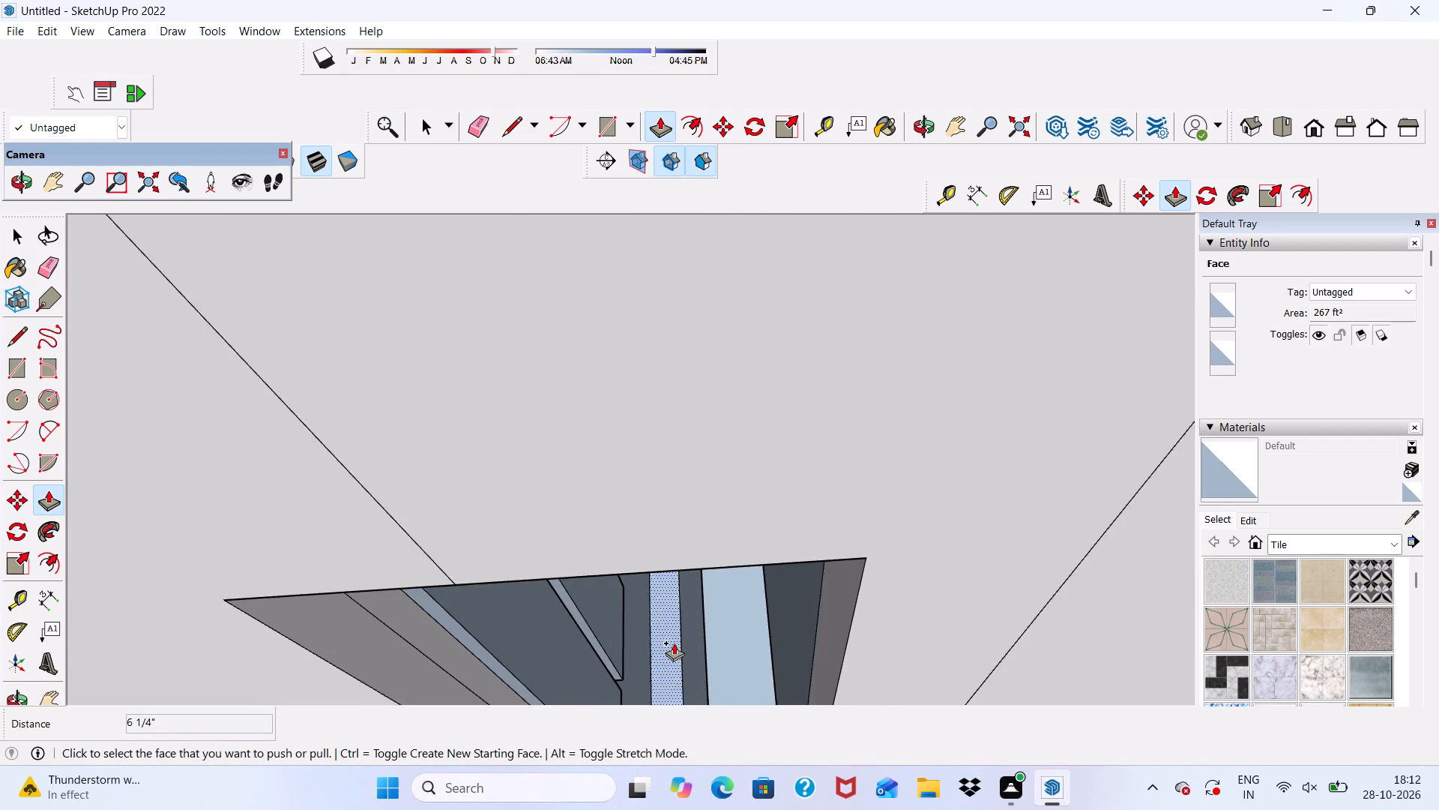
{"action": "scroll", "coordinate": [603, 454], "scroll_direction": "down", "scroll_amount": 16}
{"action": "middle_click_drag", "start_coordinate": [705, 548], "coordinate": [802, 507]}
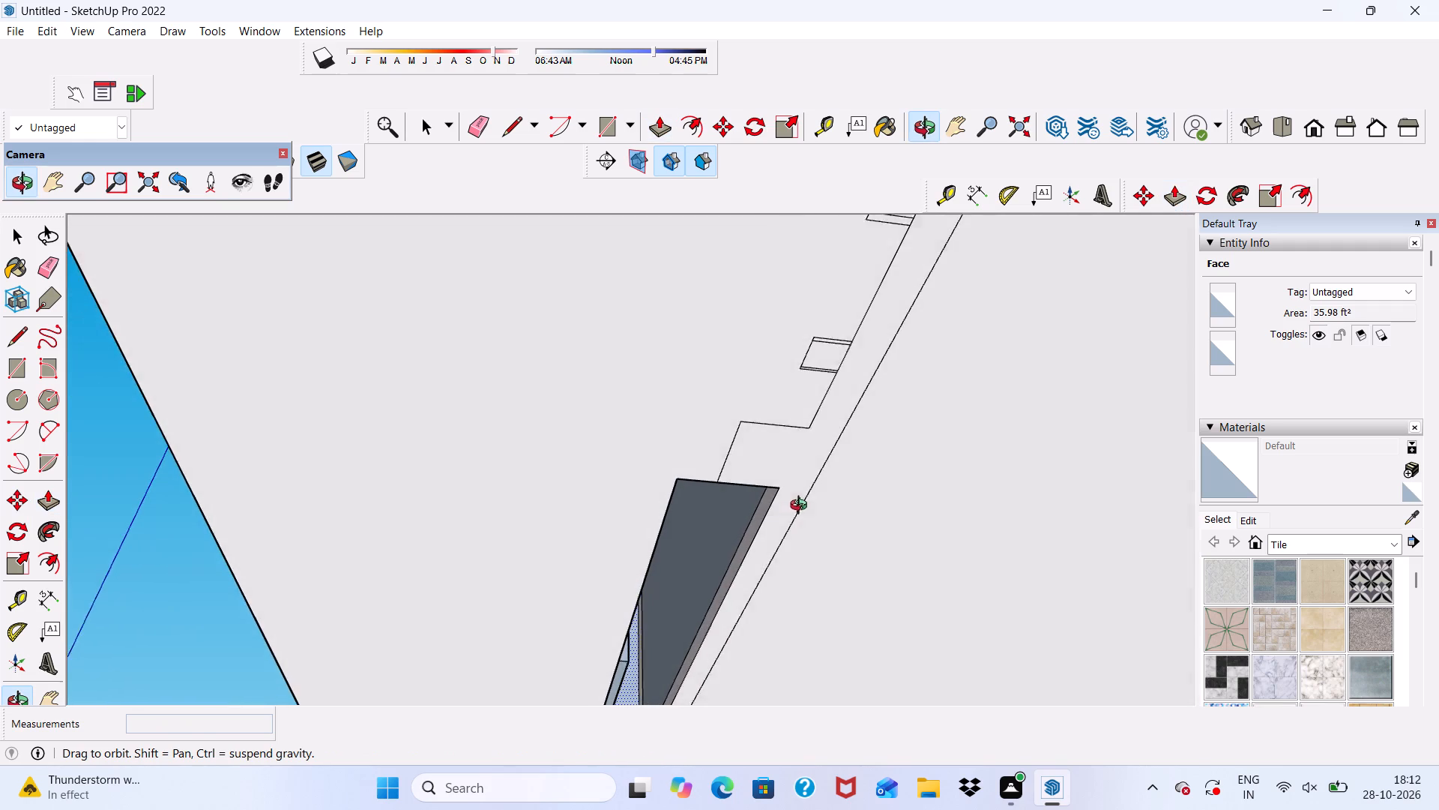
{"action": "middle_click_drag", "start_coordinate": [802, 507], "coordinate": [800, 507]}
{"action": "scroll", "coordinate": [702, 571], "scroll_direction": "up", "scroll_amount": 3}
{"action": "left_click", "coordinate": [714, 572]}
{"action": "left_click", "coordinate": [585, 556]}
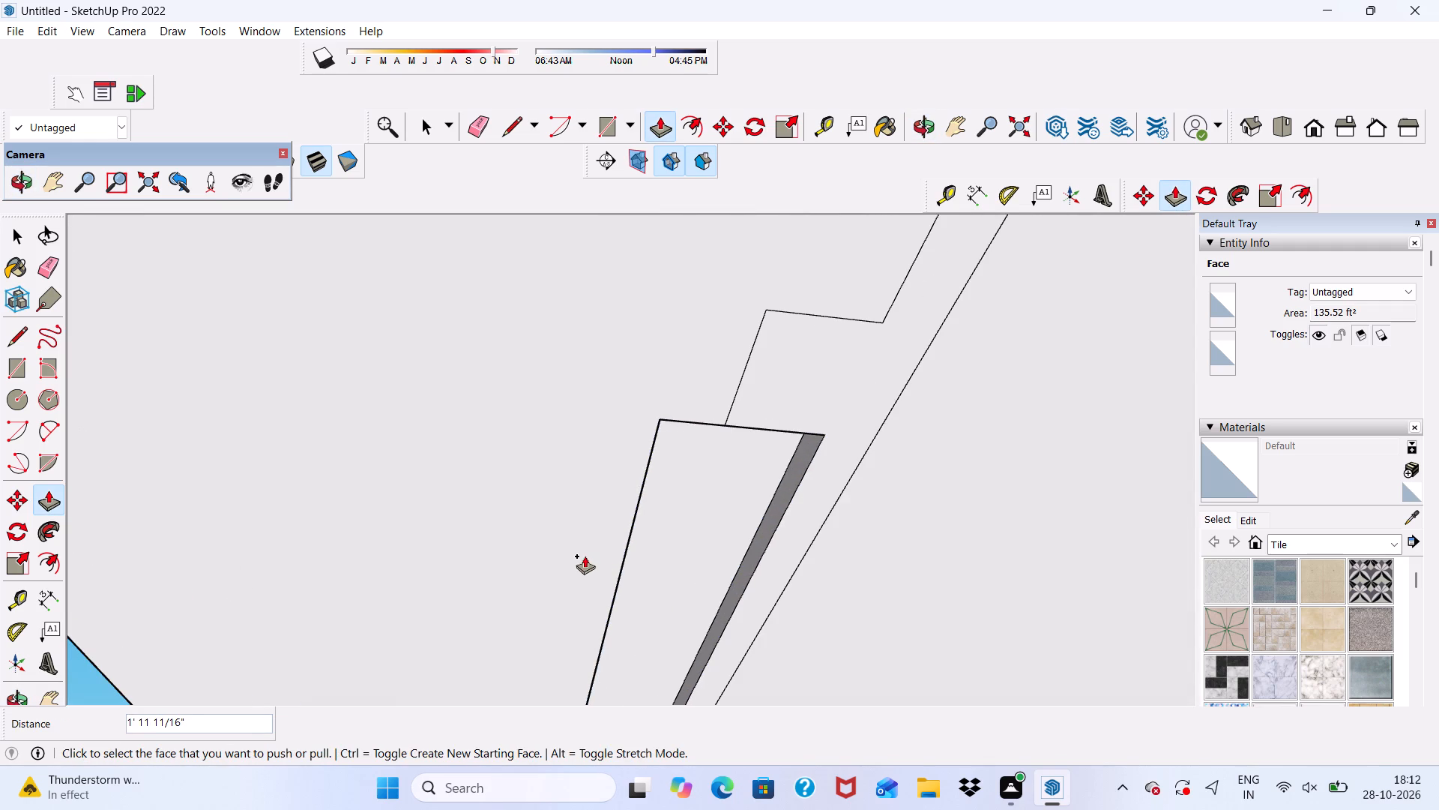
{"action": "scroll", "coordinate": [752, 539], "scroll_direction": "up", "scroll_amount": 7}
{"action": "scroll", "coordinate": [737, 564], "scroll_direction": "down", "scroll_amount": 1}
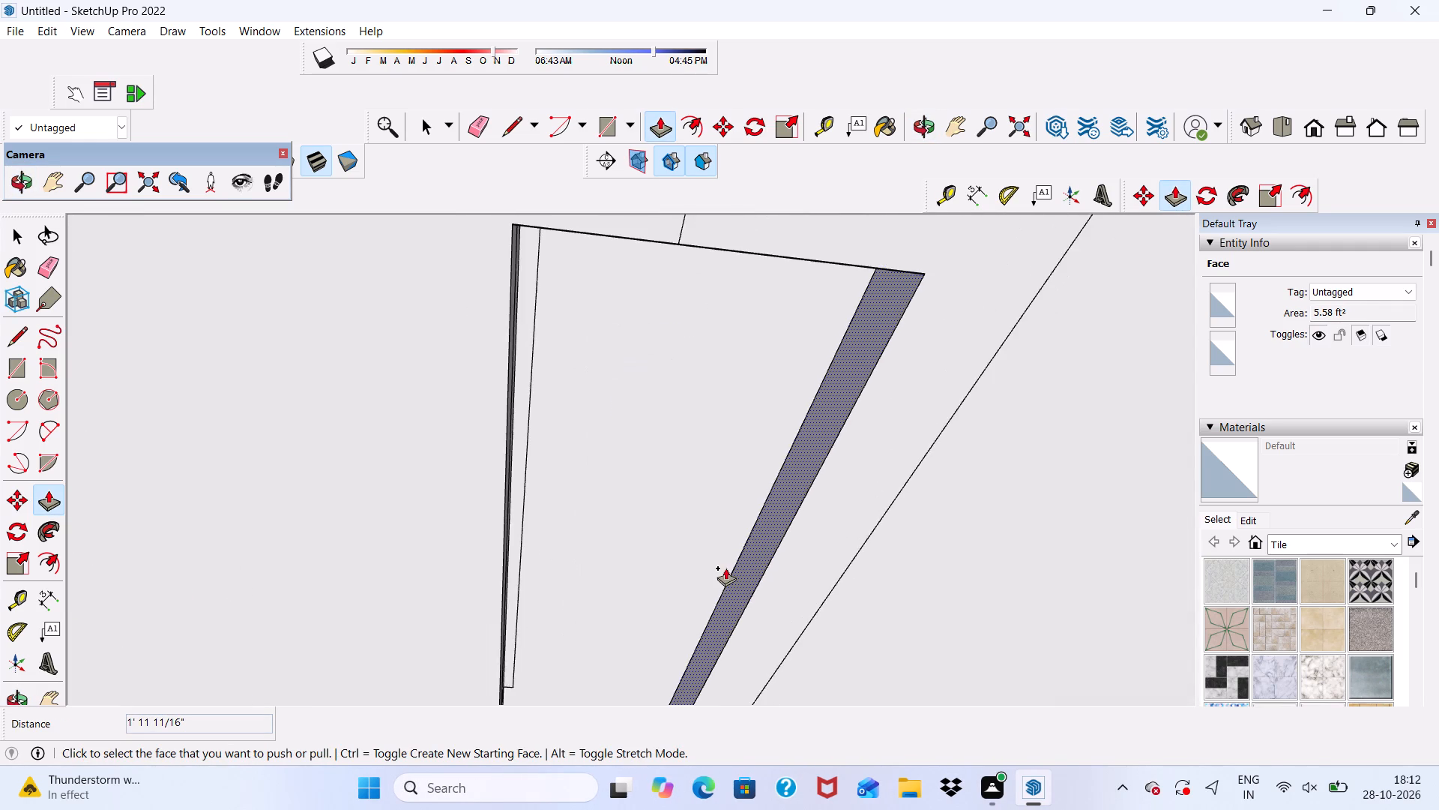
{"action": "middle_click_drag", "start_coordinate": [718, 570], "coordinate": [652, 594]}
{"action": "middle_click_drag", "start_coordinate": [662, 592], "coordinate": [746, 595]}
{"action": "scroll", "coordinate": [746, 596], "scroll_direction": "up", "scroll_amount": 3}
{"action": "left_click", "coordinate": [737, 585]}
{"action": "left_click", "coordinate": [292, 518]}
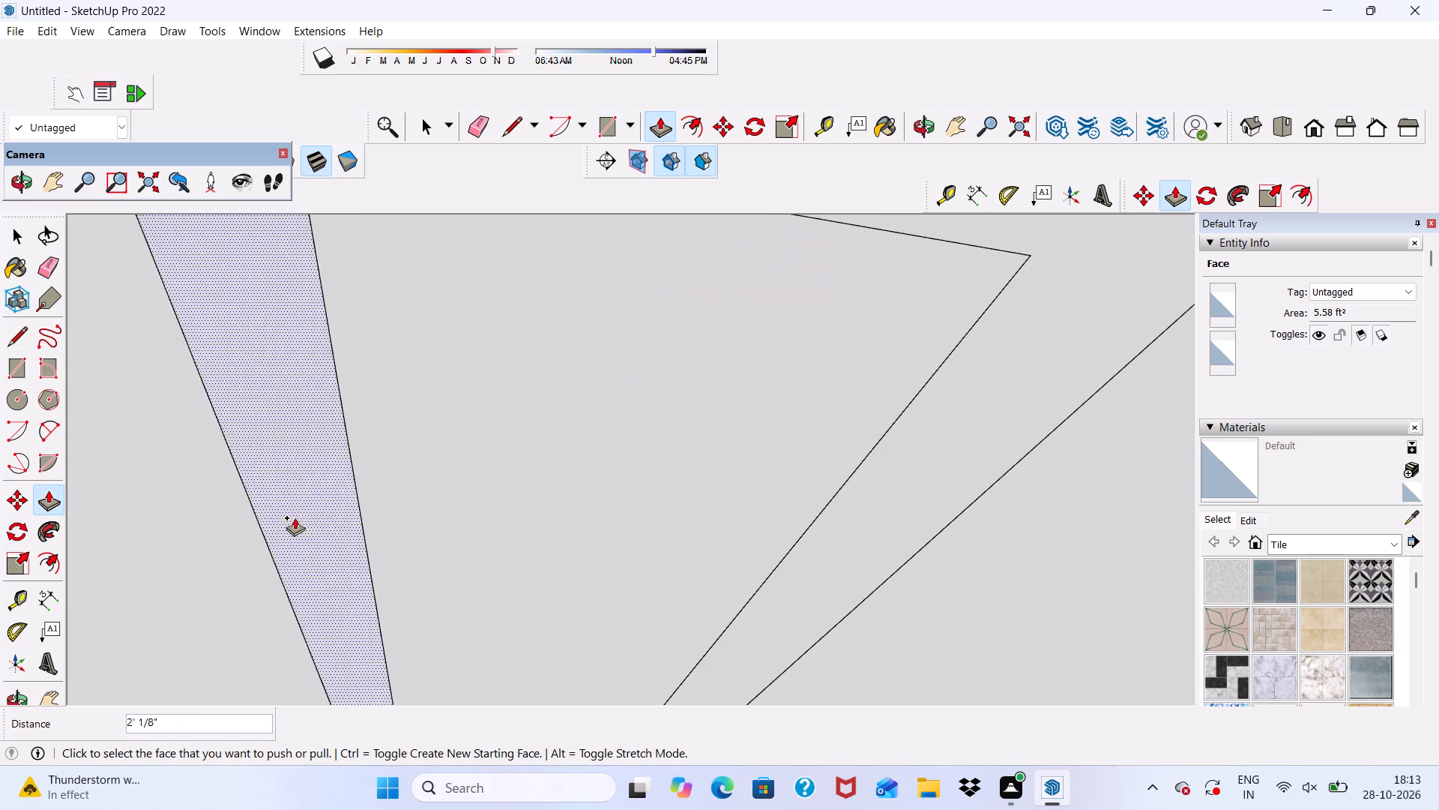
Push/Pull the last open notch at the slab's side edge by 4 15/16", flush with the underside.
{"action": "scroll", "coordinate": [386, 530], "scroll_direction": "down", "scroll_amount": 6}
{"action": "scroll", "coordinate": [454, 659], "scroll_direction": "down", "scroll_amount": 10}
{"action": "scroll", "coordinate": [495, 597], "scroll_direction": "down", "scroll_amount": 8}
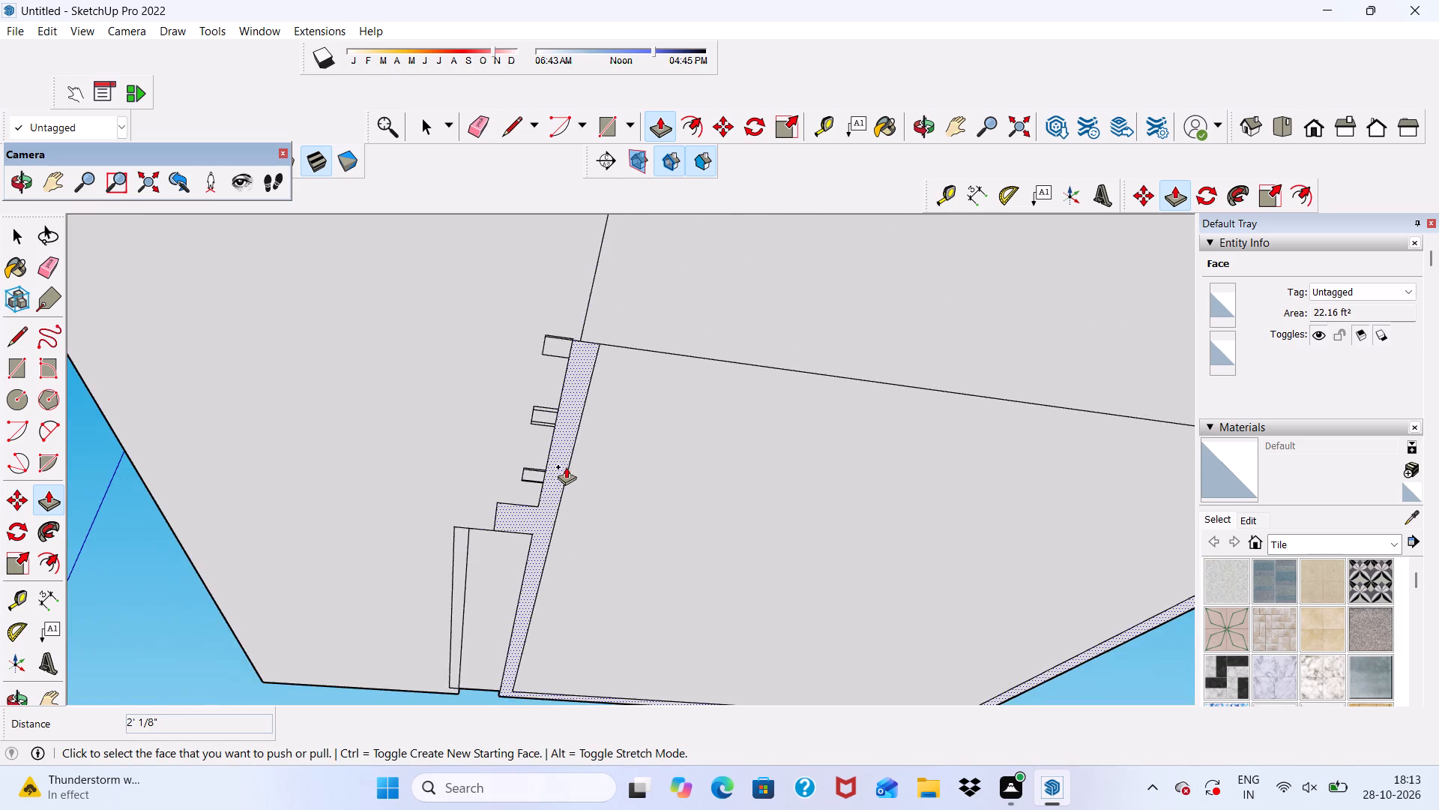
{"action": "scroll", "coordinate": [570, 431], "scroll_direction": "down", "scroll_amount": 4}
{"action": "middle_click_drag", "start_coordinate": [494, 640], "coordinate": [991, 550]}
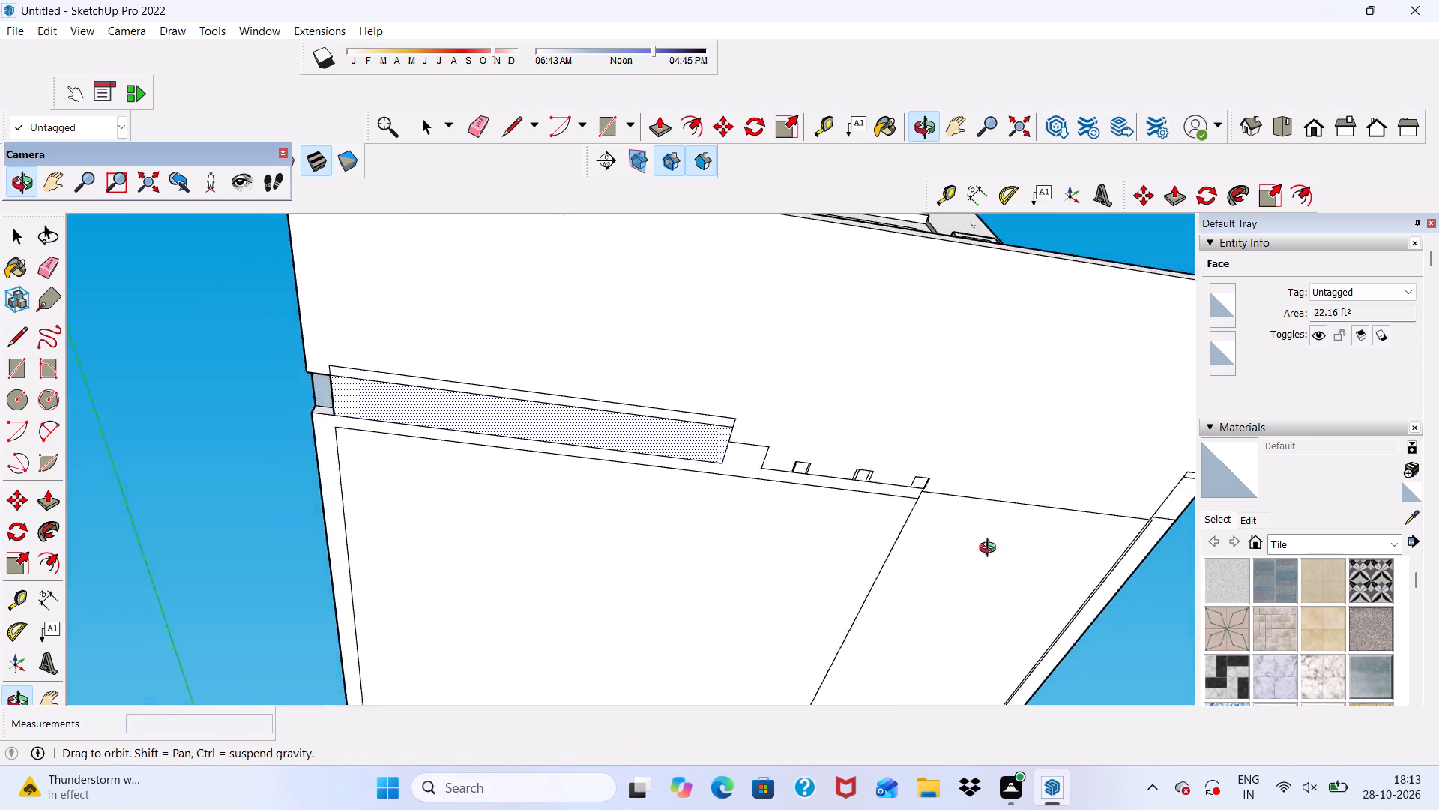
{"action": "middle_click_drag", "start_coordinate": [991, 550], "coordinate": [1061, 614]}
{"action": "scroll", "coordinate": [38, 313], "scroll_direction": "up", "scroll_amount": 5}
{"action": "scroll", "coordinate": [63, 301], "scroll_direction": "down", "scroll_amount": 4}
{"action": "middle_click_drag", "start_coordinate": [240, 367], "coordinate": [434, 444]}
{"action": "scroll", "coordinate": [528, 433], "scroll_direction": "up", "scroll_amount": 5}
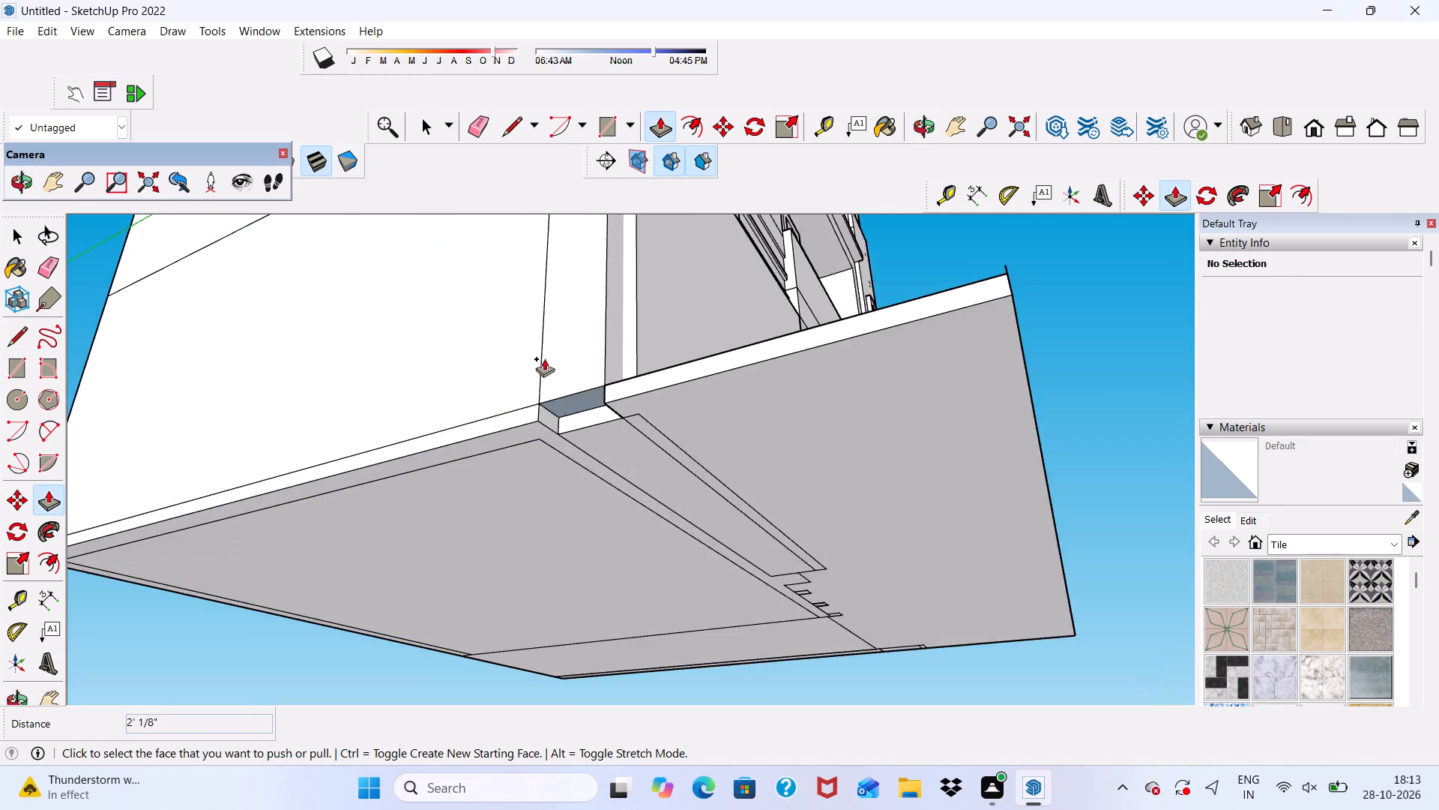
{"action": "scroll", "coordinate": [584, 419], "scroll_direction": "up", "scroll_amount": 8}
{"action": "left_click", "coordinate": [572, 399]}
{"action": "left_click", "coordinate": [447, 451]}
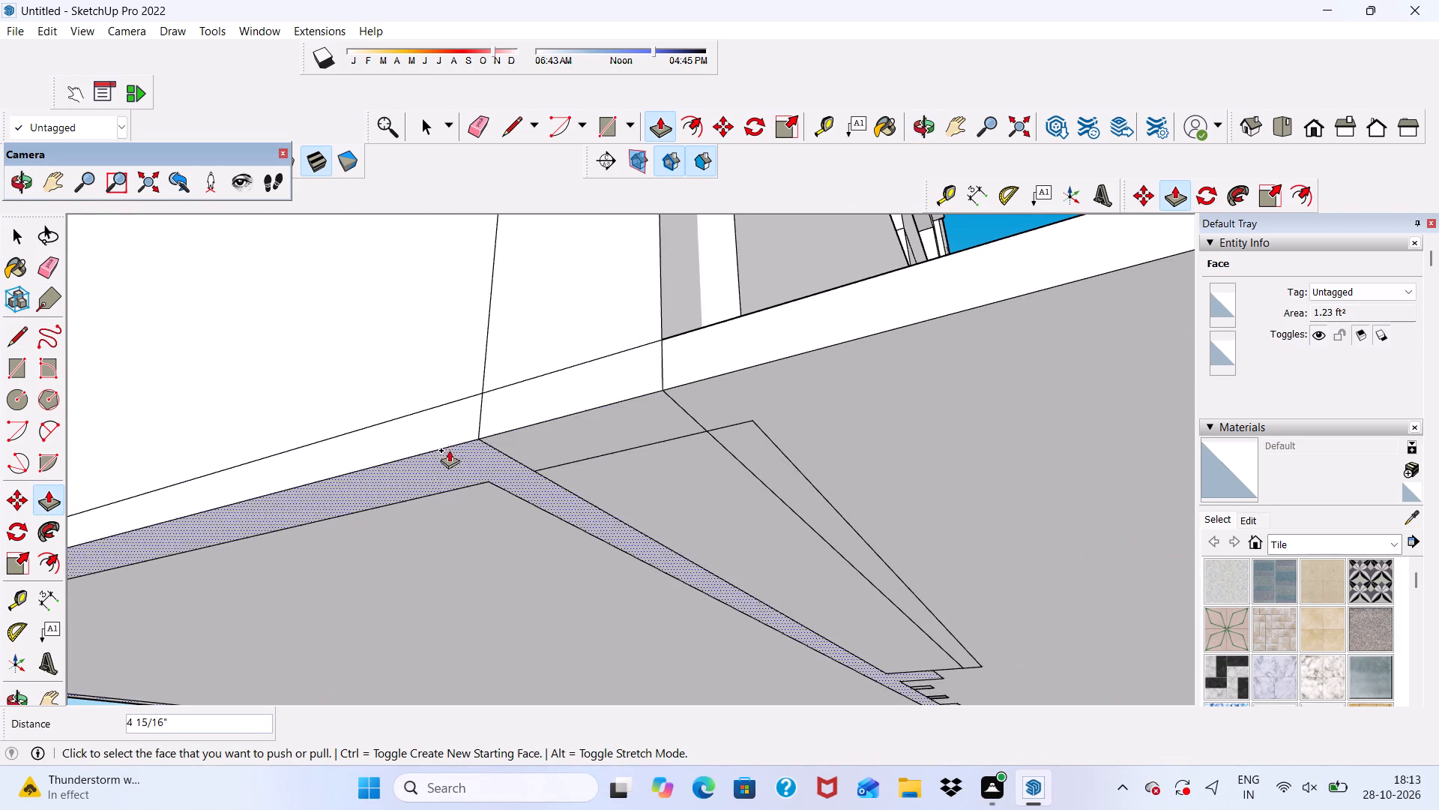
Erase the two short vertical seams on the slab's side edge where the notch is filled.
{"action": "left_click", "coordinate": [480, 120]}
{"action": "scroll", "coordinate": [630, 373], "scroll_direction": "up", "scroll_amount": 1}
{"action": "left_click_drag", "start_coordinate": [652, 373], "coordinate": [674, 357]}
{"action": "left_click_drag", "start_coordinate": [434, 418], "coordinate": [456, 411]}
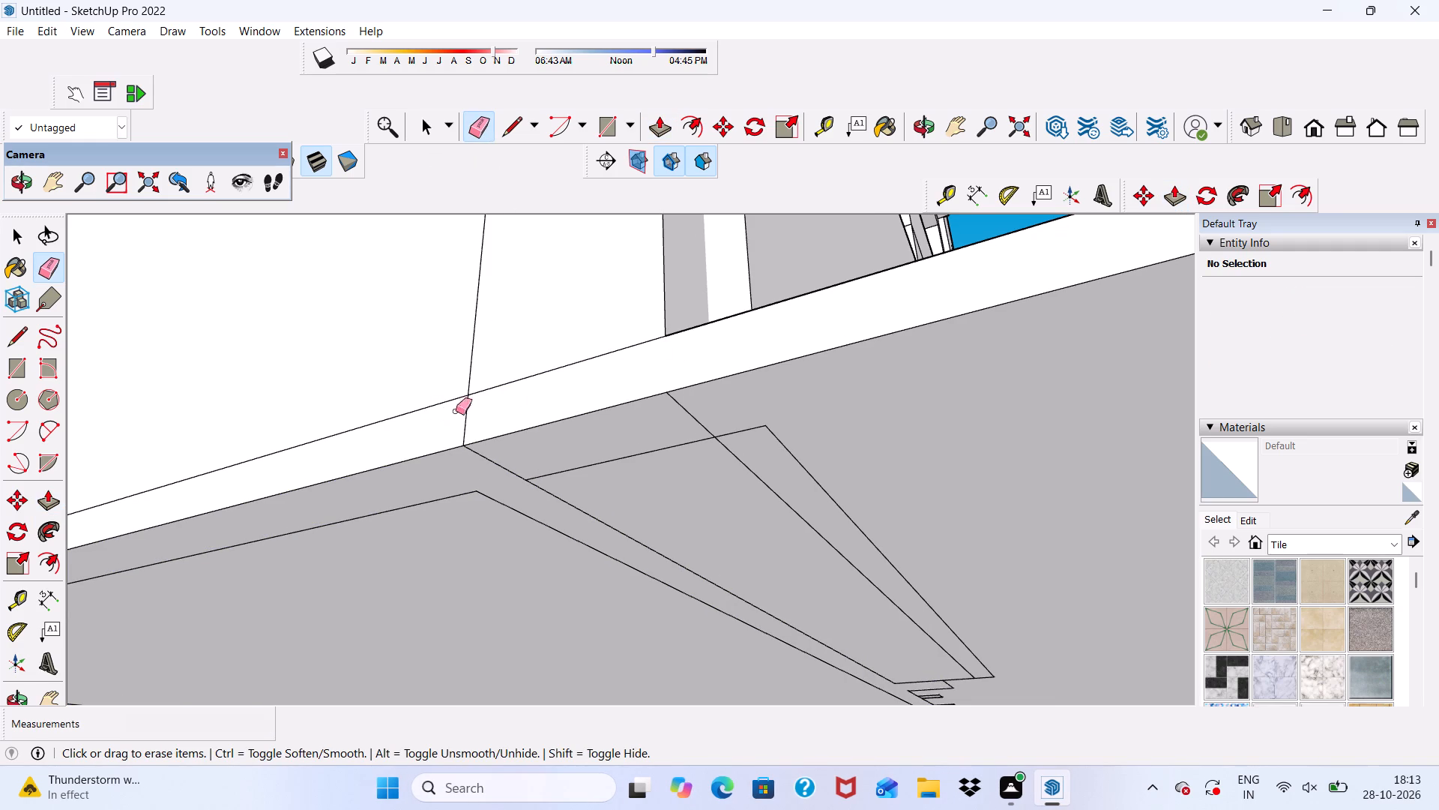
{"action": "left_click_drag", "start_coordinate": [456, 411], "coordinate": [494, 409]}
Erase the outline of the filled long recess and the neighbouring wall seam on the slab's underside.
{"action": "left_click_drag", "start_coordinate": [823, 436], "coordinate": [557, 526]}
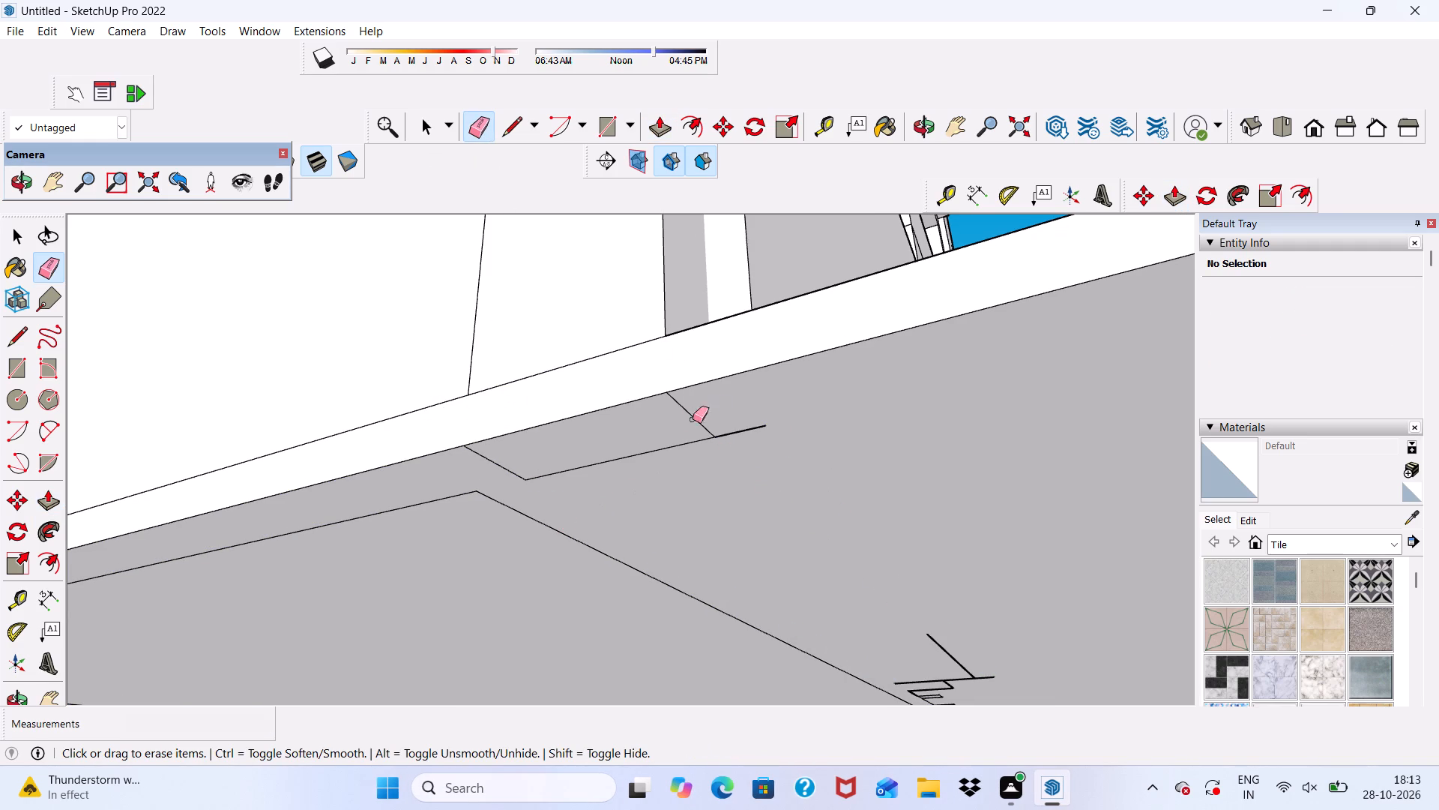
{"action": "left_click_drag", "start_coordinate": [709, 411], "coordinate": [742, 430]}
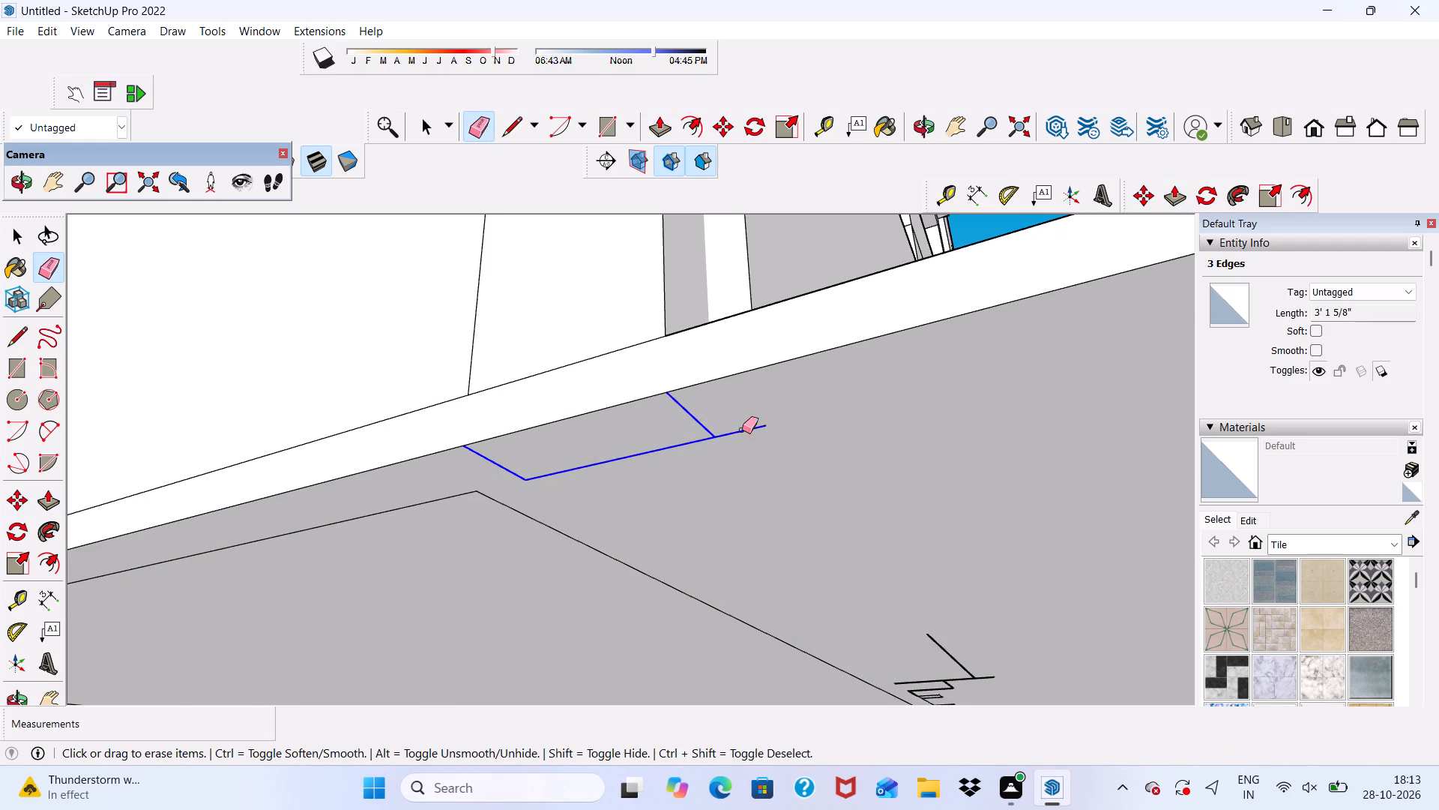
{"action": "left_click_drag", "start_coordinate": [742, 430], "coordinate": [743, 430]}
{"action": "scroll", "coordinate": [687, 428], "scroll_direction": "down", "scroll_amount": 5}
{"action": "left_click_drag", "start_coordinate": [914, 582], "coordinate": [892, 678]}
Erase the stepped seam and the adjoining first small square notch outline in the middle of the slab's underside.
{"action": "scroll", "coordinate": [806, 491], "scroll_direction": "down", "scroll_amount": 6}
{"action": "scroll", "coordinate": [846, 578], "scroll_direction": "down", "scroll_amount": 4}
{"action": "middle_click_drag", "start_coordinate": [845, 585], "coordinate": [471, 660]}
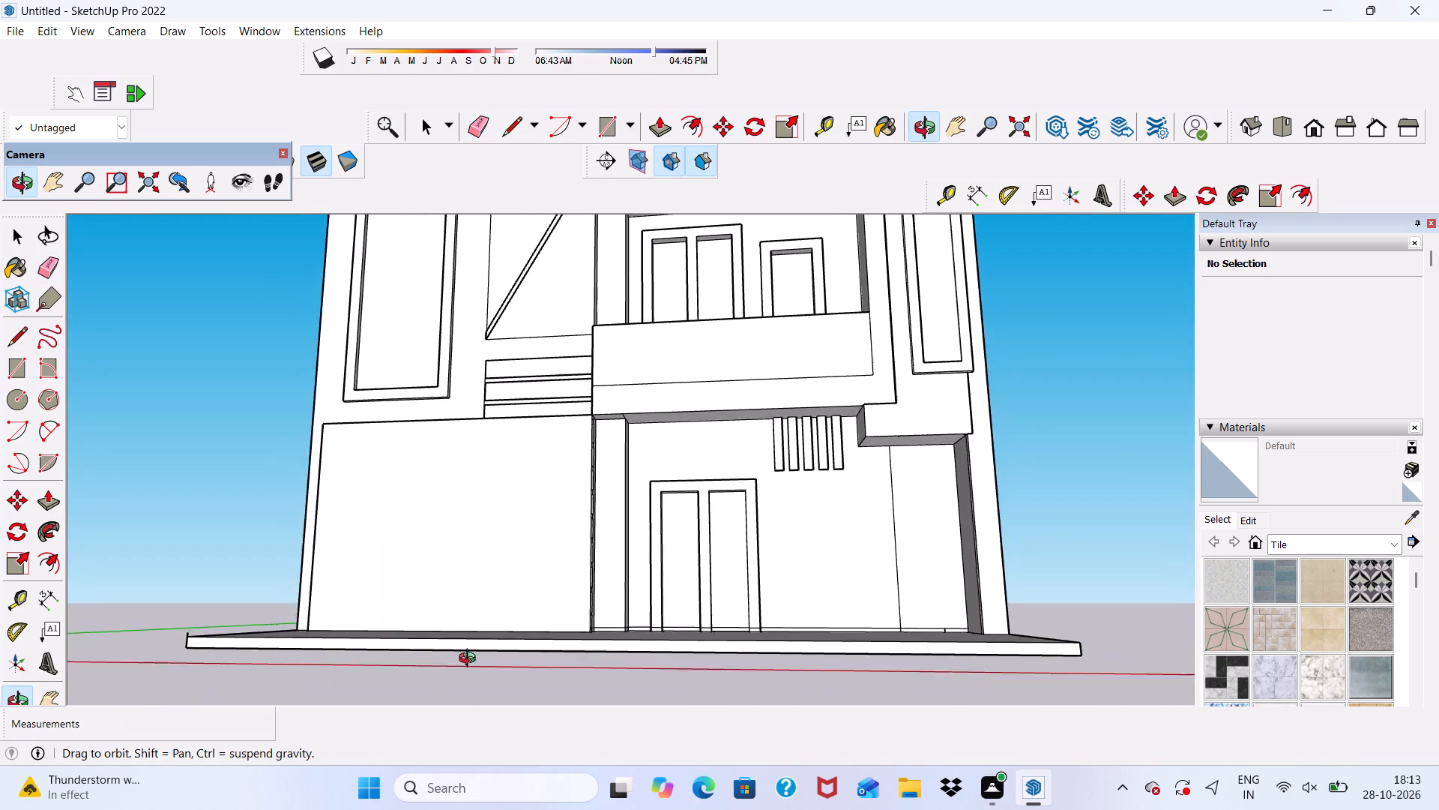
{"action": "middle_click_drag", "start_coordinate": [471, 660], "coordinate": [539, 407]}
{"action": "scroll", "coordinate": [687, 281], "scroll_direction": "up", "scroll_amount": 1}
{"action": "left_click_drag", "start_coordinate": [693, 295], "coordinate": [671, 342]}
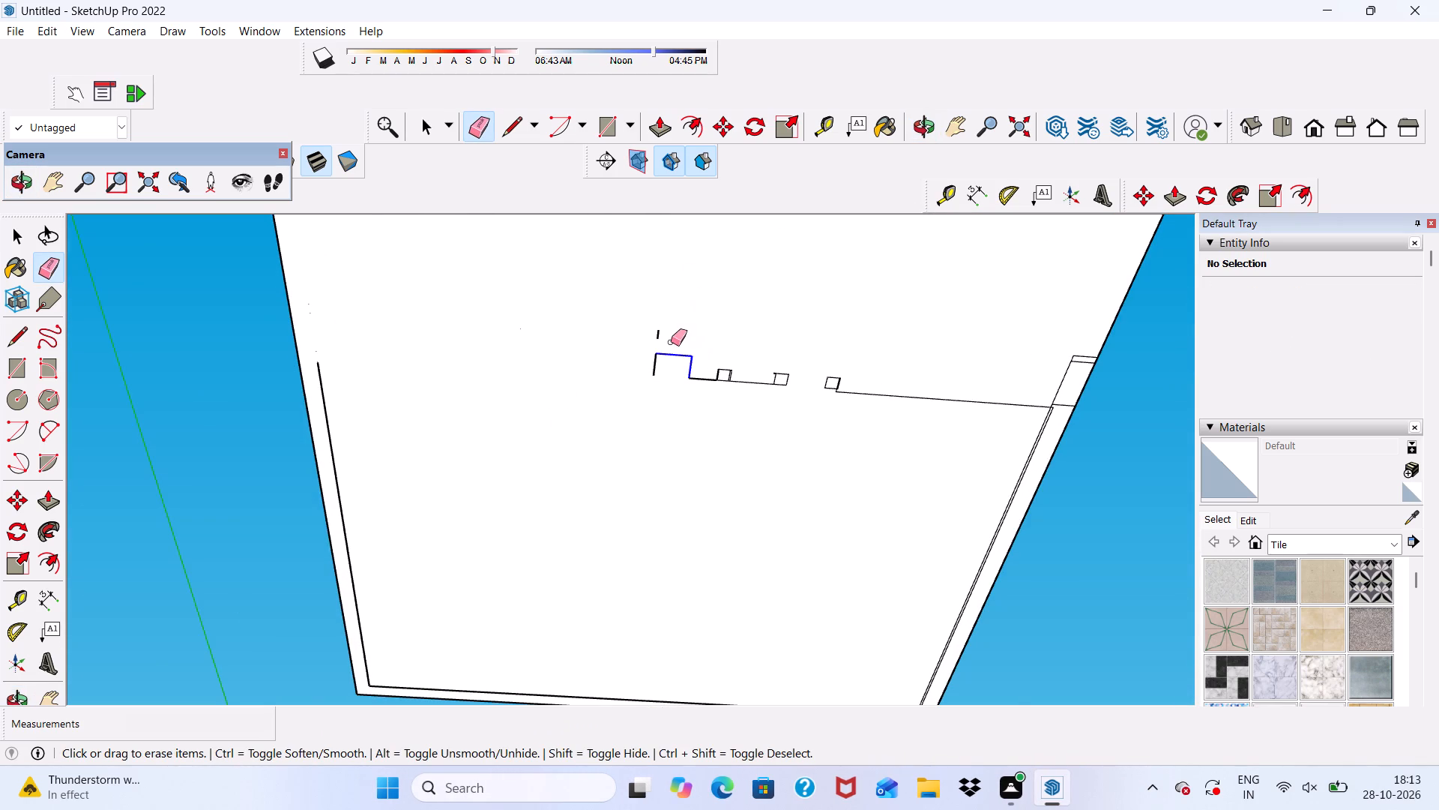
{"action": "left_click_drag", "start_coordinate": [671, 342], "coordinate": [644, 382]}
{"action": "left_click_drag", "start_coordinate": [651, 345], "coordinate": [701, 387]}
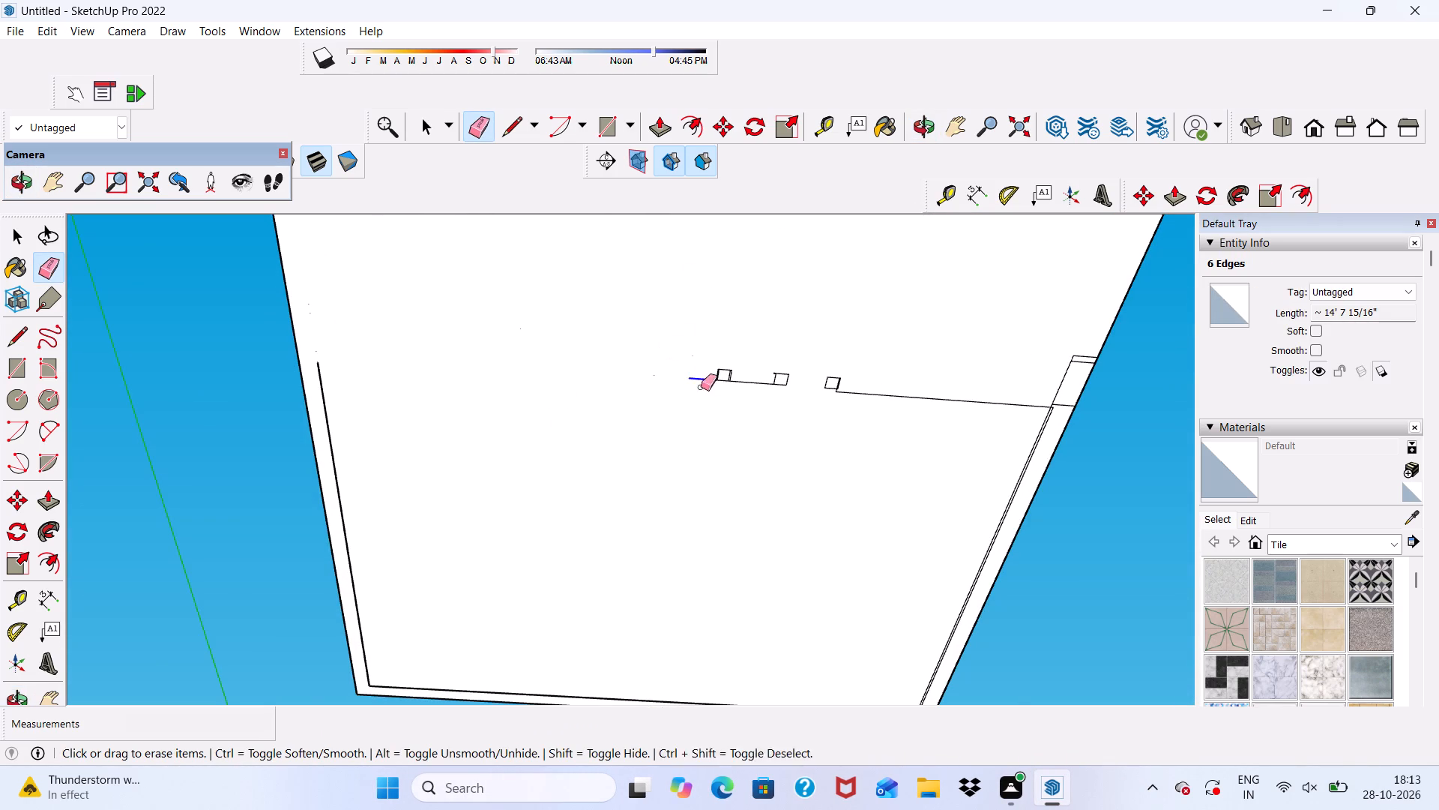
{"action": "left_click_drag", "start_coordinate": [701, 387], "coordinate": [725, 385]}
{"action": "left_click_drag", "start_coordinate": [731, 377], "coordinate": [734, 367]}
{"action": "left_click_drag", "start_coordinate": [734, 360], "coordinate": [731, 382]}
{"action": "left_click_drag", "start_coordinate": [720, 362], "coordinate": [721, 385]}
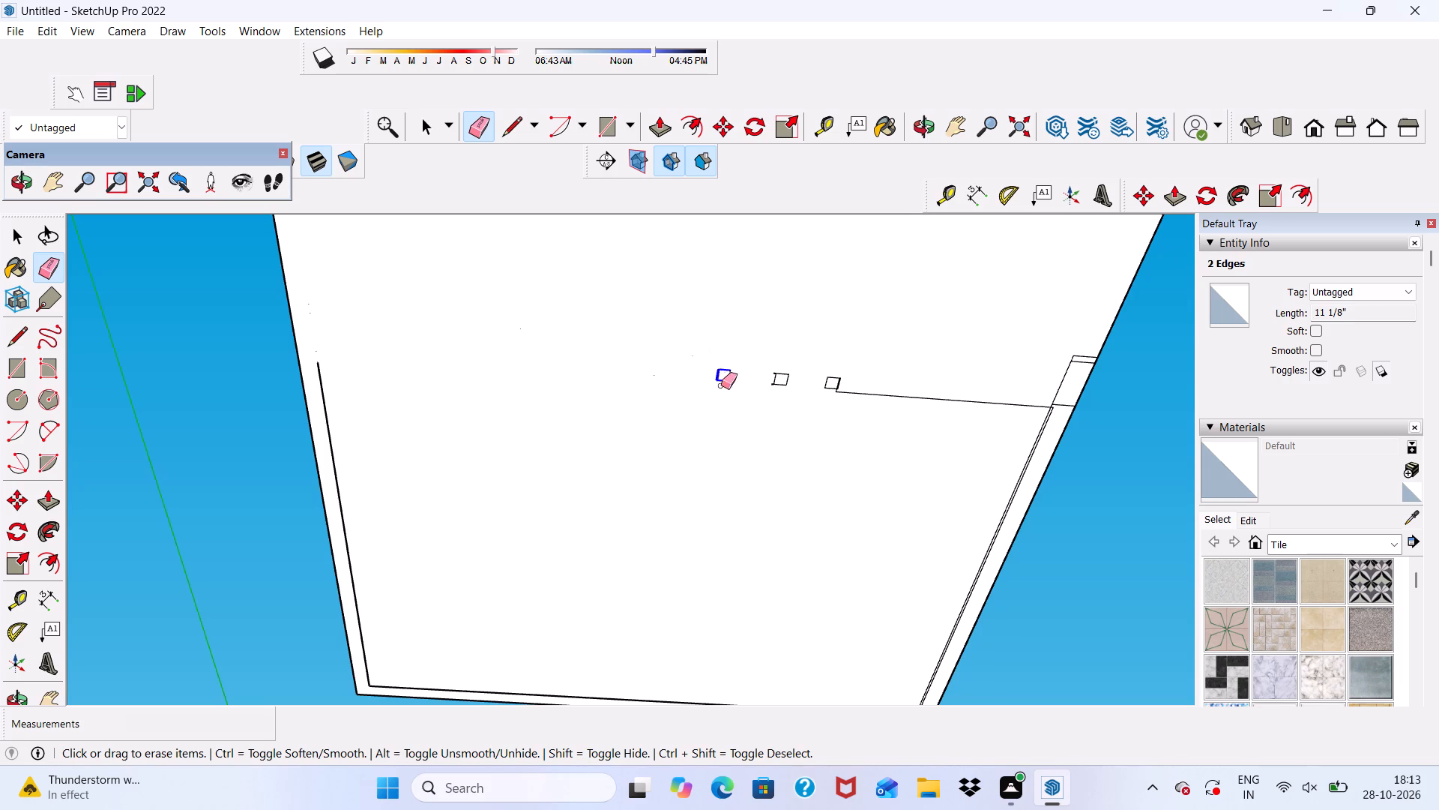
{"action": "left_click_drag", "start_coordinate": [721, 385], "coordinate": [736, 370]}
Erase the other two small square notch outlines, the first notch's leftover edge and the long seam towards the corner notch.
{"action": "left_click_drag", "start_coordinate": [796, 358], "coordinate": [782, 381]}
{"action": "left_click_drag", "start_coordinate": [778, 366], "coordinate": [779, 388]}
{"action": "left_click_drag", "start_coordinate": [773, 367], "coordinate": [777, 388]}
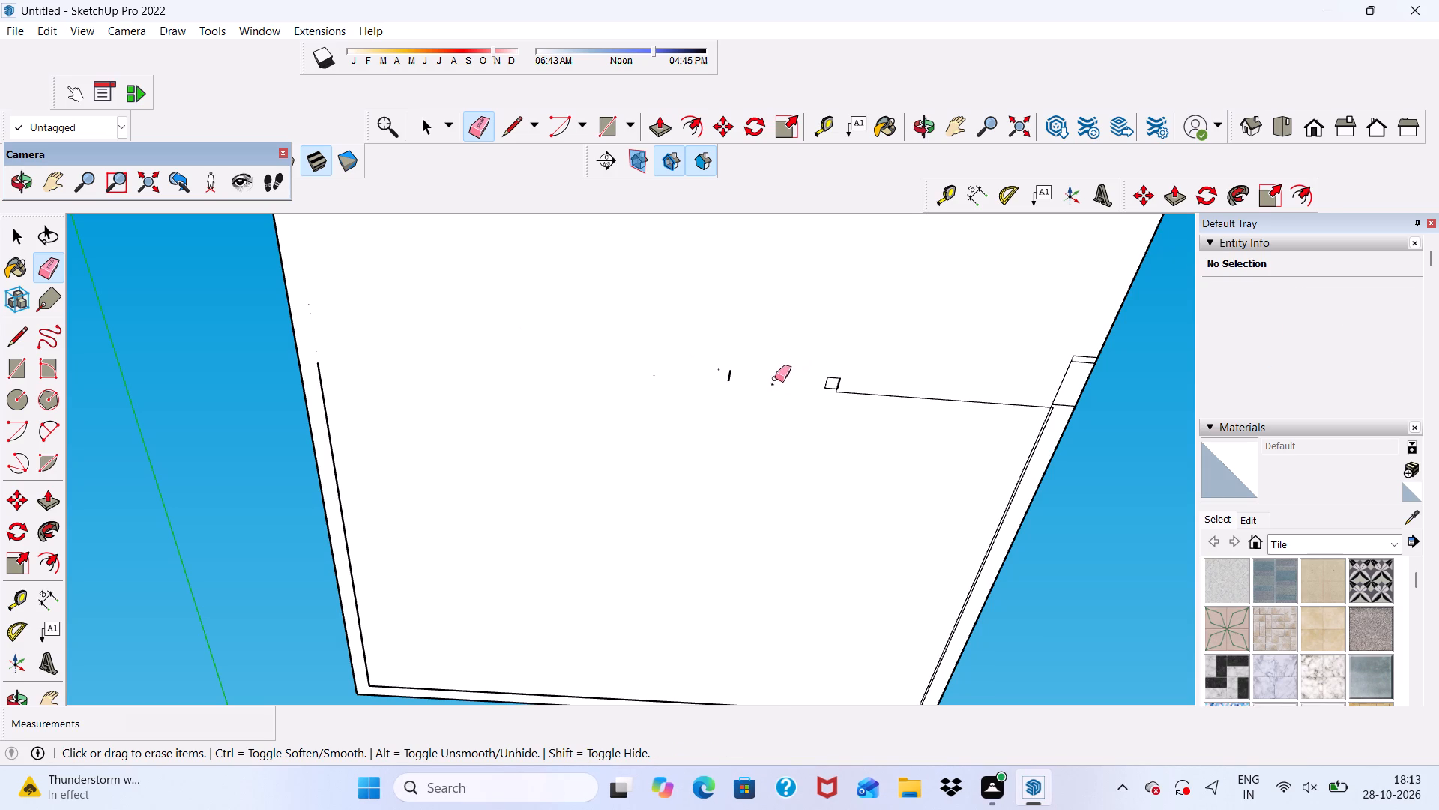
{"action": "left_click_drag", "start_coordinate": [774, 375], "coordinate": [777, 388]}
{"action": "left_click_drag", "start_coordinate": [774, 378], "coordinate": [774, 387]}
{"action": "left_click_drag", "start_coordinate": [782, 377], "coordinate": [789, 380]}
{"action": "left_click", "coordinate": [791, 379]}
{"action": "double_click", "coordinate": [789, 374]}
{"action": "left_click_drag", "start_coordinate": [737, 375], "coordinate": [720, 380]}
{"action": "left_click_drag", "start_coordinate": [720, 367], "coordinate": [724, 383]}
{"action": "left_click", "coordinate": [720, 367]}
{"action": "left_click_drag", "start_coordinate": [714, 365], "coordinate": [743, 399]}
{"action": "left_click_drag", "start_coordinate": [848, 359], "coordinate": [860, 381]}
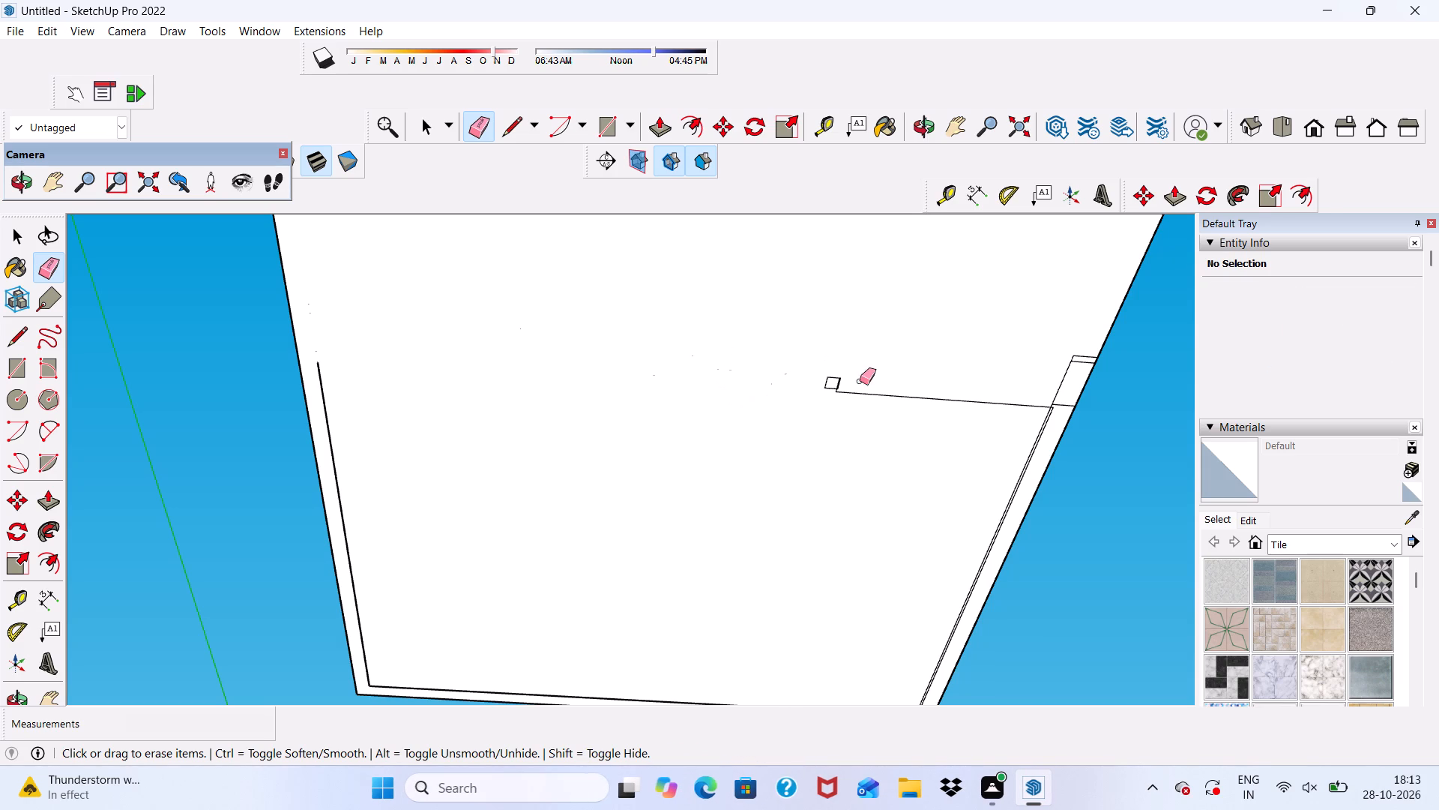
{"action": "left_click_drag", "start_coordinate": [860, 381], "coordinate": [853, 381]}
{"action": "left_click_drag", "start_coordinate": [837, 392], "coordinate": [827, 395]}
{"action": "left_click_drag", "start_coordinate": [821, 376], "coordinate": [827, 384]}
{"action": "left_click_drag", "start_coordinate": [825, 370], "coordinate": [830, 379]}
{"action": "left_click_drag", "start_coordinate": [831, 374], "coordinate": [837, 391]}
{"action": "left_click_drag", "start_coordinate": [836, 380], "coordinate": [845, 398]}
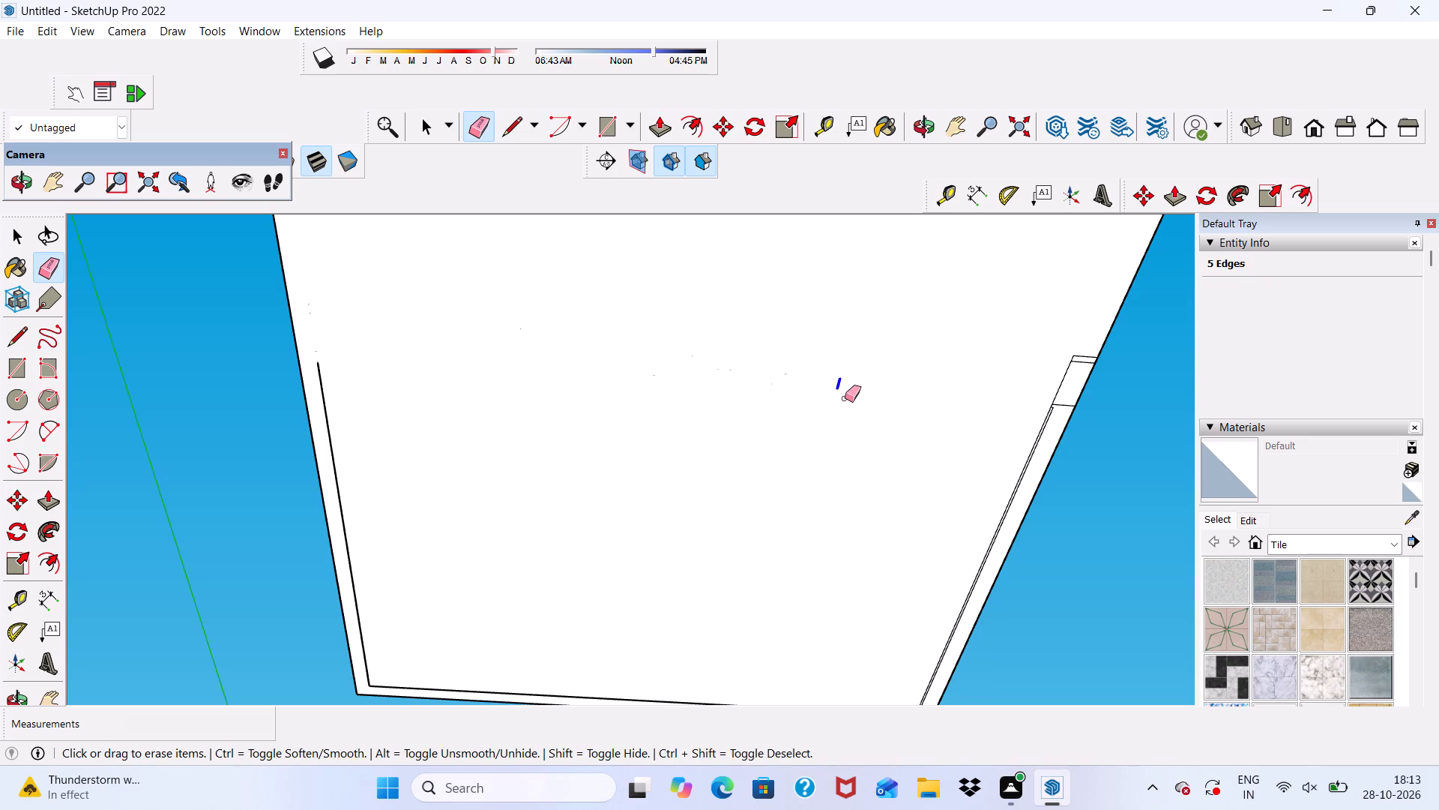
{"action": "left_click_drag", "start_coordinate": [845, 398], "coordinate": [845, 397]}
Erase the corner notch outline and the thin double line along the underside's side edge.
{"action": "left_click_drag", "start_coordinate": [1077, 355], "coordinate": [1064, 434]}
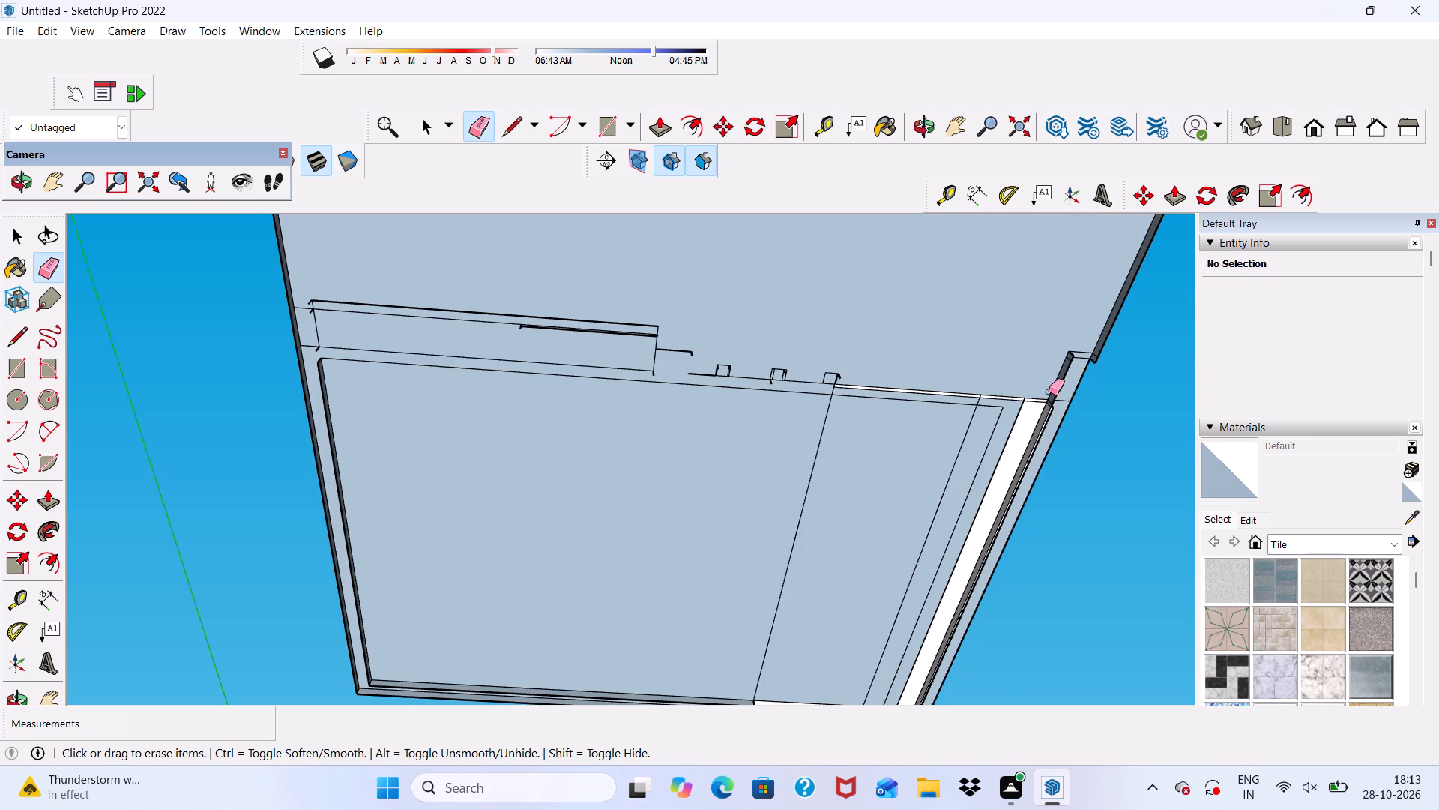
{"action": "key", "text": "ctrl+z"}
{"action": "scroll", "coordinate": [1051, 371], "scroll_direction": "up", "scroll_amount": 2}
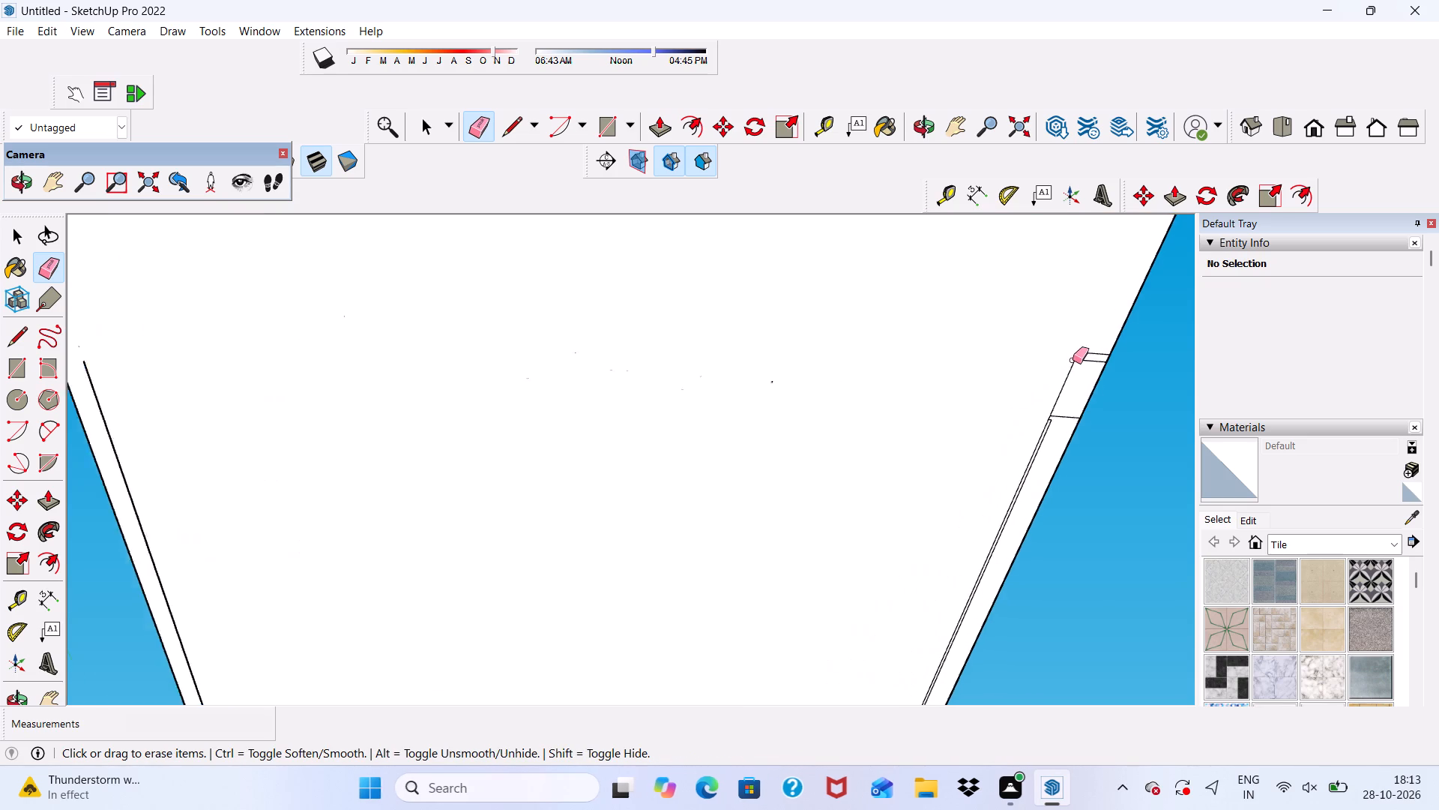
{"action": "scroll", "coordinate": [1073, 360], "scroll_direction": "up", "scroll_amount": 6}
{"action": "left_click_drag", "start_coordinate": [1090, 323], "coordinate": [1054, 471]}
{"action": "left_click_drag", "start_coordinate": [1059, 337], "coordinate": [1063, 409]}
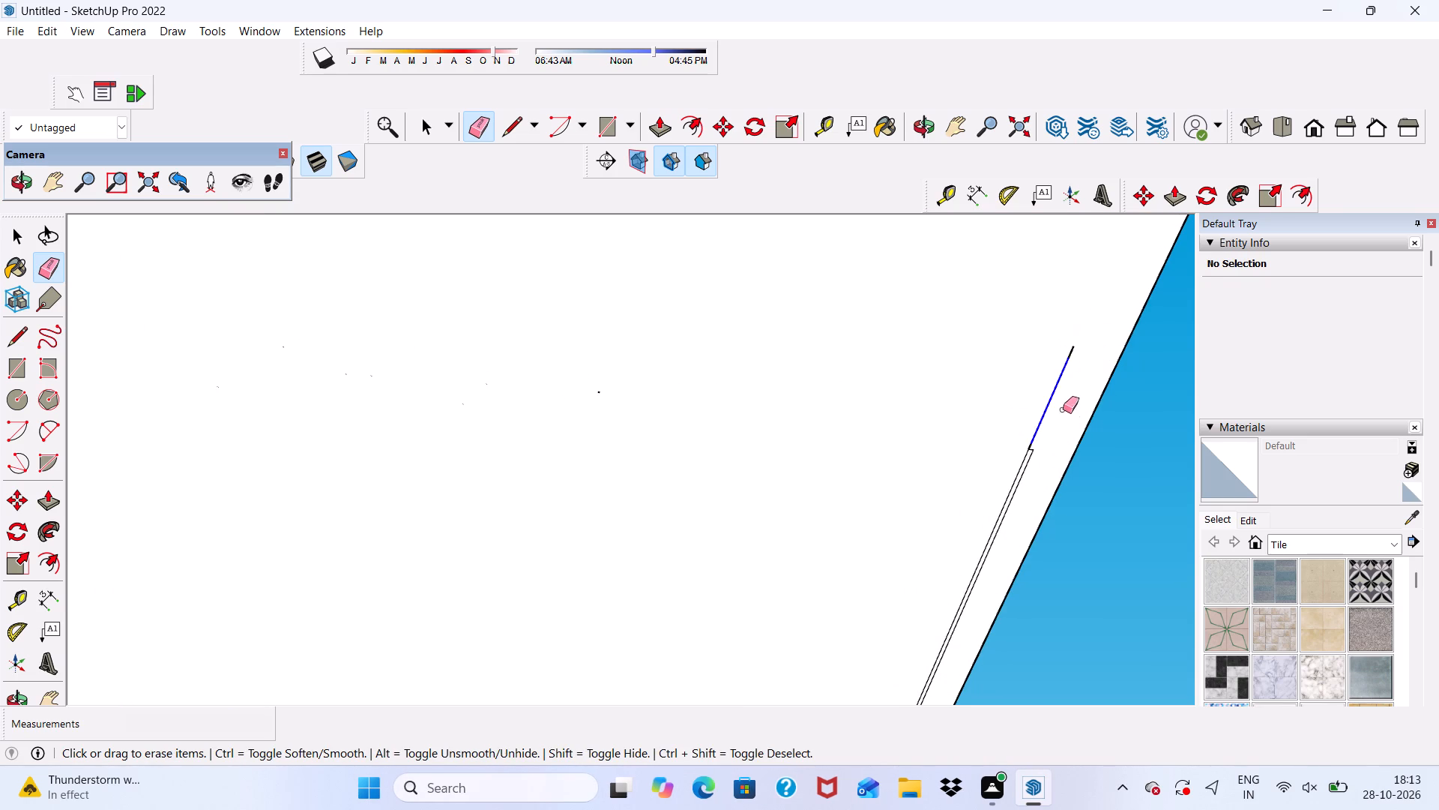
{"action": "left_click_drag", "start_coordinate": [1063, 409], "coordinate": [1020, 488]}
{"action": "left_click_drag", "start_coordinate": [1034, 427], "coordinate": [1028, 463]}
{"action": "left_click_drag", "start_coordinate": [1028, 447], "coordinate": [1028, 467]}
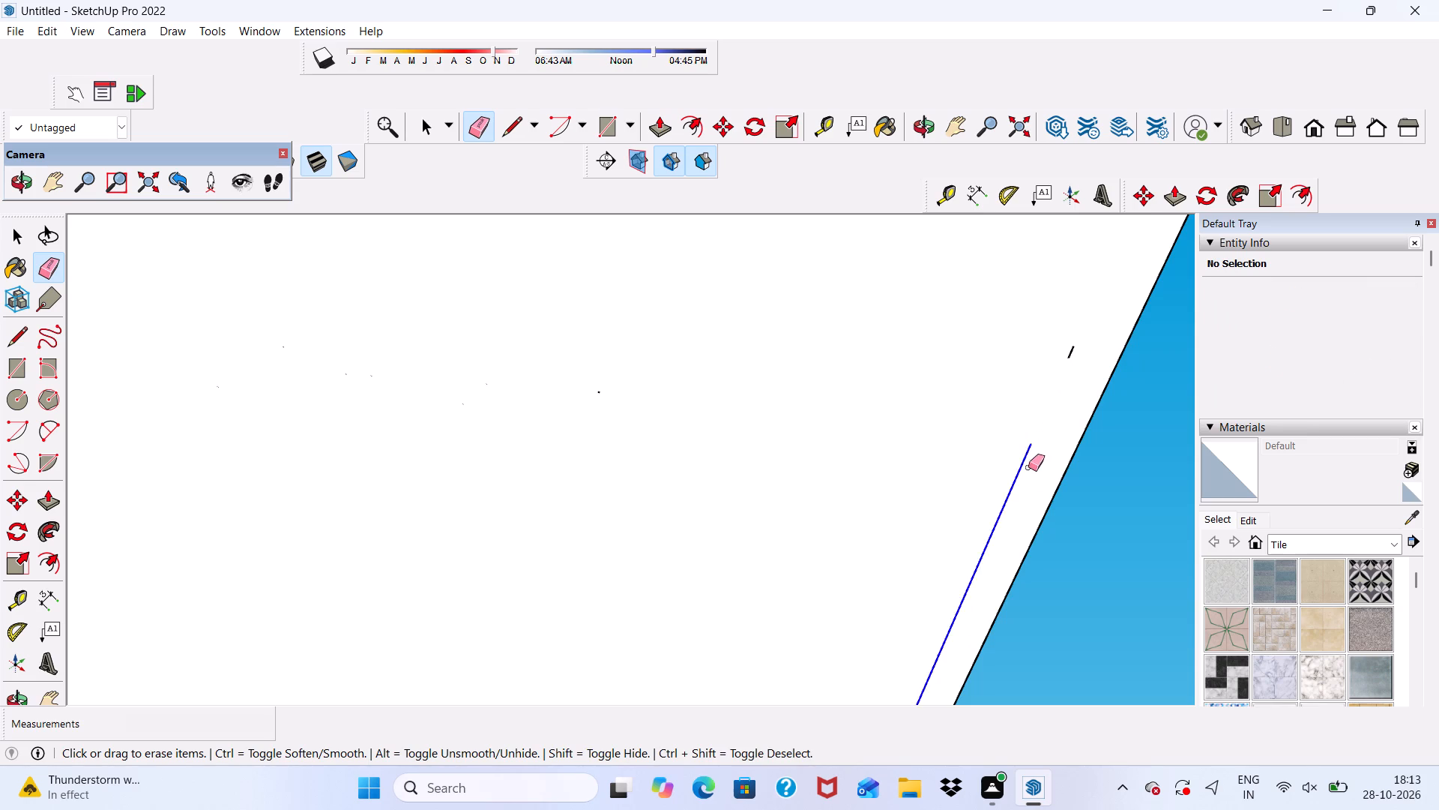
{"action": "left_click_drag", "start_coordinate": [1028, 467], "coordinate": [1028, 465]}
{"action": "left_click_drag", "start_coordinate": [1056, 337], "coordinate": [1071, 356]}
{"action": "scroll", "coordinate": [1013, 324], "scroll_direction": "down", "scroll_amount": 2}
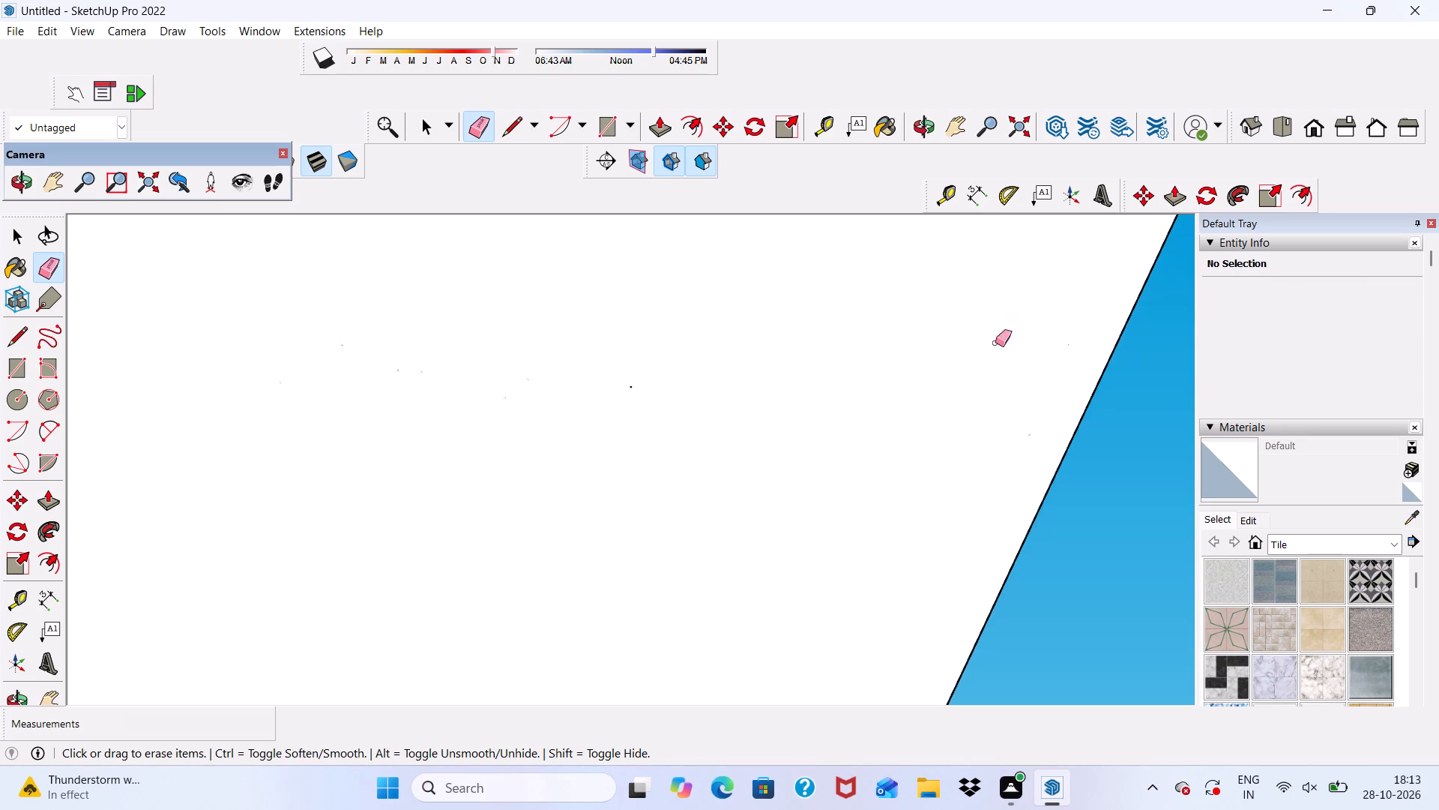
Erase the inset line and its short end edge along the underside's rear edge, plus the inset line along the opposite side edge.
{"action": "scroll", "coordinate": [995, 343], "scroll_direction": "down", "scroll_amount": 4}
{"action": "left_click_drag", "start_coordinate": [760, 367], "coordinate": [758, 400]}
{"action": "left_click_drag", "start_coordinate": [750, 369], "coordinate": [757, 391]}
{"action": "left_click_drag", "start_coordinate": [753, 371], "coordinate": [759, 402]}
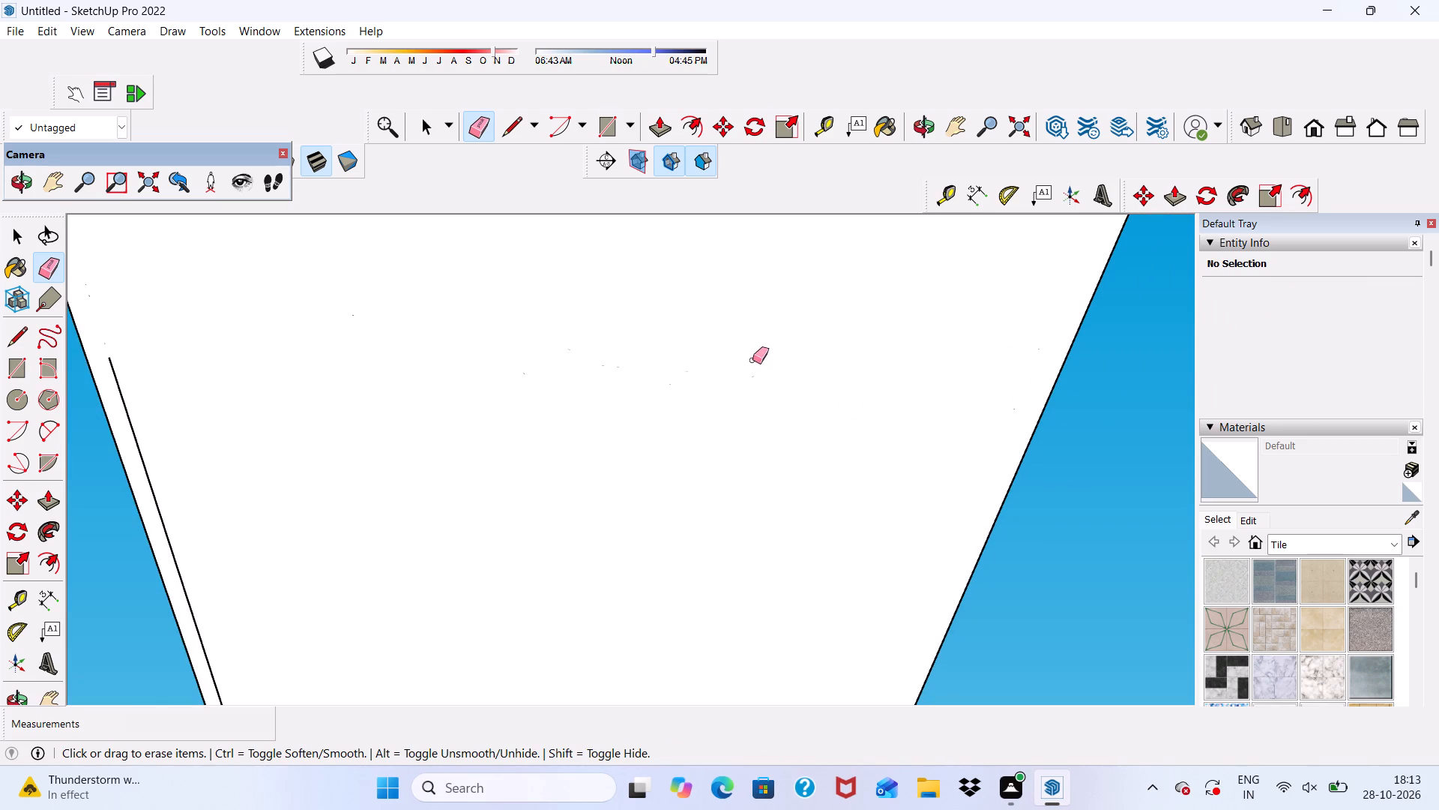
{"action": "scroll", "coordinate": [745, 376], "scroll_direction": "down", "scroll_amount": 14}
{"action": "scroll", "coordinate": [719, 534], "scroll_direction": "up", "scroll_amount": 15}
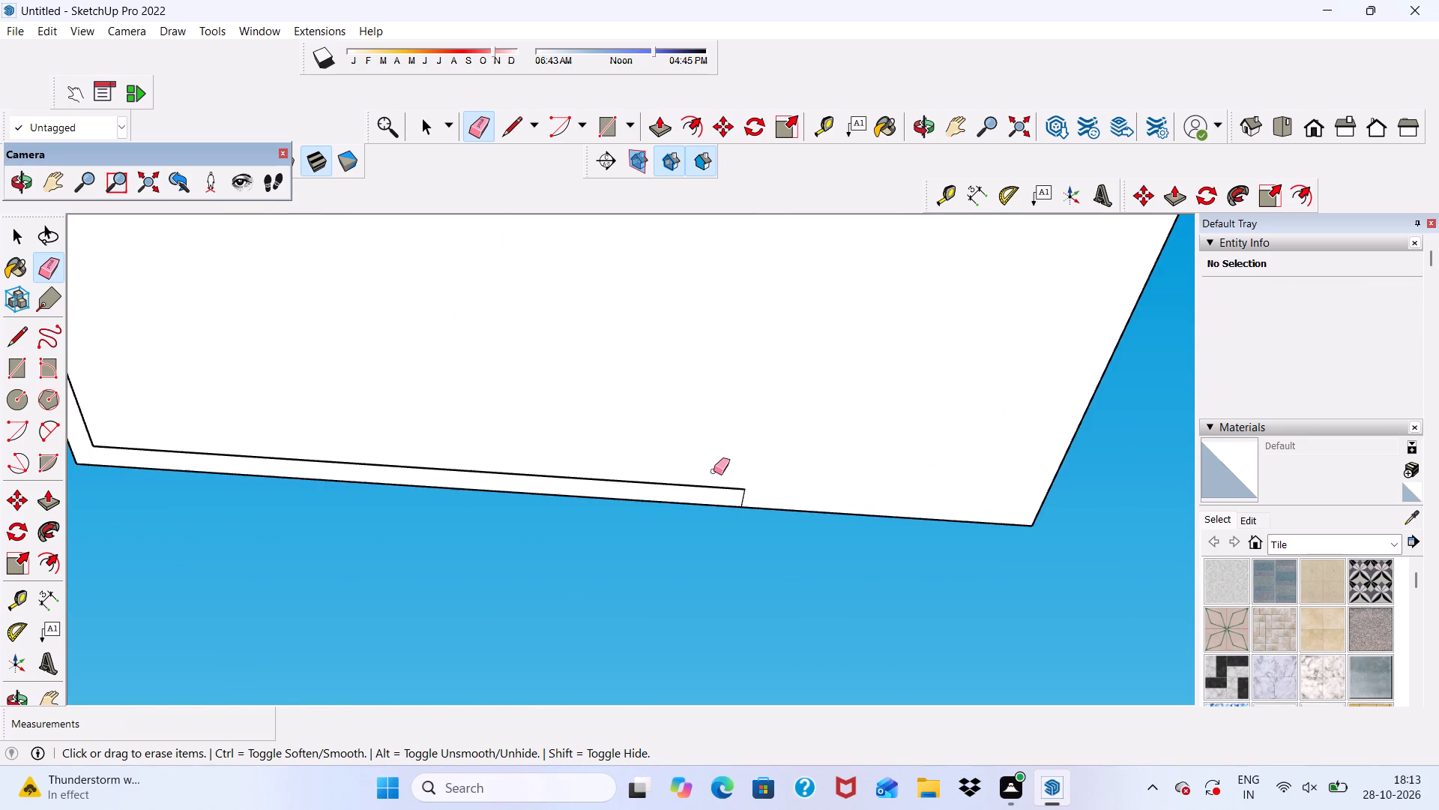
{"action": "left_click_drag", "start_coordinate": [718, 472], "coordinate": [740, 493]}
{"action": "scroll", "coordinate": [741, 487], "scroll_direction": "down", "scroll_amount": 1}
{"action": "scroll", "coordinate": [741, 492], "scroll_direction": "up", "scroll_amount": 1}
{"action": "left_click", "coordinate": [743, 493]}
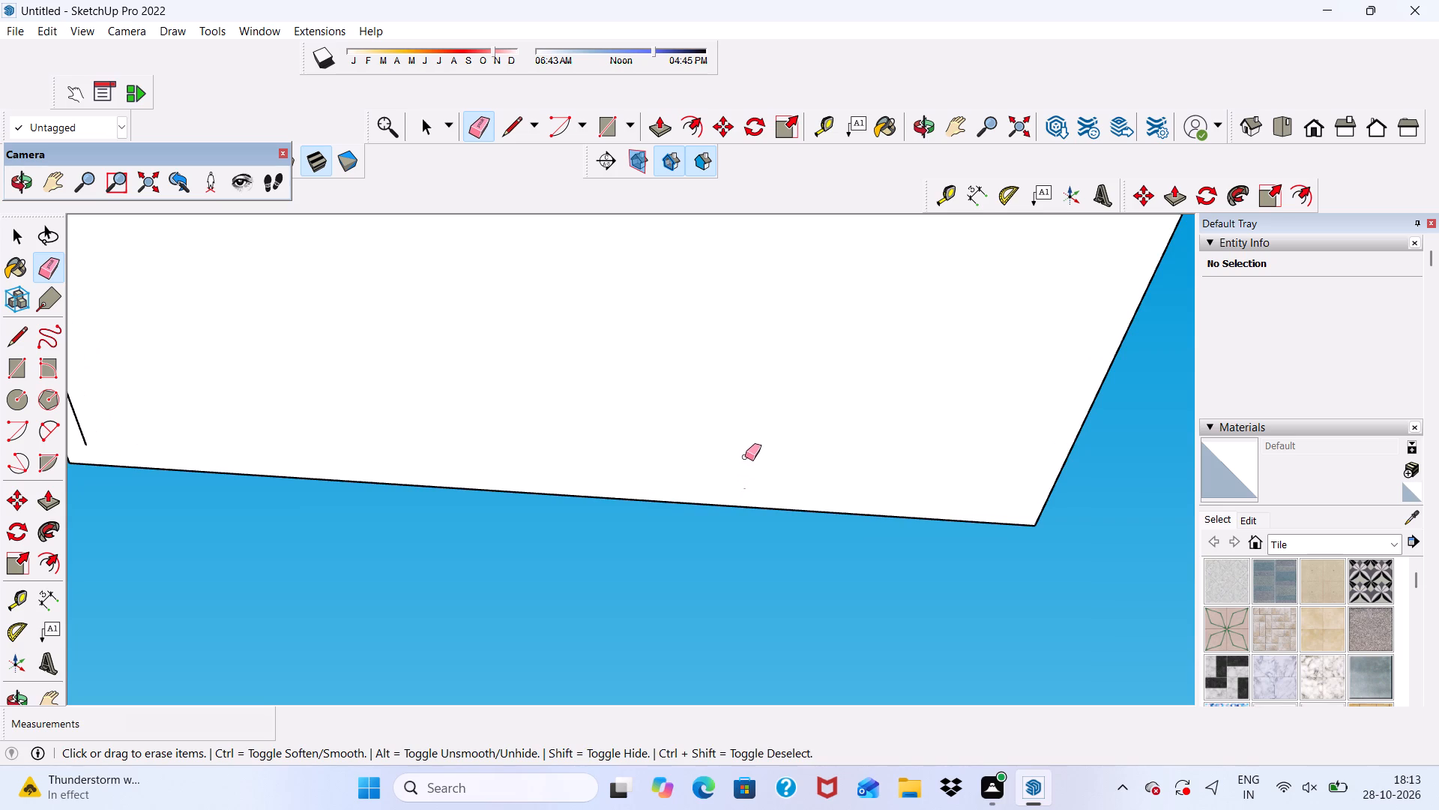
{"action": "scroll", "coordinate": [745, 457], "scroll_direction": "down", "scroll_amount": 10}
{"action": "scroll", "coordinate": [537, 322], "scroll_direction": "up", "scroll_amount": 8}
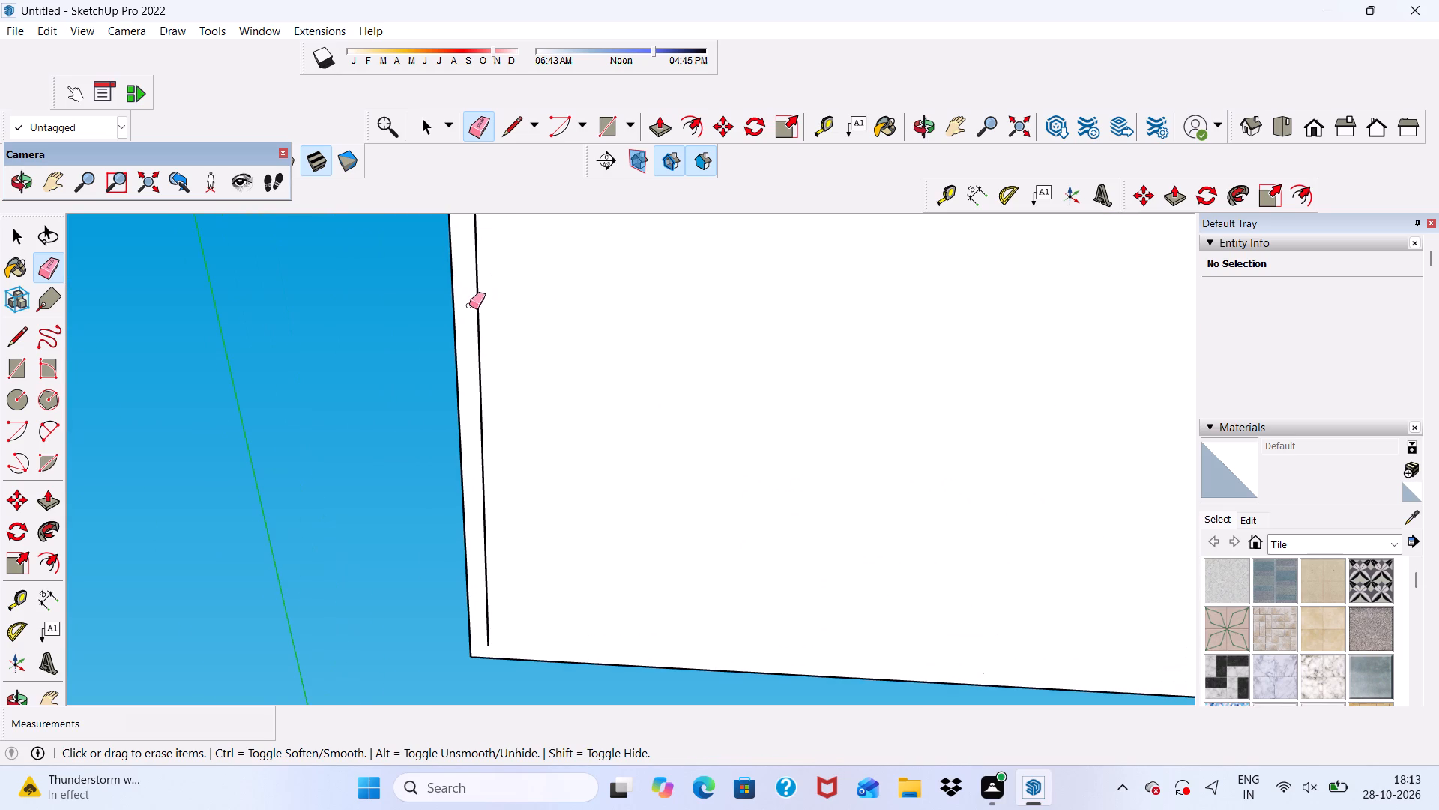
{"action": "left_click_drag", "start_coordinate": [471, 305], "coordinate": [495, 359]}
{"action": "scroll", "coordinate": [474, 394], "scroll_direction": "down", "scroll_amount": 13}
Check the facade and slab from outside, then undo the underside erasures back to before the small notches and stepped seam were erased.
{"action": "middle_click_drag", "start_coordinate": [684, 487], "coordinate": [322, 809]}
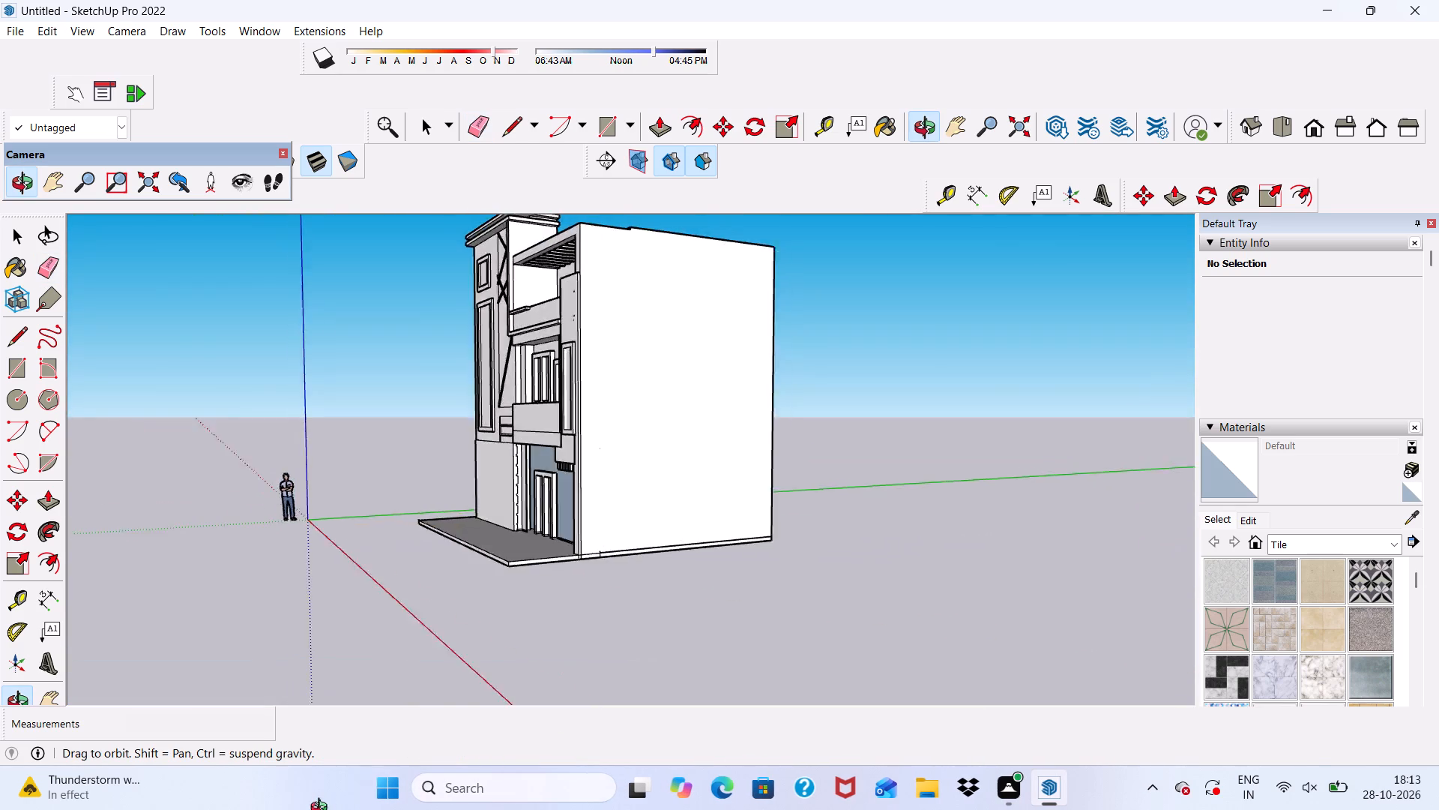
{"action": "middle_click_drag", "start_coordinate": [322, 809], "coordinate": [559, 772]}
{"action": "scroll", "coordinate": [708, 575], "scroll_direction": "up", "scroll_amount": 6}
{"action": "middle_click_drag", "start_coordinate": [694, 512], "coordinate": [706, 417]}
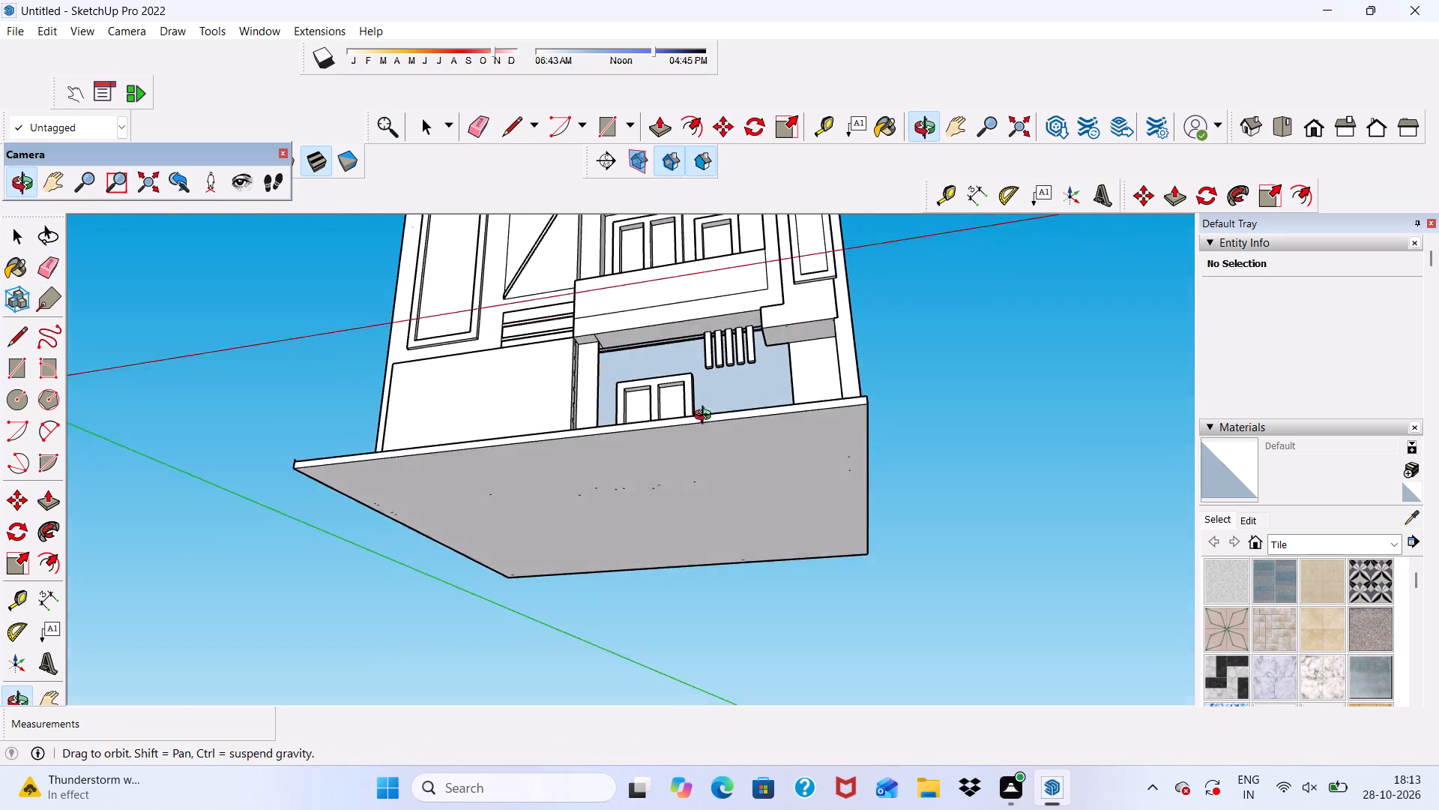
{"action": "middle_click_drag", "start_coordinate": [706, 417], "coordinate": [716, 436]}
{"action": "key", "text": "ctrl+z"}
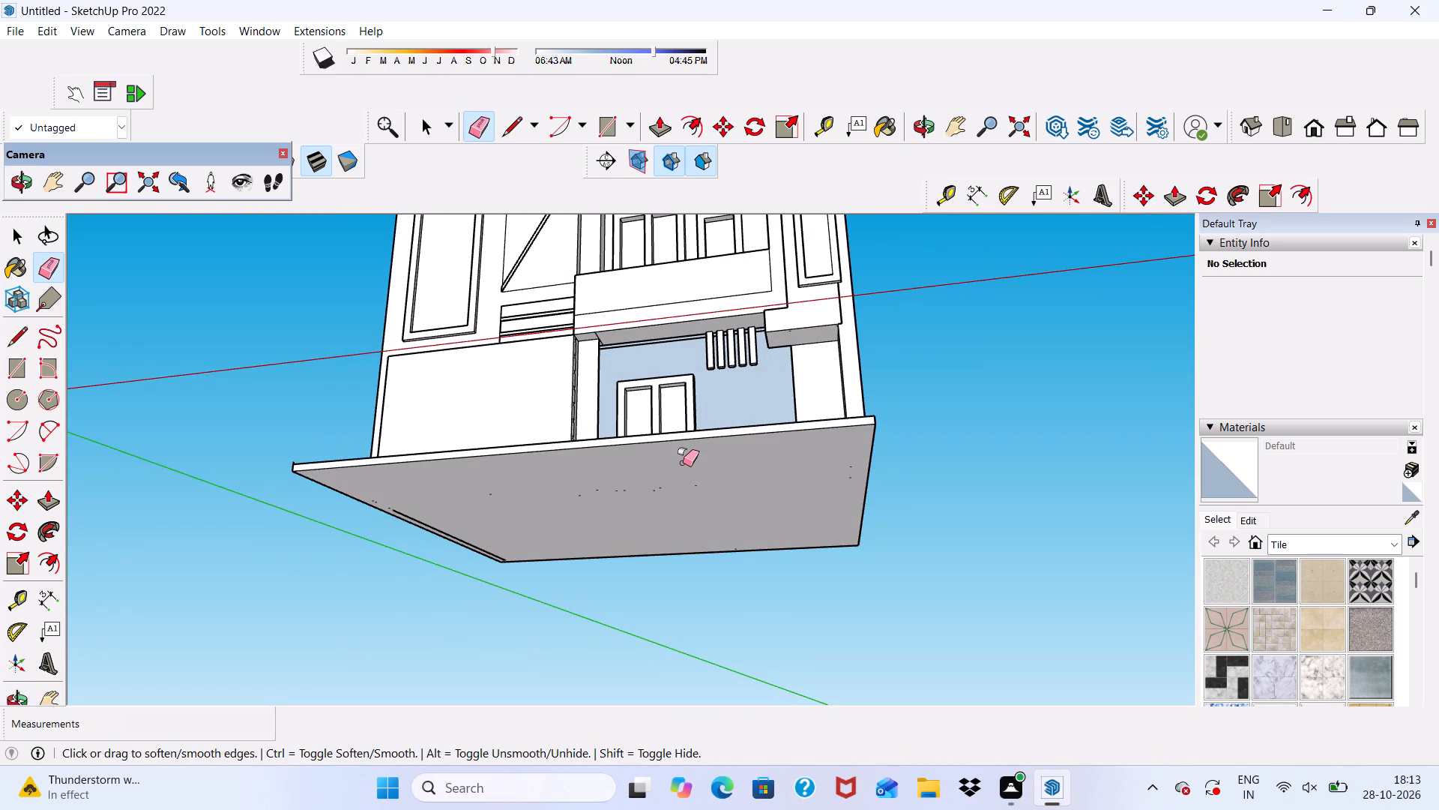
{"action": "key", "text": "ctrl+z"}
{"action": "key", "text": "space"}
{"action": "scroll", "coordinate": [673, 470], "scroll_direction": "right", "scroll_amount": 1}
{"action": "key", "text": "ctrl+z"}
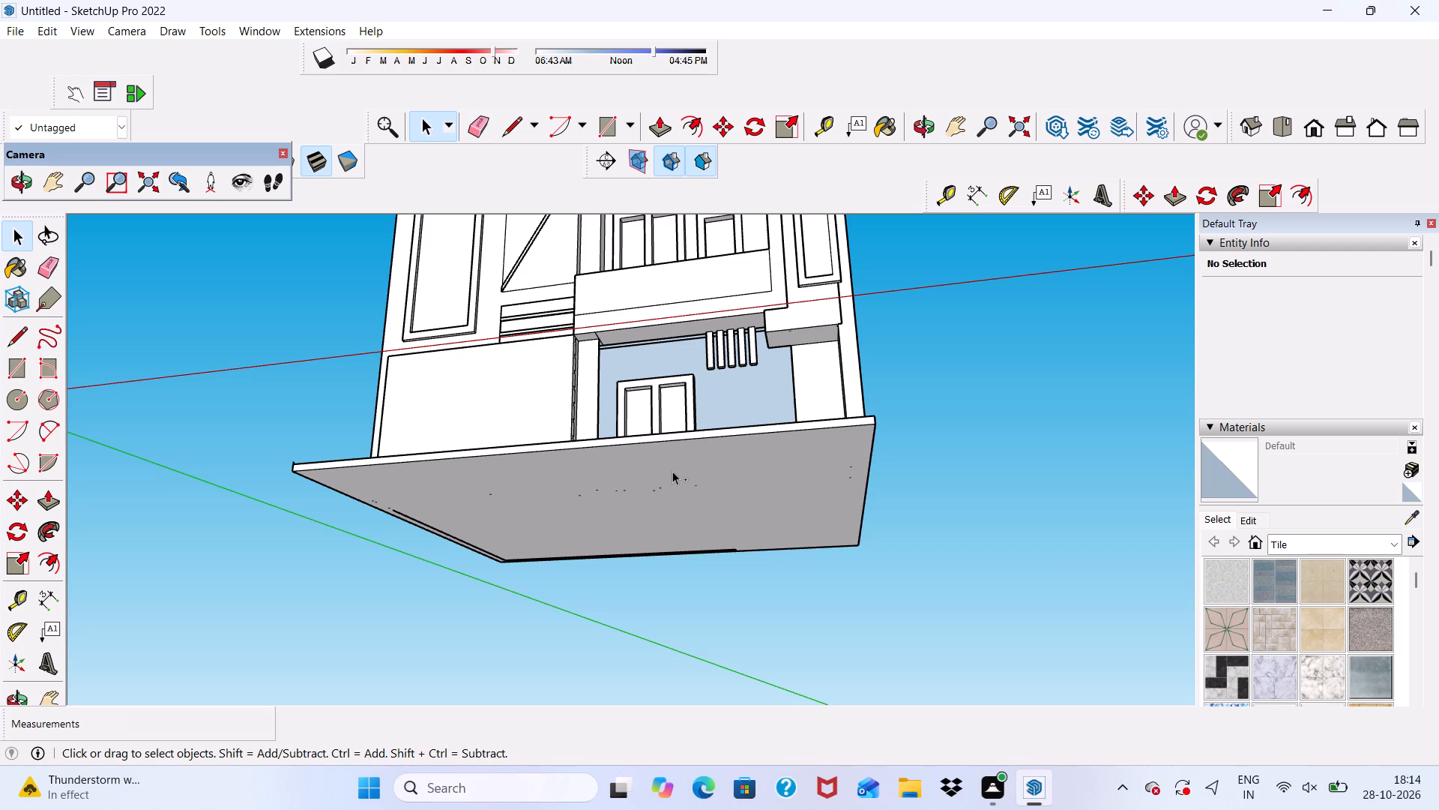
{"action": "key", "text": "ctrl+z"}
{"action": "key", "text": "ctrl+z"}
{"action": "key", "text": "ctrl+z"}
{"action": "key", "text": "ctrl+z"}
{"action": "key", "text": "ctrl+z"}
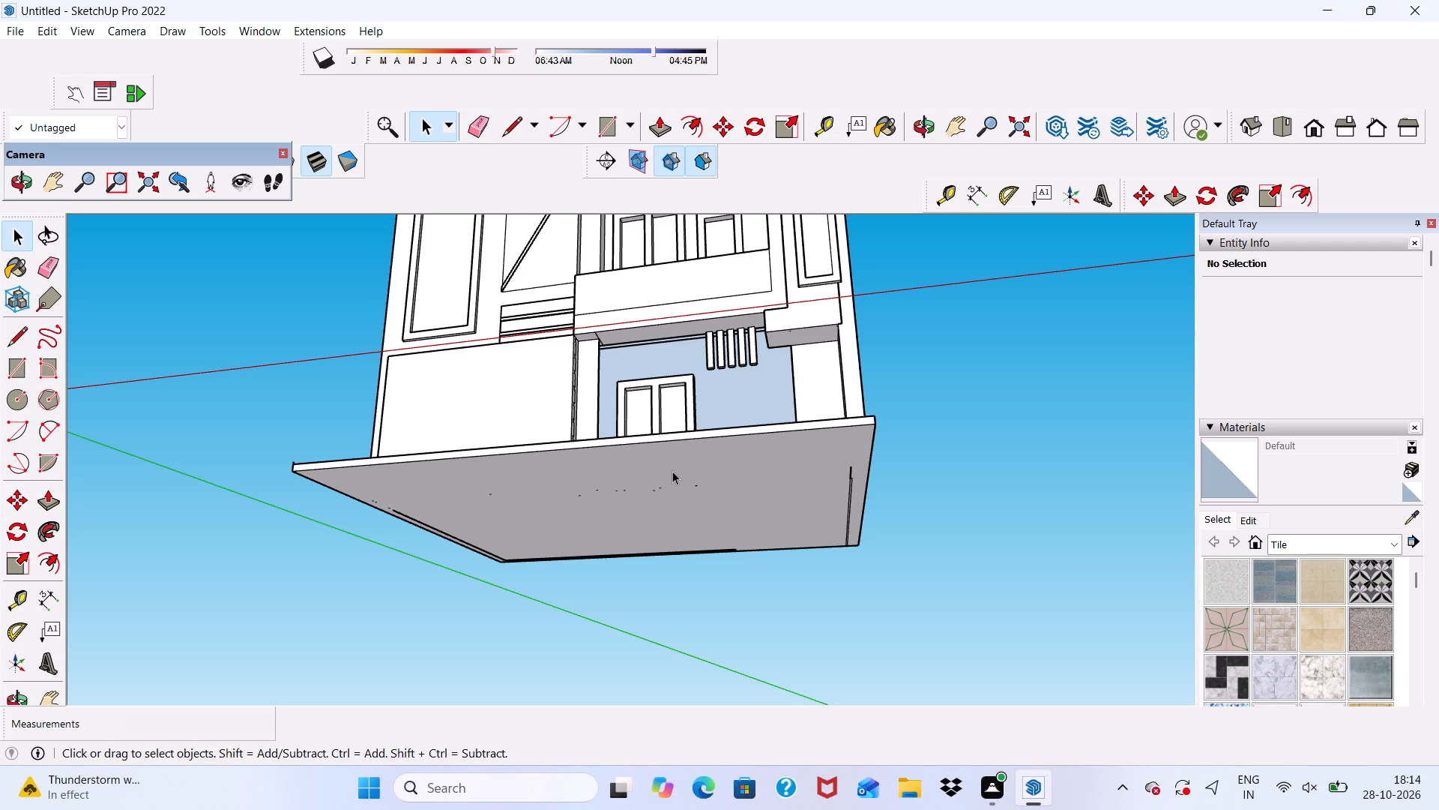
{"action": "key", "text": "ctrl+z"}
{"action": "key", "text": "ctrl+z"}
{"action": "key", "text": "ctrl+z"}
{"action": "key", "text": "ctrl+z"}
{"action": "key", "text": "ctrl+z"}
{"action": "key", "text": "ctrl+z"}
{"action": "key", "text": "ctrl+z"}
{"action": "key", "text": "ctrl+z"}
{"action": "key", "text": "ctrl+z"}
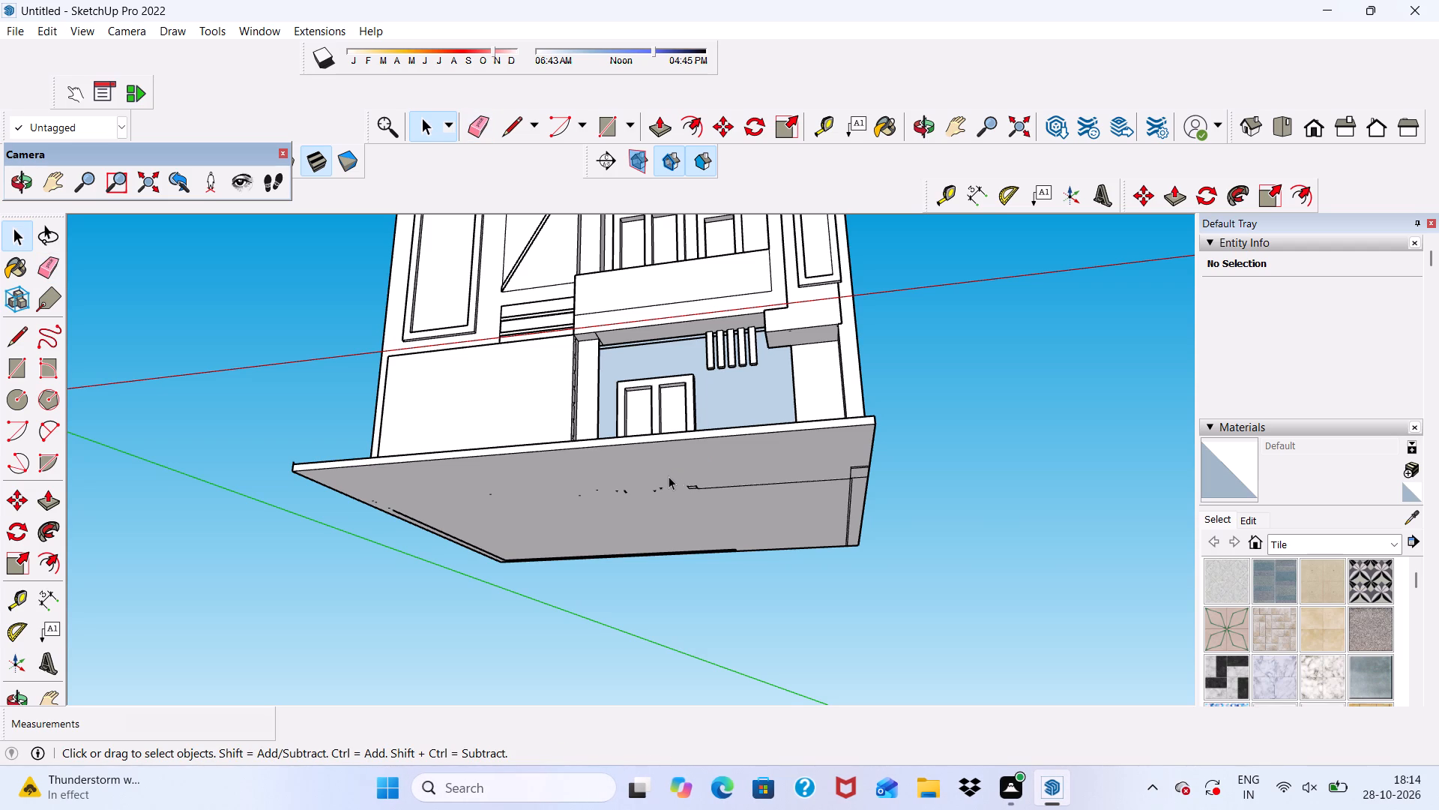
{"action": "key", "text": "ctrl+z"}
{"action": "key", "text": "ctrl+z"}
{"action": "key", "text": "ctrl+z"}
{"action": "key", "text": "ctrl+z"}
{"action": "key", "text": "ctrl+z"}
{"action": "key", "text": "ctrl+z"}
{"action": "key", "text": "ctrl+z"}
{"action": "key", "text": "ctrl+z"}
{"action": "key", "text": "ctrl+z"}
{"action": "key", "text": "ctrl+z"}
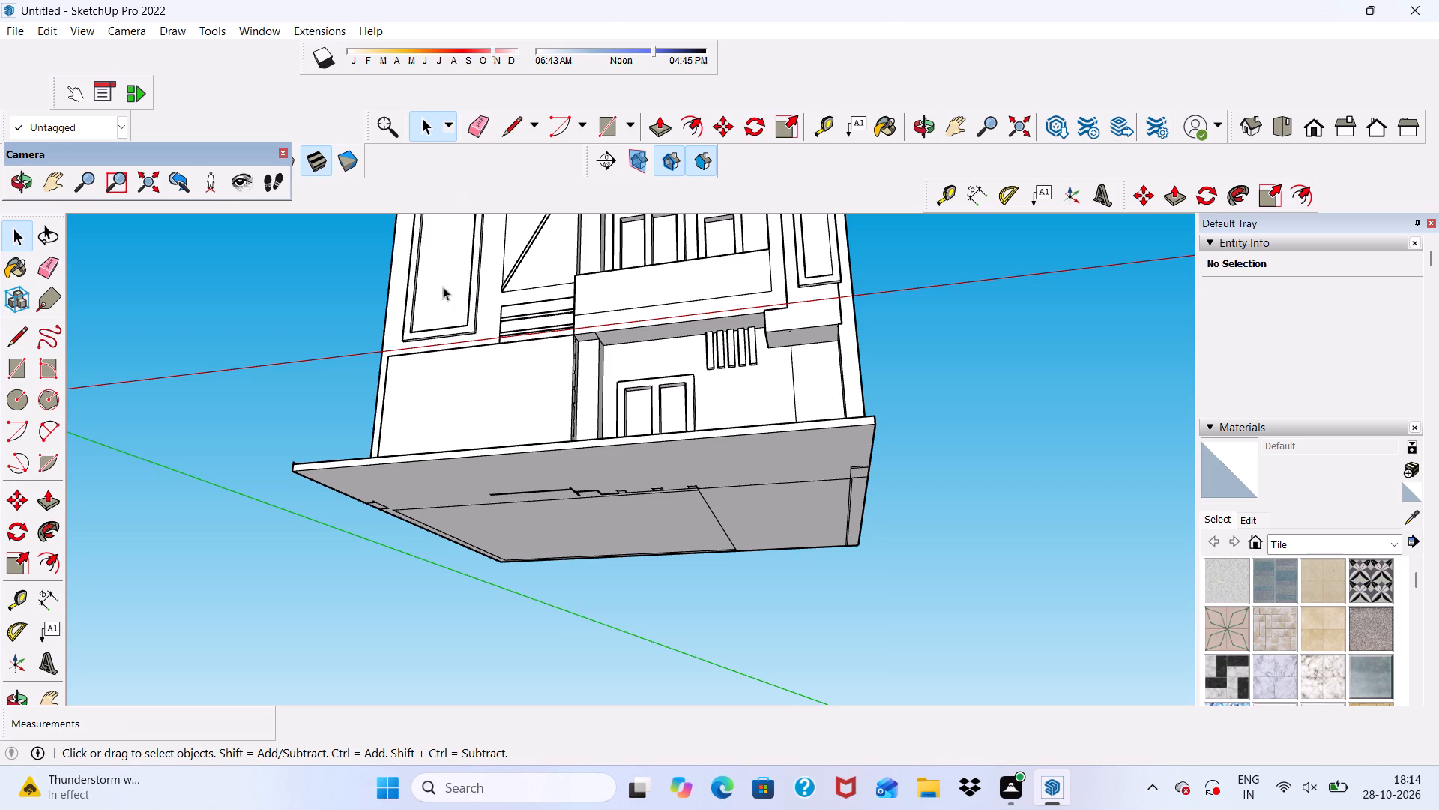
Erase the middle small notch outline on the slab's underside and the seam segments joining it to the neighbouring notches.
{"action": "left_click", "coordinate": [474, 130]}
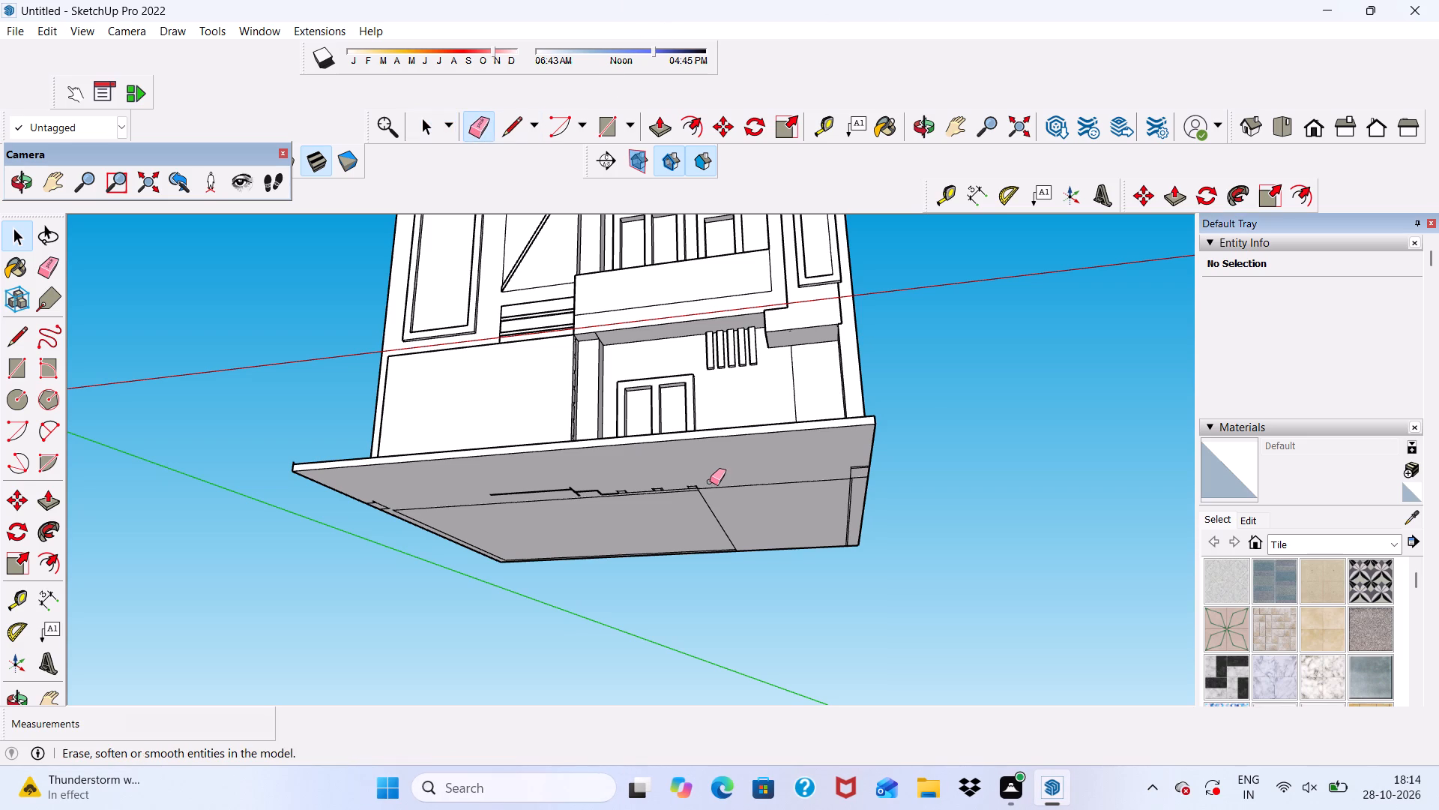
{"action": "scroll", "coordinate": [709, 485], "scroll_direction": "up", "scroll_amount": 3}
{"action": "left_click_drag", "start_coordinate": [687, 486], "coordinate": [680, 493]}
{"action": "left_click_drag", "start_coordinate": [622, 490], "coordinate": [609, 514]}
{"action": "left_click_drag", "start_coordinate": [633, 493], "coordinate": [638, 496]}
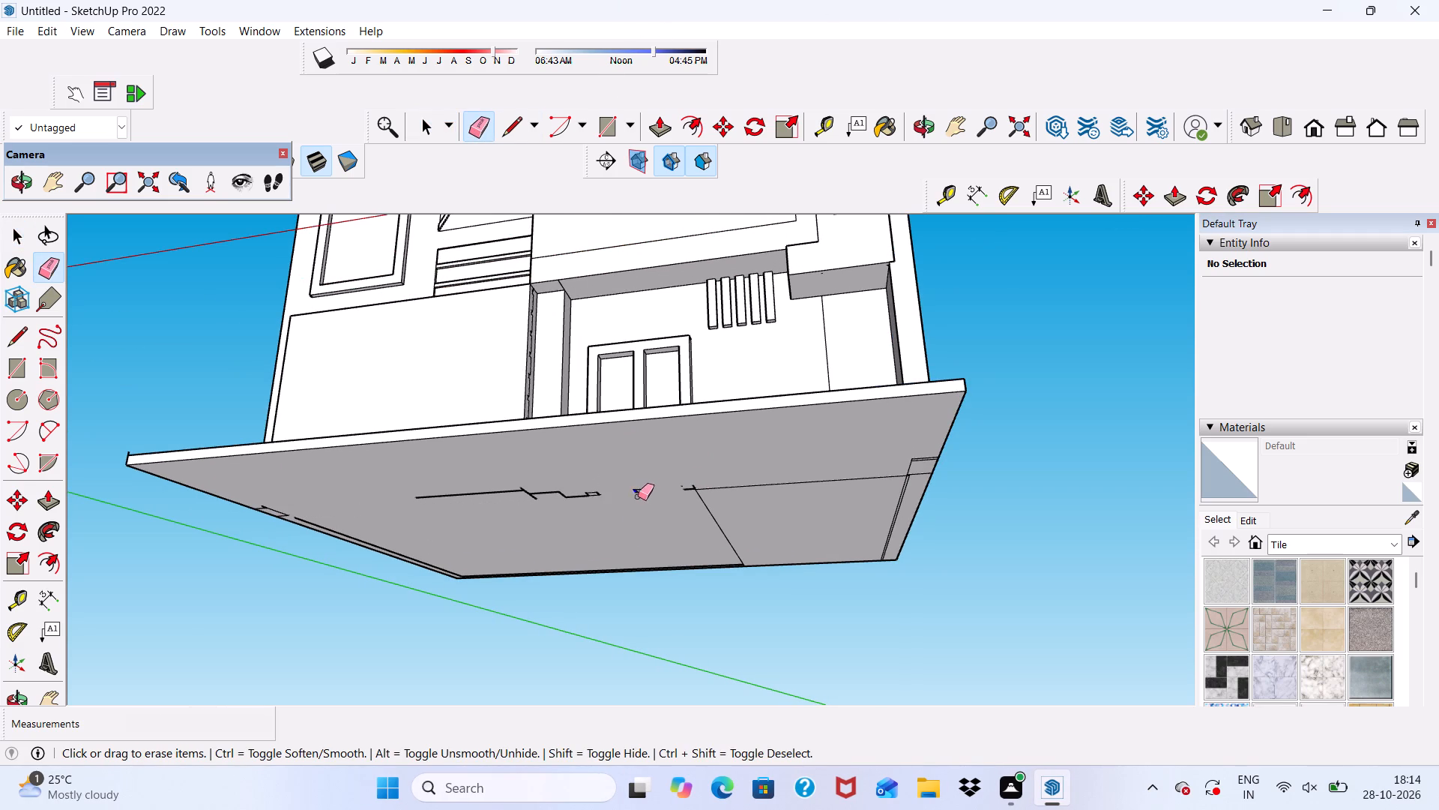
{"action": "left_click_drag", "start_coordinate": [638, 496], "coordinate": [640, 497]}
{"action": "left_click_drag", "start_coordinate": [640, 488], "coordinate": [642, 497]}
{"action": "left_click_drag", "start_coordinate": [642, 484], "coordinate": [644, 495]}
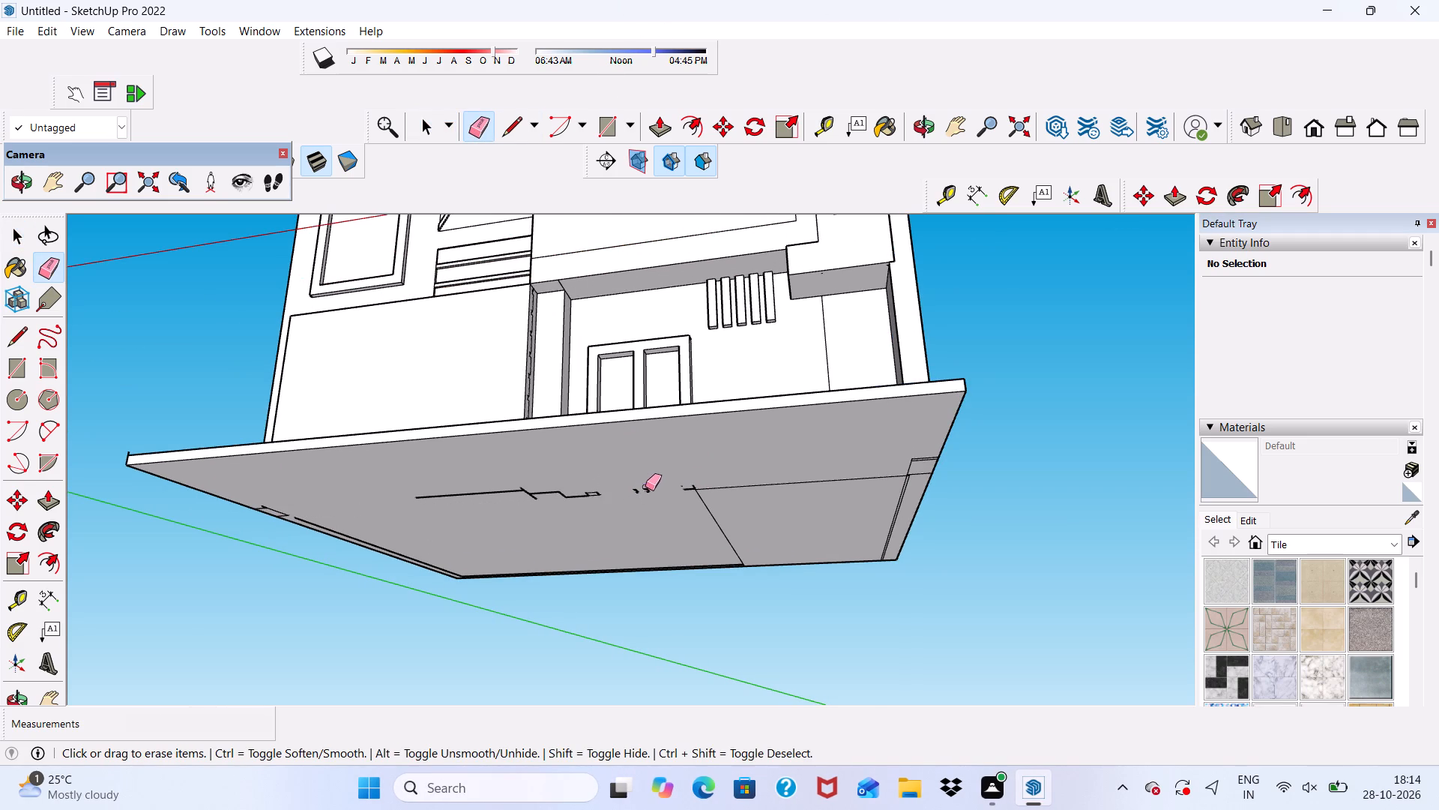
{"action": "left_click_drag", "start_coordinate": [646, 484], "coordinate": [648, 492]}
Erase the tiny leftover edge stubs where the middle notch outline was on the underside.
{"action": "scroll", "coordinate": [606, 472], "scroll_direction": "up", "scroll_amount": 6}
{"action": "scroll", "coordinate": [613, 472], "scroll_direction": "down", "scroll_amount": 3}
{"action": "scroll", "coordinate": [651, 493], "scroll_direction": "up", "scroll_amount": 2}
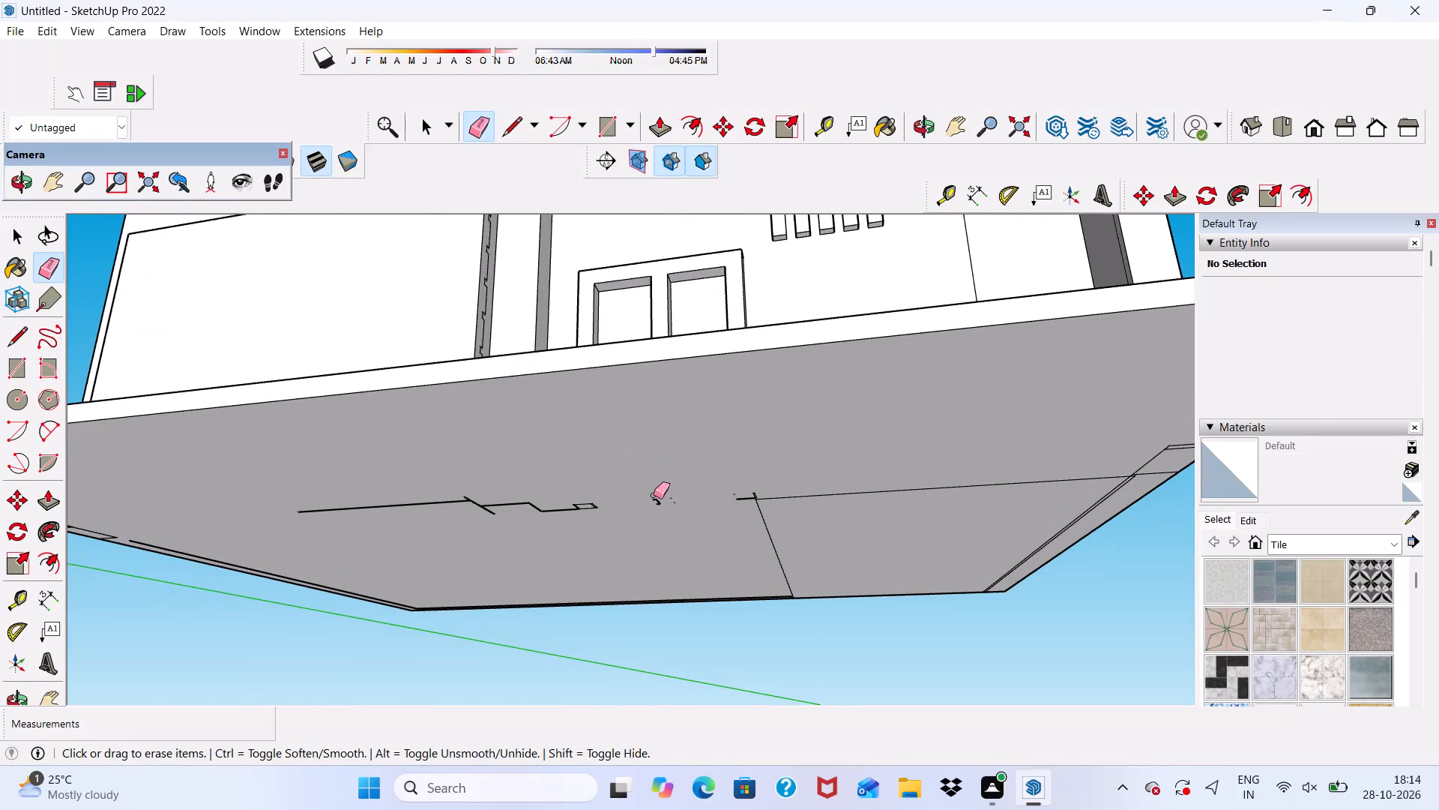
{"action": "left_click_drag", "start_coordinate": [654, 496], "coordinate": [647, 524]}
{"action": "left_click_drag", "start_coordinate": [661, 499], "coordinate": [664, 512]}
{"action": "left_click_drag", "start_coordinate": [679, 494], "coordinate": [679, 512]}
{"action": "left_click_drag", "start_coordinate": [678, 498], "coordinate": [680, 510]}
{"action": "left_click_drag", "start_coordinate": [676, 499], "coordinate": [672, 521]}
{"action": "left_click_drag", "start_coordinate": [672, 506], "coordinate": [663, 527]}
{"action": "left_click_drag", "start_coordinate": [646, 501], "coordinate": [644, 512]}
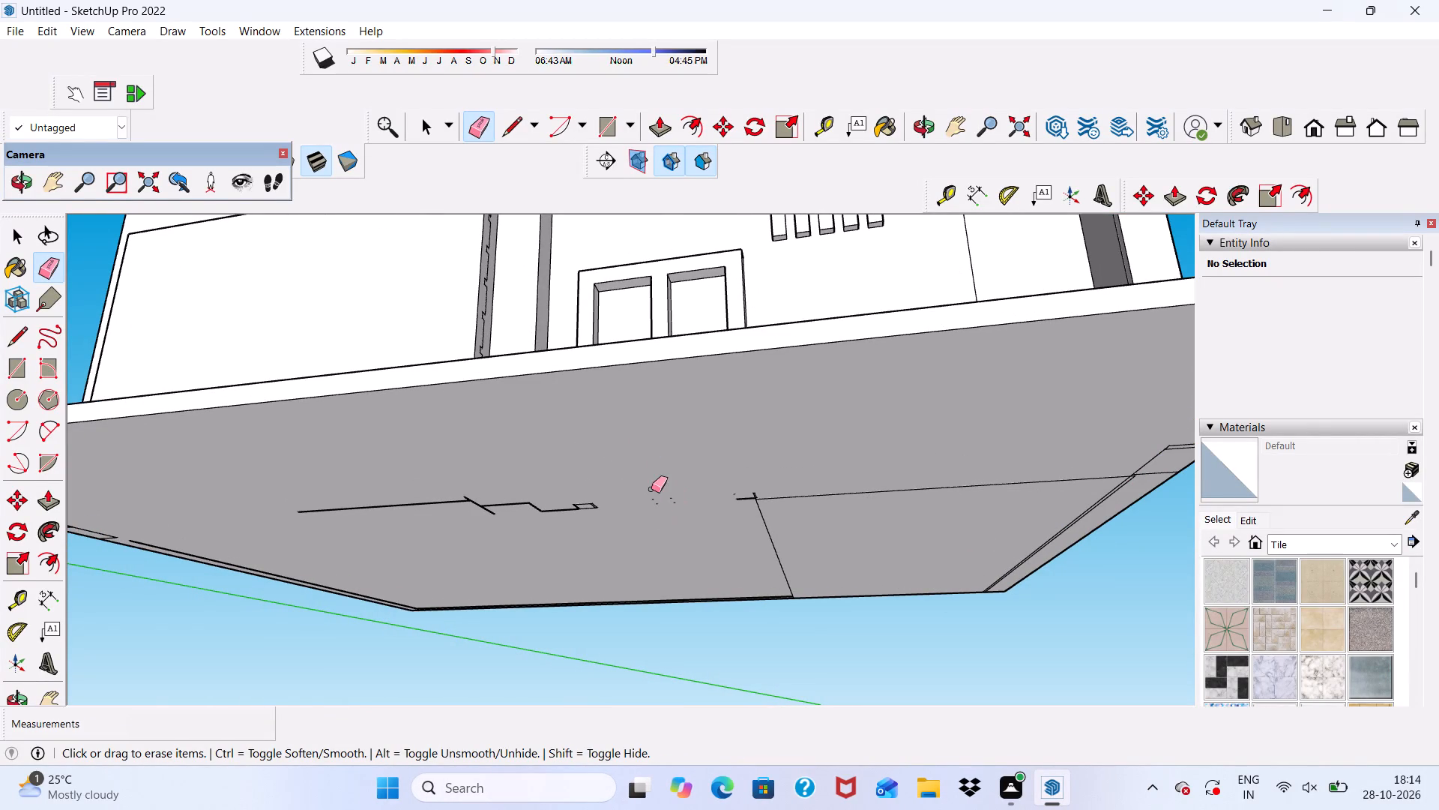
{"action": "left_click_drag", "start_coordinate": [656, 493], "coordinate": [654, 517]}
{"action": "left_click_drag", "start_coordinate": [653, 498], "coordinate": [658, 508]}
{"action": "left_click_drag", "start_coordinate": [665, 490], "coordinate": [669, 506]}
{"action": "left_click_drag", "start_coordinate": [673, 493], "coordinate": [674, 510]}
{"action": "left_click_drag", "start_coordinate": [677, 495], "coordinate": [677, 508]}
{"action": "left_click_drag", "start_coordinate": [677, 508], "coordinate": [677, 509]}
Erase the long seam line to the underside's side edge, the crossing line to its rear edge, and their leftover stubs.
{"action": "left_click_drag", "start_coordinate": [763, 488], "coordinate": [752, 507]}
{"action": "left_click_drag", "start_coordinate": [752, 496], "coordinate": [743, 514]}
{"action": "left_click_drag", "start_coordinate": [750, 494], "coordinate": [752, 502]}
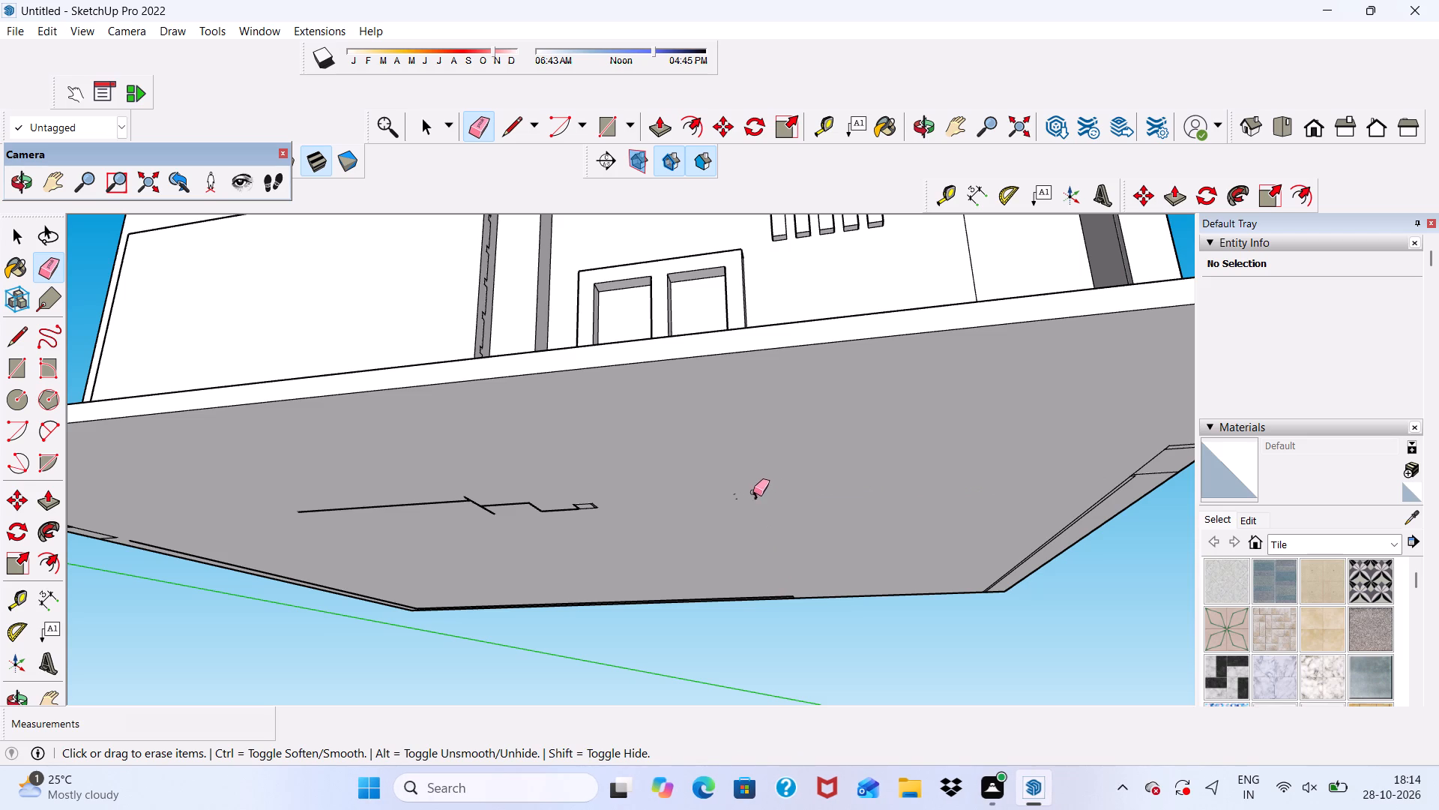
{"action": "left_click_drag", "start_coordinate": [755, 492], "coordinate": [756, 505]}
{"action": "left_click_drag", "start_coordinate": [745, 496], "coordinate": [740, 504]}
{"action": "left_click_drag", "start_coordinate": [737, 492], "coordinate": [737, 508]}
{"action": "left_click_drag", "start_coordinate": [741, 488], "coordinate": [745, 502]}
{"action": "left_click_drag", "start_coordinate": [785, 496], "coordinate": [788, 511]}
{"action": "left_click_drag", "start_coordinate": [767, 501], "coordinate": [760, 494]}
{"action": "left_click_drag", "start_coordinate": [758, 487], "coordinate": [751, 496]}
{"action": "left_click_drag", "start_coordinate": [750, 487], "coordinate": [746, 504]}
{"action": "left_click_drag", "start_coordinate": [741, 493], "coordinate": [729, 497]}
{"action": "left_click_drag", "start_coordinate": [727, 492], "coordinate": [729, 516]}
{"action": "left_click_drag", "start_coordinate": [741, 479], "coordinate": [735, 493]}
{"action": "left_click_drag", "start_coordinate": [735, 484], "coordinate": [735, 491]}
Erase the small notch outline and the stepped seam segments joined to it on the slab's underside.
{"action": "scroll", "coordinate": [494, 485], "scroll_direction": "up", "scroll_amount": 2}
{"action": "scroll", "coordinate": [483, 454], "scroll_direction": "down", "scroll_amount": 4}
{"action": "middle_click_drag", "start_coordinate": [589, 469], "coordinate": [586, 591]}
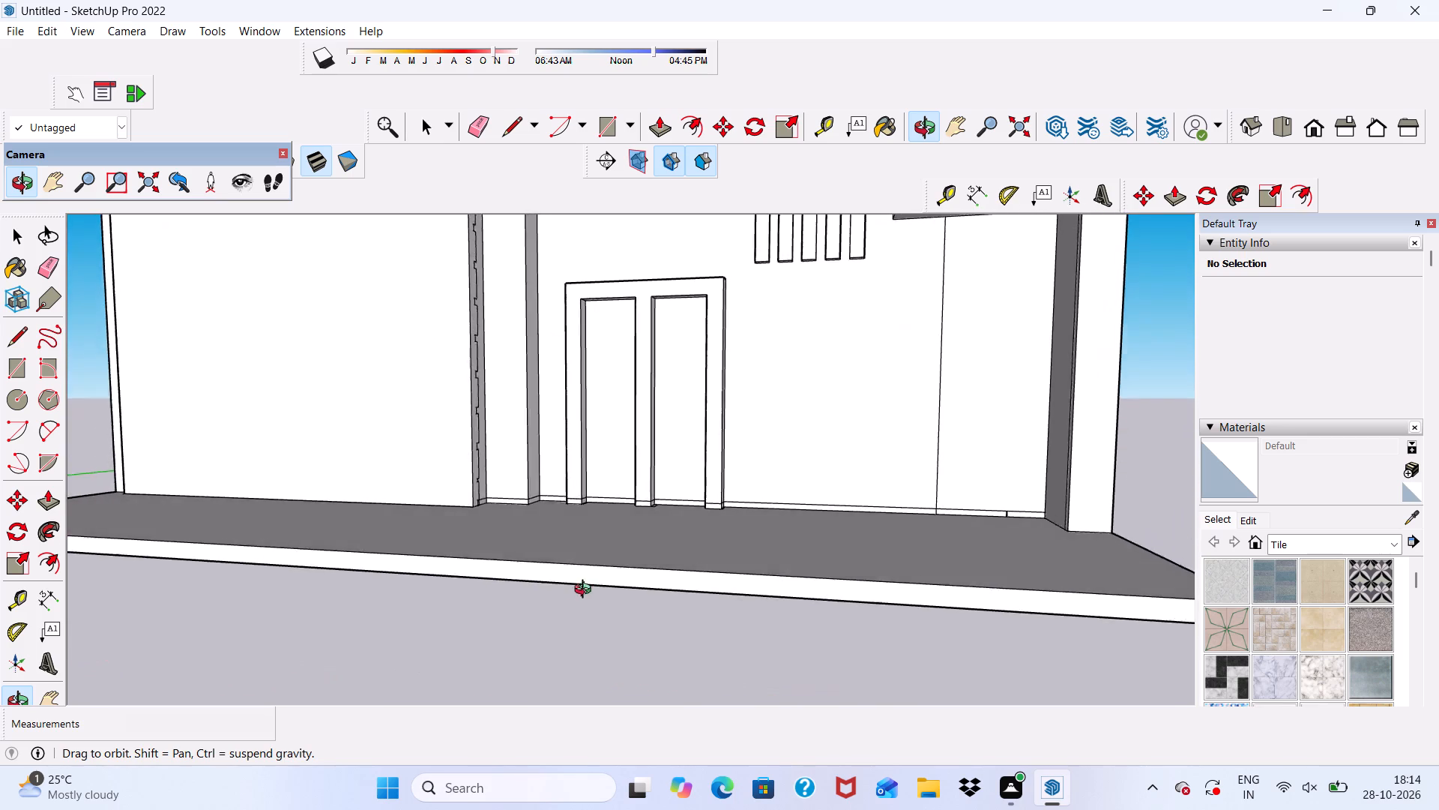
{"action": "middle_click_drag", "start_coordinate": [586, 591], "coordinate": [649, 523]}
{"action": "scroll", "coordinate": [579, 478], "scroll_direction": "up", "scroll_amount": 4}
{"action": "left_click_drag", "start_coordinate": [525, 492], "coordinate": [533, 524]}
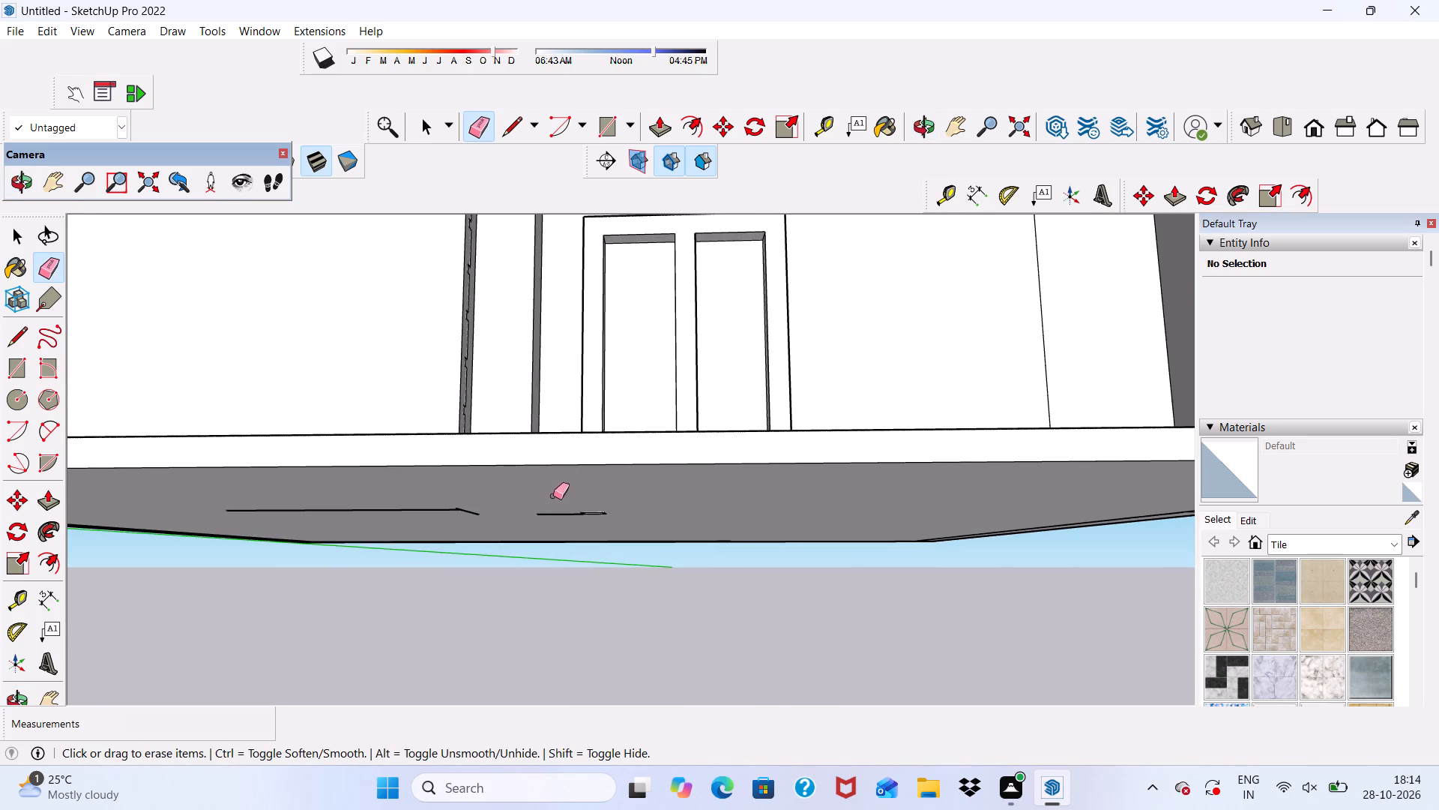
{"action": "left_click_drag", "start_coordinate": [555, 496], "coordinate": [573, 532]}
{"action": "left_click_drag", "start_coordinate": [586, 509], "coordinate": [591, 526]}
{"action": "left_click_drag", "start_coordinate": [598, 505], "coordinate": [603, 517]}
{"action": "left_click", "coordinate": [603, 514]}
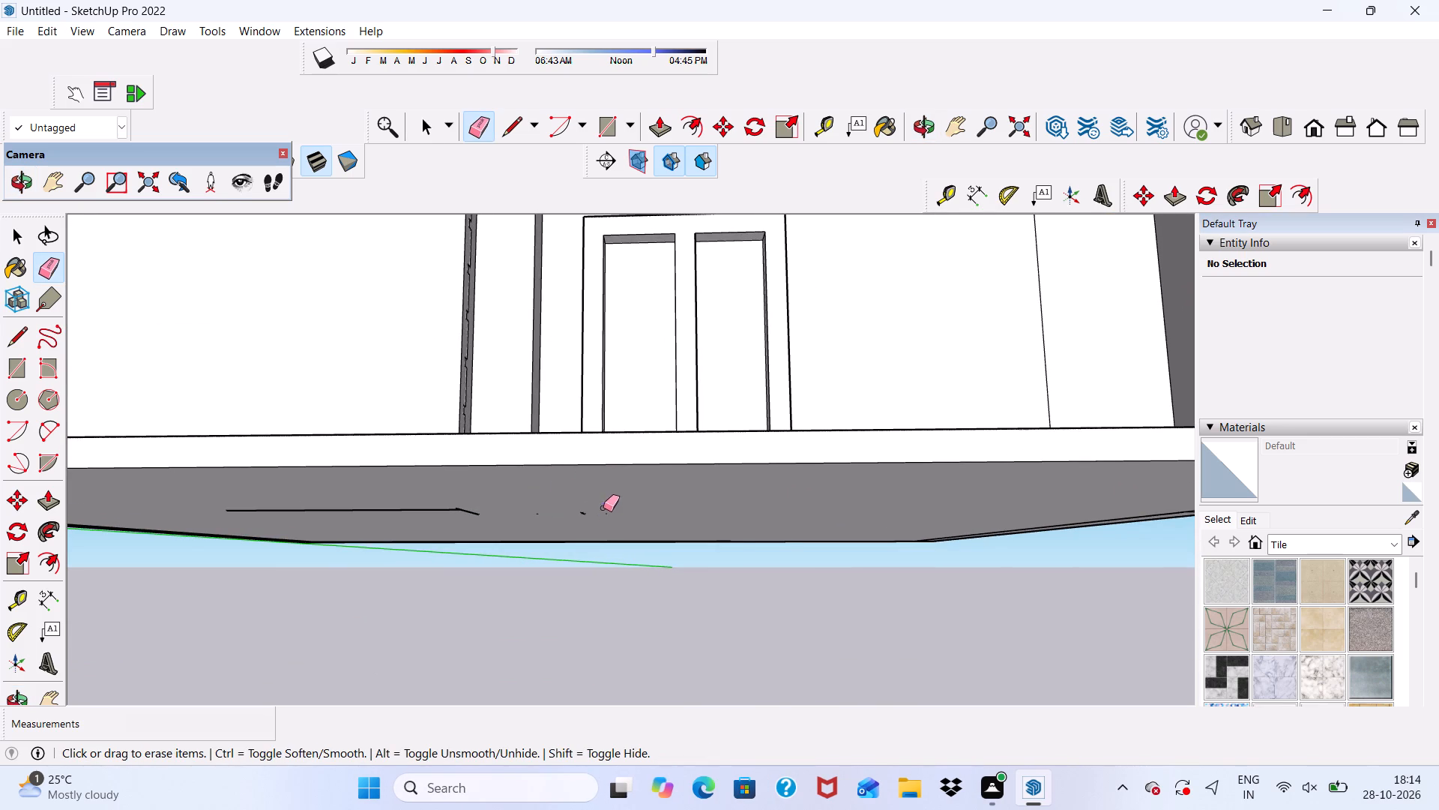
{"action": "left_click_drag", "start_coordinate": [604, 508], "coordinate": [604, 521]}
{"action": "left_click_drag", "start_coordinate": [591, 509], "coordinate": [587, 516]}
{"action": "left_click_drag", "start_coordinate": [581, 503], "coordinate": [582, 511]}
{"action": "left_click", "coordinate": [582, 503]}
{"action": "left_click_drag", "start_coordinate": [586, 505], "coordinate": [588, 512]}
Erase the tiny edge stubs left on the slab's underside where the small notch outline was.
{"action": "scroll", "coordinate": [663, 488], "scroll_direction": "down", "scroll_amount": 1}
{"action": "middle_click_drag", "start_coordinate": [664, 490], "coordinate": [615, 437]}
{"action": "scroll", "coordinate": [606, 460], "scroll_direction": "up", "scroll_amount": 2}
{"action": "left_click_drag", "start_coordinate": [585, 523], "coordinate": [597, 527]}
{"action": "left_click_drag", "start_coordinate": [597, 514], "coordinate": [594, 534]}
{"action": "left_click_drag", "start_coordinate": [594, 519], "coordinate": [597, 528]}
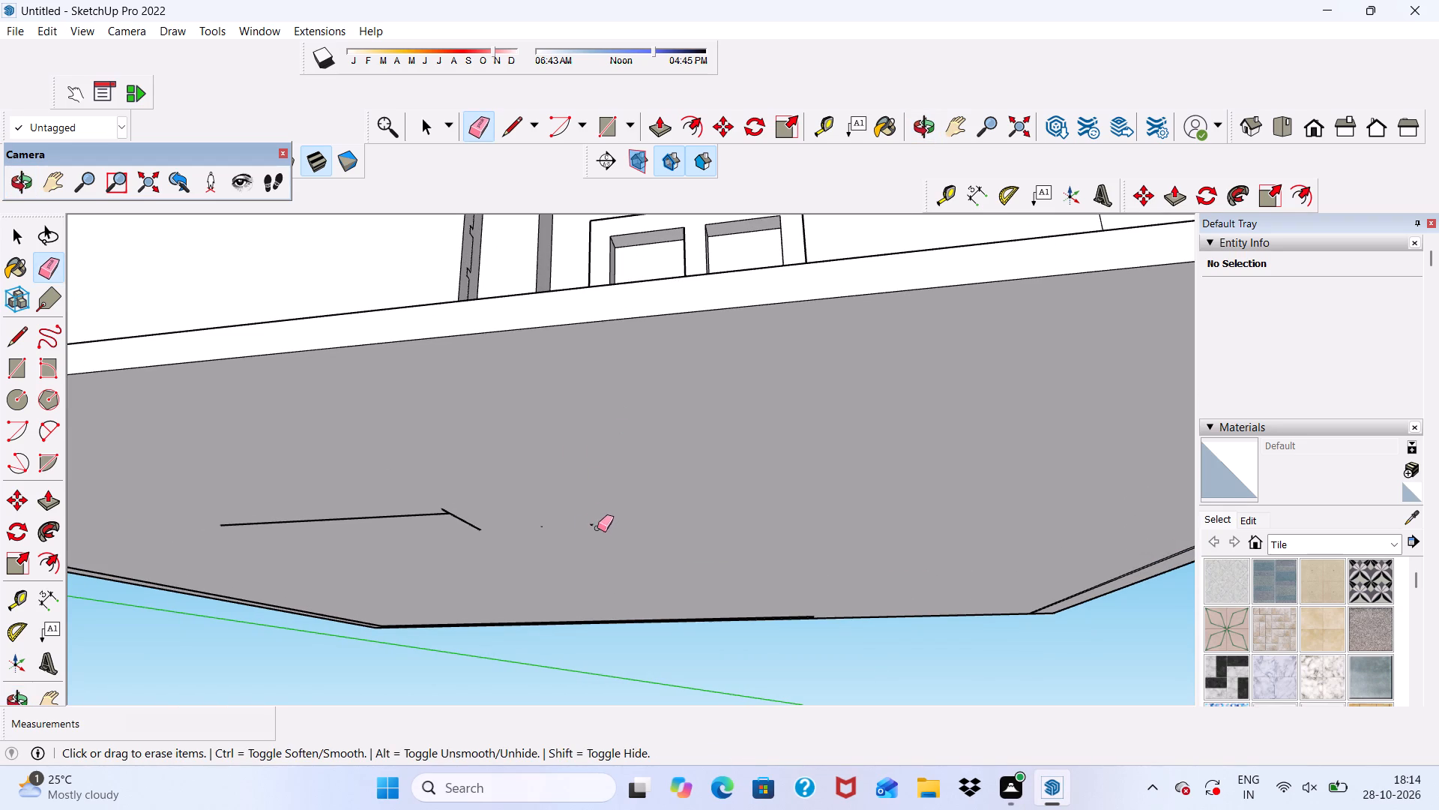
{"action": "left_click_drag", "start_coordinate": [597, 528], "coordinate": [597, 529]}
{"action": "left_click_drag", "start_coordinate": [583, 529], "coordinate": [556, 536]}
{"action": "left_click_drag", "start_coordinate": [547, 504], "coordinate": [552, 525]}
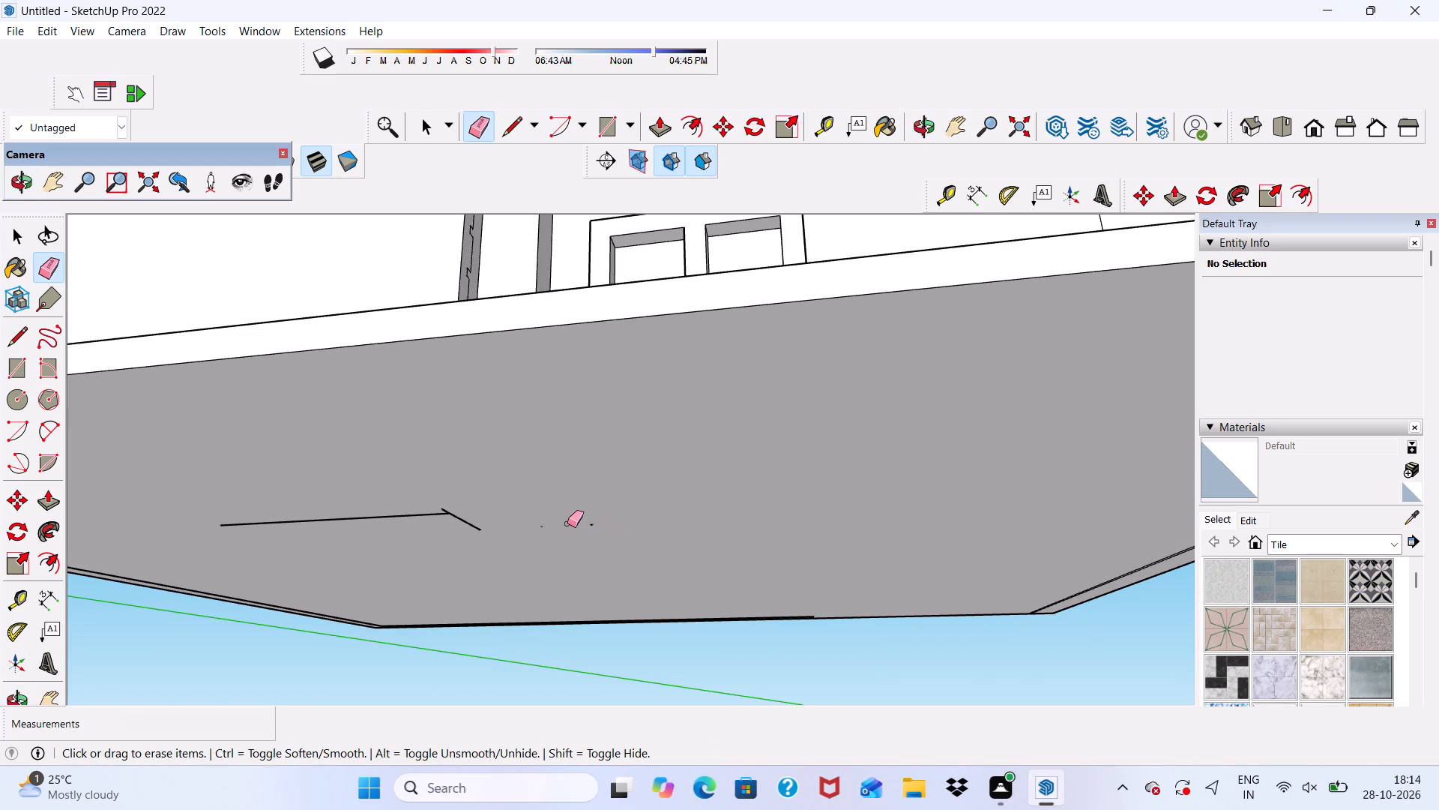
{"action": "scroll", "coordinate": [556, 520], "scroll_direction": "up", "scroll_amount": 1}
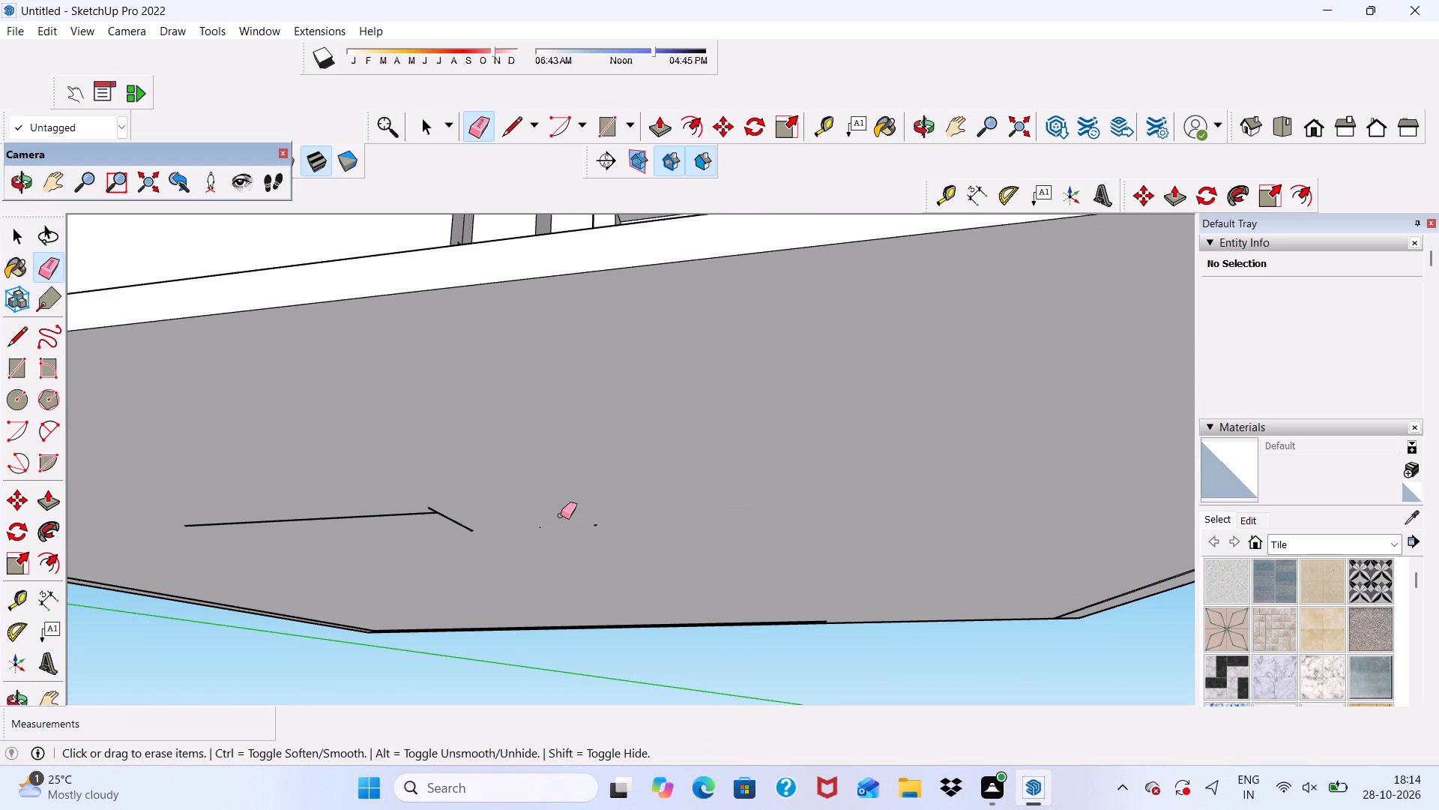
{"action": "left_click", "coordinate": [595, 535]}
{"action": "left_click_drag", "start_coordinate": [597, 519], "coordinate": [604, 529]}
{"action": "left_click", "coordinate": [598, 525]}
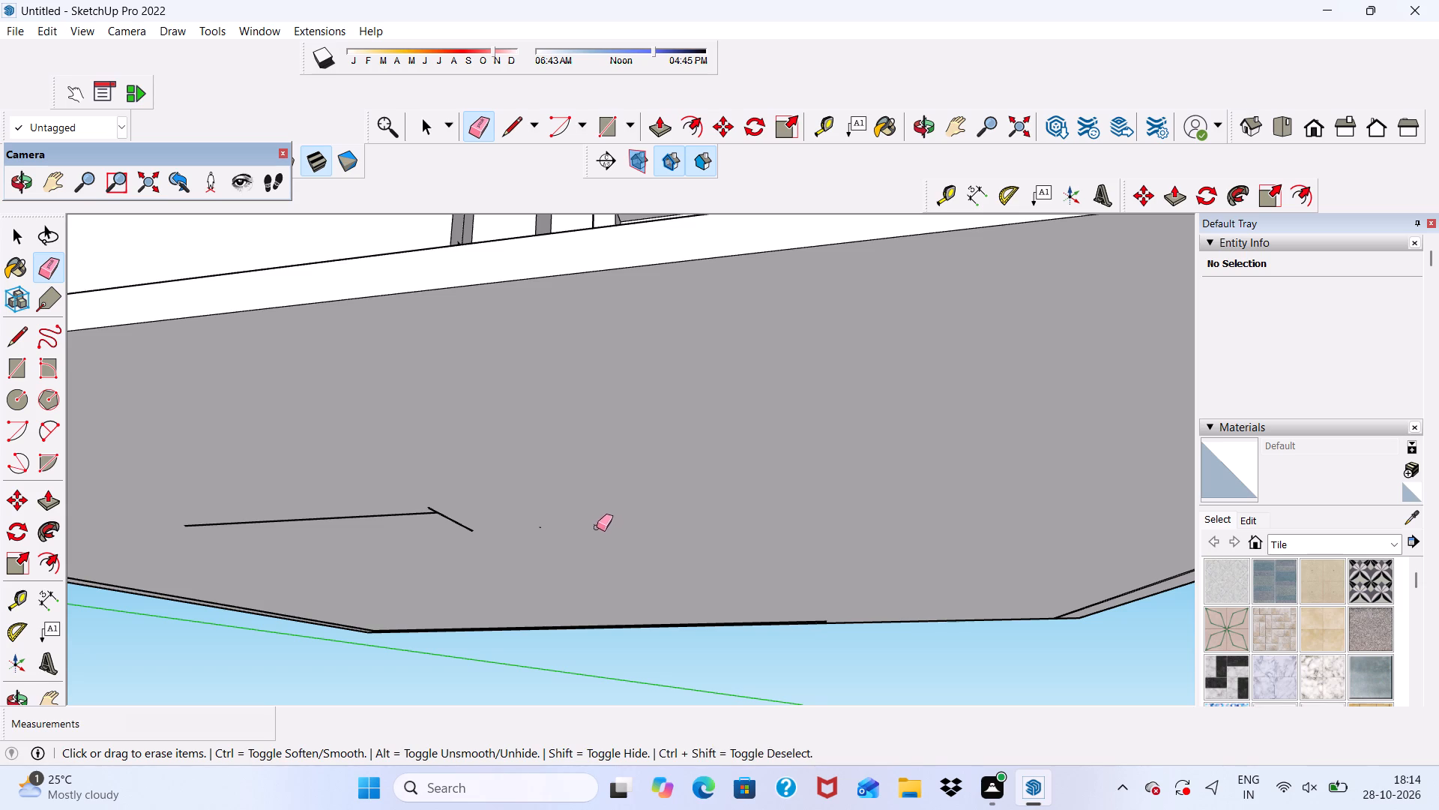
{"action": "left_click", "coordinate": [598, 527]}
{"action": "left_click", "coordinate": [599, 525]}
{"action": "left_click", "coordinate": [542, 526]}
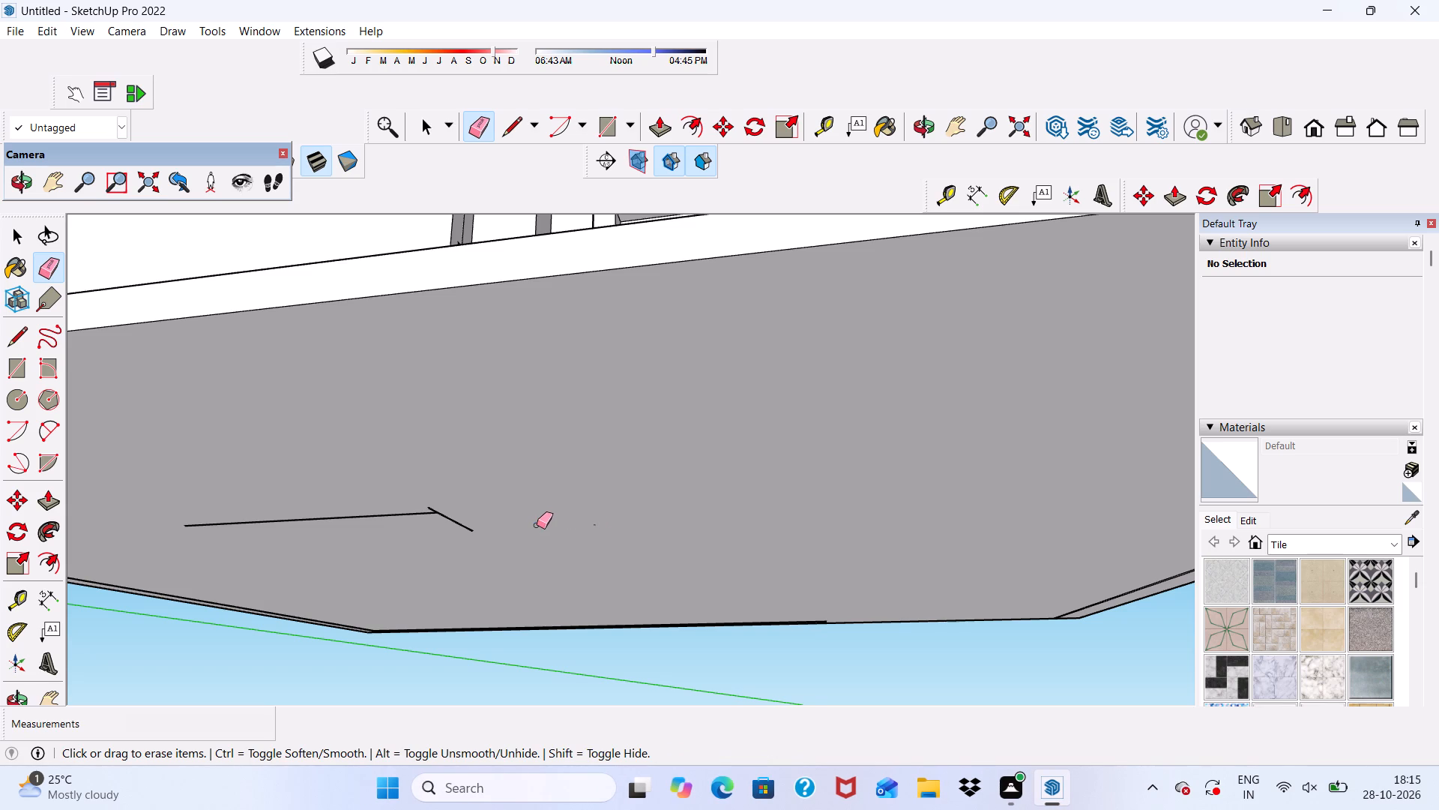
{"action": "left_click", "coordinate": [537, 525]}
Erase the remaining straight seam line, its short diagonal end and the leftover stubs in the middle of the slab's underside.
{"action": "scroll", "coordinate": [551, 482], "scroll_direction": "down", "scroll_amount": 5}
{"action": "scroll", "coordinate": [505, 515], "scroll_direction": "up", "scroll_amount": 5}
{"action": "left_click_drag", "start_coordinate": [482, 477], "coordinate": [492, 523]}
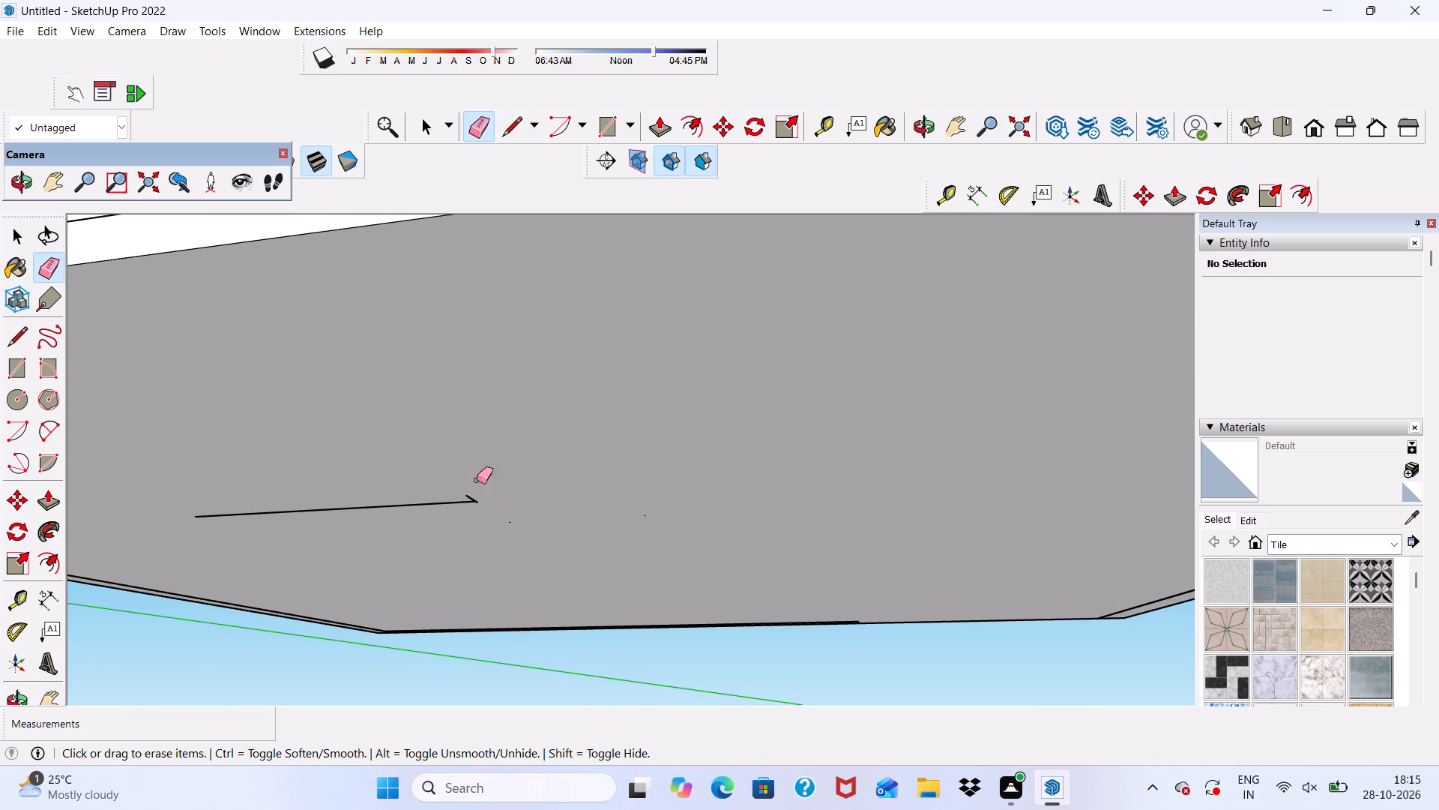
{"action": "scroll", "coordinate": [477, 468], "scroll_direction": "down", "scroll_amount": 9}
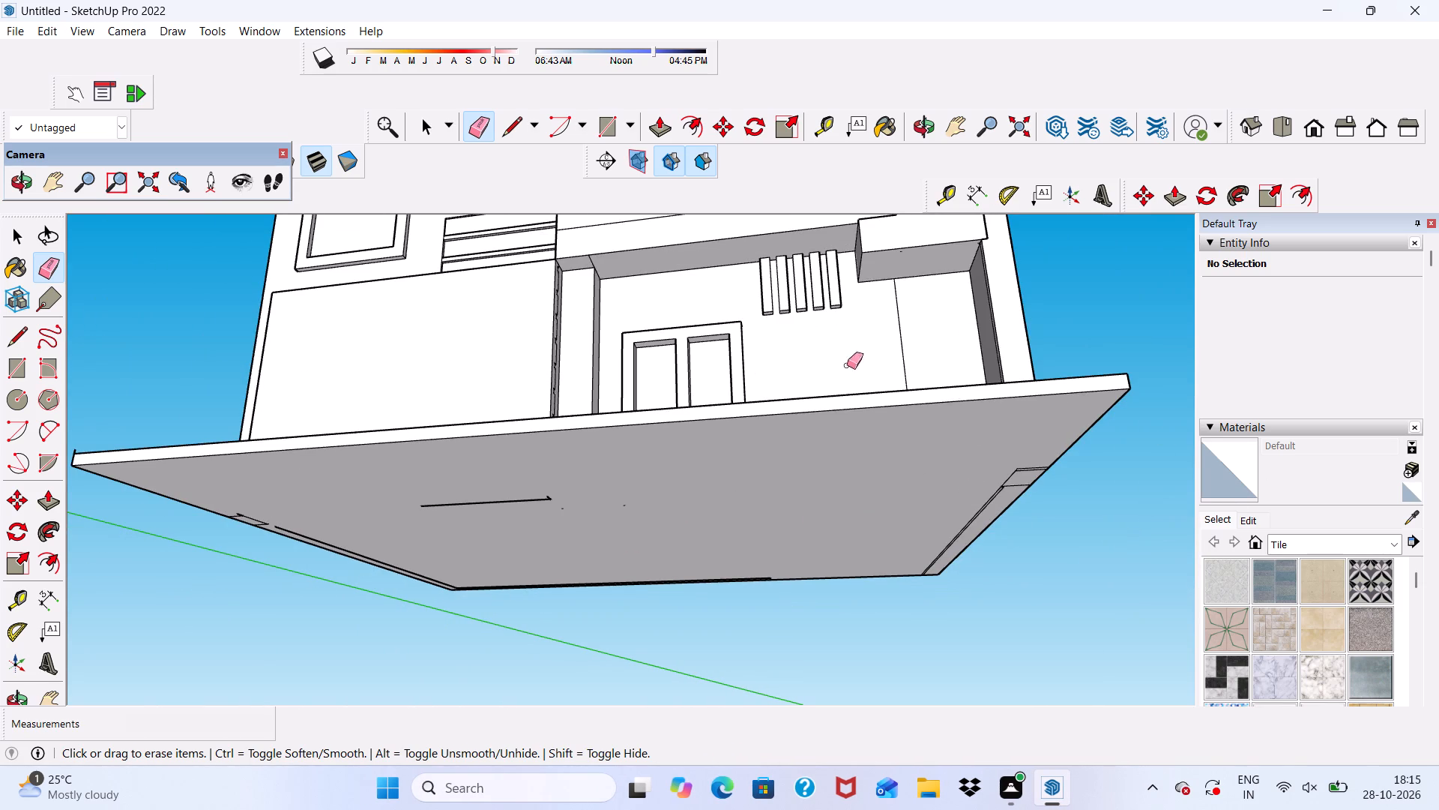
{"action": "scroll", "coordinate": [507, 457], "scroll_direction": "up", "scroll_amount": 3}
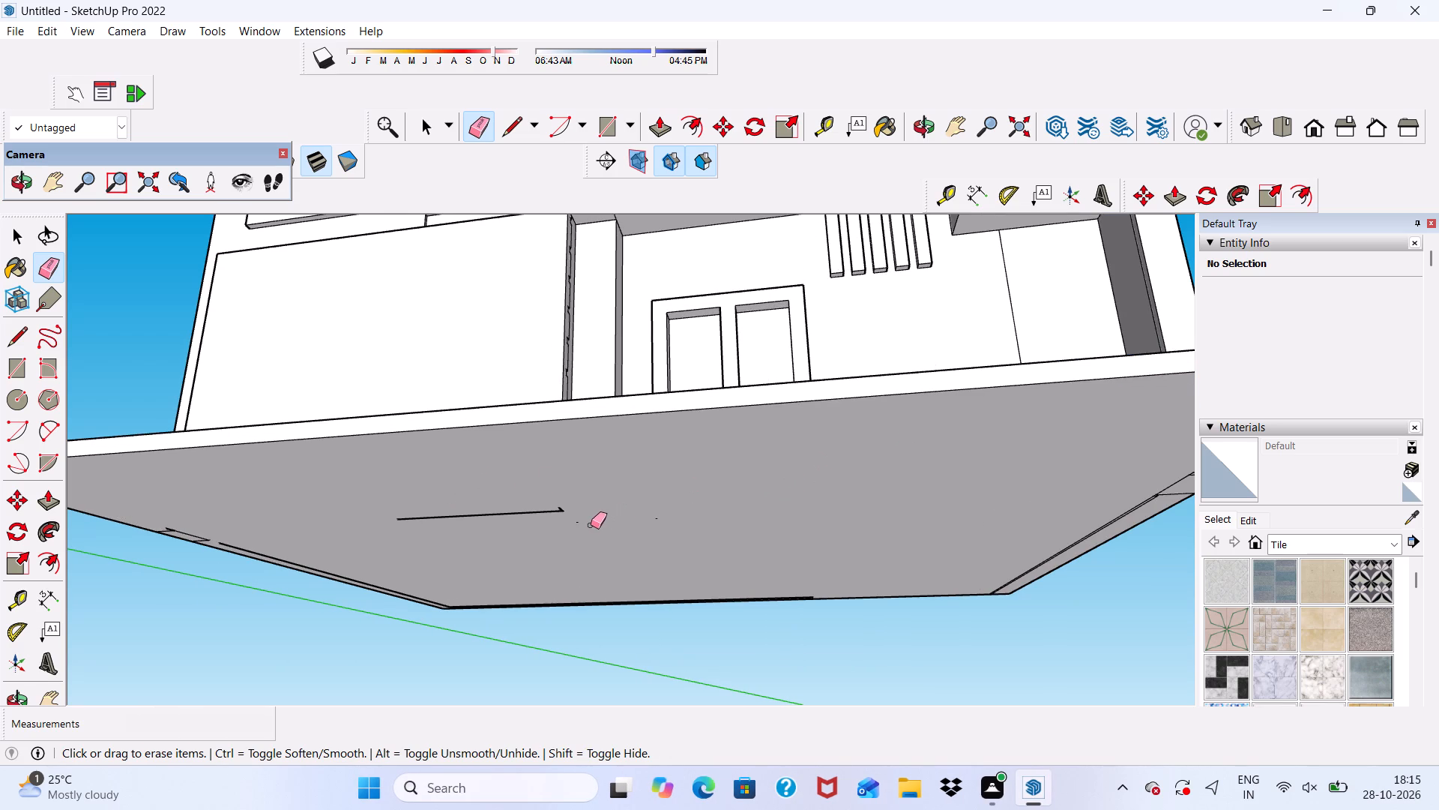
{"action": "left_click_drag", "start_coordinate": [581, 520], "coordinate": [562, 529]}
{"action": "left_click_drag", "start_coordinate": [676, 509], "coordinate": [648, 526]}
{"action": "left_click_drag", "start_coordinate": [648, 526], "coordinate": [644, 526]}
{"action": "left_click_drag", "start_coordinate": [660, 514], "coordinate": [661, 521]}
{"action": "left_click_drag", "start_coordinate": [509, 493], "coordinate": [530, 529]}
{"action": "left_click_drag", "start_coordinate": [557, 508], "coordinate": [561, 512]}
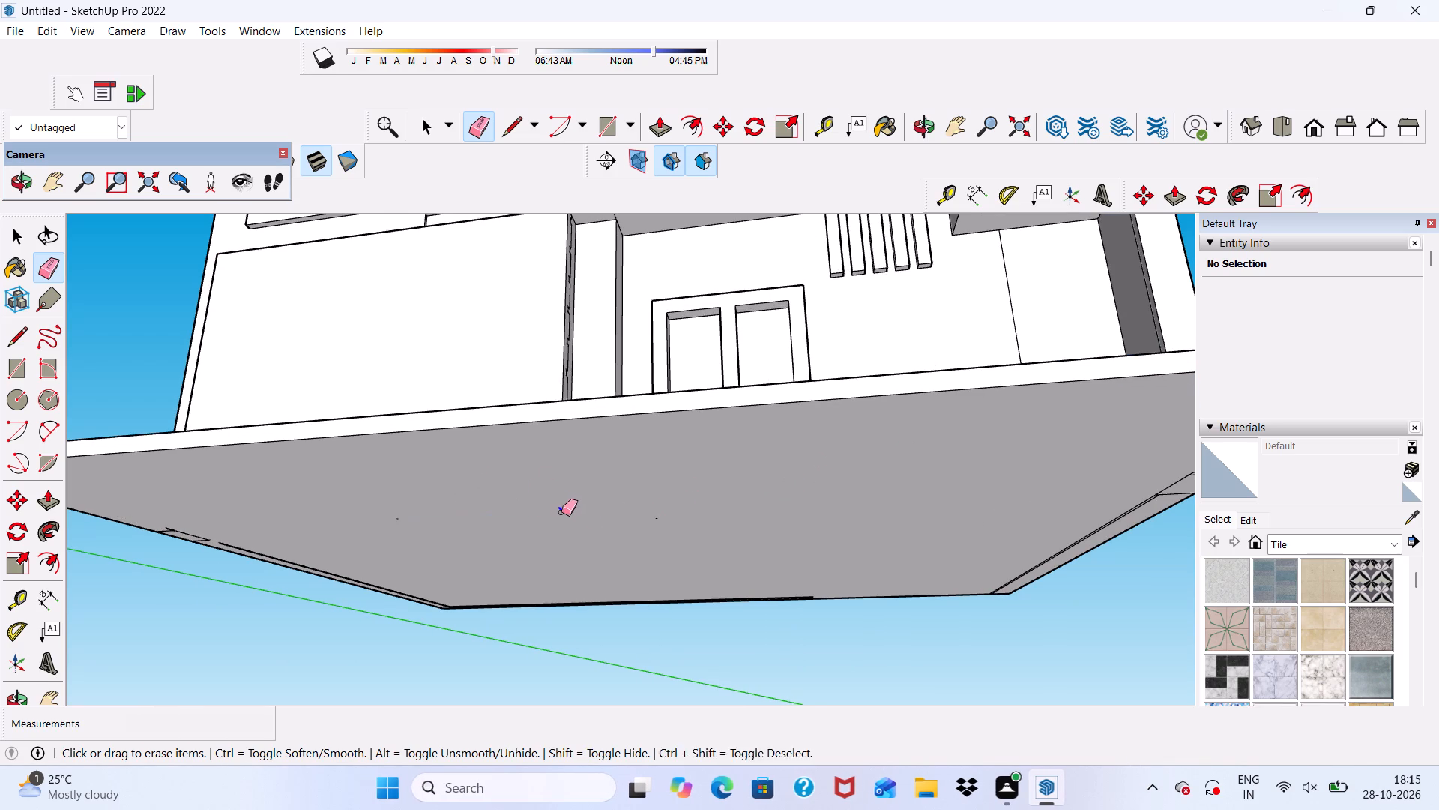
{"action": "left_click_drag", "start_coordinate": [561, 512], "coordinate": [564, 516]}
{"action": "left_click", "coordinate": [387, 510]}
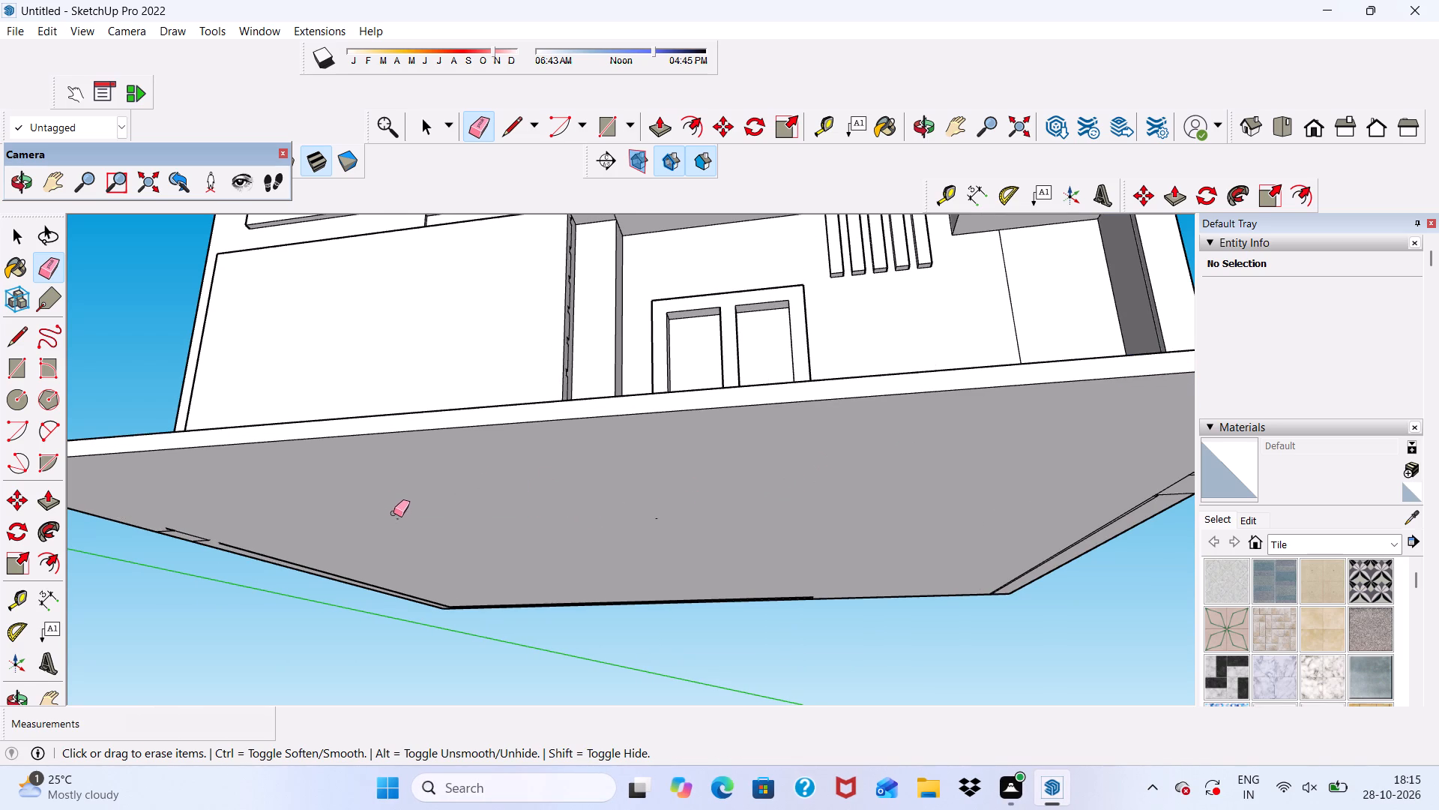
{"action": "left_click_drag", "start_coordinate": [393, 511], "coordinate": [401, 525]}
Try to erase the upper part of the toothed line on the lower wall panel's side beside the entrance, and undo the last erasure.
{"action": "scroll", "coordinate": [440, 473], "scroll_direction": "down", "scroll_amount": 5}
{"action": "middle_click_drag", "start_coordinate": [505, 551], "coordinate": [557, 479]}
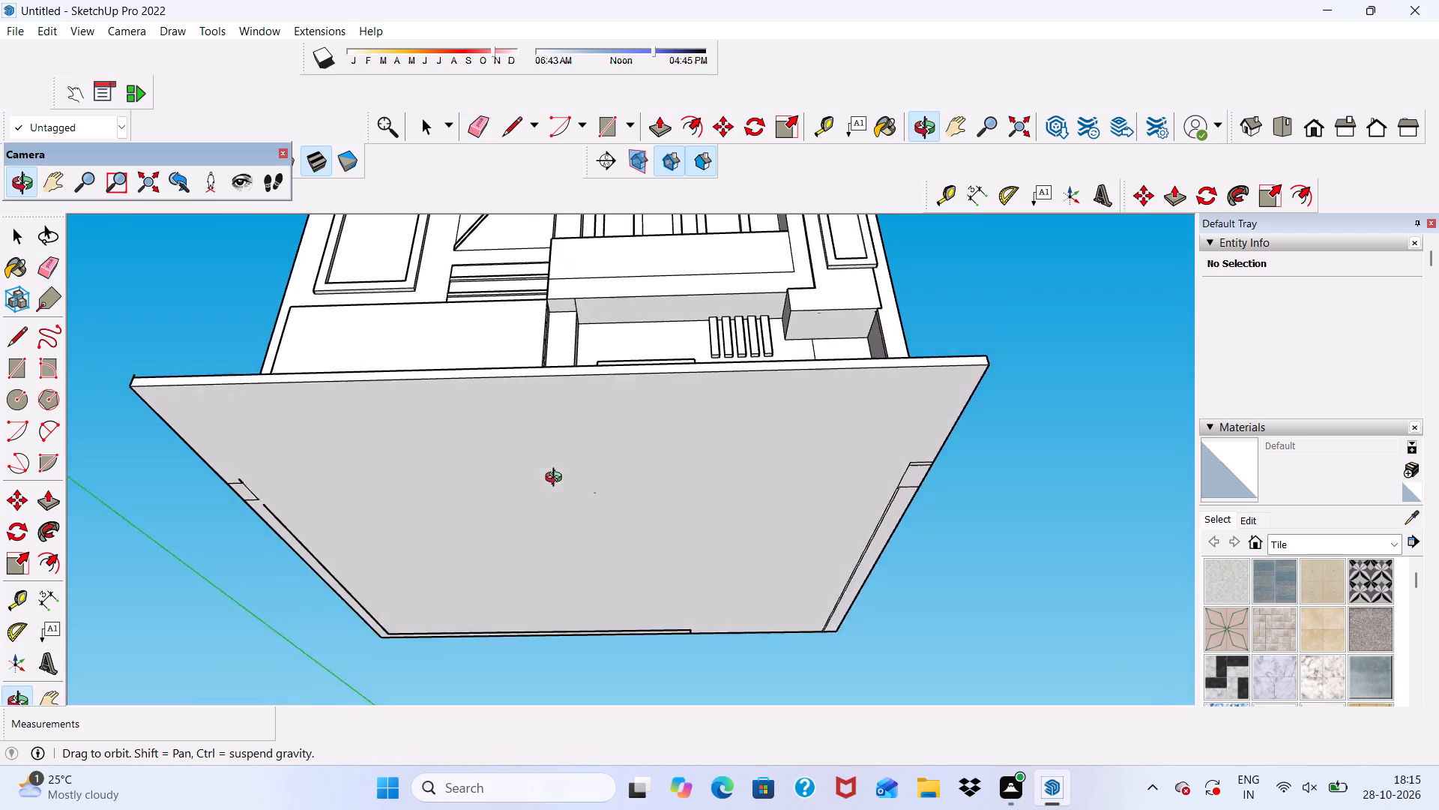
{"action": "middle_click_drag", "start_coordinate": [557, 479], "coordinate": [368, 646]}
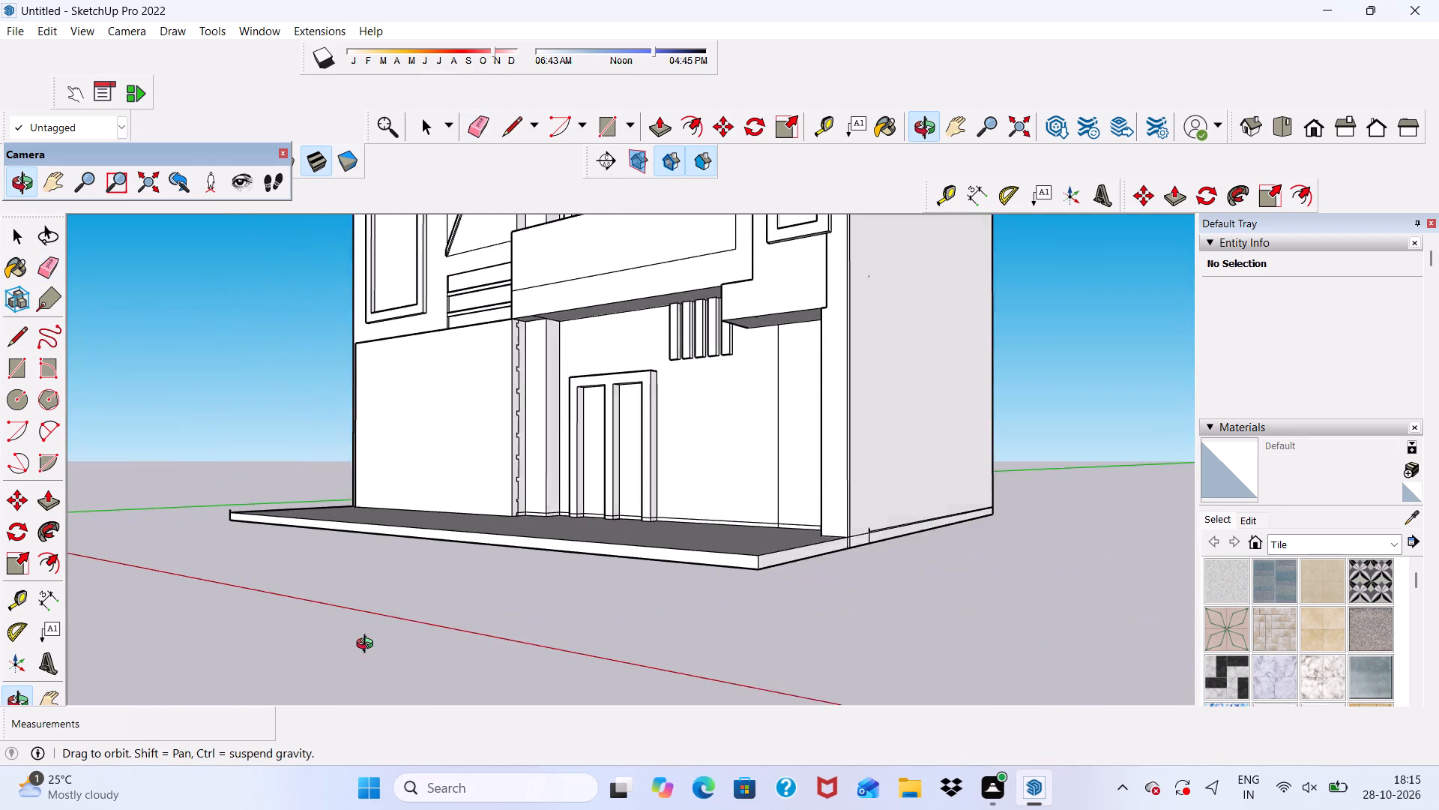
{"action": "middle_click_drag", "start_coordinate": [368, 646], "coordinate": [339, 704]}
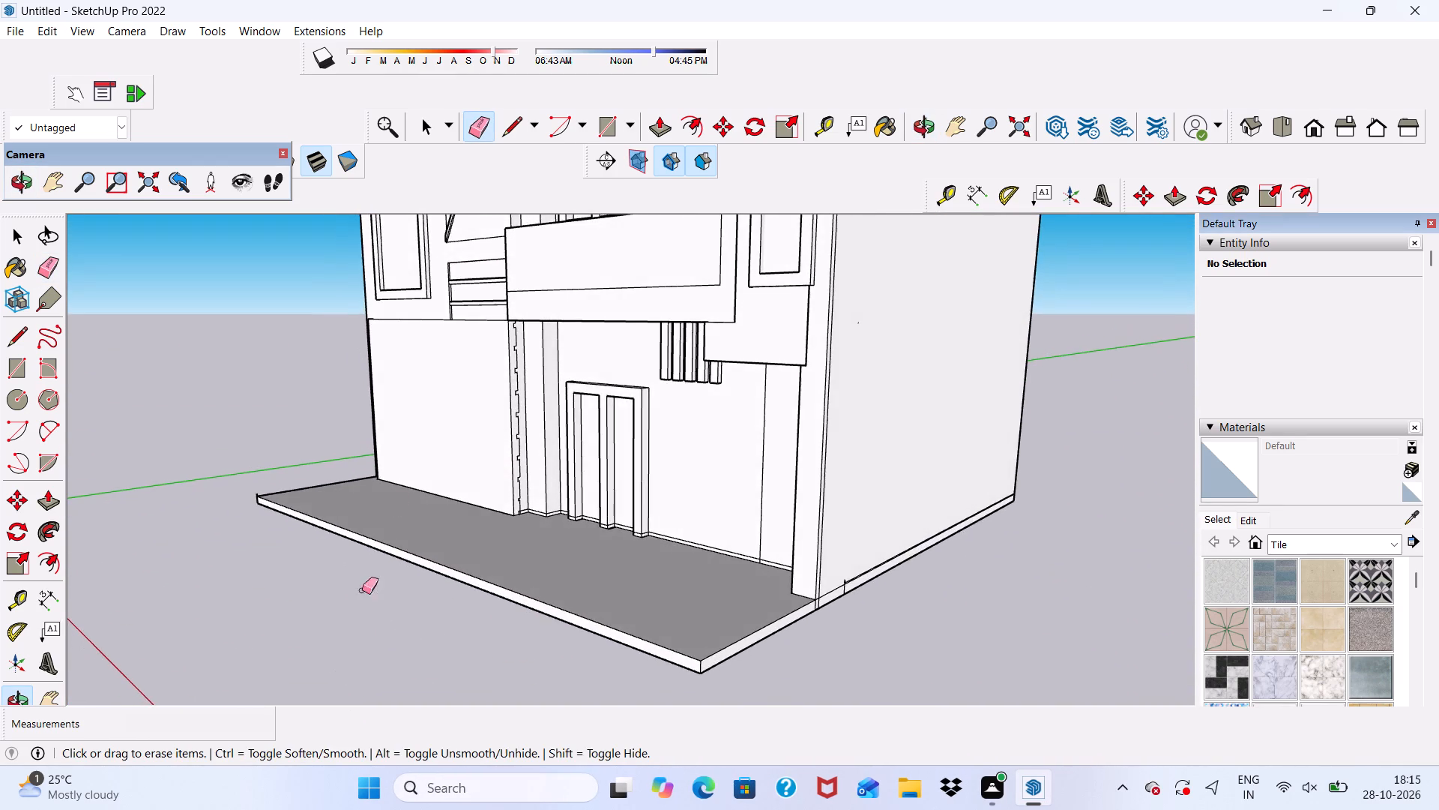
{"action": "scroll", "coordinate": [507, 399], "scroll_direction": "up", "scroll_amount": 12}
{"action": "left_click_drag", "start_coordinate": [489, 262], "coordinate": [489, 266]}
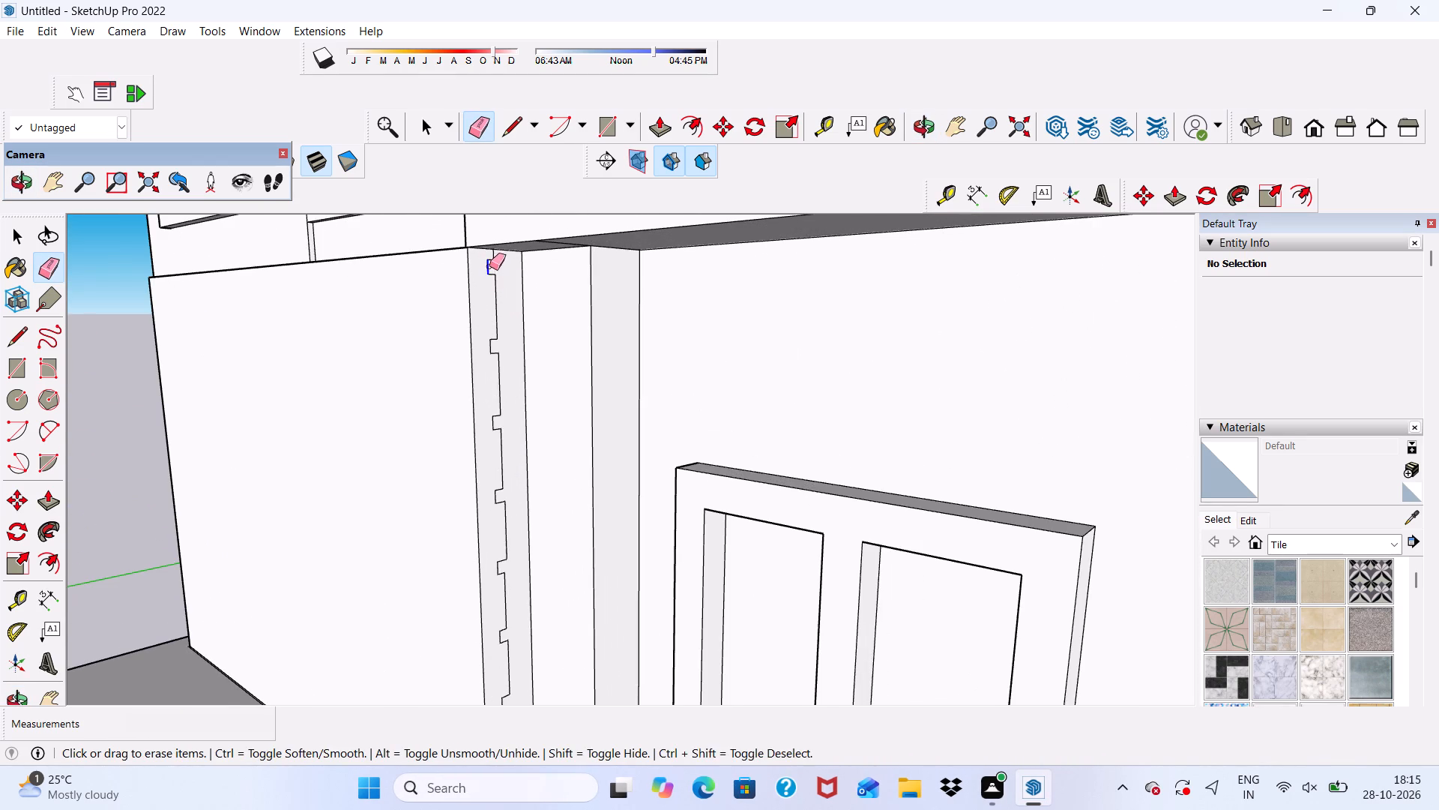
{"action": "left_click_drag", "start_coordinate": [489, 266], "coordinate": [487, 282]}
{"action": "left_click_drag", "start_coordinate": [487, 305], "coordinate": [484, 375]}
{"action": "left_click_drag", "start_coordinate": [496, 306], "coordinate": [496, 360]}
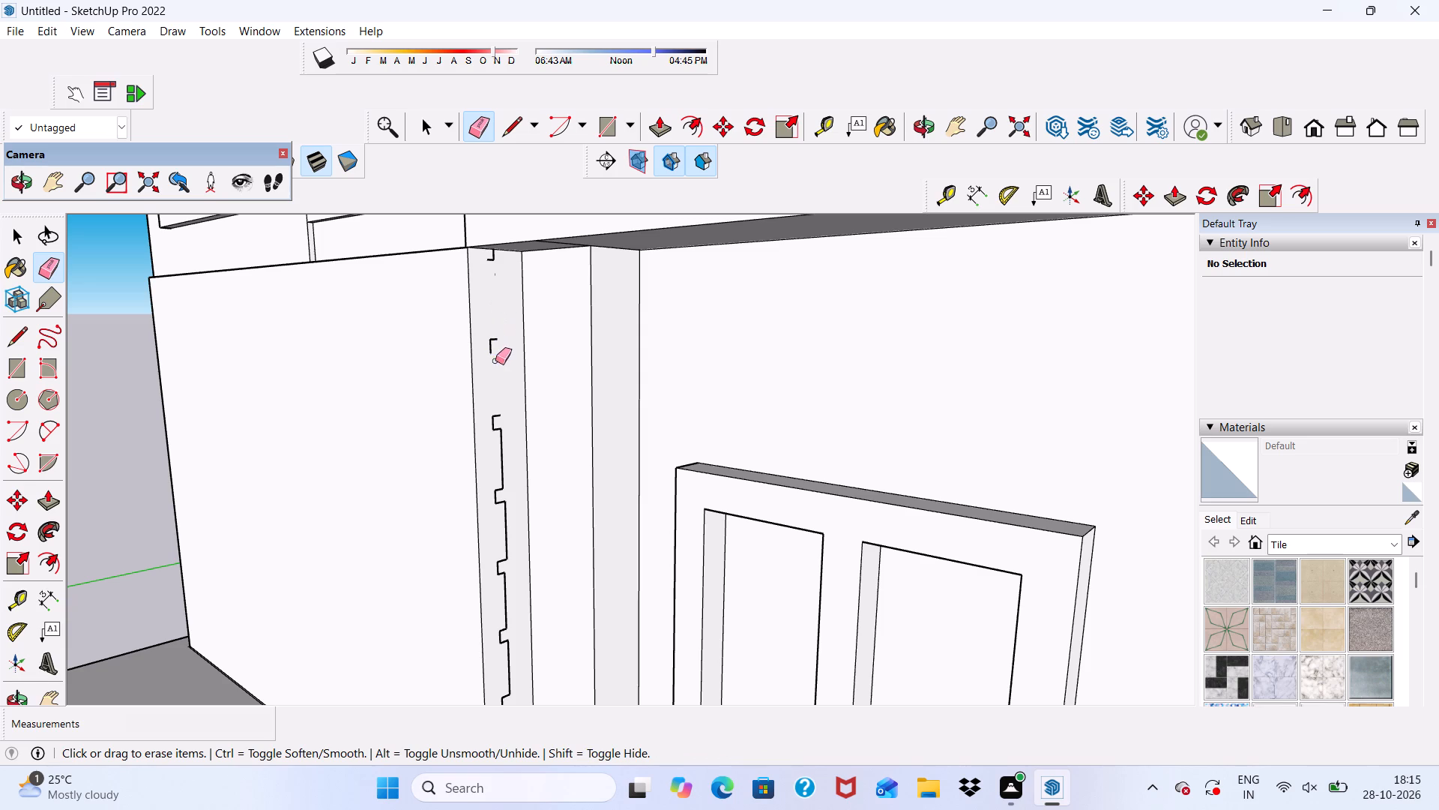
{"action": "left_click_drag", "start_coordinate": [495, 367], "coordinate": [487, 421]}
{"action": "left_click_drag", "start_coordinate": [494, 405], "coordinate": [491, 448]}
{"action": "left_click_drag", "start_coordinate": [496, 426], "coordinate": [497, 470]}
{"action": "scroll", "coordinate": [492, 440], "scroll_direction": "down", "scroll_amount": 6}
{"action": "middle_click_drag", "start_coordinate": [514, 452], "coordinate": [519, 463]}
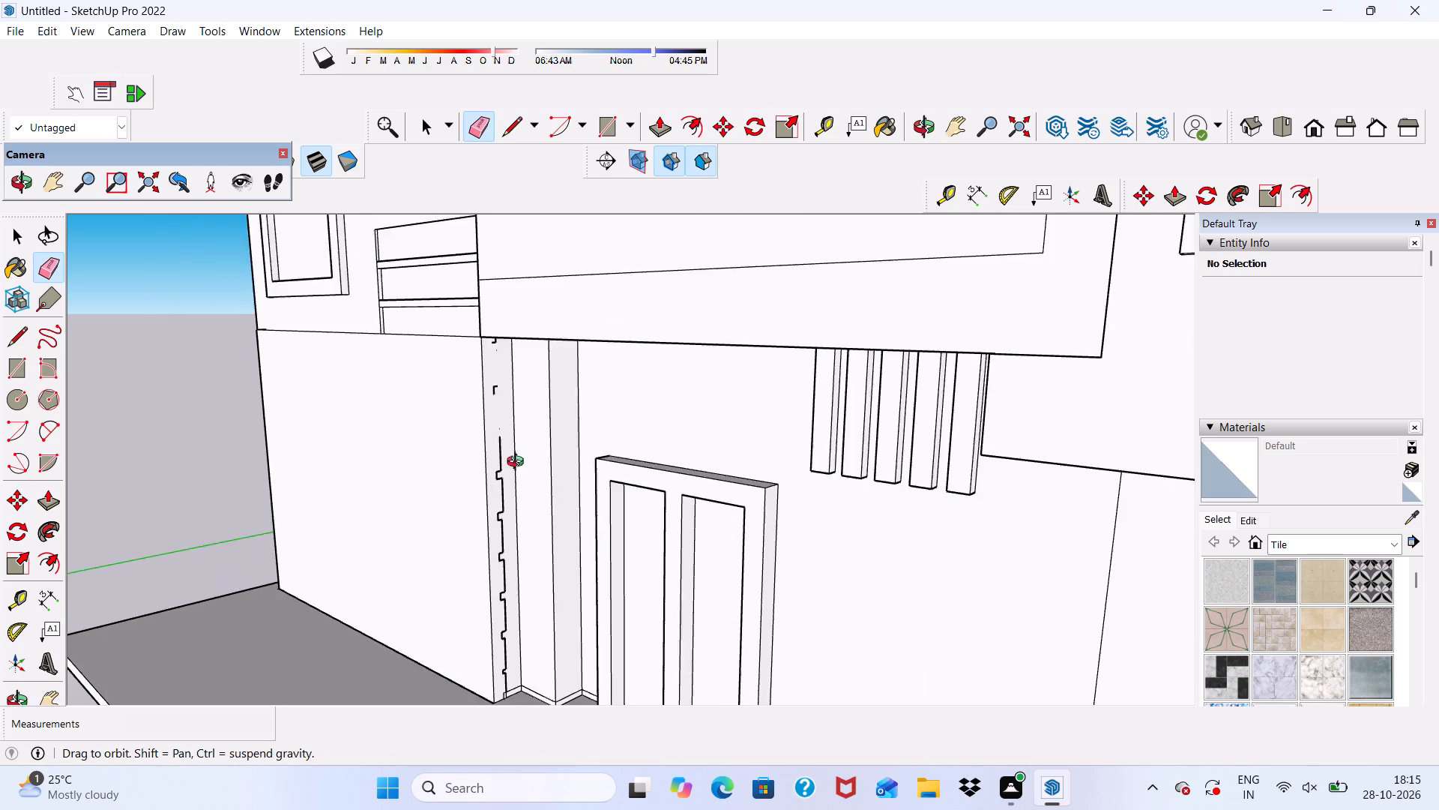
{"action": "middle_click_drag", "start_coordinate": [519, 463], "coordinate": [499, 434]}
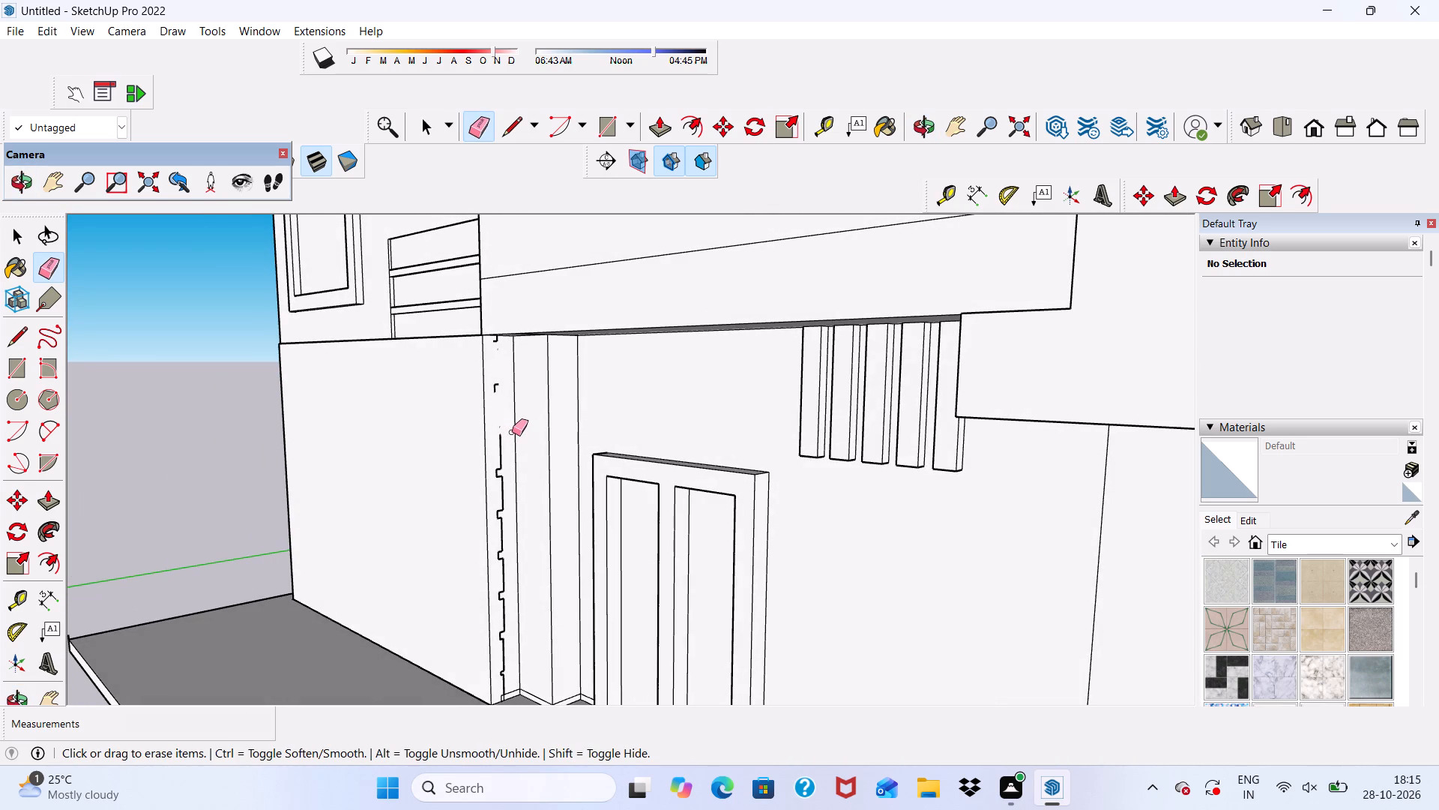
{"action": "key", "text": "space"}
{"action": "key", "text": "ctrl+z"}
Push the blank lower wall face beside the entrance recess inwards by 4 1/16" with Push/Pull.
{"action": "scroll", "coordinate": [492, 455], "scroll_direction": "up", "scroll_amount": 1}
{"action": "key", "text": "space"}
{"action": "left_click", "coordinate": [449, 464]}
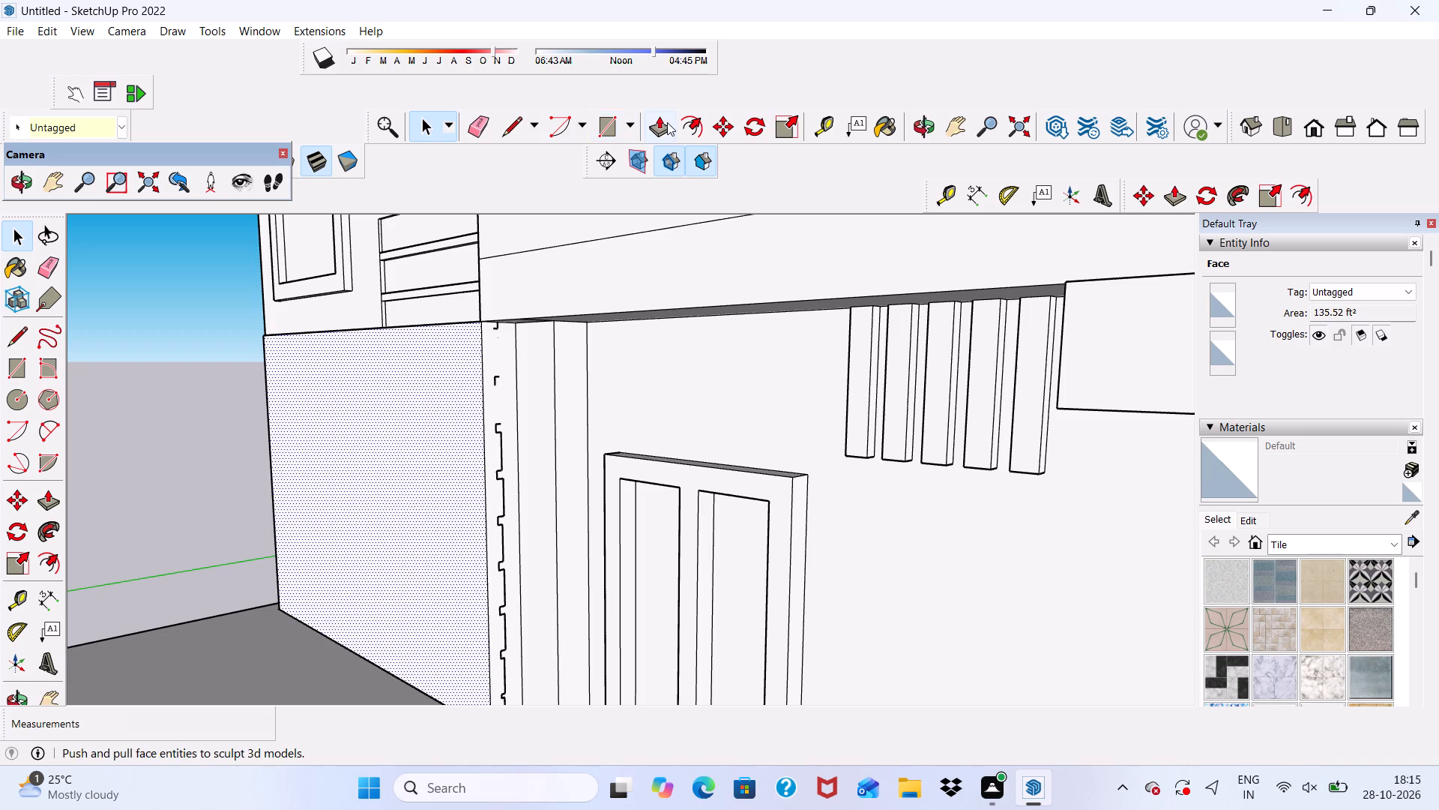
{"action": "left_click", "coordinate": [669, 122]}
{"action": "left_click_drag", "start_coordinate": [420, 386], "coordinate": [454, 385]}
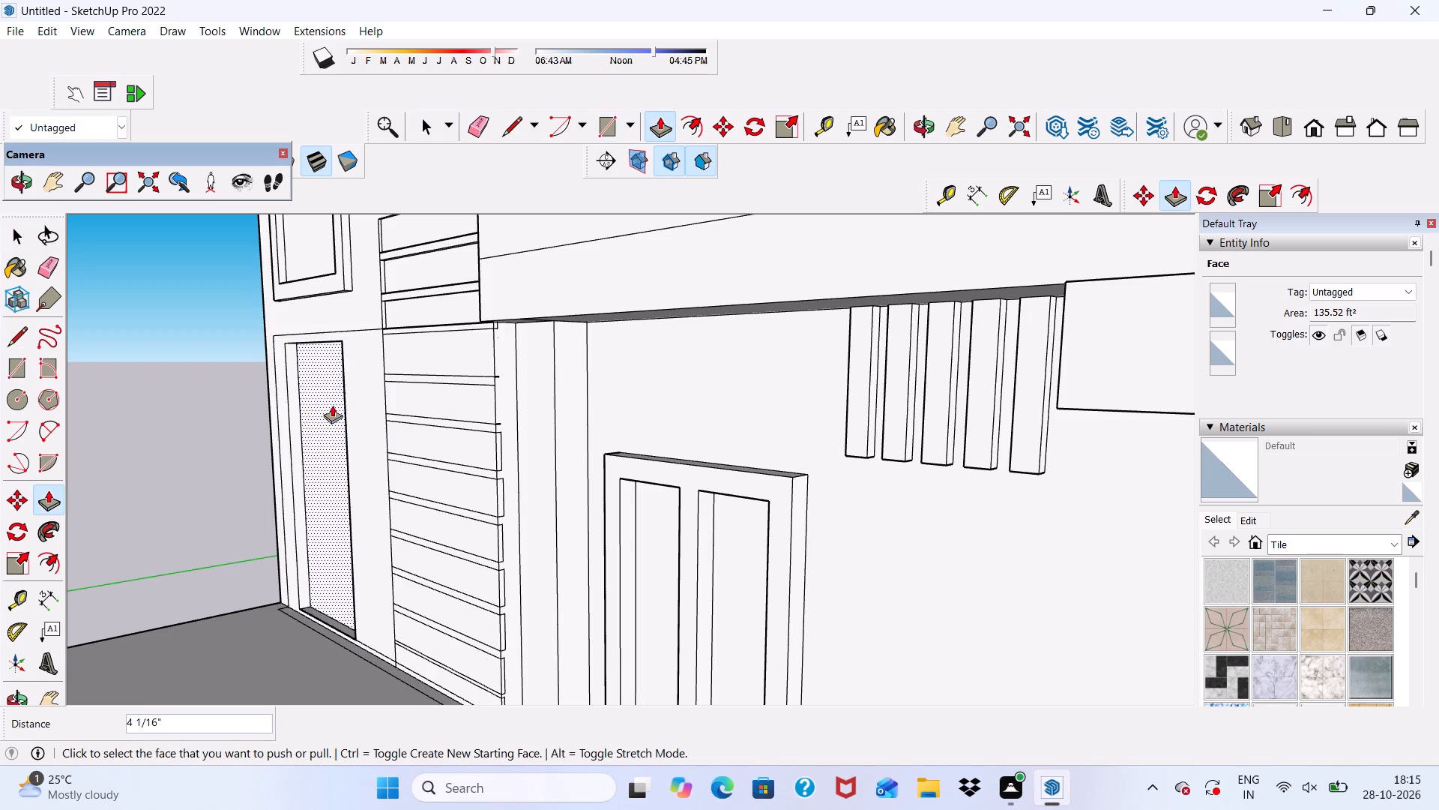
Erase the top and outer side lines of the former wall panel around the tall recessed opening at the facade's corner.
{"action": "middle_click_drag", "start_coordinate": [346, 405], "coordinate": [504, 456]}
{"action": "scroll", "coordinate": [566, 389], "scroll_direction": "down", "scroll_amount": 4}
{"action": "middle_click_drag", "start_coordinate": [575, 417], "coordinate": [516, 334]}
{"action": "scroll", "coordinate": [515, 325], "scroll_direction": "up", "scroll_amount": 1}
{"action": "scroll", "coordinate": [529, 329], "scroll_direction": "down", "scroll_amount": 5}
{"action": "middle_click_drag", "start_coordinate": [549, 514], "coordinate": [573, 544]}
{"action": "scroll", "coordinate": [409, 453], "scroll_direction": "up", "scroll_amount": 7}
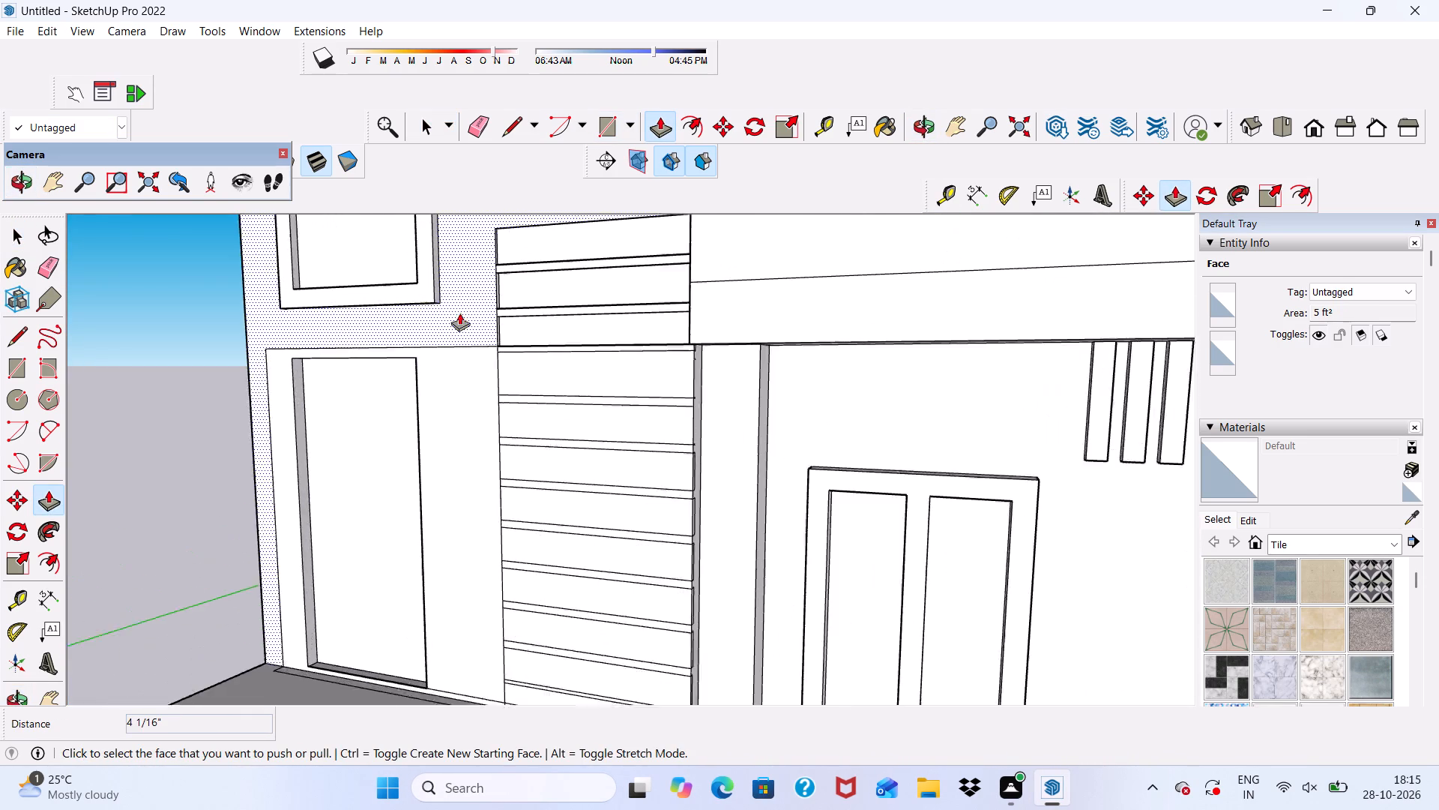
{"action": "scroll", "coordinate": [459, 313], "scroll_direction": "up", "scroll_amount": 1}
{"action": "middle_click_drag", "start_coordinate": [493, 347], "coordinate": [446, 398]}
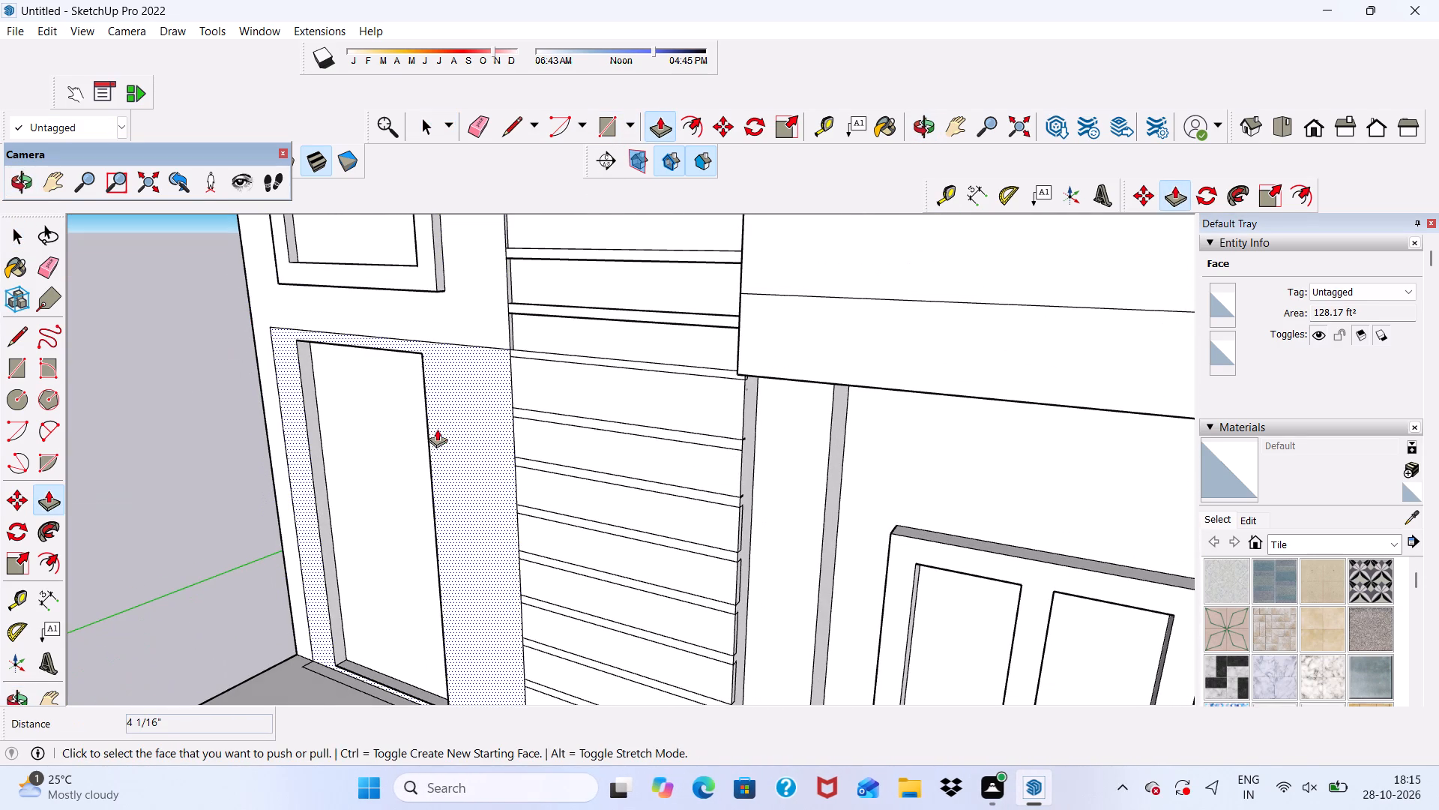
{"action": "key", "text": "space"}
{"action": "left_click", "coordinate": [179, 449]}
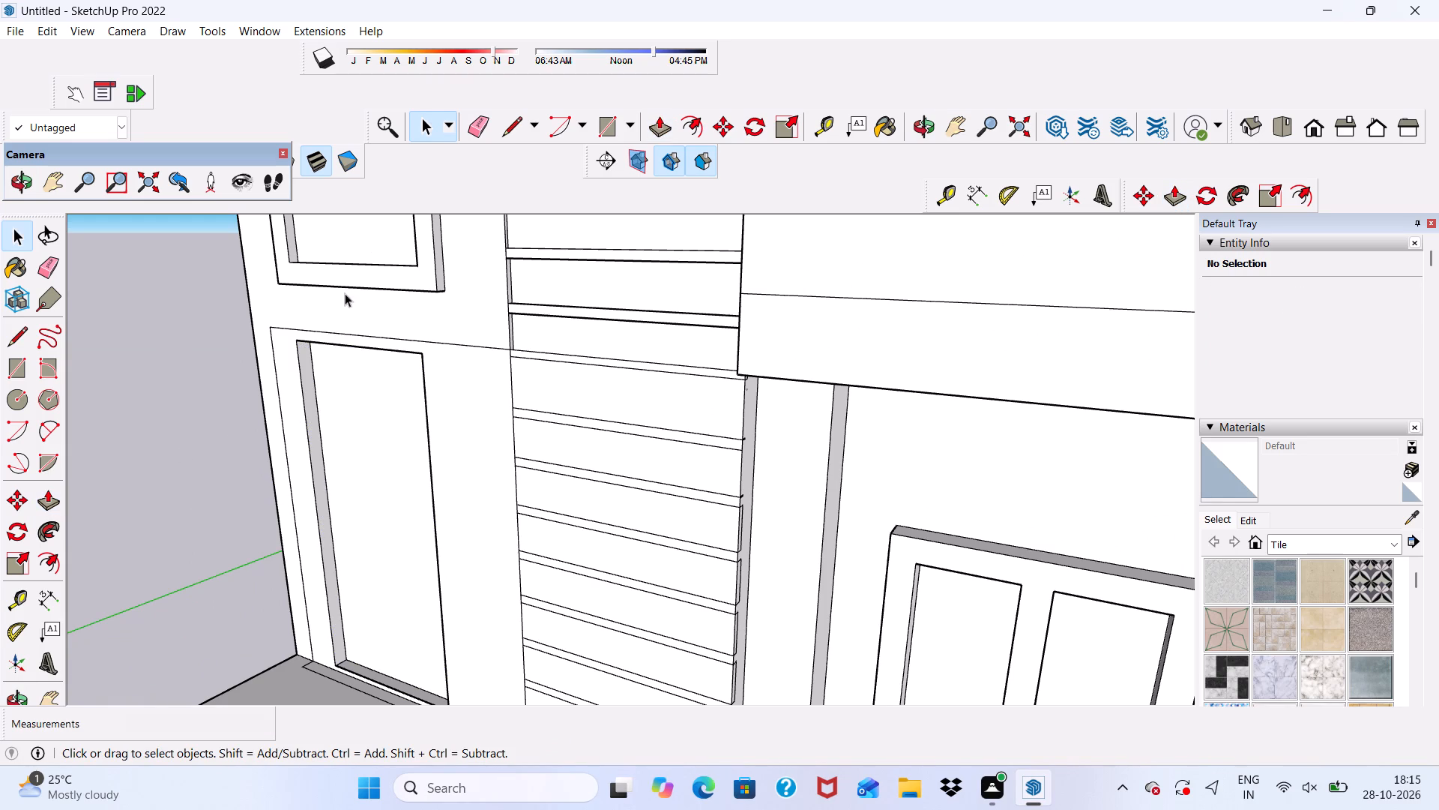
{"action": "left_click", "coordinate": [477, 127]}
{"action": "scroll", "coordinate": [465, 261], "scroll_direction": "down", "scroll_amount": 5}
{"action": "scroll", "coordinate": [515, 370], "scroll_direction": "up", "scroll_amount": 4}
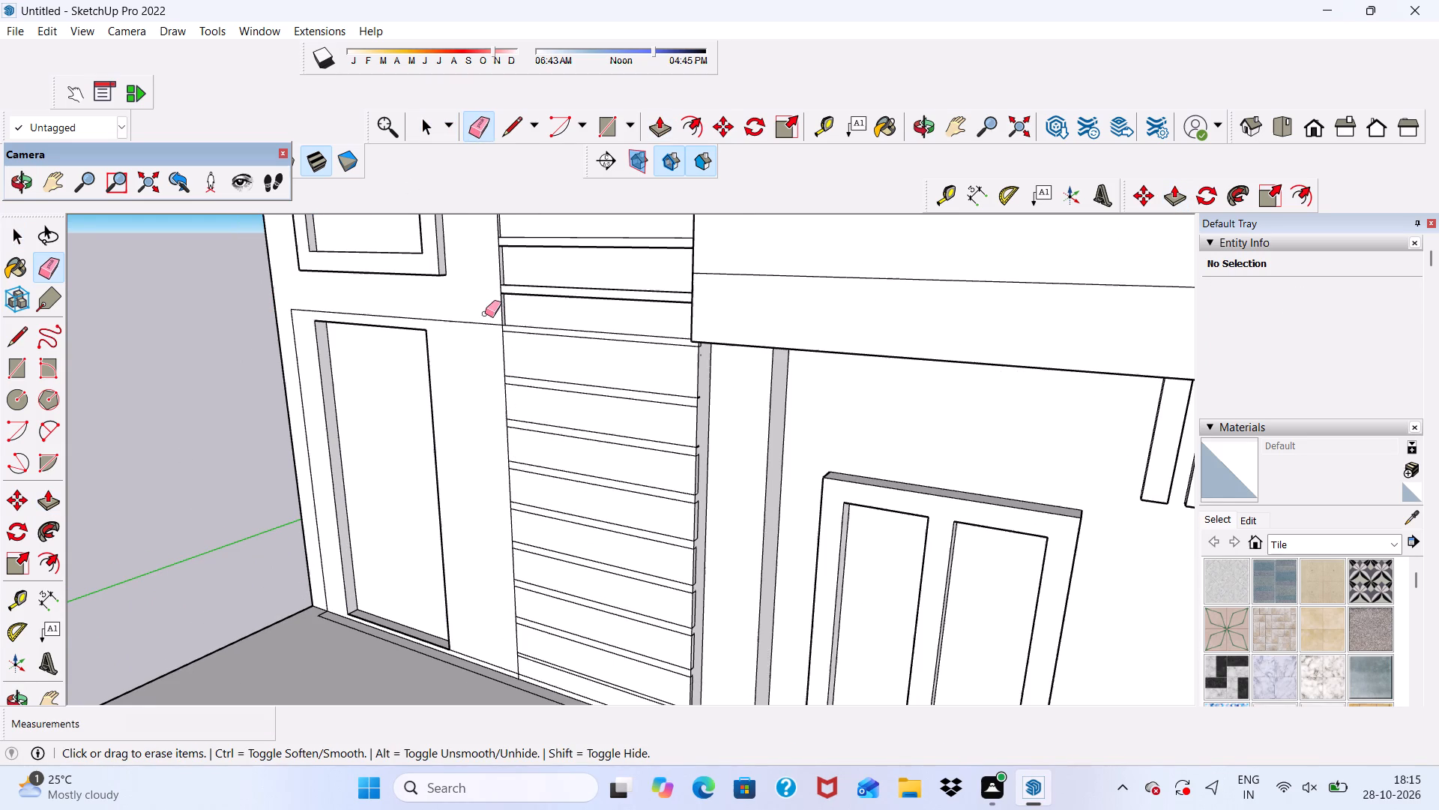
{"action": "left_click_drag", "start_coordinate": [453, 301], "coordinate": [450, 335]}
{"action": "scroll", "coordinate": [313, 333], "scroll_direction": "up", "scroll_amount": 2}
{"action": "left_click_drag", "start_coordinate": [280, 302], "coordinate": [276, 322]}
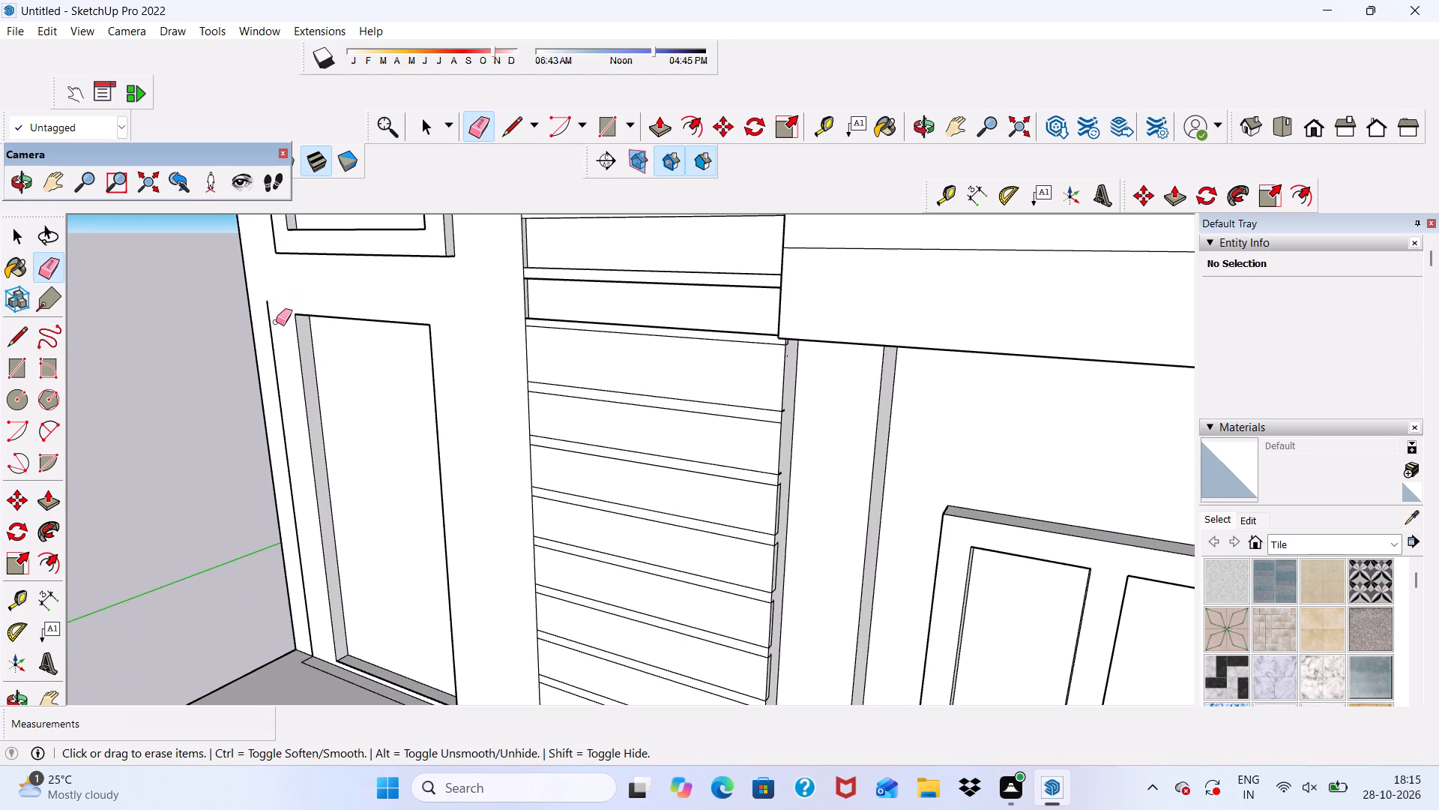
{"action": "left_click_drag", "start_coordinate": [276, 322], "coordinate": [268, 350]}
Erase the leftover panel outline on the porch floor along the foot of the wall, including its short end edge.
{"action": "scroll", "coordinate": [273, 307], "scroll_direction": "down", "scroll_amount": 5}
{"action": "scroll", "coordinate": [343, 534], "scroll_direction": "up", "scroll_amount": 4}
{"action": "scroll", "coordinate": [346, 624], "scroll_direction": "up", "scroll_amount": 3}
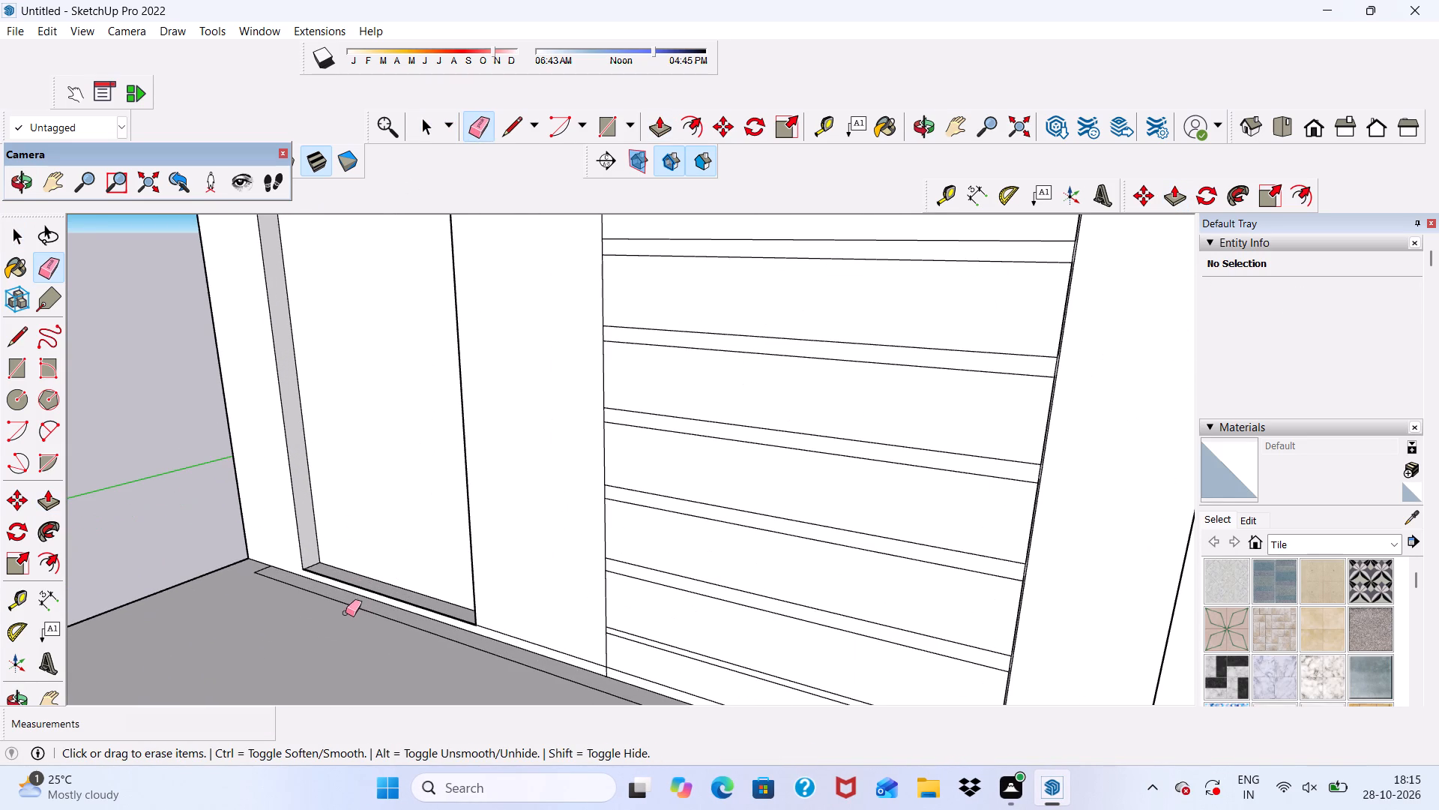
{"action": "left_click_drag", "start_coordinate": [346, 610], "coordinate": [353, 607]}
{"action": "scroll", "coordinate": [298, 583], "scroll_direction": "up", "scroll_amount": 4}
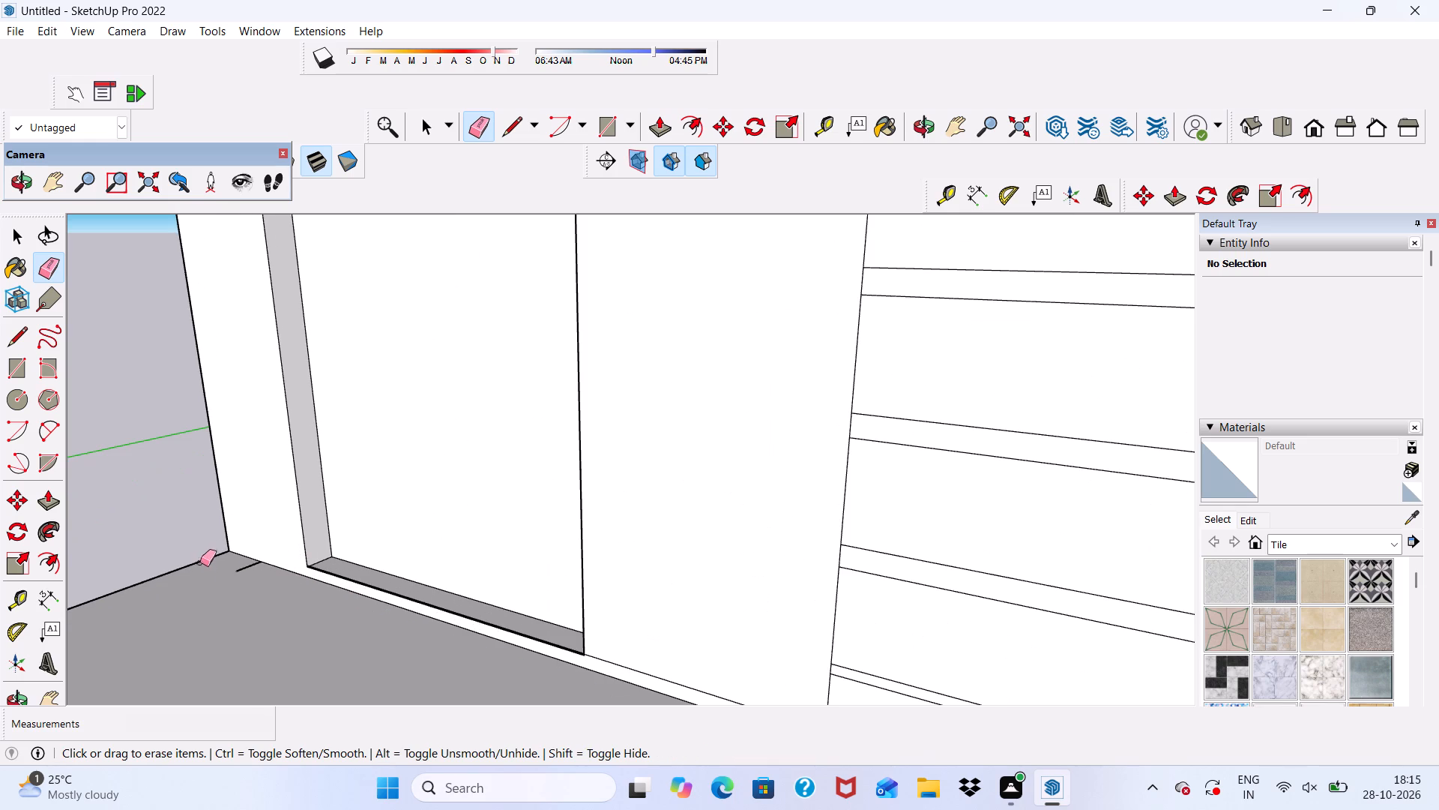
{"action": "left_click_drag", "start_coordinate": [240, 563], "coordinate": [262, 598]}
{"action": "middle_click_drag", "start_coordinate": [377, 567], "coordinate": [370, 679]}
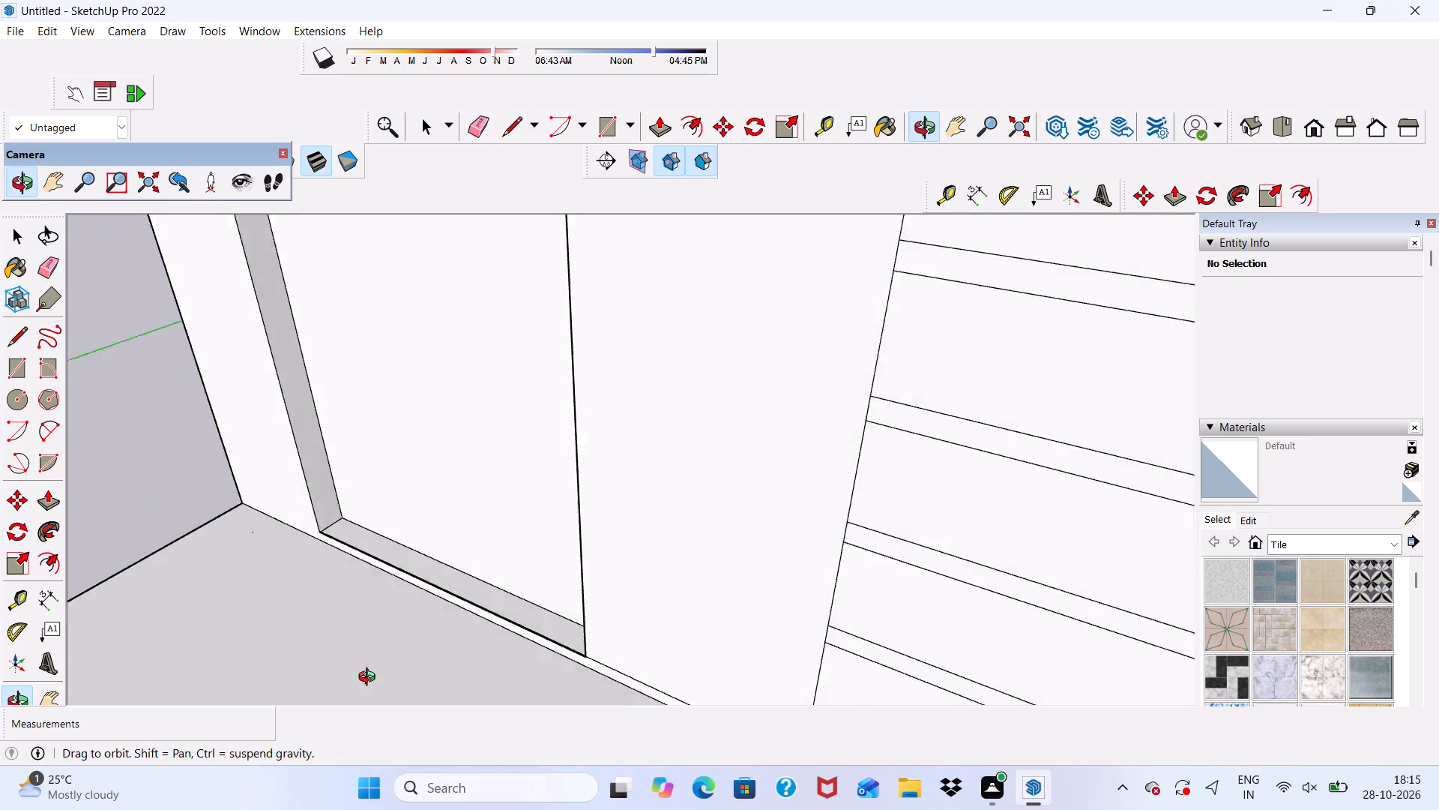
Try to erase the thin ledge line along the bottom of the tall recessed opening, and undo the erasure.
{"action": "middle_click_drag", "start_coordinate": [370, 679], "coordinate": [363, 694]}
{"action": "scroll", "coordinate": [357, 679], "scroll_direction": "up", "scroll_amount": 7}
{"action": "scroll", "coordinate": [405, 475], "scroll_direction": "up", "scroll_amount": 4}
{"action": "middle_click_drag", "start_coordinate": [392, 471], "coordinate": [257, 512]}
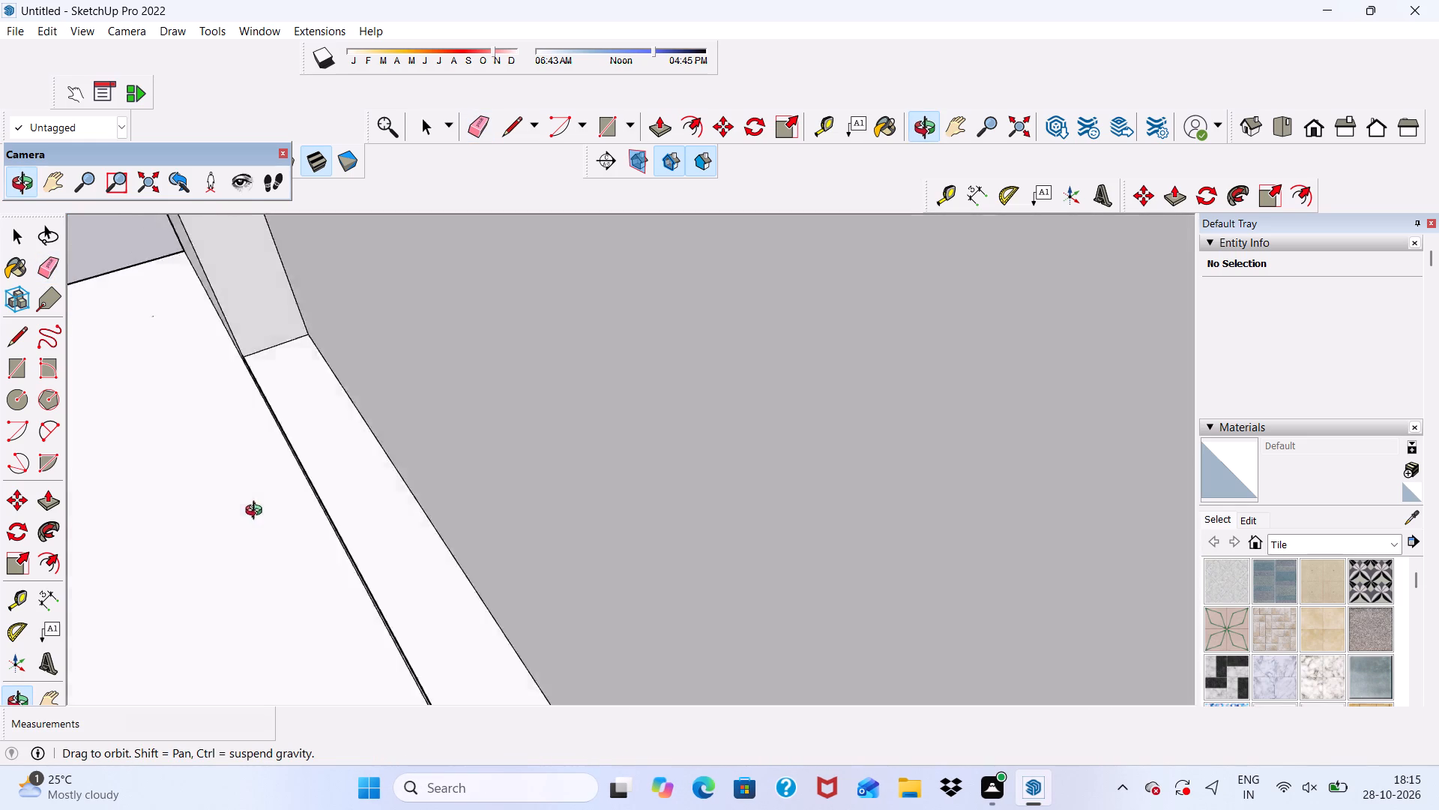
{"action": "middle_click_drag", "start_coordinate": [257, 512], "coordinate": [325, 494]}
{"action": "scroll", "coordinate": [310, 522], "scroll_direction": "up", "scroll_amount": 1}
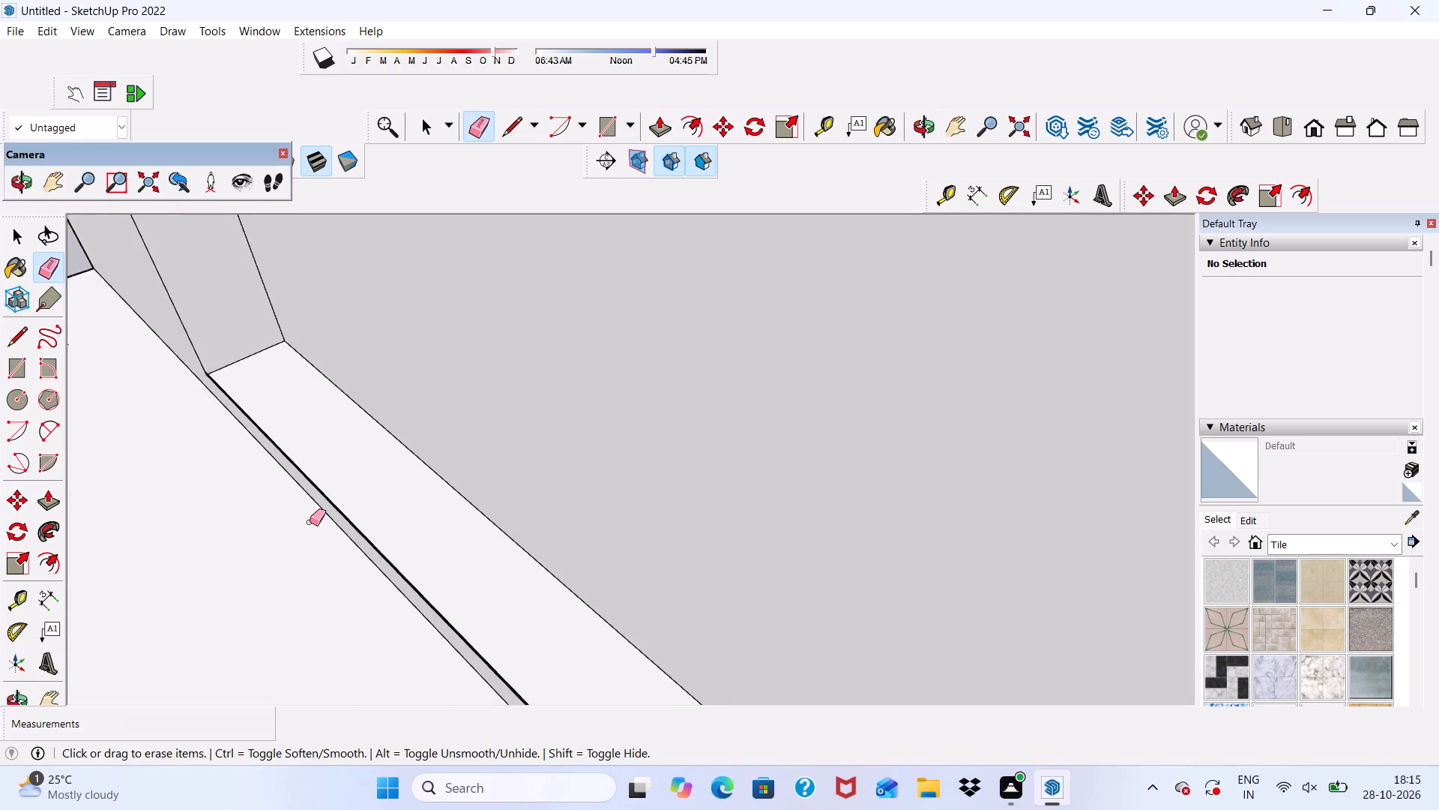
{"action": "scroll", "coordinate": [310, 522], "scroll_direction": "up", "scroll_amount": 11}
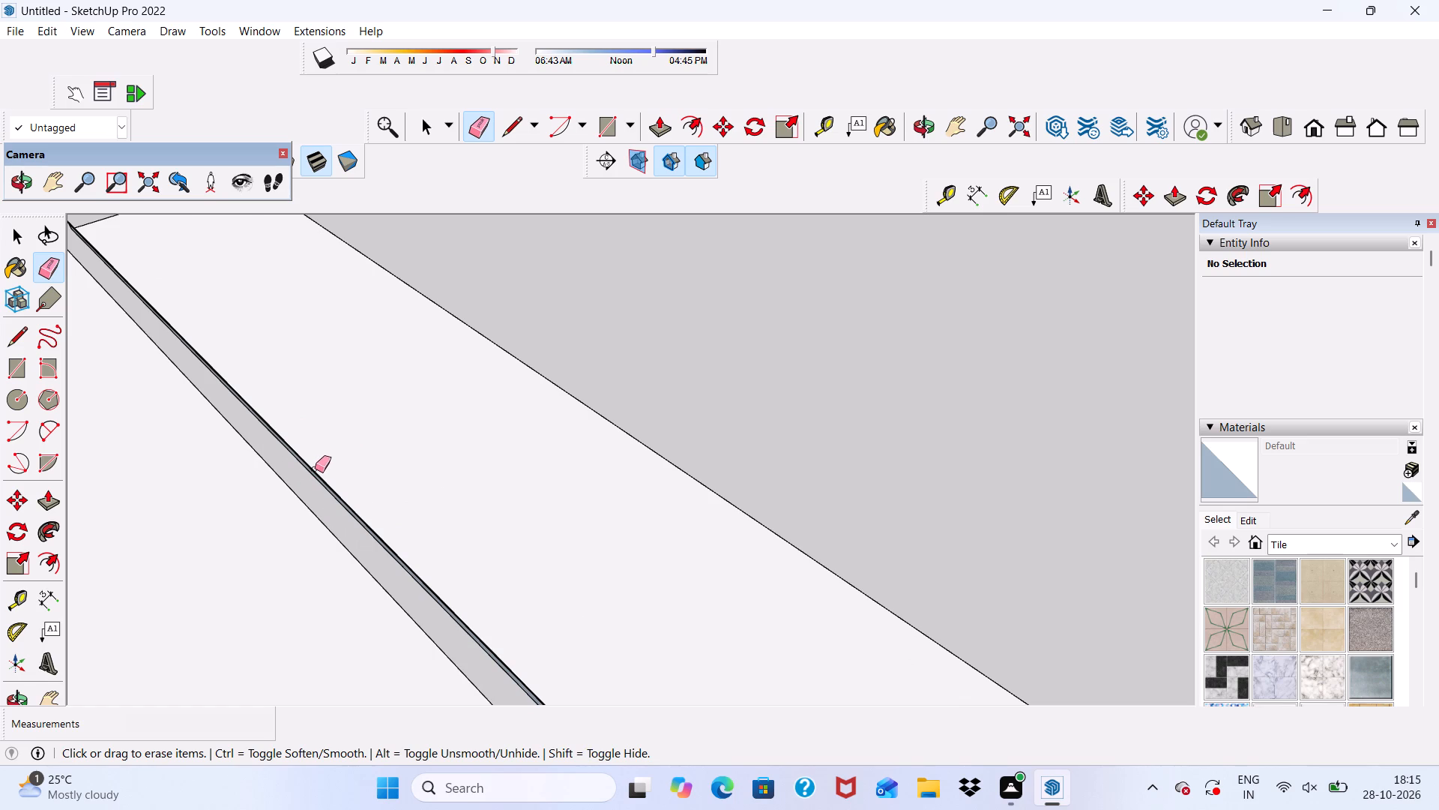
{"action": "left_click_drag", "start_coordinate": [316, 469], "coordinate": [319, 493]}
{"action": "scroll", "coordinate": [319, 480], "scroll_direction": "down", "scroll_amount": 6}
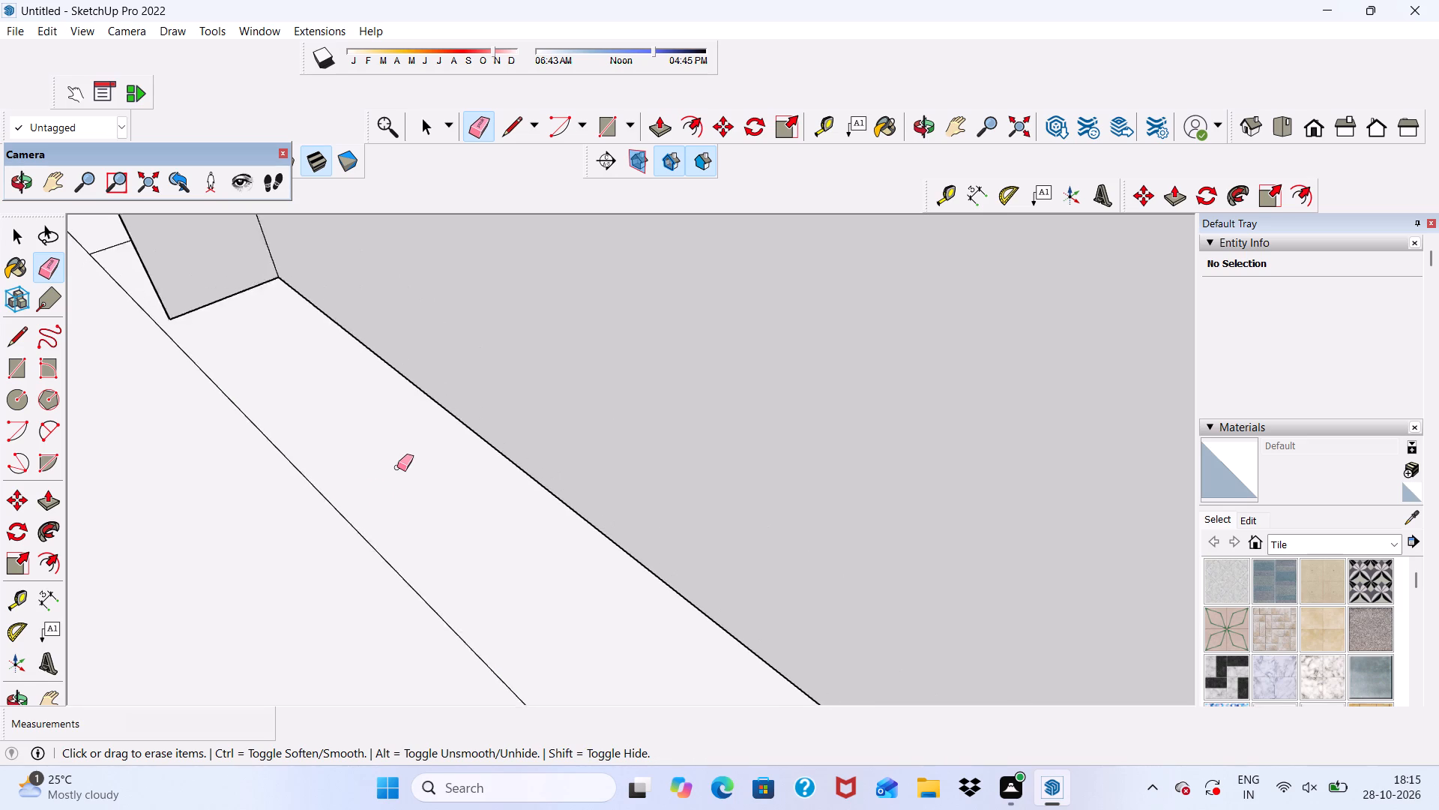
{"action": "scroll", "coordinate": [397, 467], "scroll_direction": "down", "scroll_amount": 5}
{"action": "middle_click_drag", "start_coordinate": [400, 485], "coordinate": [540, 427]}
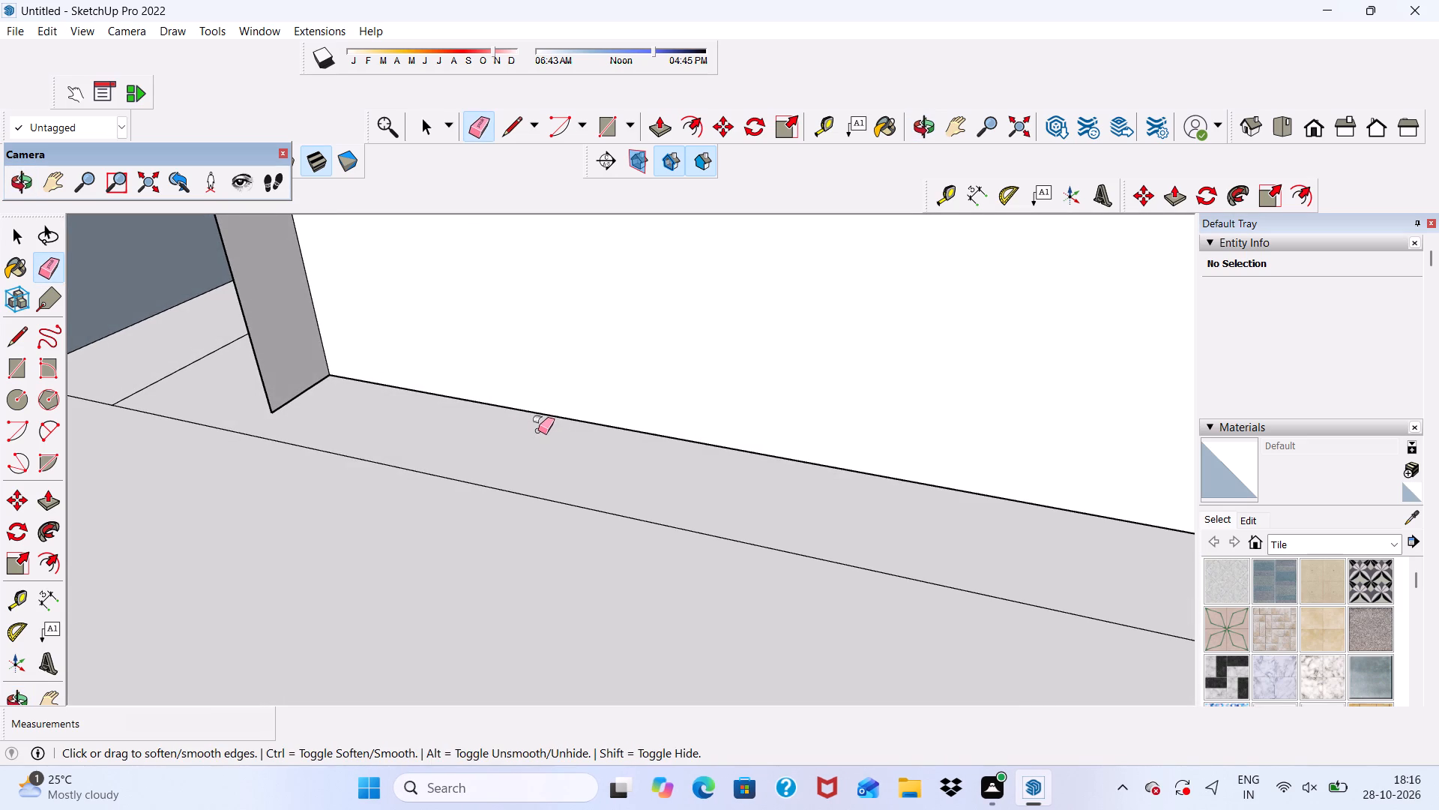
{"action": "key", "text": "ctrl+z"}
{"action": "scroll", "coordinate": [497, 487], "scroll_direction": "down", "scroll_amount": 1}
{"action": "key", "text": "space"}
Push the narrow wall strip below the tall recessed opening by about 3/16" with Push/Pull, flush with the opening's bottom edge.
{"action": "scroll", "coordinate": [454, 469], "scroll_direction": "up", "scroll_amount": 3}
{"action": "middle_click_drag", "start_coordinate": [453, 458], "coordinate": [438, 577]}
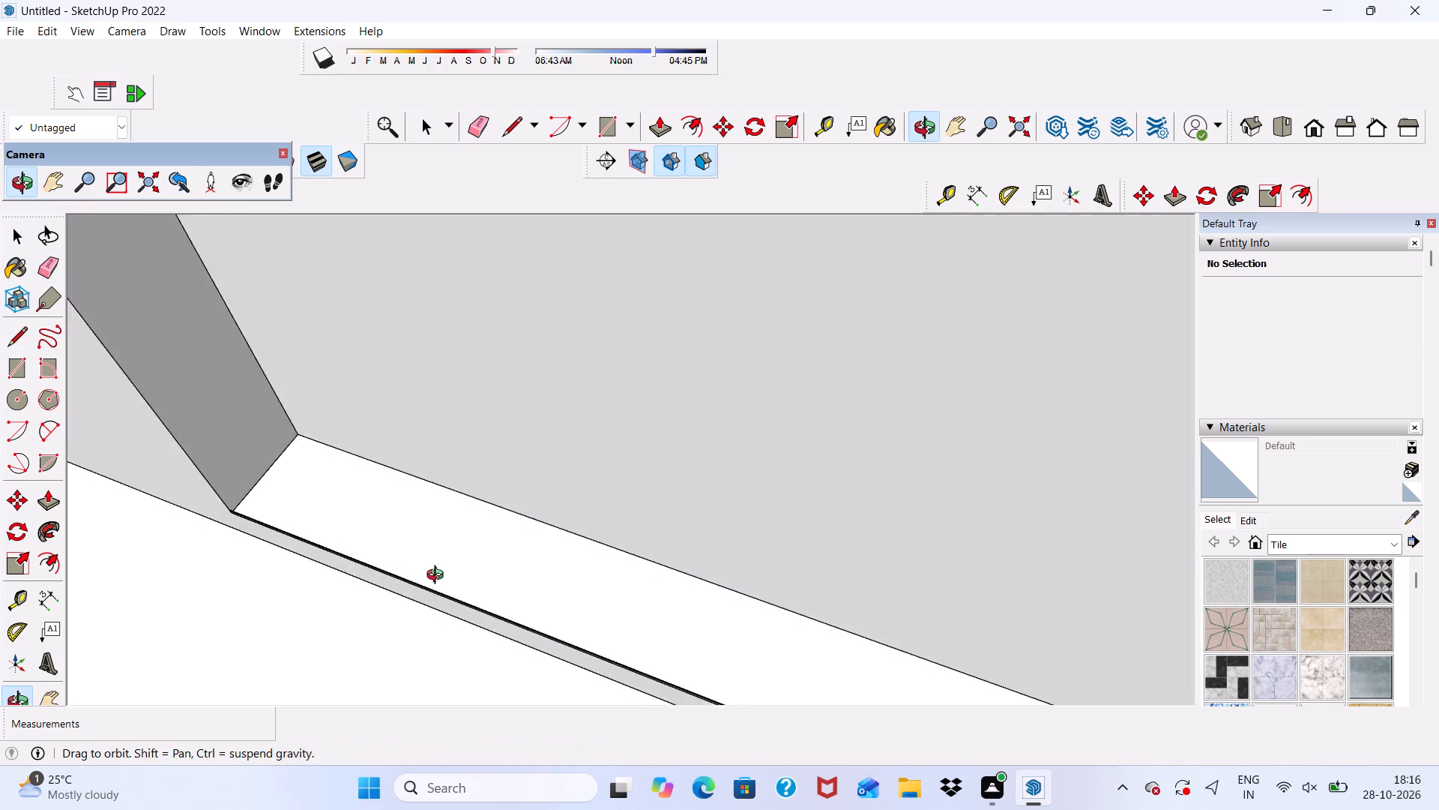
{"action": "middle_click_drag", "start_coordinate": [438, 577], "coordinate": [435, 380]}
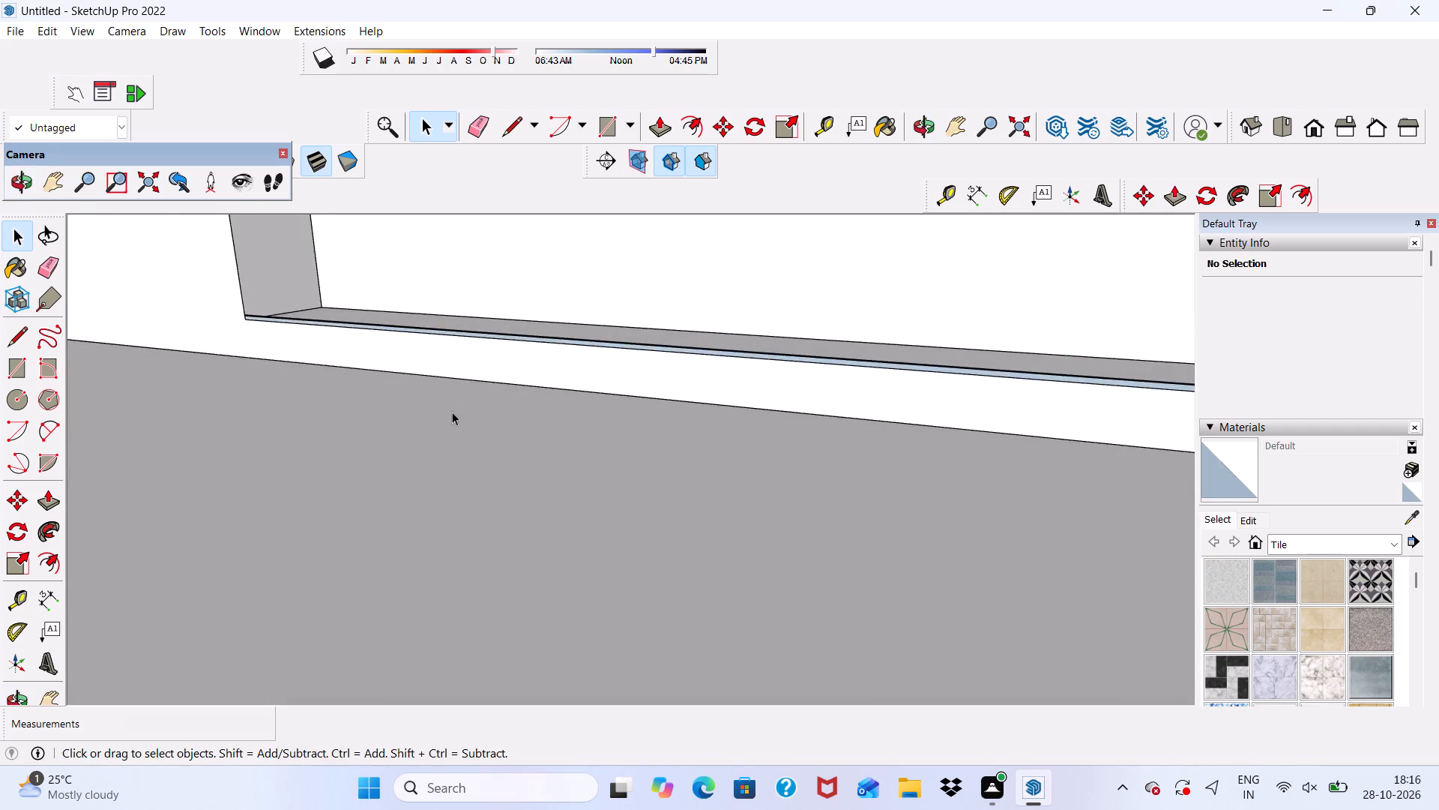
{"action": "scroll", "coordinate": [449, 413], "scroll_direction": "up", "scroll_amount": 4}
{"action": "scroll", "coordinate": [268, 311], "scroll_direction": "up", "scroll_amount": 15}
{"action": "scroll", "coordinate": [447, 312], "scroll_direction": "down", "scroll_amount": 2}
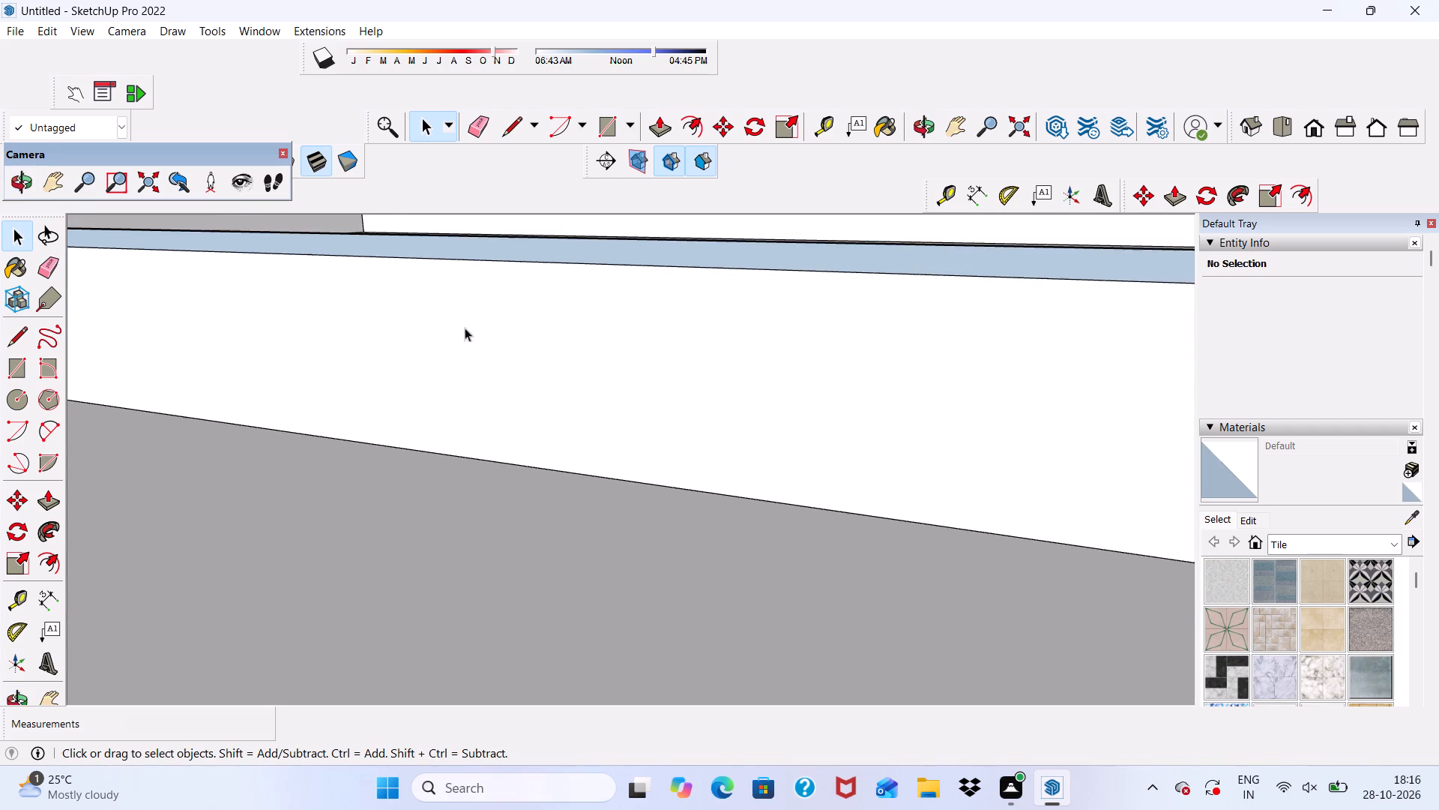
{"action": "middle_click_drag", "start_coordinate": [510, 367], "coordinate": [208, 388]}
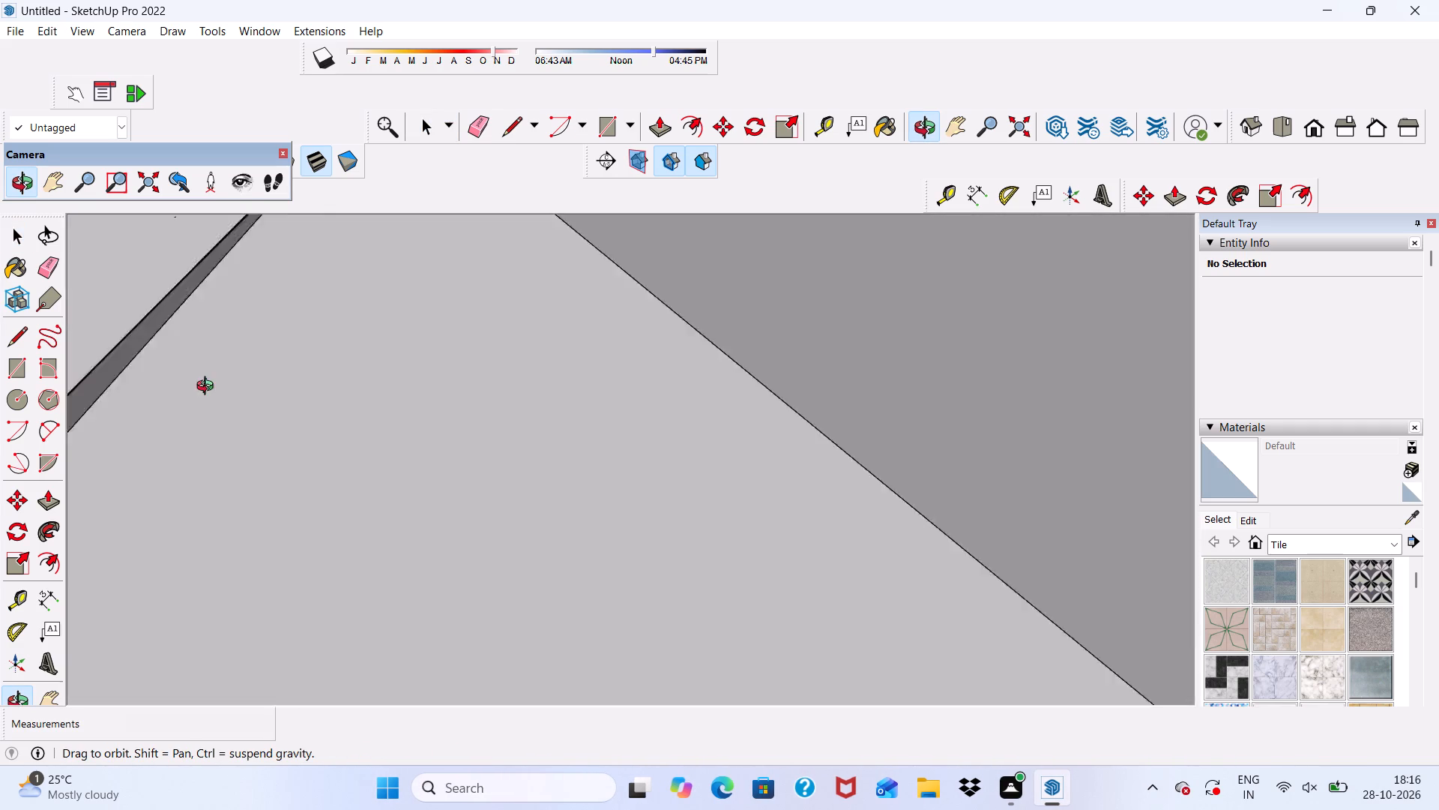
{"action": "middle_click_drag", "start_coordinate": [208, 388], "coordinate": [265, 411]}
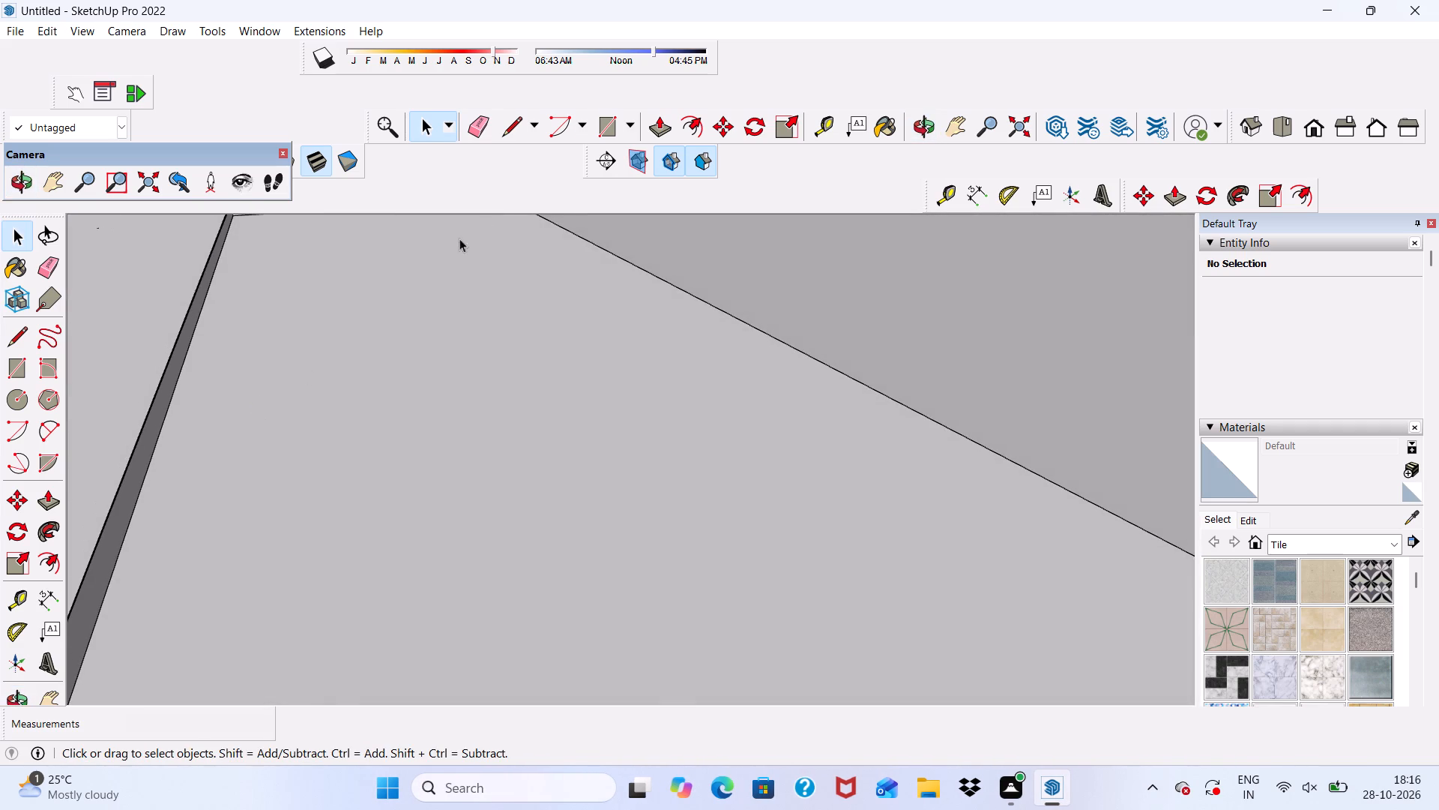
{"action": "left_click", "coordinate": [675, 125]}
{"action": "scroll", "coordinate": [157, 518], "scroll_direction": "up", "scroll_amount": 2}
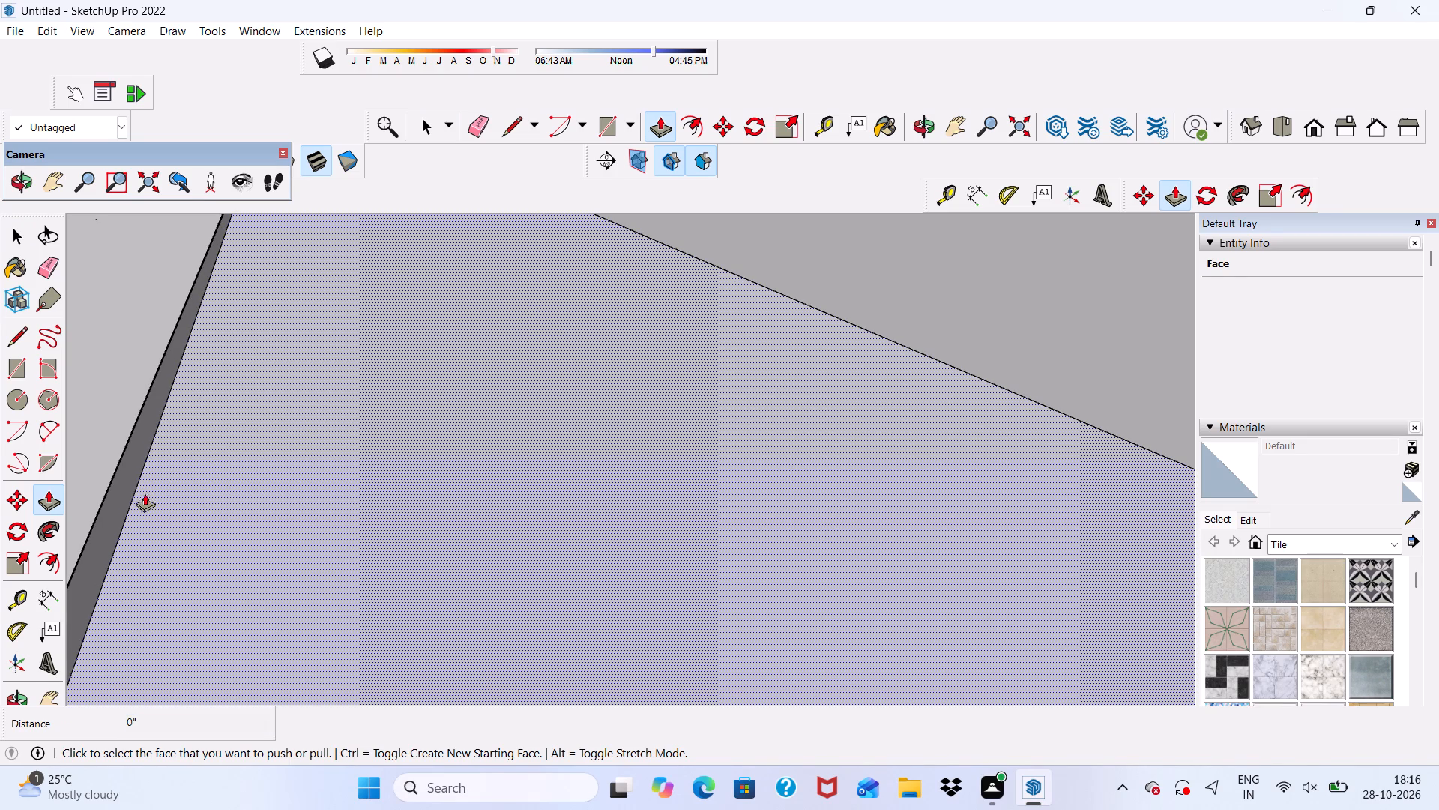
{"action": "left_click", "coordinate": [156, 482]}
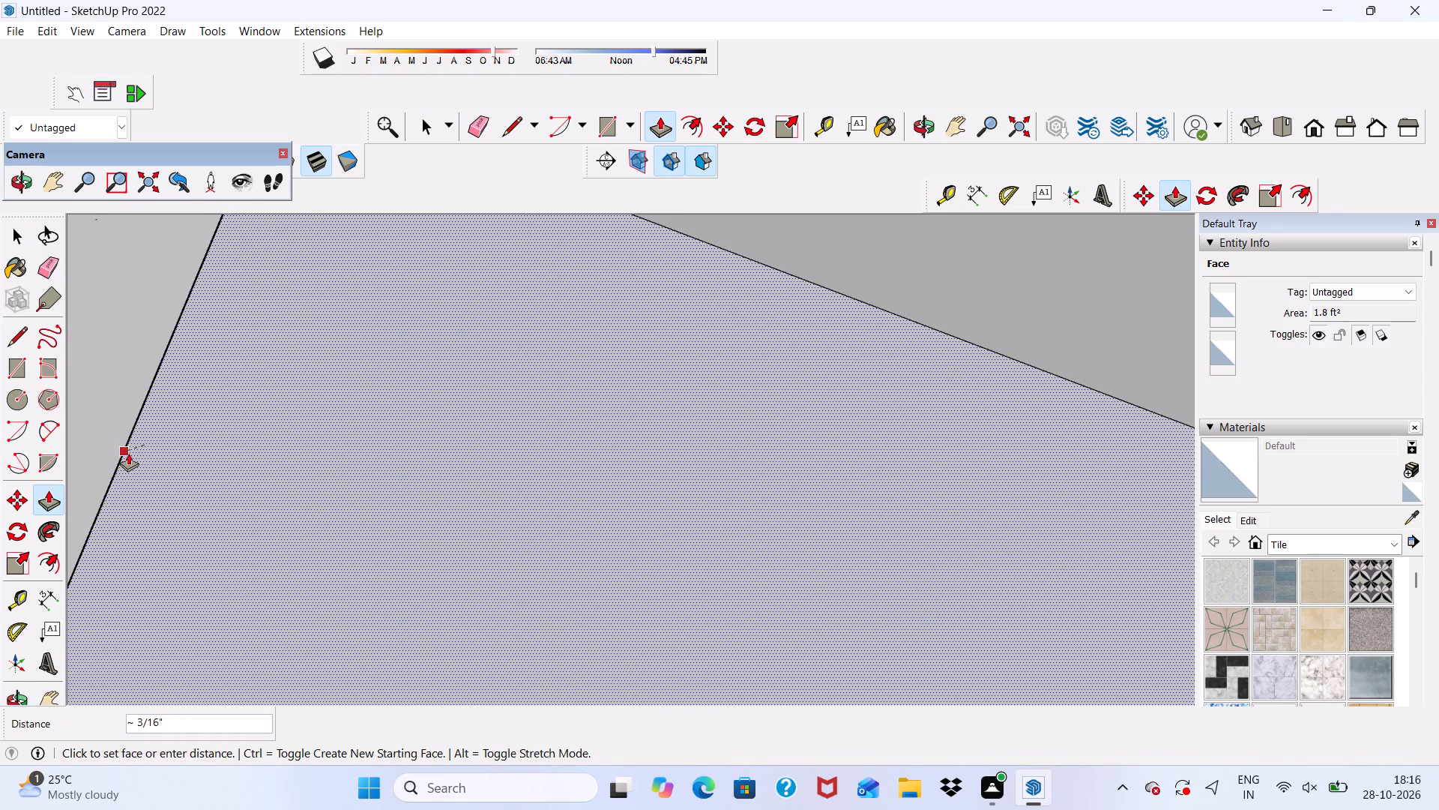
{"action": "left_click", "coordinate": [128, 453]}
{"action": "scroll", "coordinate": [129, 454], "scroll_direction": "down", "scroll_amount": 12}
{"action": "middle_click_drag", "start_coordinate": [703, 397], "coordinate": [972, 297]}
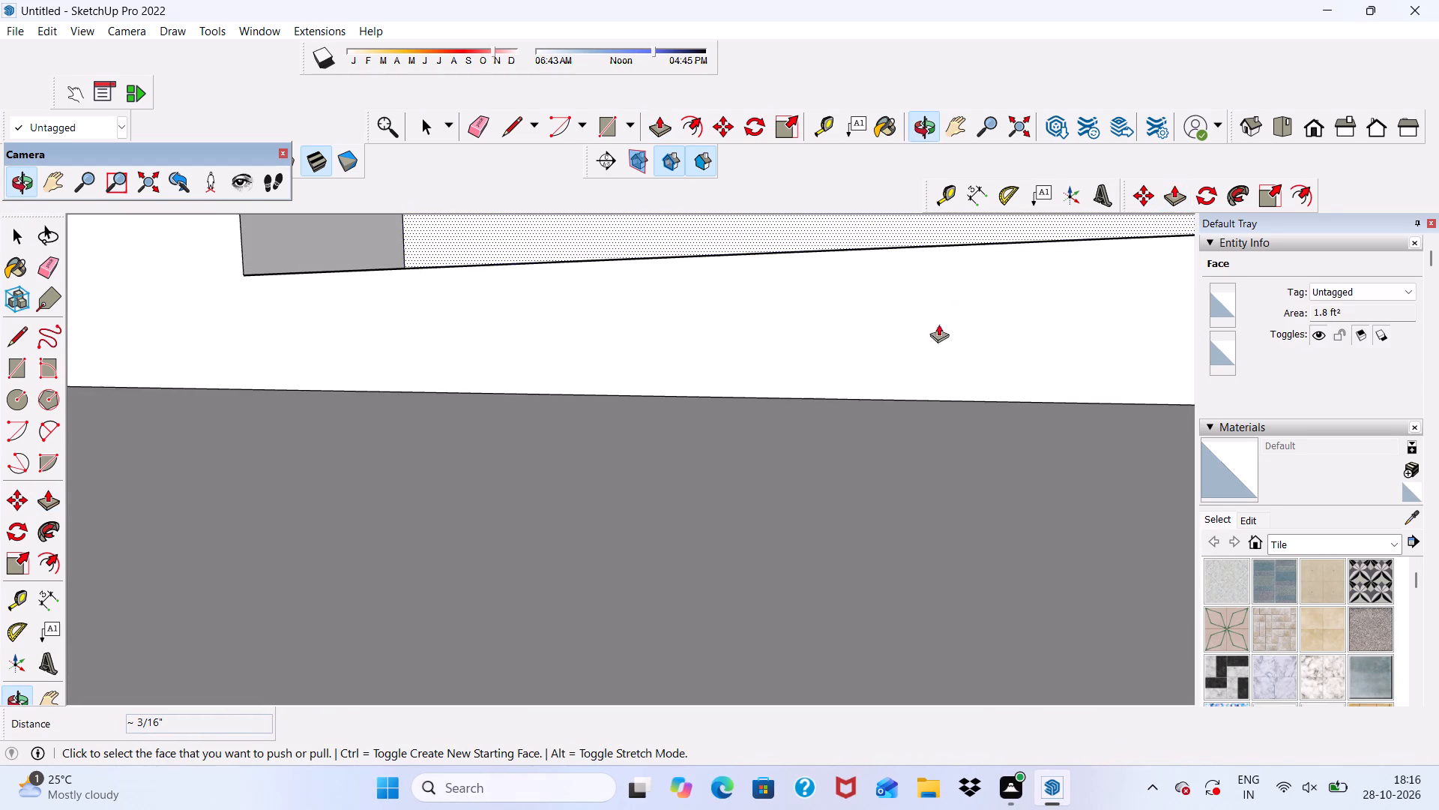
{"action": "scroll", "coordinate": [398, 430], "scroll_direction": "down", "scroll_amount": 16}
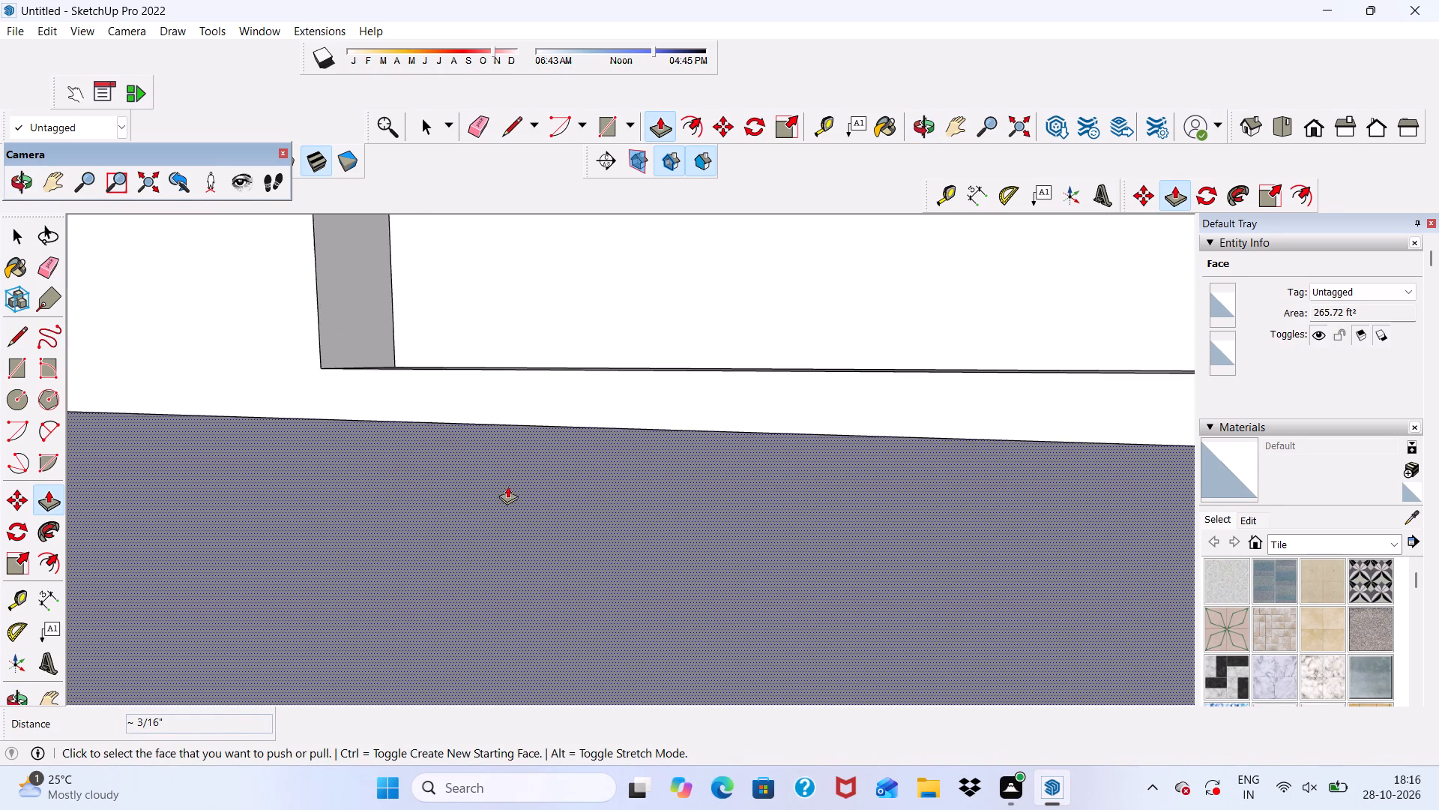
{"action": "scroll", "coordinate": [513, 469], "scroll_direction": "down", "scroll_amount": 4}
{"action": "scroll", "coordinate": [515, 465], "scroll_direction": "up", "scroll_amount": 1}
{"action": "key", "text": "space"}
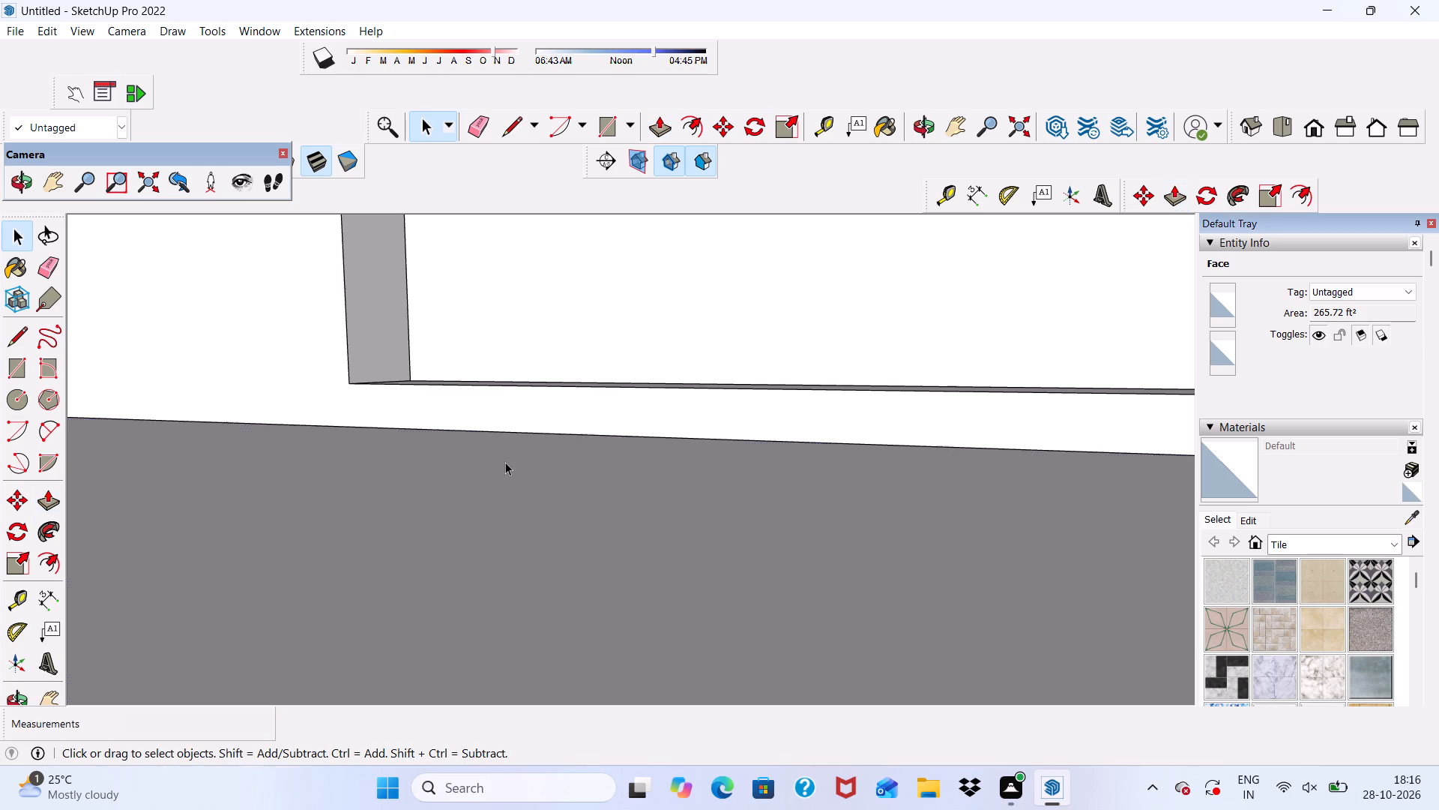
Erase the leftover line along the foot of the wall between the recessed opening and the grooved boards.
{"action": "scroll", "coordinate": [505, 462], "scroll_direction": "down", "scroll_amount": 13}
{"action": "middle_click_drag", "start_coordinate": [460, 512], "coordinate": [644, 546]}
{"action": "scroll", "coordinate": [640, 488], "scroll_direction": "up", "scroll_amount": 1}
{"action": "scroll", "coordinate": [471, 494], "scroll_direction": "down", "scroll_amount": 4}
{"action": "left_click", "coordinate": [478, 125]}
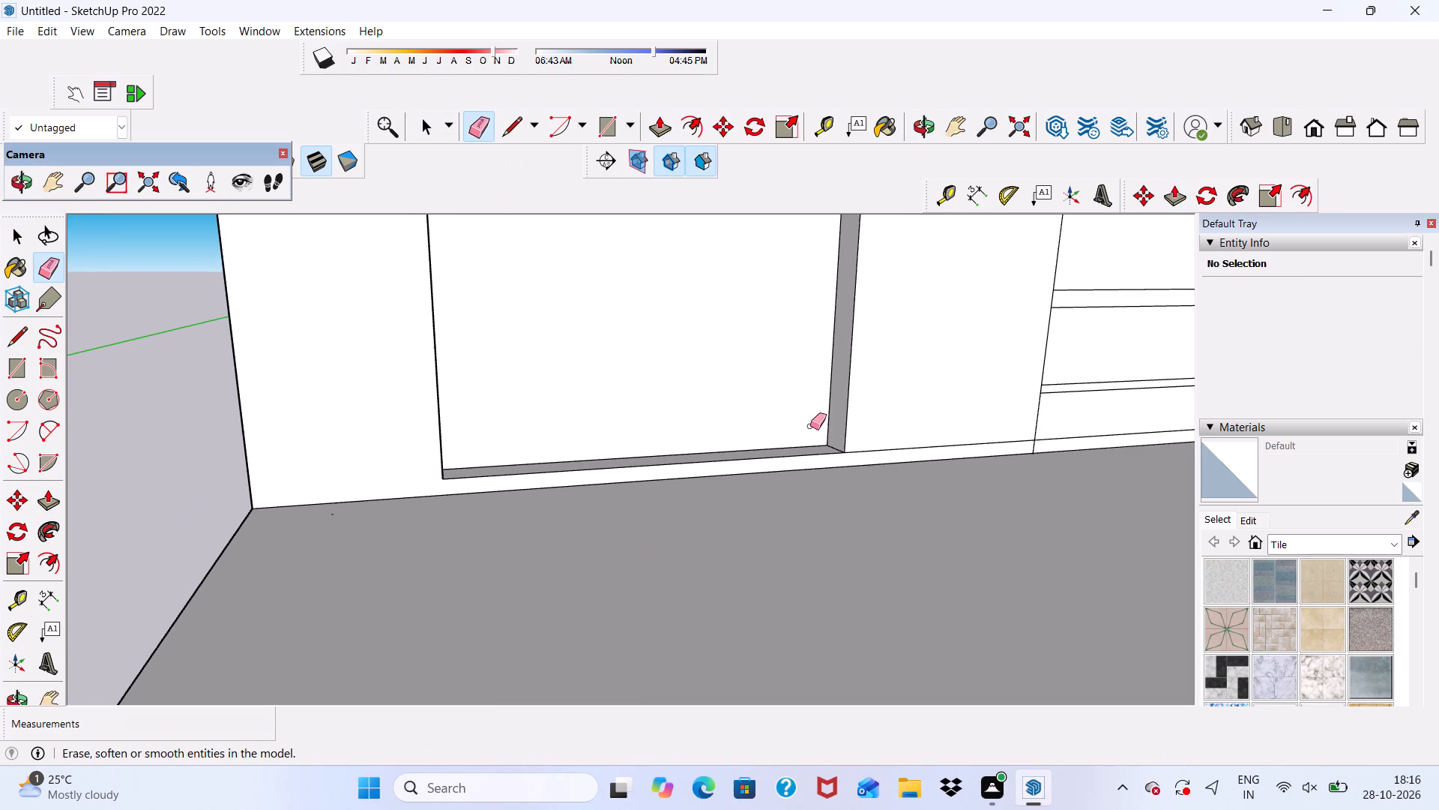
{"action": "left_click_drag", "start_coordinate": [908, 431], "coordinate": [908, 451]}
{"action": "scroll", "coordinate": [763, 442], "scroll_direction": "down", "scroll_amount": 4}
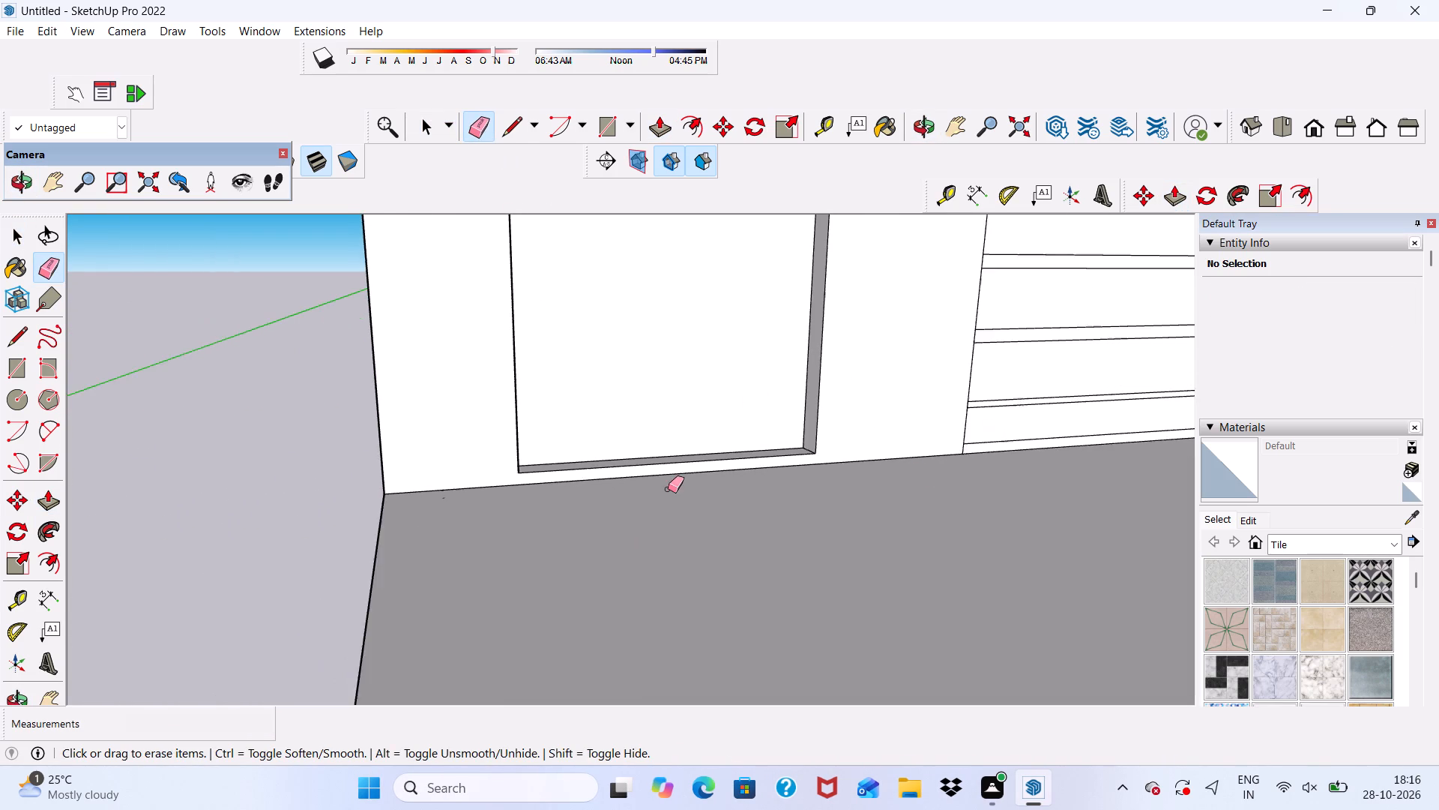
Erase the stray short line on the porch floor at the outer bottom corner of the grooved board wall.
{"action": "scroll", "coordinate": [410, 527], "scroll_direction": "down", "scroll_amount": 5}
{"action": "scroll", "coordinate": [468, 571], "scroll_direction": "down", "scroll_amount": 1}
{"action": "scroll", "coordinate": [767, 494], "scroll_direction": "up", "scroll_amount": 8}
{"action": "scroll", "coordinate": [898, 451], "scroll_direction": "down", "scroll_amount": 1}
{"action": "middle_click_drag", "start_coordinate": [897, 460], "coordinate": [650, 504]}
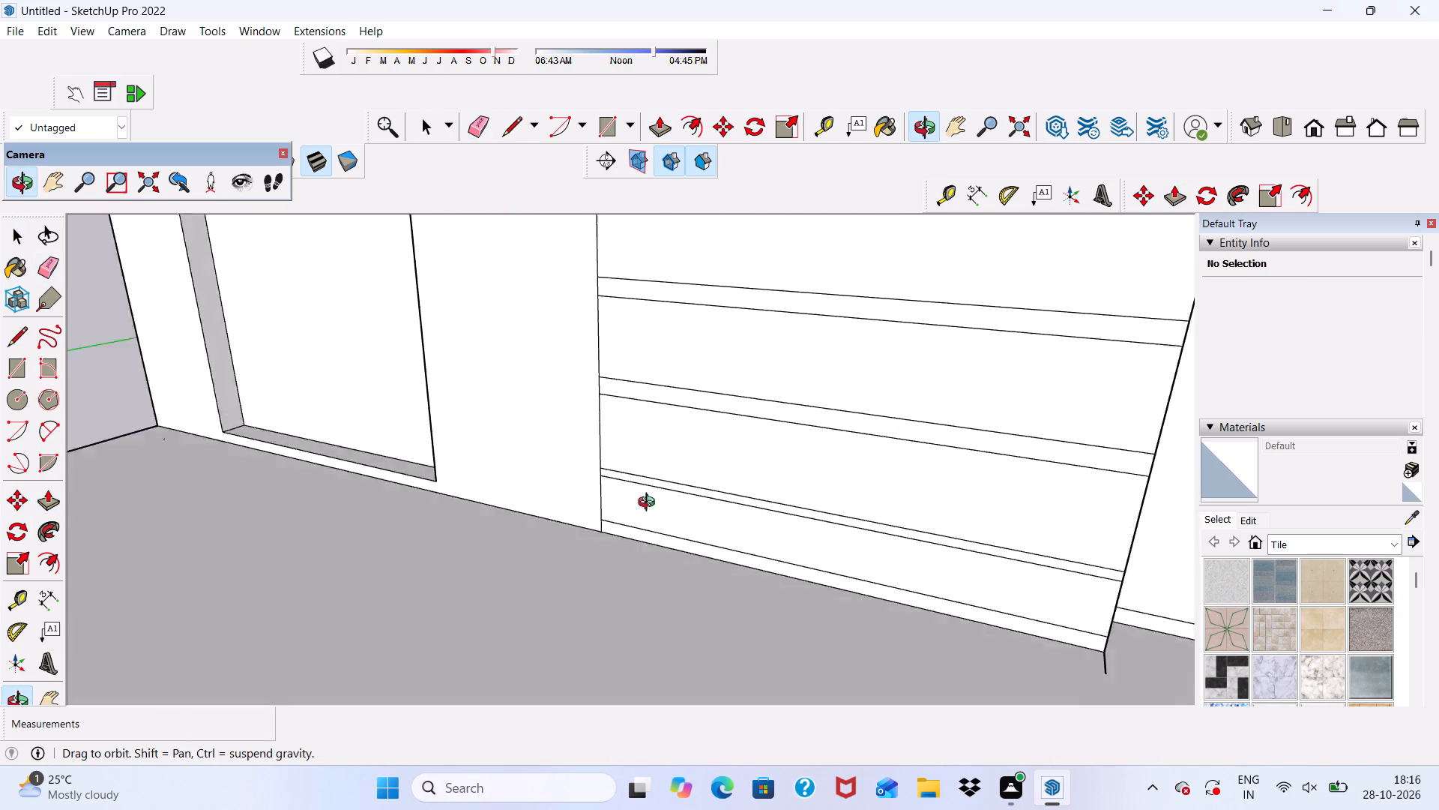
{"action": "middle_click_drag", "start_coordinate": [650, 504], "coordinate": [492, 564]}
{"action": "scroll", "coordinate": [772, 475], "scroll_direction": "up", "scroll_amount": 1}
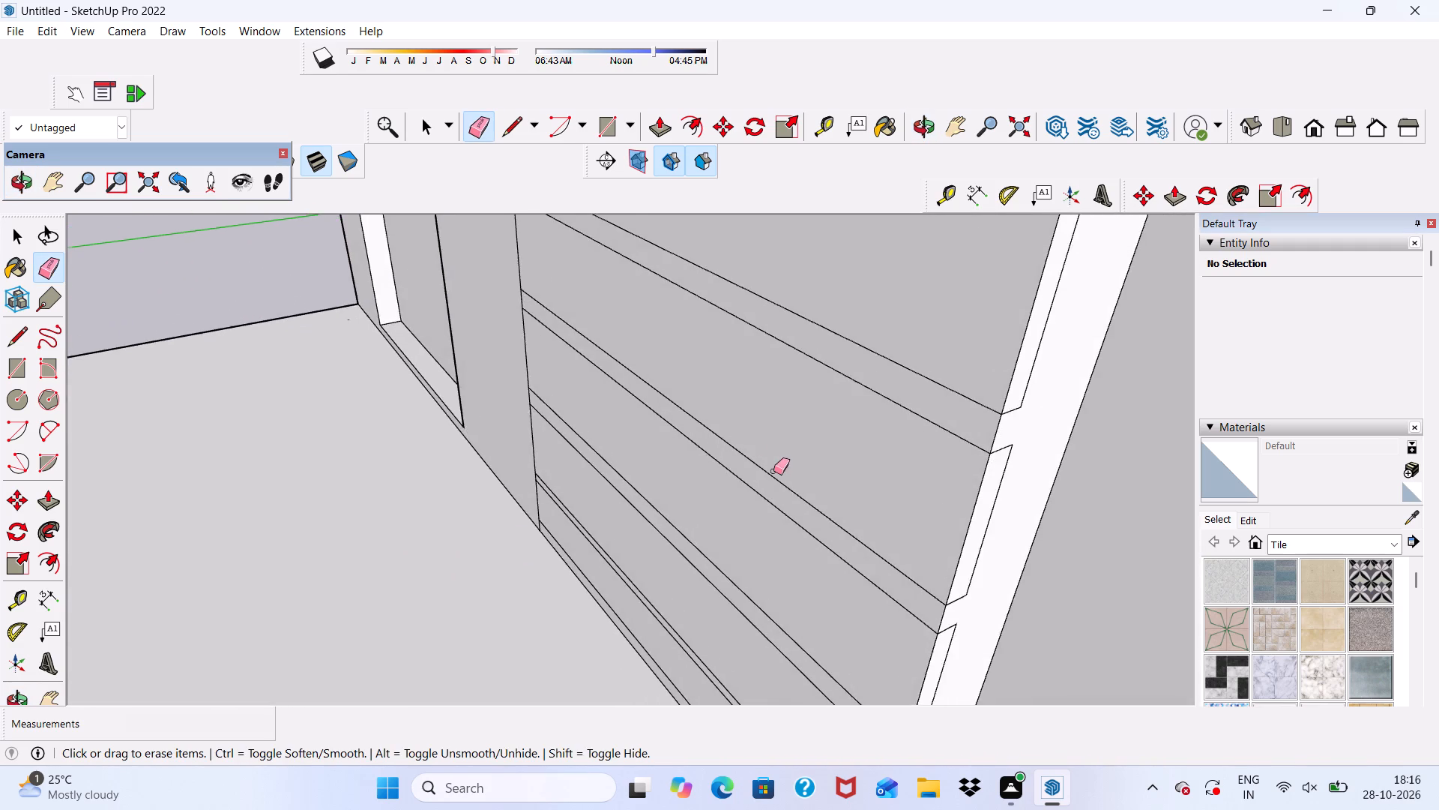
{"action": "scroll", "coordinate": [608, 448], "scroll_direction": "down", "scroll_amount": 9}
{"action": "middle_click_drag", "start_coordinate": [644, 510], "coordinate": [648, 528]}
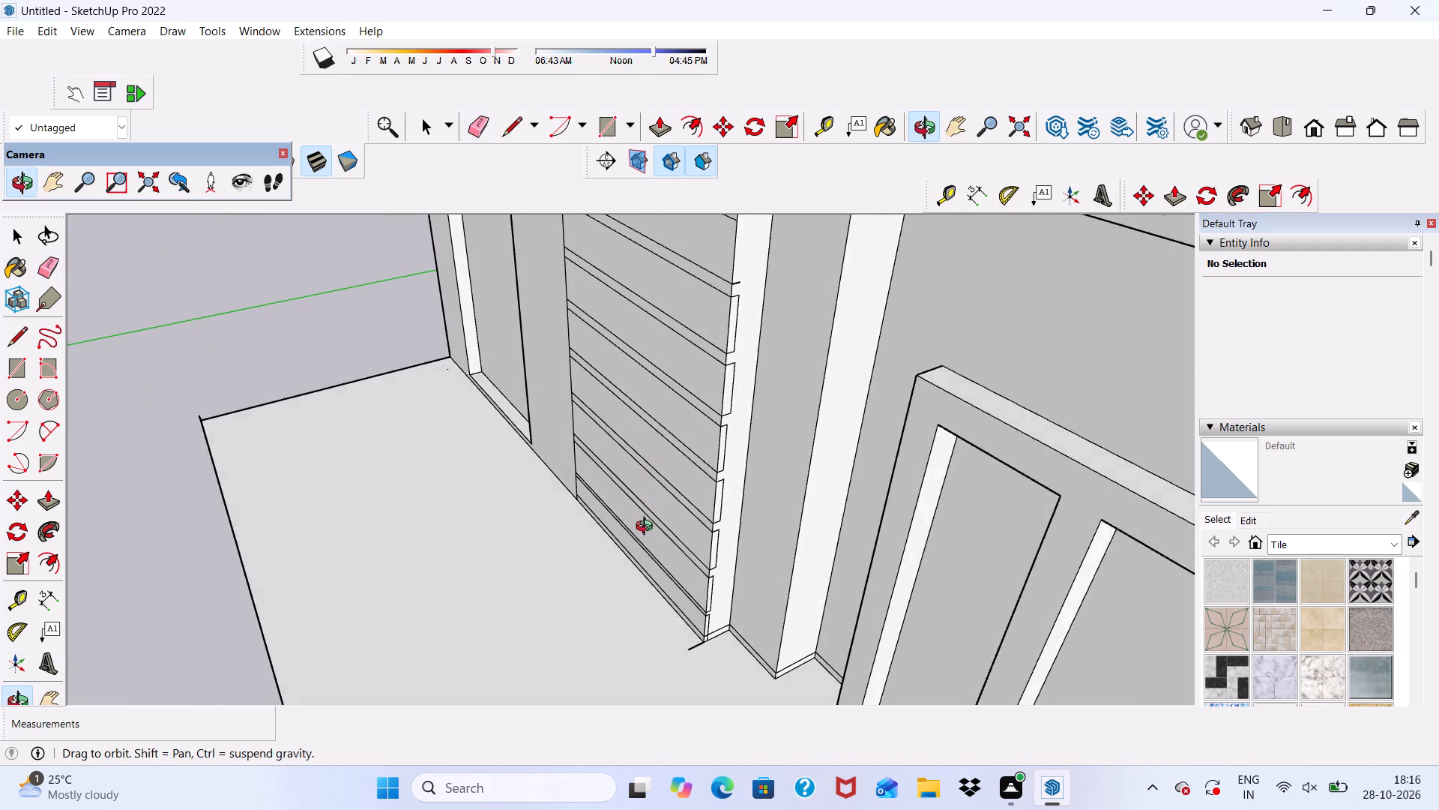
{"action": "middle_click_drag", "start_coordinate": [648, 528], "coordinate": [627, 502]}
{"action": "scroll", "coordinate": [675, 628], "scroll_direction": "up", "scroll_amount": 5}
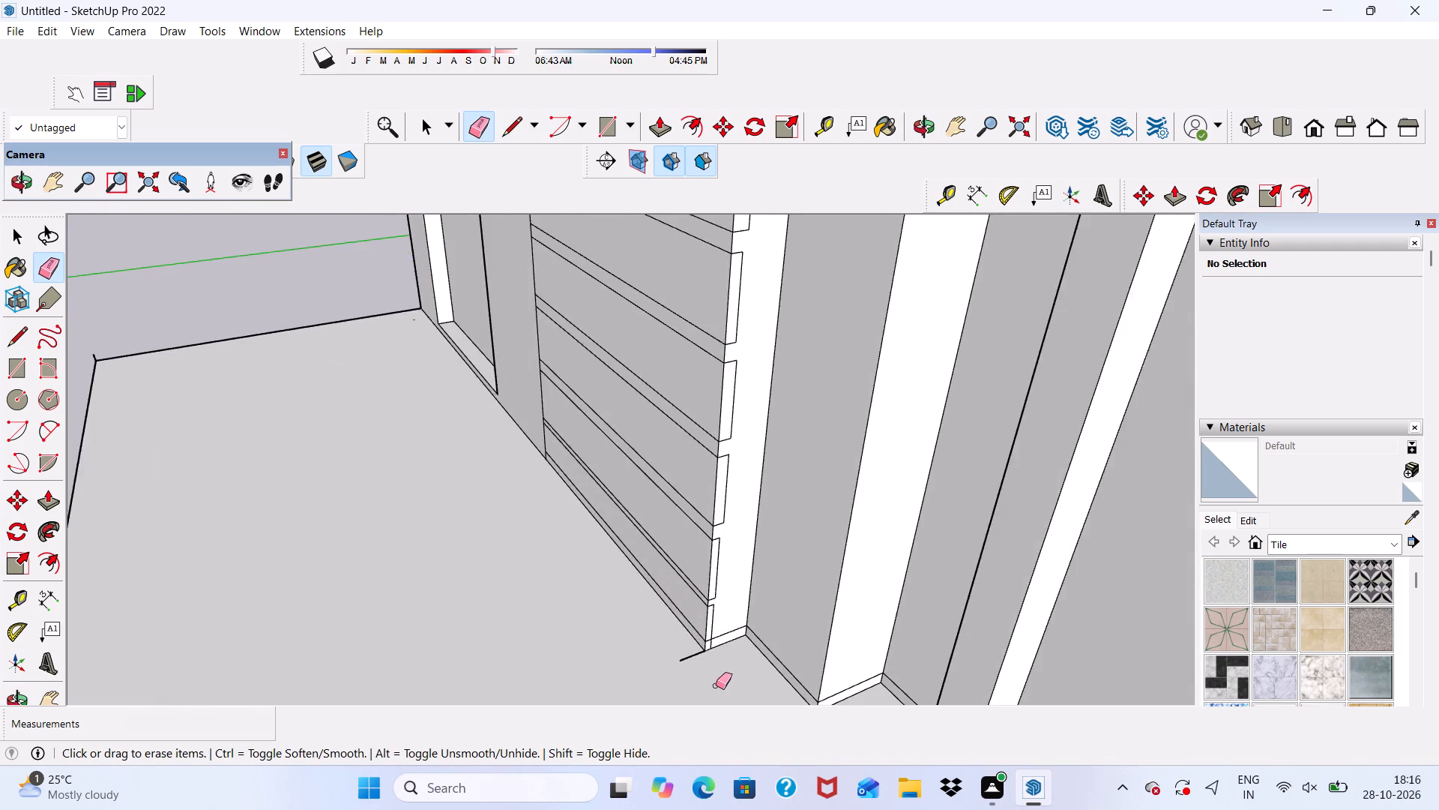
{"action": "scroll", "coordinate": [716, 685], "scroll_direction": "up", "scroll_amount": 2}
{"action": "left_click", "coordinate": [678, 644]}
{"action": "scroll", "coordinate": [693, 638], "scroll_direction": "down", "scroll_amount": 1}
Erase the lower part of the toothed line on the grooved wall's side face, including the base strip's lines down to the floor.
{"action": "middle_click_drag", "start_coordinate": [730, 631], "coordinate": [759, 570]}
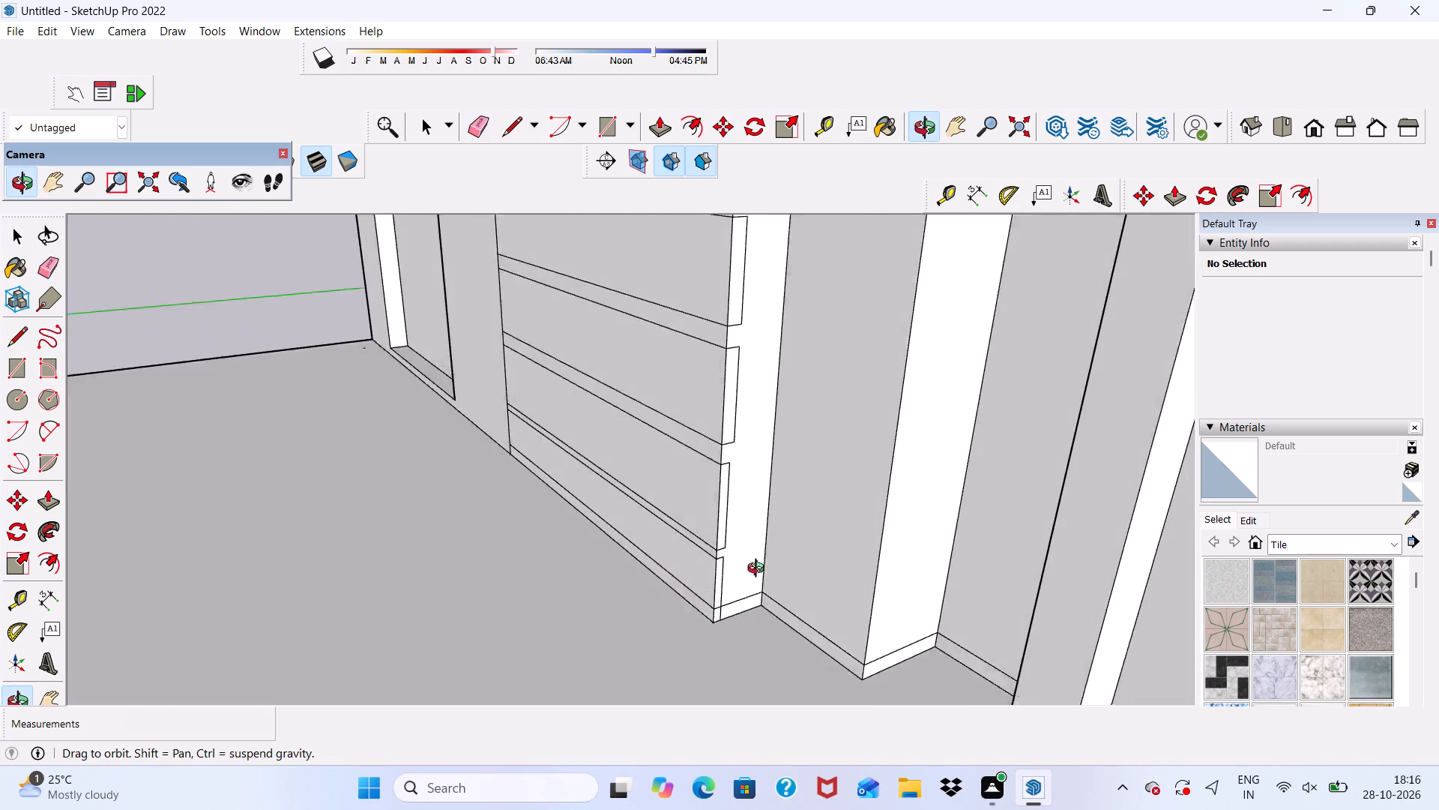
{"action": "middle_click_drag", "start_coordinate": [759, 570], "coordinate": [783, 581]}
{"action": "scroll", "coordinate": [757, 598], "scroll_direction": "up", "scroll_amount": 8}
{"action": "scroll", "coordinate": [750, 343], "scroll_direction": "up", "scroll_amount": 2}
{"action": "left_click_drag", "start_coordinate": [740, 319], "coordinate": [737, 325]}
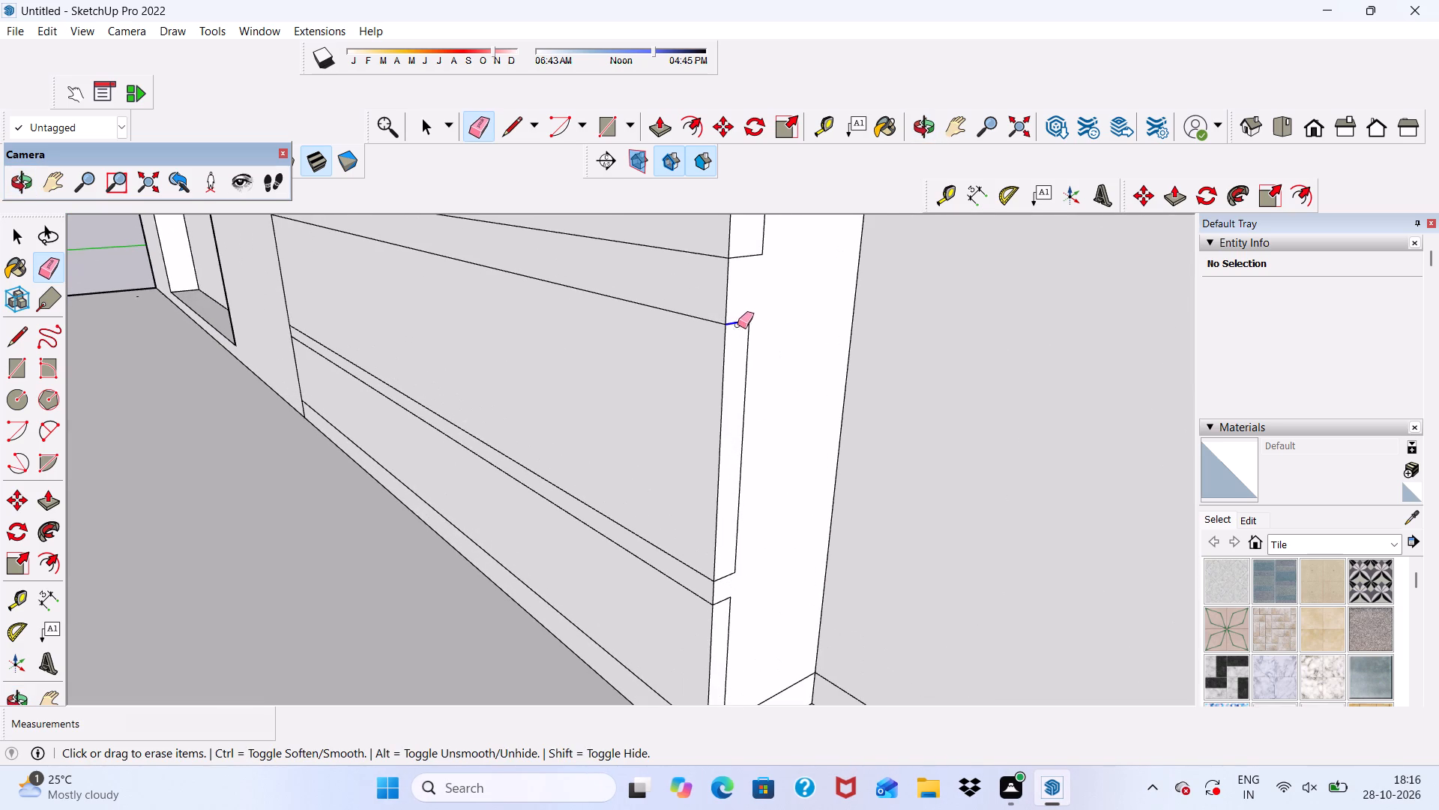
{"action": "left_click_drag", "start_coordinate": [737, 325], "coordinate": [728, 379]}
{"action": "left_click_drag", "start_coordinate": [747, 364], "coordinate": [739, 399]}
{"action": "left_click_drag", "start_coordinate": [721, 572], "coordinate": [723, 588]}
{"action": "left_click_drag", "start_coordinate": [722, 593], "coordinate": [722, 610]}
{"action": "left_click_drag", "start_coordinate": [724, 613], "coordinate": [727, 620]}
{"action": "scroll", "coordinate": [755, 519], "scroll_direction": "down", "scroll_amount": 5}
{"action": "scroll", "coordinate": [775, 681], "scroll_direction": "up", "scroll_amount": 3}
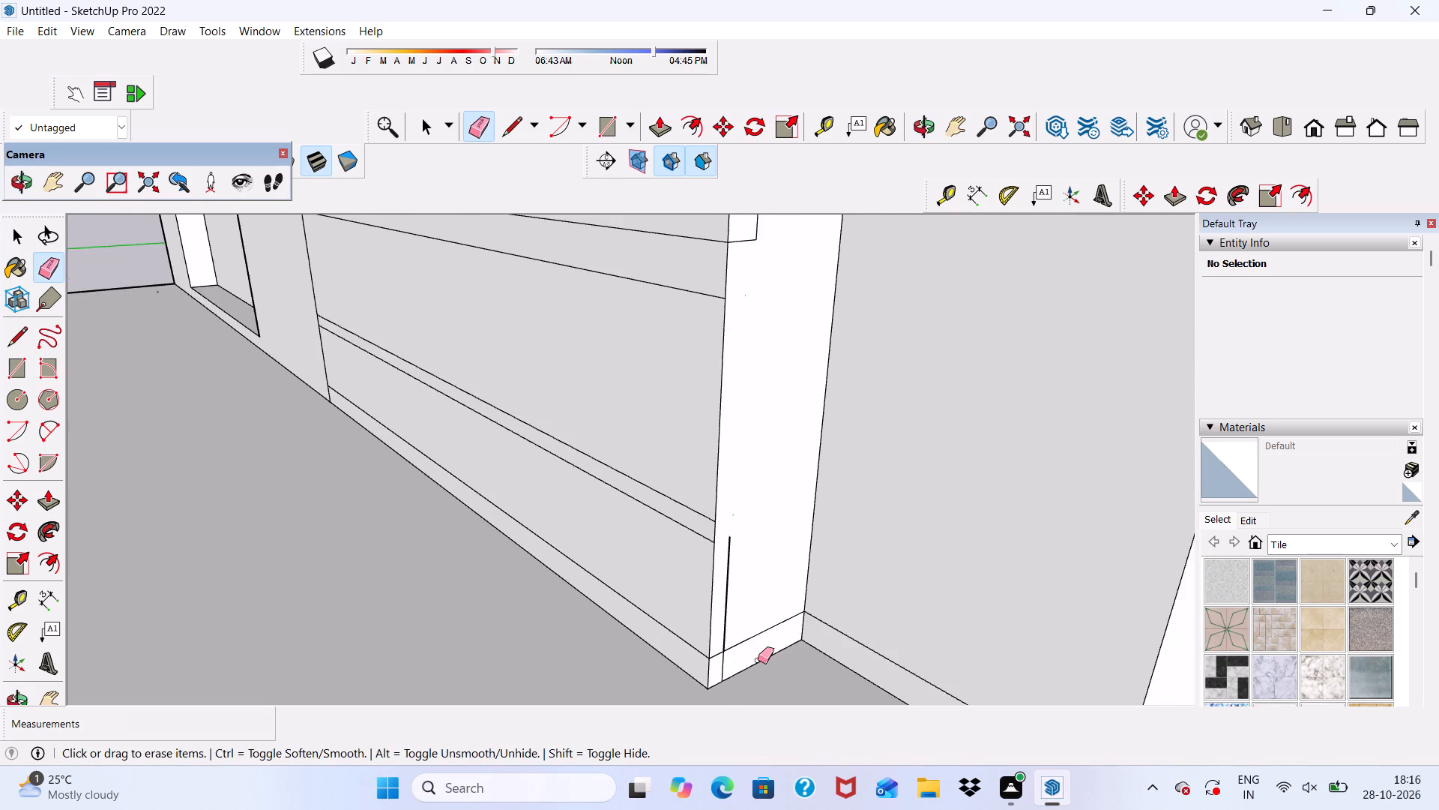
{"action": "scroll", "coordinate": [758, 660], "scroll_direction": "up", "scroll_amount": 5}
{"action": "left_click_drag", "start_coordinate": [719, 575], "coordinate": [709, 672]}
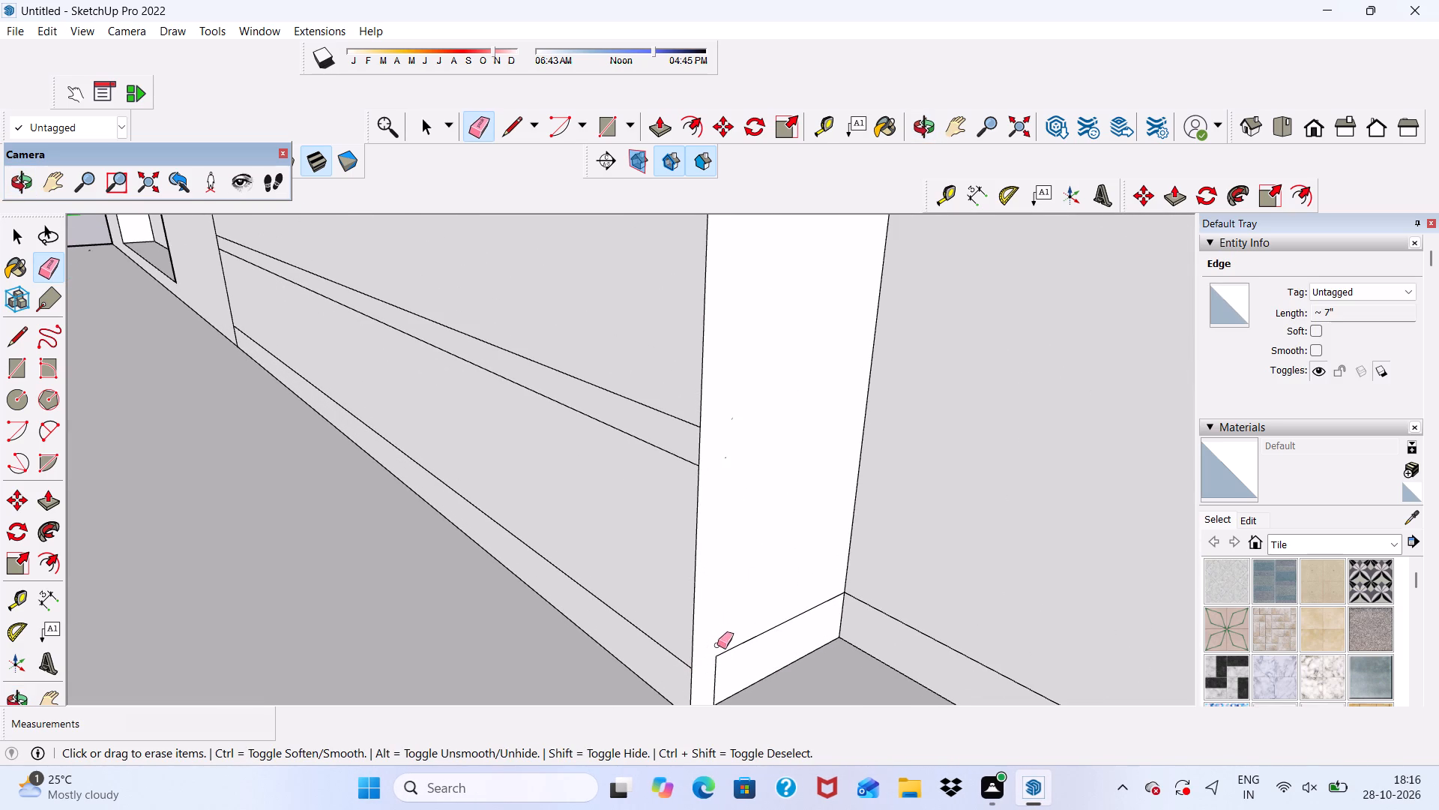
{"action": "left_click_drag", "start_coordinate": [720, 646], "coordinate": [710, 678]}
{"action": "scroll", "coordinate": [705, 494], "scroll_direction": "down", "scroll_amount": 7}
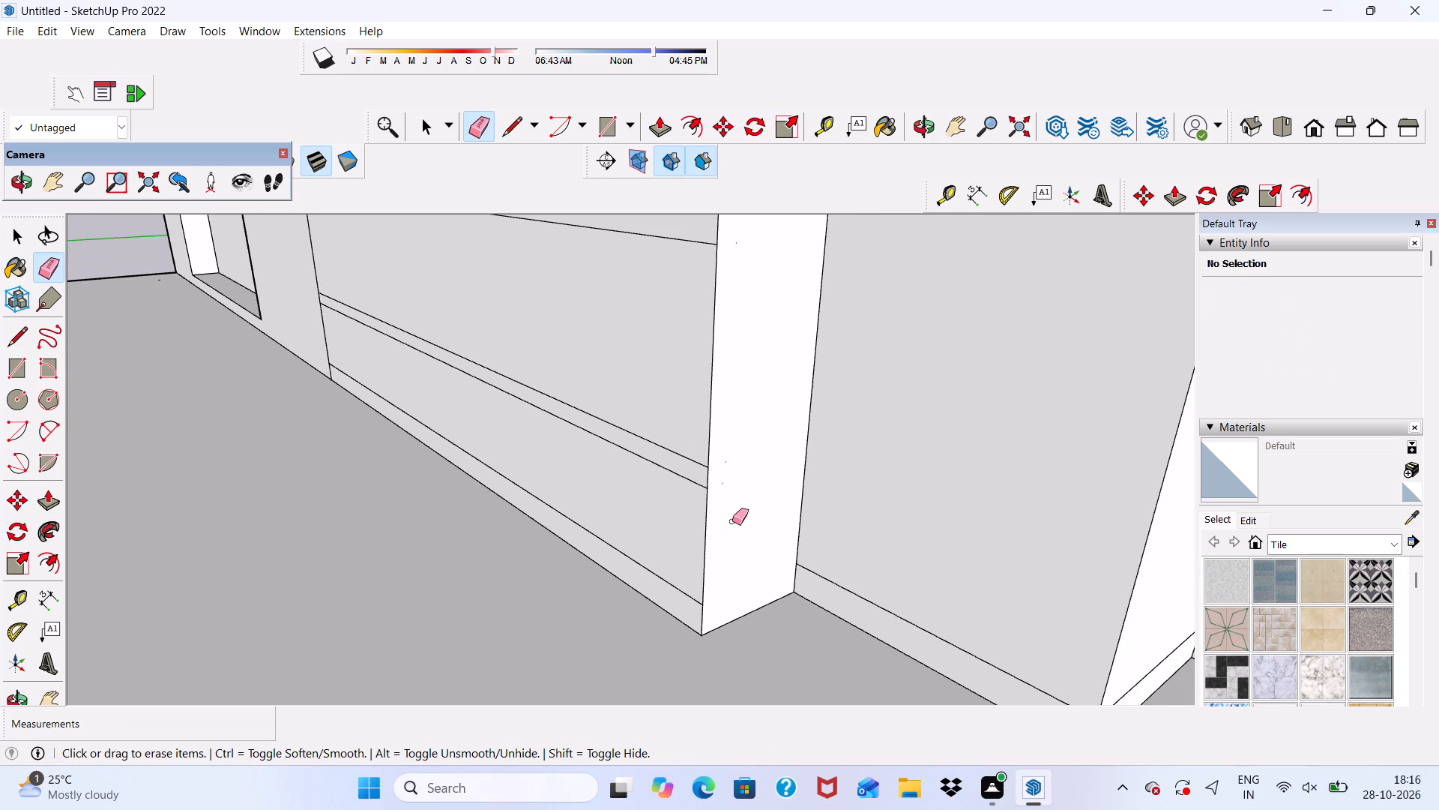
Erase the toothed line segments beside the middle boards on the grooved wall's side face.
{"action": "scroll", "coordinate": [734, 511], "scroll_direction": "down", "scroll_amount": 7}
{"action": "scroll", "coordinate": [725, 571], "scroll_direction": "down", "scroll_amount": 5}
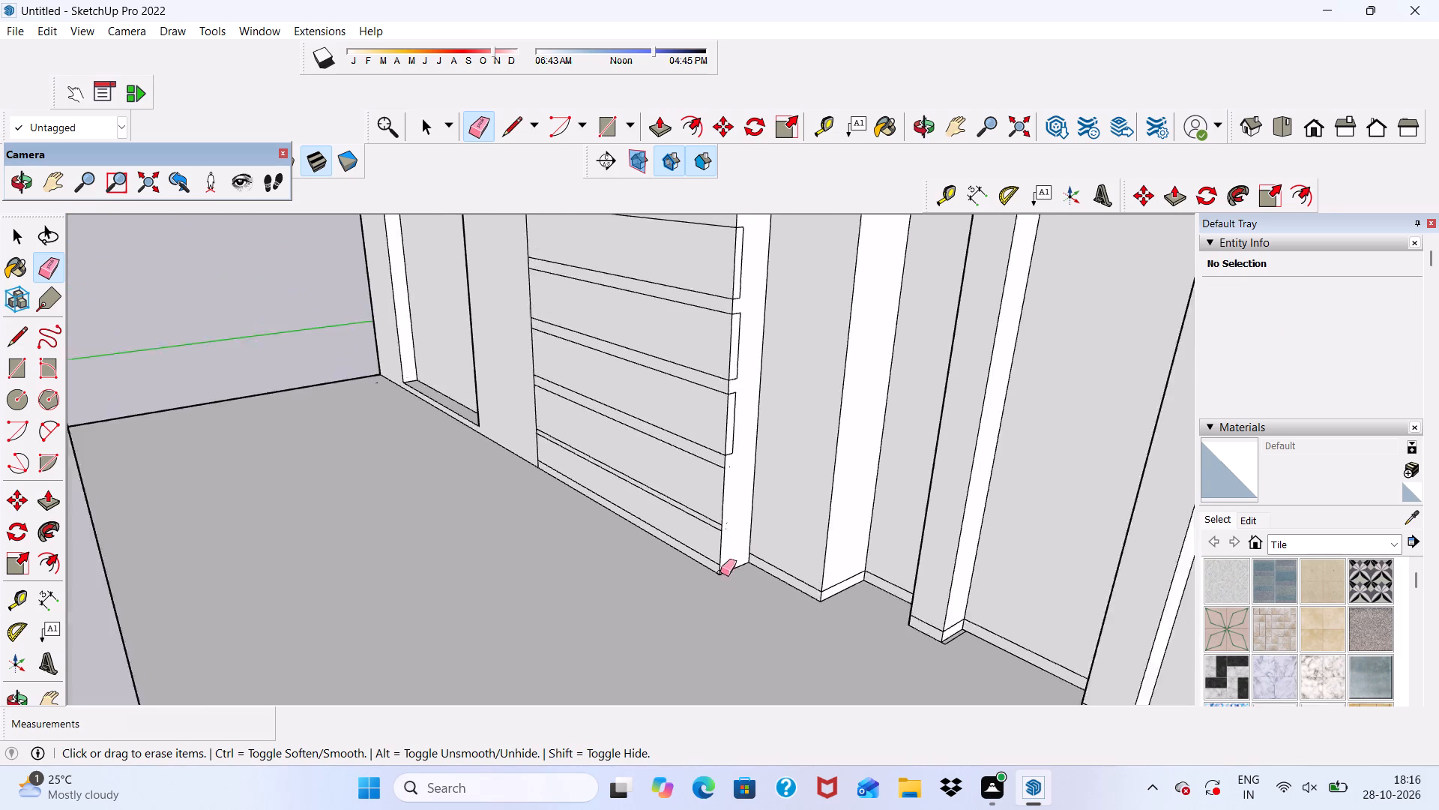
{"action": "scroll", "coordinate": [717, 583], "scroll_direction": "down", "scroll_amount": 5}
{"action": "scroll", "coordinate": [749, 563], "scroll_direction": "up", "scroll_amount": 5}
{"action": "scroll", "coordinate": [737, 342], "scroll_direction": "up", "scroll_amount": 8}
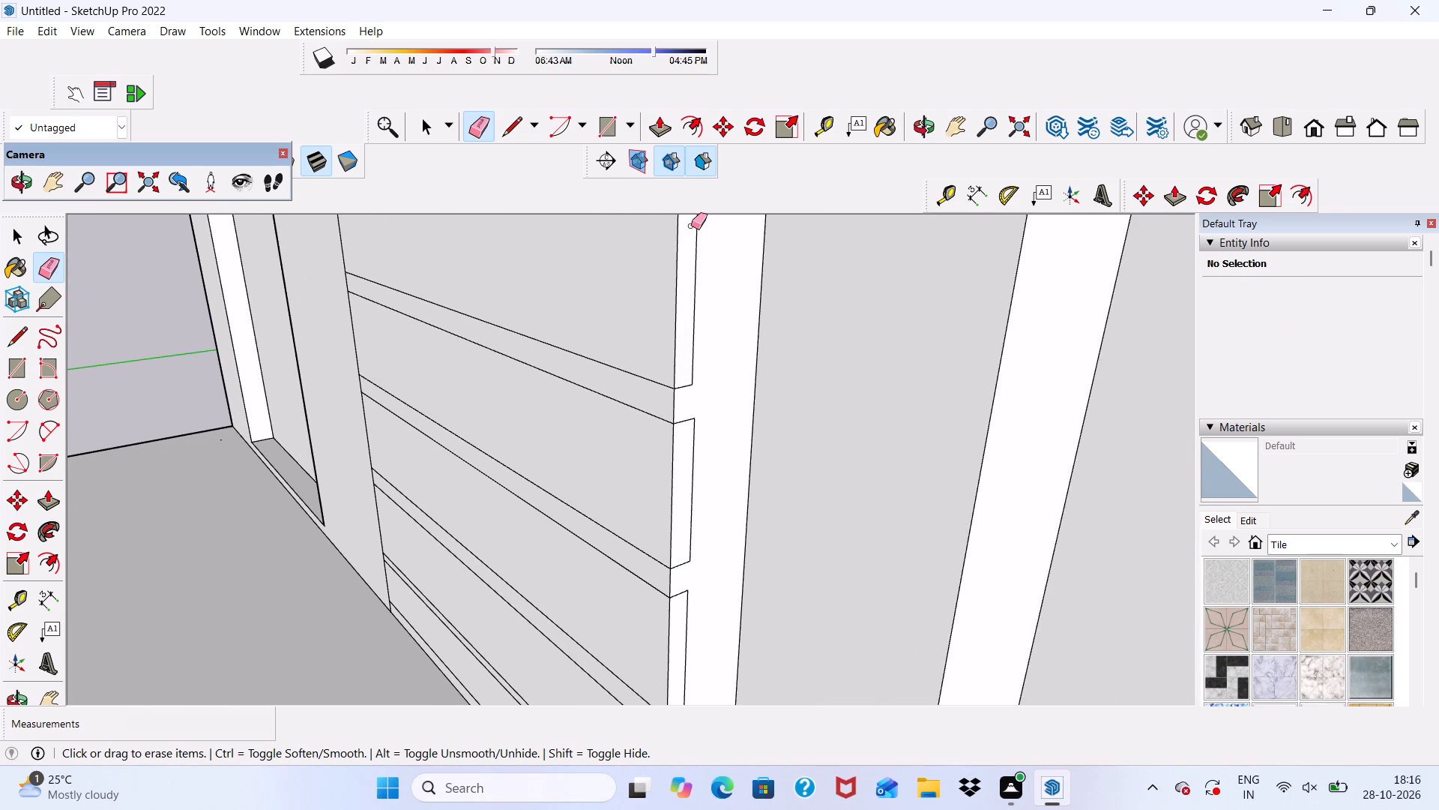
{"action": "left_click_drag", "start_coordinate": [692, 231], "coordinate": [693, 259]}
{"action": "left_click_drag", "start_coordinate": [690, 346], "coordinate": [690, 404]}
{"action": "left_click_drag", "start_coordinate": [682, 412], "coordinate": [688, 456]}
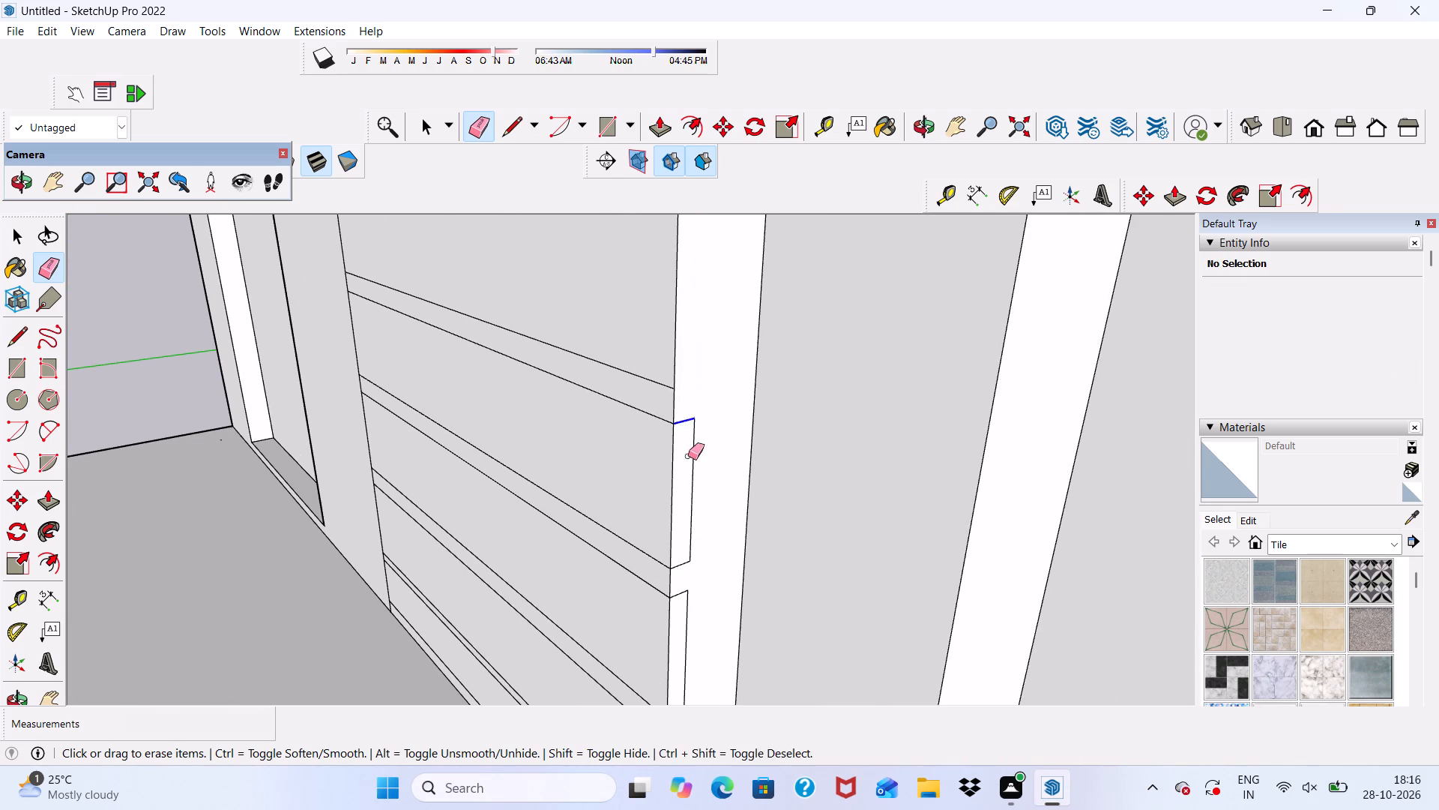
{"action": "left_click_drag", "start_coordinate": [688, 456], "coordinate": [694, 465]}
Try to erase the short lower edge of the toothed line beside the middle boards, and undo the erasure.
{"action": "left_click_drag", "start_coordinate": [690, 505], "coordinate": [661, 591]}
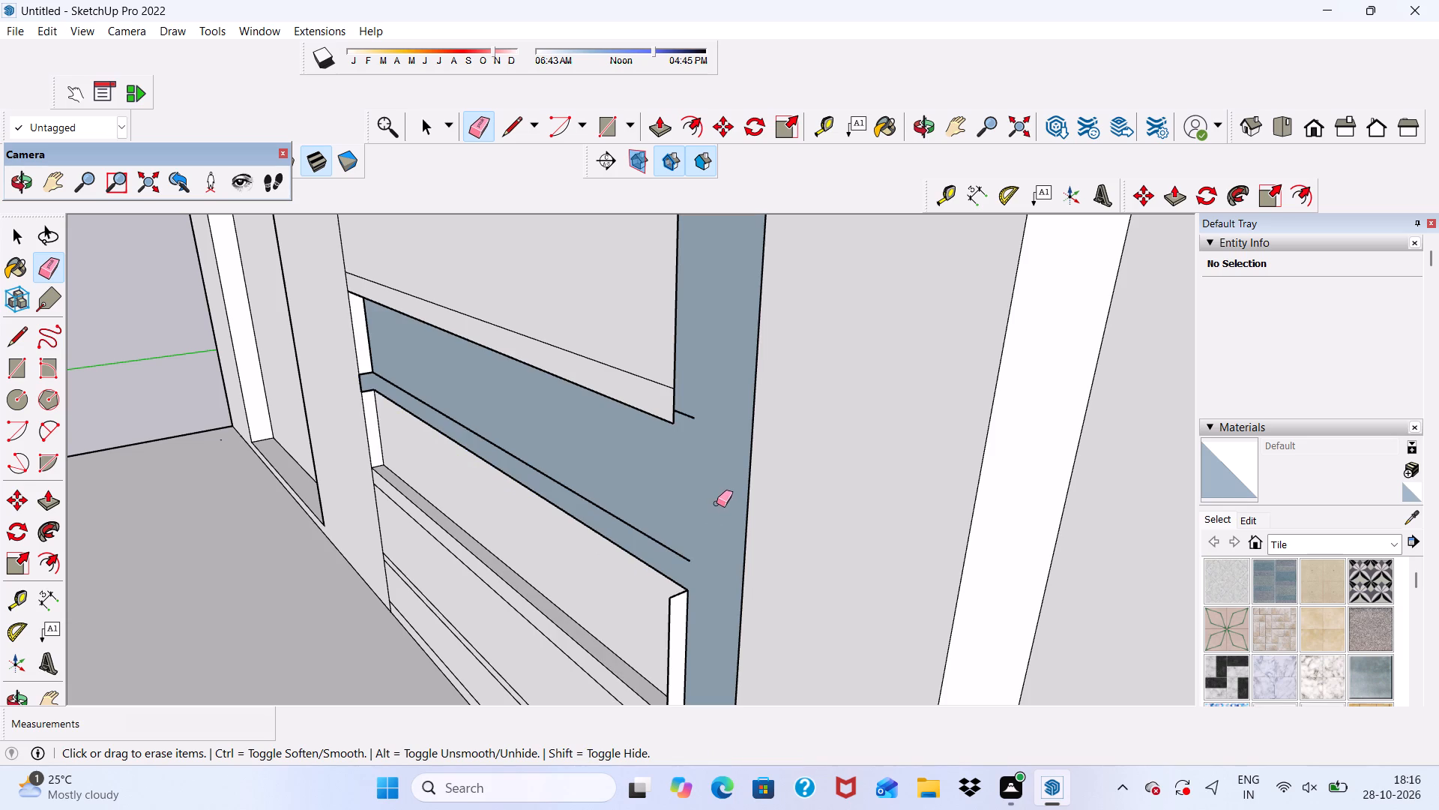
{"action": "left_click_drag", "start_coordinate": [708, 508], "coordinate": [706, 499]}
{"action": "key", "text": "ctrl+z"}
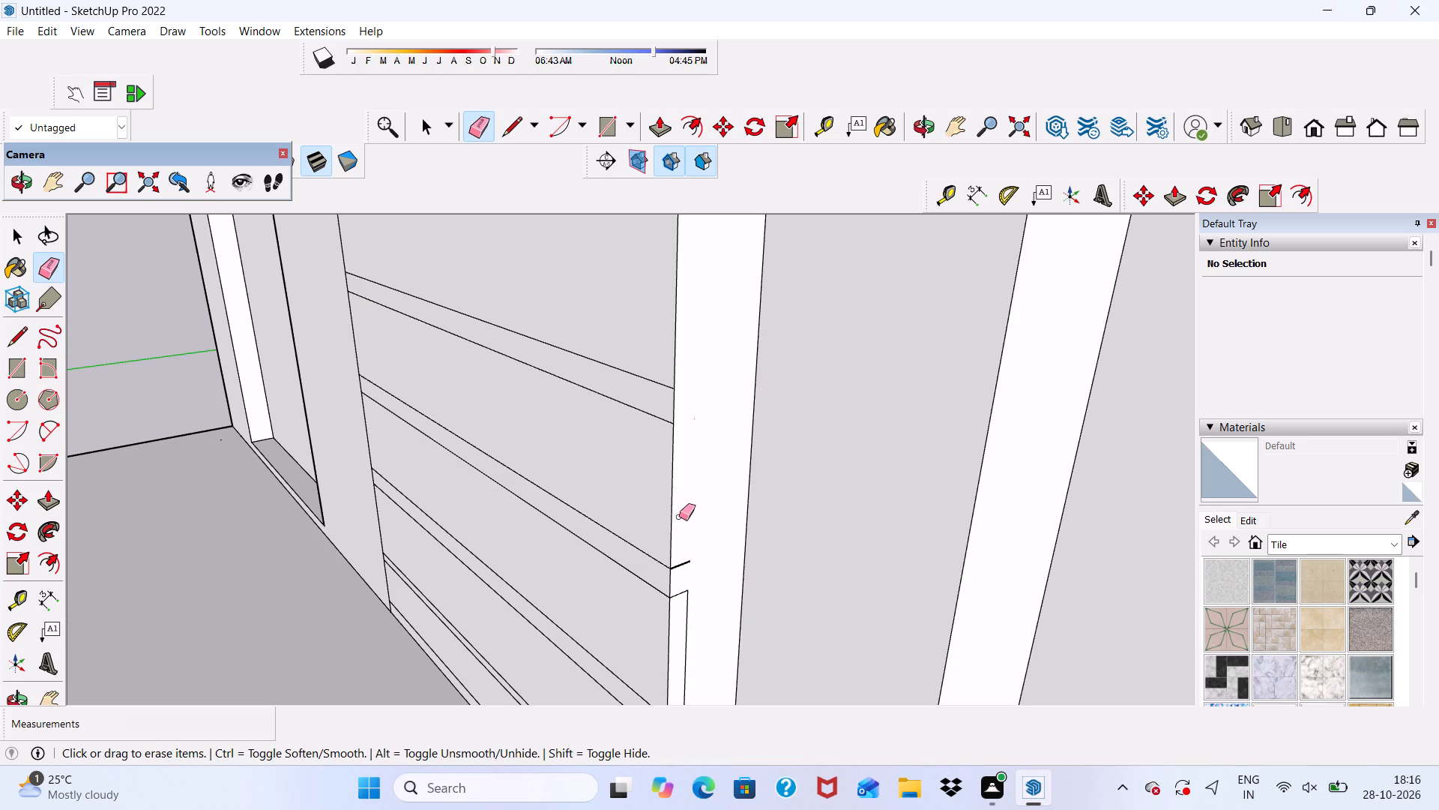
Erase the short loose edge just above the lowest remaining tooth of the toothed line on the grooved wall's side face.
{"action": "scroll", "coordinate": [722, 536], "scroll_direction": "up", "scroll_amount": 2}
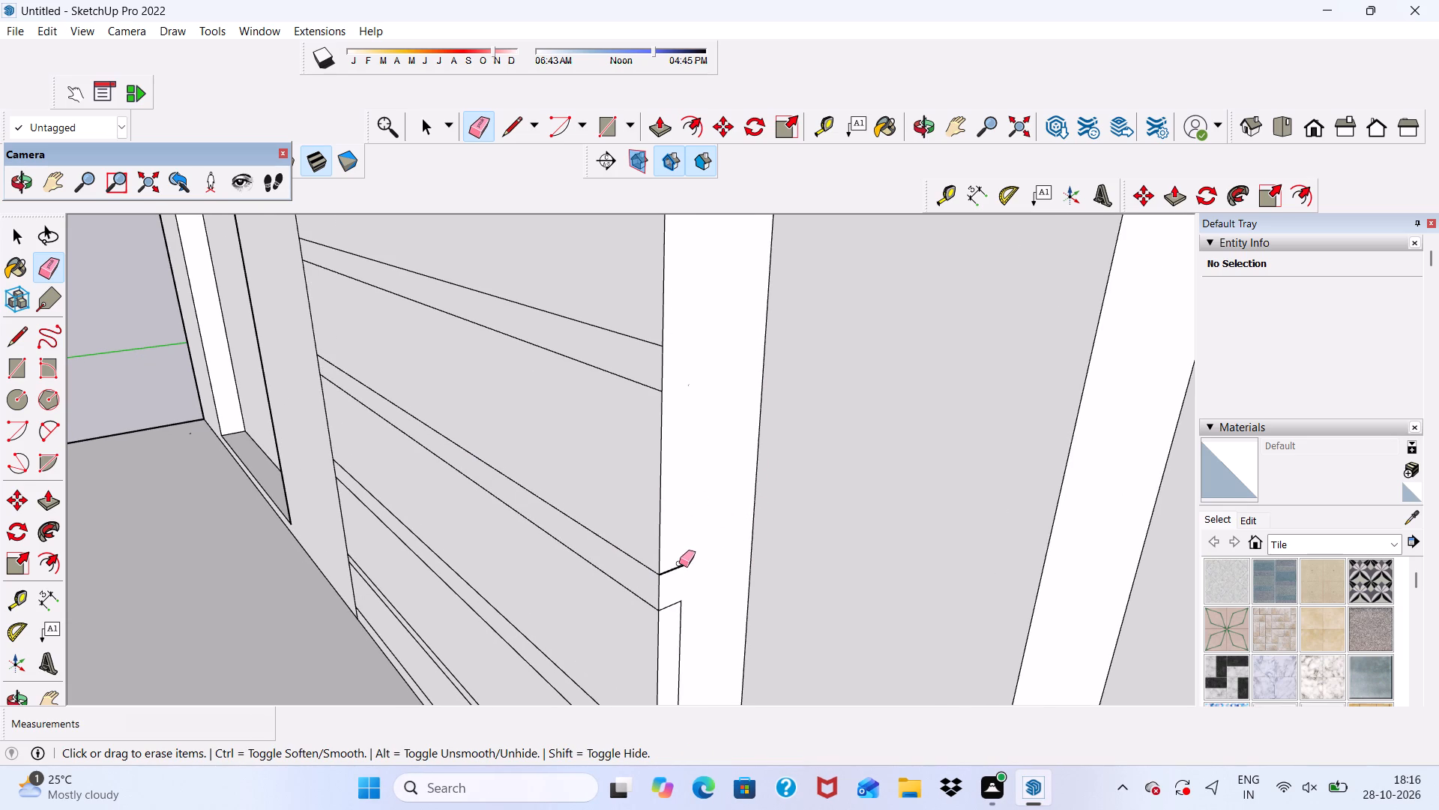
{"action": "left_click_drag", "start_coordinate": [679, 563], "coordinate": [678, 572]}
{"action": "scroll", "coordinate": [727, 433], "scroll_direction": "down", "scroll_amount": 3}
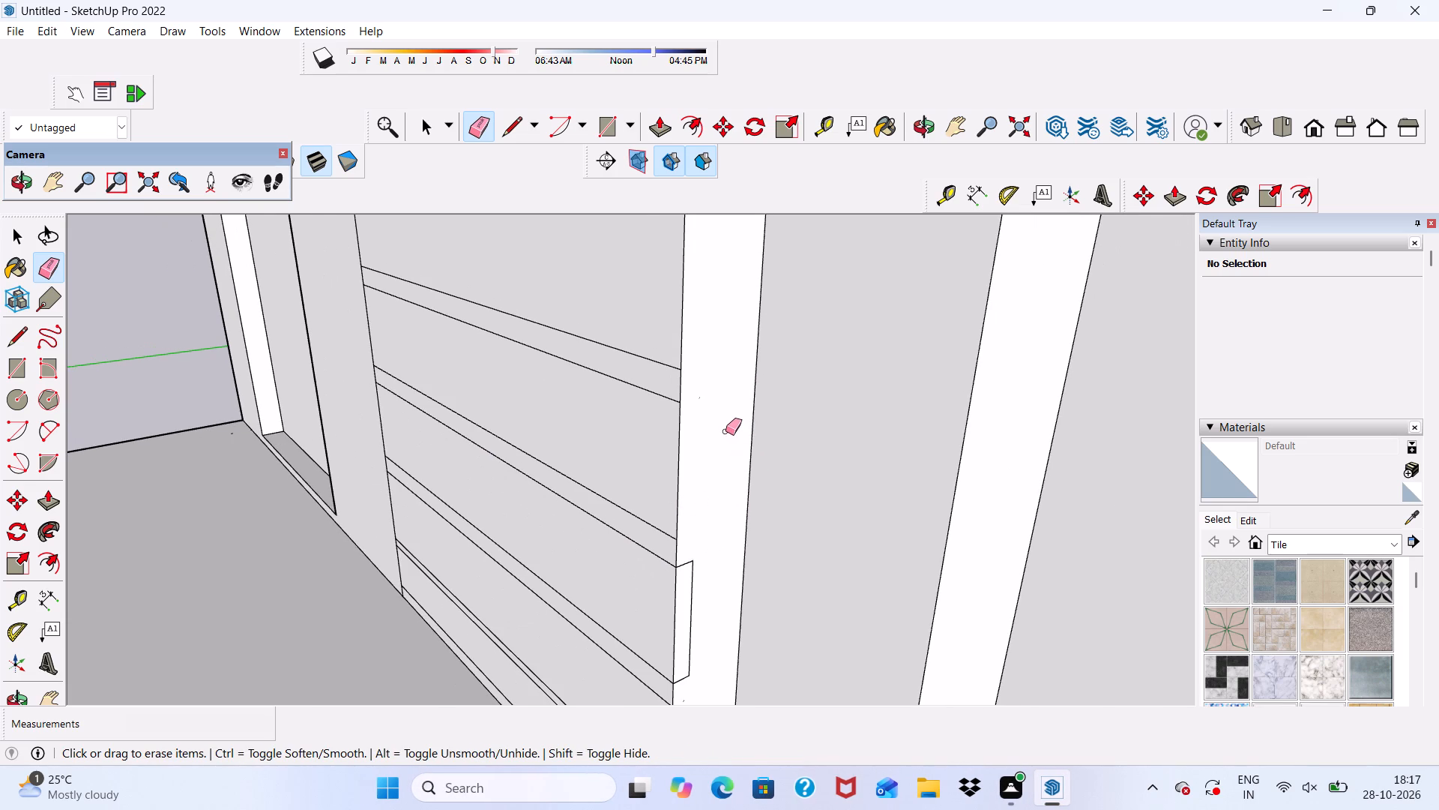
Erase the lowest remaining tooth on the grooved wall's side face, including its vertical line and both short end edges.
{"action": "scroll", "coordinate": [734, 481], "scroll_direction": "down", "scroll_amount": 3}
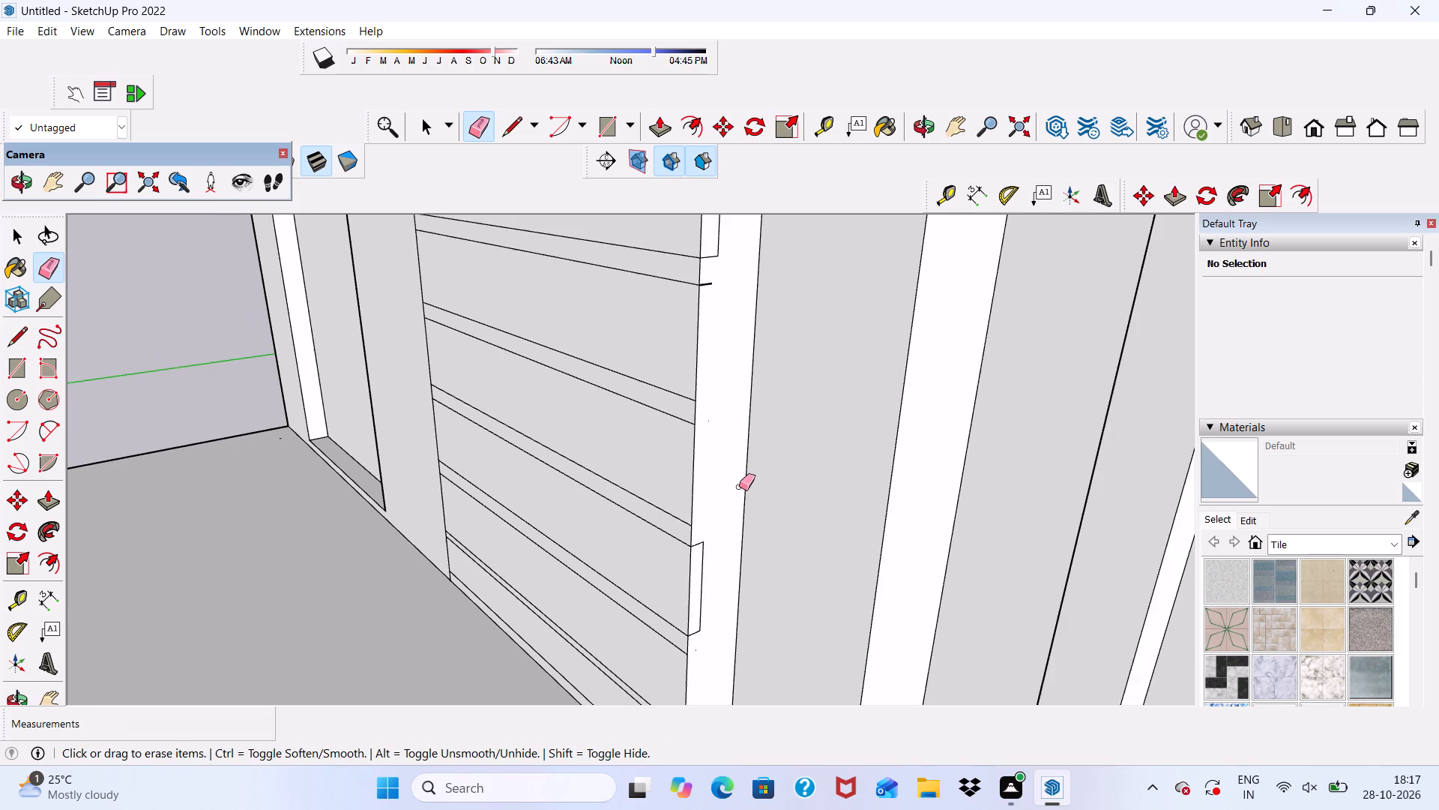
{"action": "scroll", "coordinate": [735, 520], "scroll_direction": "up", "scroll_amount": 4}
{"action": "scroll", "coordinate": [724, 528], "scroll_direction": "down", "scroll_amount": 1}
{"action": "scroll", "coordinate": [681, 568], "scroll_direction": "up", "scroll_amount": 4}
{"action": "left_click_drag", "start_coordinate": [688, 546], "coordinate": [685, 564]}
{"action": "scroll", "coordinate": [719, 508], "scroll_direction": "down", "scroll_amount": 4}
{"action": "scroll", "coordinate": [731, 585], "scroll_direction": "up", "scroll_amount": 4}
{"action": "left_click", "coordinate": [693, 555]}
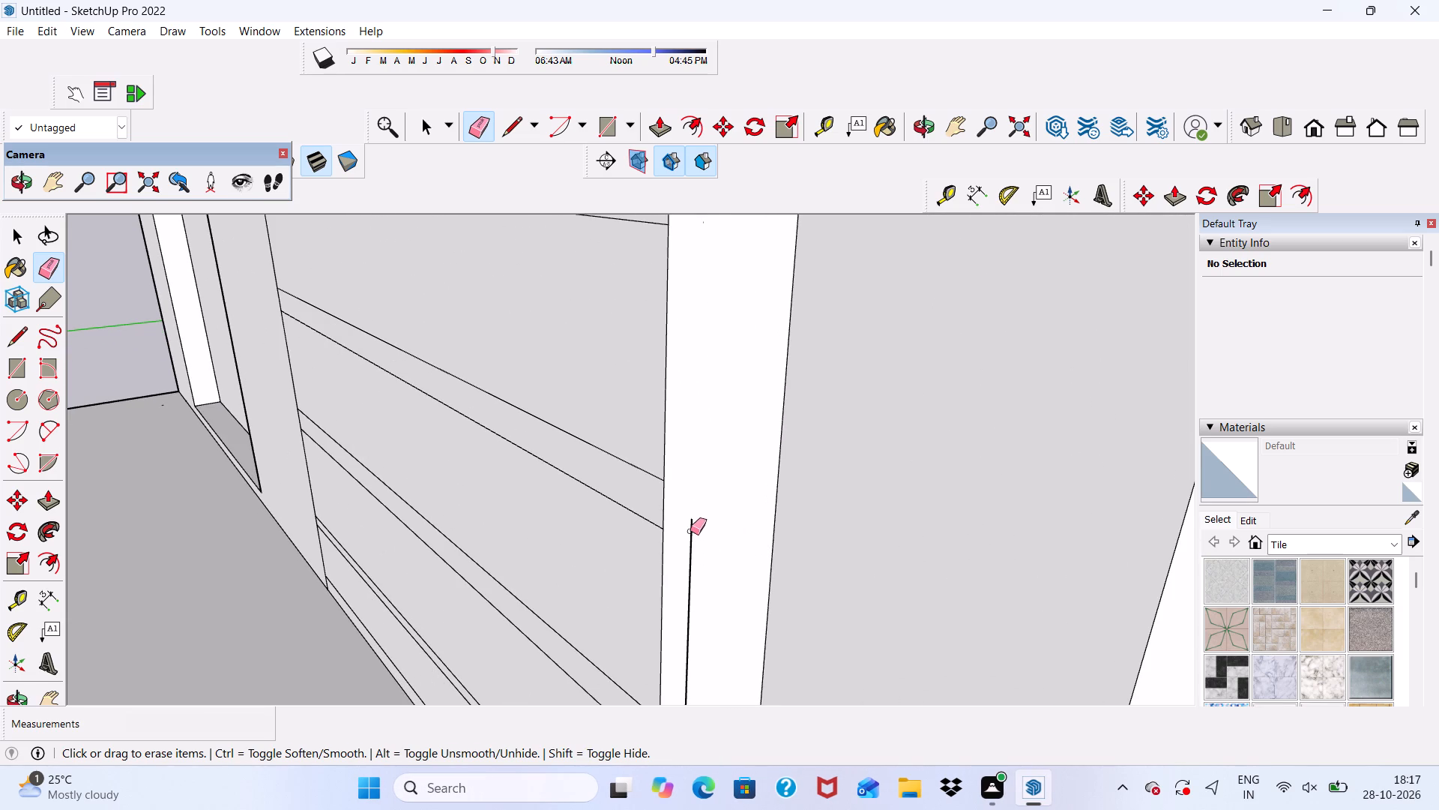
{"action": "left_click_drag", "start_coordinate": [690, 544], "coordinate": [688, 551]}
{"action": "scroll", "coordinate": [710, 496], "scroll_direction": "down", "scroll_amount": 9}
{"action": "scroll", "coordinate": [743, 617], "scroll_direction": "up", "scroll_amount": 11}
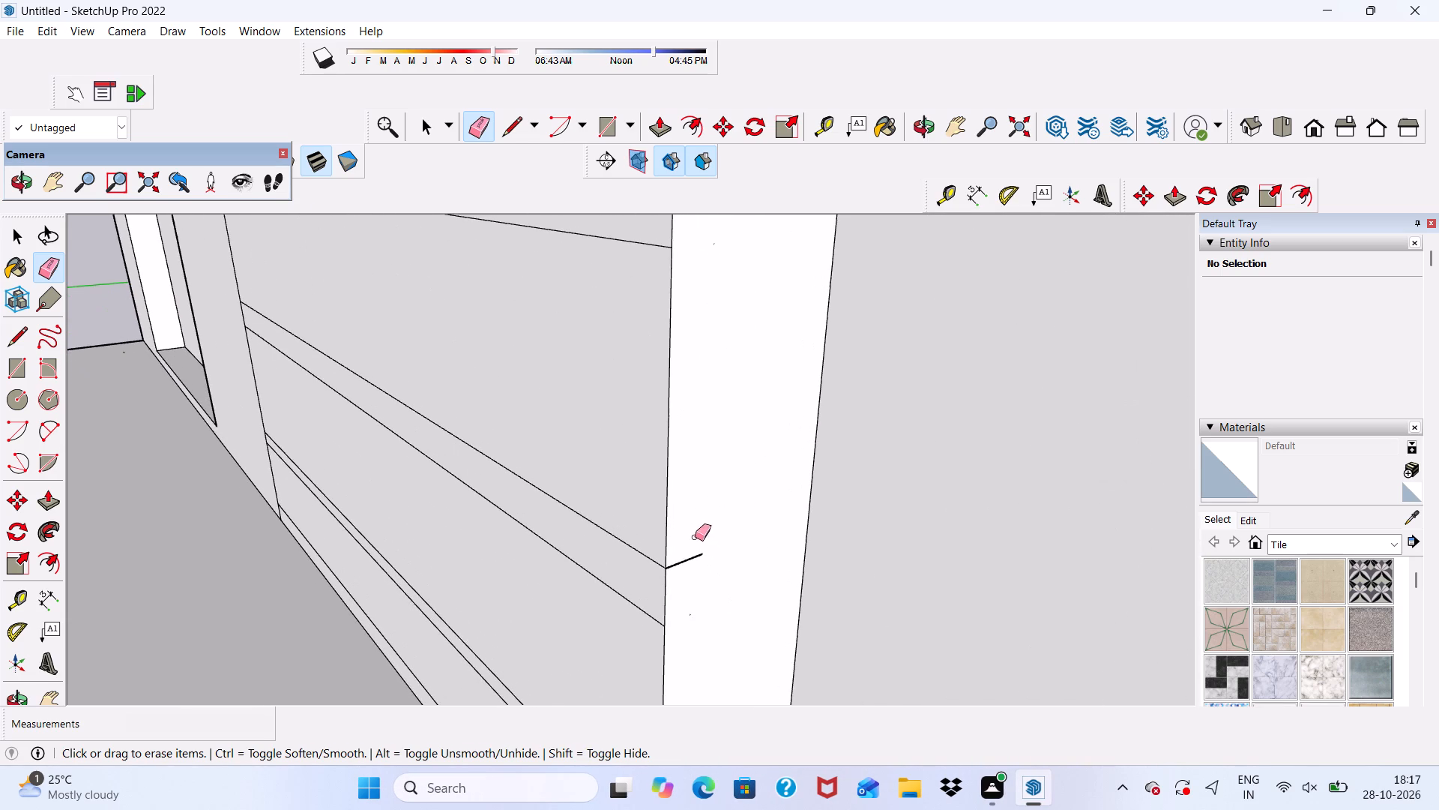
{"action": "left_click_drag", "start_coordinate": [695, 537], "coordinate": [687, 579]}
{"action": "scroll", "coordinate": [706, 502], "scroll_direction": "down", "scroll_amount": 10}
{"action": "scroll", "coordinate": [769, 631], "scroll_direction": "up", "scroll_amount": 2}
{"action": "scroll", "coordinate": [746, 565], "scroll_direction": "down", "scroll_amount": 4}
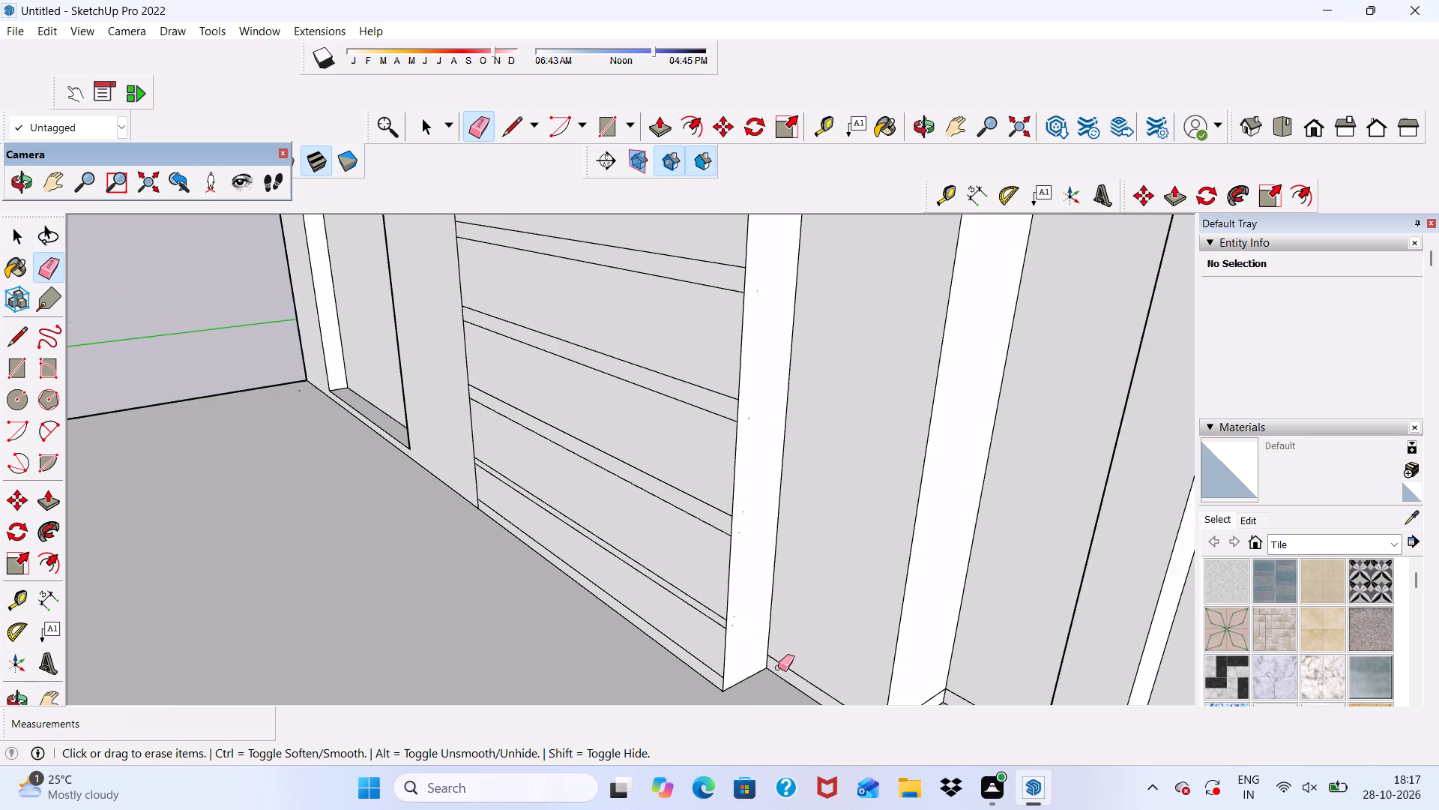
Erase the next tooth up on the grooved wall's side face, with its vertical line and the short edges at the groove.
{"action": "scroll", "coordinate": [778, 667], "scroll_direction": "down", "scroll_amount": 10}
{"action": "scroll", "coordinate": [821, 607], "scroll_direction": "up", "scroll_amount": 5}
{"action": "scroll", "coordinate": [800, 416], "scroll_direction": "down", "scroll_amount": 1}
{"action": "scroll", "coordinate": [764, 490], "scroll_direction": "up", "scroll_amount": 8}
{"action": "scroll", "coordinate": [740, 443], "scroll_direction": "down", "scroll_amount": 1}
{"action": "scroll", "coordinate": [746, 436], "scroll_direction": "up", "scroll_amount": 4}
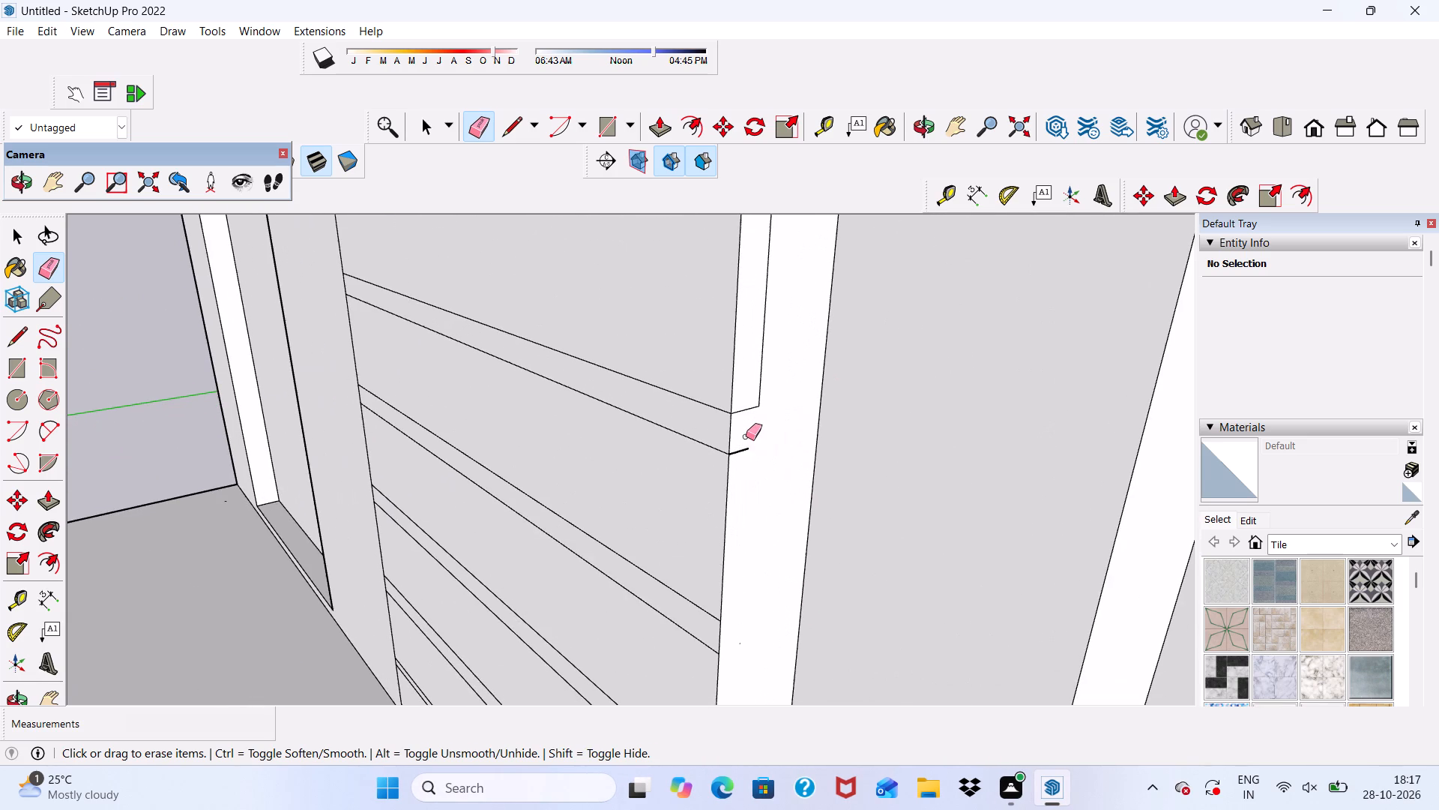
{"action": "left_click_drag", "start_coordinate": [746, 436], "coordinate": [746, 454]}
{"action": "left_click_drag", "start_coordinate": [756, 378], "coordinate": [743, 402]}
{"action": "left_click", "coordinate": [743, 411]}
{"action": "left_click_drag", "start_coordinate": [764, 373], "coordinate": [765, 381]}
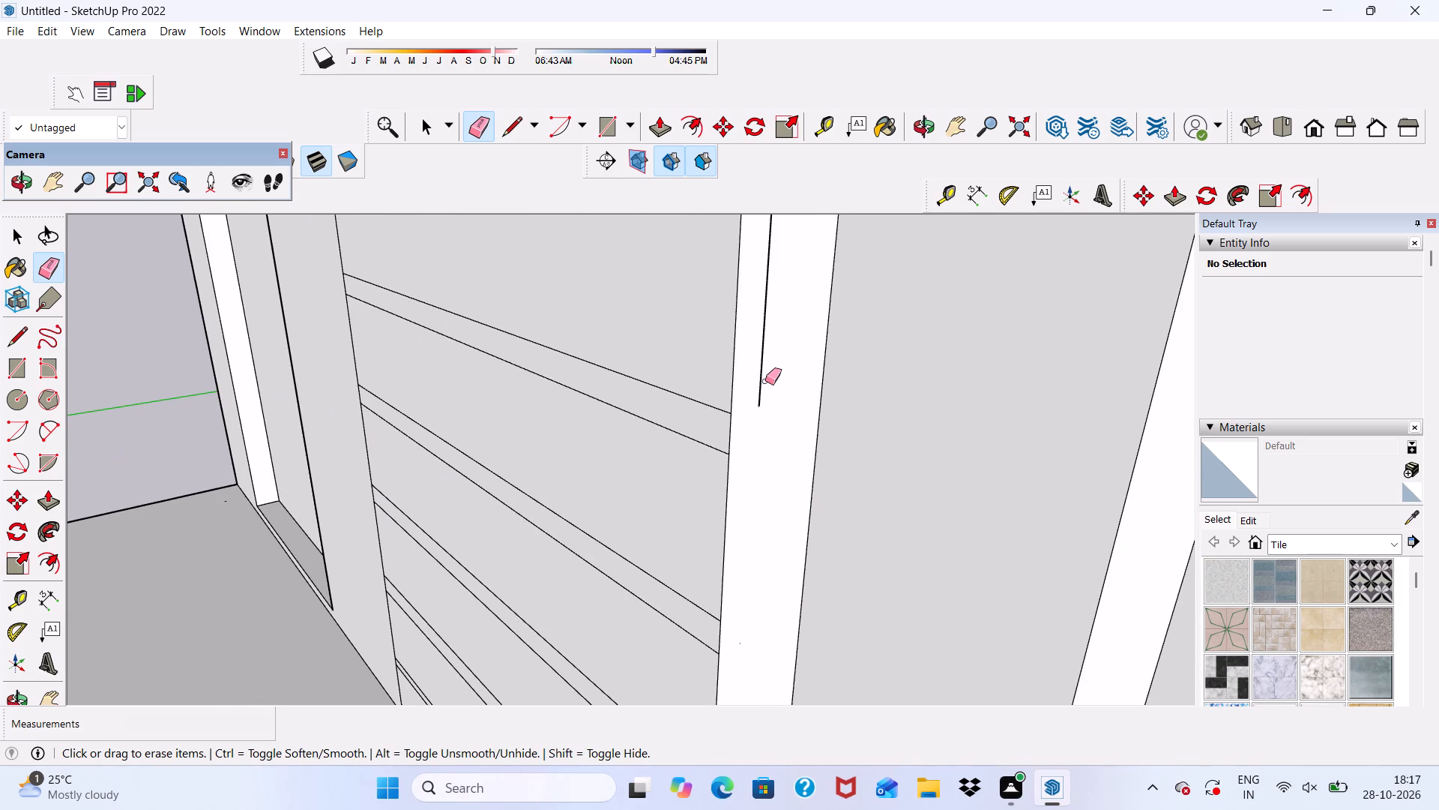
{"action": "left_click_drag", "start_coordinate": [765, 381], "coordinate": [764, 388]}
{"action": "left_click", "coordinate": [762, 375]}
{"action": "scroll", "coordinate": [763, 385], "scroll_direction": "down", "scroll_amount": 5}
Erase the remaining toothed line segments and short edges beside the upper boards on the grooved wall's side face.
{"action": "scroll", "coordinate": [777, 508], "scroll_direction": "down", "scroll_amount": 3}
{"action": "scroll", "coordinate": [823, 287], "scroll_direction": "up", "scroll_amount": 4}
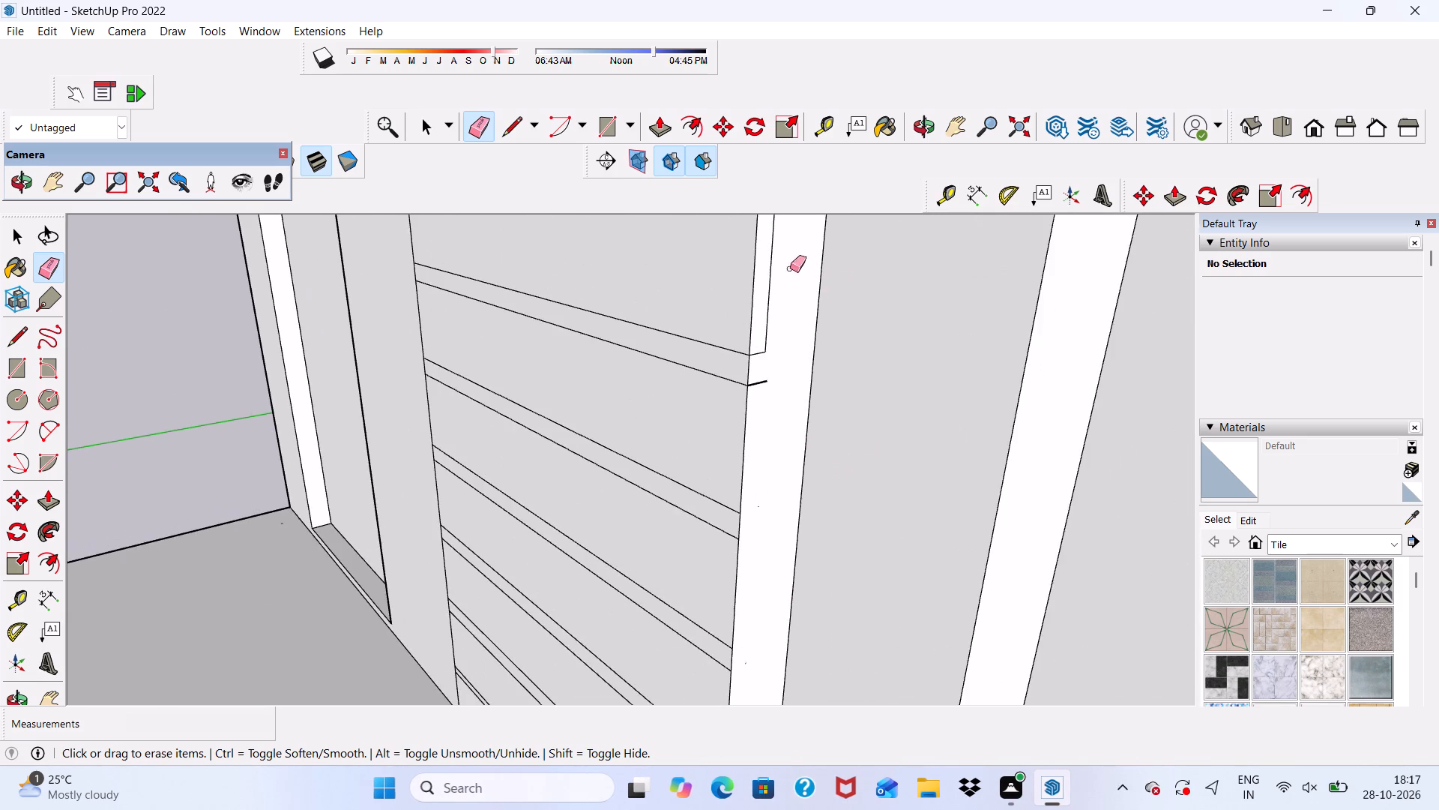
{"action": "scroll", "coordinate": [770, 284], "scroll_direction": "up", "scroll_amount": 4}
{"action": "left_click_drag", "start_coordinate": [765, 304], "coordinate": [768, 331]}
{"action": "left_click_drag", "start_coordinate": [753, 383], "coordinate": [754, 430]}
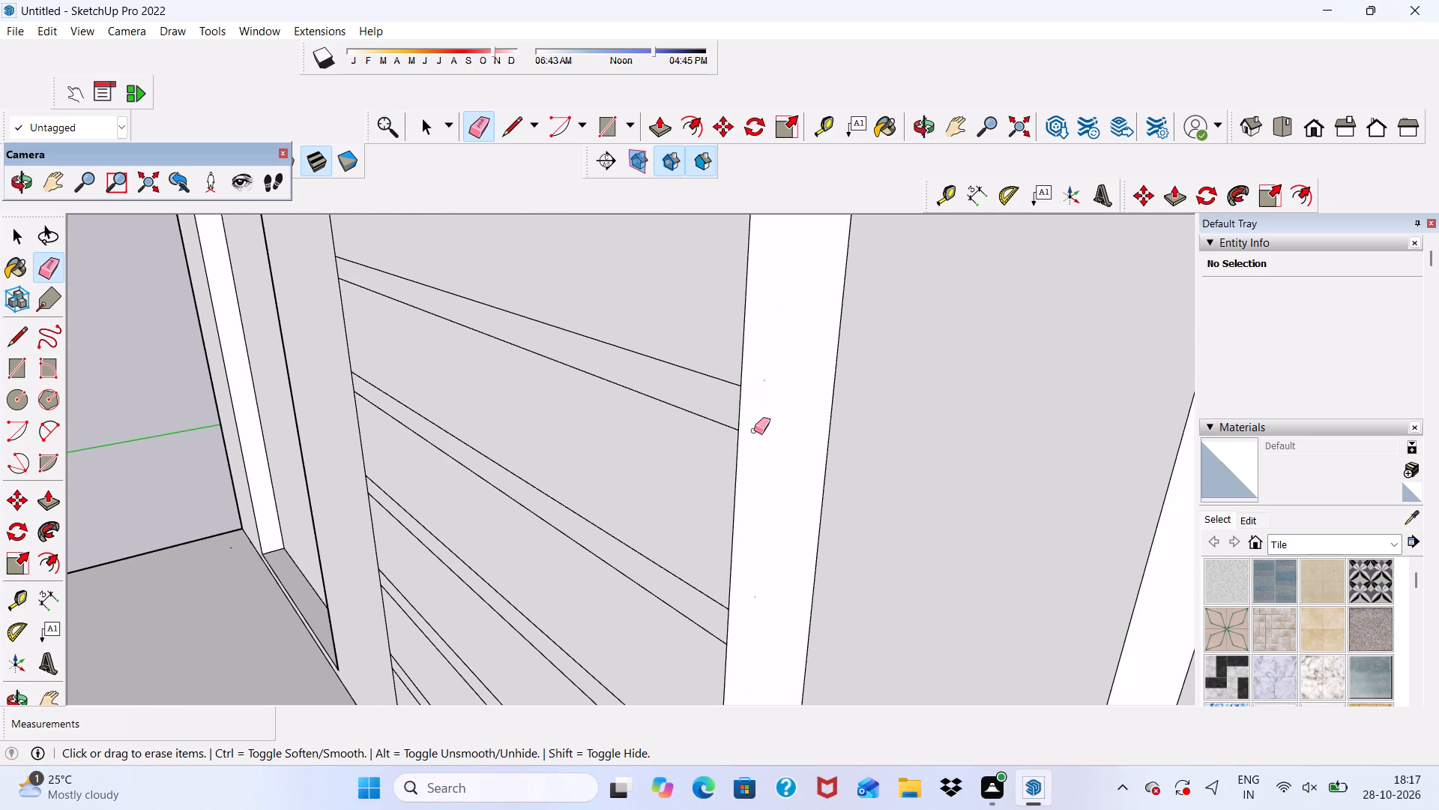
{"action": "scroll", "coordinate": [762, 414], "scroll_direction": "down", "scroll_amount": 10}
{"action": "scroll", "coordinate": [815, 334], "scroll_direction": "up", "scroll_amount": 11}
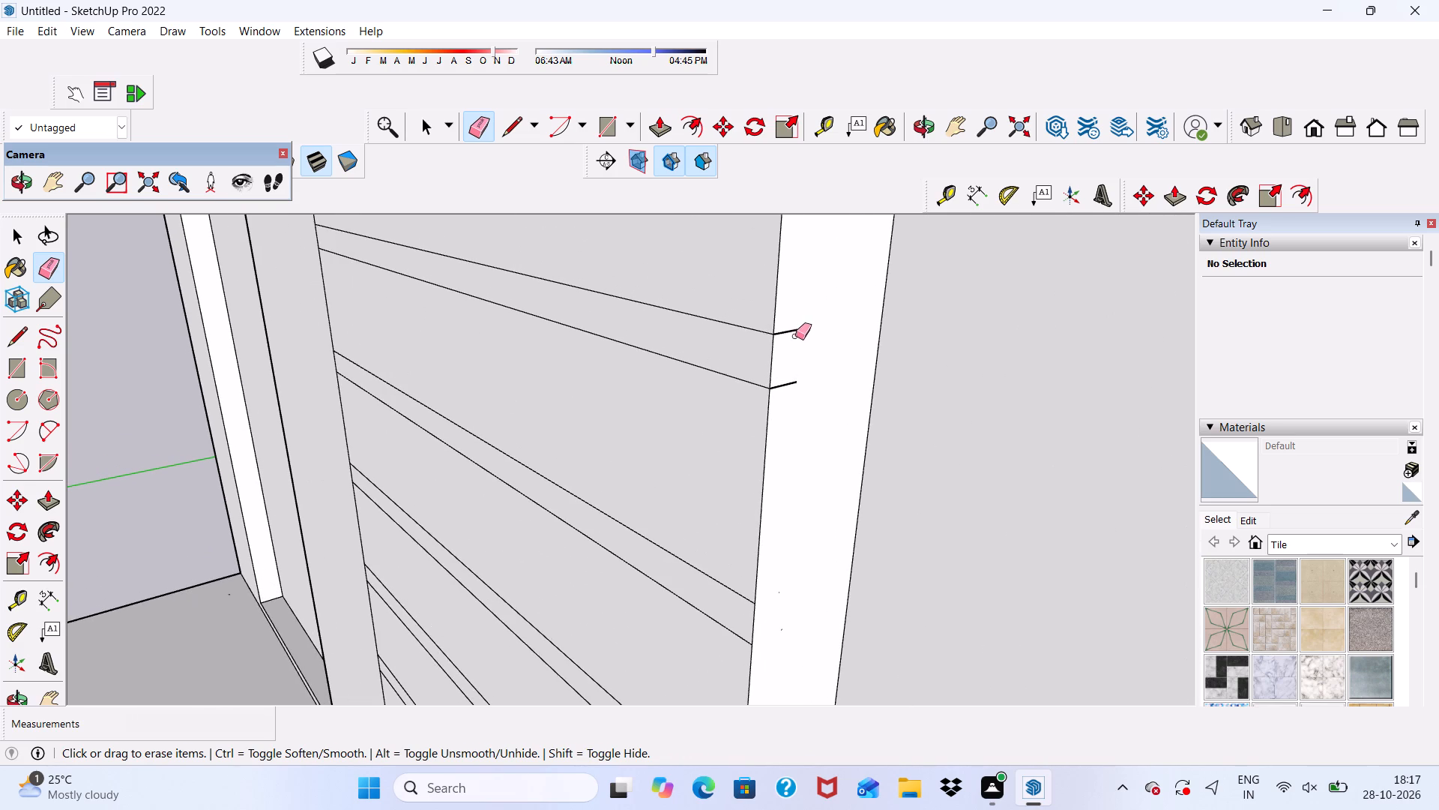
{"action": "left_click_drag", "start_coordinate": [798, 320], "coordinate": [774, 385]}
{"action": "left_click_drag", "start_coordinate": [800, 385], "coordinate": [800, 395]}
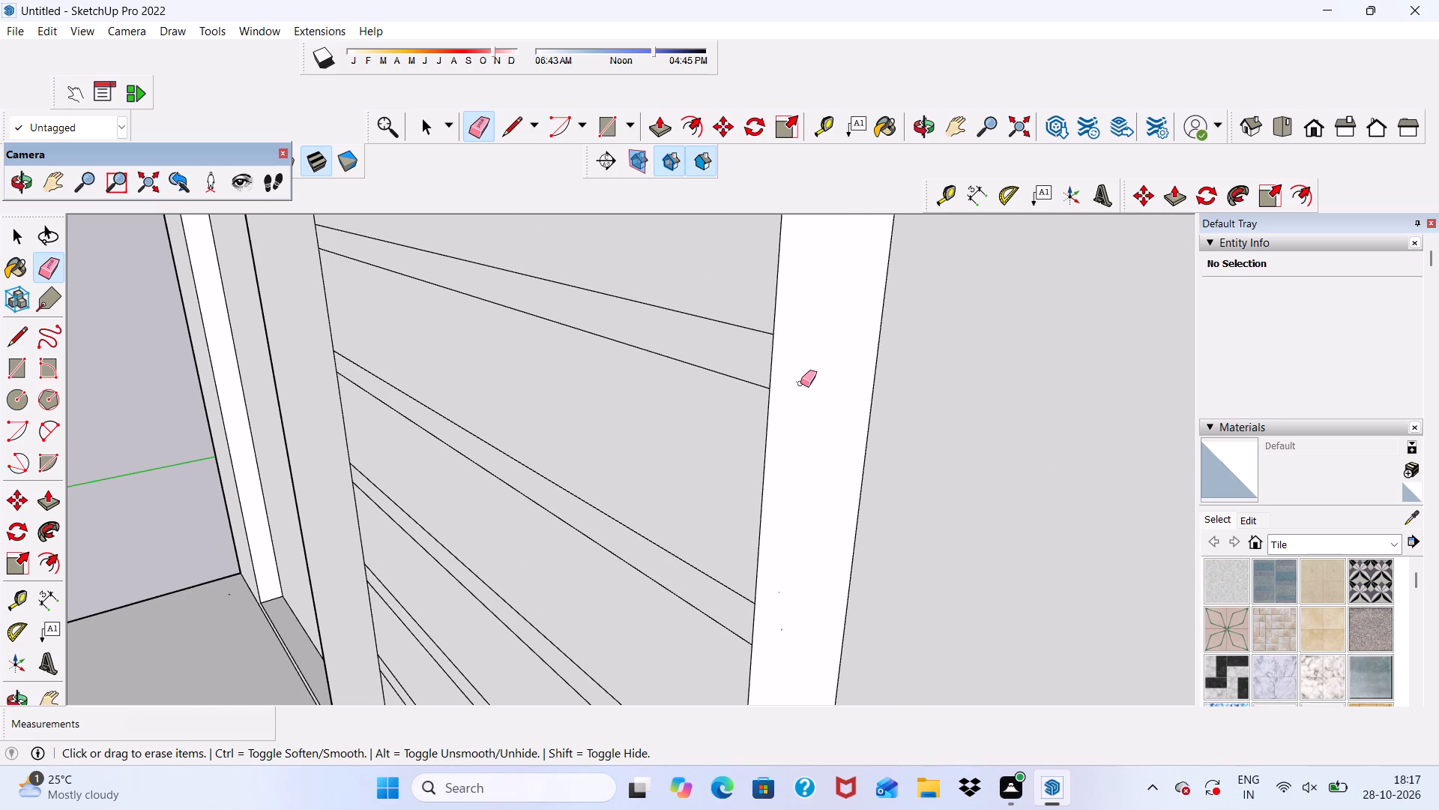
{"action": "left_click_drag", "start_coordinate": [801, 382], "coordinate": [802, 394]}
{"action": "left_click_drag", "start_coordinate": [801, 390], "coordinate": [797, 415]}
{"action": "scroll", "coordinate": [794, 406], "scroll_direction": "down", "scroll_amount": 17}
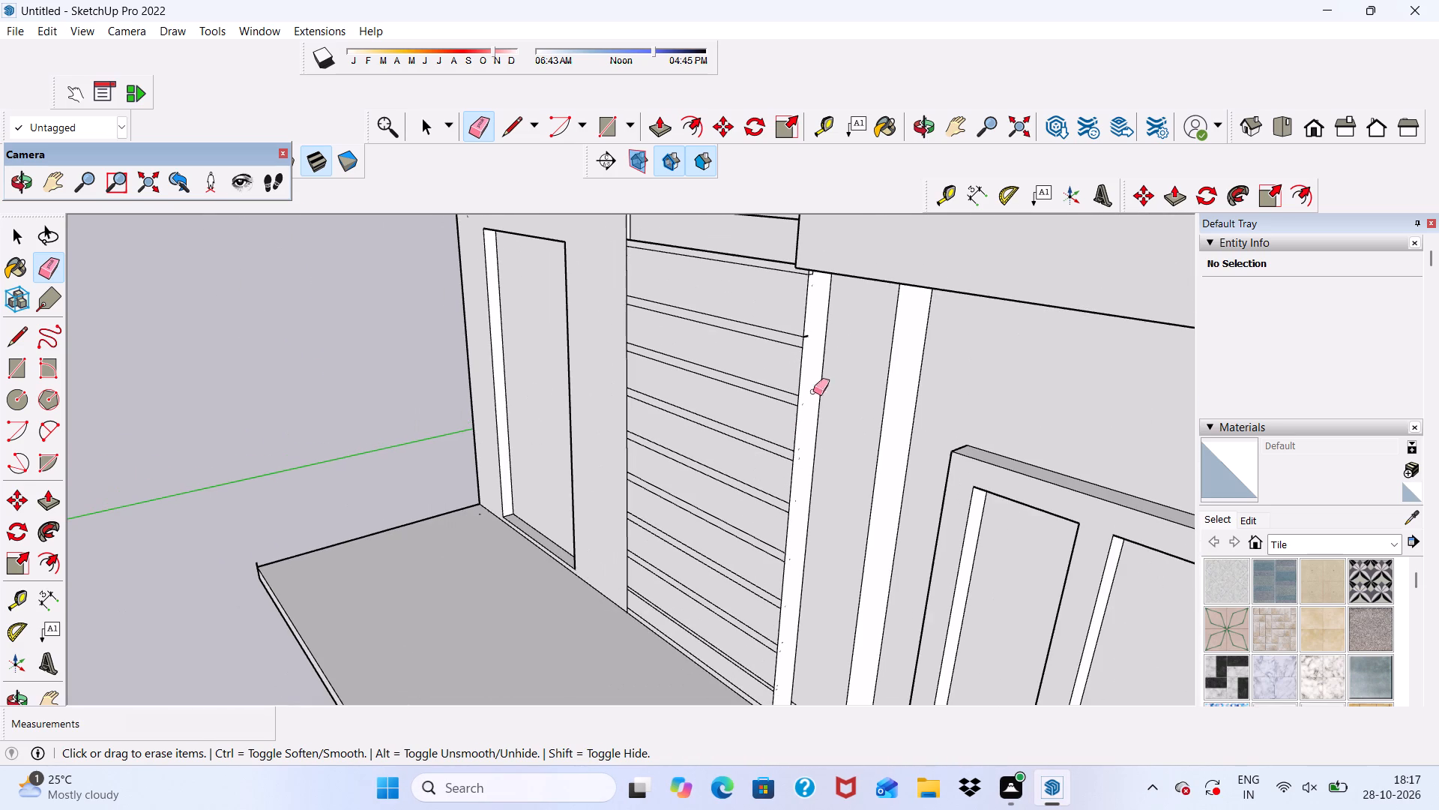
{"action": "scroll", "coordinate": [875, 250], "scroll_direction": "up", "scroll_amount": 17}
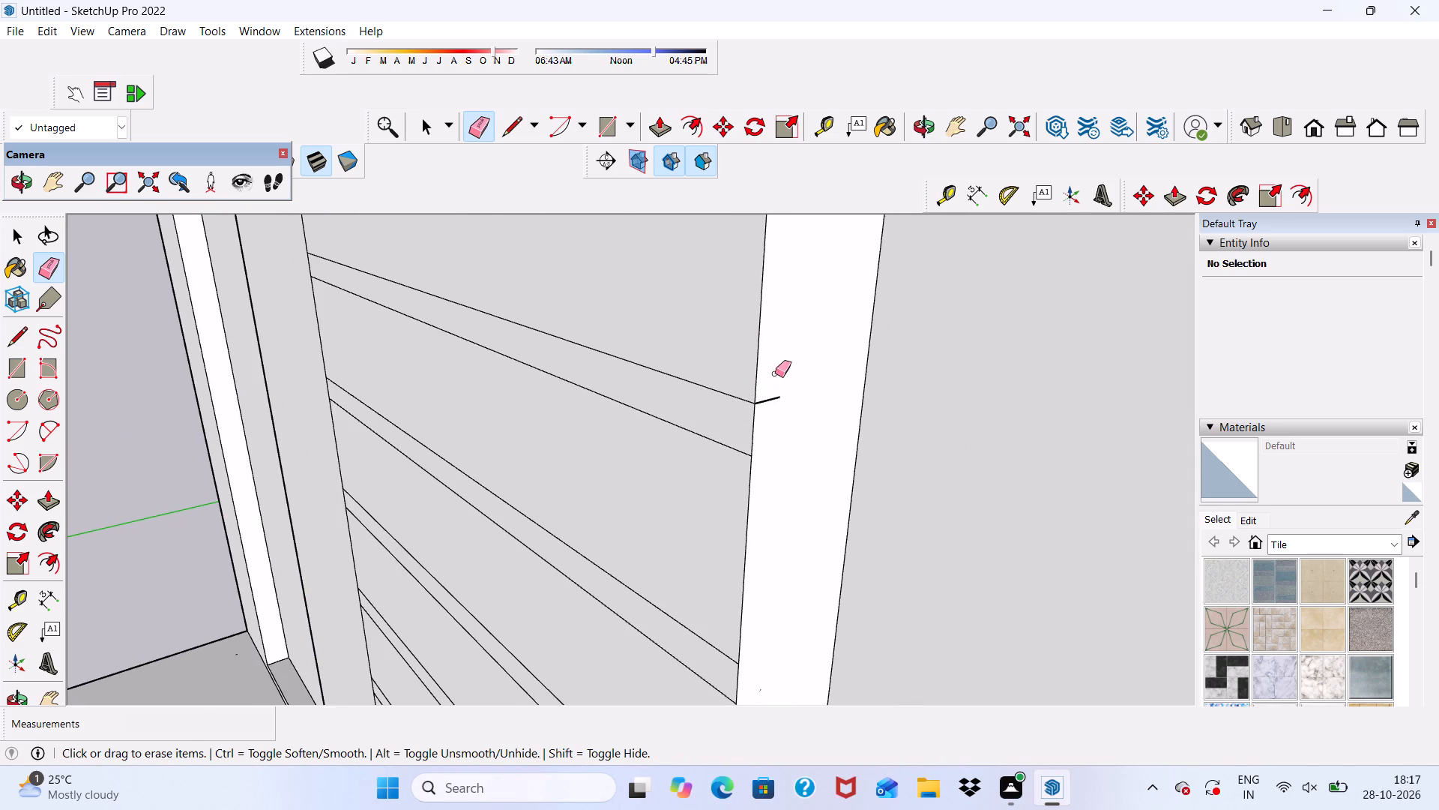
{"action": "left_click_drag", "start_coordinate": [775, 373], "coordinate": [762, 428]}
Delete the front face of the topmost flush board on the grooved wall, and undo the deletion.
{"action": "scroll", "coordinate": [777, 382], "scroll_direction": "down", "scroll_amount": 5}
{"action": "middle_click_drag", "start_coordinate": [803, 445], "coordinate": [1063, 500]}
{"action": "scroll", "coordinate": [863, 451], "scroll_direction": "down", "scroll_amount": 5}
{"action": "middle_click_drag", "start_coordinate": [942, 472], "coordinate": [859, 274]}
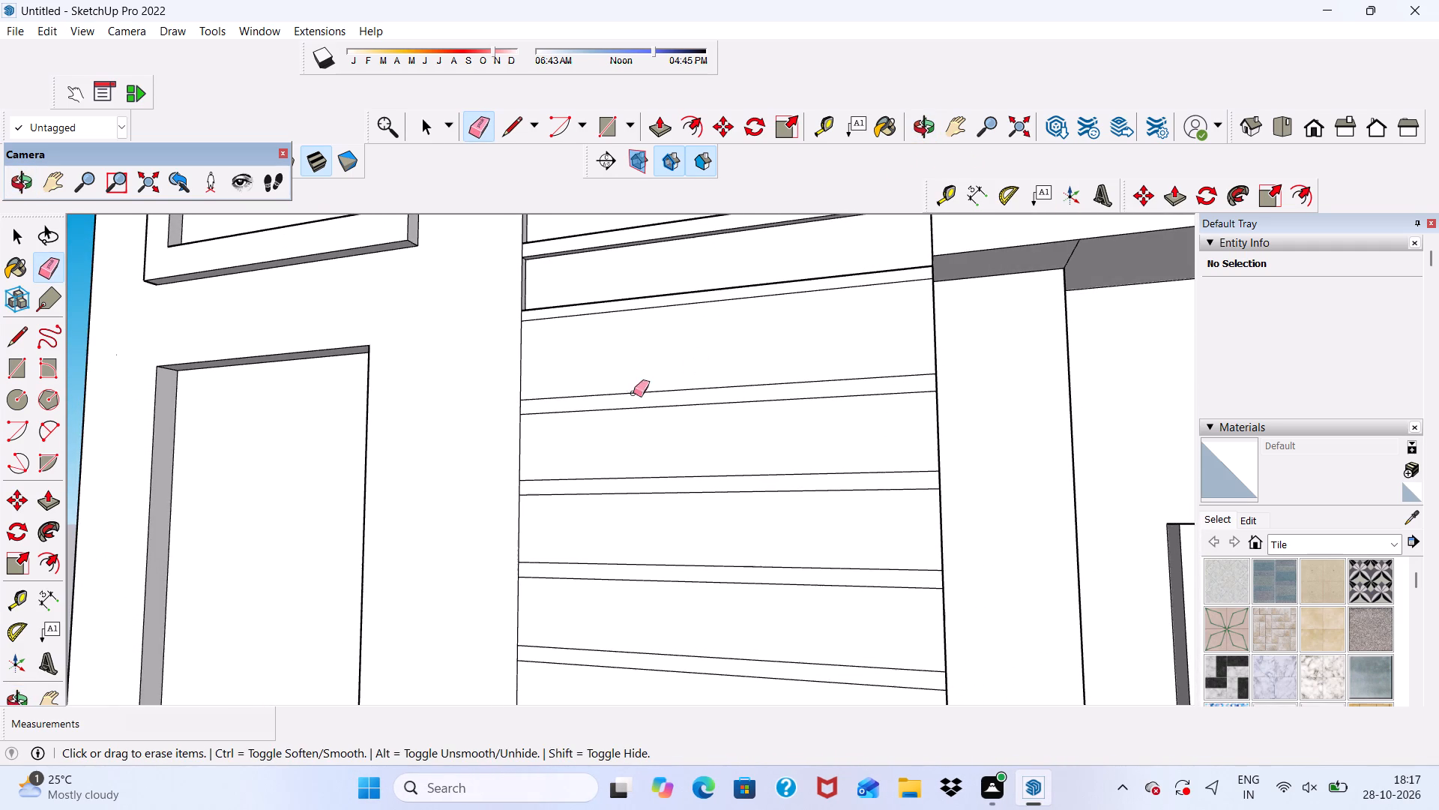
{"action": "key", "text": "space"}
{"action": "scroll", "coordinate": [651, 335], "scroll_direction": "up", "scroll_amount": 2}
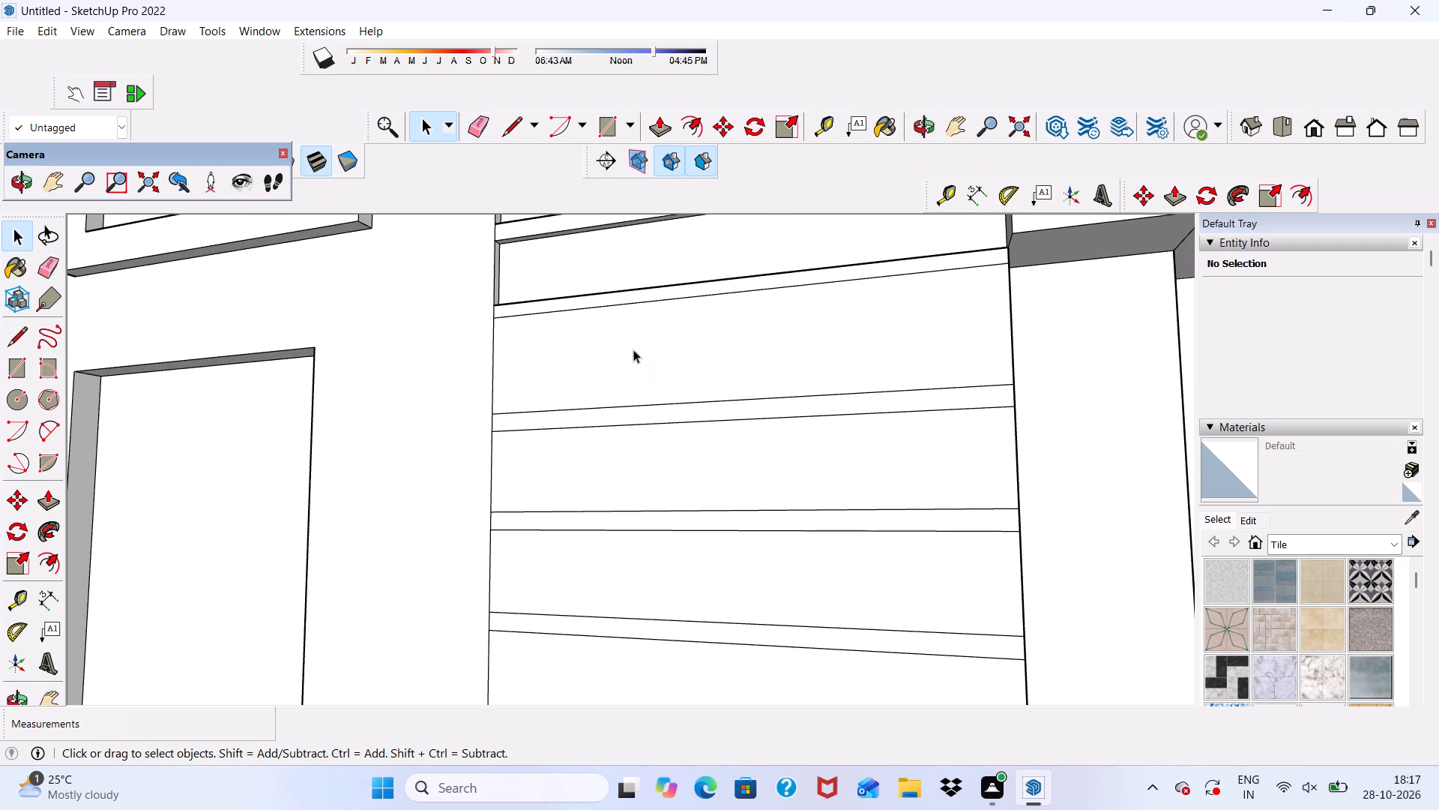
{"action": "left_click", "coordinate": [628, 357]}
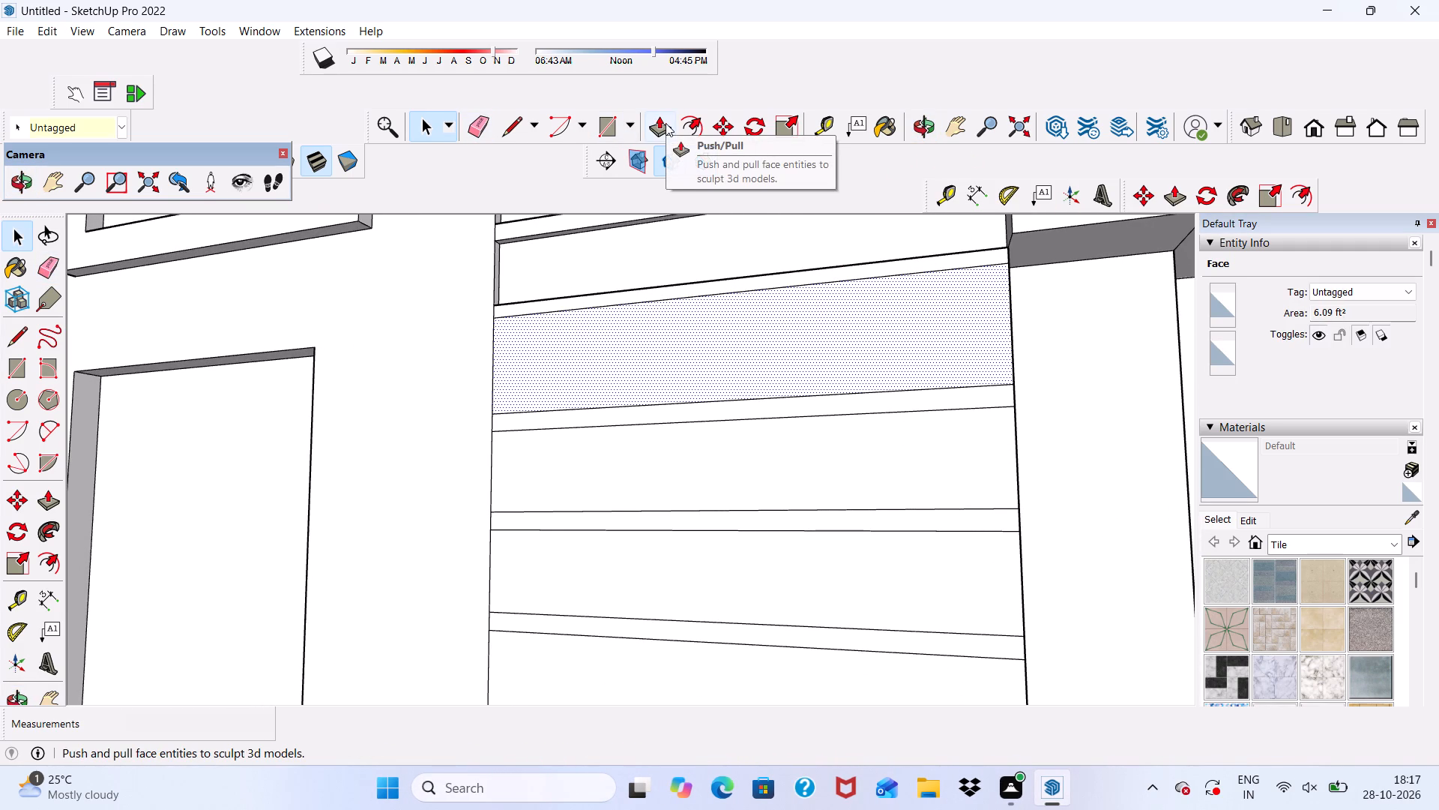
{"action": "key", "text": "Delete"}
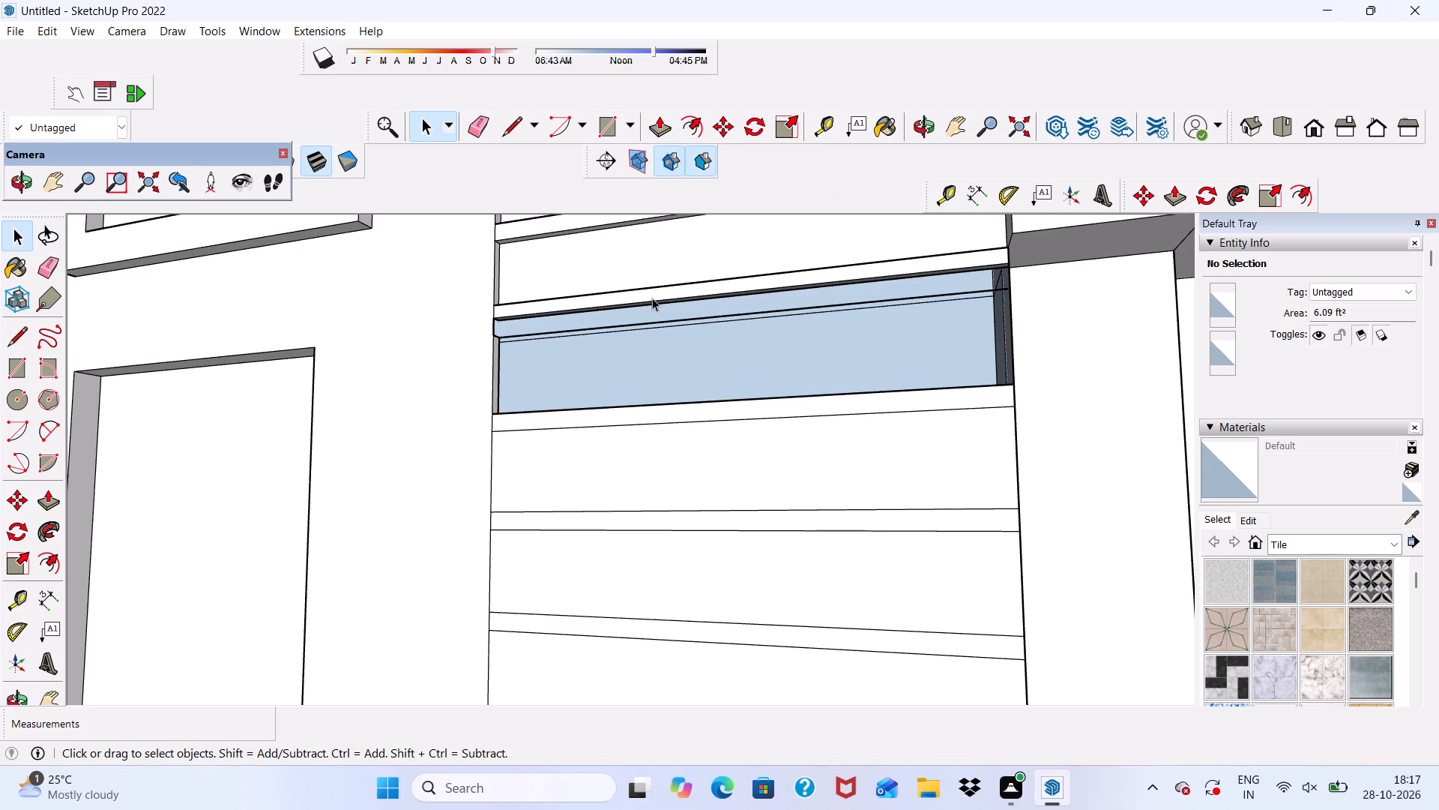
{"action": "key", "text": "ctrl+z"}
Push/Pull the topmost flush board's face outward, and back inward by about 6 1/16" to recess it between the strips.
{"action": "left_click", "coordinate": [574, 388]}
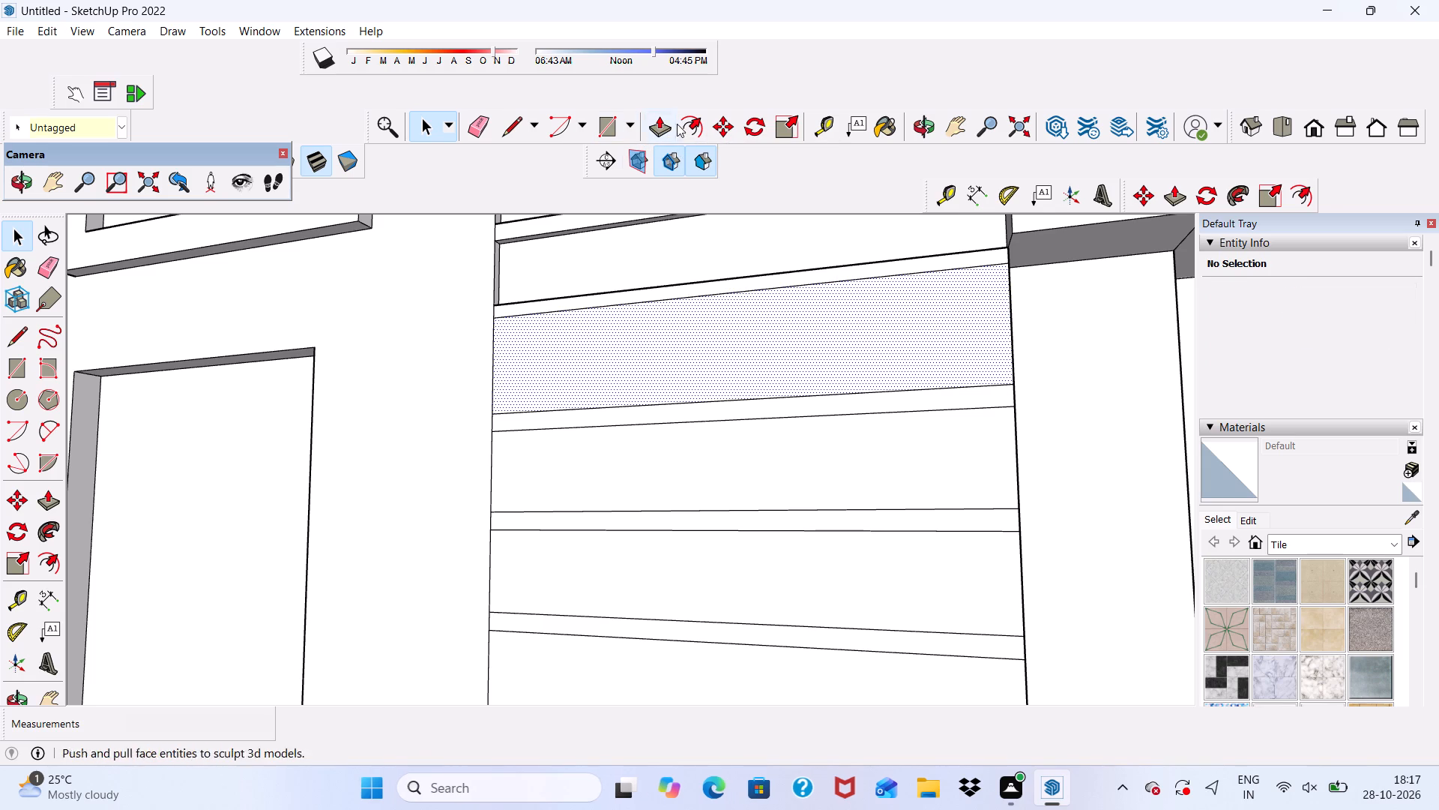
{"action": "left_click", "coordinate": [657, 121]}
{"action": "left_click_drag", "start_coordinate": [568, 373], "coordinate": [573, 373]}
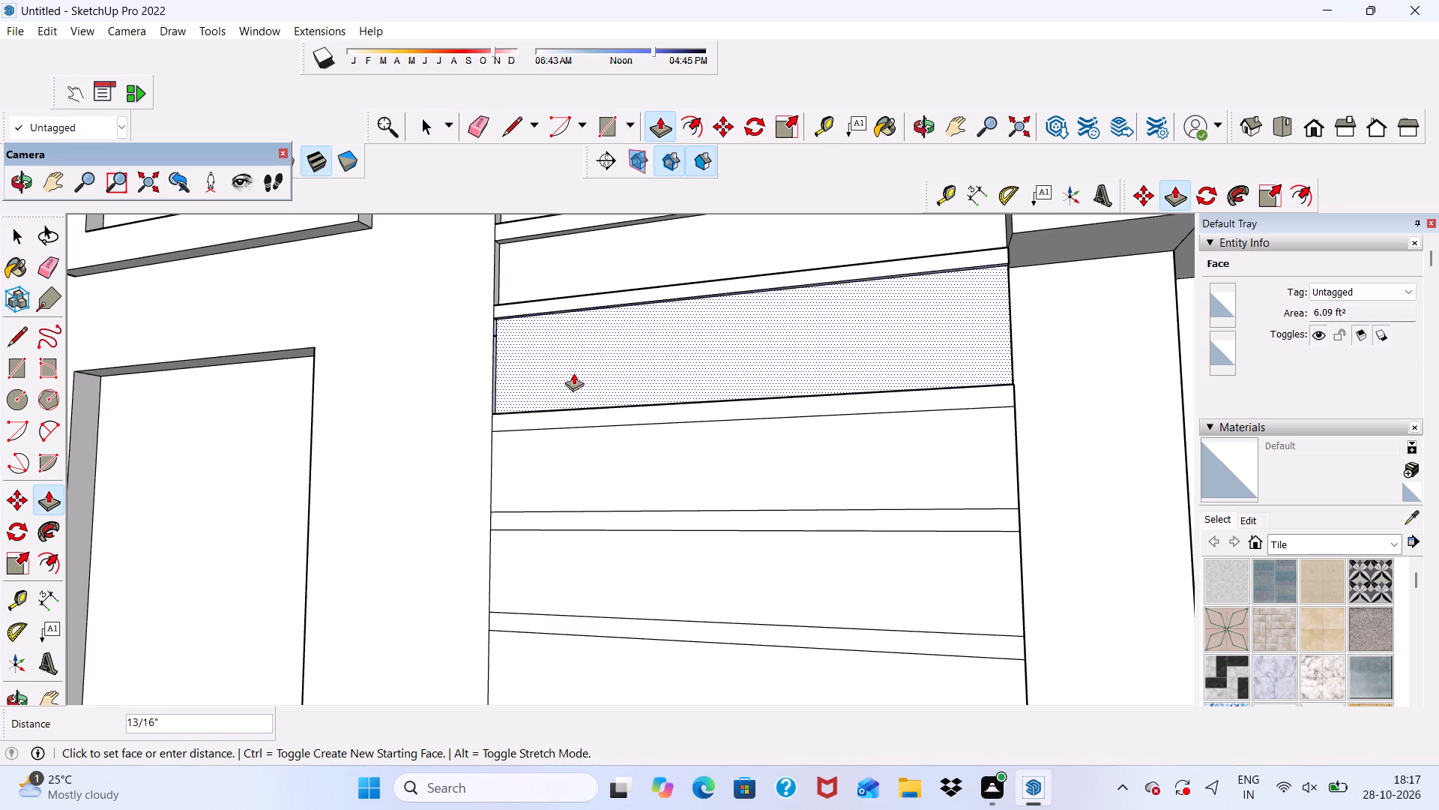
{"action": "left_click_drag", "start_coordinate": [573, 373], "coordinate": [579, 356]}
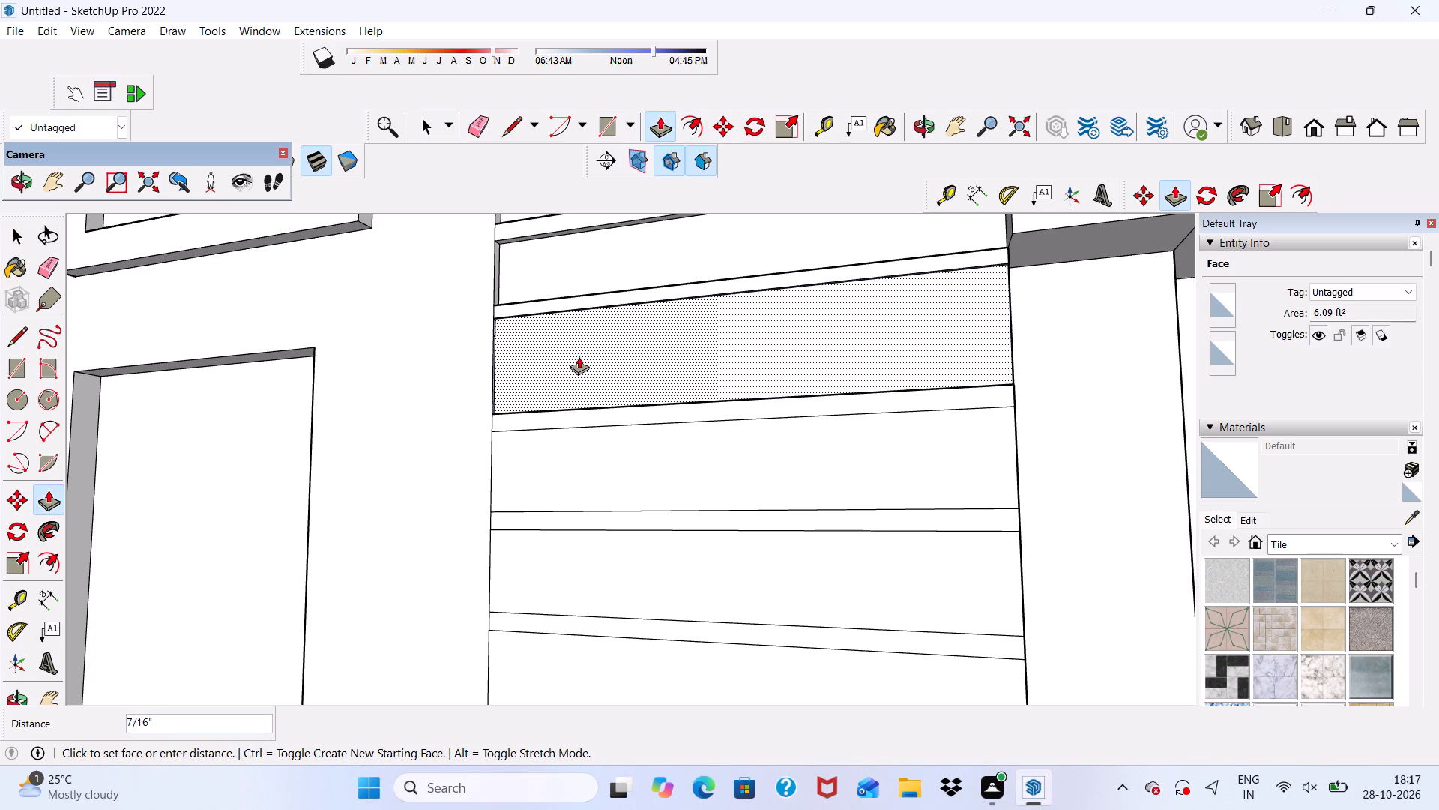
{"action": "left_click_drag", "start_coordinate": [579, 356], "coordinate": [587, 357]}
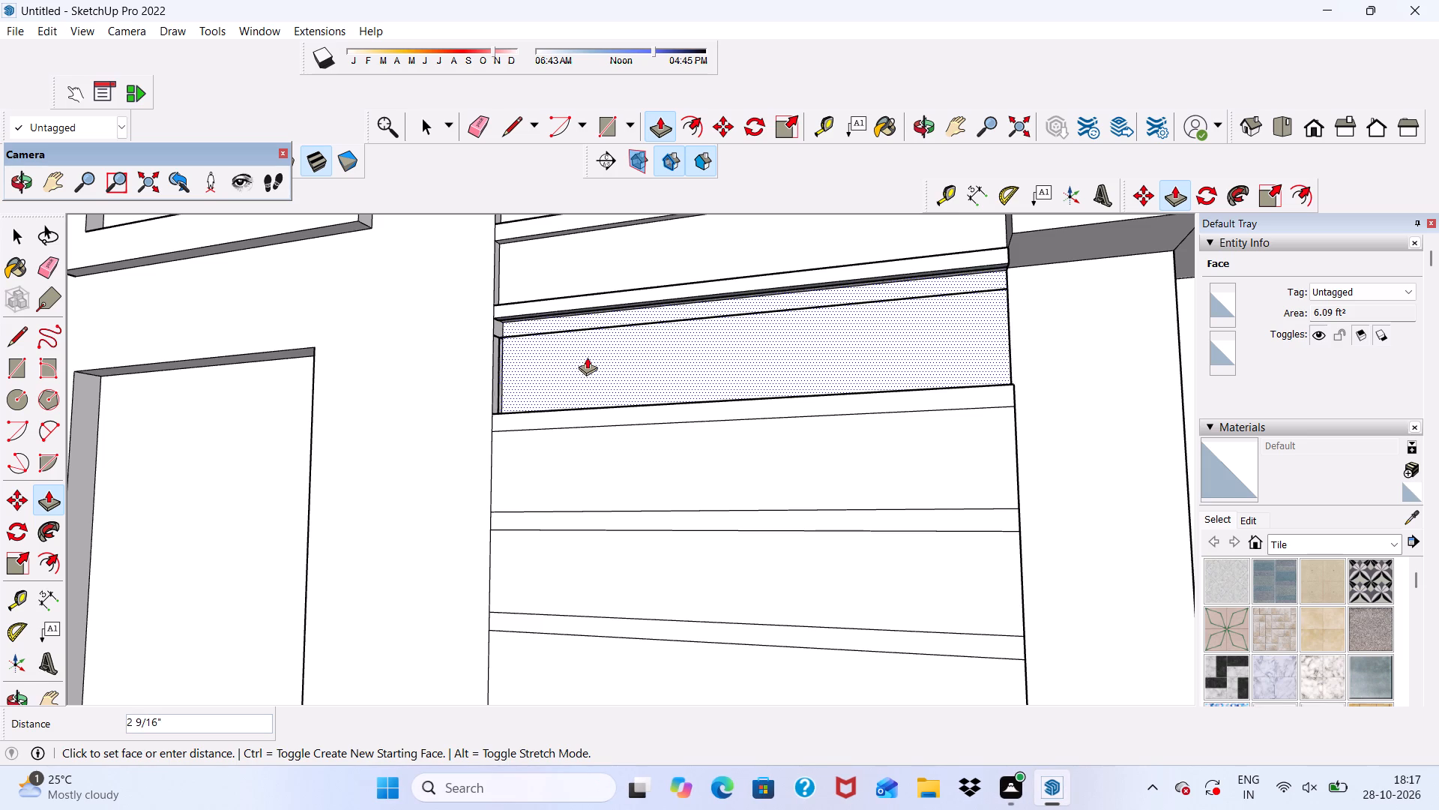
{"action": "left_click_drag", "start_coordinate": [587, 357], "coordinate": [558, 357]}
{"action": "scroll", "coordinate": [552, 346], "scroll_direction": "down", "scroll_amount": 1}
{"action": "middle_click_drag", "start_coordinate": [560, 346], "coordinate": [567, 351]}
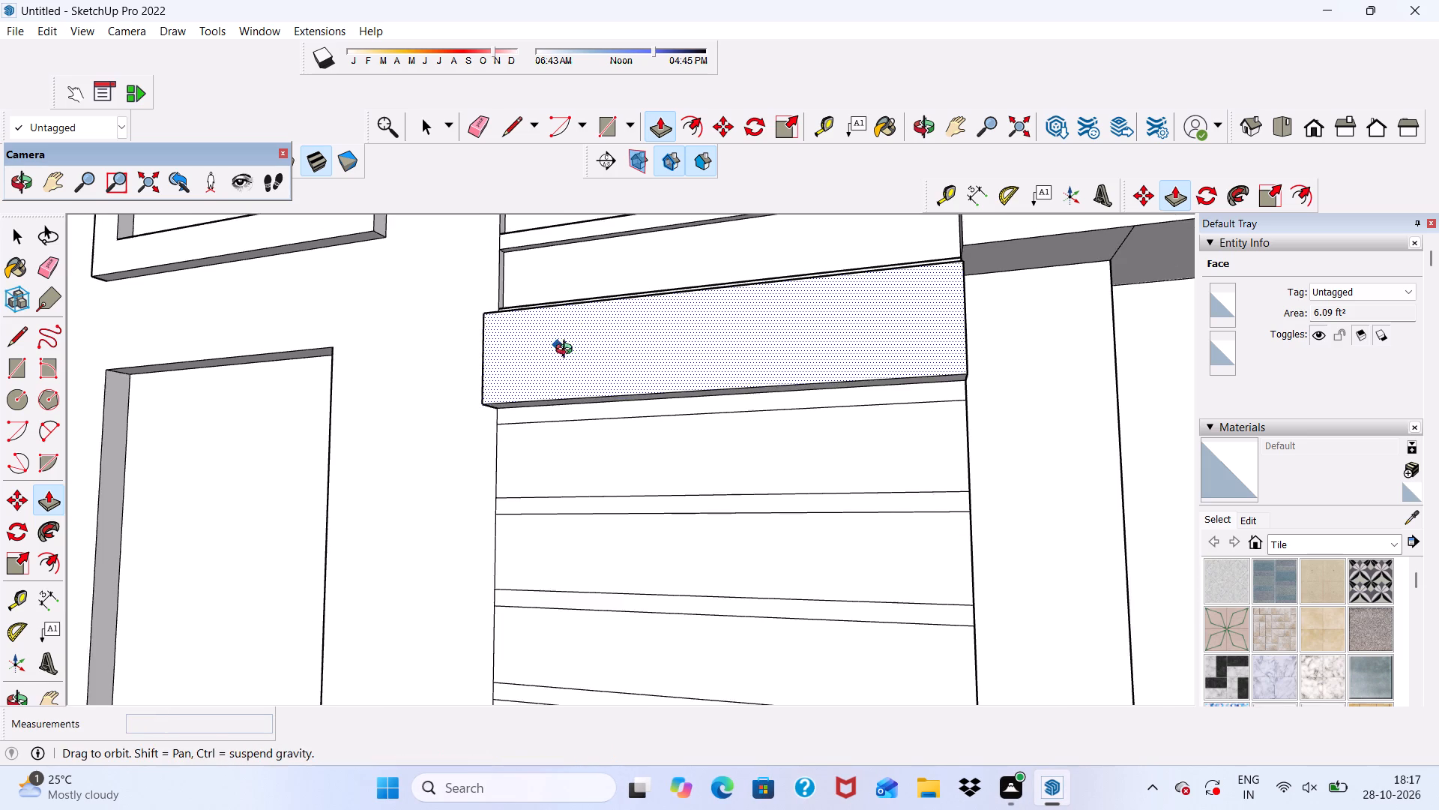
{"action": "middle_click_drag", "start_coordinate": [567, 351], "coordinate": [791, 488]}
{"action": "left_click_drag", "start_coordinate": [552, 388], "coordinate": [544, 373]}
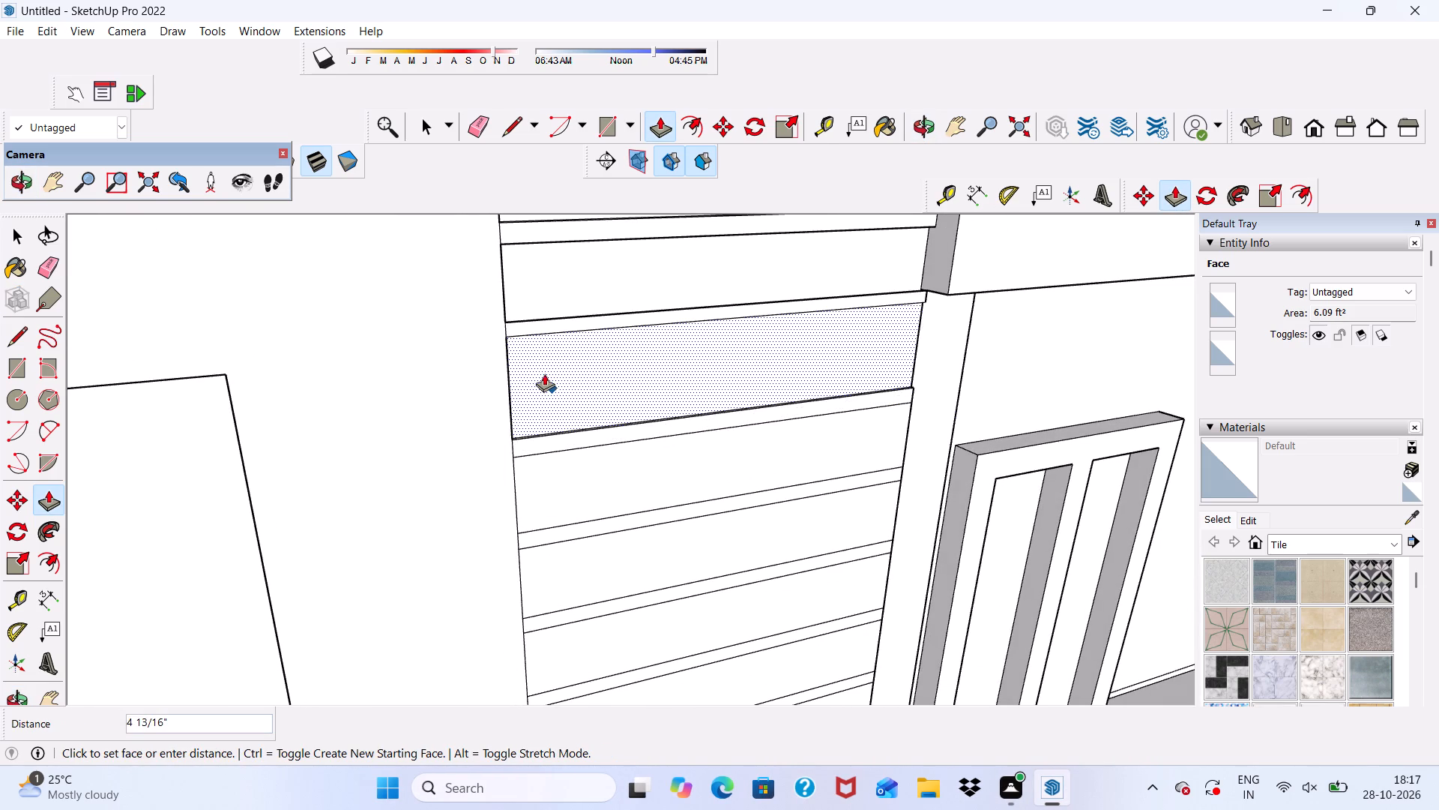
{"action": "left_click_drag", "start_coordinate": [544, 373], "coordinate": [540, 375]}
{"action": "scroll", "coordinate": [632, 404], "scroll_direction": "down", "scroll_amount": 1}
{"action": "middle_click_drag", "start_coordinate": [634, 404], "coordinate": [396, 362]}
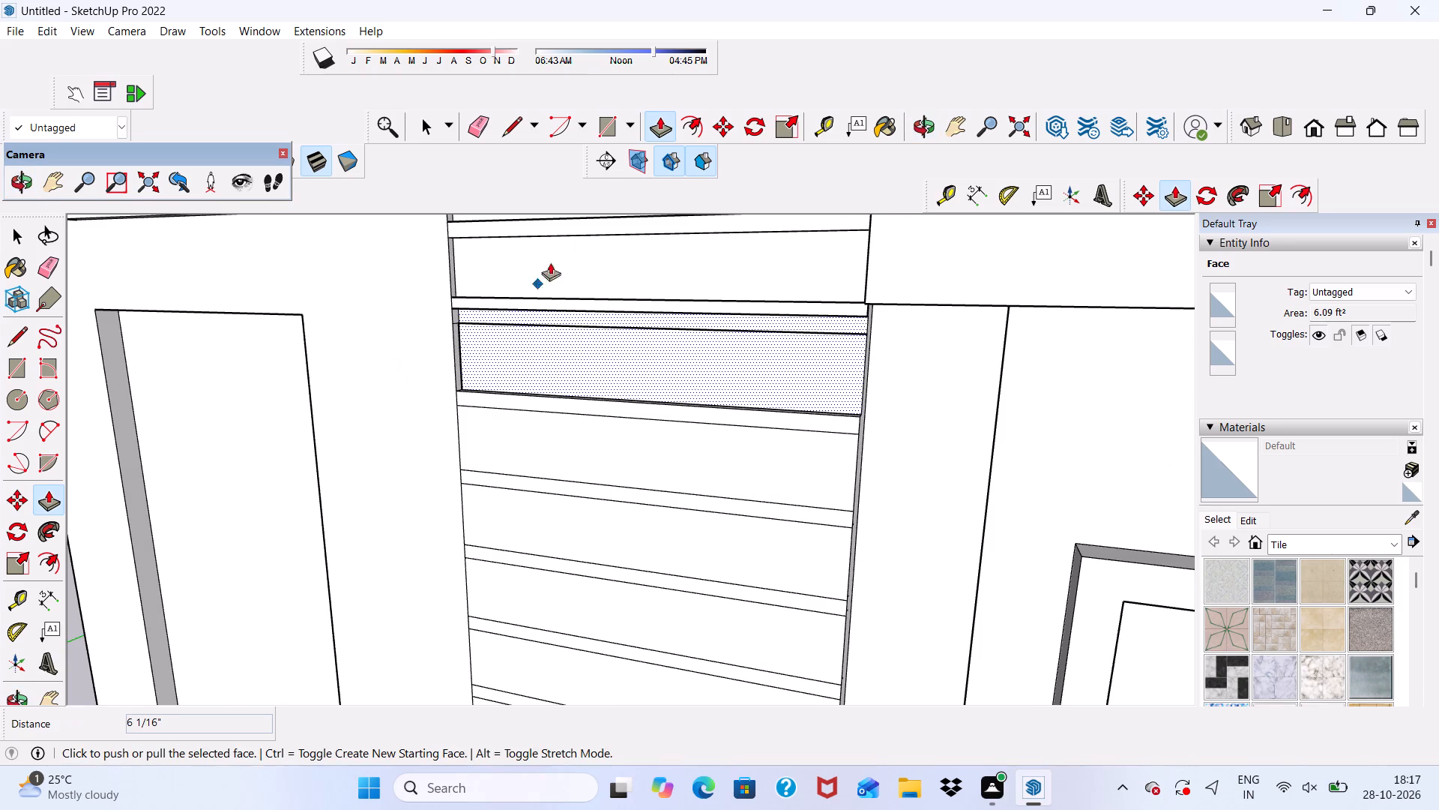
Erase the horizontal line across the newly recessed board face and the leftover seams on the recess's side reveal.
{"action": "left_click", "coordinate": [484, 120]}
{"action": "scroll", "coordinate": [477, 292], "scroll_direction": "up", "scroll_amount": 5}
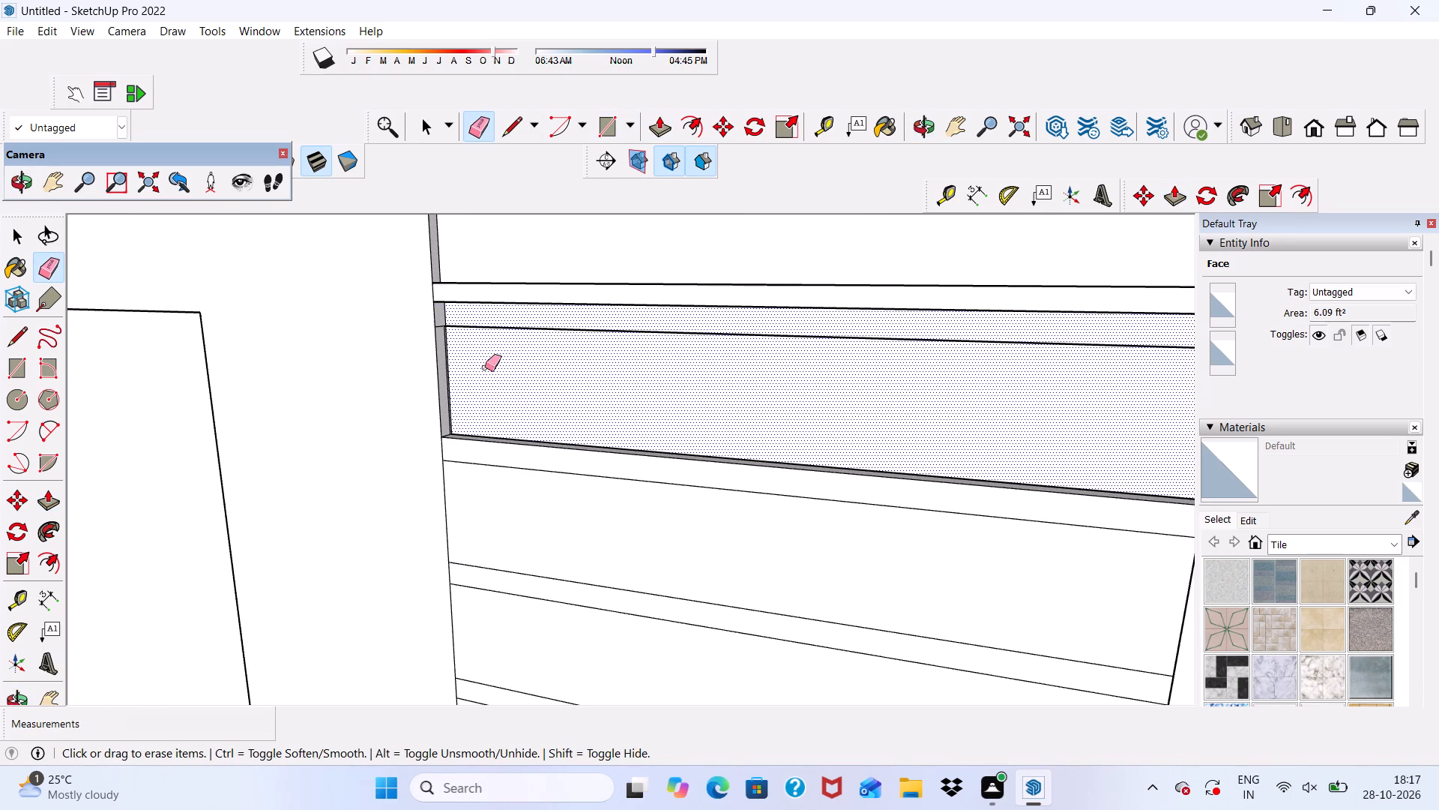
{"action": "scroll", "coordinate": [492, 352], "scroll_direction": "up", "scroll_amount": 3}
{"action": "left_click_drag", "start_coordinate": [481, 312], "coordinate": [477, 319]}
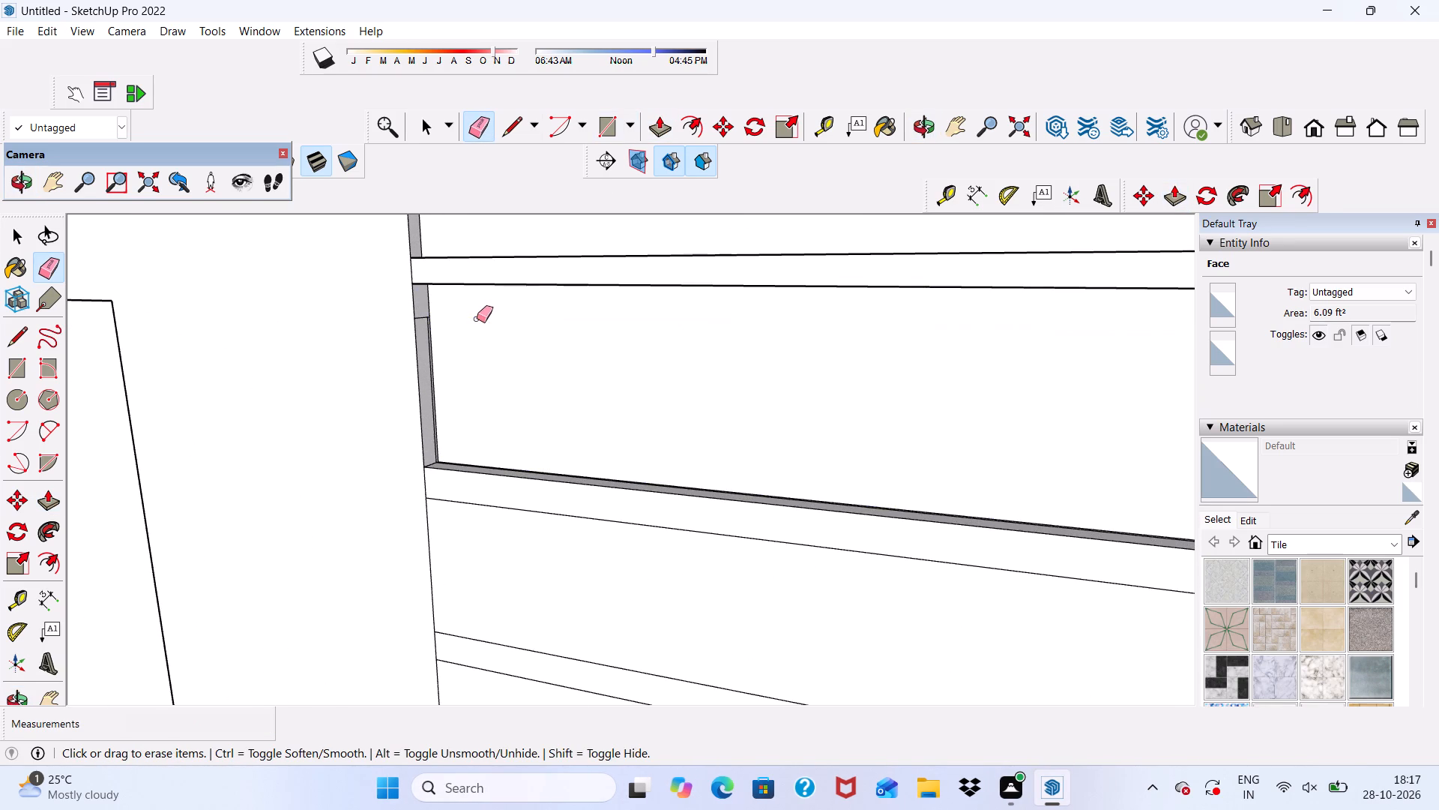
{"action": "scroll", "coordinate": [442, 339], "scroll_direction": "up", "scroll_amount": 11}
{"action": "left_click_drag", "start_coordinate": [414, 295], "coordinate": [424, 364]}
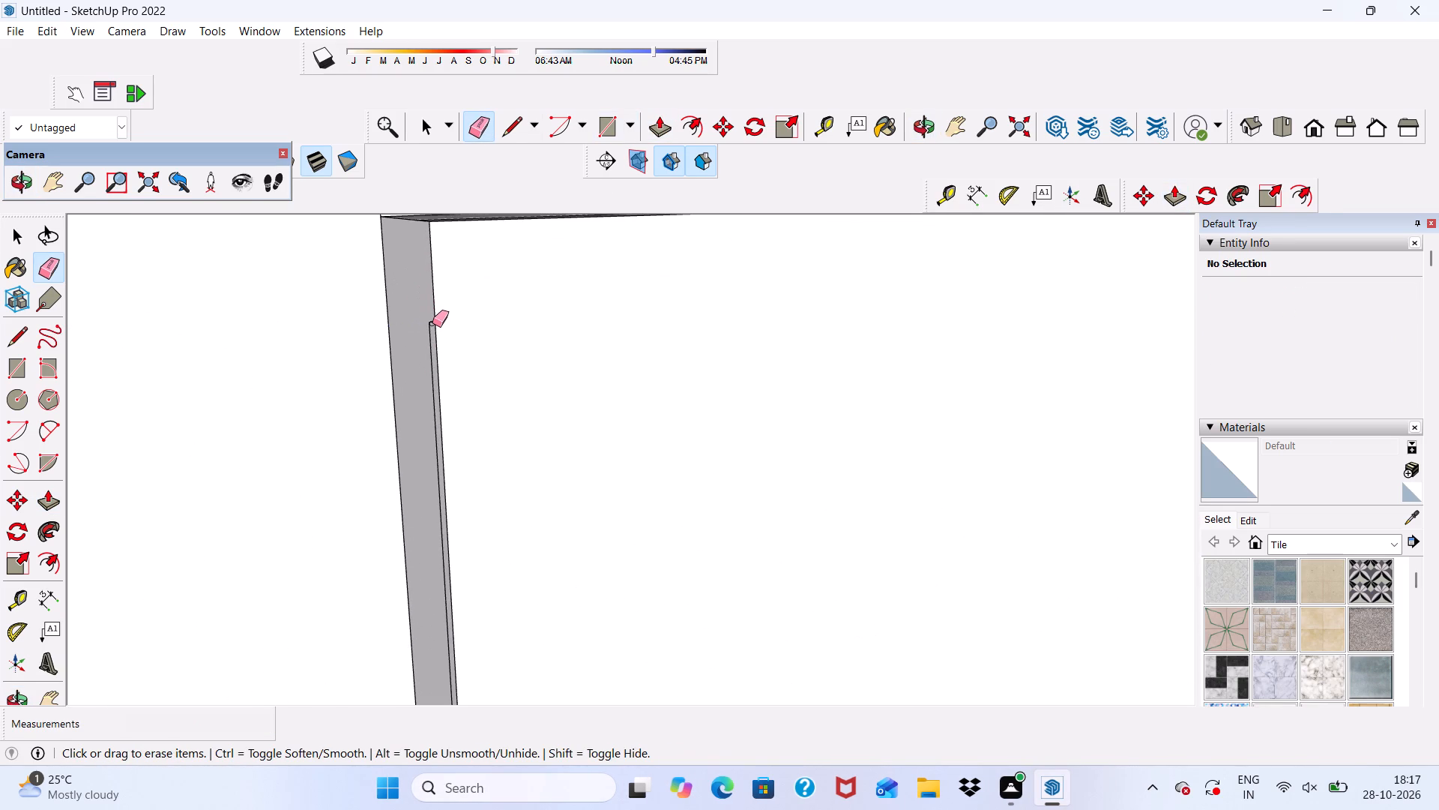
{"action": "left_click", "coordinate": [432, 323]}
{"action": "scroll", "coordinate": [435, 324], "scroll_direction": "up", "scroll_amount": 7}
{"action": "left_click_drag", "start_coordinate": [427, 321], "coordinate": [432, 340]}
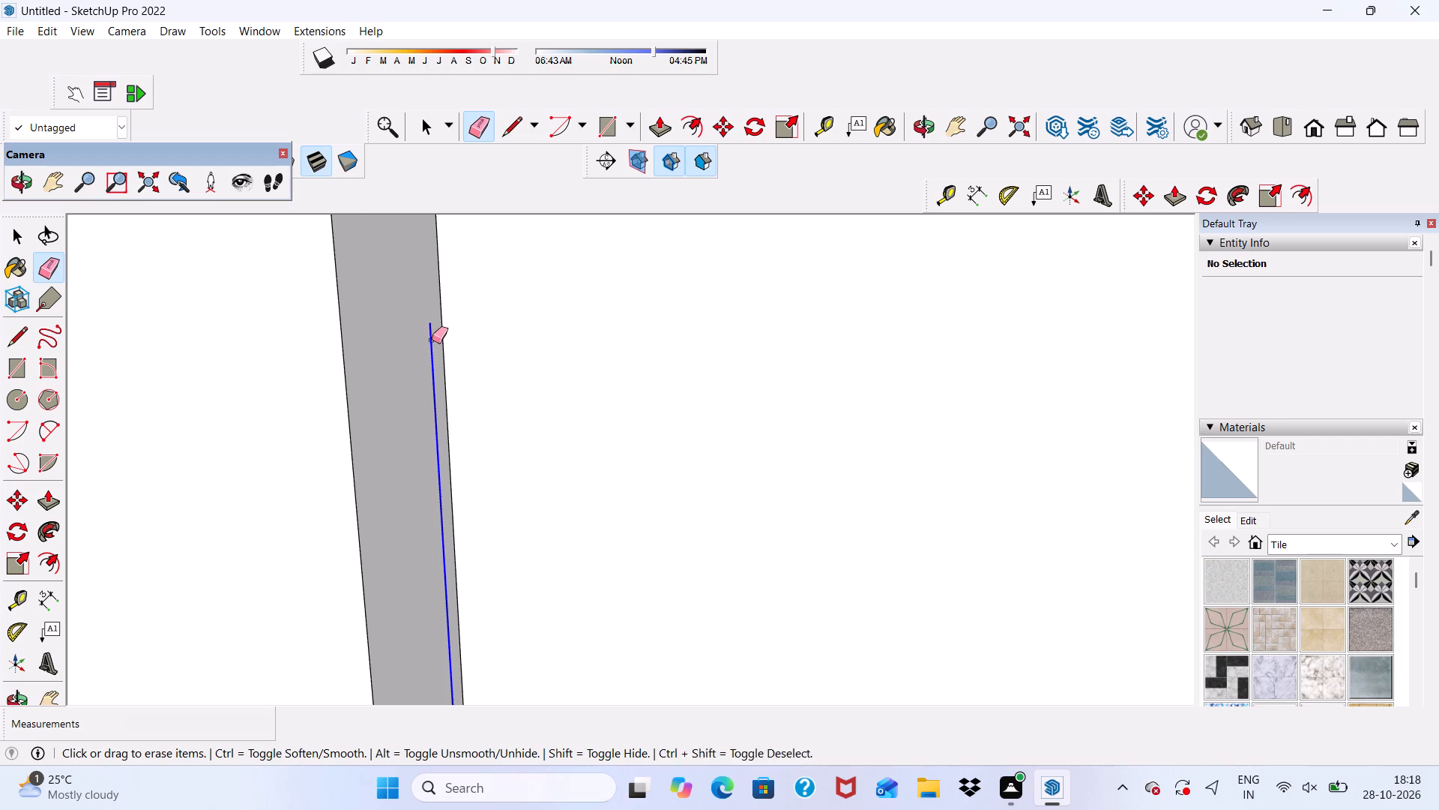
{"action": "left_click_drag", "start_coordinate": [432, 340], "coordinate": [432, 342]}
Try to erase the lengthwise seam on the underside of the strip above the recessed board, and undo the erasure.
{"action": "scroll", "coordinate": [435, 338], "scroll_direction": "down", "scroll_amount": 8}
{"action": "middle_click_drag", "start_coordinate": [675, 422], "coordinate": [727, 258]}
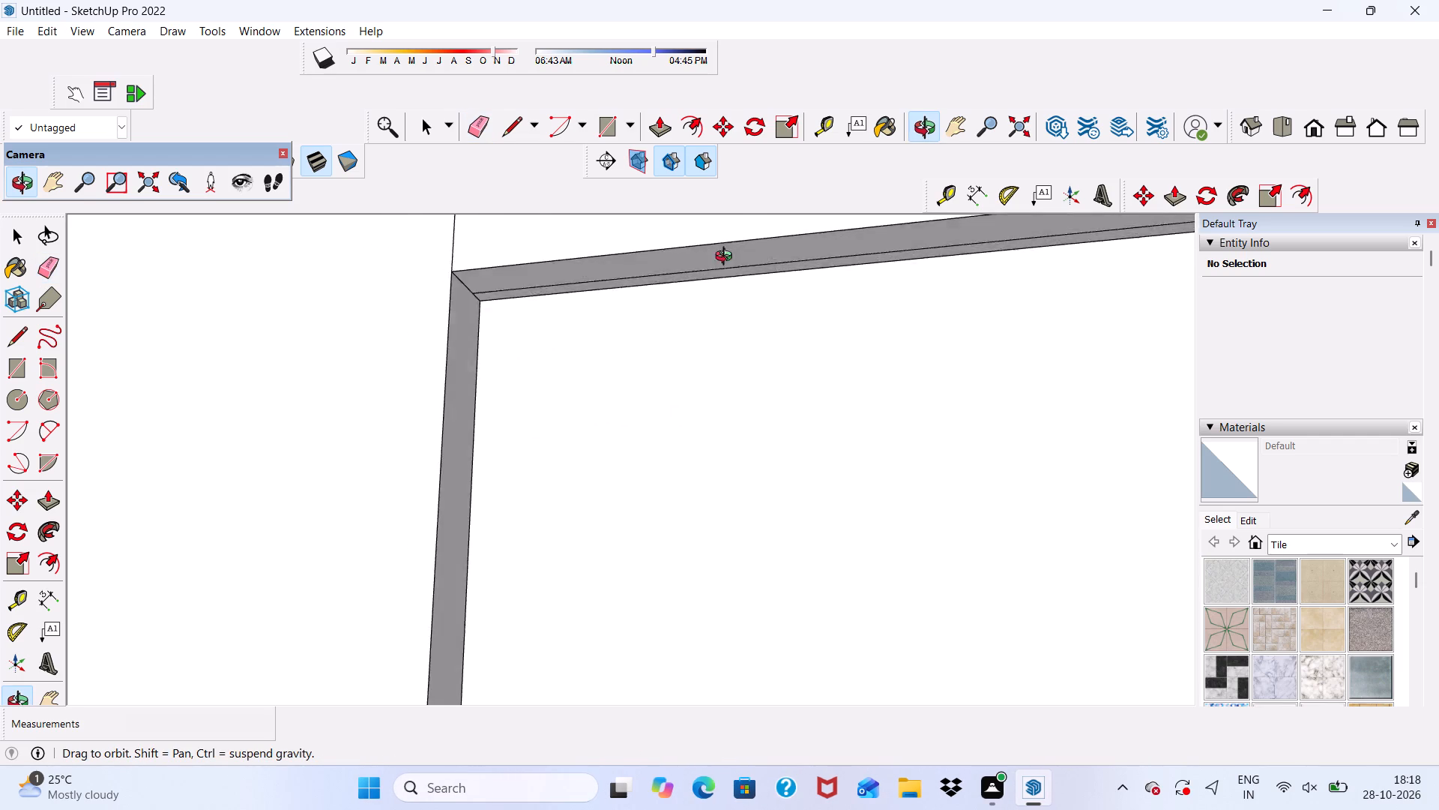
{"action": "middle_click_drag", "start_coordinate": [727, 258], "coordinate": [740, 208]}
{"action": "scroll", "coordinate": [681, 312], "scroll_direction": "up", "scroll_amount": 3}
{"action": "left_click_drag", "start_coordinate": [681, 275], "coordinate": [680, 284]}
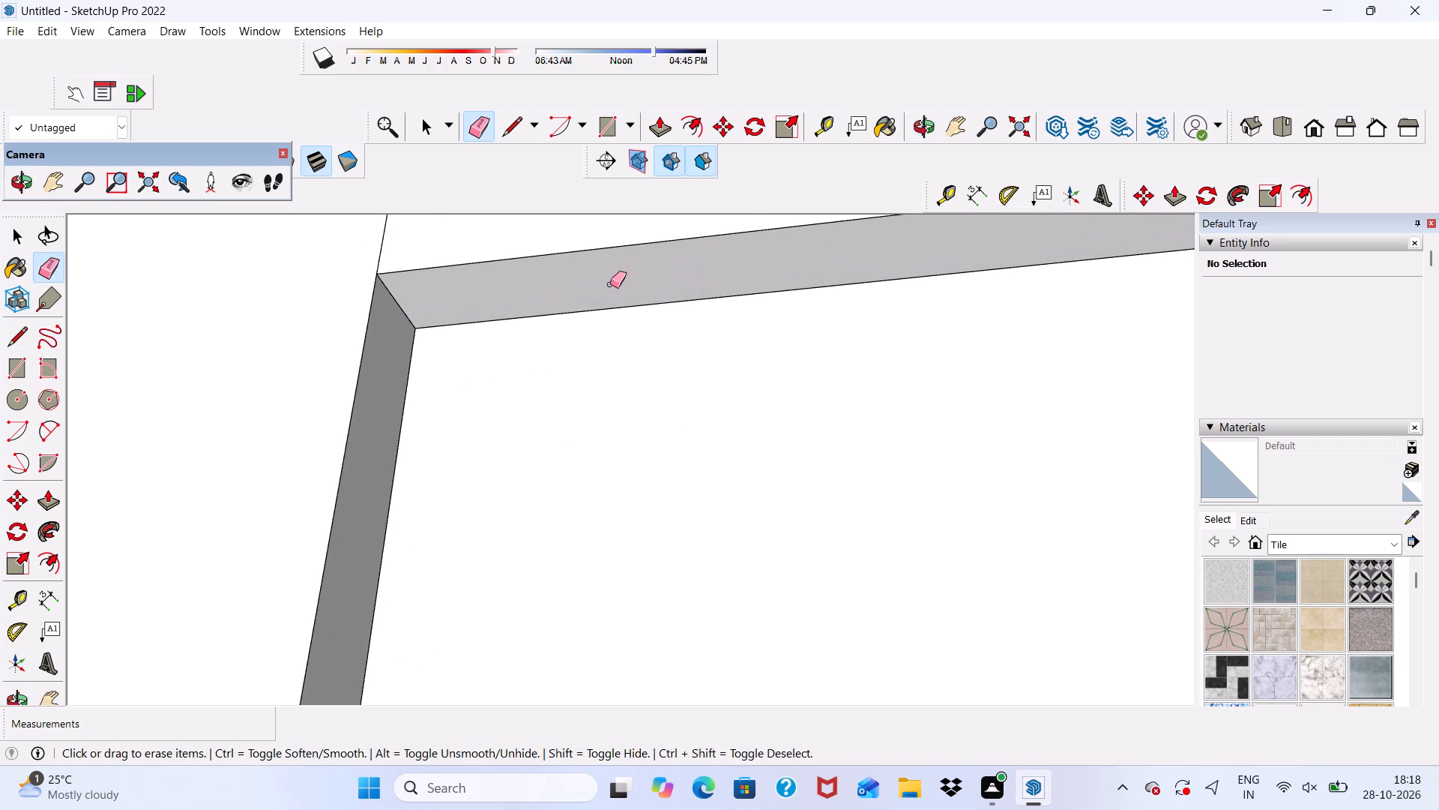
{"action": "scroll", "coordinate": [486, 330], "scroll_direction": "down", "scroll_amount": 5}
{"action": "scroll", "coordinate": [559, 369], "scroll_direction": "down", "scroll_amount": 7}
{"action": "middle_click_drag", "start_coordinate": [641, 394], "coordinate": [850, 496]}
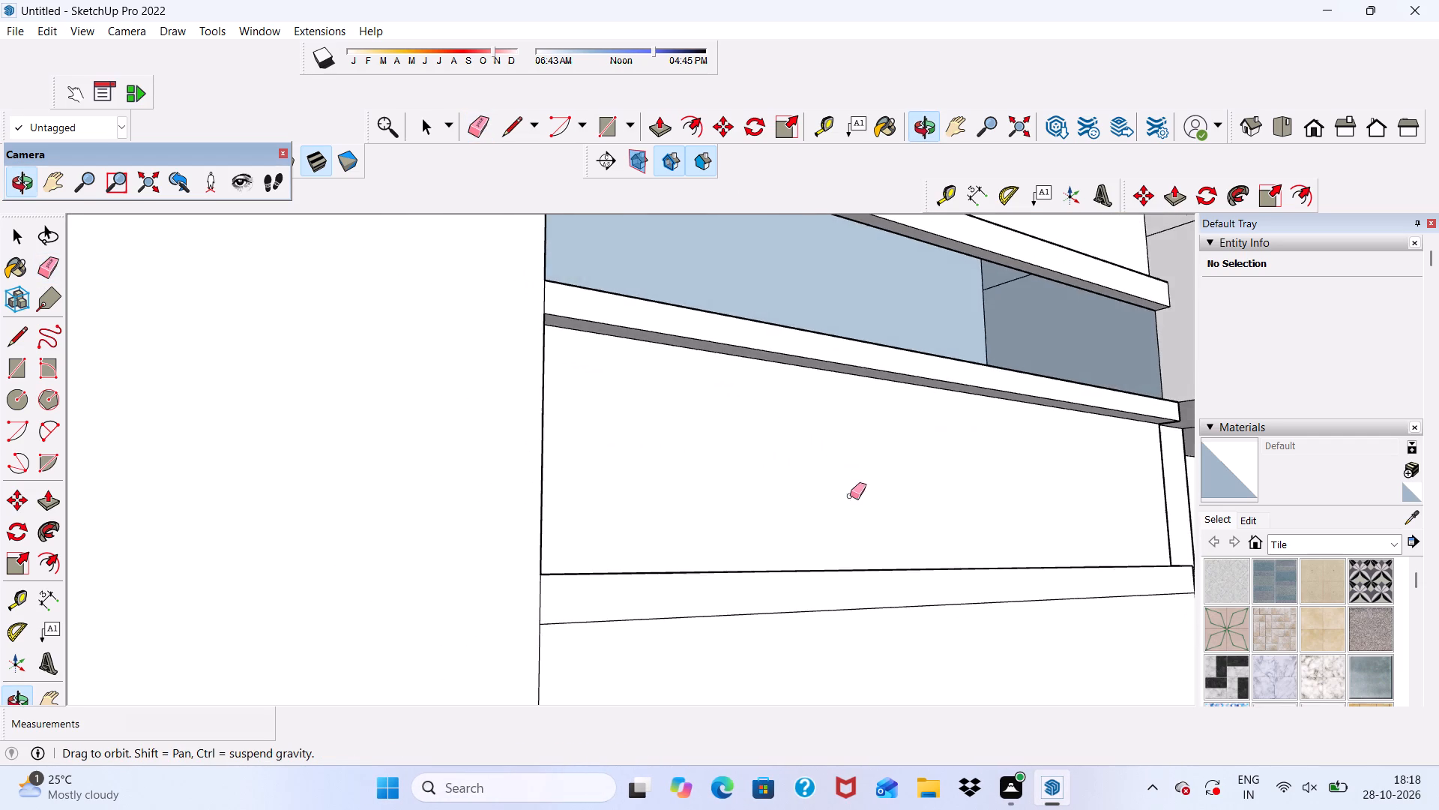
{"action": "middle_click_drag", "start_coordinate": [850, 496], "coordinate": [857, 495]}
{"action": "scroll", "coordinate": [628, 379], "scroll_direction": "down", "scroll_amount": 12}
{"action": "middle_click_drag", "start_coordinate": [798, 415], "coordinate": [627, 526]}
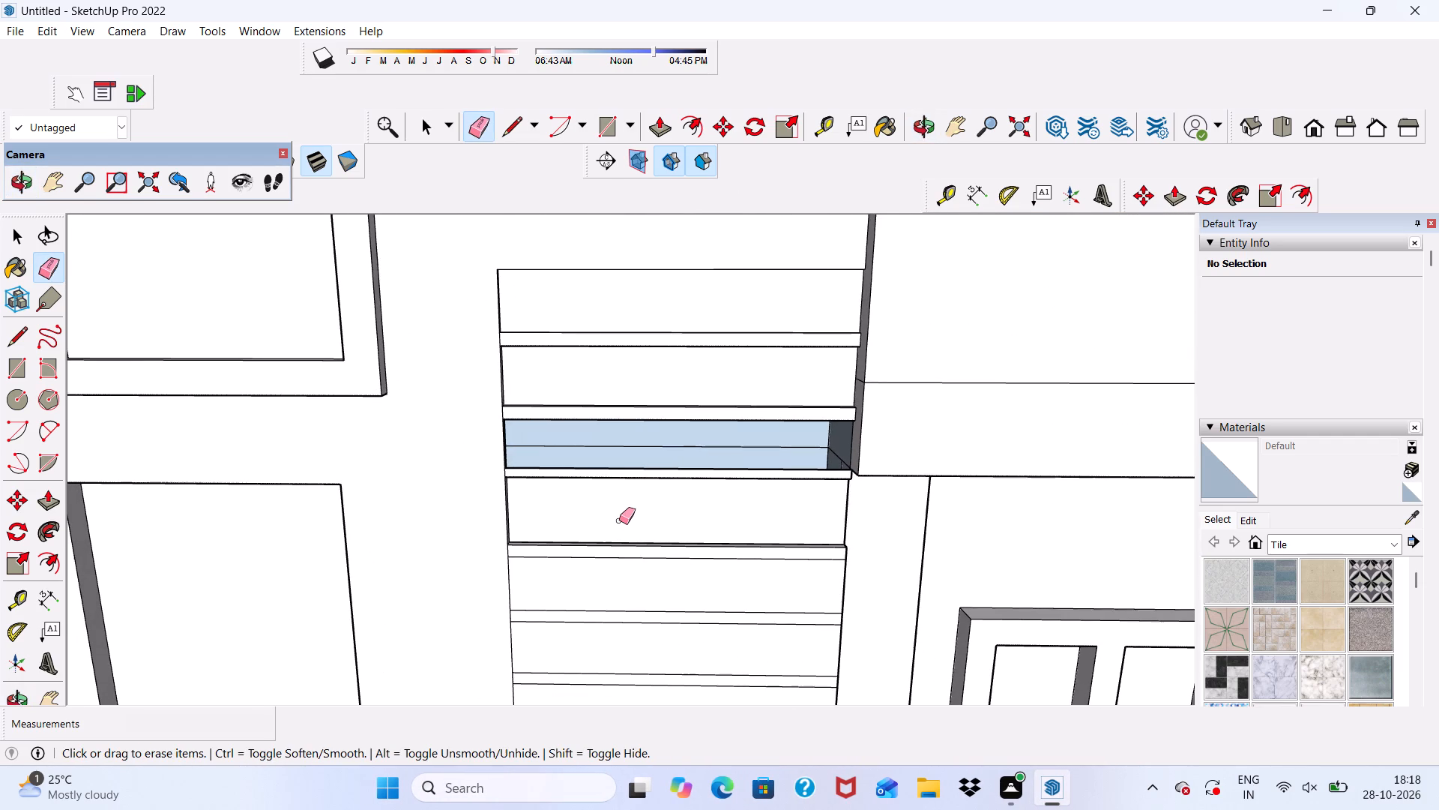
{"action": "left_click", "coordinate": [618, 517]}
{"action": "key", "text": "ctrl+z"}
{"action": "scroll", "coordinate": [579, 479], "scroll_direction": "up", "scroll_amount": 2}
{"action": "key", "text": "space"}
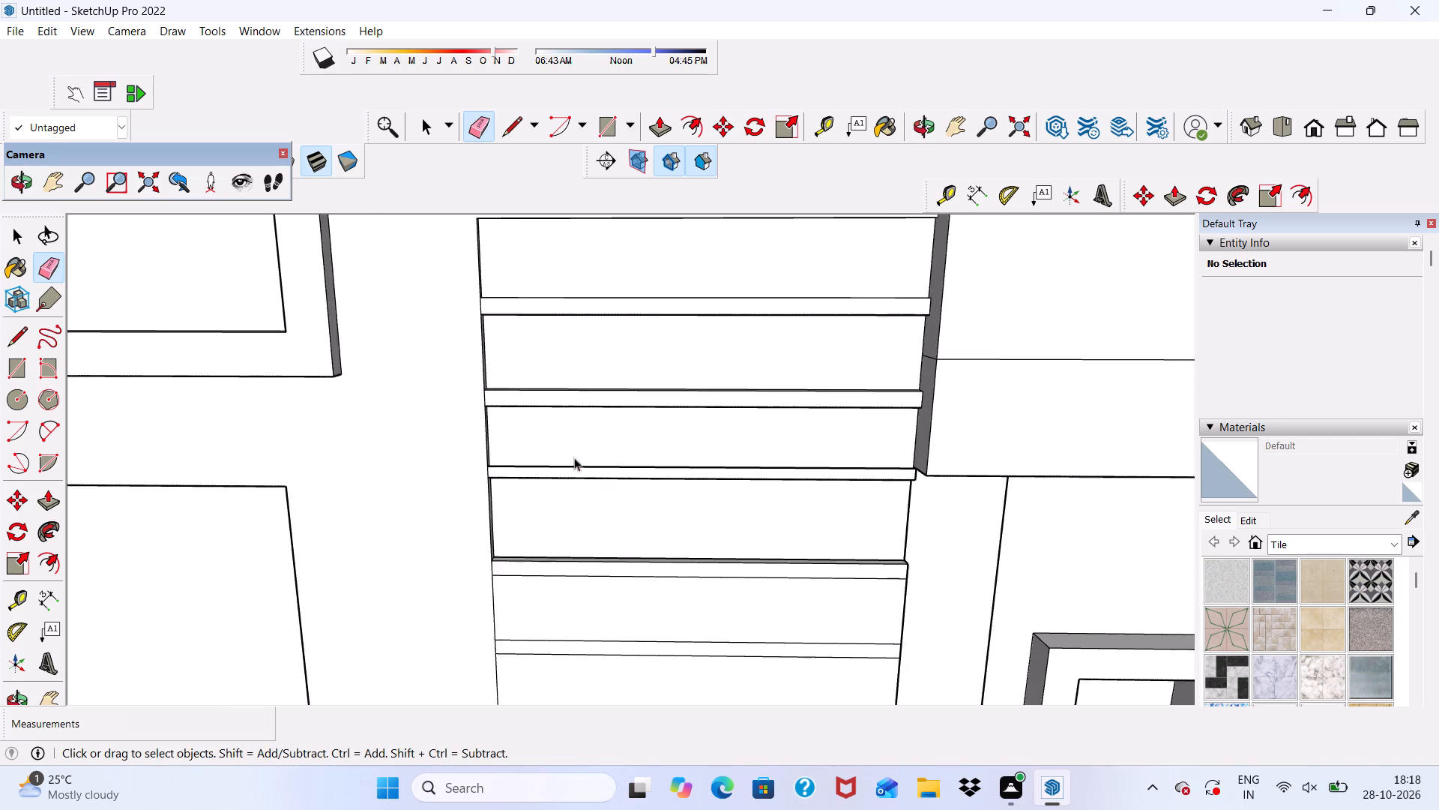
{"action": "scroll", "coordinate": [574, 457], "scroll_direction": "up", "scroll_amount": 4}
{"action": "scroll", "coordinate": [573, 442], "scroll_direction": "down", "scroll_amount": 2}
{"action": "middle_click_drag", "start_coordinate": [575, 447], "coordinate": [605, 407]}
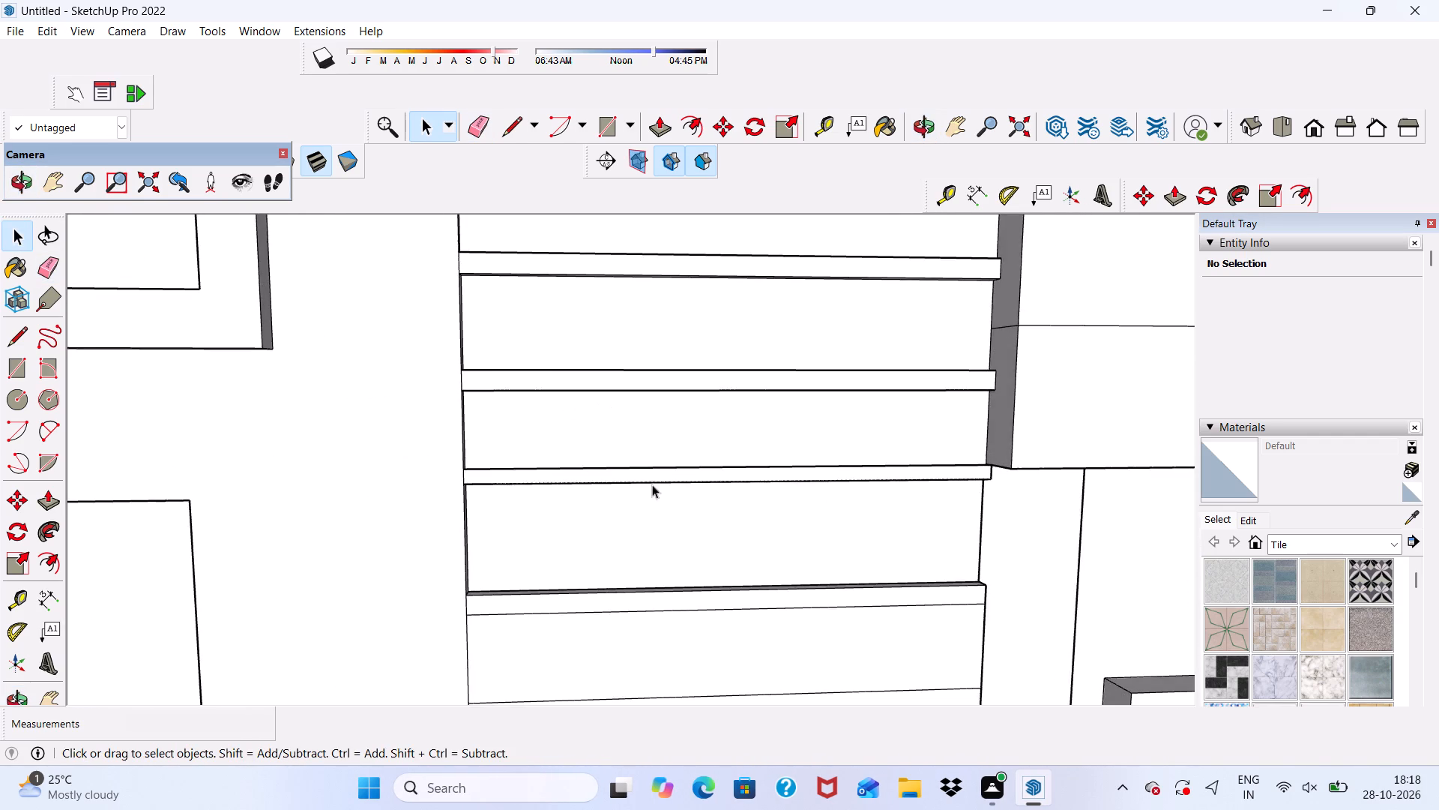
Push/Pull the topmost remaining flush board's face inward by about 1 1/8" to recess it between the strips.
{"action": "scroll", "coordinate": [637, 491], "scroll_direction": "down", "scroll_amount": 3}
{"action": "middle_click_drag", "start_coordinate": [627, 566], "coordinate": [607, 556]}
{"action": "scroll", "coordinate": [585, 644], "scroll_direction": "up", "scroll_amount": 3}
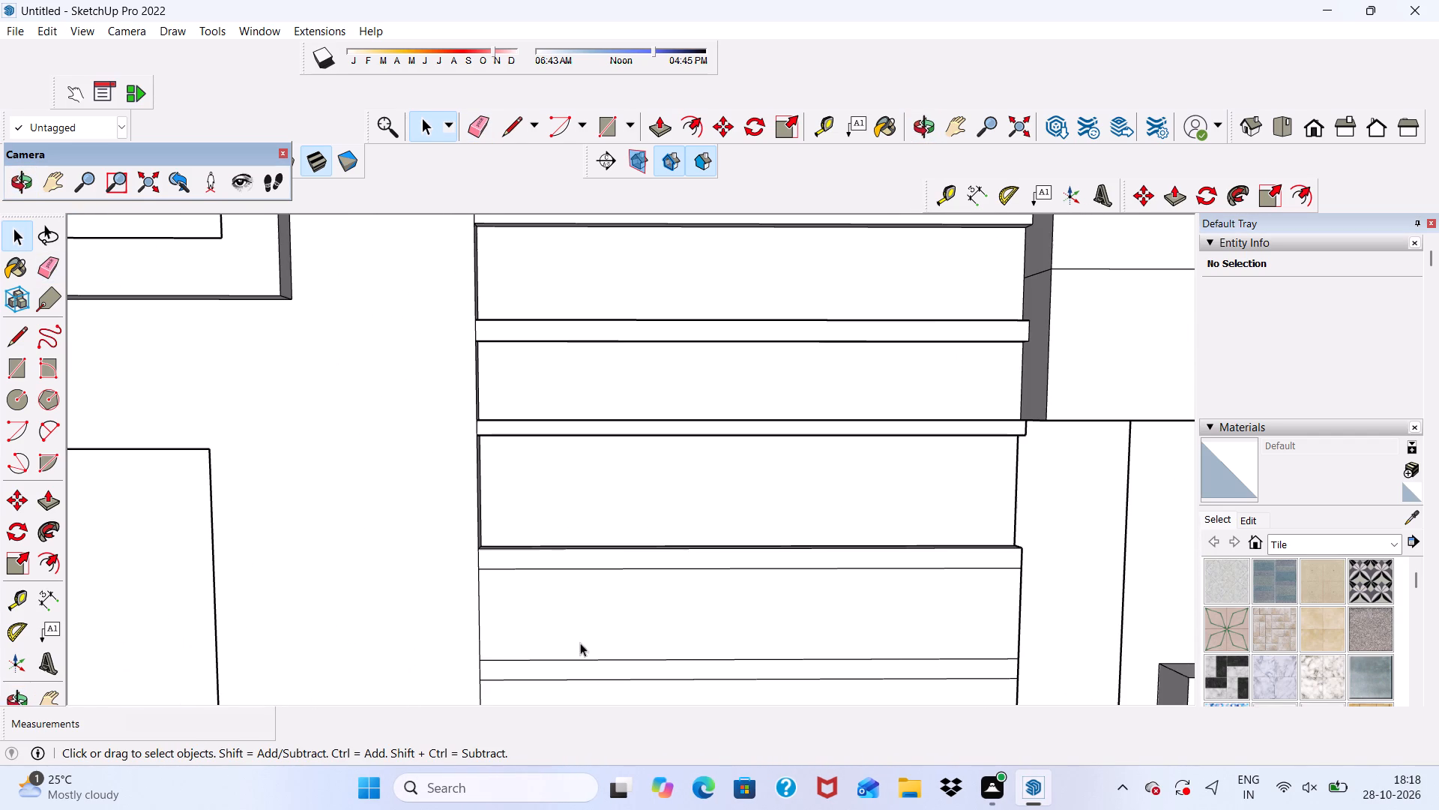
{"action": "left_click", "coordinate": [580, 643]}
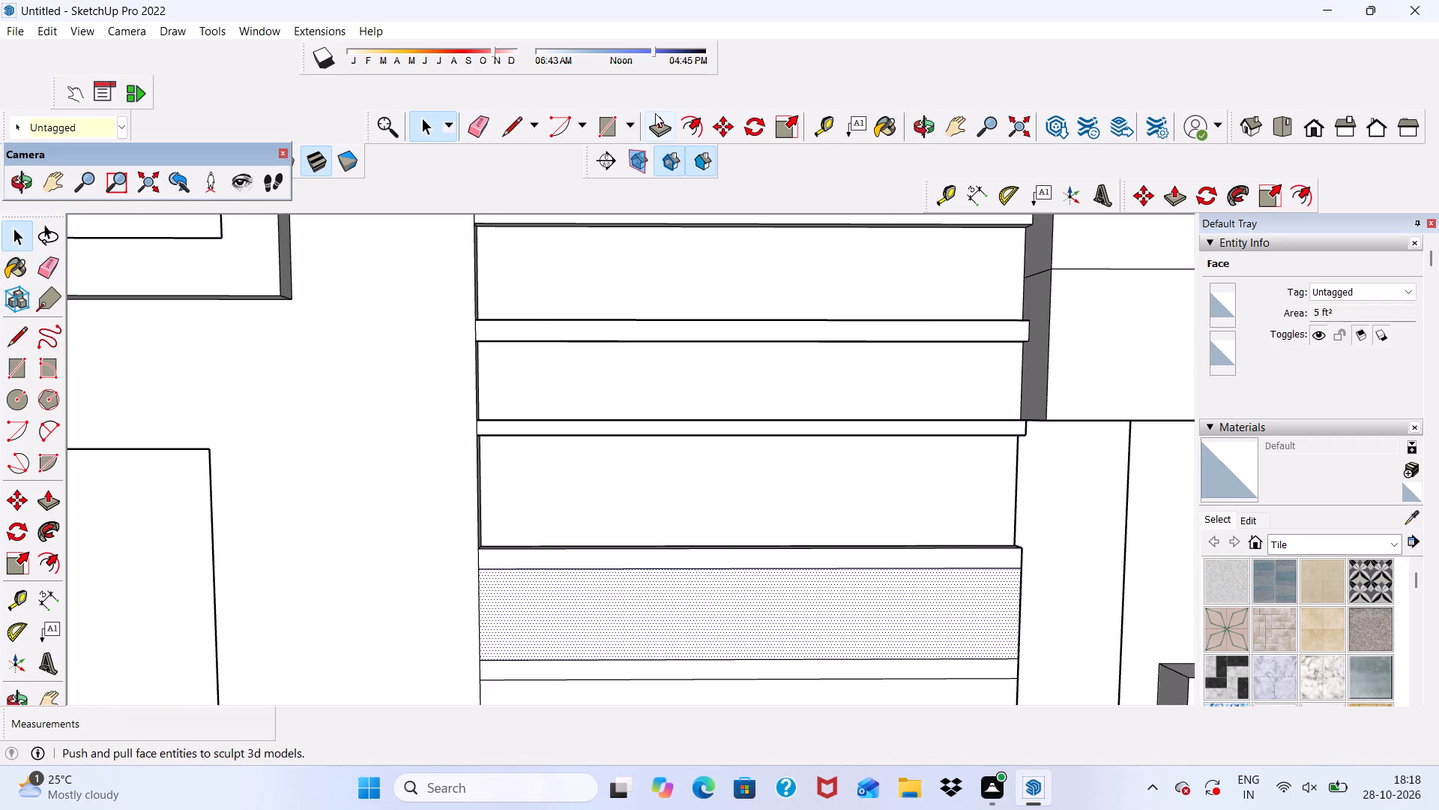
{"action": "left_click", "coordinate": [651, 121]}
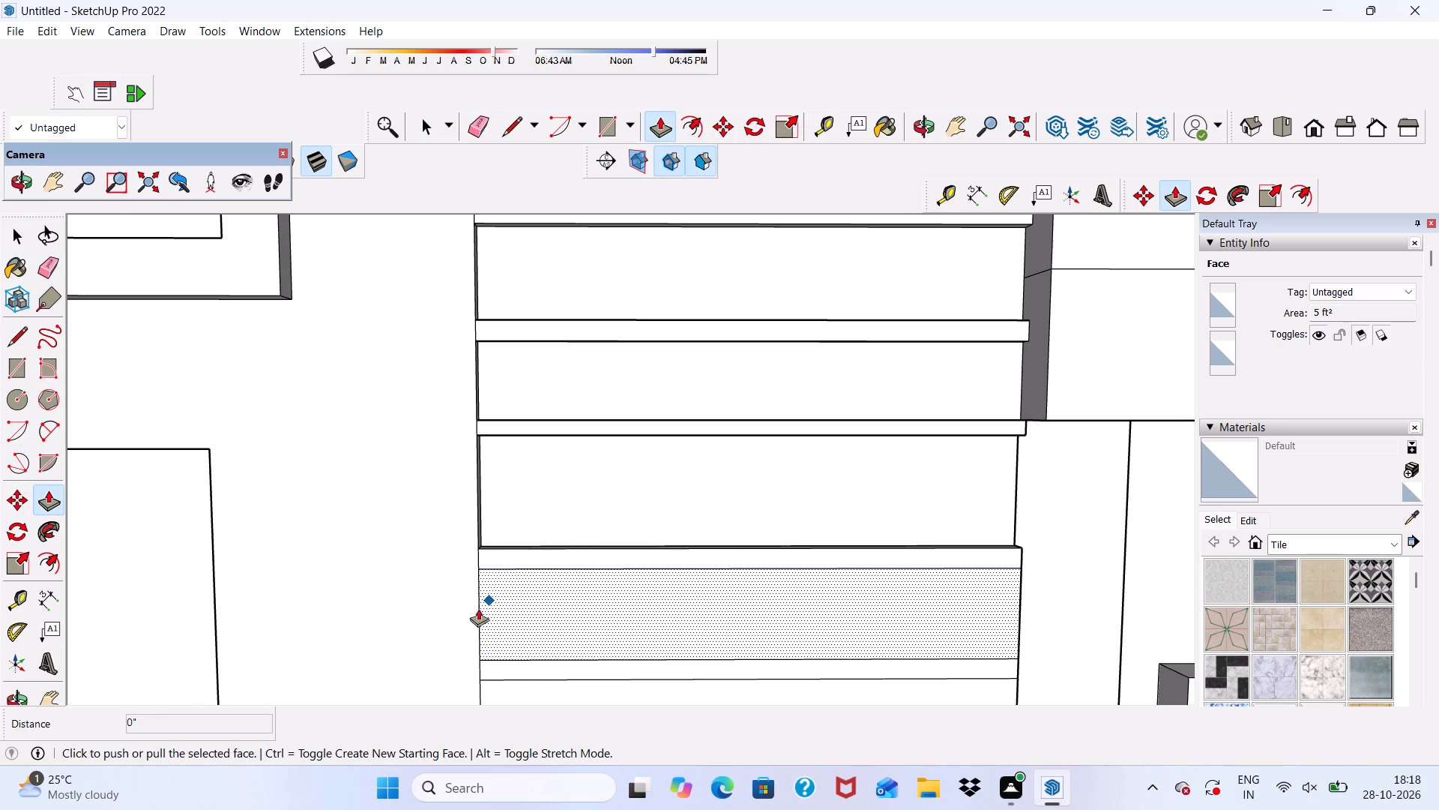
{"action": "scroll", "coordinate": [477, 608], "scroll_direction": "up", "scroll_amount": 1}
{"action": "left_click", "coordinate": [528, 619]}
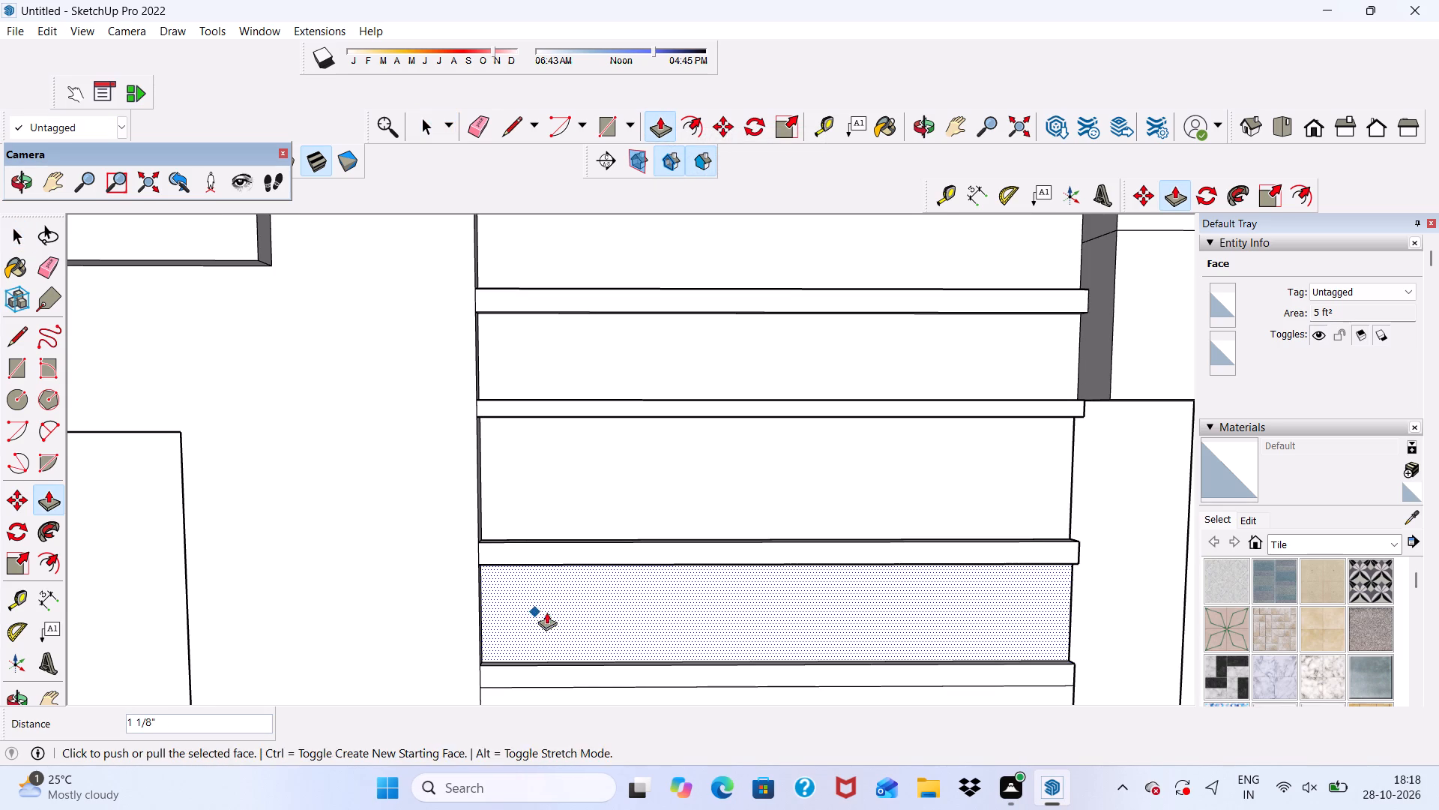
{"action": "middle_click_drag", "start_coordinate": [562, 622], "coordinate": [552, 574]}
{"action": "scroll", "coordinate": [492, 652], "scroll_direction": "up", "scroll_amount": 2}
{"action": "scroll", "coordinate": [547, 489], "scroll_direction": "down", "scroll_amount": 5}
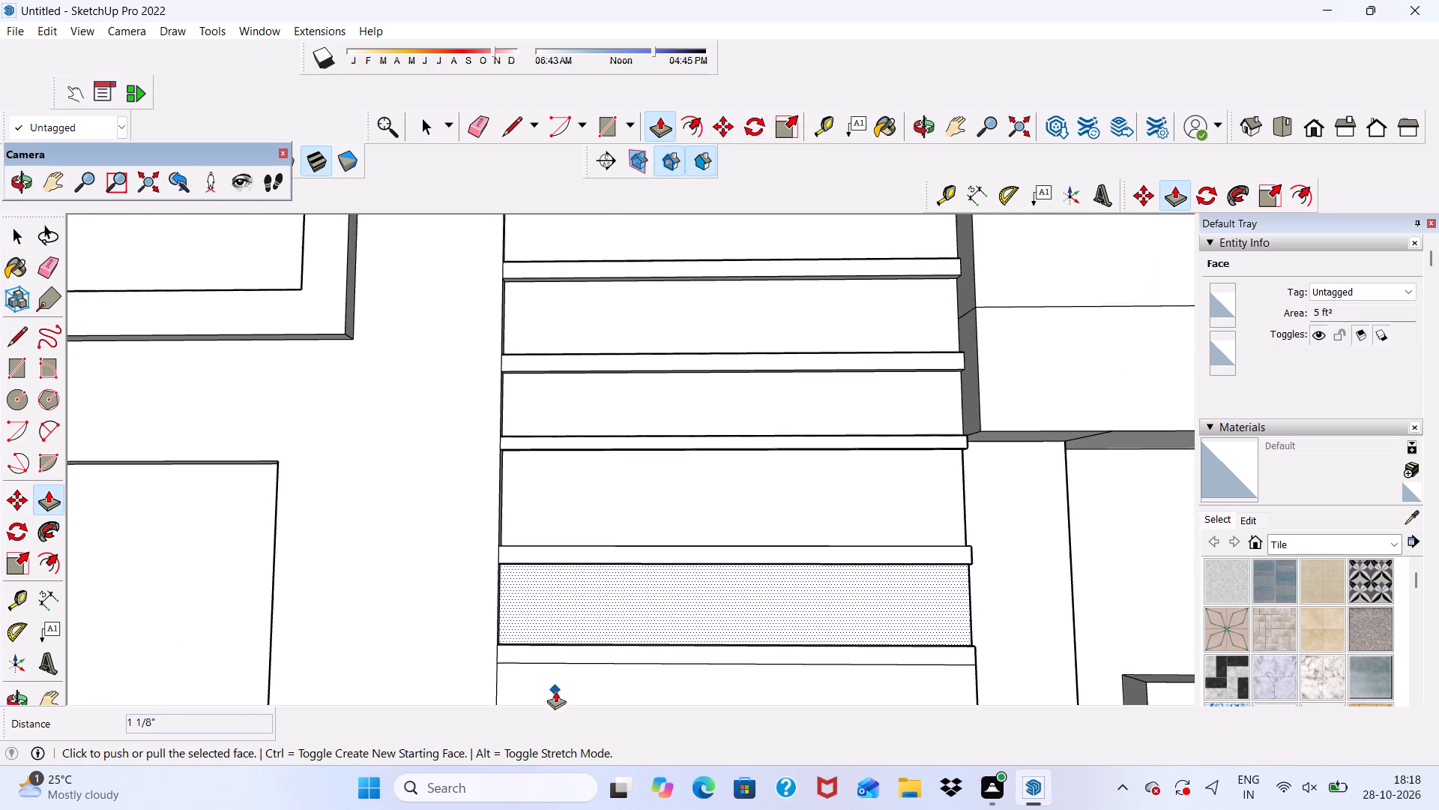
{"action": "scroll", "coordinate": [537, 577], "scroll_direction": "down", "scroll_amount": 4}
{"action": "key", "text": "space"}
Recess the next flush board down the grooved wall by pushing its face inward about 1 3/16".
{"action": "scroll", "coordinate": [588, 508], "scroll_direction": "down", "scroll_amount": 4}
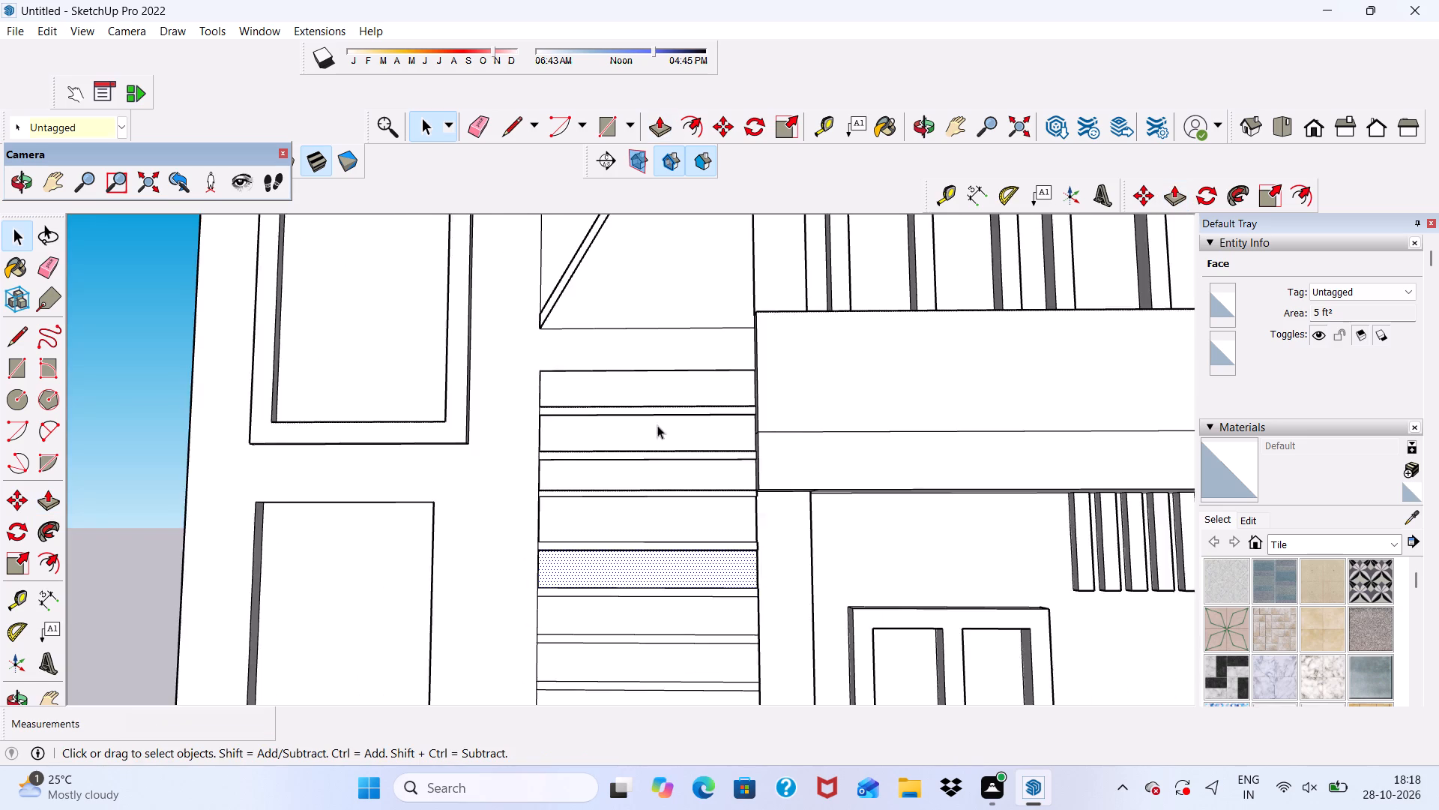
{"action": "scroll", "coordinate": [657, 425], "scroll_direction": "down", "scroll_amount": 2}
{"action": "middle_click_drag", "start_coordinate": [648, 553], "coordinate": [553, 649]}
{"action": "scroll", "coordinate": [553, 649], "scroll_direction": "up", "scroll_amount": 5}
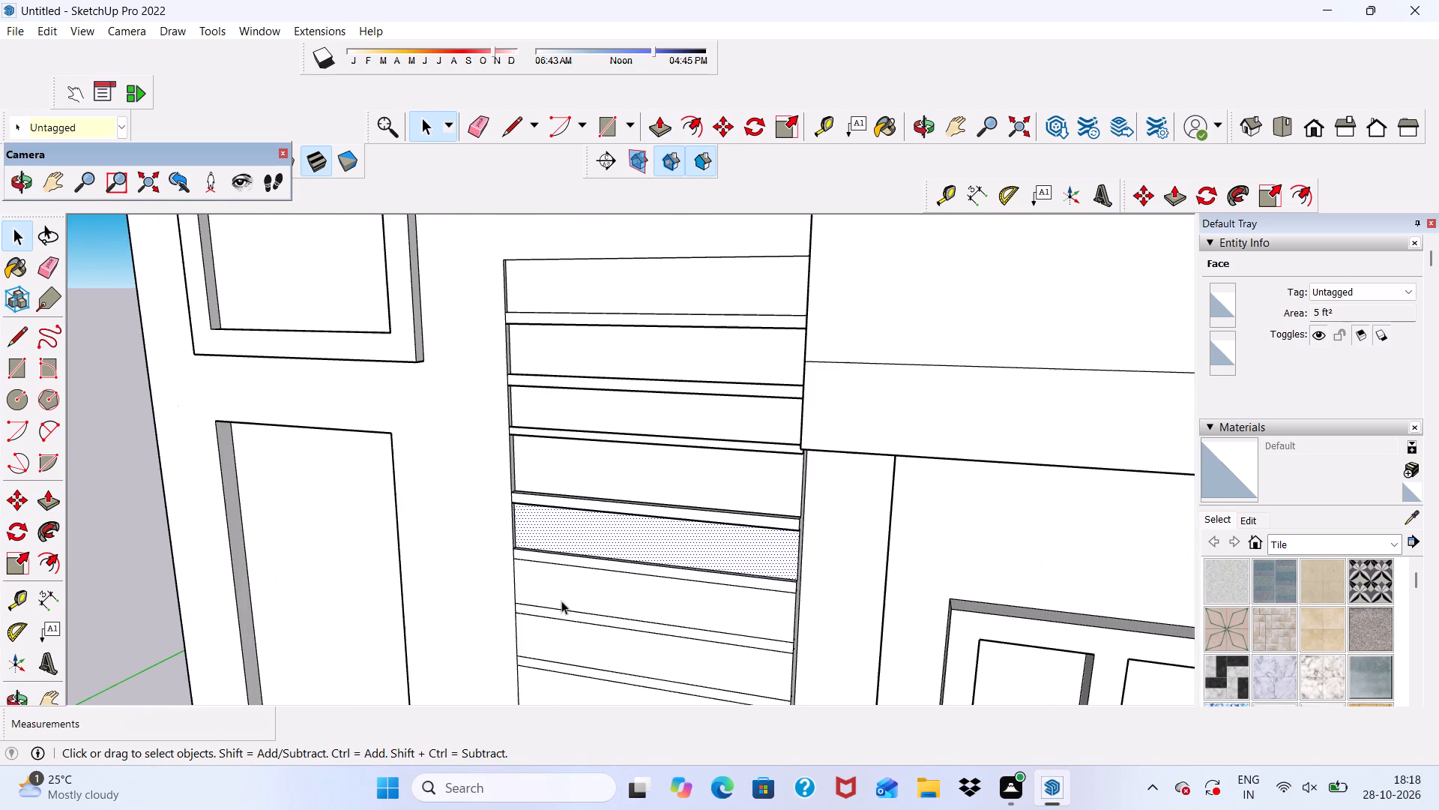
{"action": "left_click", "coordinate": [561, 599]}
{"action": "left_click", "coordinate": [669, 130]}
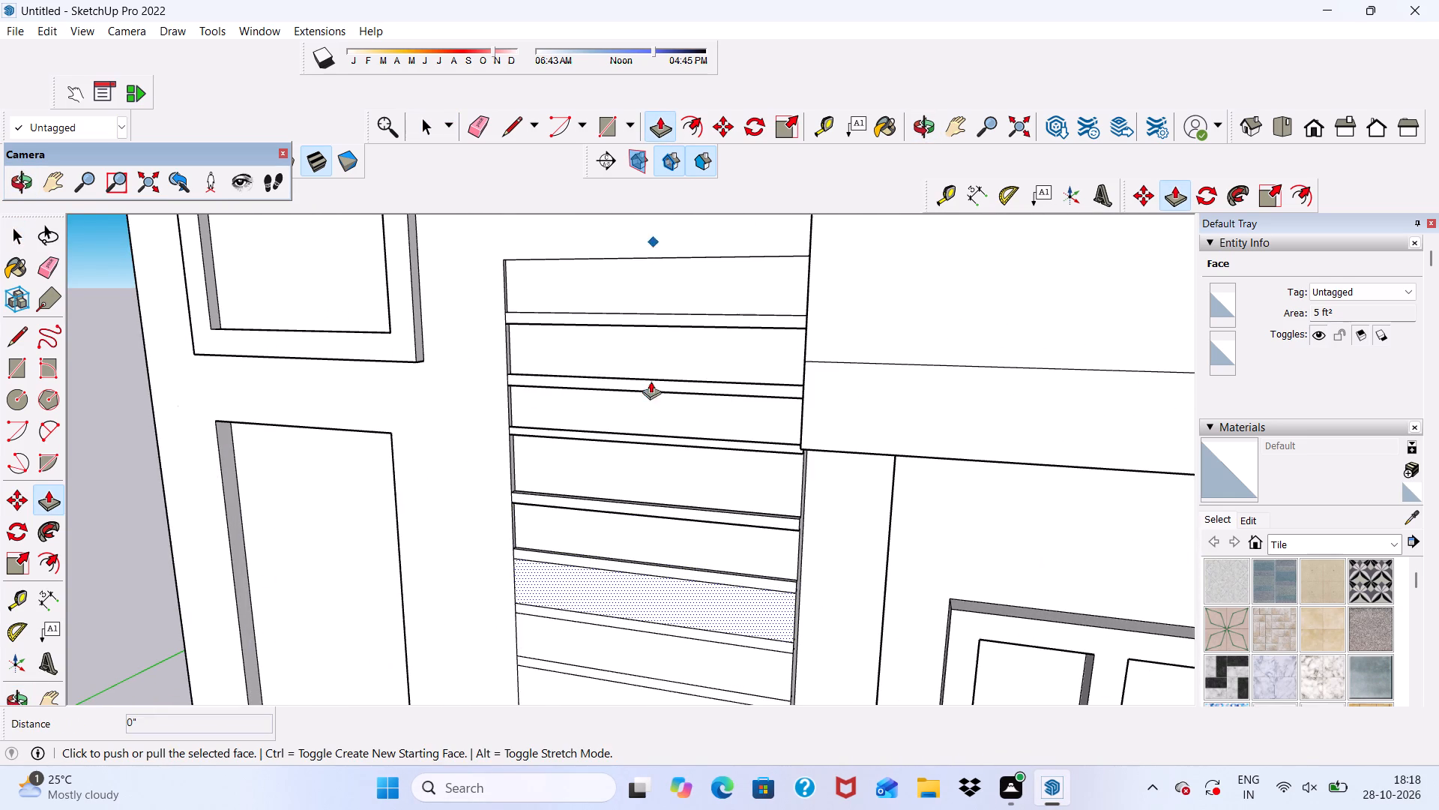
{"action": "scroll", "coordinate": [636, 590], "scroll_direction": "up", "scroll_amount": 6}
{"action": "left_click", "coordinate": [585, 611]}
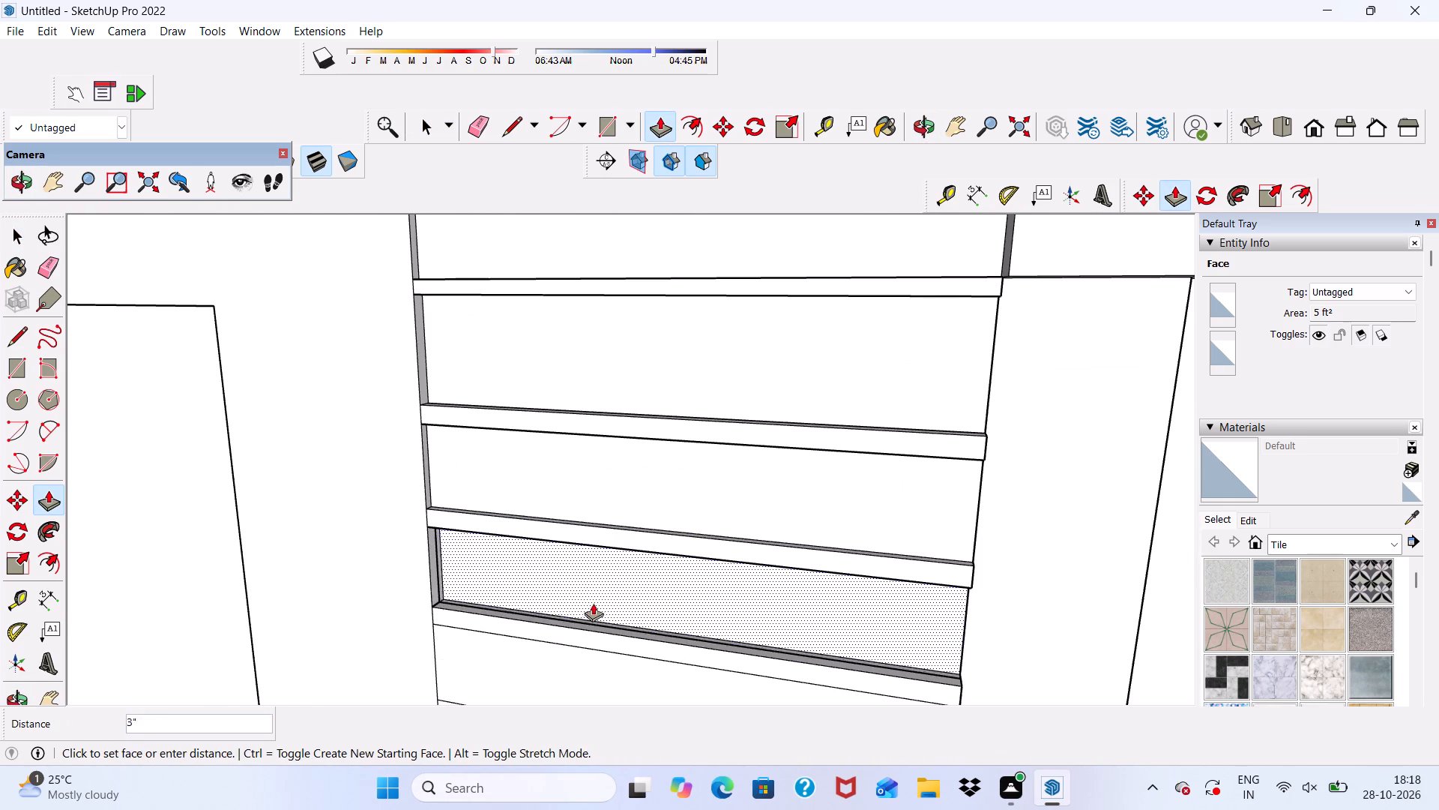
{"action": "scroll", "coordinate": [573, 526], "scroll_direction": "down", "scroll_amount": 5}
{"action": "scroll", "coordinate": [545, 724], "scroll_direction": "up", "scroll_amount": 4}
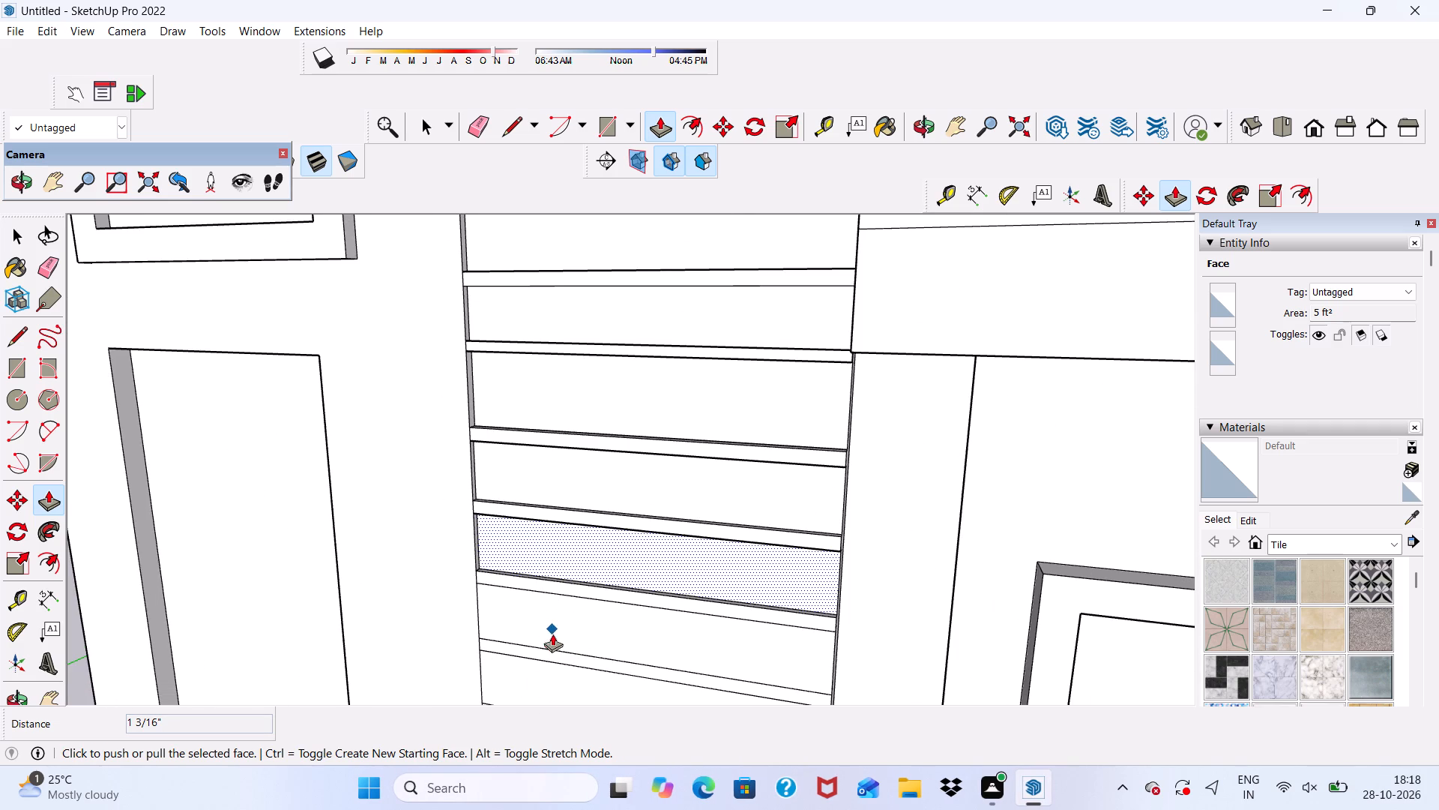
{"action": "scroll", "coordinate": [670, 645], "scroll_direction": "down", "scroll_amount": 3}
{"action": "middle_click_drag", "start_coordinate": [672, 658], "coordinate": [612, 646]}
{"action": "key", "text": "space"}
Push/Pull the face of the flush board directly below the last recess inward between its strips.
{"action": "scroll", "coordinate": [618, 646], "scroll_direction": "up", "scroll_amount": 6}
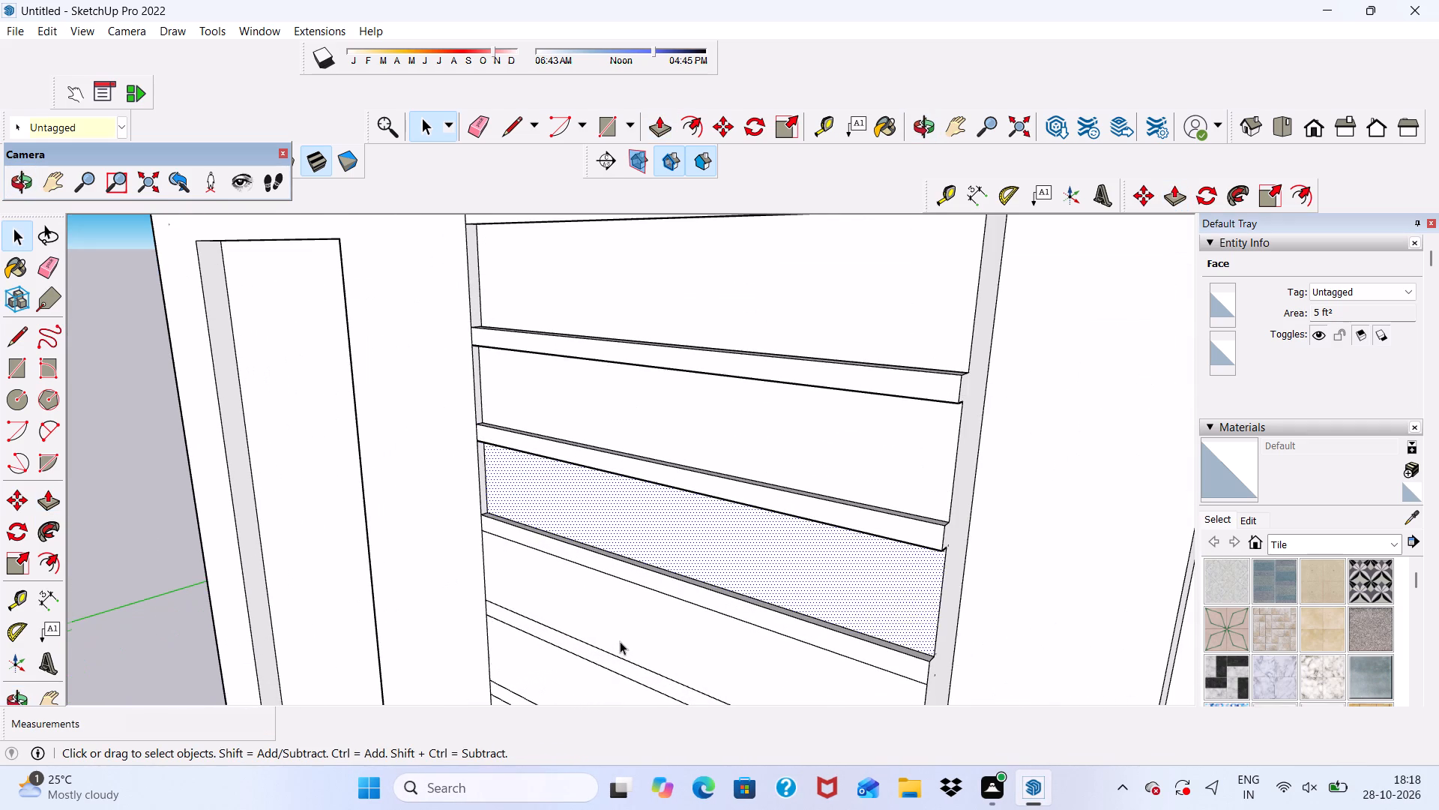
{"action": "left_click", "coordinate": [620, 640]}
{"action": "left_click", "coordinate": [656, 118]}
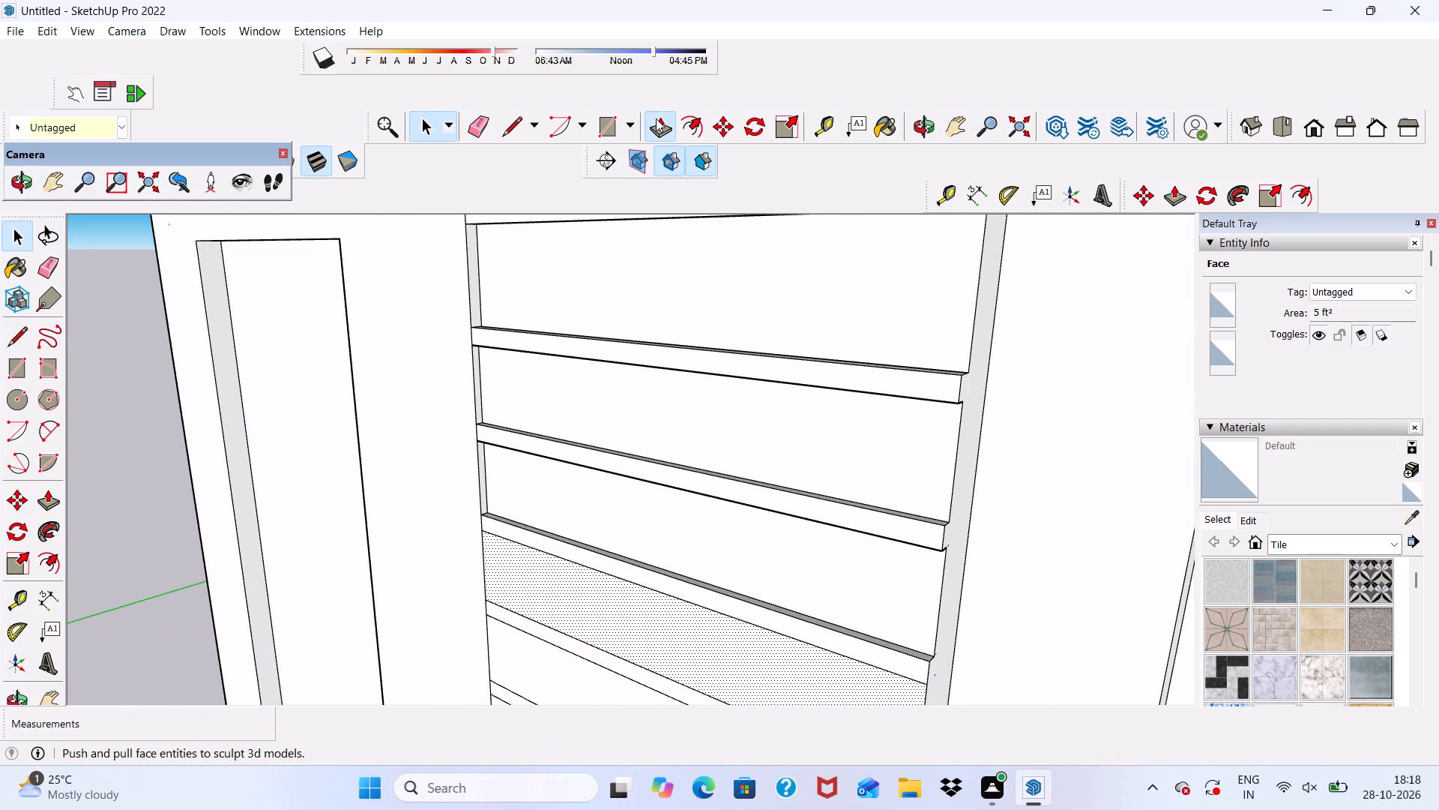
{"action": "scroll", "coordinate": [653, 592], "scroll_direction": "up", "scroll_amount": 1}
{"action": "left_click_drag", "start_coordinate": [589, 626], "coordinate": [597, 619]}
{"action": "scroll", "coordinate": [549, 462], "scroll_direction": "down", "scroll_amount": 4}
{"action": "scroll", "coordinate": [569, 672], "scroll_direction": "up", "scroll_amount": 1}
{"action": "scroll", "coordinate": [606, 455], "scroll_direction": "down", "scroll_amount": 8}
{"action": "middle_click_drag", "start_coordinate": [712, 569], "coordinate": [714, 570]}
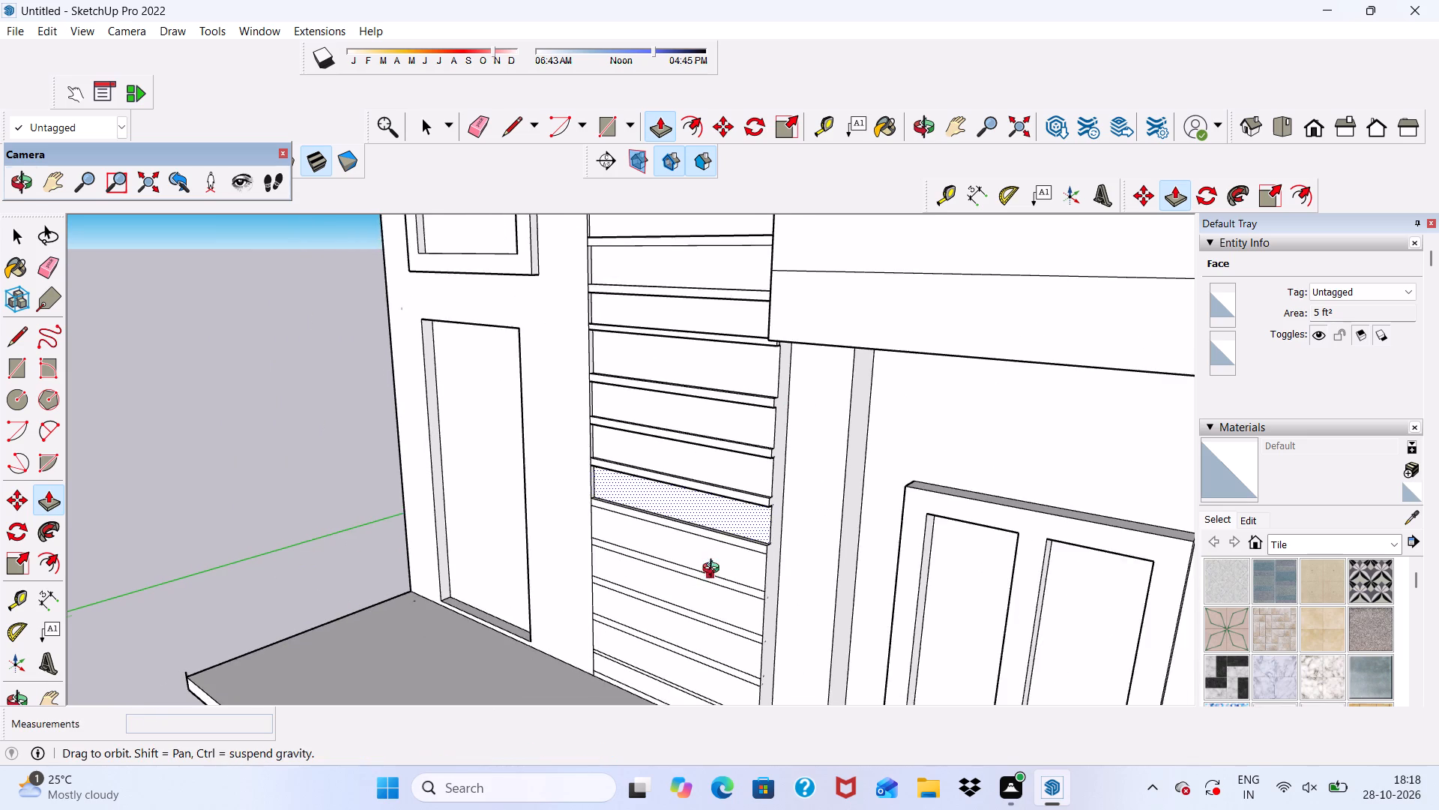
{"action": "middle_click_drag", "start_coordinate": [714, 570], "coordinate": [768, 546]}
{"action": "key", "text": "space"}
Recess the next flush board below by pushing its face inward about 2 1/8".
{"action": "scroll", "coordinate": [697, 583], "scroll_direction": "up", "scroll_amount": 2}
{"action": "left_click", "coordinate": [681, 533]}
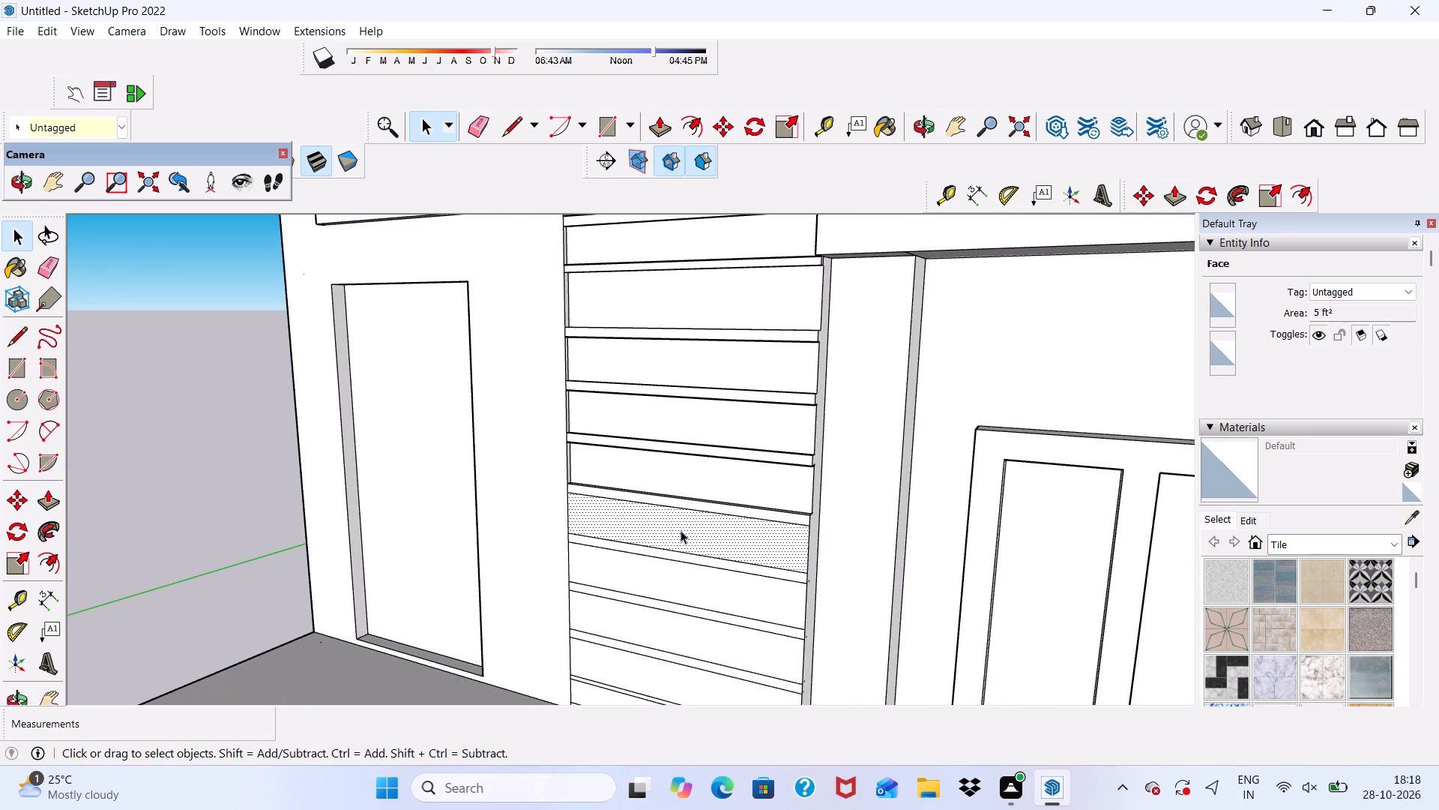
{"action": "left_click", "coordinate": [664, 124]}
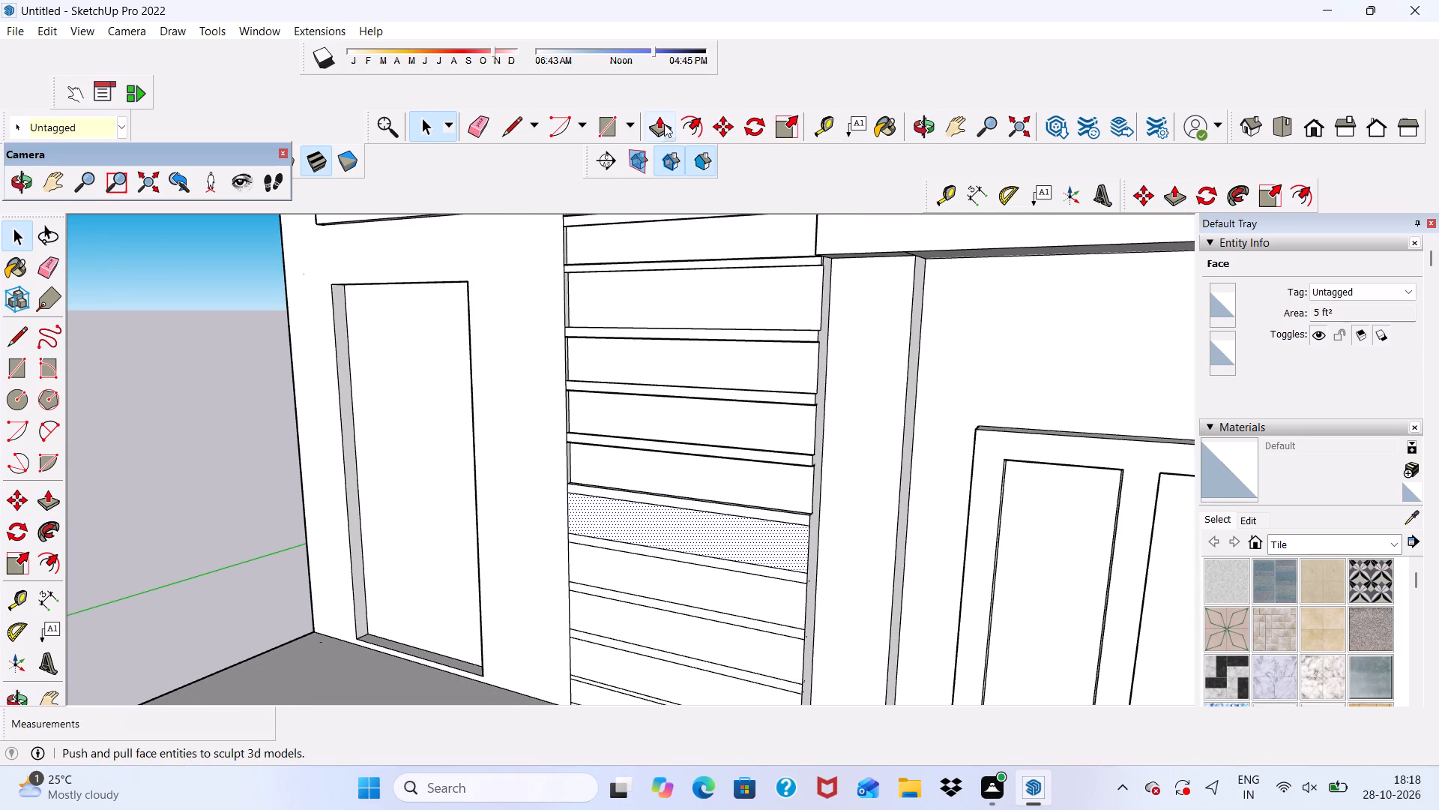
{"action": "scroll", "coordinate": [647, 535], "scroll_direction": "up", "scroll_amount": 3}
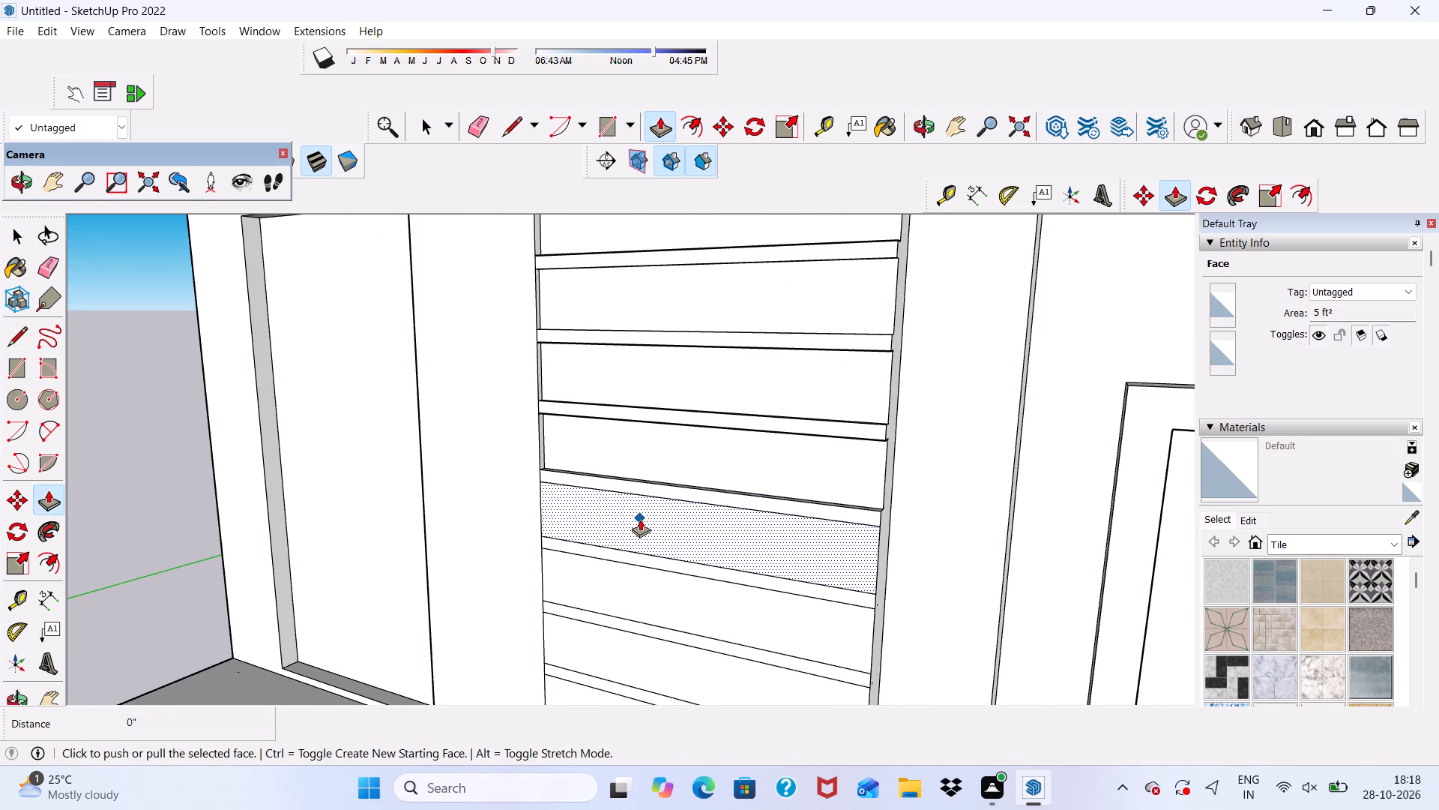
{"action": "left_click", "coordinate": [640, 519]}
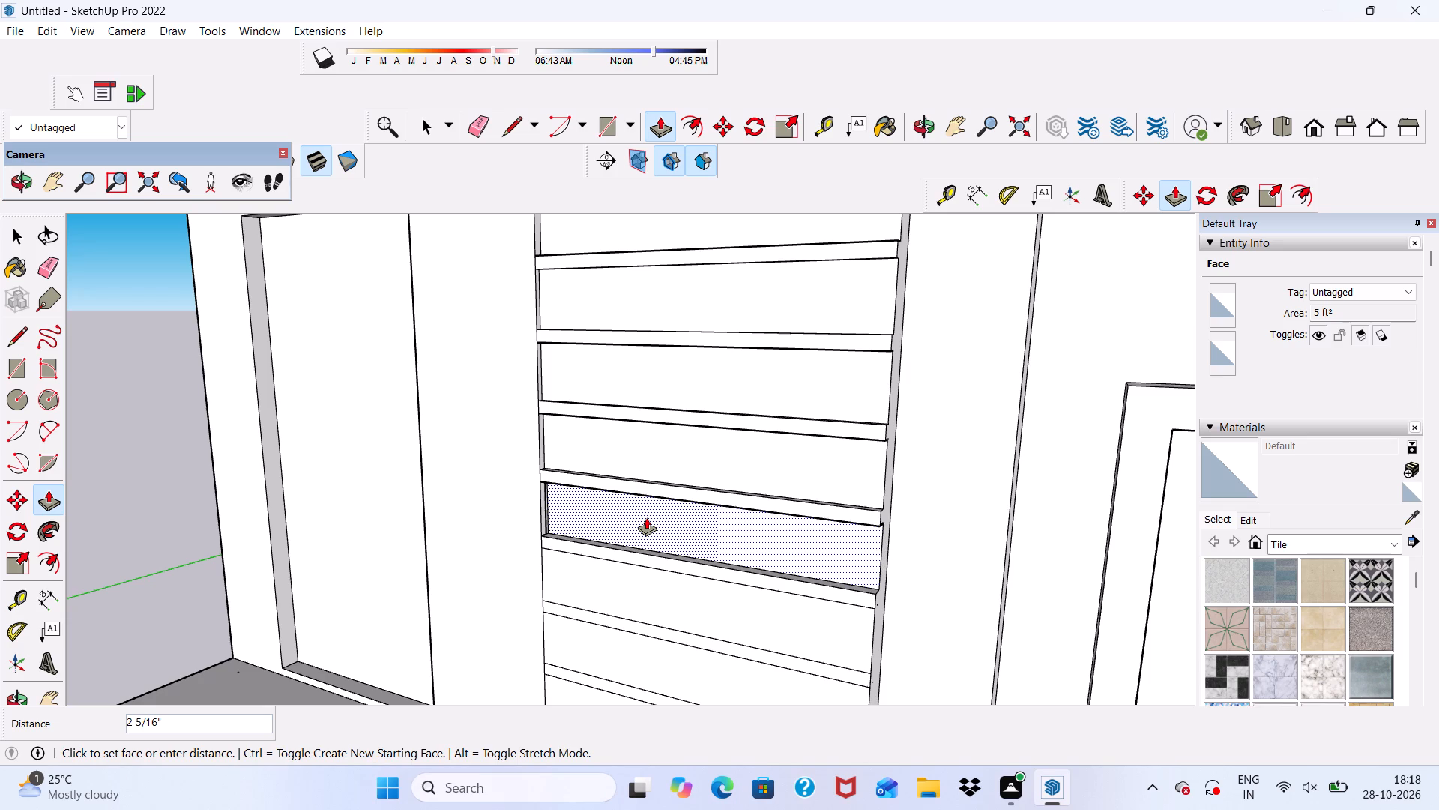
{"action": "scroll", "coordinate": [619, 517], "scroll_direction": "up", "scroll_amount": 10}
{"action": "scroll", "coordinate": [523, 527], "scroll_direction": "down", "scroll_amount": 3}
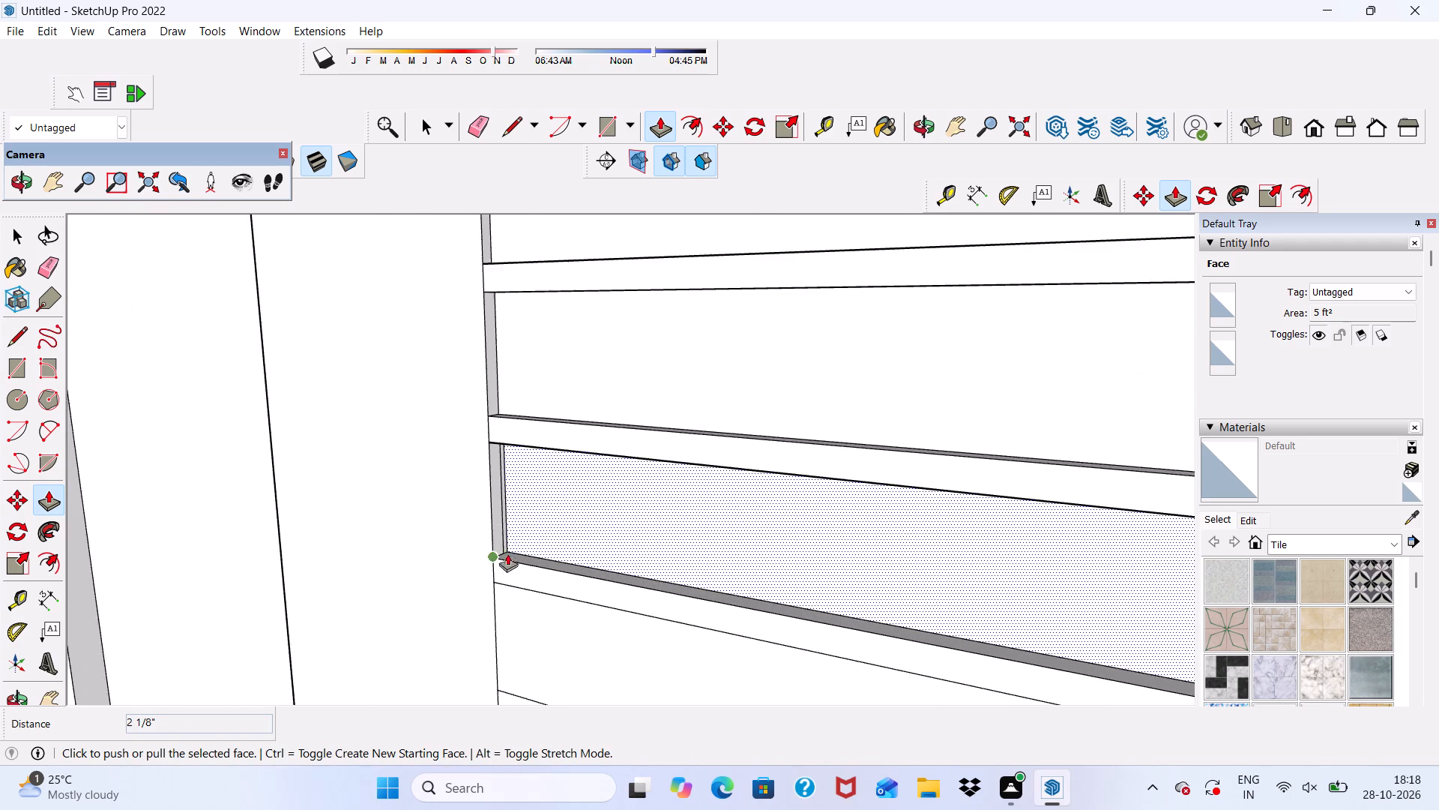
{"action": "middle_click_drag", "start_coordinate": [550, 509], "coordinate": [588, 487]}
{"action": "scroll", "coordinate": [627, 325], "scroll_direction": "down", "scroll_amount": 7}
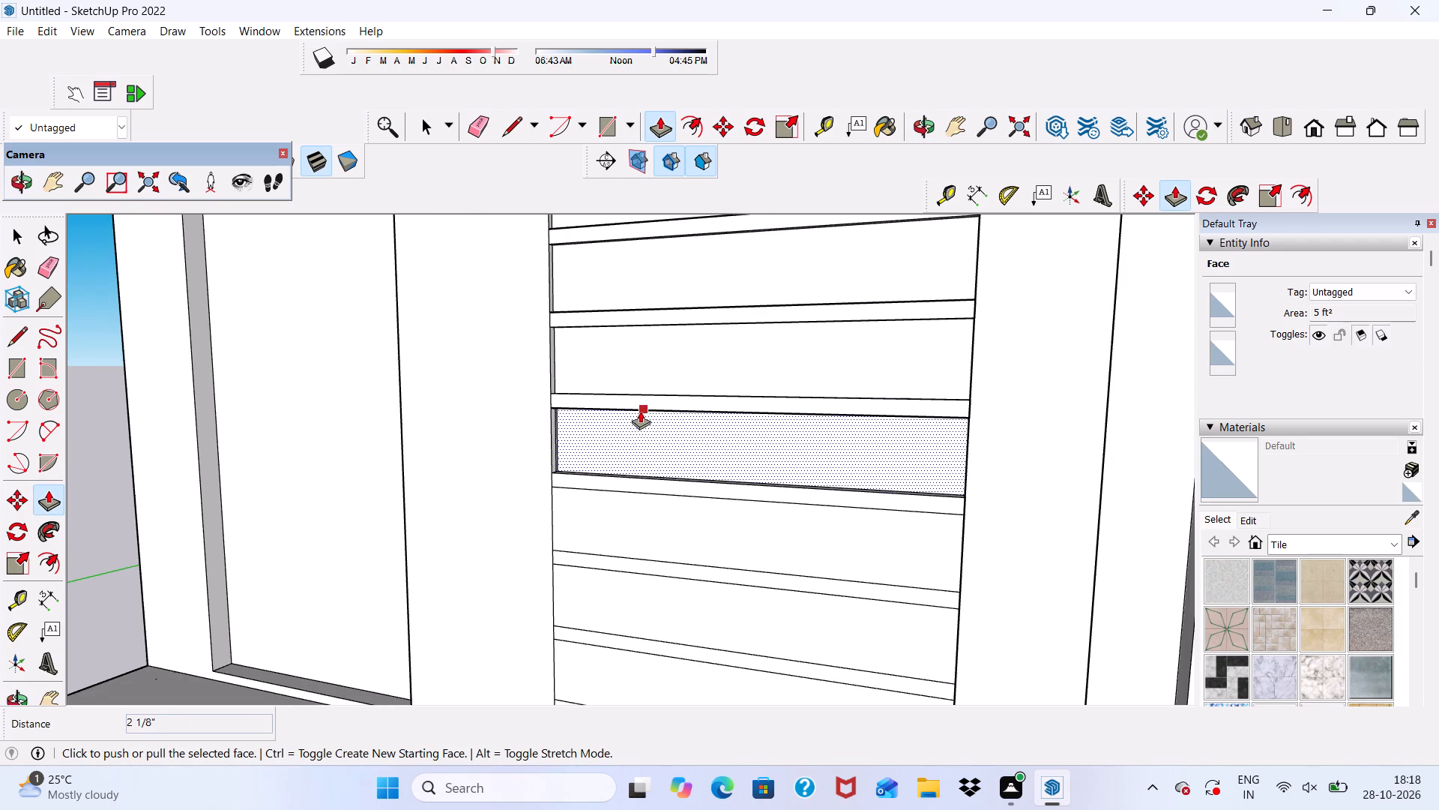
{"action": "key", "text": "space"}
Push/Pull the following flush board's face inward by about 1 3/16", below the board just recessed.
{"action": "scroll", "coordinate": [630, 469], "scroll_direction": "down", "scroll_amount": 3}
{"action": "scroll", "coordinate": [660, 534], "scroll_direction": "up", "scroll_amount": 2}
{"action": "left_click", "coordinate": [661, 533]}
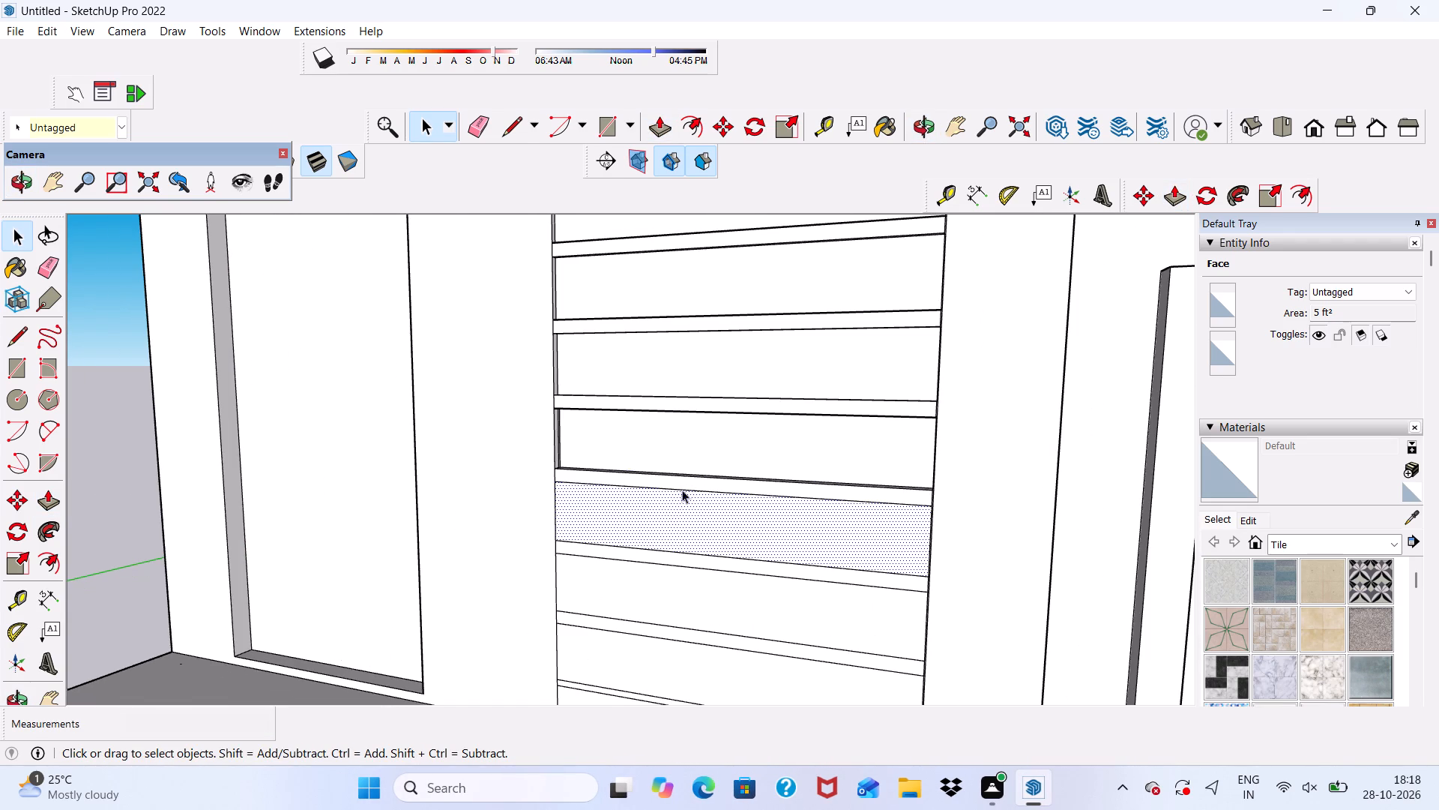
{"action": "left_click", "coordinate": [656, 123]}
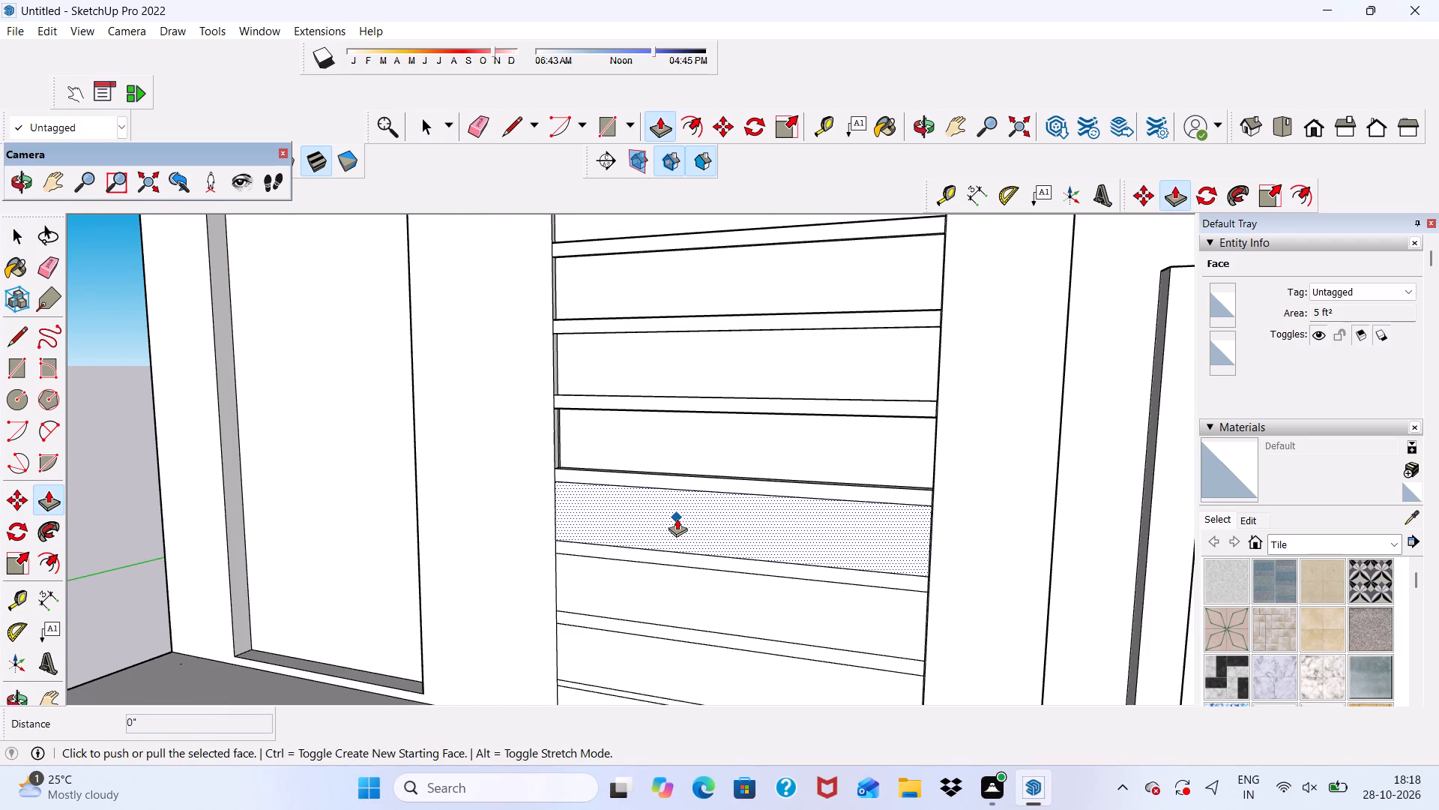
{"action": "left_click", "coordinate": [677, 518]}
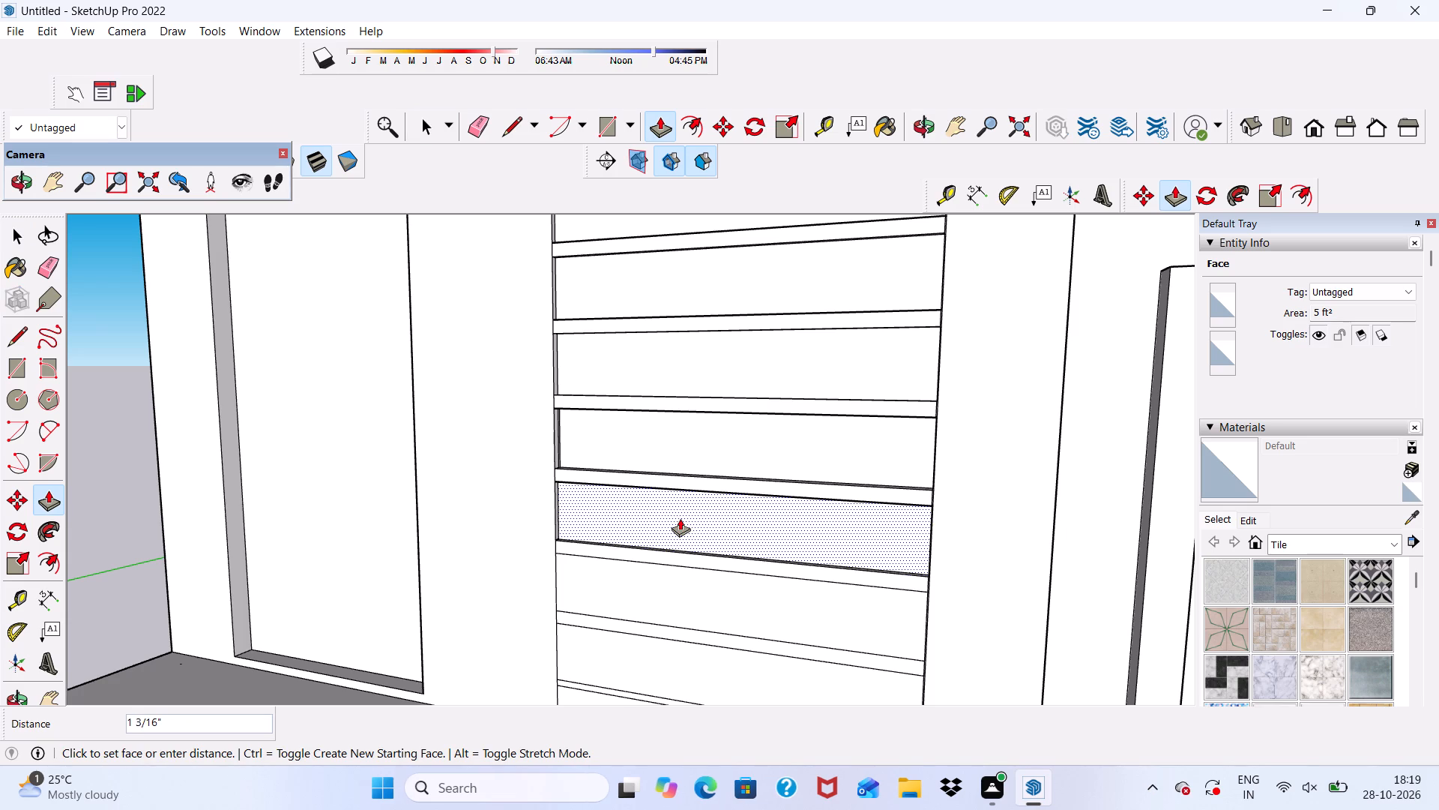
{"action": "scroll", "coordinate": [638, 467], "scroll_direction": "down", "scroll_amount": 4}
{"action": "middle_click_drag", "start_coordinate": [600, 619], "coordinate": [548, 658]}
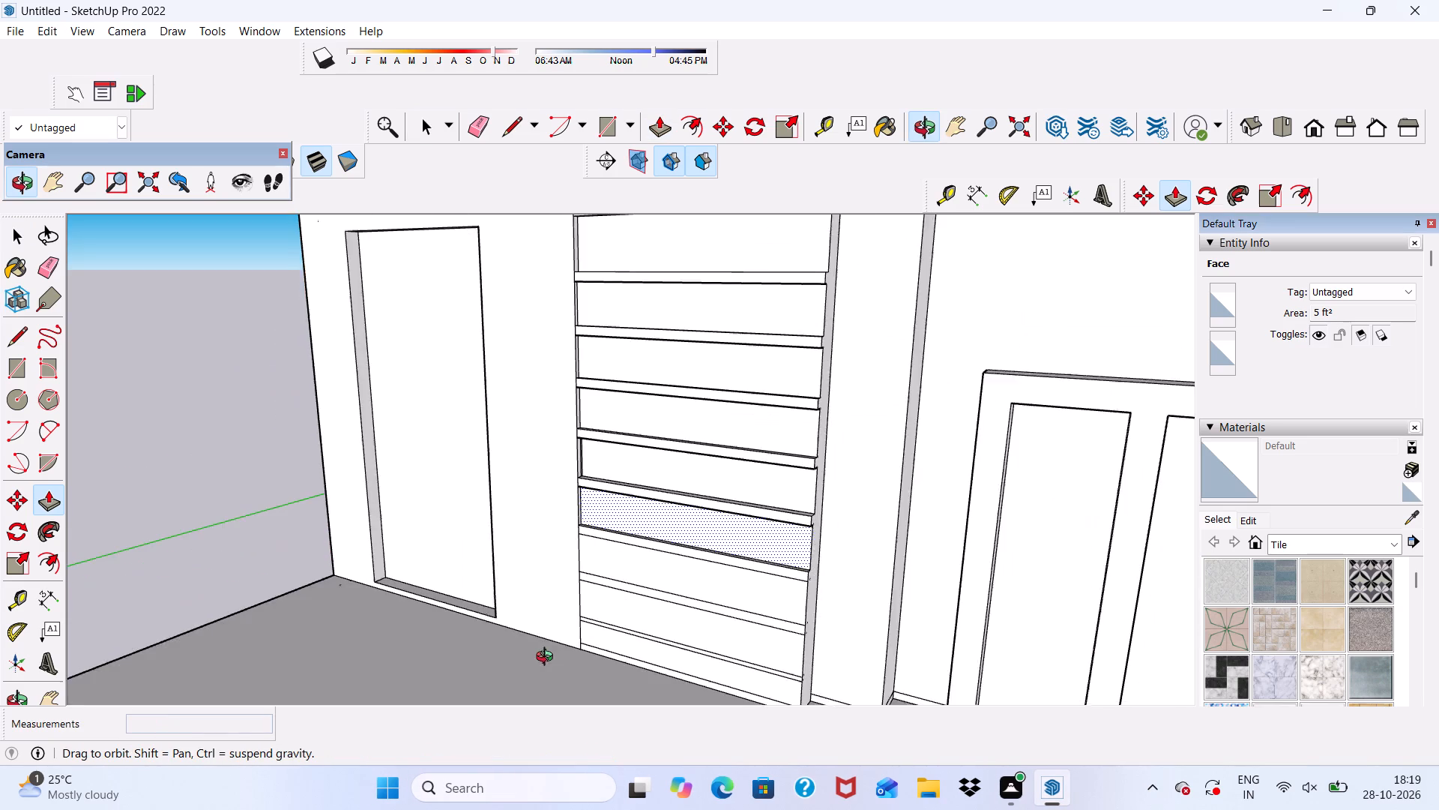
{"action": "middle_click_drag", "start_coordinate": [548, 658], "coordinate": [438, 645]}
{"action": "scroll", "coordinate": [687, 609], "scroll_direction": "up", "scroll_amount": 3}
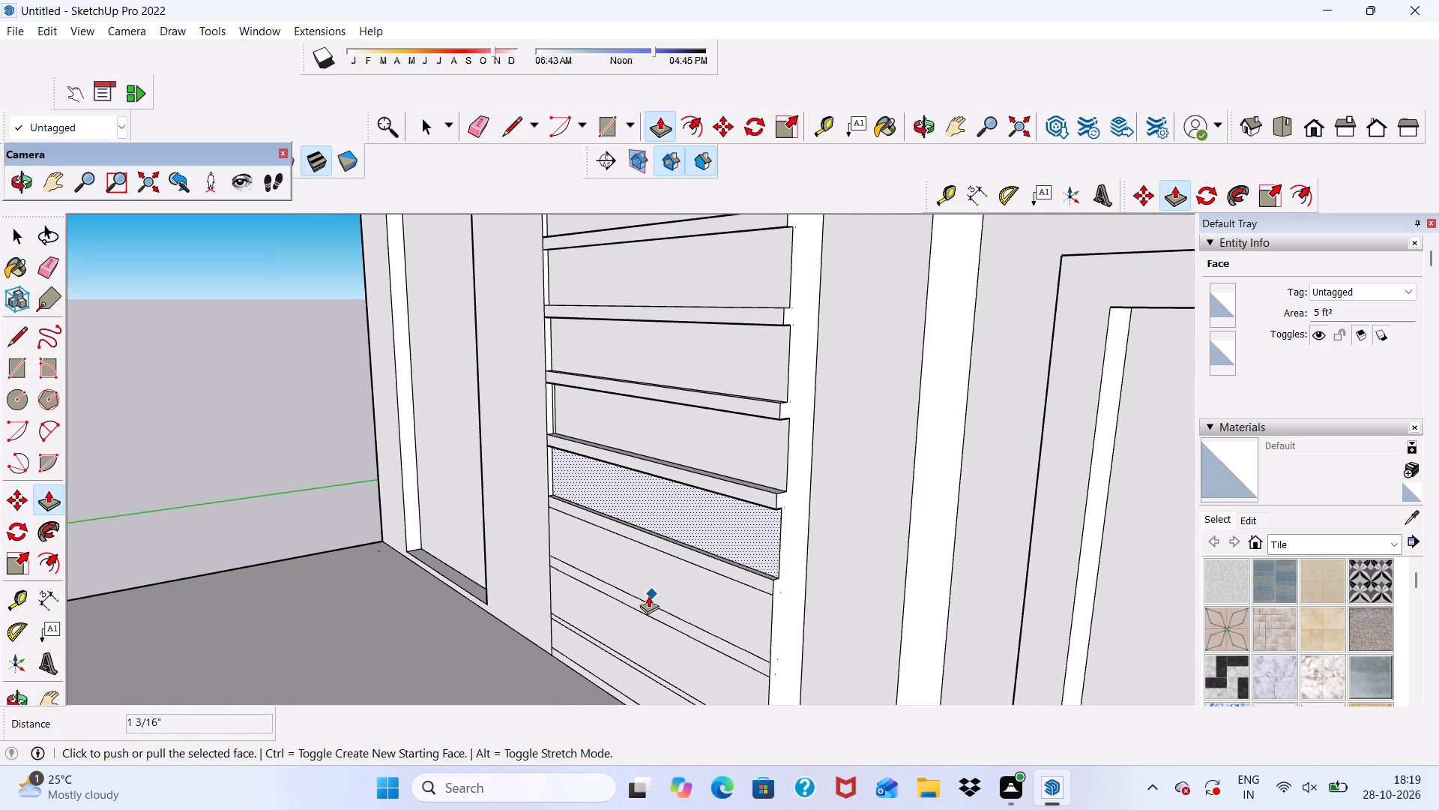
{"action": "key", "text": "space"}
Recess the next flush board toward the wall's base by pushing its face inward about 1 13/16".
{"action": "scroll", "coordinate": [634, 595], "scroll_direction": "up", "scroll_amount": 3}
{"action": "left_click", "coordinate": [639, 562]}
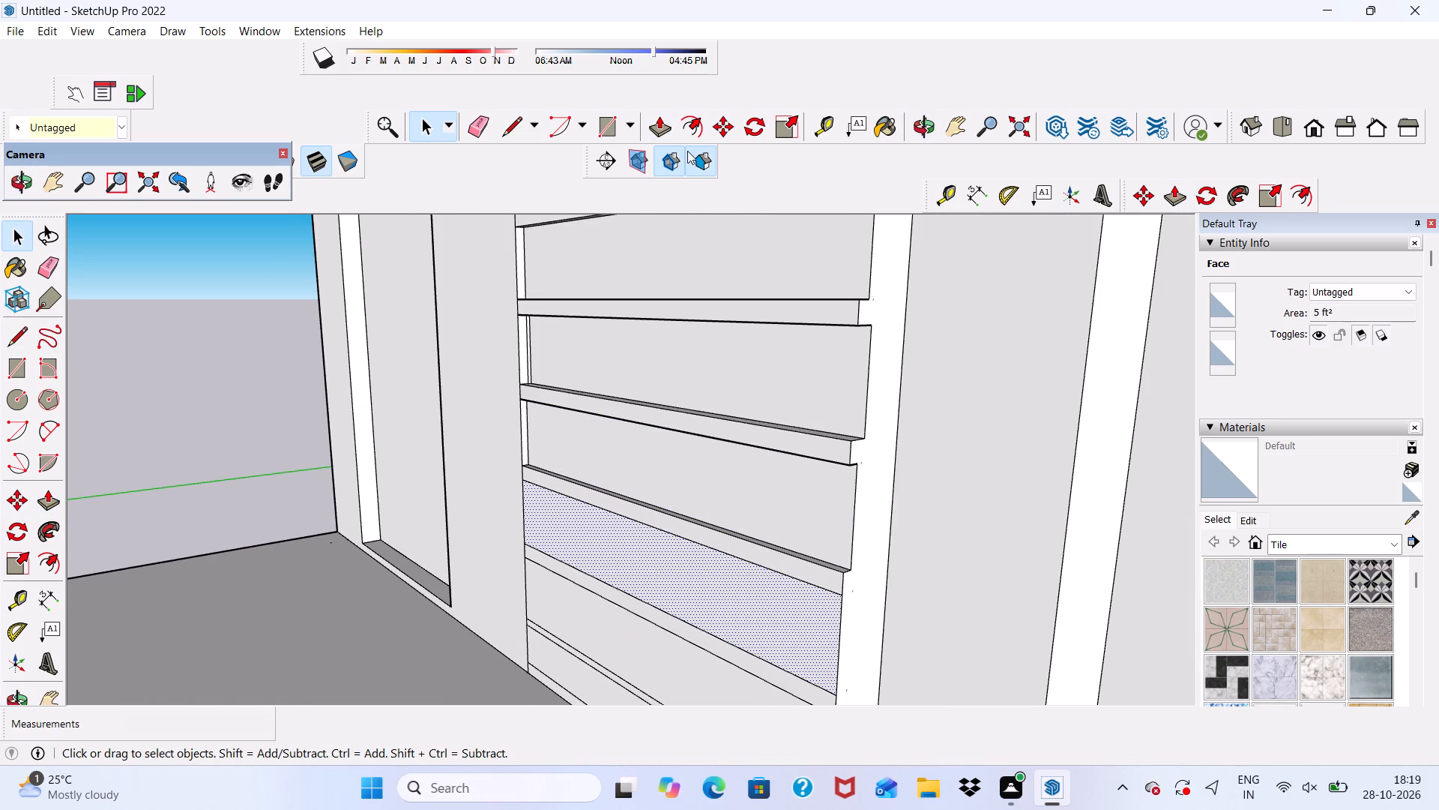
{"action": "left_click", "coordinate": [672, 124]}
{"action": "left_click_drag", "start_coordinate": [608, 546], "coordinate": [615, 545]}
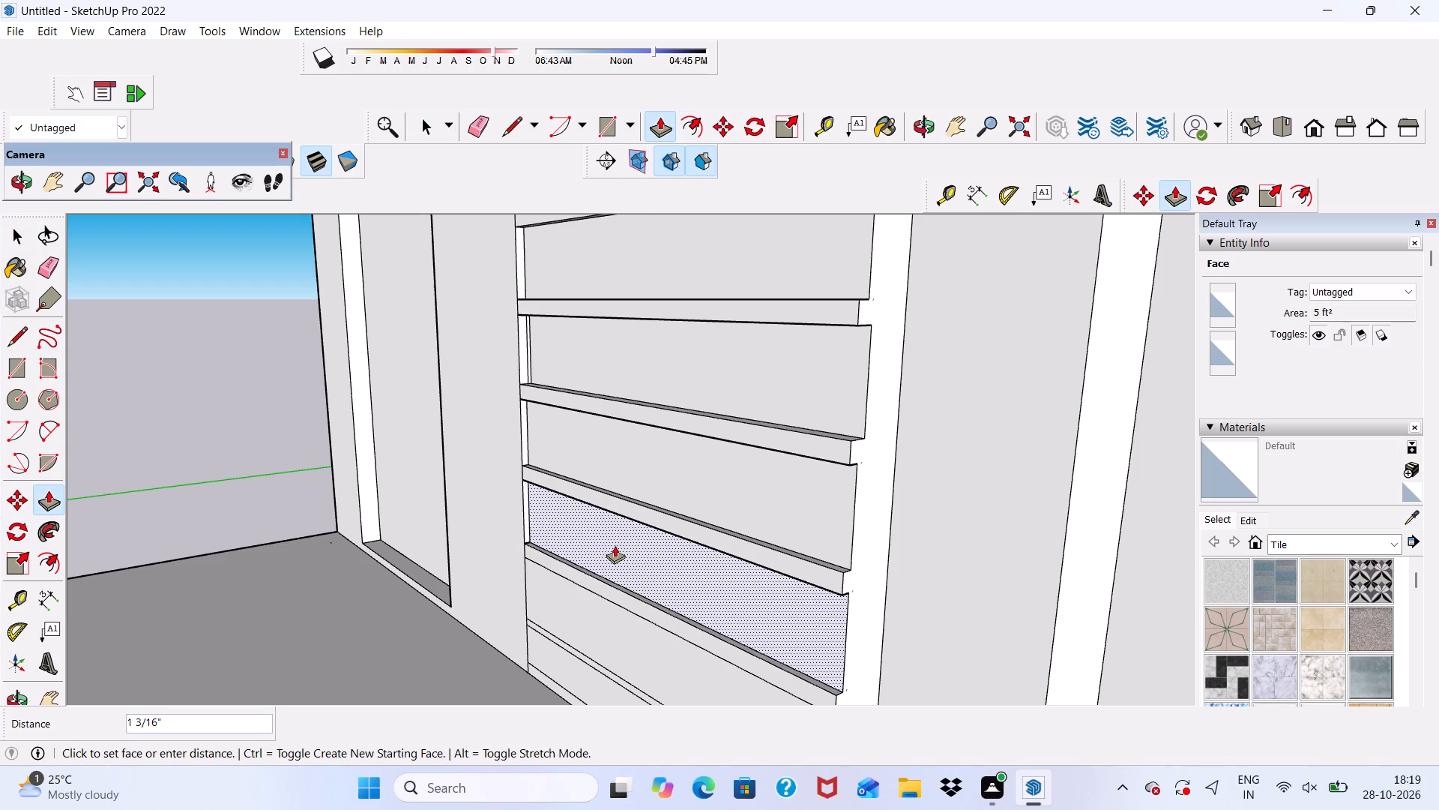
{"action": "left_click_drag", "start_coordinate": [615, 545], "coordinate": [618, 542]}
{"action": "scroll", "coordinate": [566, 532], "scroll_direction": "down", "scroll_amount": 4}
{"action": "middle_click_drag", "start_coordinate": [567, 552], "coordinate": [594, 523]}
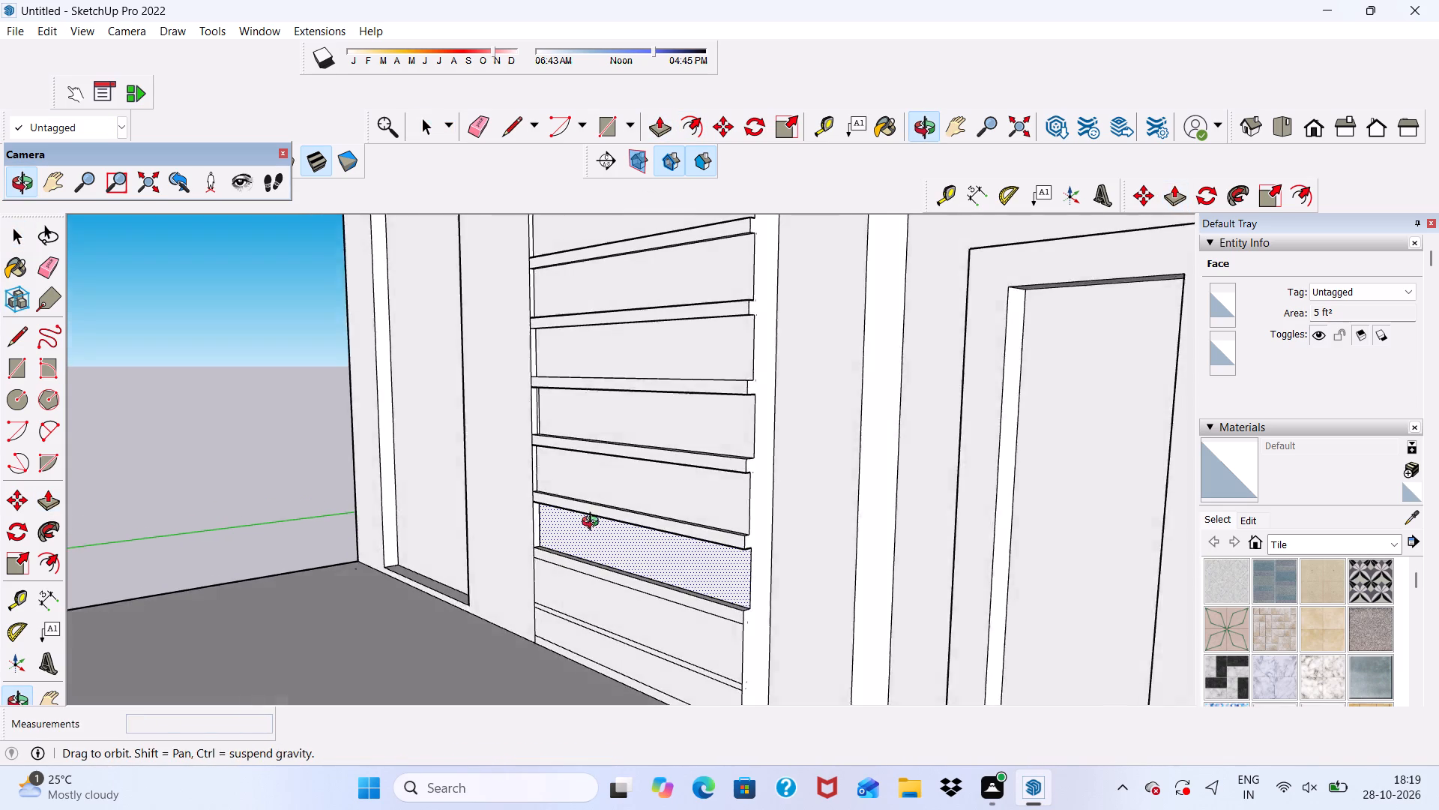
{"action": "middle_click_drag", "start_coordinate": [594, 523], "coordinate": [597, 523]}
{"action": "scroll", "coordinate": [549, 602], "scroll_direction": "up", "scroll_amount": 3}
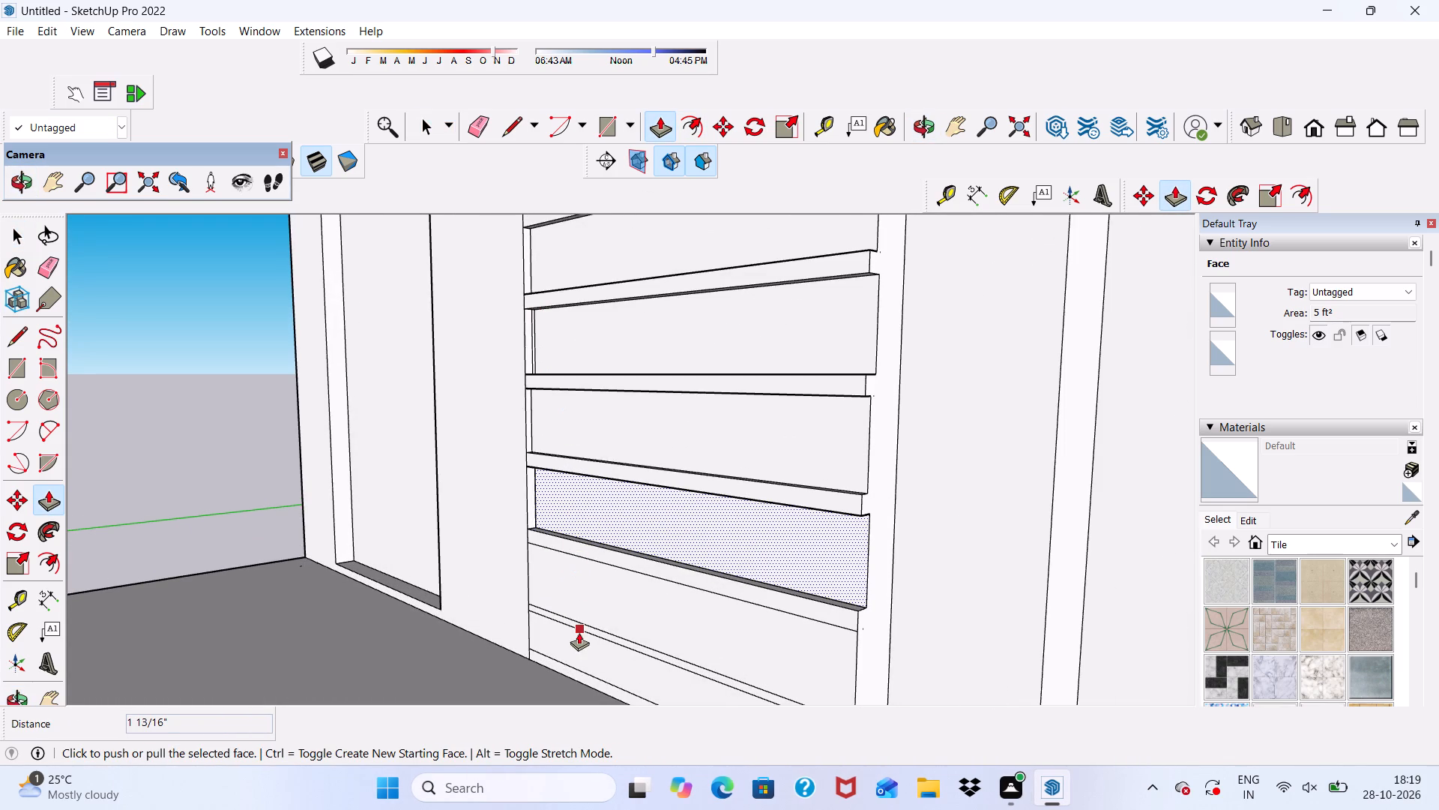
{"action": "key", "text": "space"}
Select the face of the next flush board below the last recess for Push/Pull.
{"action": "left_click", "coordinate": [624, 597]}
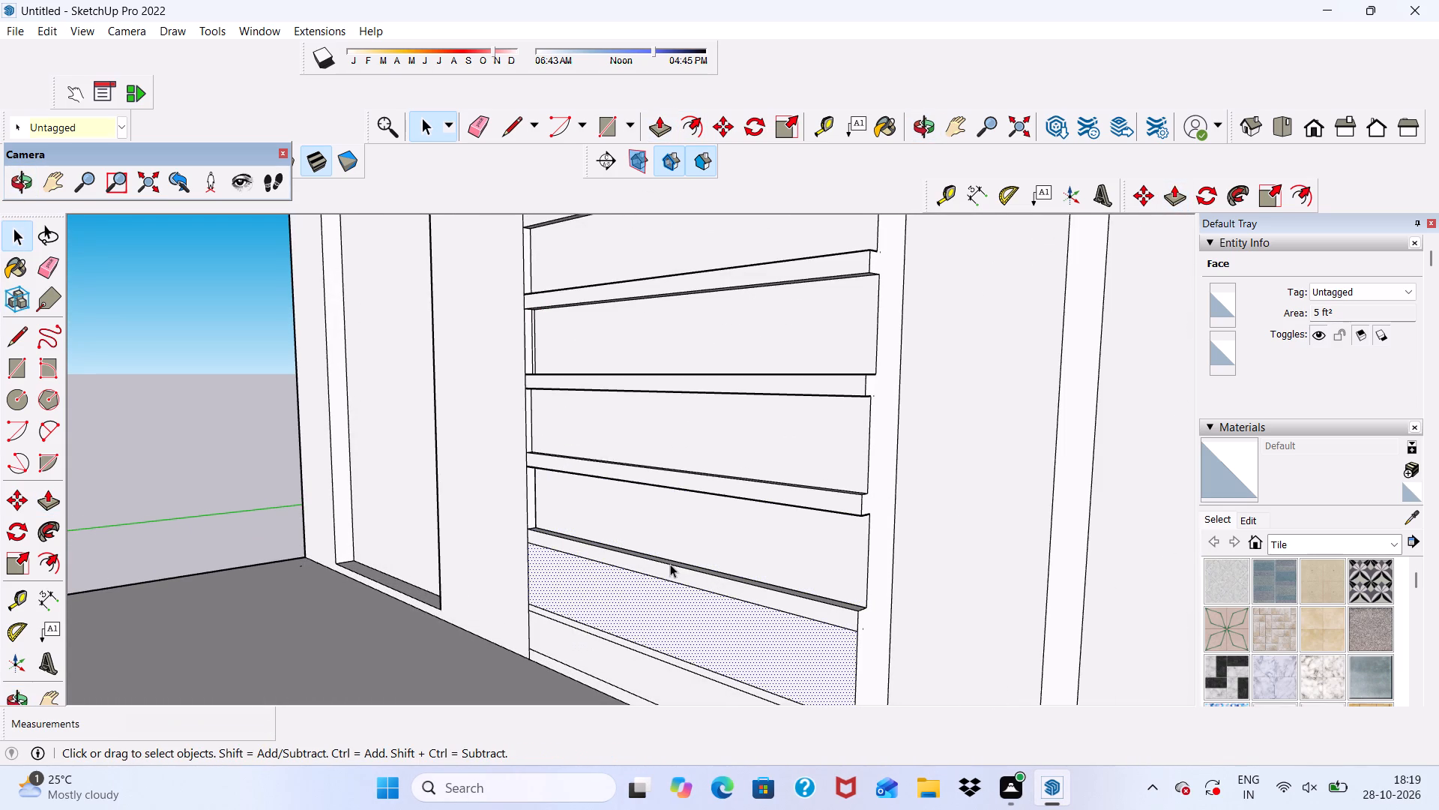